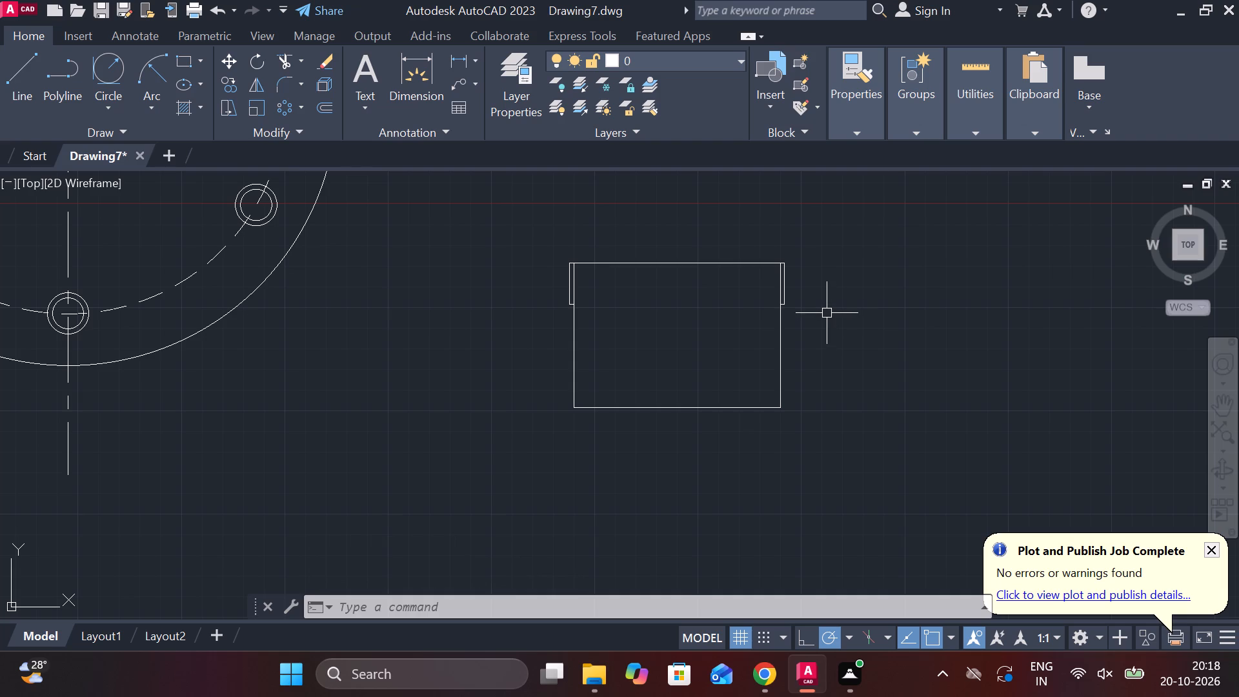
# Draw a vertical centre line from the midpoint of the outline's top edge to the midpoint of its bottom edge.
pyautogui.press('l')
pyautogui.press('Return')
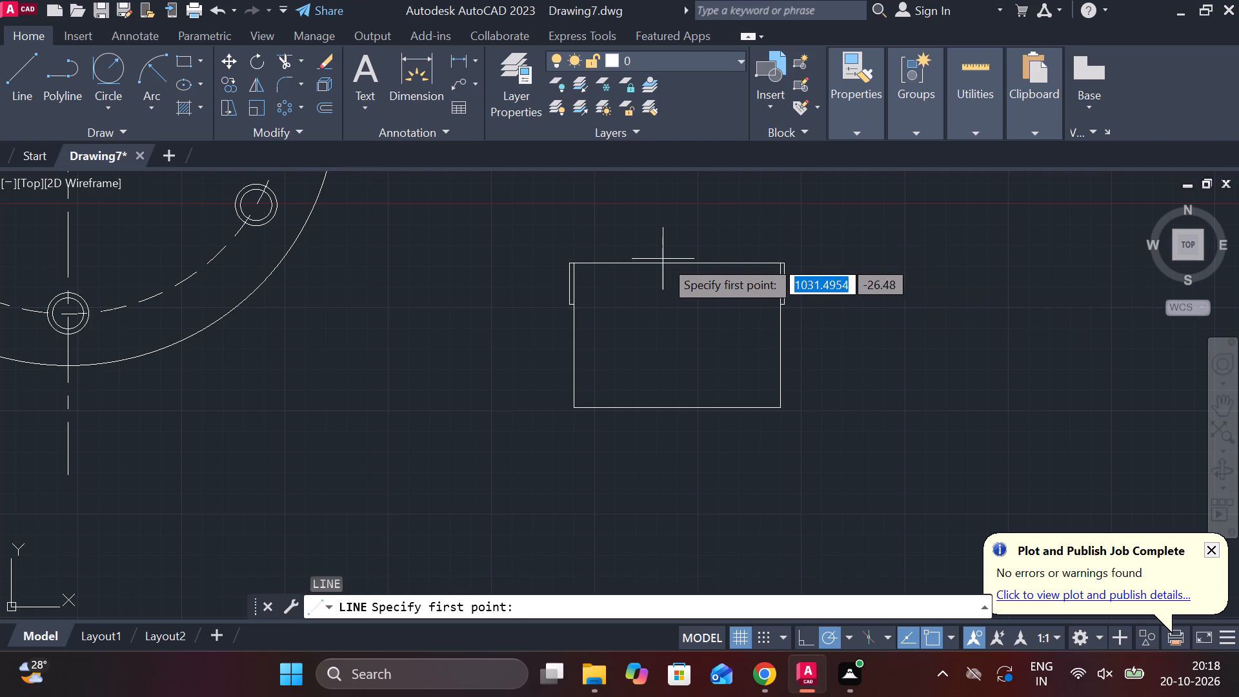
pyautogui.click(671, 261)
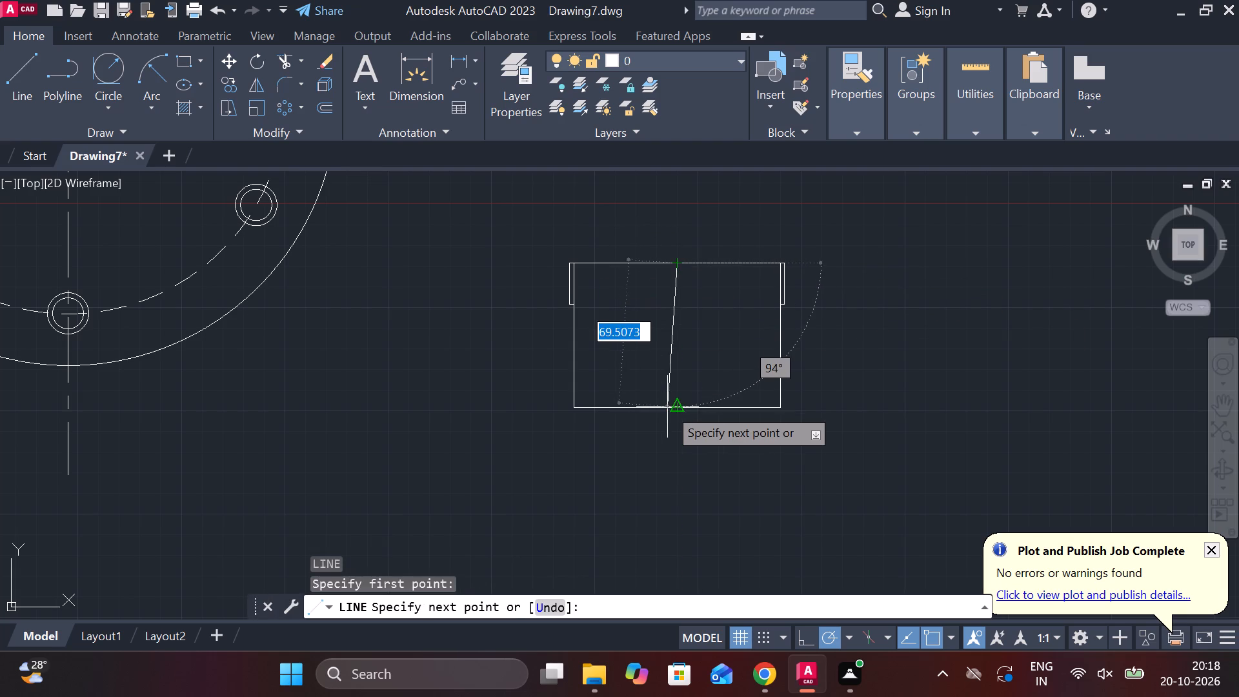
pyautogui.click(683, 407)
pyautogui.press('Escape')
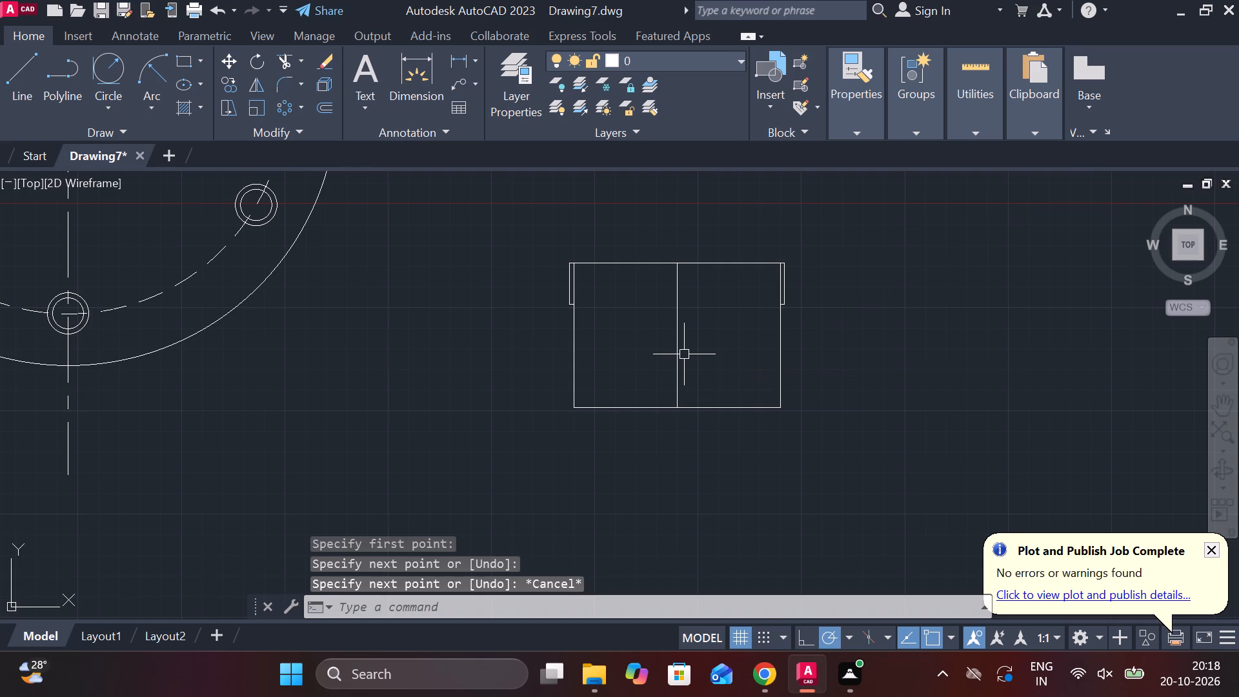
# Offset the vertical centre line by 4 to each side.
pyautogui.click(679, 345)
pyautogui.press('o')
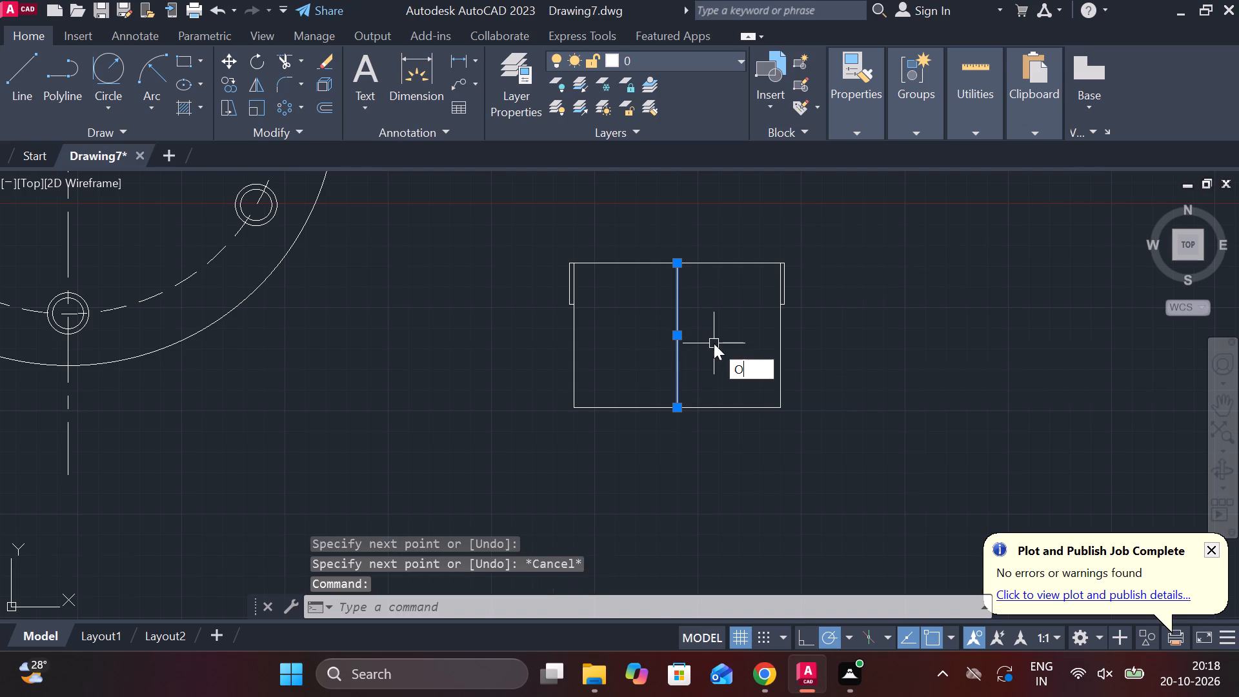
pyautogui.press('Return')
pyautogui.press('Return')
pyautogui.write('4')
pyautogui.press('space')
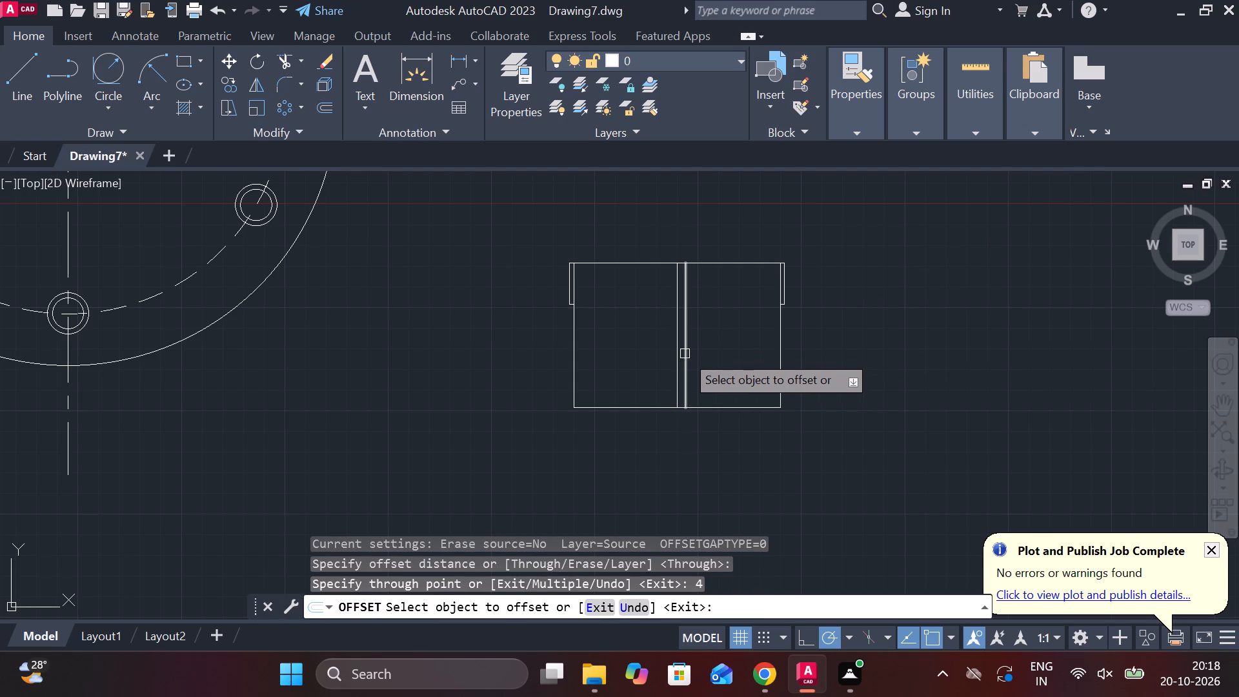
pyautogui.scroll(1, 683, 358)
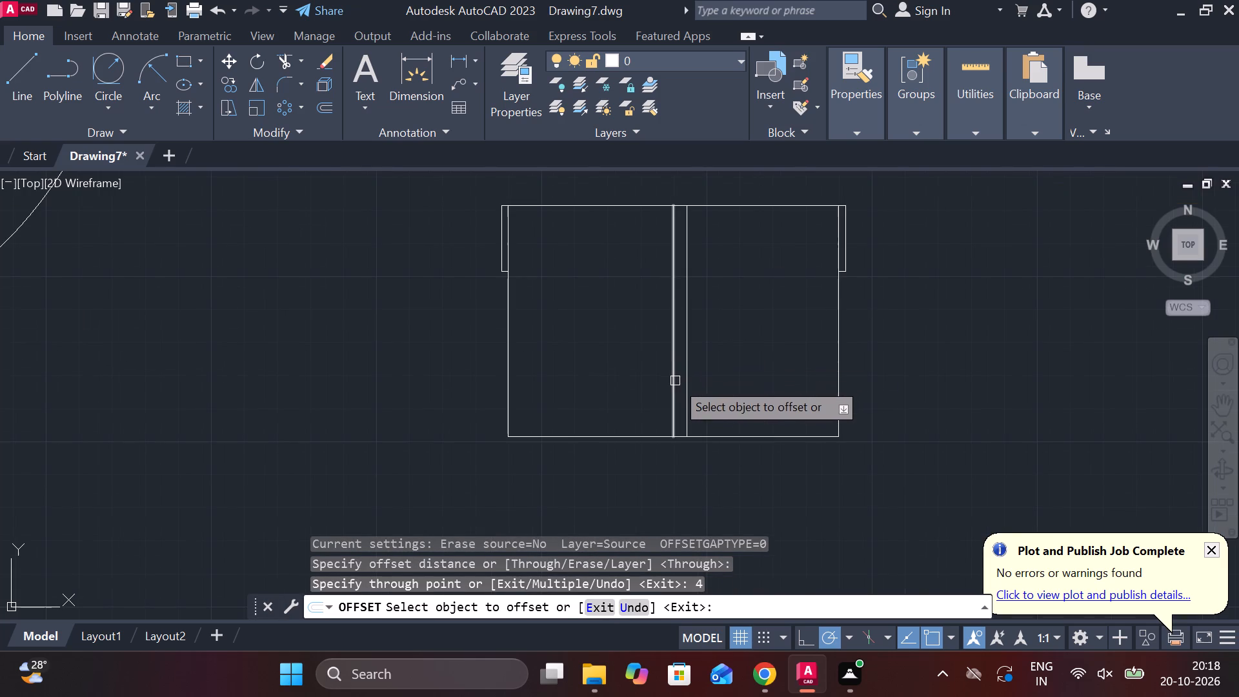
pyautogui.click(675, 381)
pyautogui.write('4')
pyautogui.press('space')
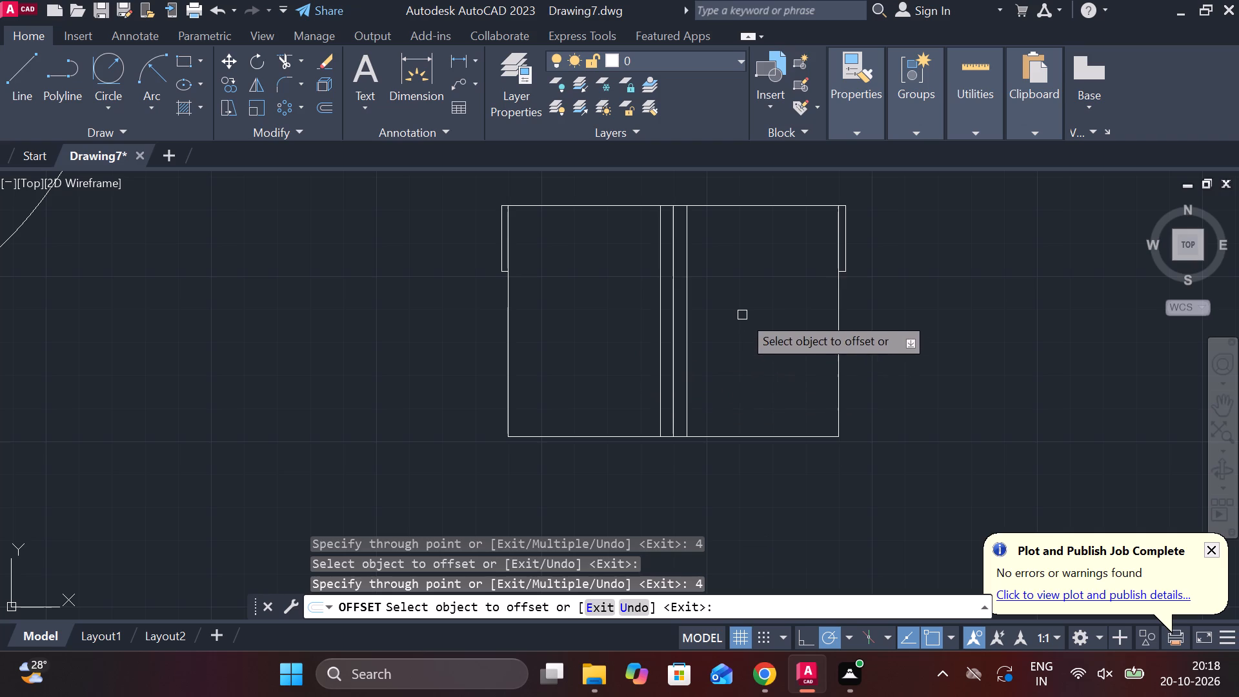
pyautogui.press('Escape')
# Draw a horizontal line about 76 long rightward from the centre line, starting 50 below the top edge's midpoint.
pyautogui.press('l')
pyautogui.press('Return')
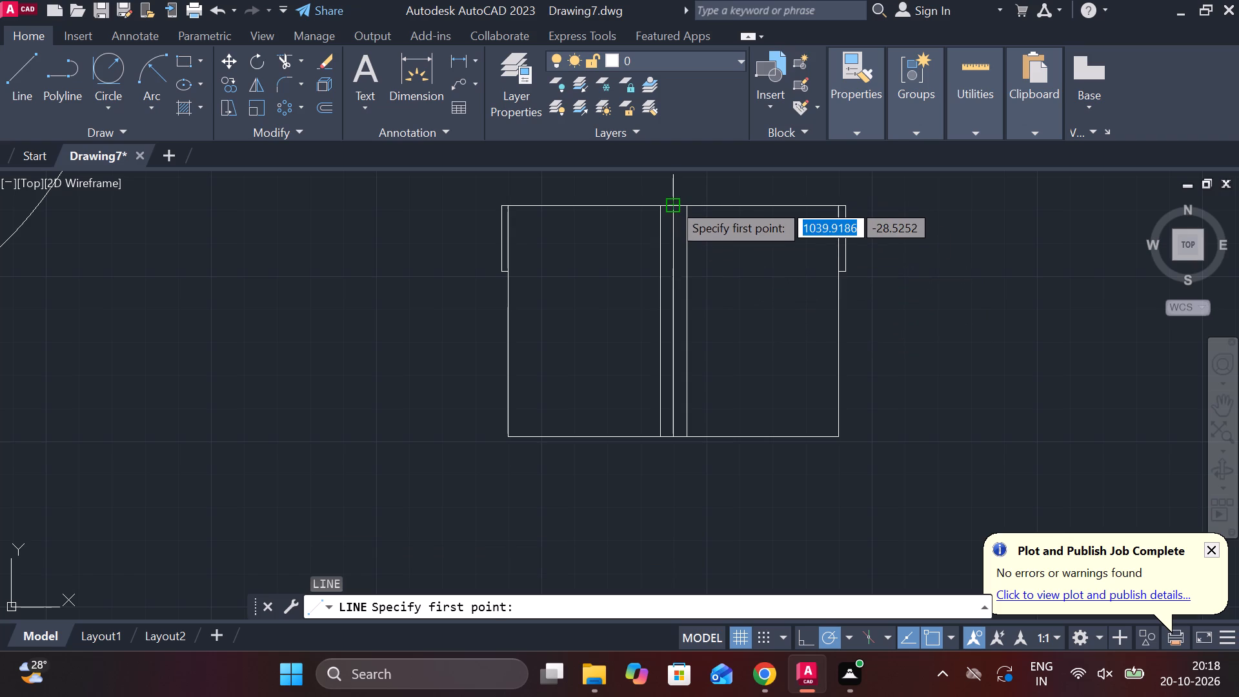
pyautogui.write('50')
pyautogui.press('Return')
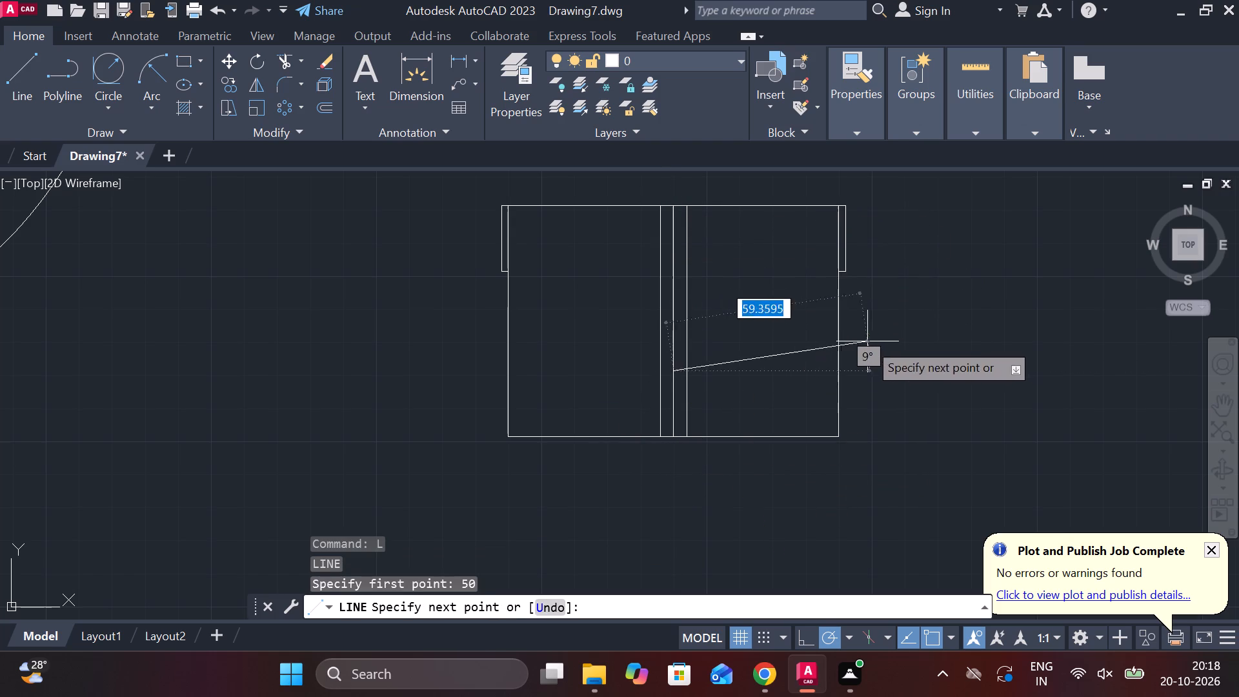
pyautogui.click(923, 361)
pyautogui.press('Escape')
# Lengthen the horizontal line's inner end leftward past the outline's left vertical side.
pyautogui.click(754, 367)
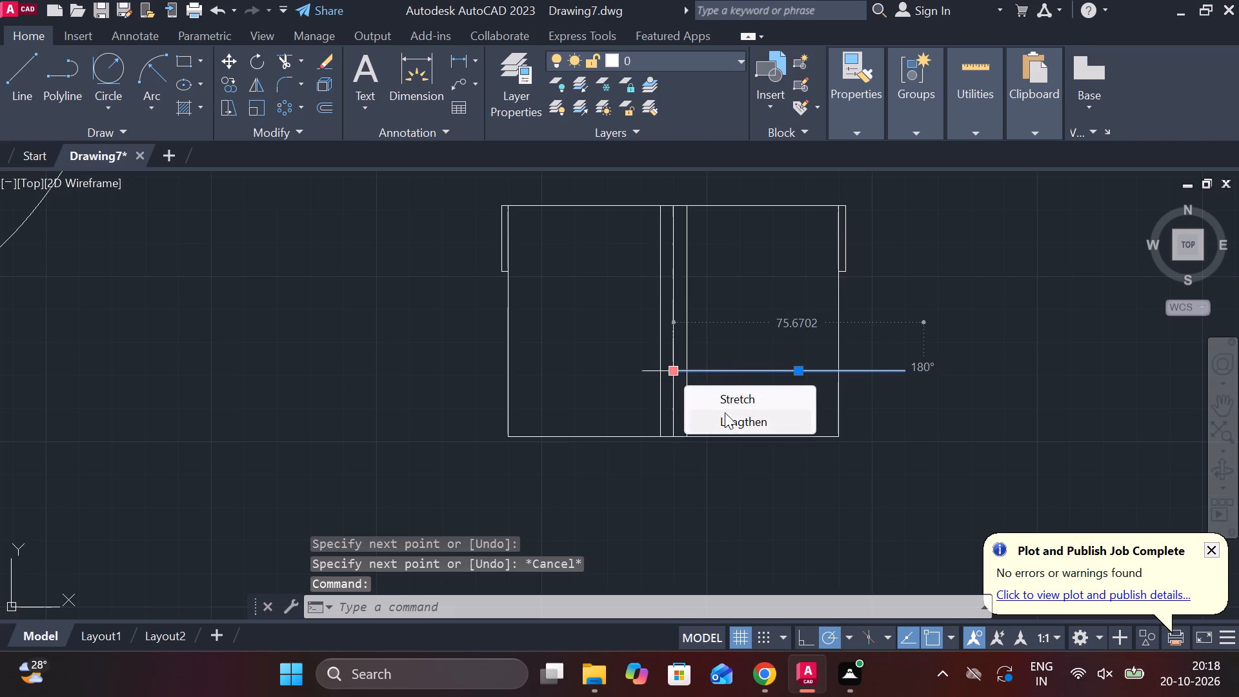
pyautogui.click(732, 417)
pyautogui.click(428, 385)
pyautogui.press('Escape')
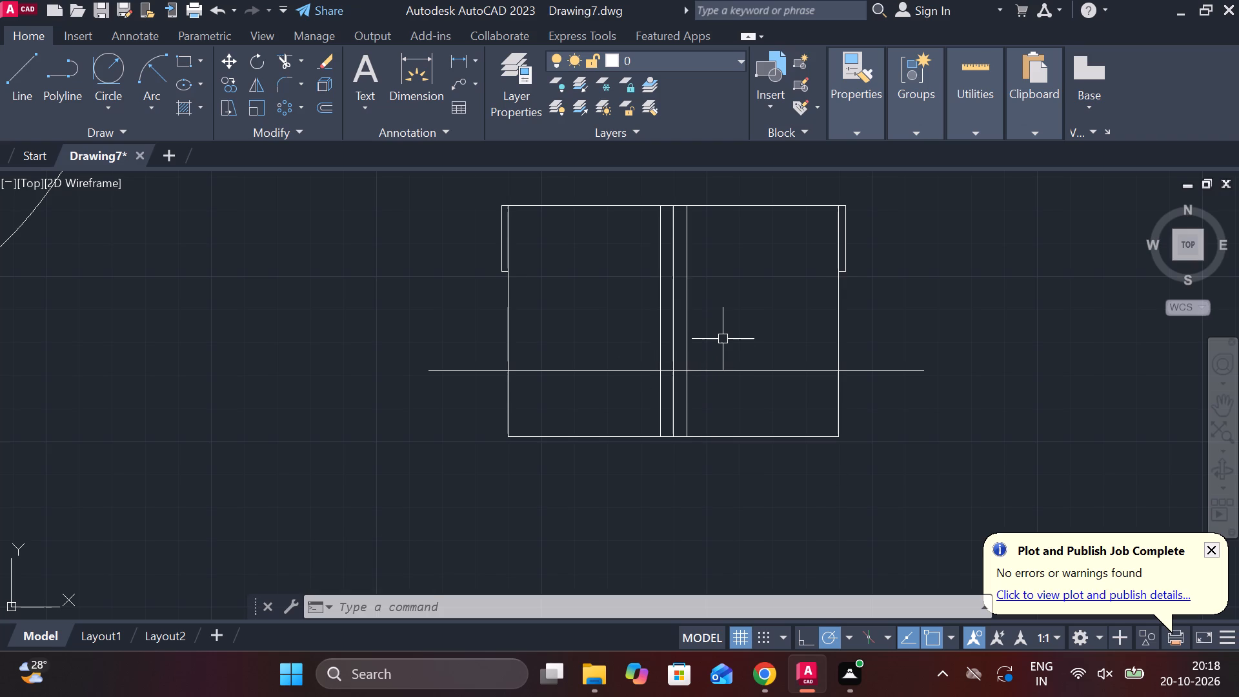
pyautogui.press('Escape')
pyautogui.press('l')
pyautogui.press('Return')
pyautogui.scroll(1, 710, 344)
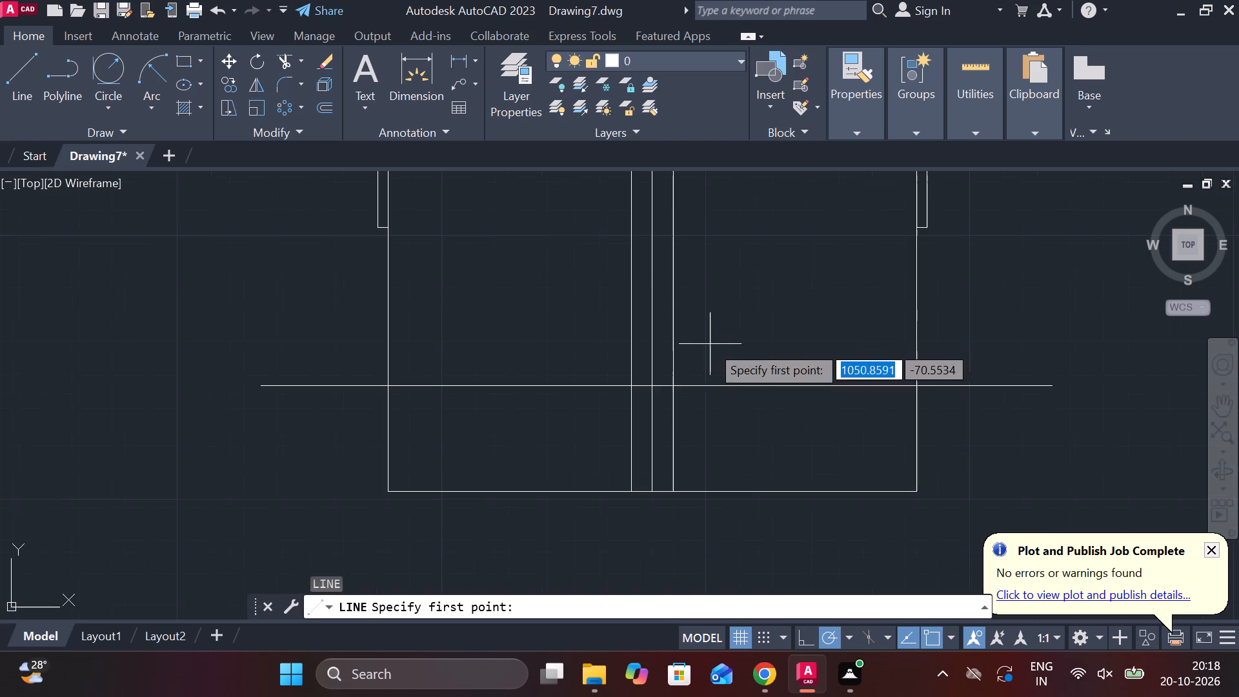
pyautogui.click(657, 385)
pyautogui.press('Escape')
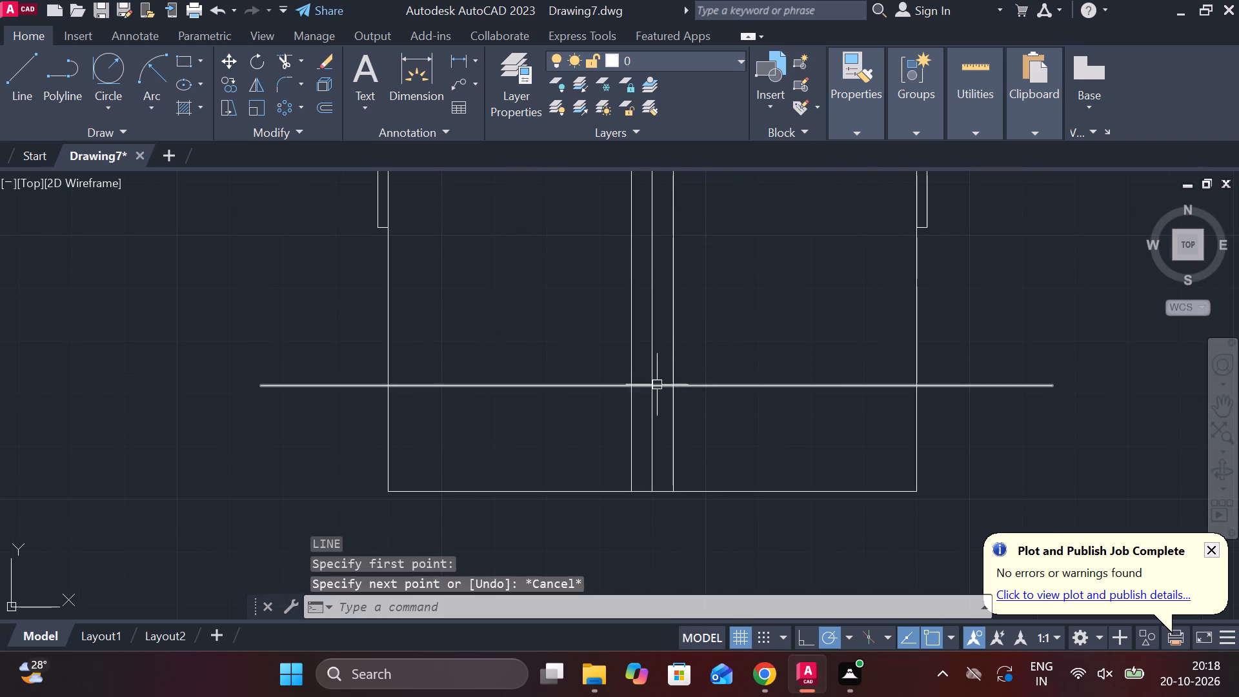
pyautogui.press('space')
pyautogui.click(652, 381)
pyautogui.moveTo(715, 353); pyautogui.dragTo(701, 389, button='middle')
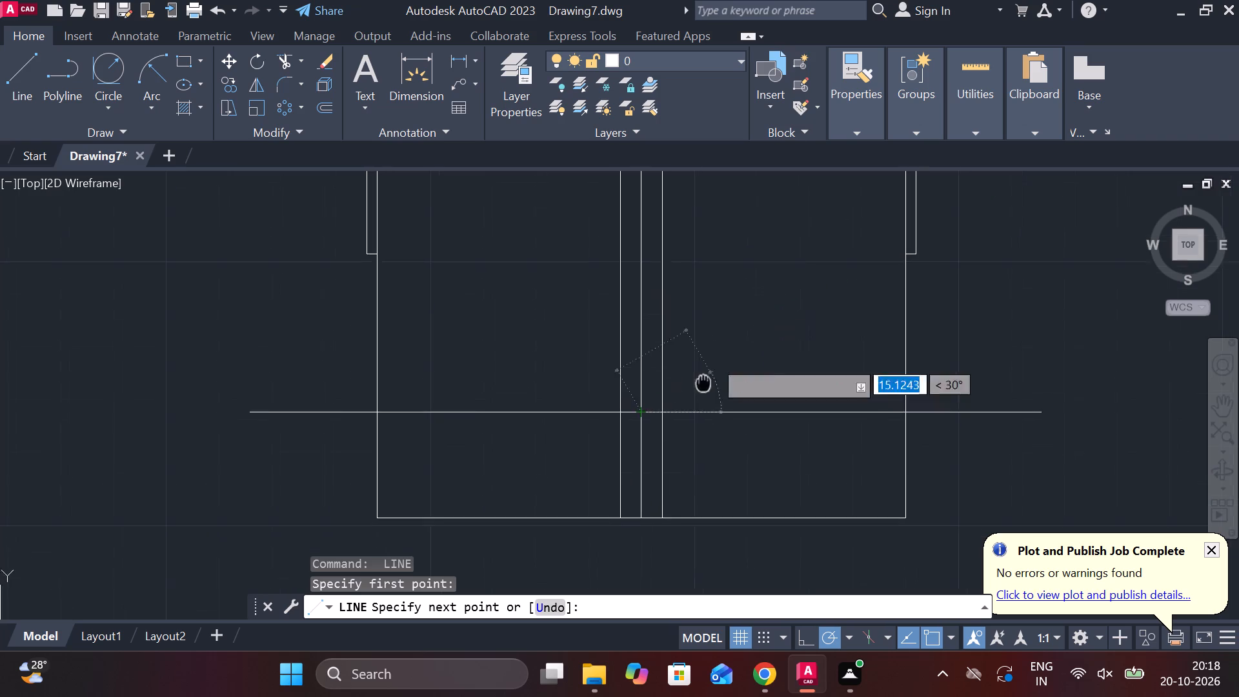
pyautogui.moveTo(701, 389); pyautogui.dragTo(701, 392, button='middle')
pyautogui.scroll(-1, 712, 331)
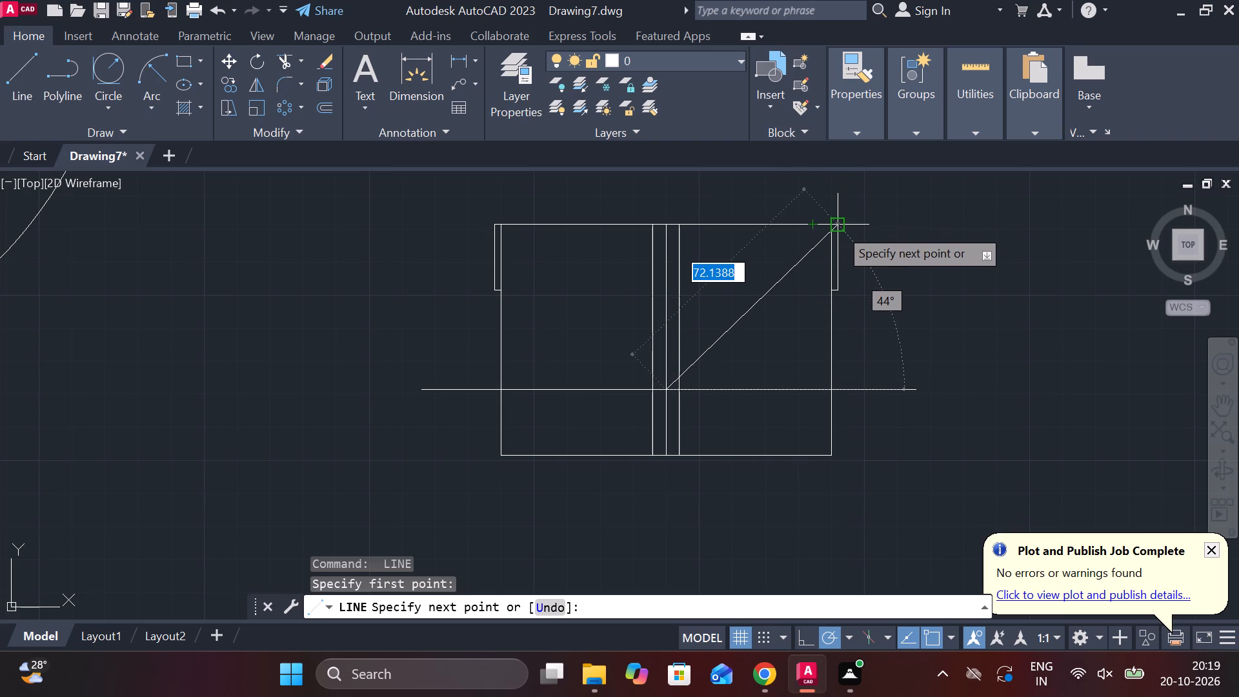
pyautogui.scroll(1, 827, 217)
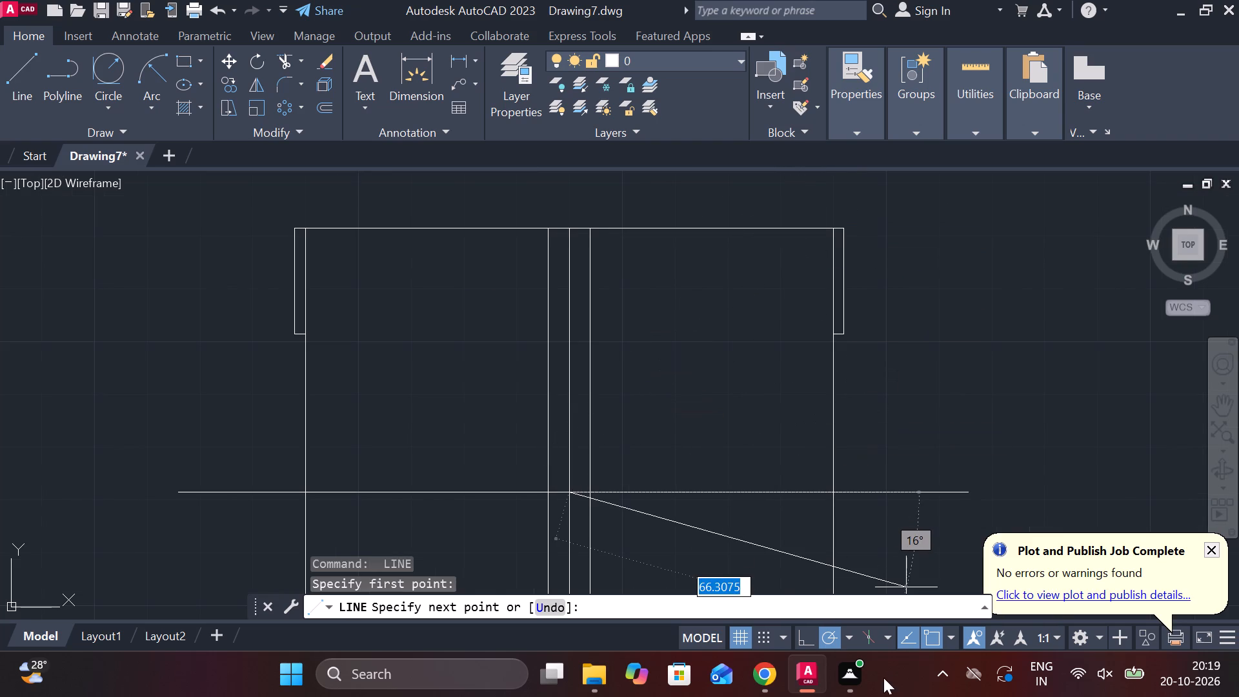
# Set the polar tracking angle increment to 45 degrees.
pyautogui.click(851, 636)
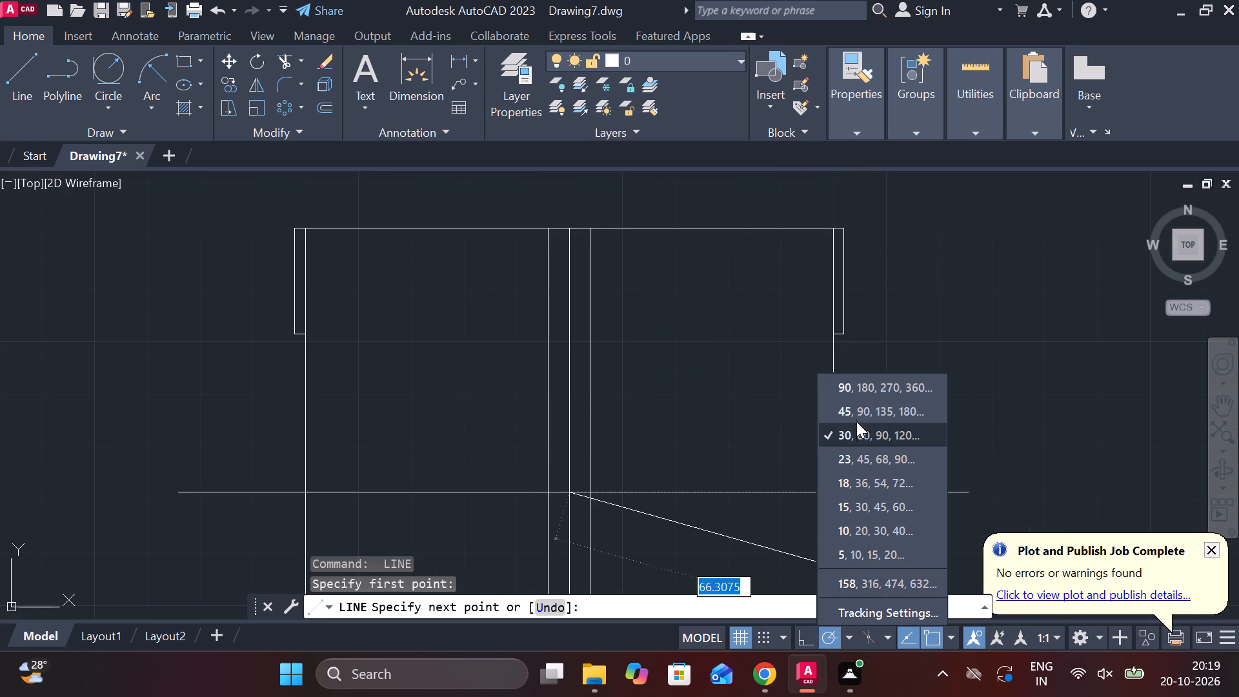
pyautogui.click(856, 427)
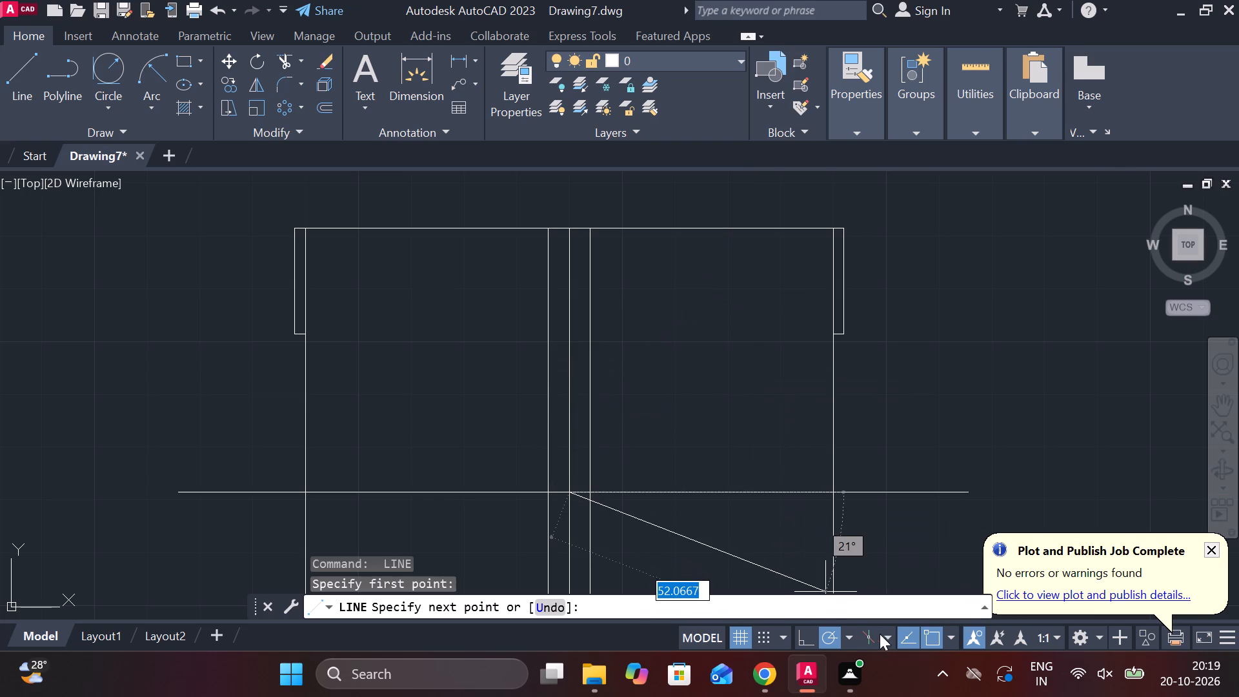
pyautogui.click(843, 639)
pyautogui.click(856, 418)
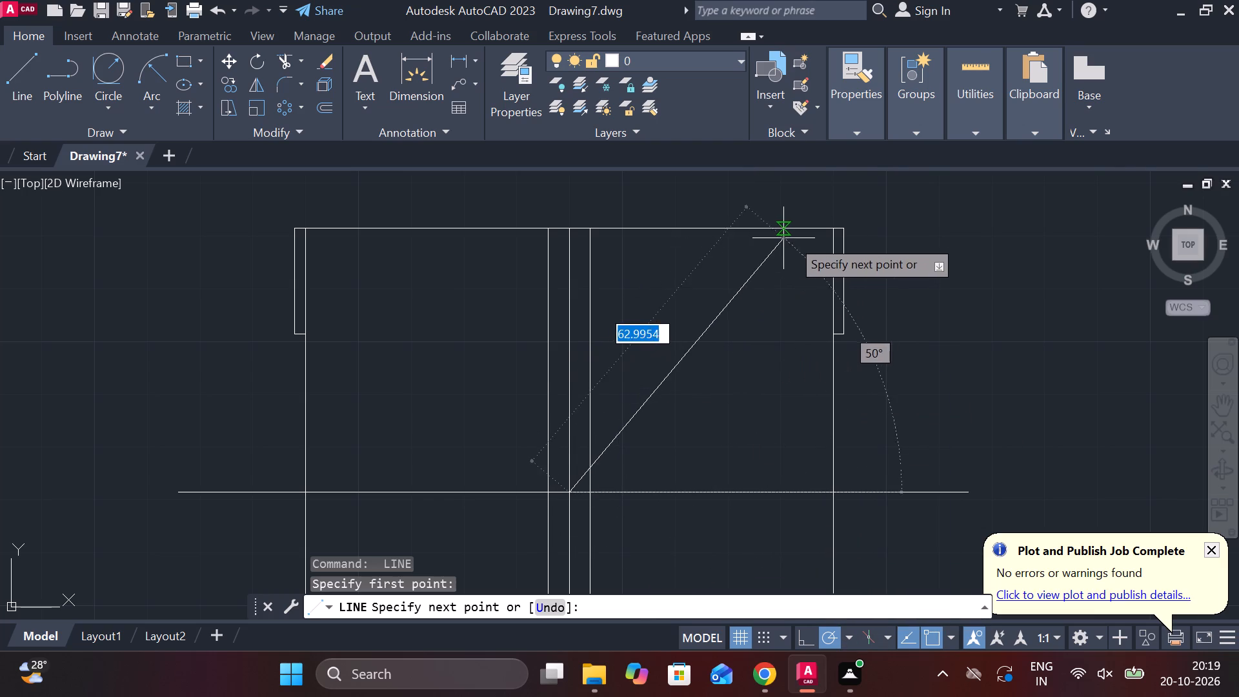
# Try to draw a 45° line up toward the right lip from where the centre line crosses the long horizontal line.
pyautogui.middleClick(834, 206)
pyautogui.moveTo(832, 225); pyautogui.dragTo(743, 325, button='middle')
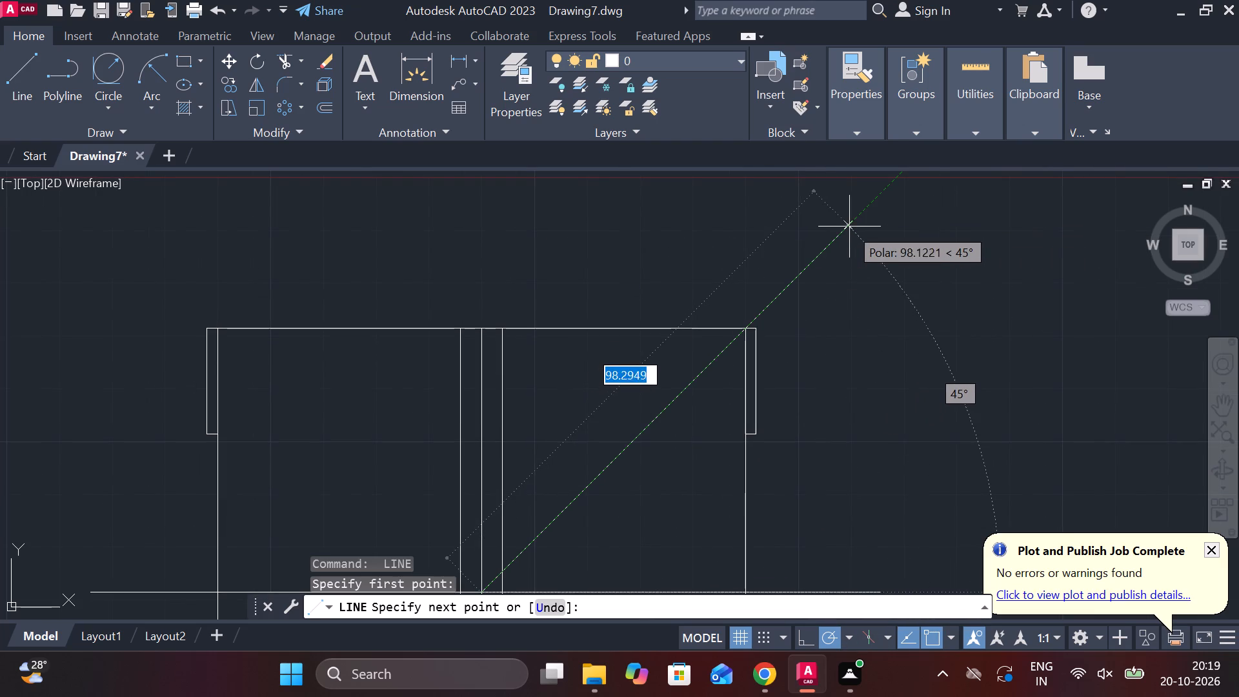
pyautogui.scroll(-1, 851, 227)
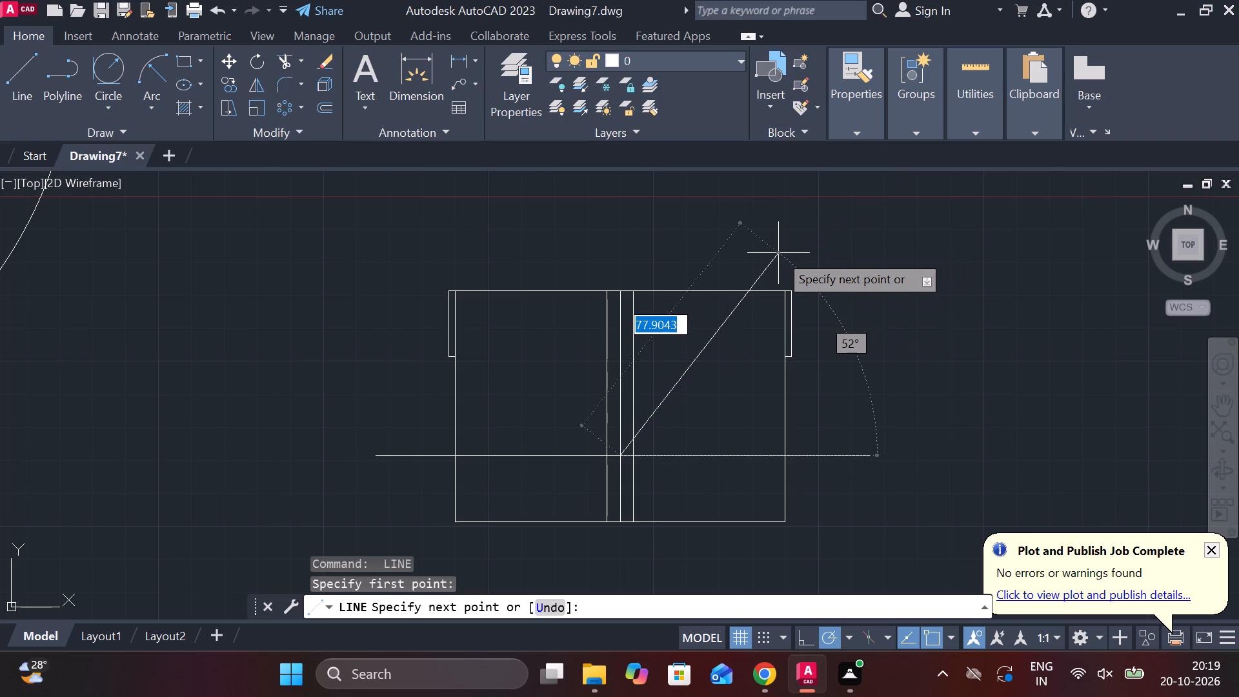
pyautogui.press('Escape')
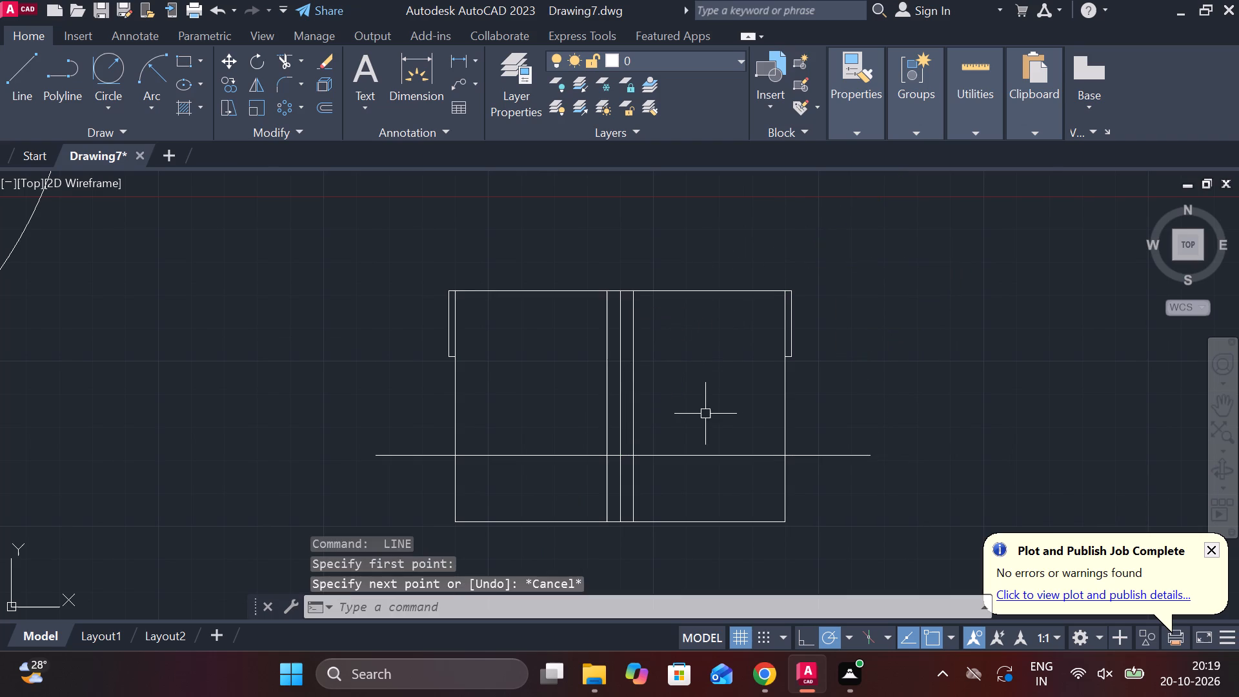
# Offset the outline's bottom edge 8 upward.
pyautogui.moveTo(703, 411); pyautogui.dragTo(696, 407, button='middle')
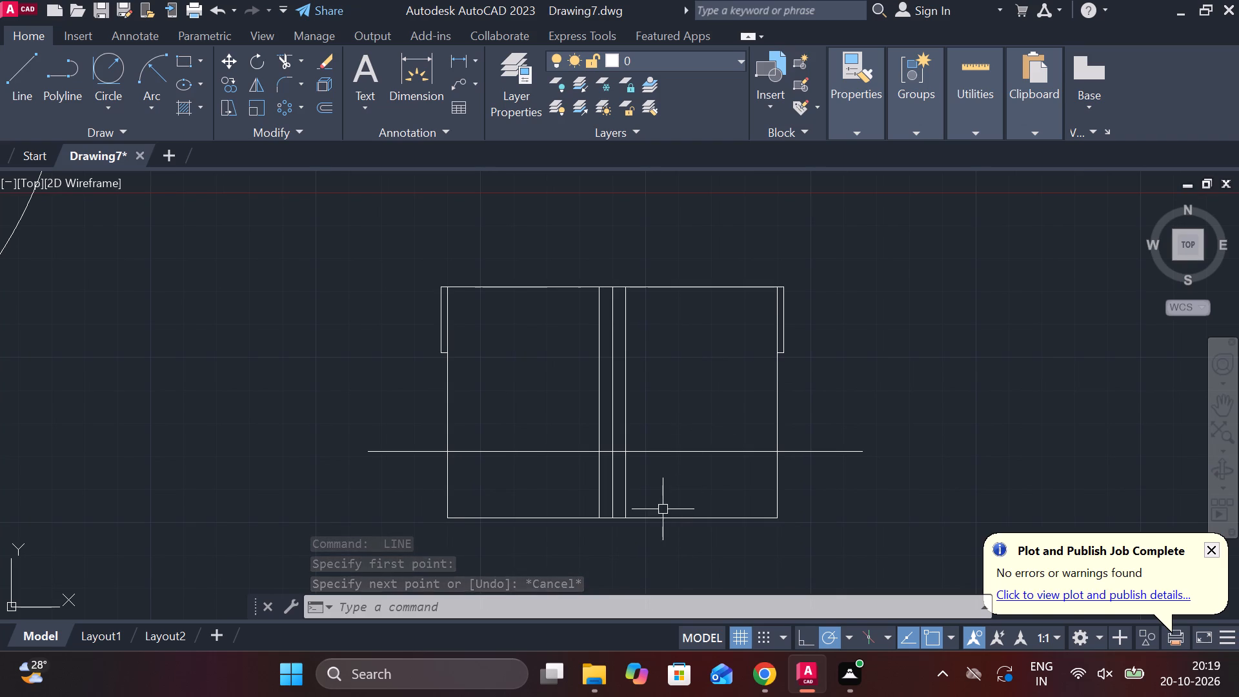
pyautogui.click(699, 514)
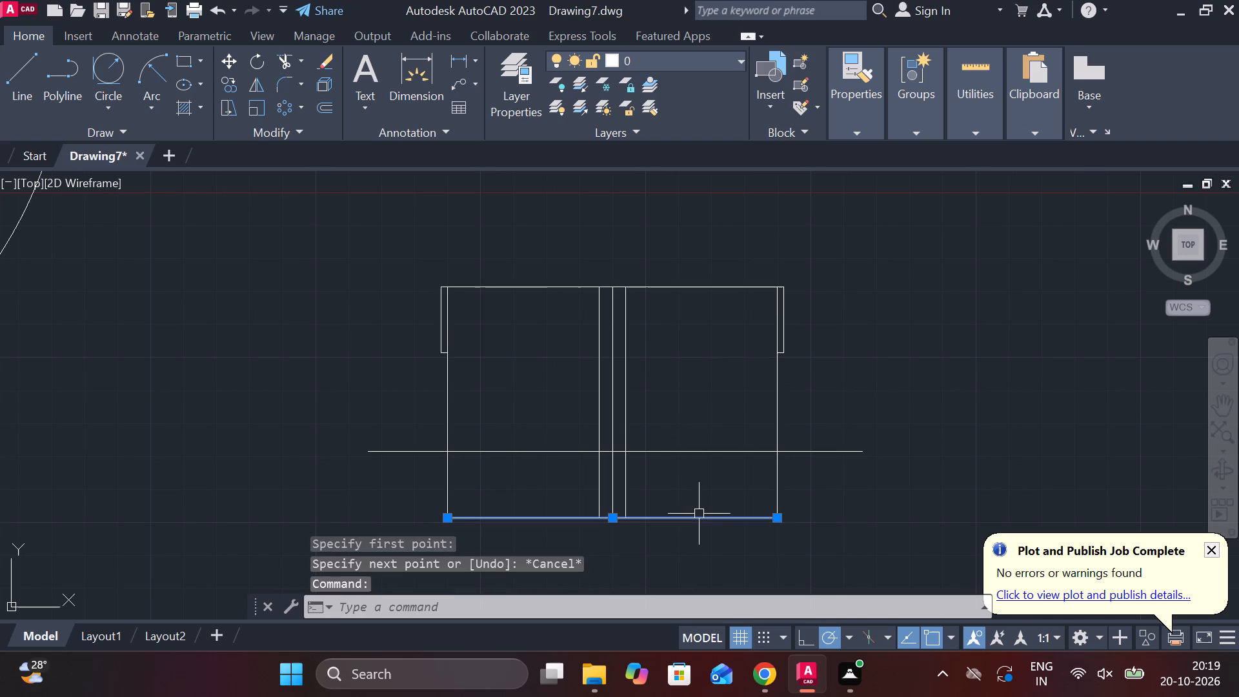
pyautogui.press('o')
pyautogui.press('Return')
pyautogui.press('Return')
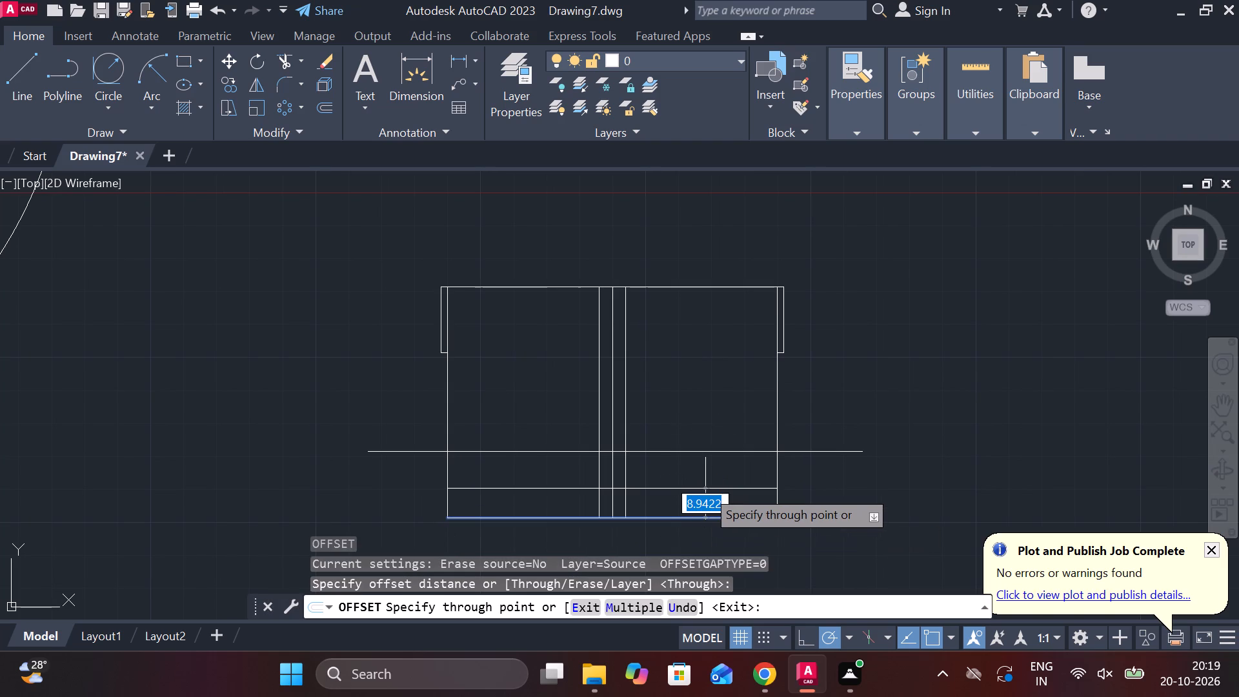
pyautogui.press('8')
pyautogui.press('Return')
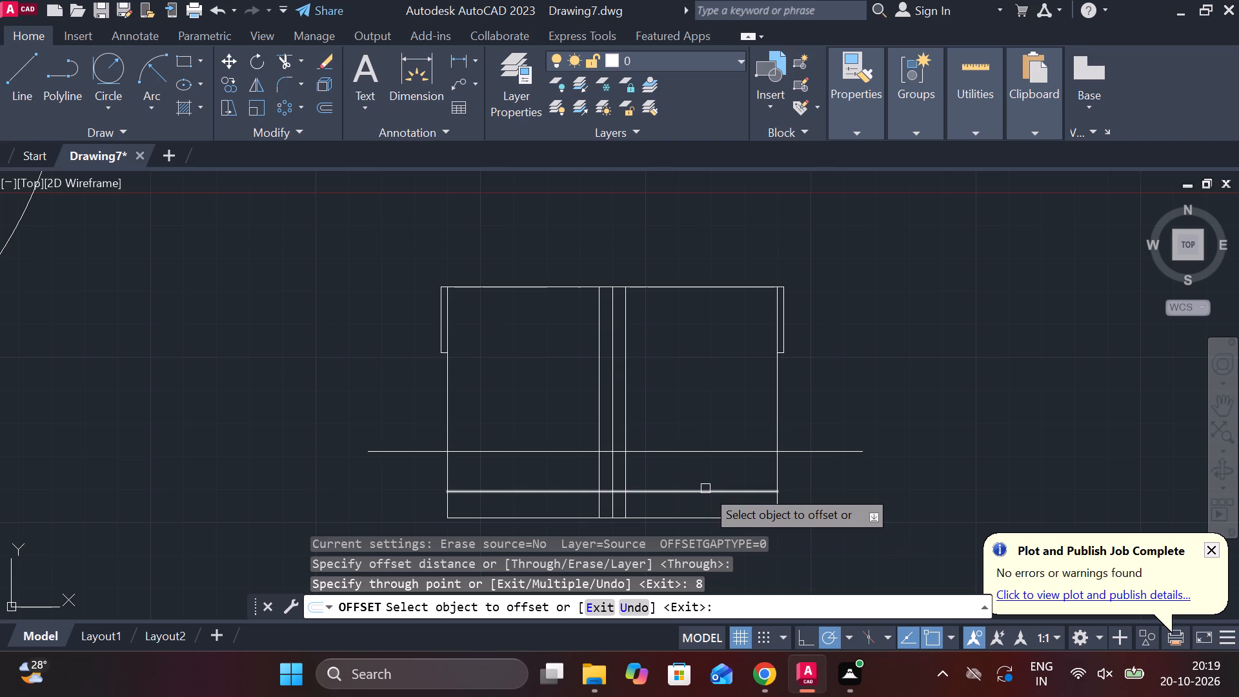
pyautogui.press('Escape')
# Draw a line about 63 long at 45° up toward the right lip from the centre line's intersection with the offset bottom line.
pyautogui.press('l')
pyautogui.press('Return')
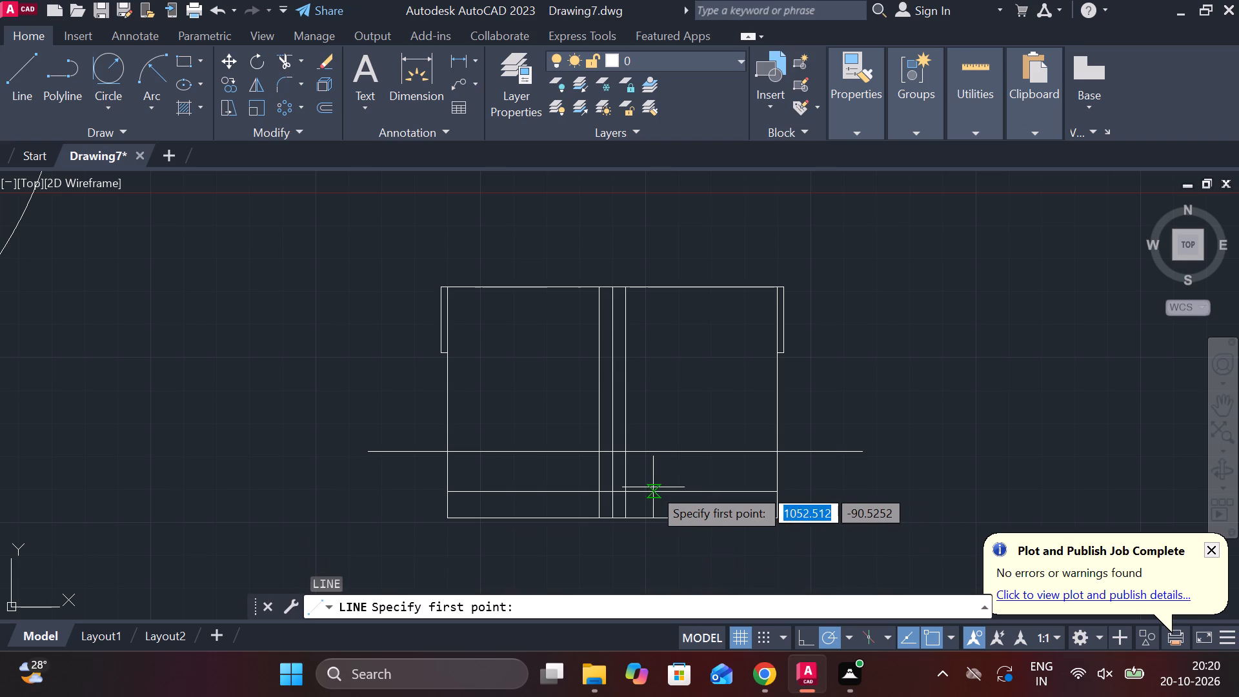
pyautogui.click(611, 489)
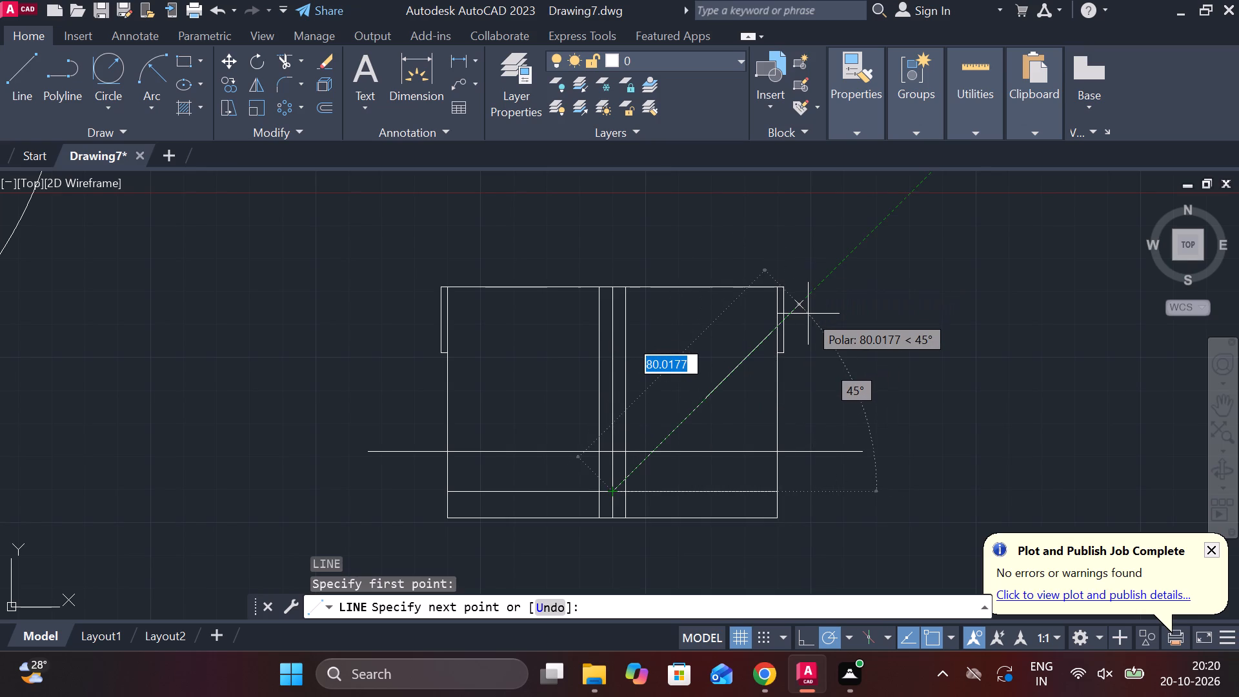
pyautogui.scroll(2, 803, 329)
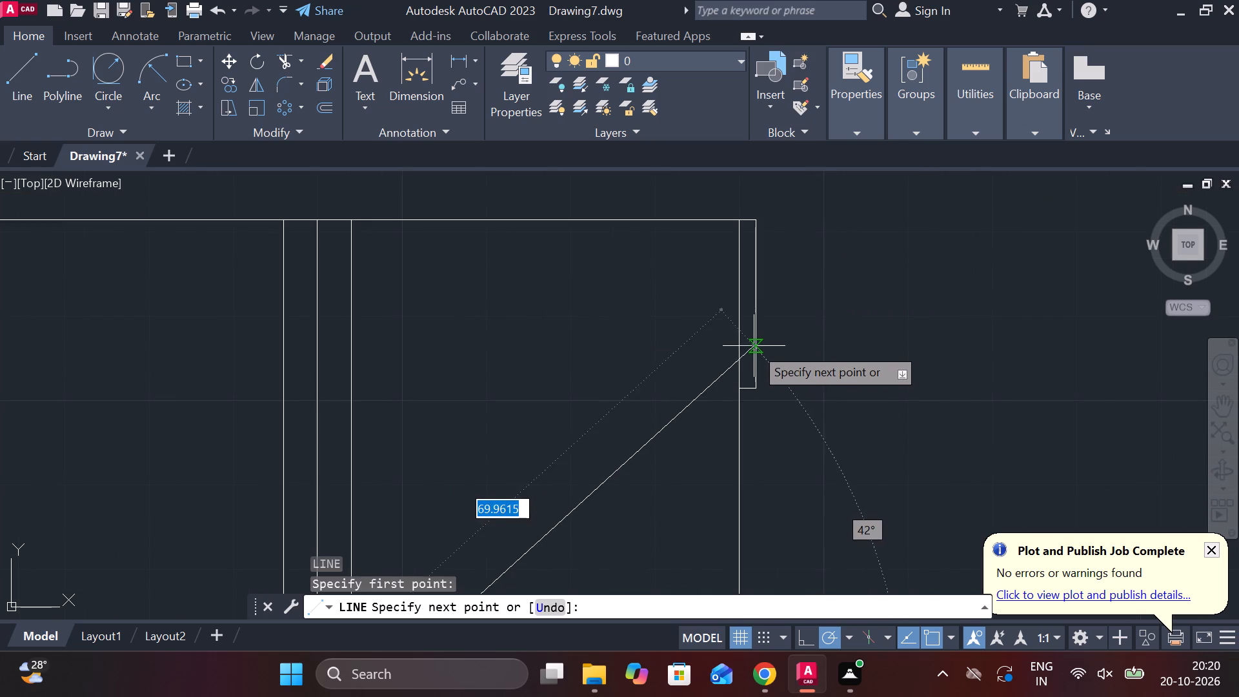
pyautogui.scroll(2, 742, 329)
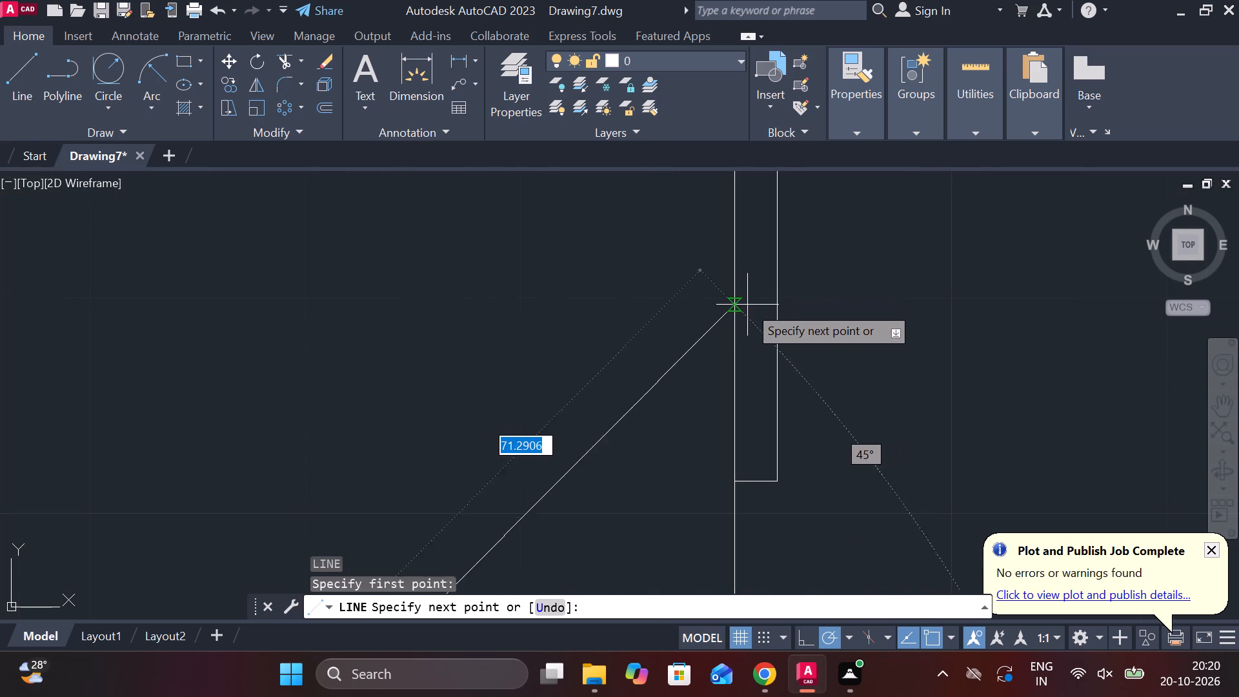
pyautogui.scroll(-2, 758, 308)
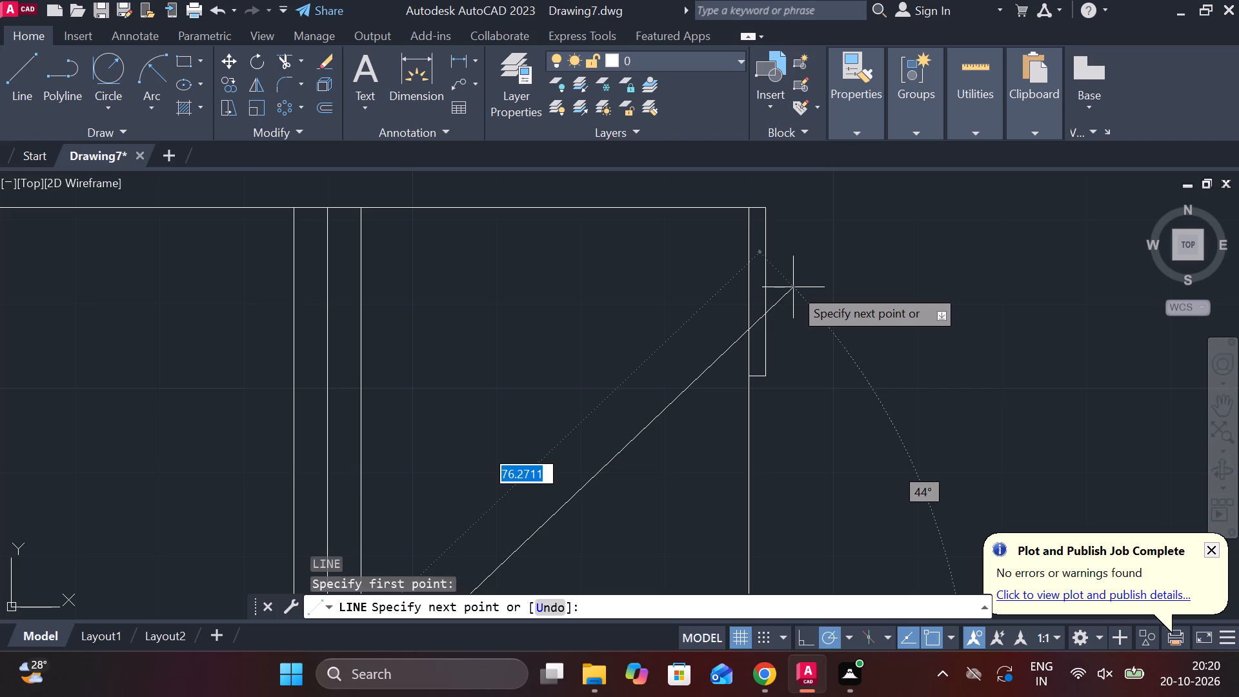
pyautogui.scroll(-2, 793, 287)
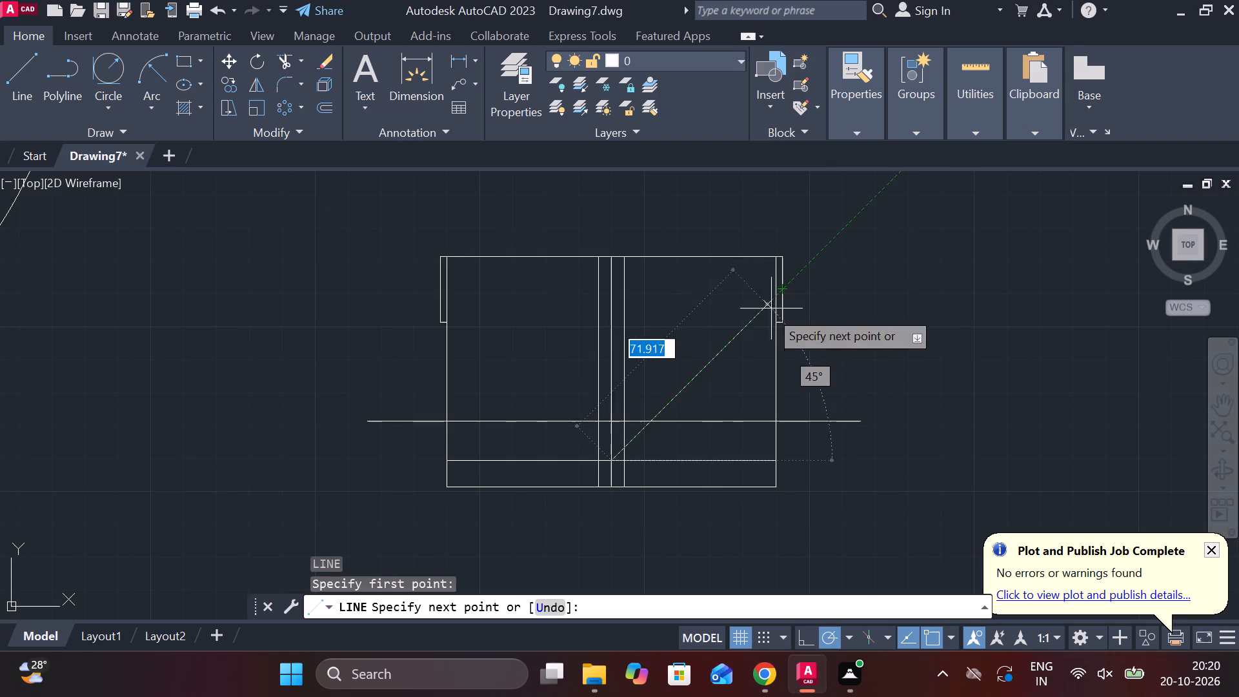
pyautogui.scroll(1, 736, 316)
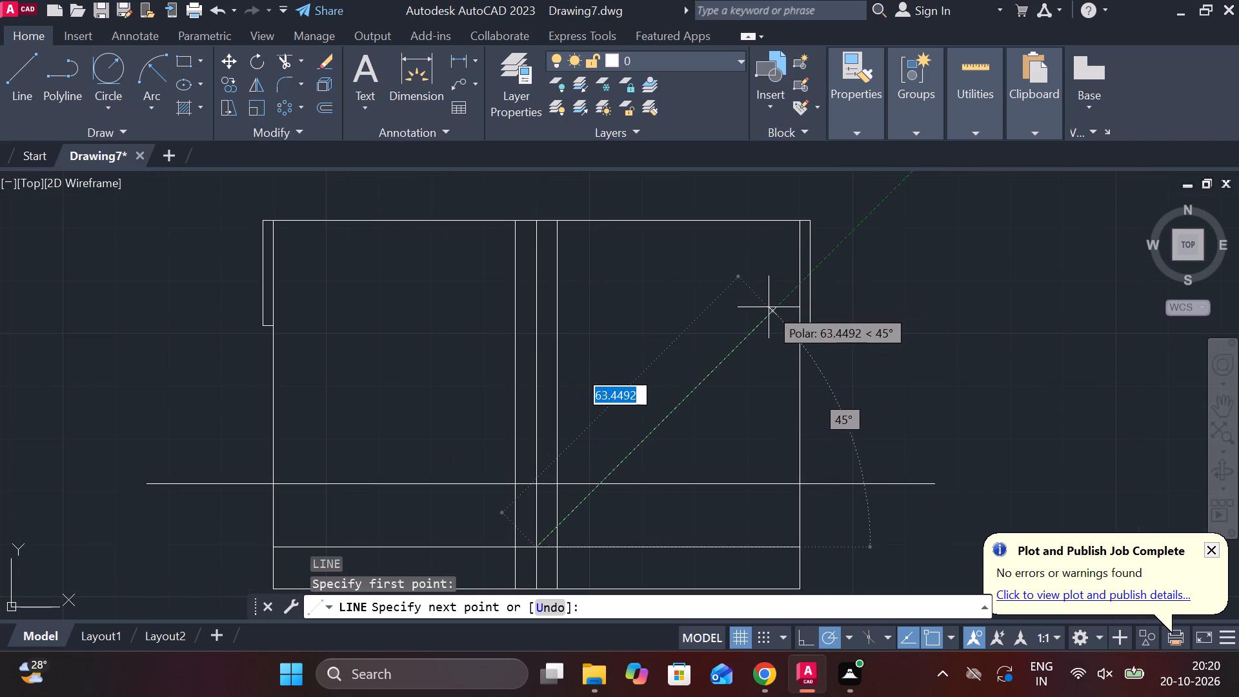
pyautogui.click(769, 307)
pyautogui.press('Escape')
# Draw a line at 135° from the base of the 45° line up toward the left lip, ending inside the outline.
pyautogui.press('space')
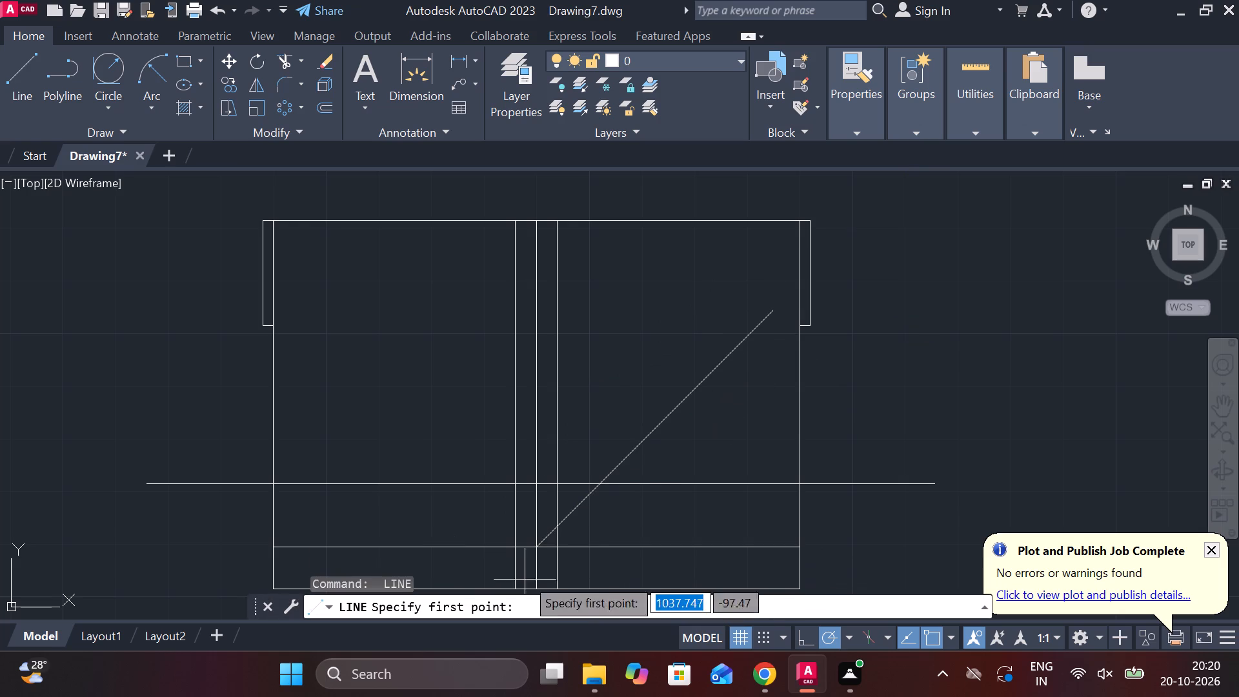
pyautogui.click(541, 547)
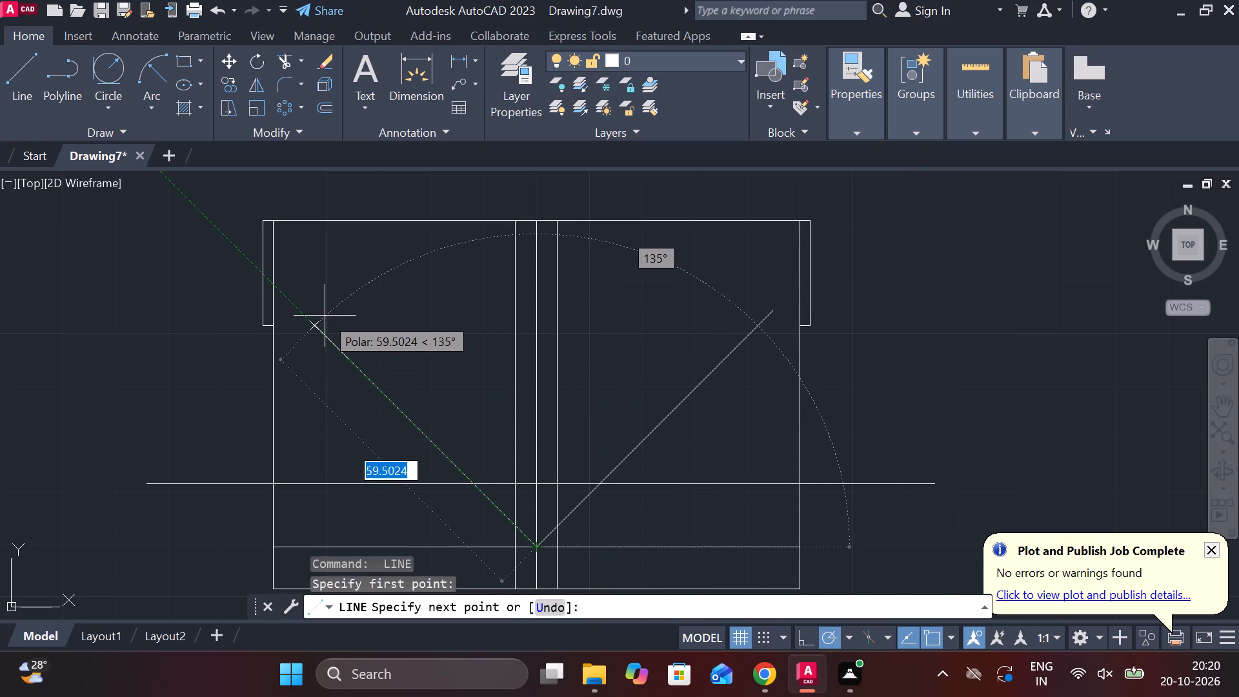
pyautogui.click(302, 296)
pyautogui.press('Escape')
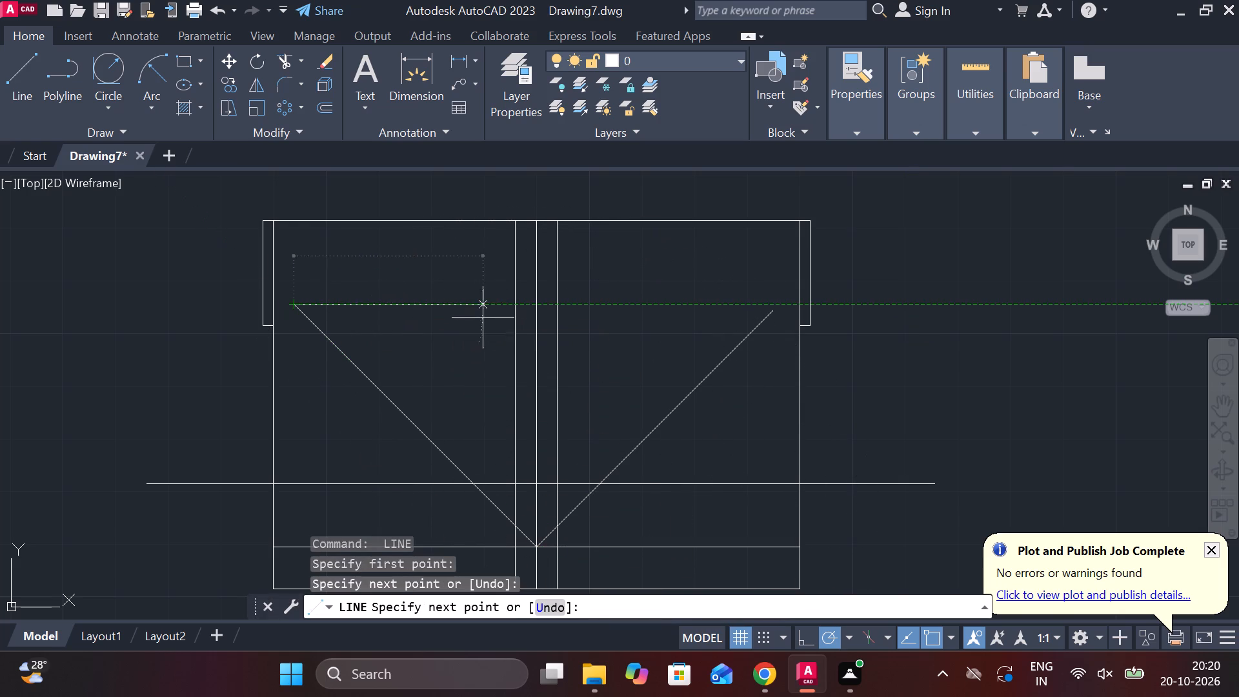
# Offset both angled lines 8 toward the inside of the V.
pyautogui.moveTo(487, 371); pyautogui.dragTo(485, 336, button='middle')
pyautogui.click(430, 405)
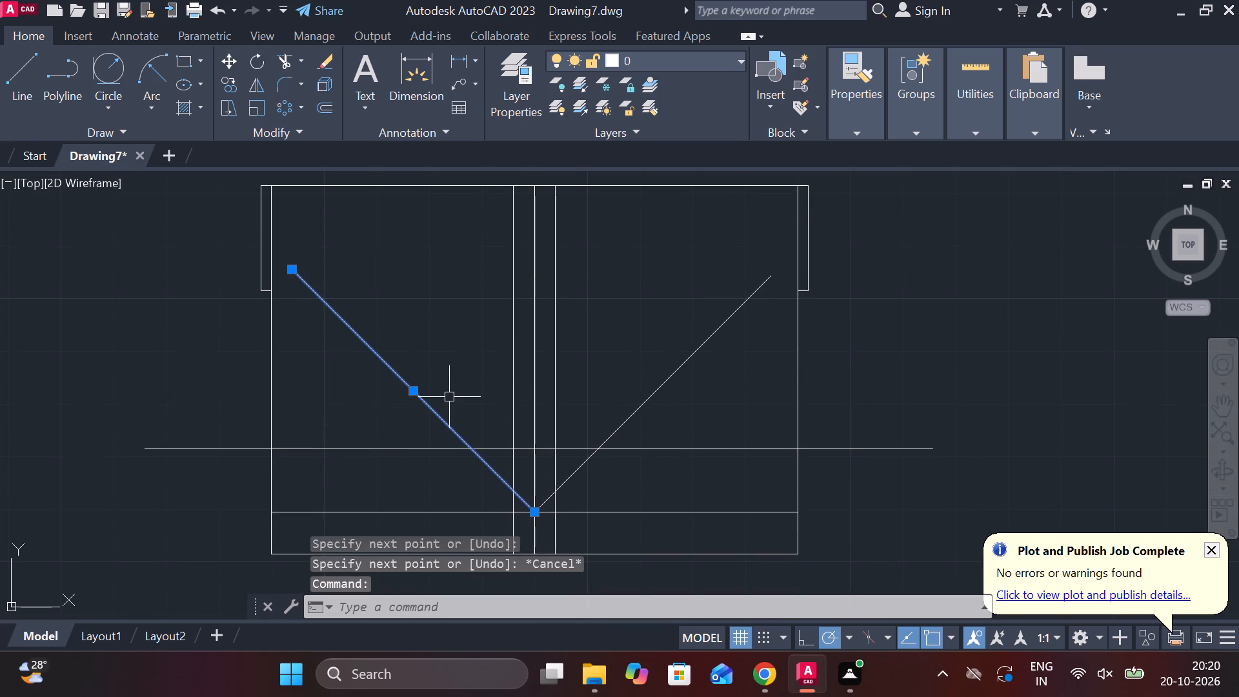
pyautogui.press('o')
pyautogui.press('Return')
pyautogui.press('Return')
pyautogui.press('8')
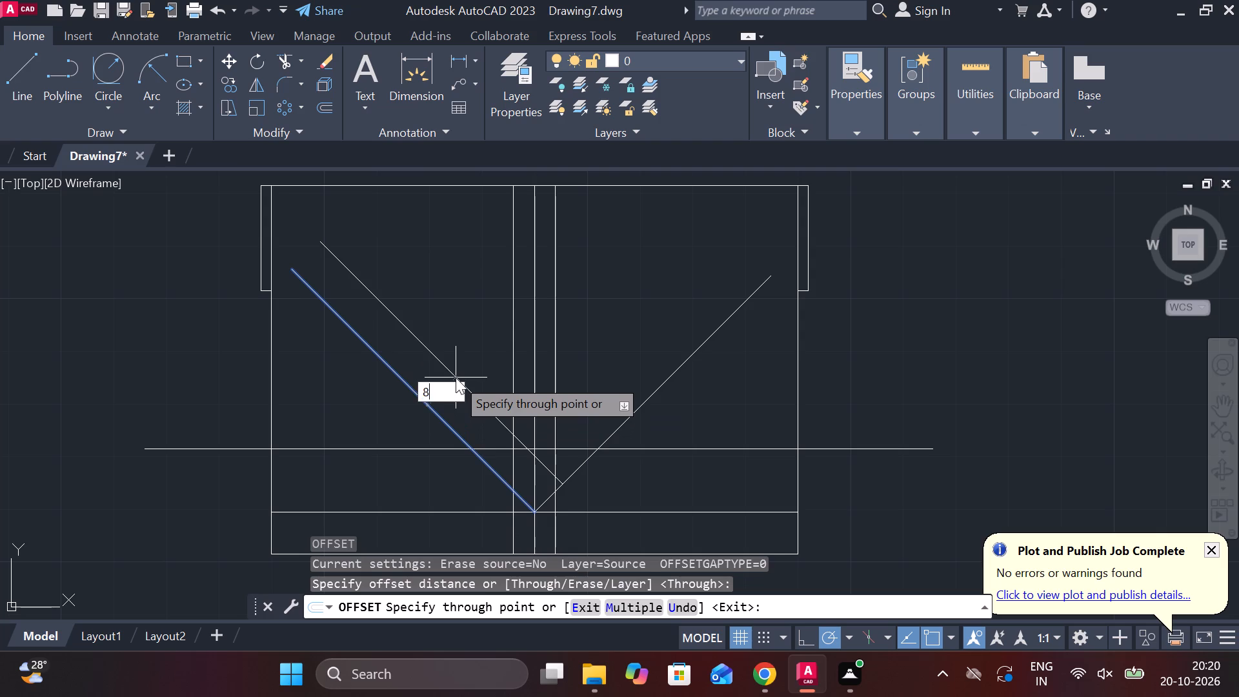
pyautogui.press('Return')
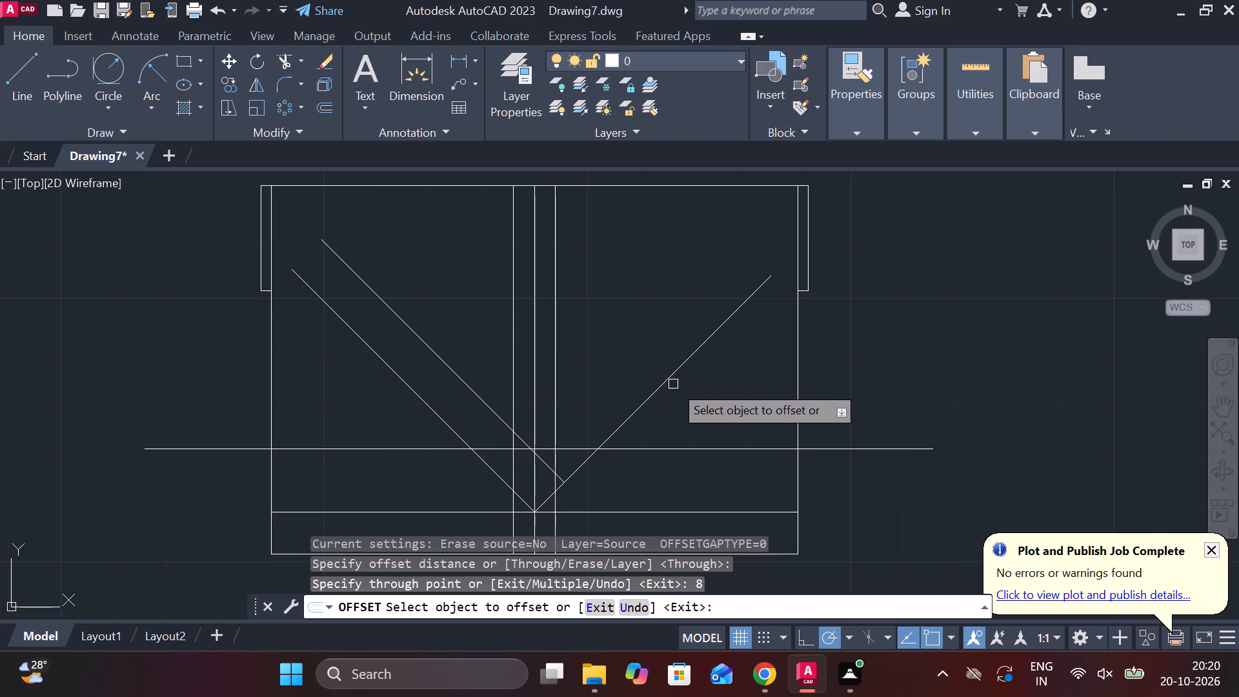
pyautogui.click(665, 387)
pyautogui.press('8')
pyautogui.press('Return')
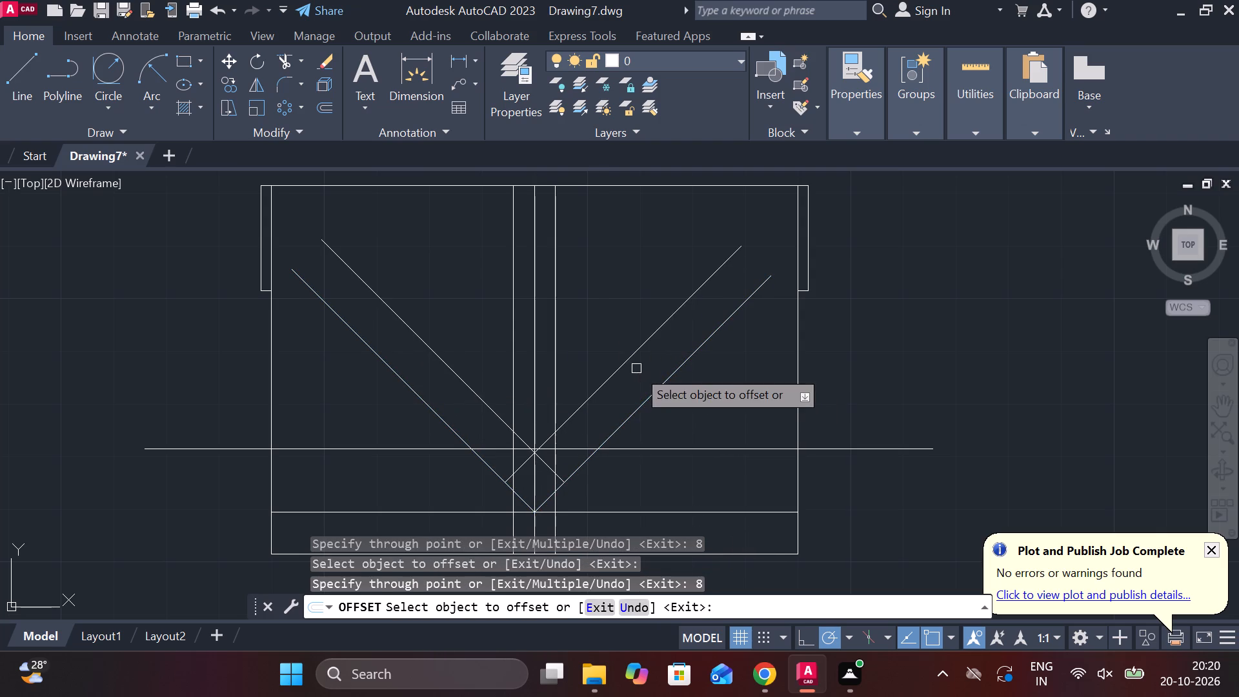
pyautogui.press('Escape')
# Trim the horizontal line, vertical lines and crossing offset ends lying between the inner and outer V lines.
pyautogui.write('TR')
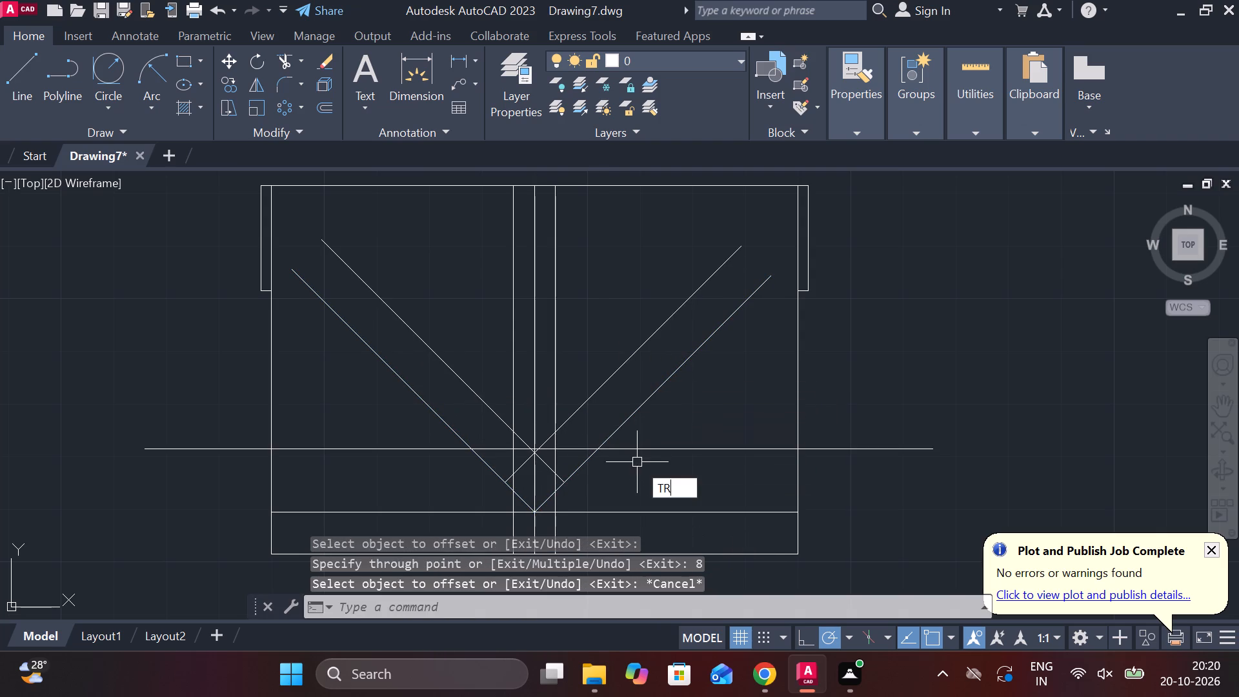
pyautogui.press('space')
pyautogui.moveTo(487, 441); pyautogui.dragTo(574, 481)
pyautogui.hotkey('ctrl', 'z')
pyautogui.moveTo(493, 447); pyautogui.dragTo(559, 456)
pyautogui.moveTo(575, 446); pyautogui.dragTo(529, 469)
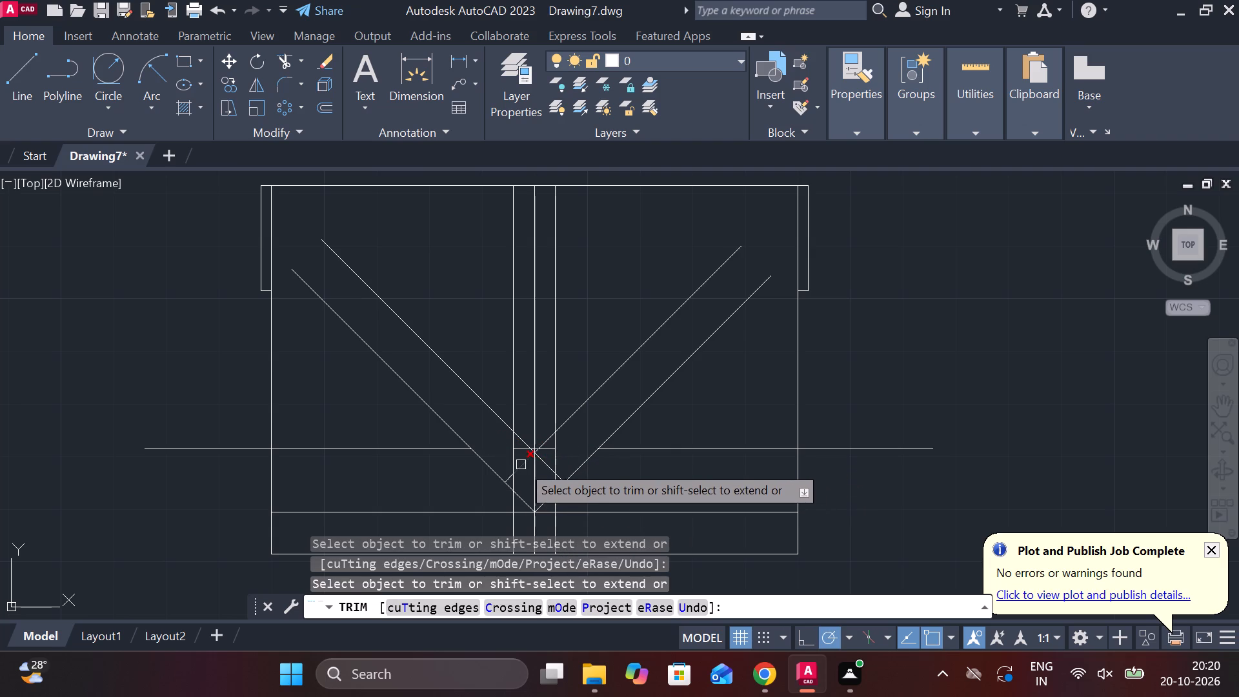
pyautogui.click(521, 463)
pyautogui.moveTo(489, 437); pyautogui.dragTo(552, 454)
pyautogui.click(554, 480)
pyautogui.click(518, 477)
pyautogui.click(515, 476)
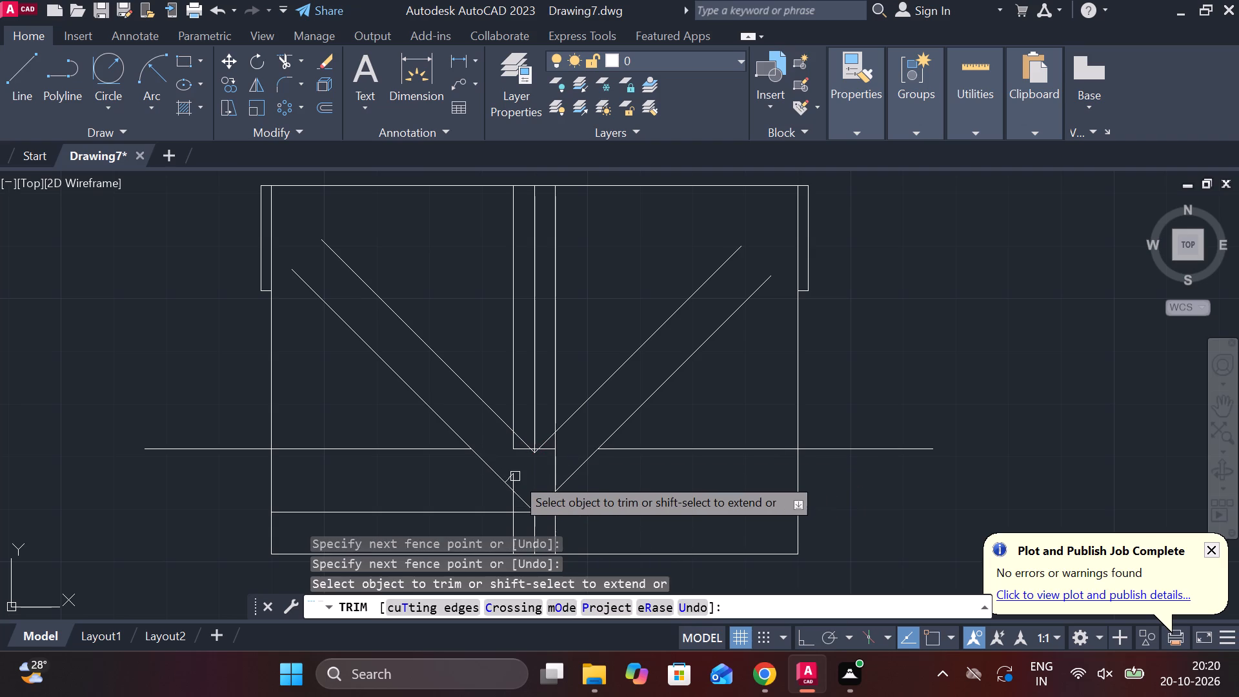
pyautogui.click(513, 476)
pyautogui.click(513, 481)
pyautogui.click(555, 465)
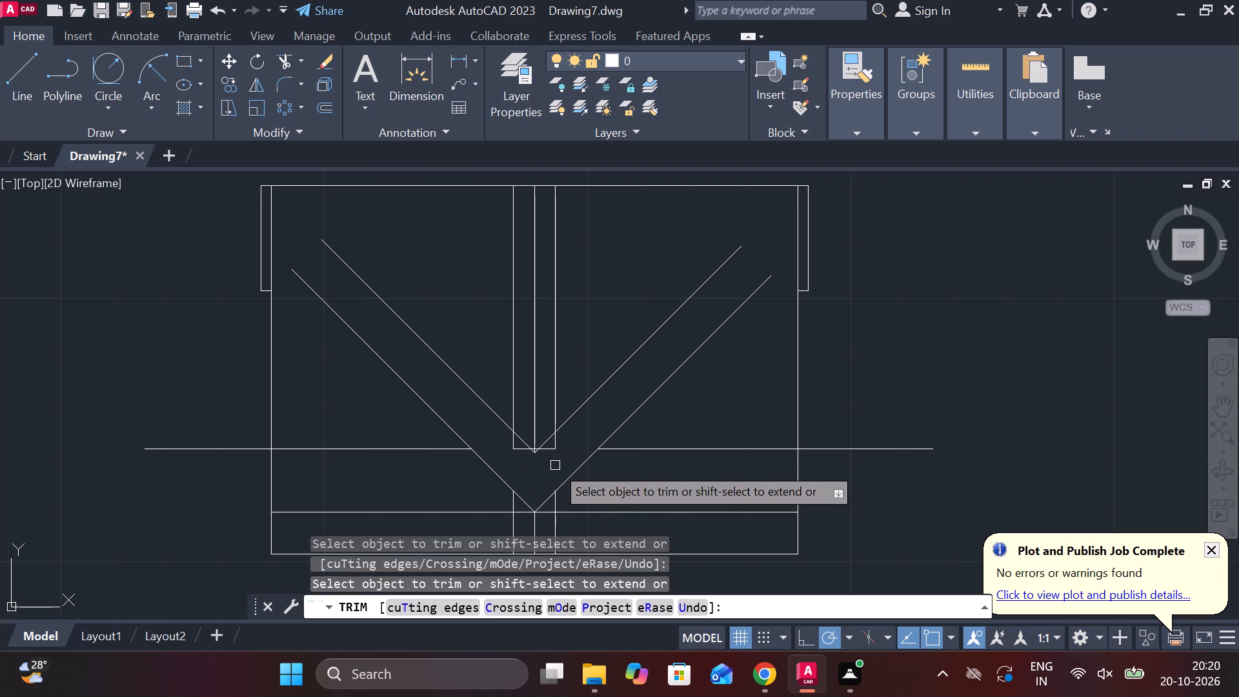
# Trim the leftover horizontal pieces at the inner V's apex and the two side vertical lines back to the inner V.
pyautogui.click(555, 450)
pyautogui.scroll(2, 516, 454)
pyautogui.click(526, 447)
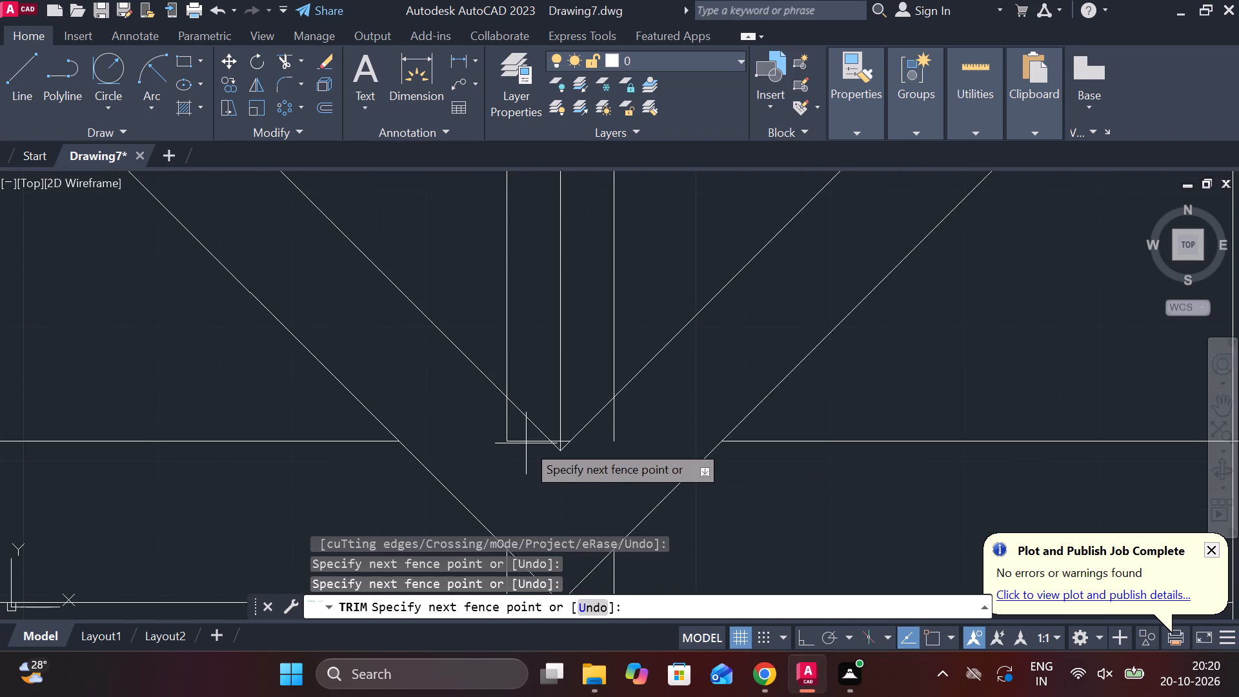
pyautogui.click(509, 427)
pyautogui.click(607, 427)
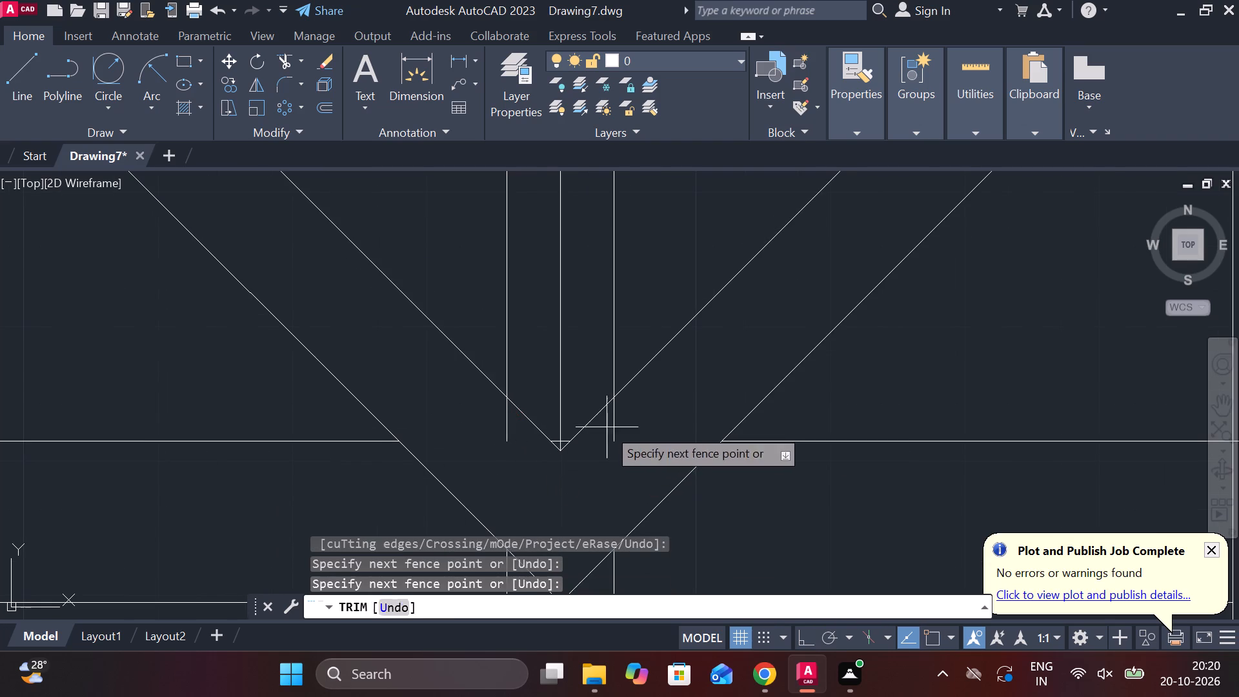
pyautogui.scroll(2, 569, 437)
pyautogui.click(689, 426)
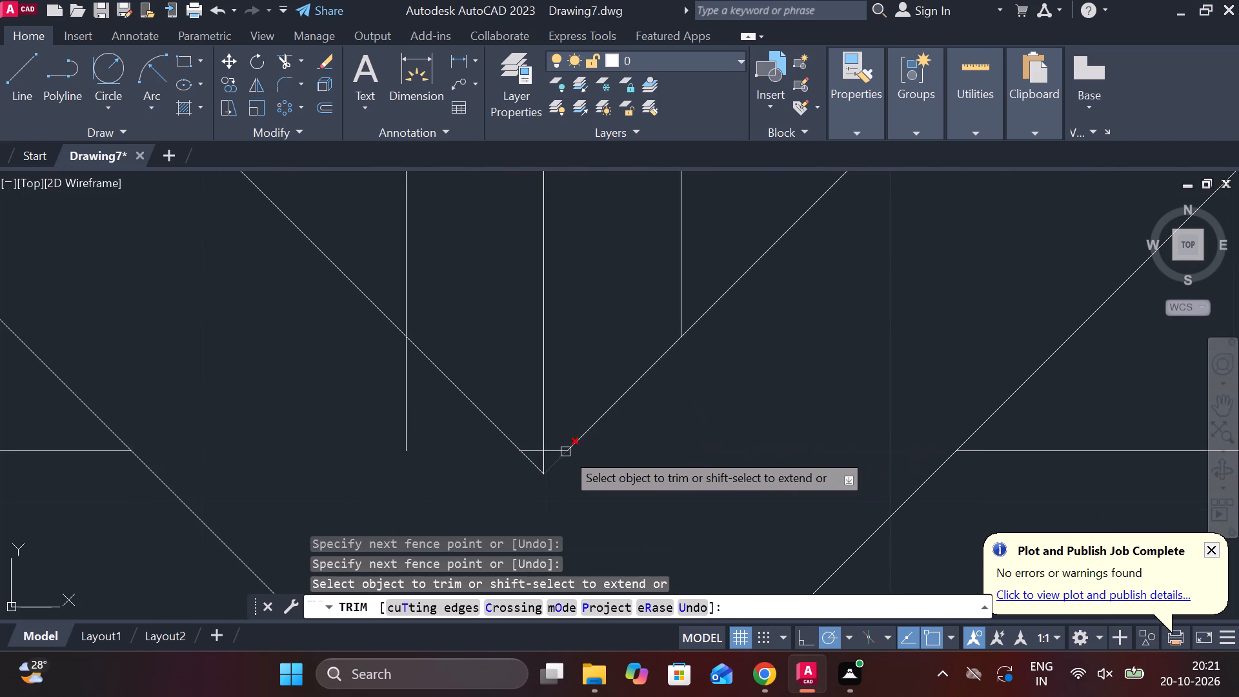
pyautogui.click(556, 450)
pyautogui.click(537, 452)
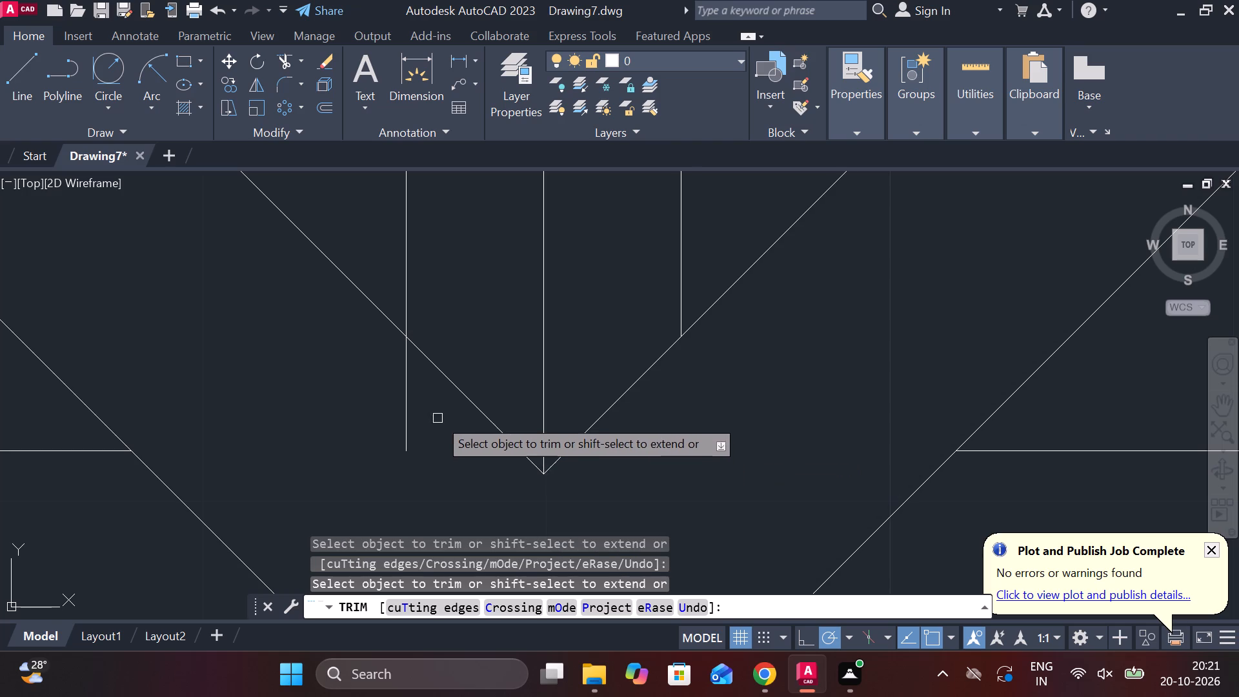
pyautogui.click(403, 404)
# Remove the two vertical lines flanking the centre line above the inner V.
pyautogui.scroll(-2, 465, 451)
pyautogui.scroll(-2, 572, 441)
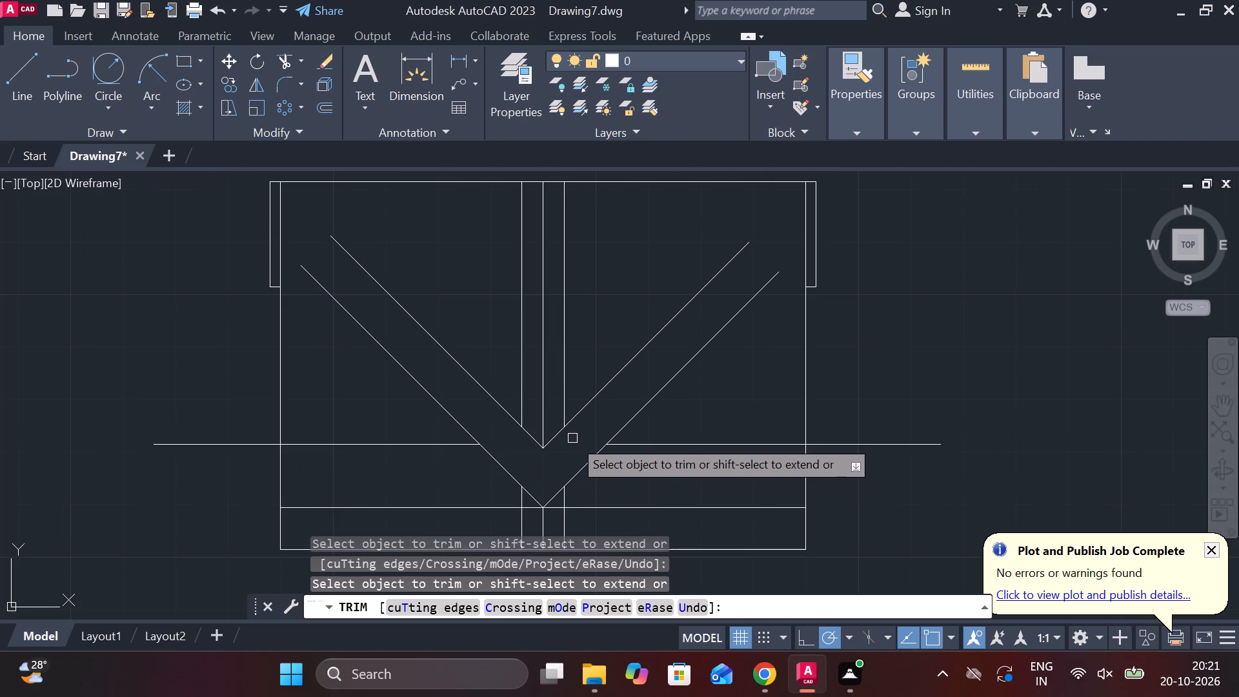
pyautogui.click(561, 382)
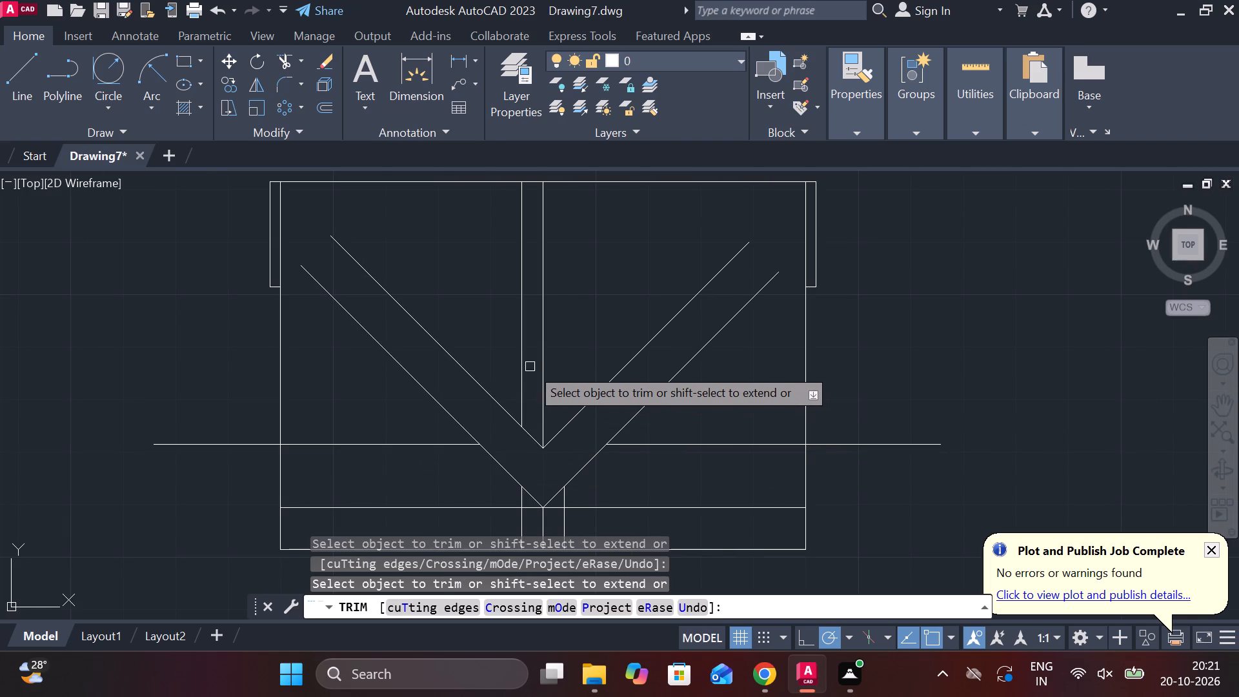
pyautogui.click(525, 359)
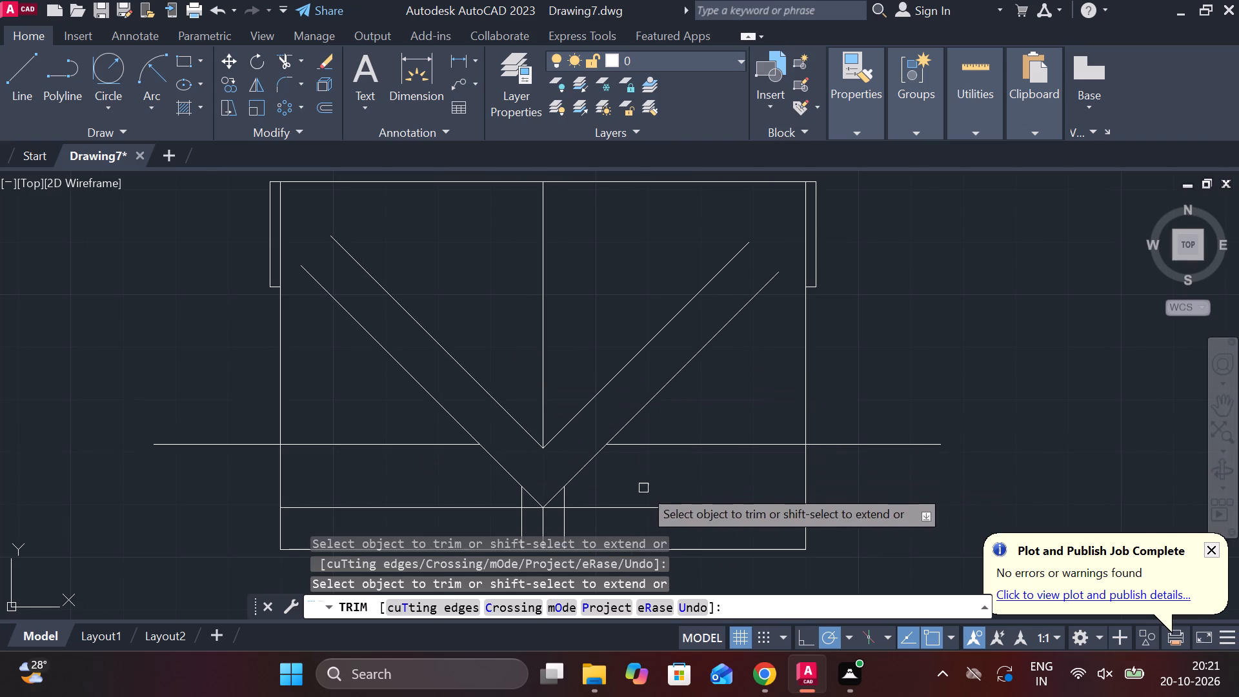
# Trim the outer V's tip, the offset bottom line and the lower centre line to leave an open two-line stem.
pyautogui.moveTo(643, 478); pyautogui.dragTo(682, 396, button='middle')
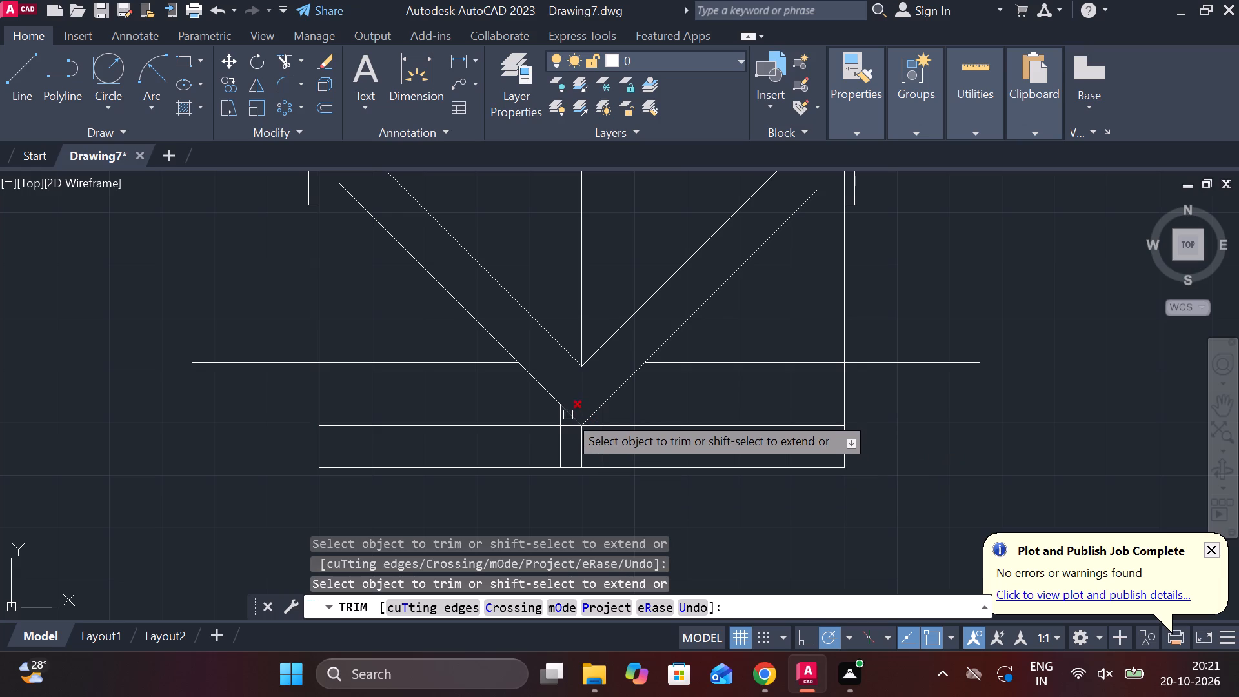
pyautogui.click(568, 415)
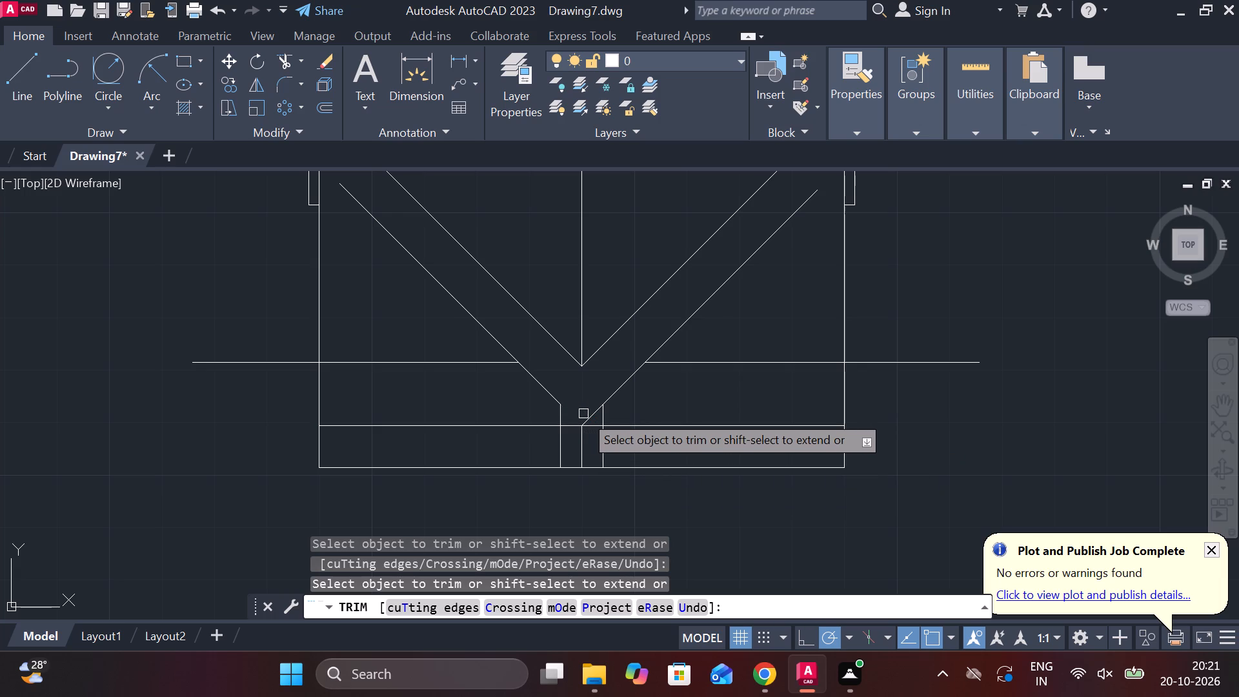
pyautogui.click(590, 412)
pyautogui.click(628, 429)
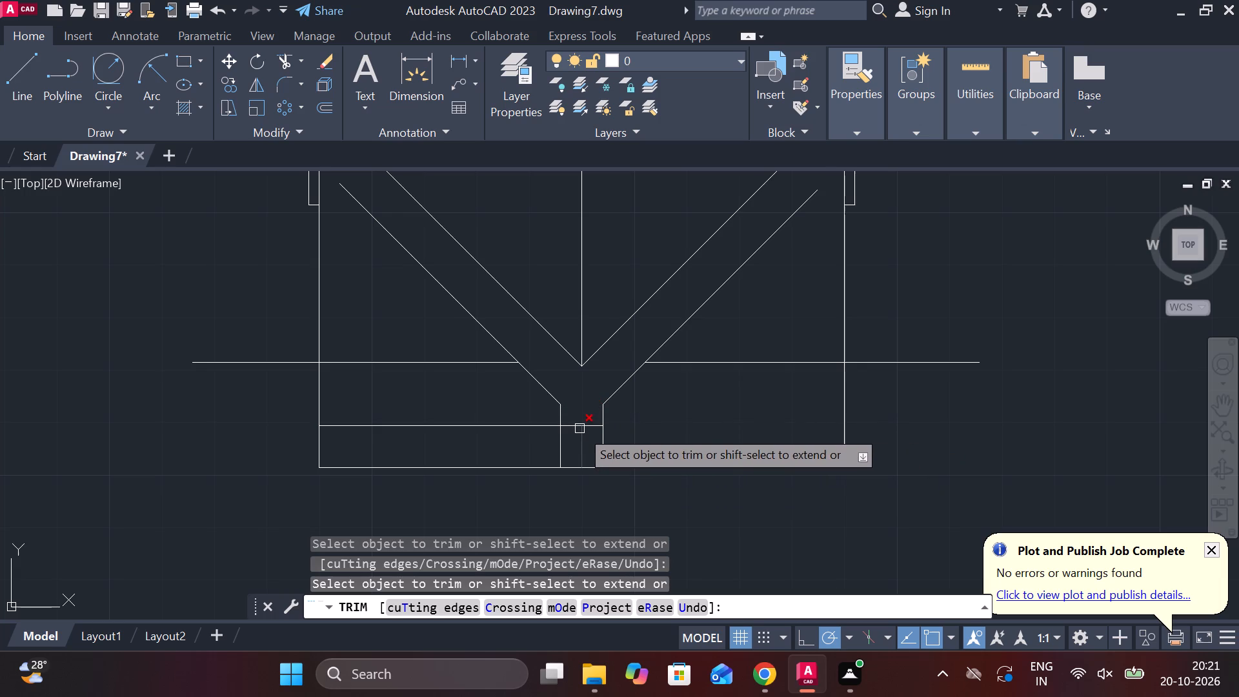
pyautogui.click(546, 427)
pyautogui.click(572, 427)
pyautogui.click(581, 427)
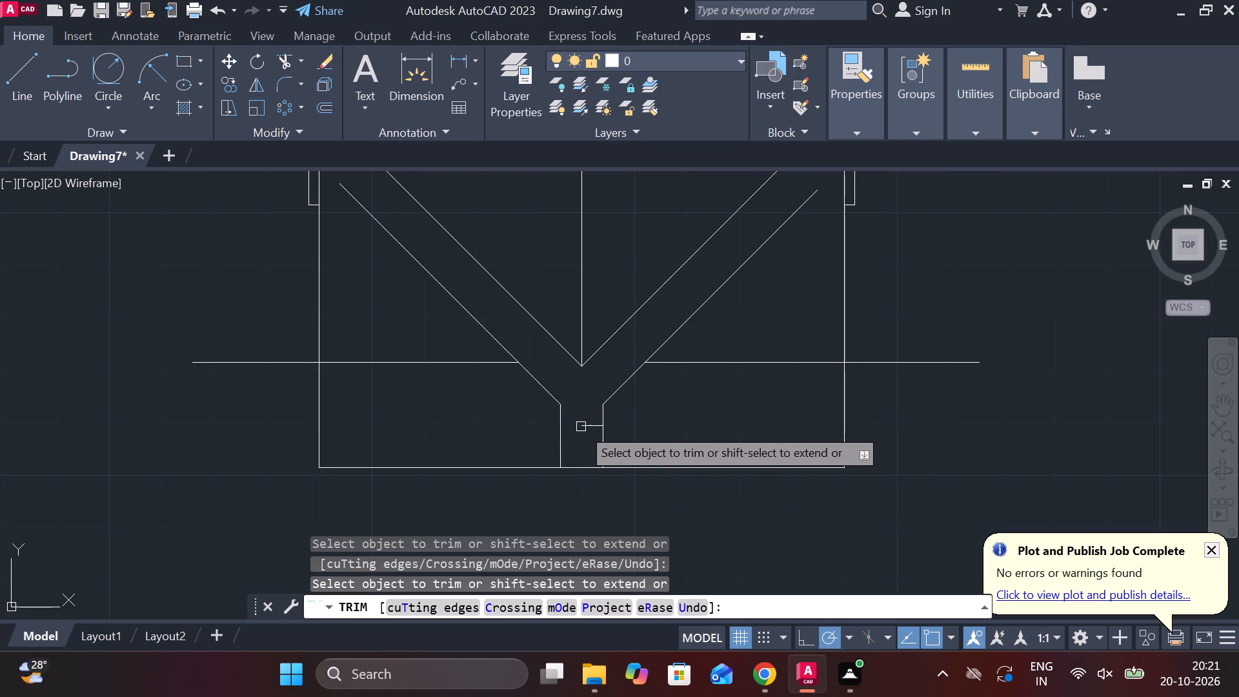
pyautogui.click(591, 429)
pyautogui.press('Escape')
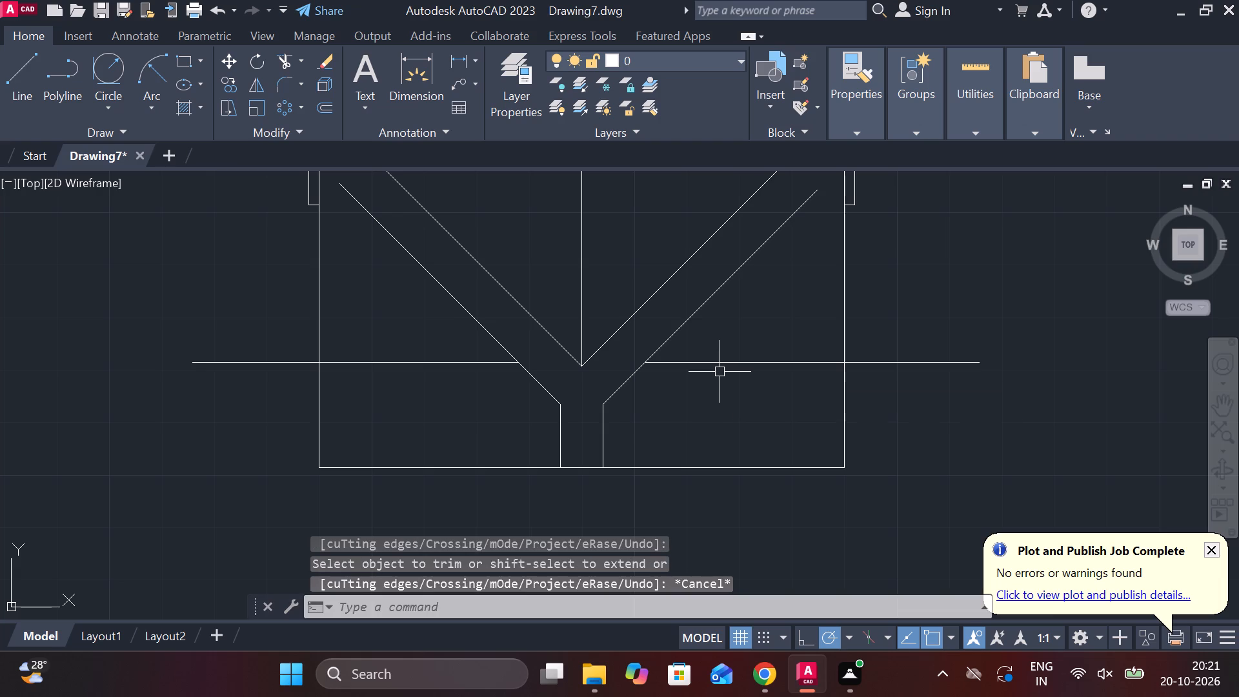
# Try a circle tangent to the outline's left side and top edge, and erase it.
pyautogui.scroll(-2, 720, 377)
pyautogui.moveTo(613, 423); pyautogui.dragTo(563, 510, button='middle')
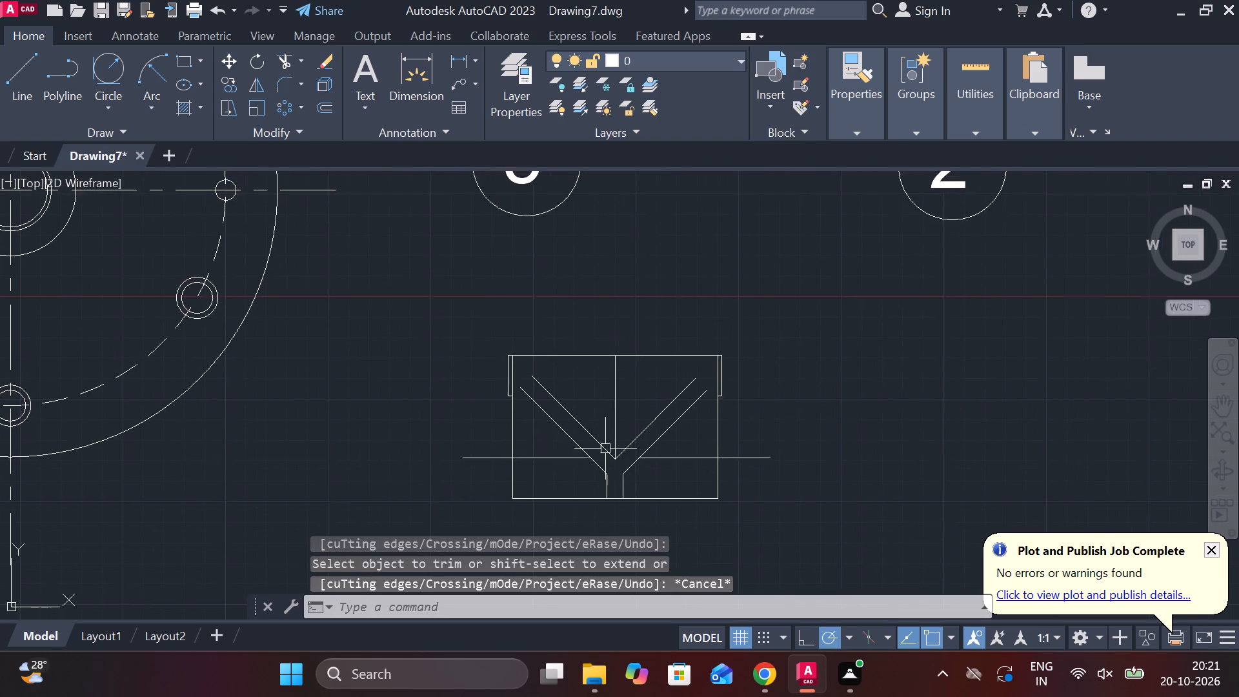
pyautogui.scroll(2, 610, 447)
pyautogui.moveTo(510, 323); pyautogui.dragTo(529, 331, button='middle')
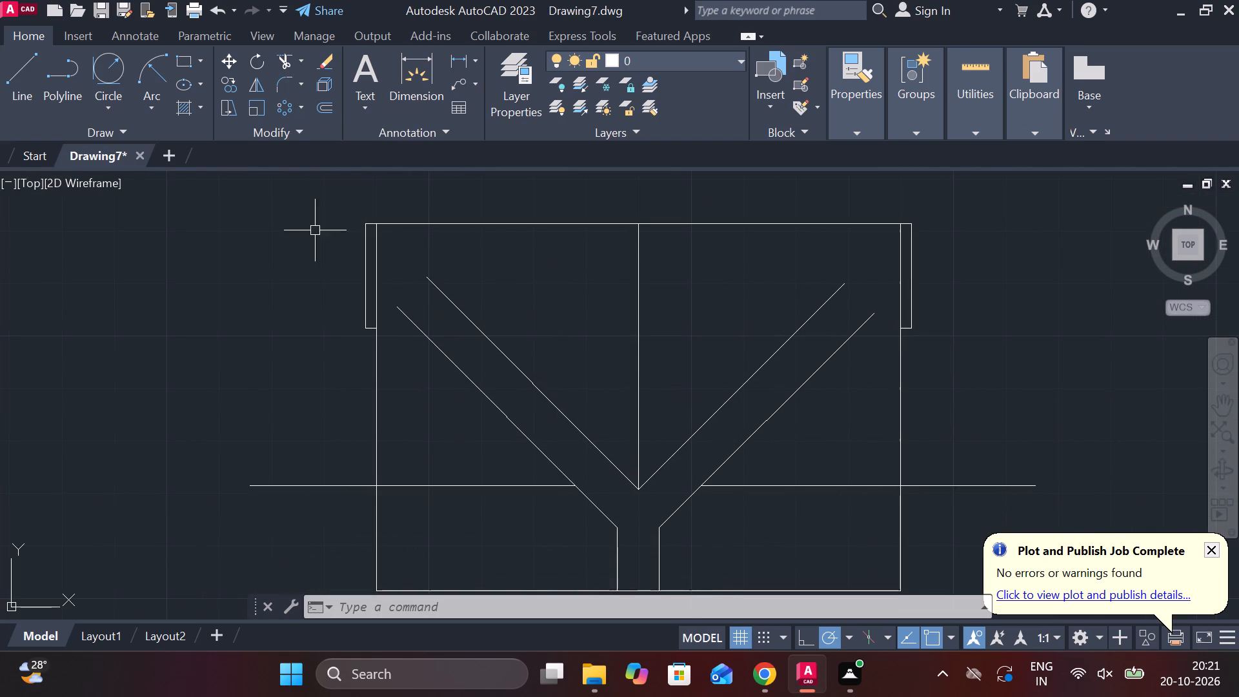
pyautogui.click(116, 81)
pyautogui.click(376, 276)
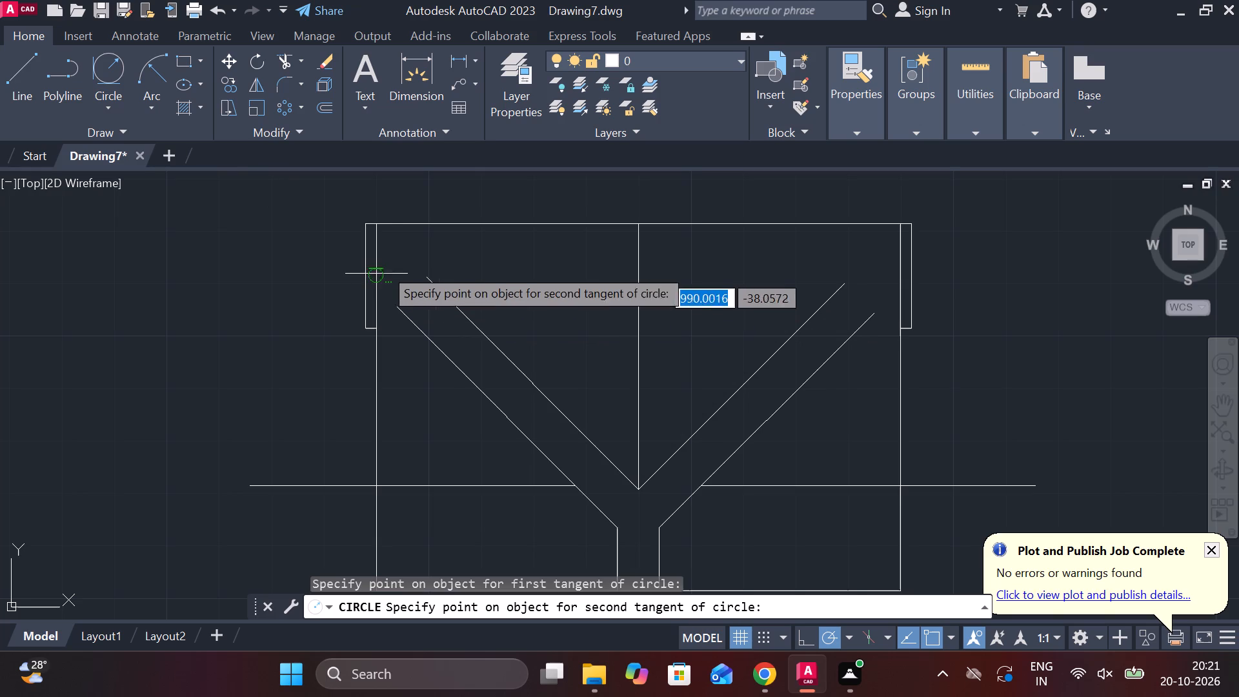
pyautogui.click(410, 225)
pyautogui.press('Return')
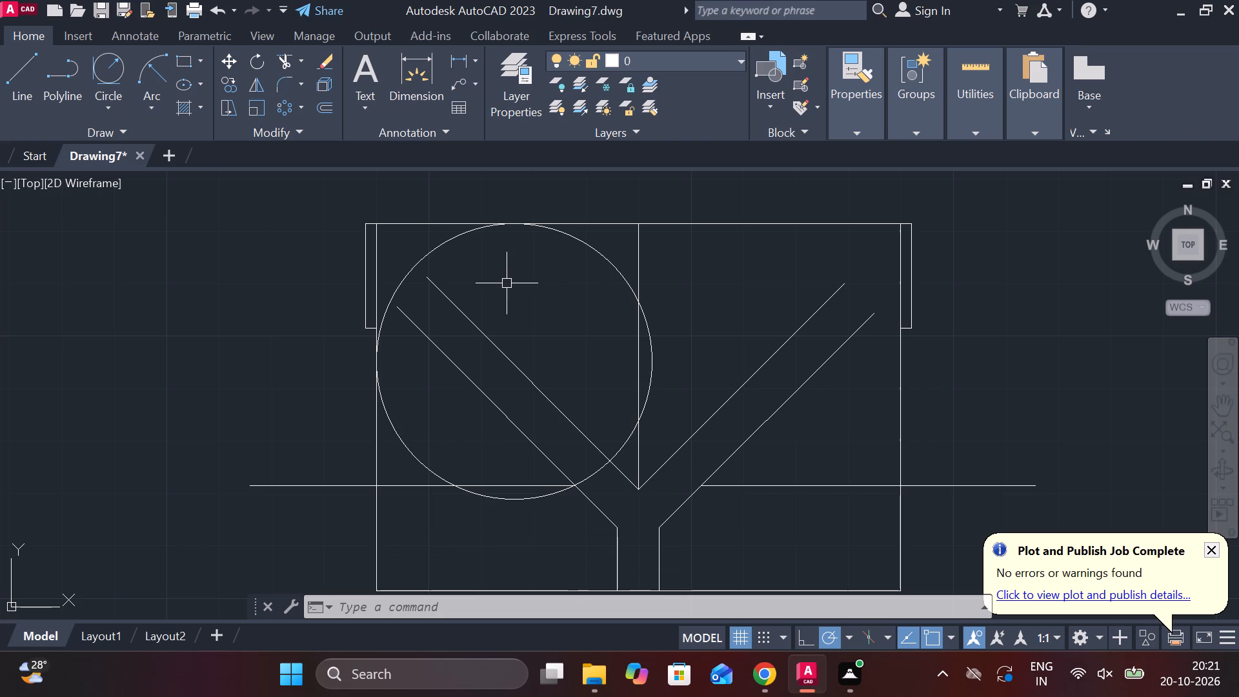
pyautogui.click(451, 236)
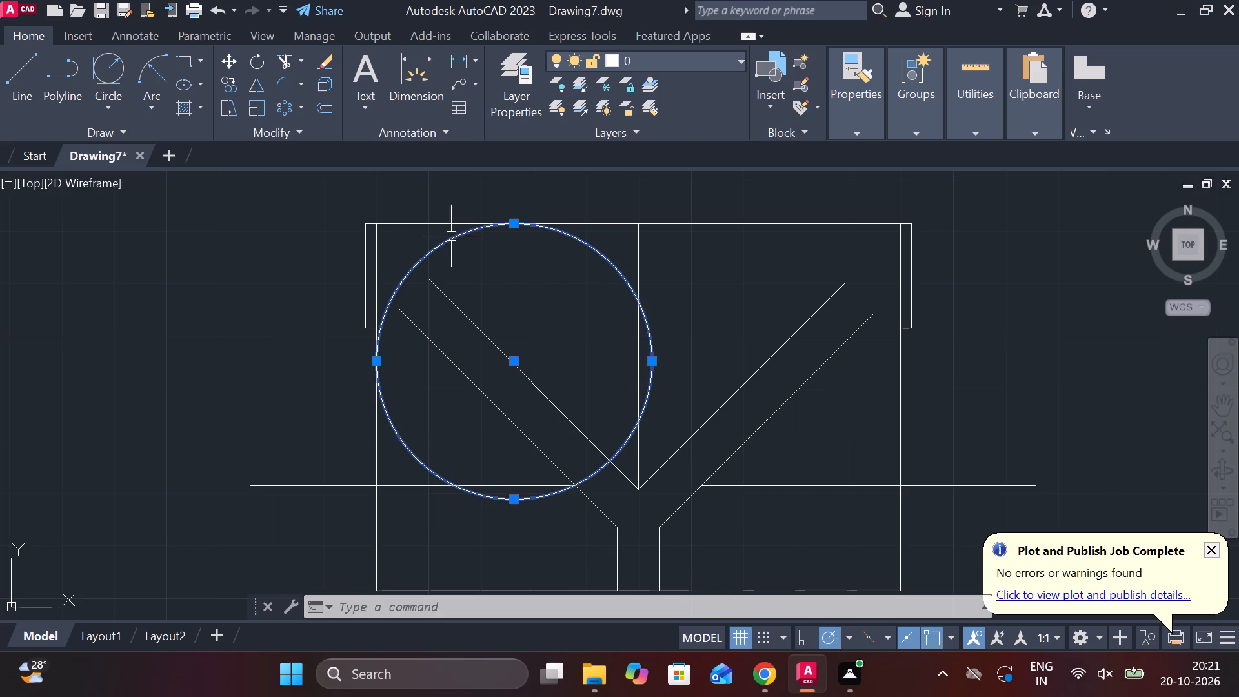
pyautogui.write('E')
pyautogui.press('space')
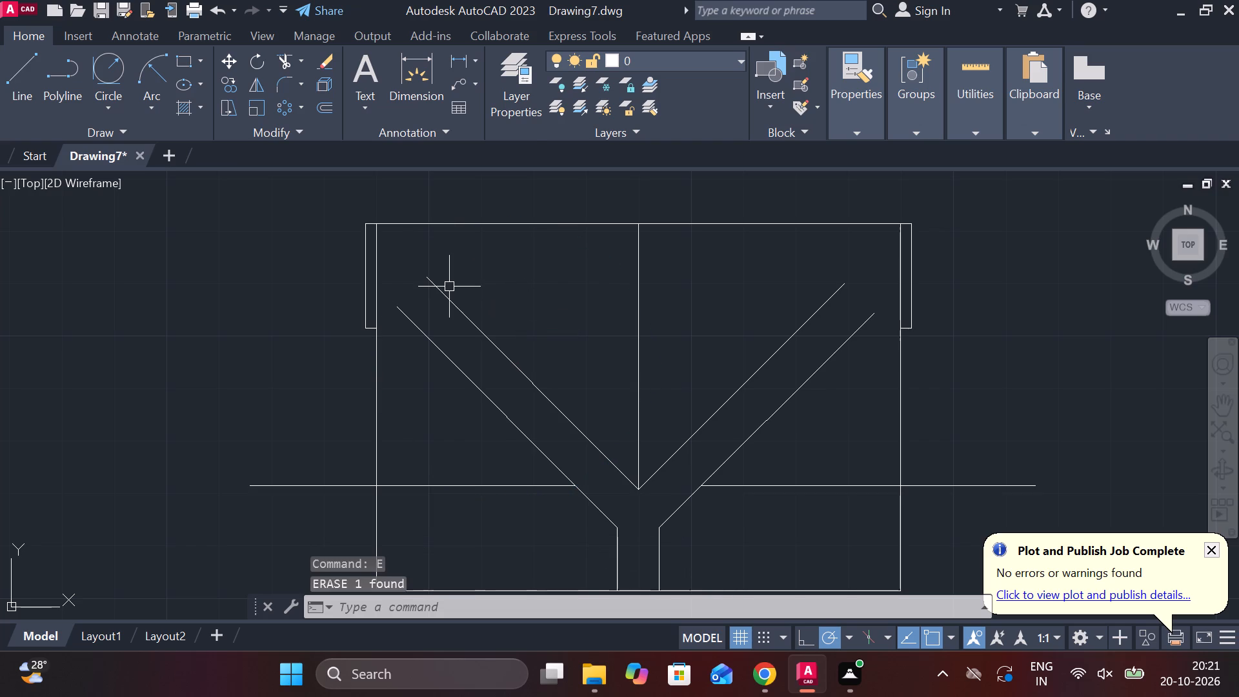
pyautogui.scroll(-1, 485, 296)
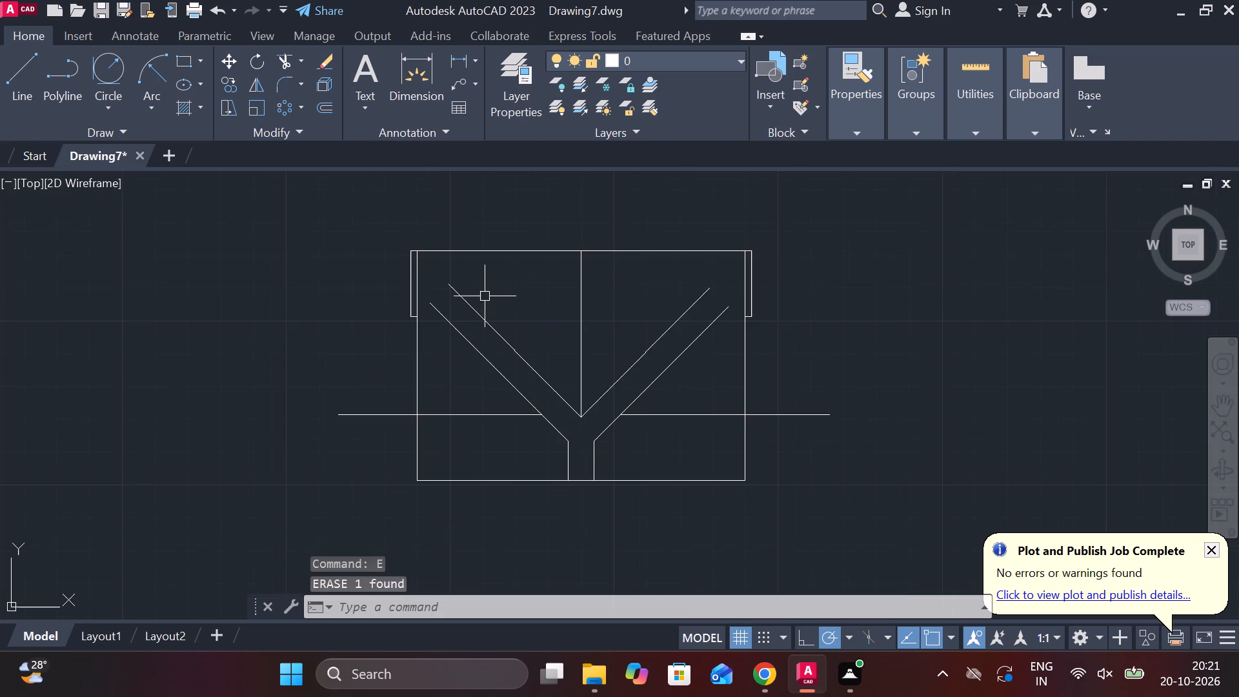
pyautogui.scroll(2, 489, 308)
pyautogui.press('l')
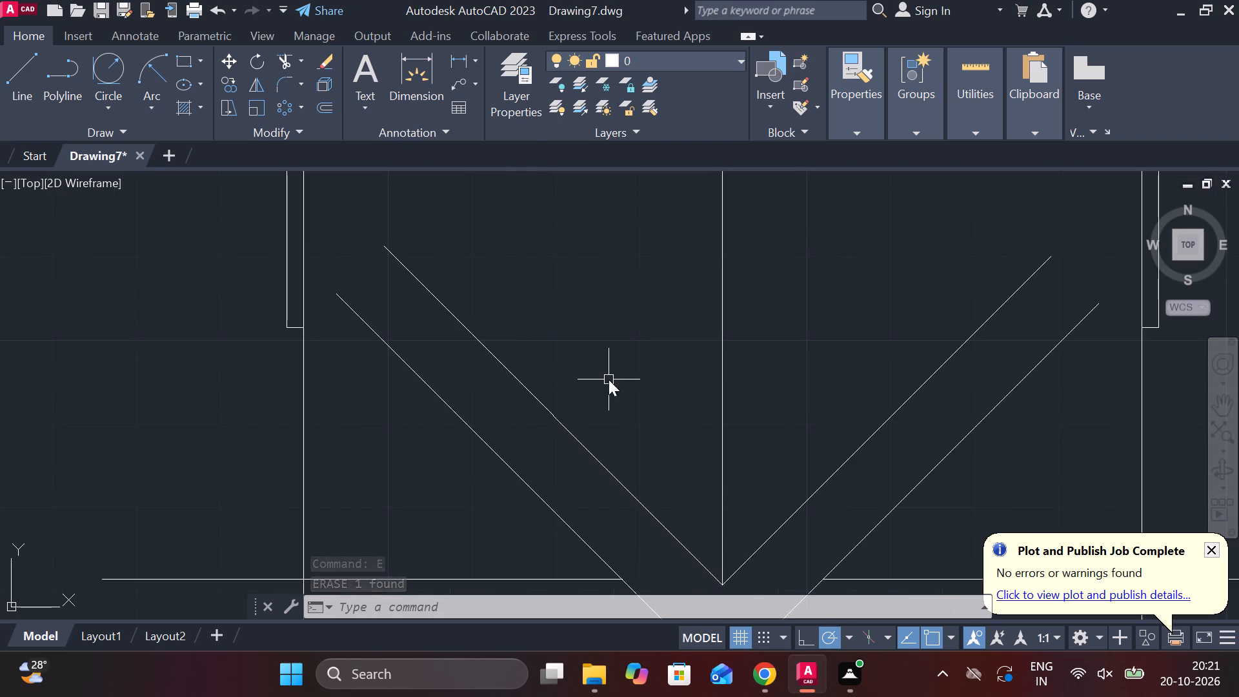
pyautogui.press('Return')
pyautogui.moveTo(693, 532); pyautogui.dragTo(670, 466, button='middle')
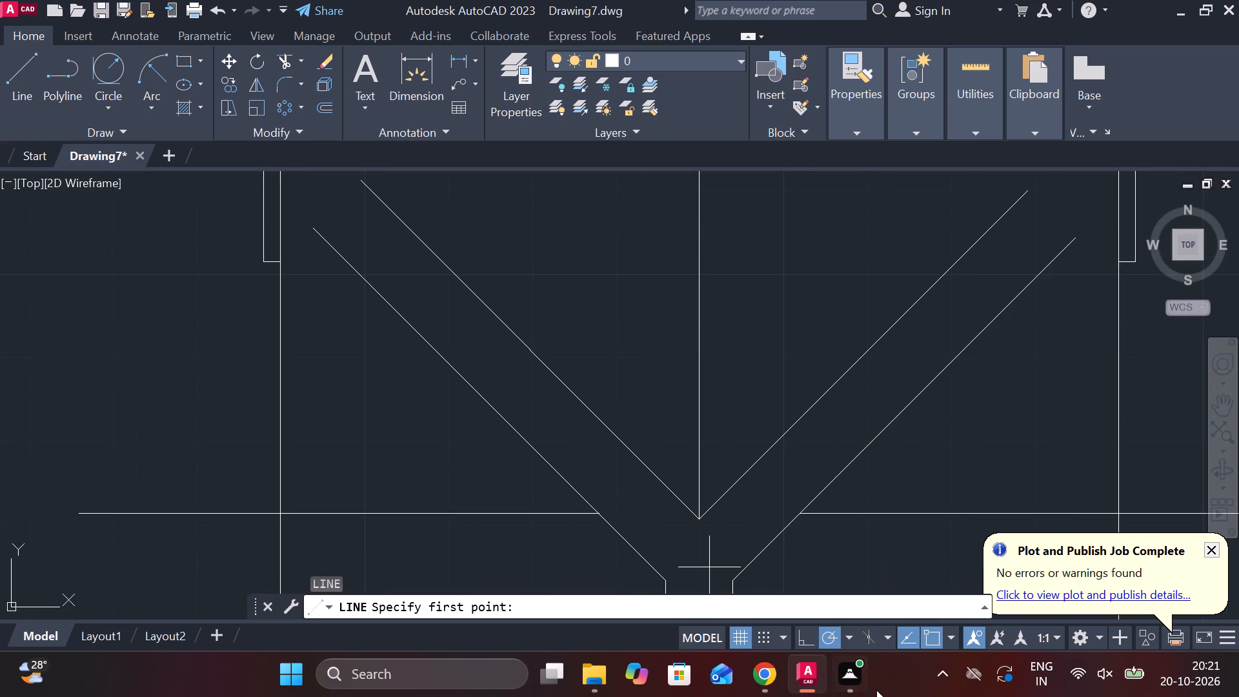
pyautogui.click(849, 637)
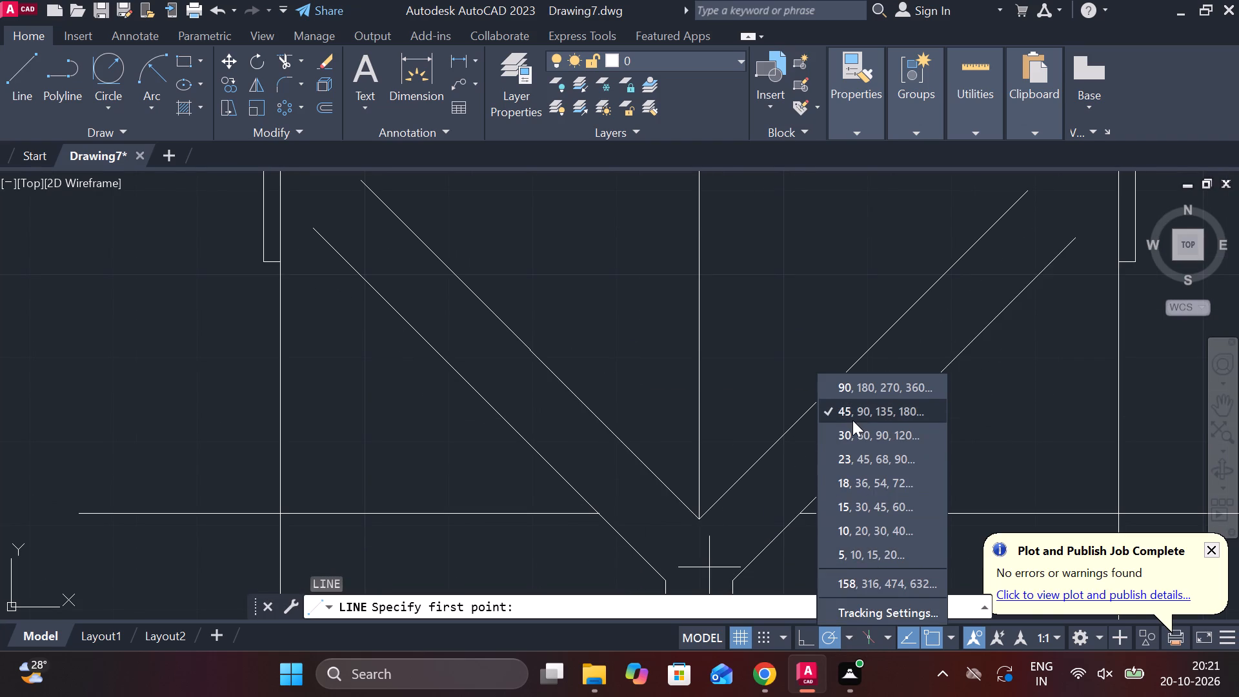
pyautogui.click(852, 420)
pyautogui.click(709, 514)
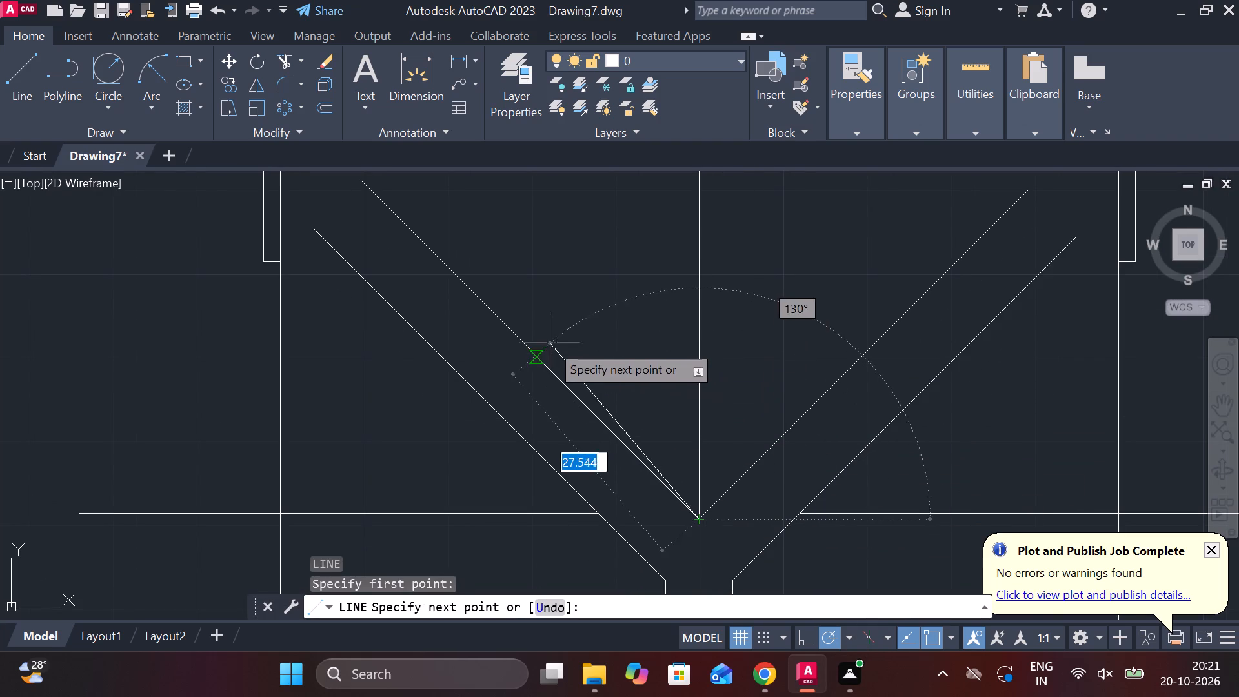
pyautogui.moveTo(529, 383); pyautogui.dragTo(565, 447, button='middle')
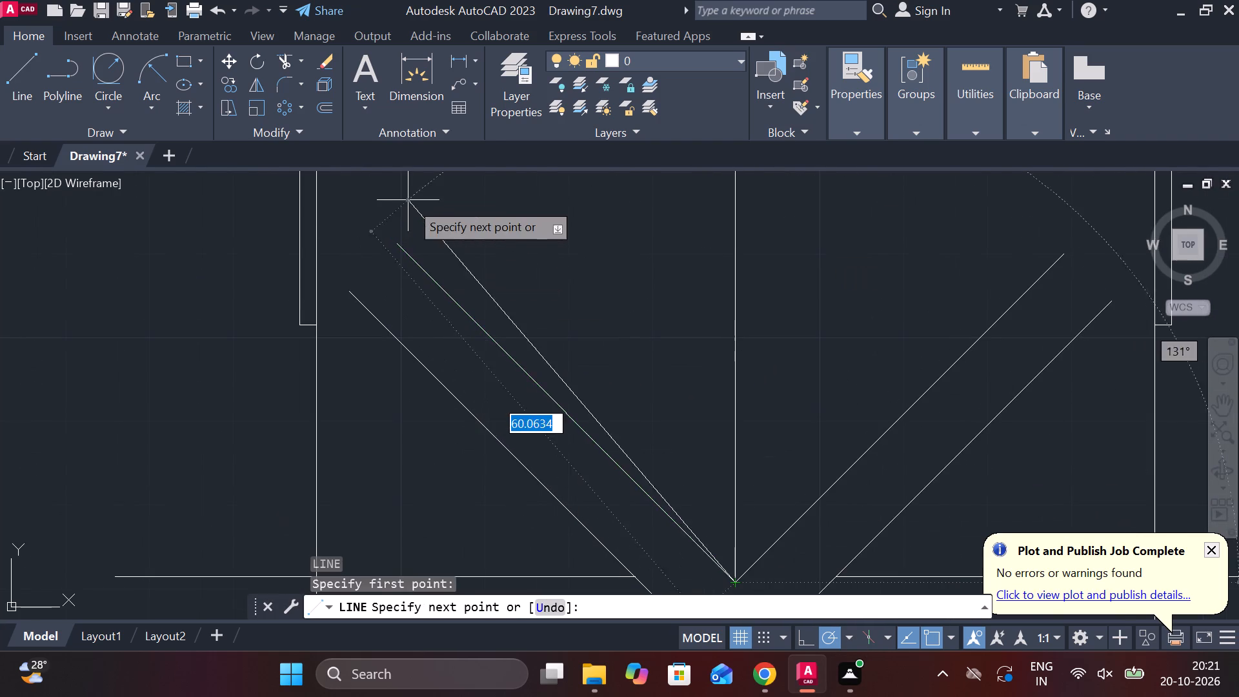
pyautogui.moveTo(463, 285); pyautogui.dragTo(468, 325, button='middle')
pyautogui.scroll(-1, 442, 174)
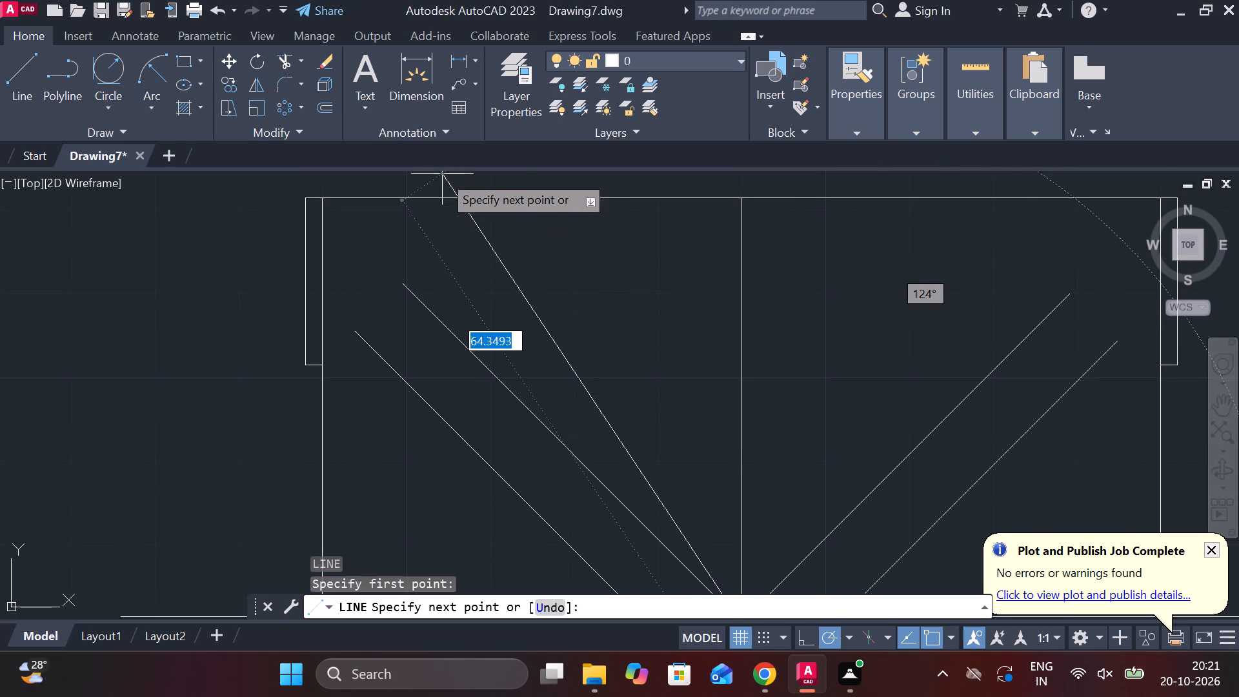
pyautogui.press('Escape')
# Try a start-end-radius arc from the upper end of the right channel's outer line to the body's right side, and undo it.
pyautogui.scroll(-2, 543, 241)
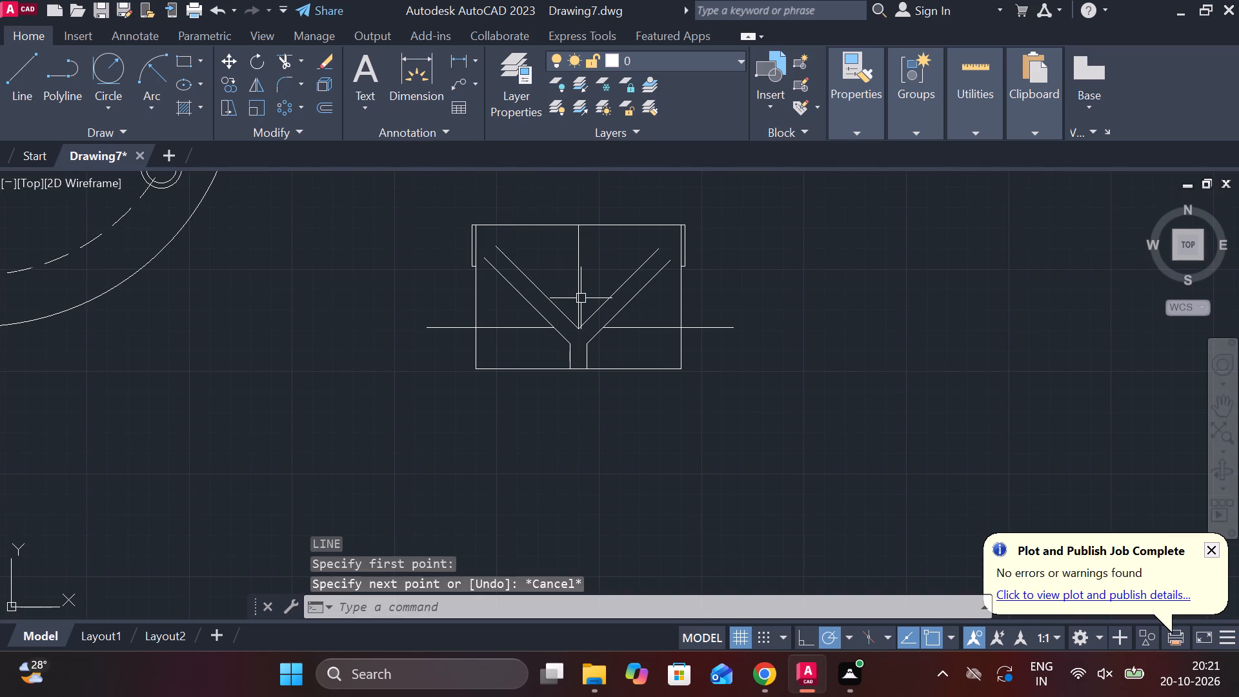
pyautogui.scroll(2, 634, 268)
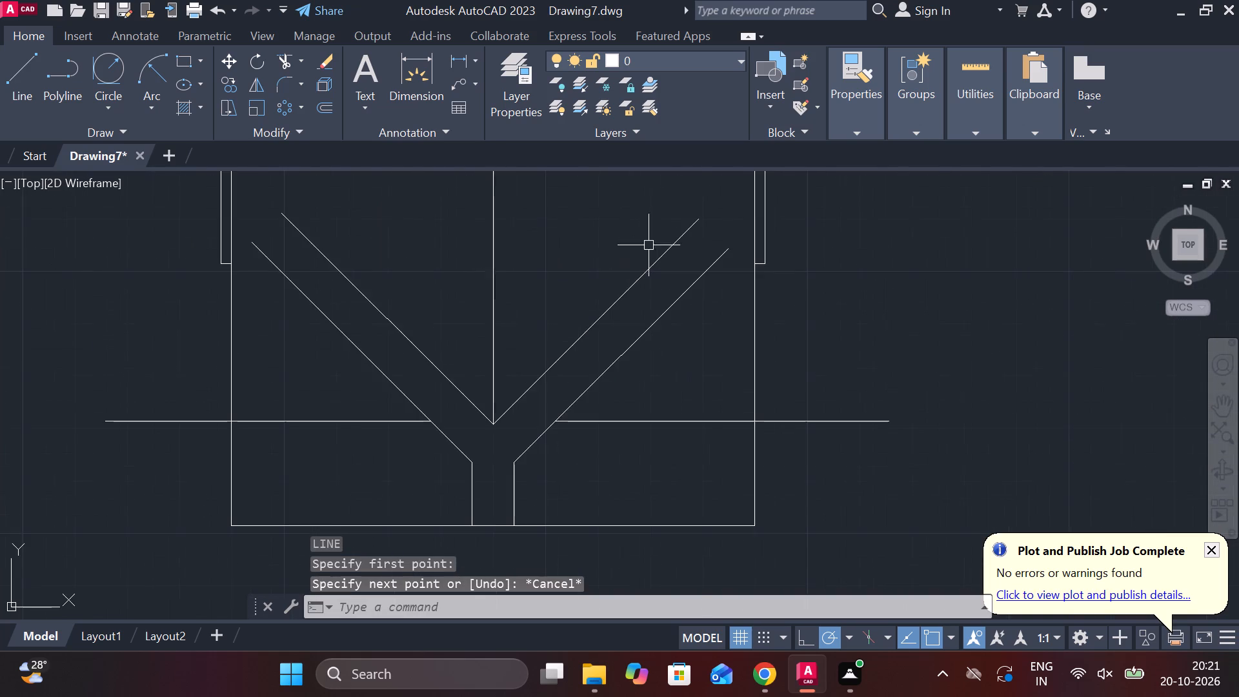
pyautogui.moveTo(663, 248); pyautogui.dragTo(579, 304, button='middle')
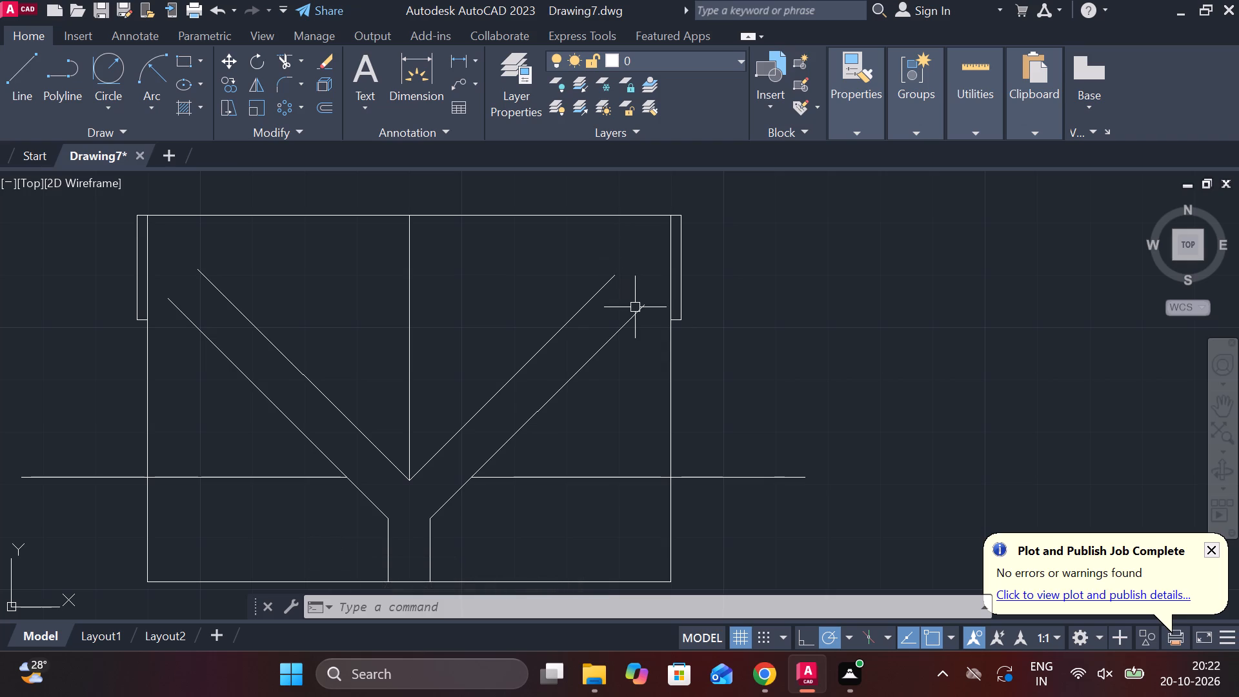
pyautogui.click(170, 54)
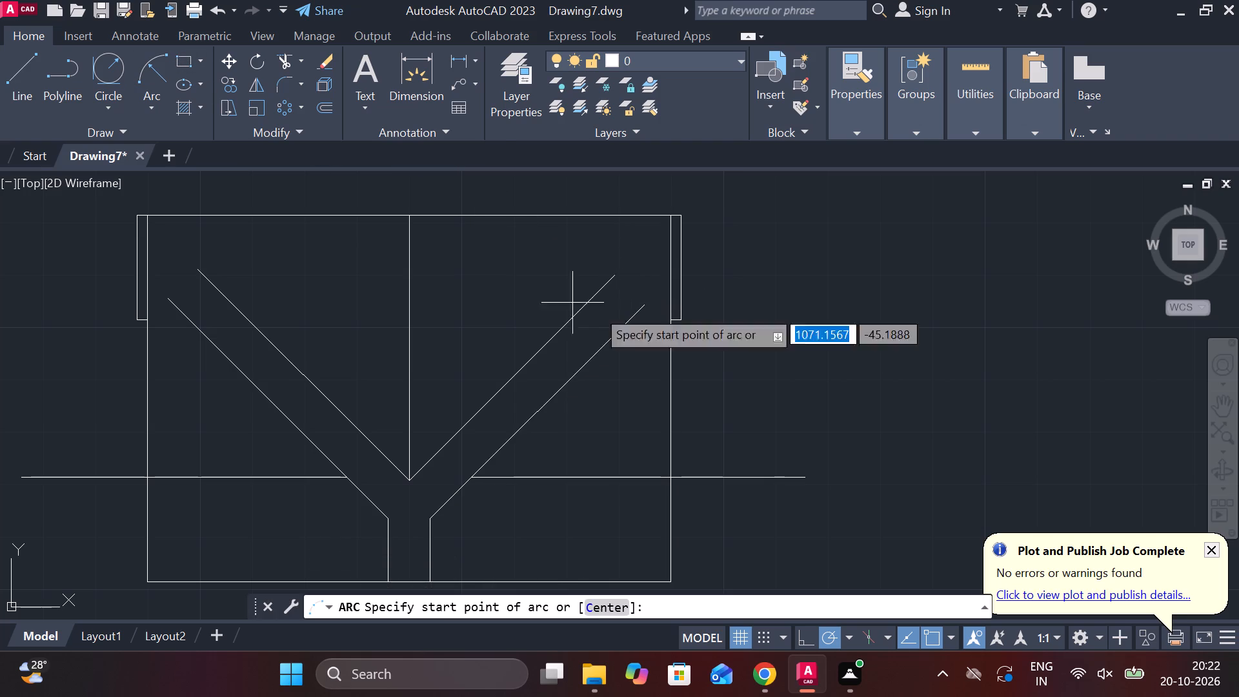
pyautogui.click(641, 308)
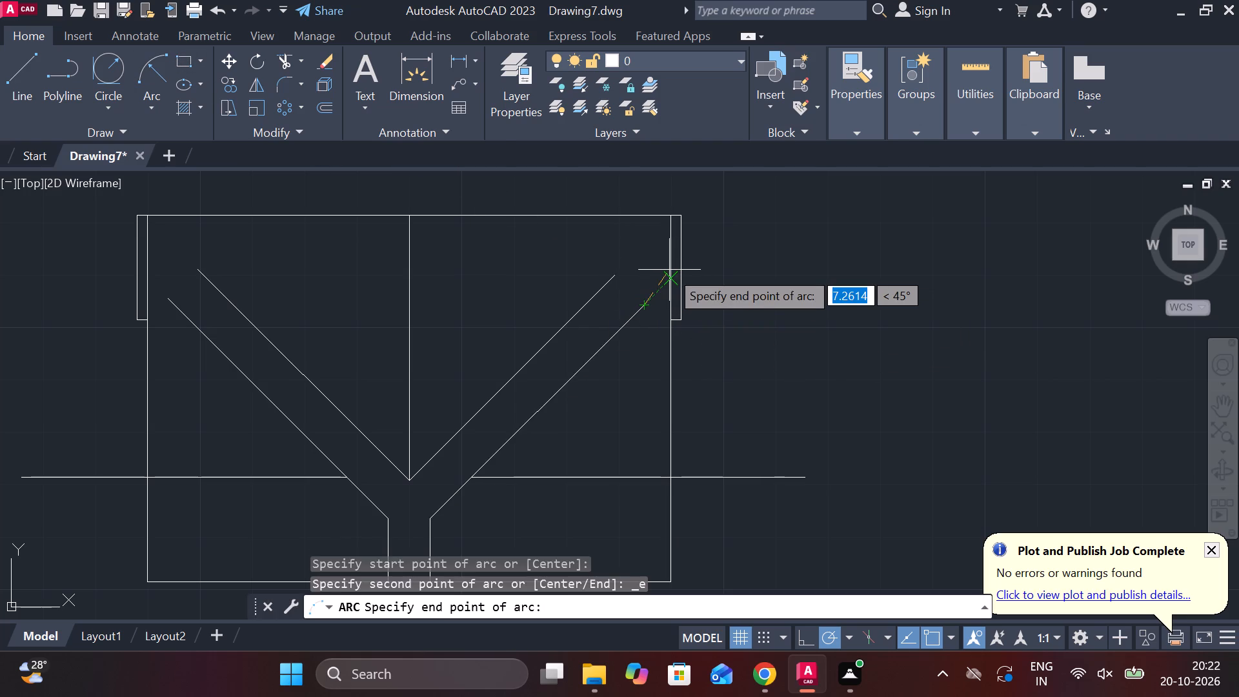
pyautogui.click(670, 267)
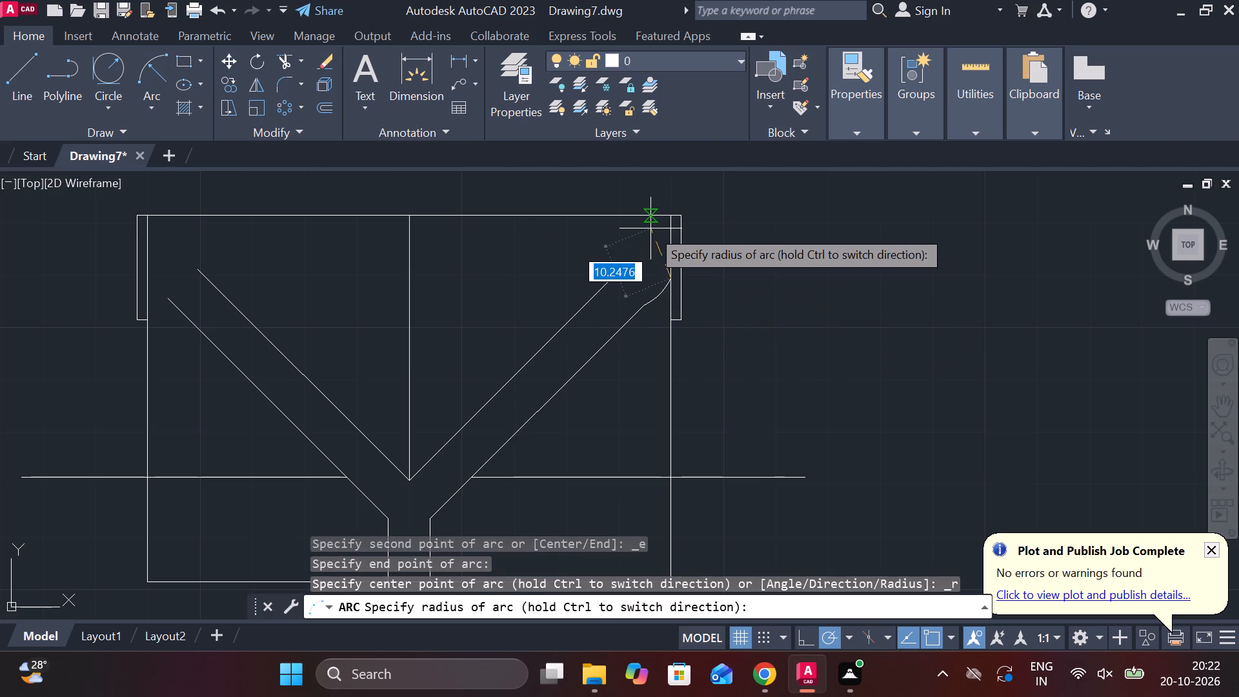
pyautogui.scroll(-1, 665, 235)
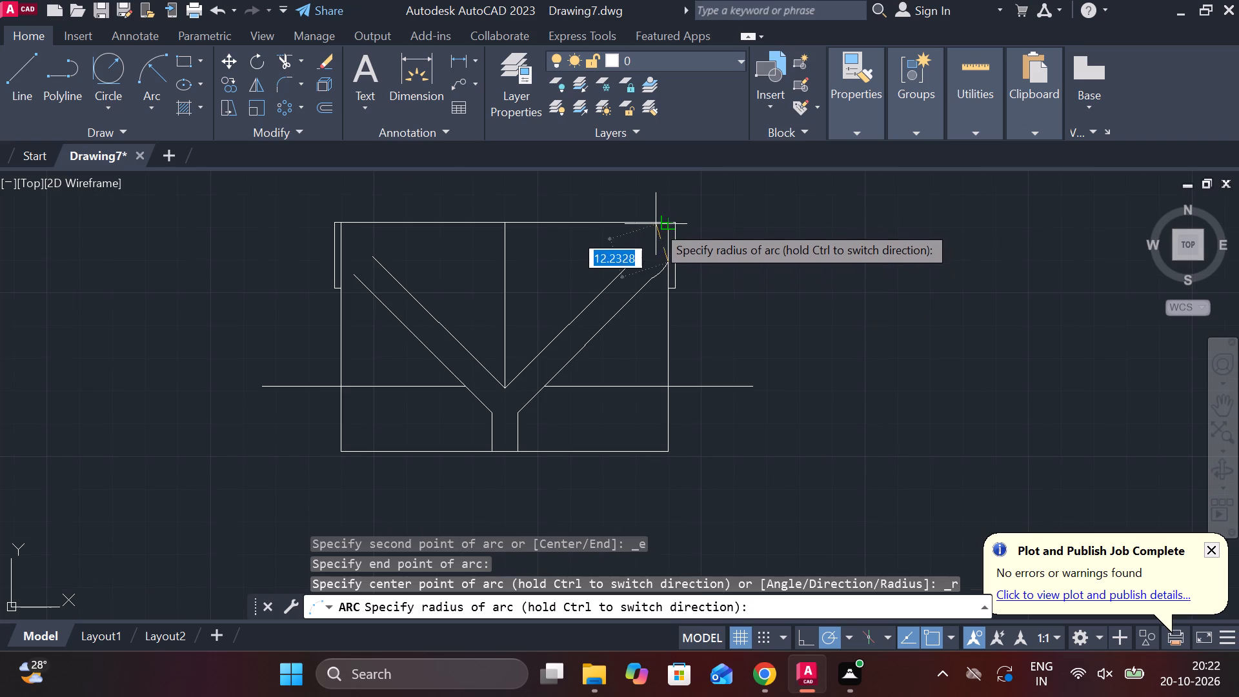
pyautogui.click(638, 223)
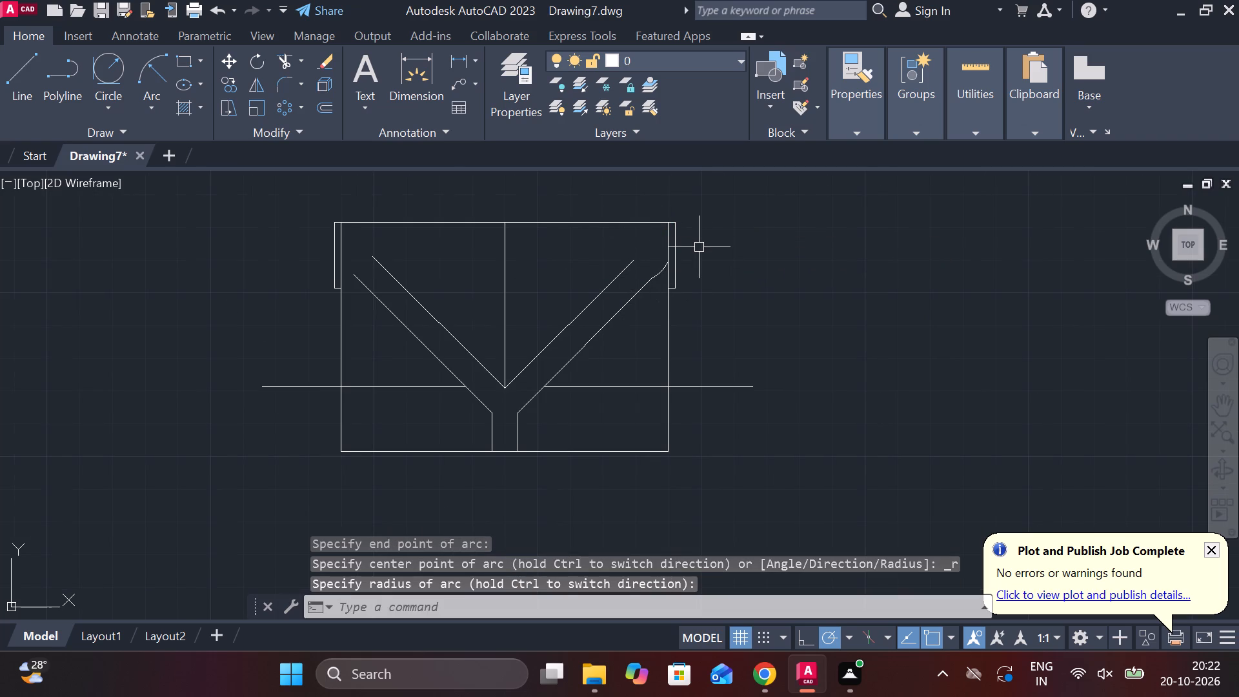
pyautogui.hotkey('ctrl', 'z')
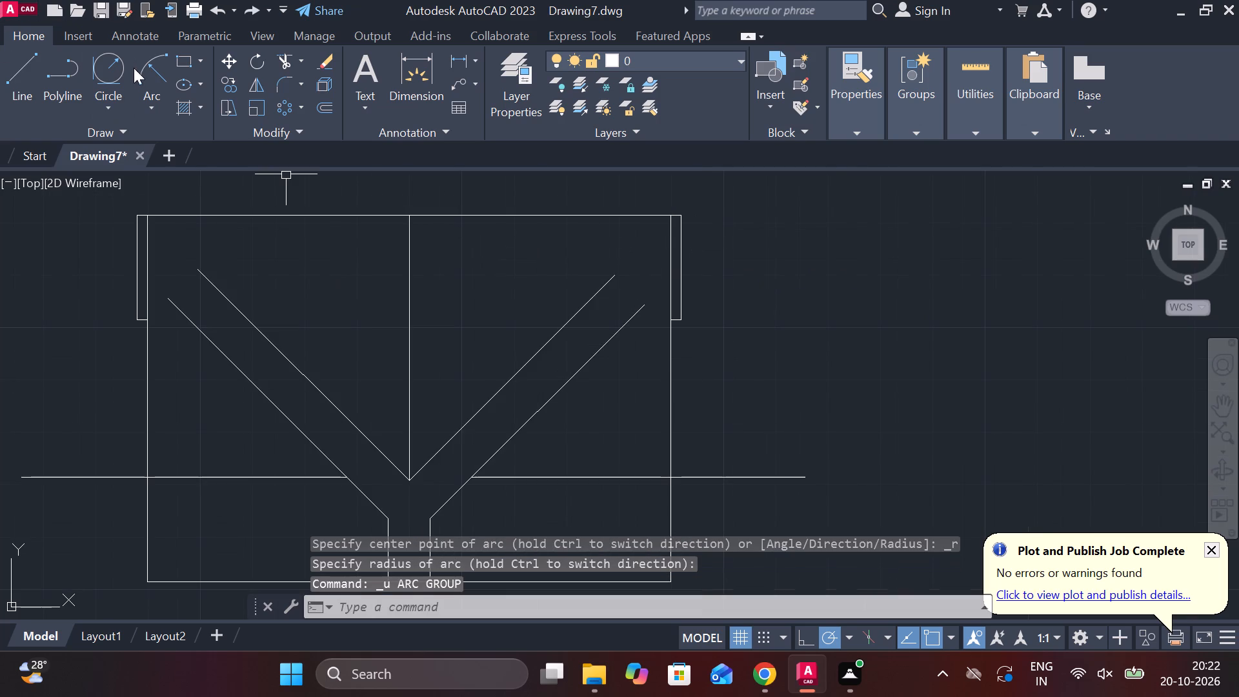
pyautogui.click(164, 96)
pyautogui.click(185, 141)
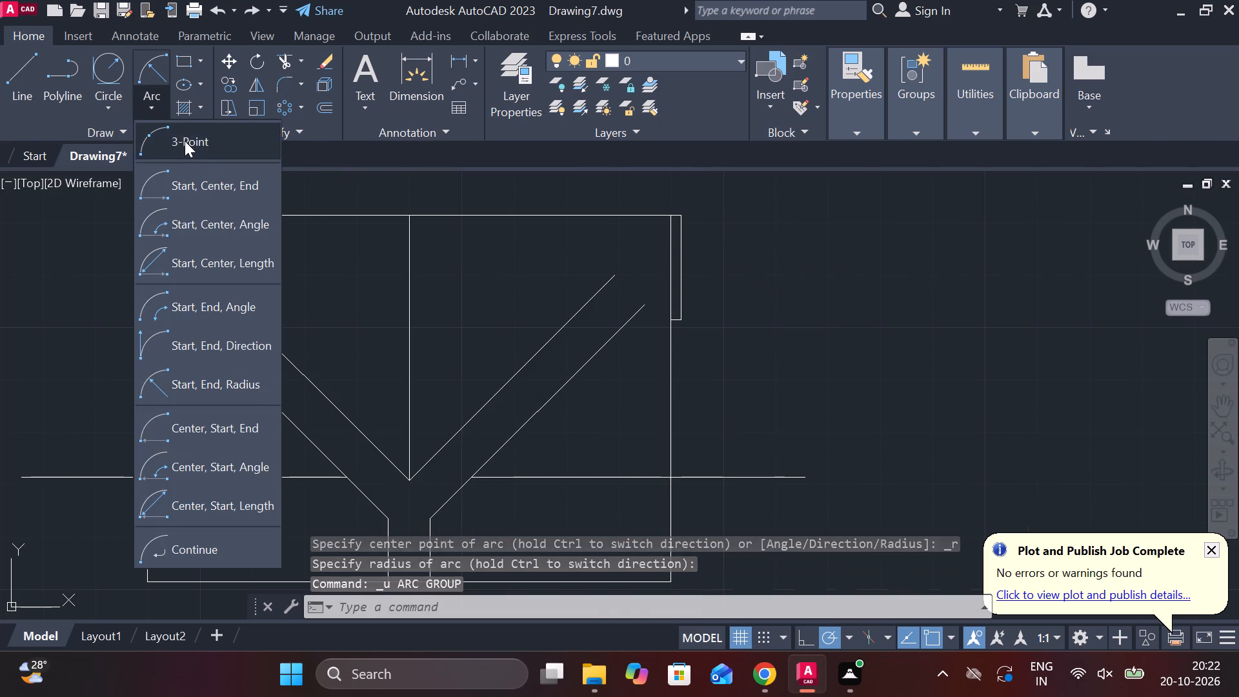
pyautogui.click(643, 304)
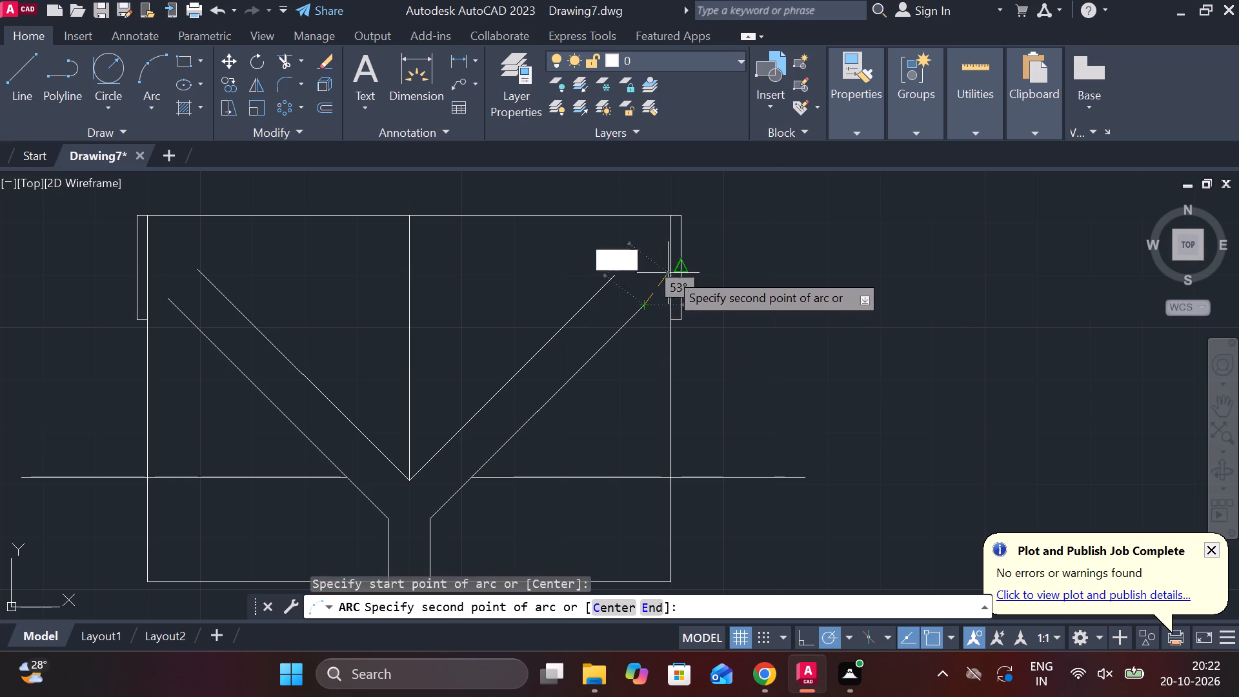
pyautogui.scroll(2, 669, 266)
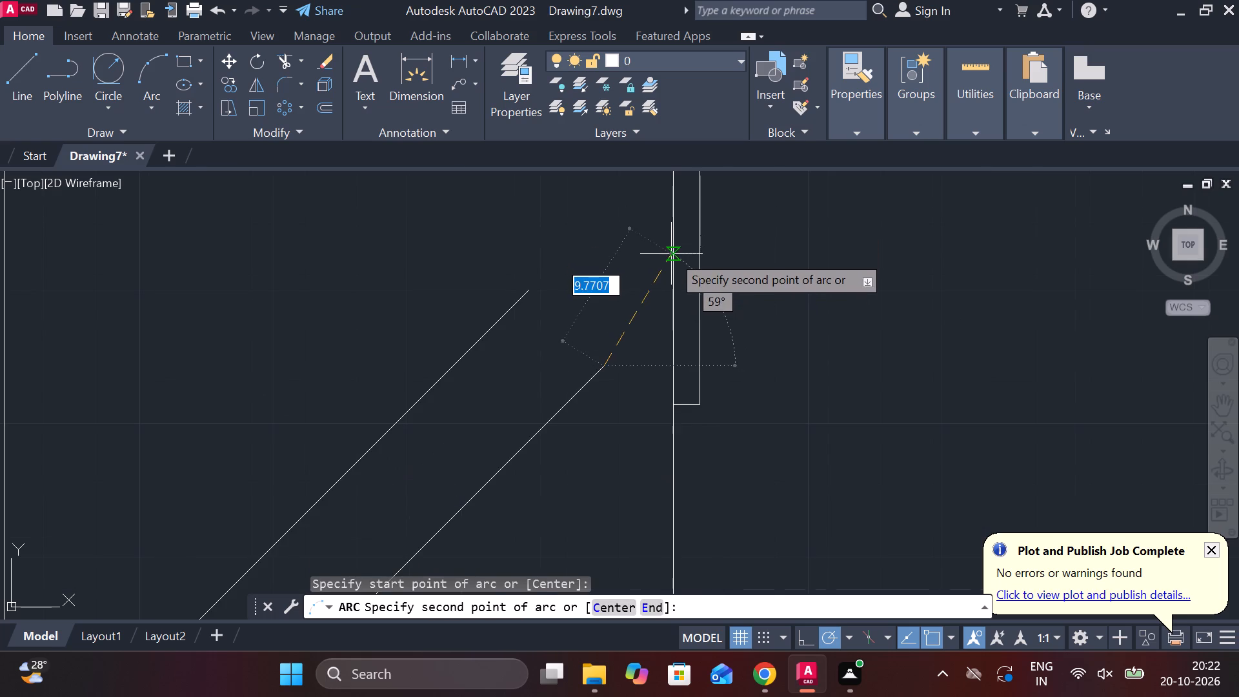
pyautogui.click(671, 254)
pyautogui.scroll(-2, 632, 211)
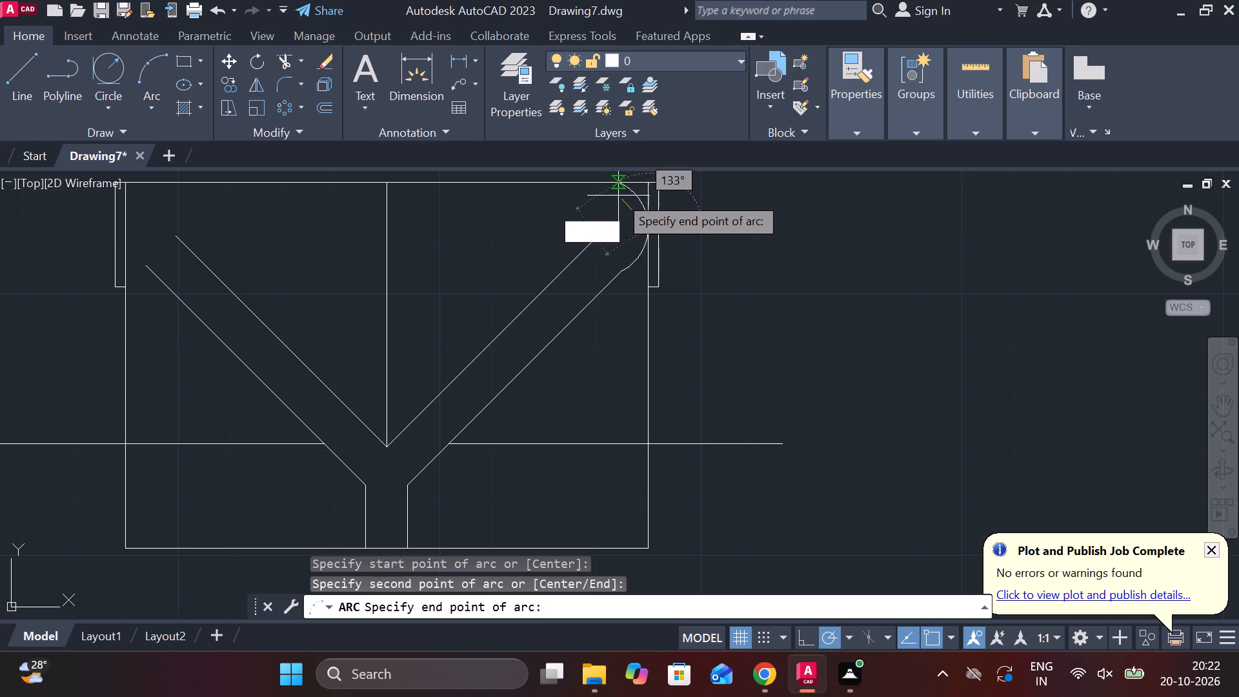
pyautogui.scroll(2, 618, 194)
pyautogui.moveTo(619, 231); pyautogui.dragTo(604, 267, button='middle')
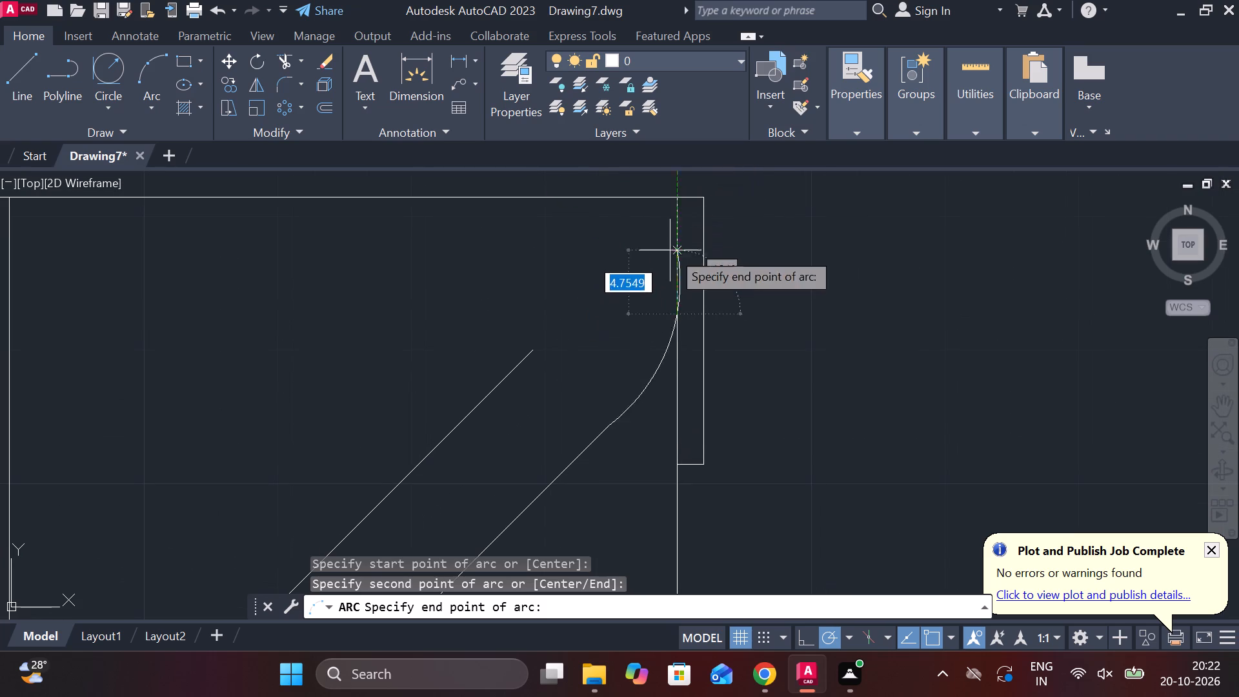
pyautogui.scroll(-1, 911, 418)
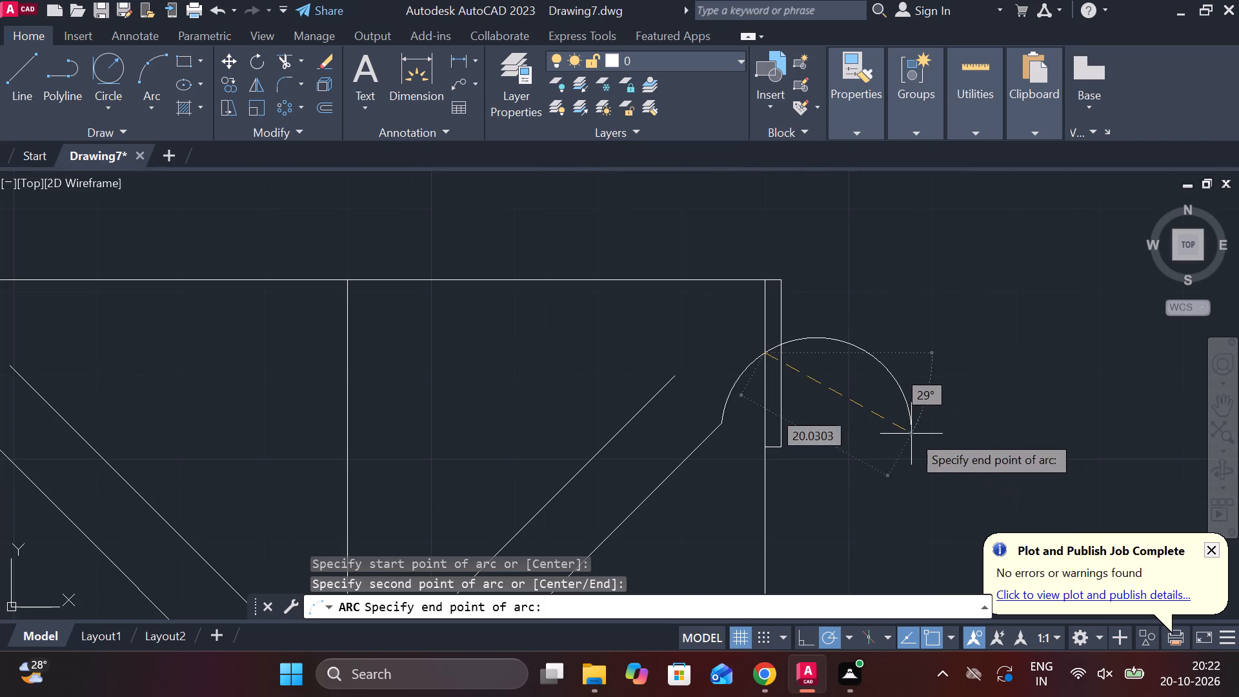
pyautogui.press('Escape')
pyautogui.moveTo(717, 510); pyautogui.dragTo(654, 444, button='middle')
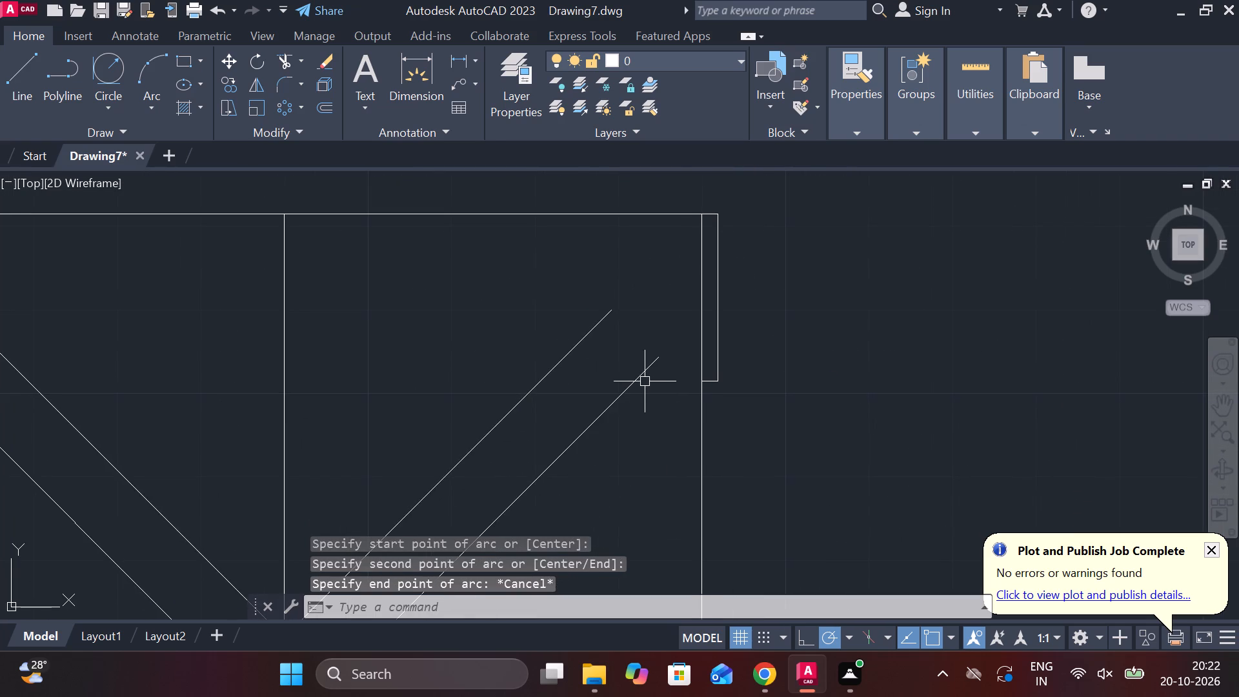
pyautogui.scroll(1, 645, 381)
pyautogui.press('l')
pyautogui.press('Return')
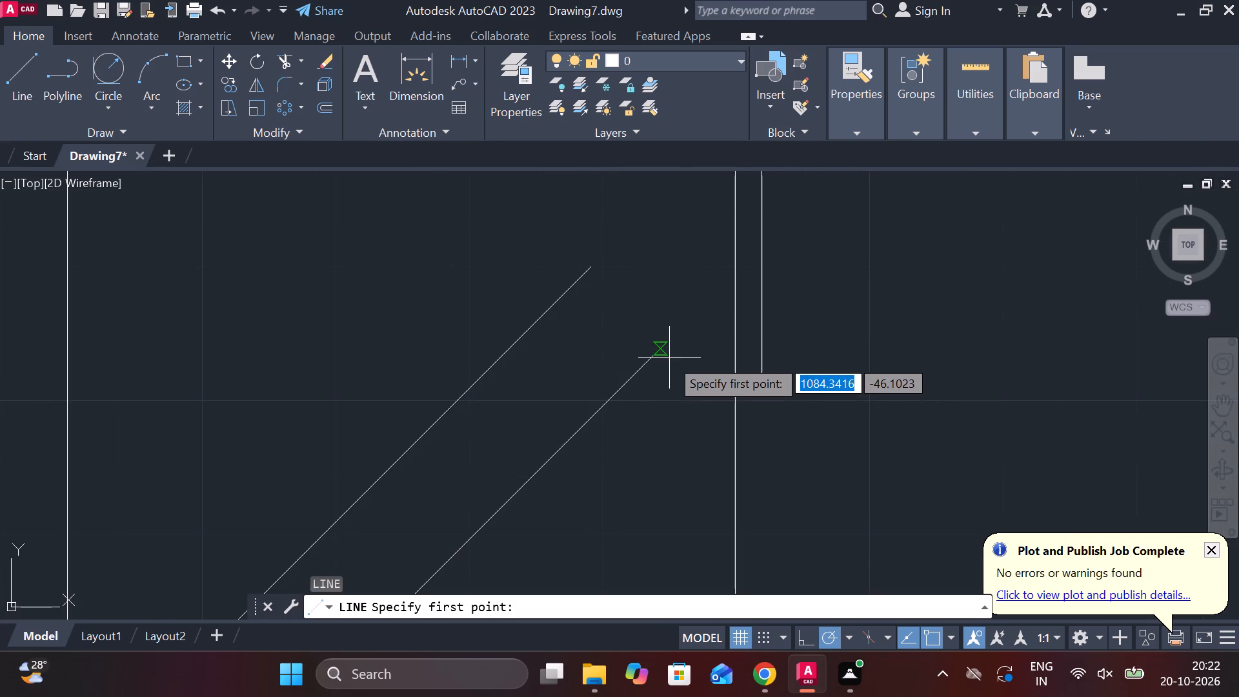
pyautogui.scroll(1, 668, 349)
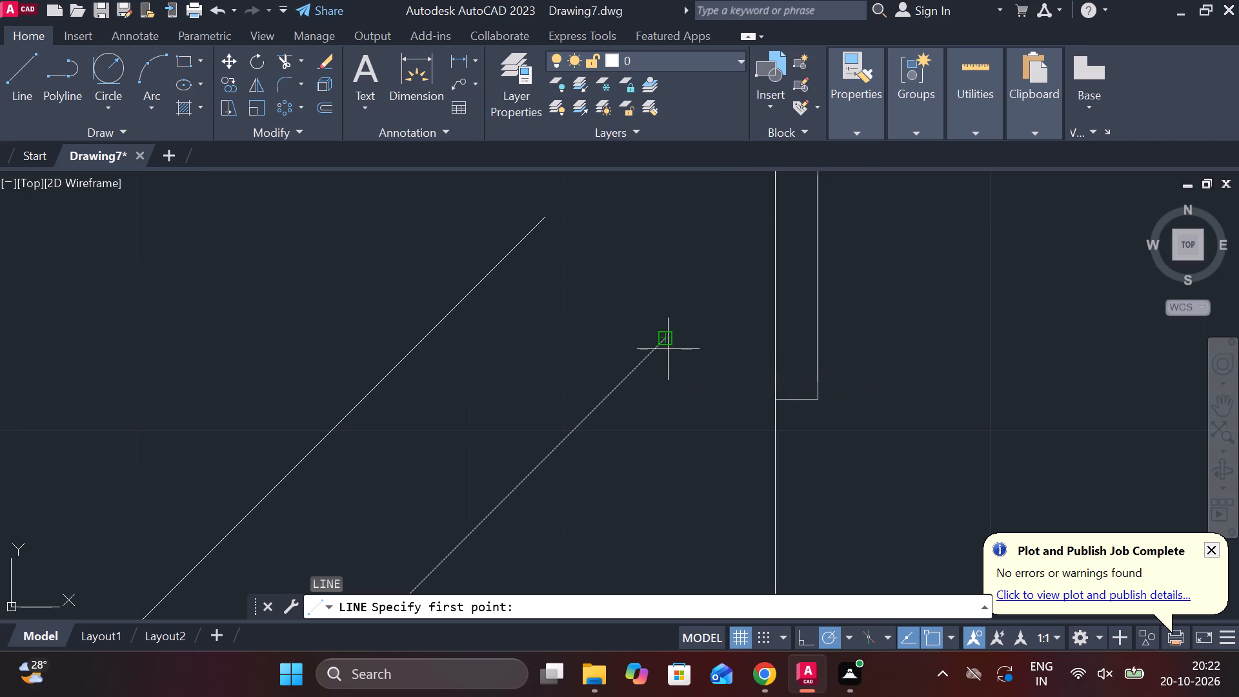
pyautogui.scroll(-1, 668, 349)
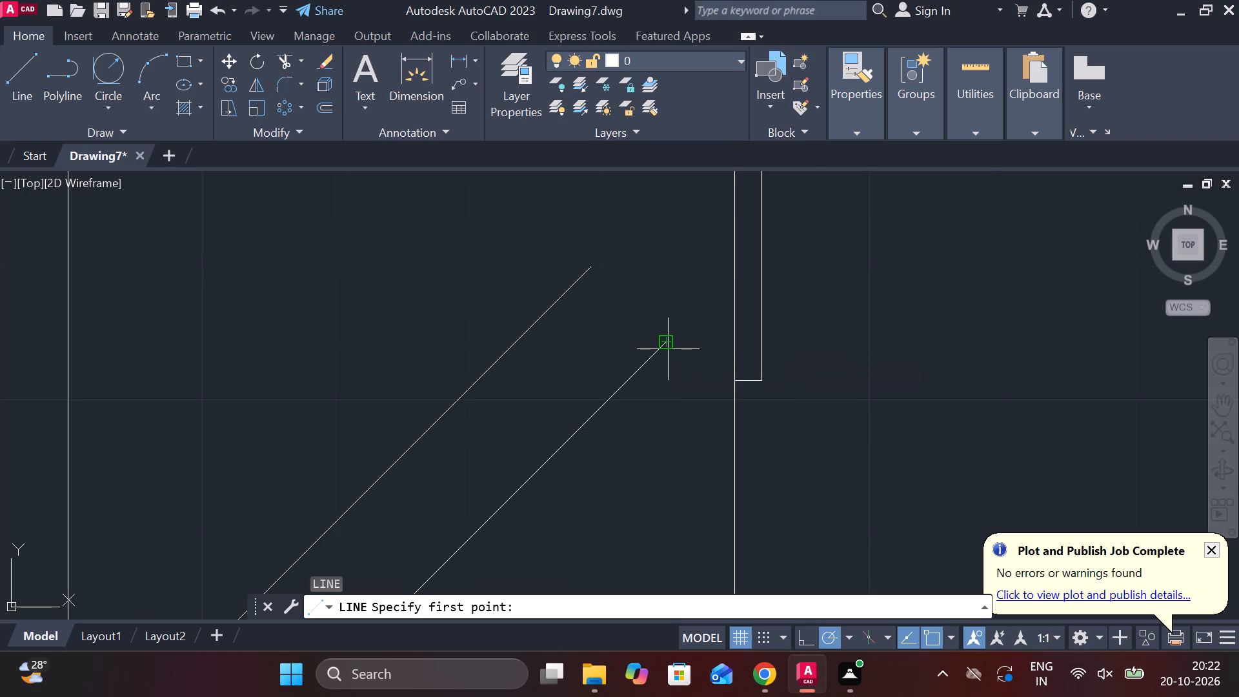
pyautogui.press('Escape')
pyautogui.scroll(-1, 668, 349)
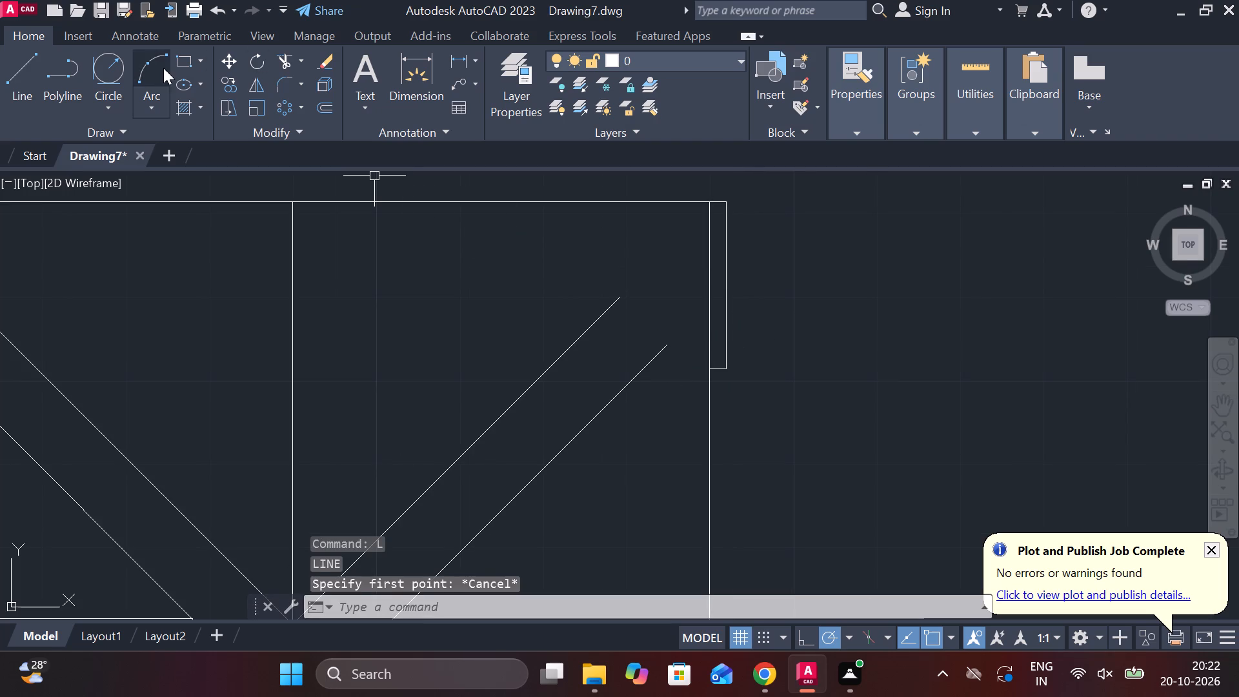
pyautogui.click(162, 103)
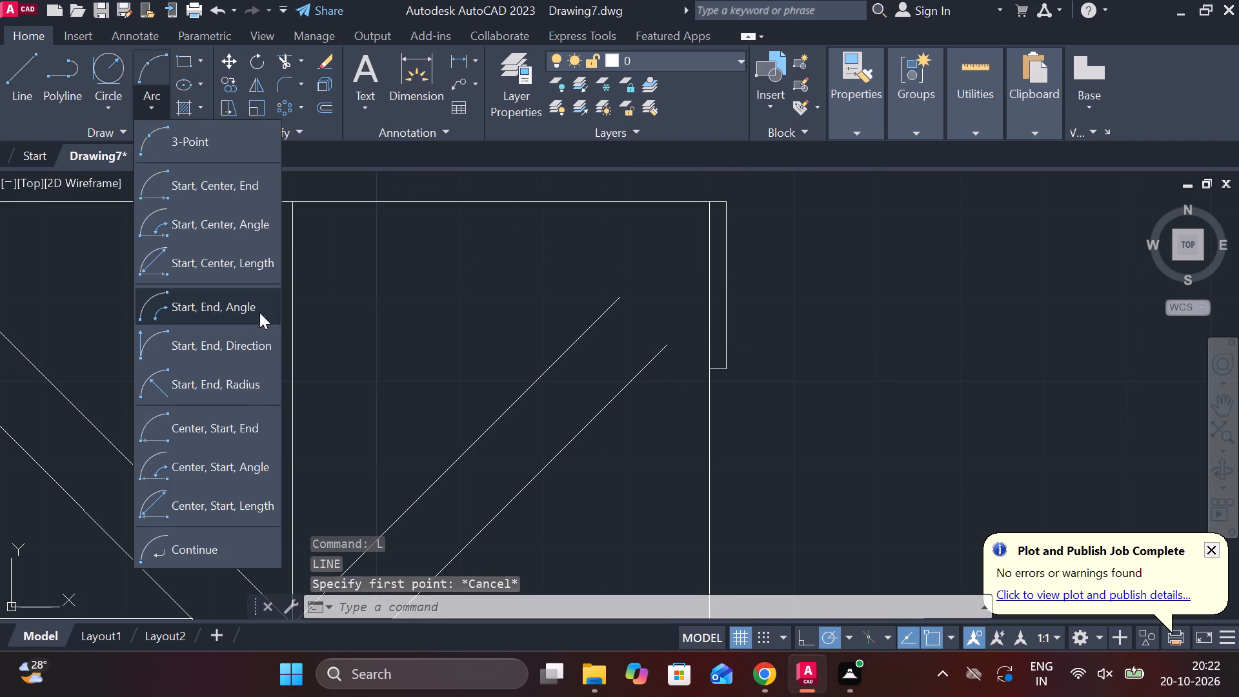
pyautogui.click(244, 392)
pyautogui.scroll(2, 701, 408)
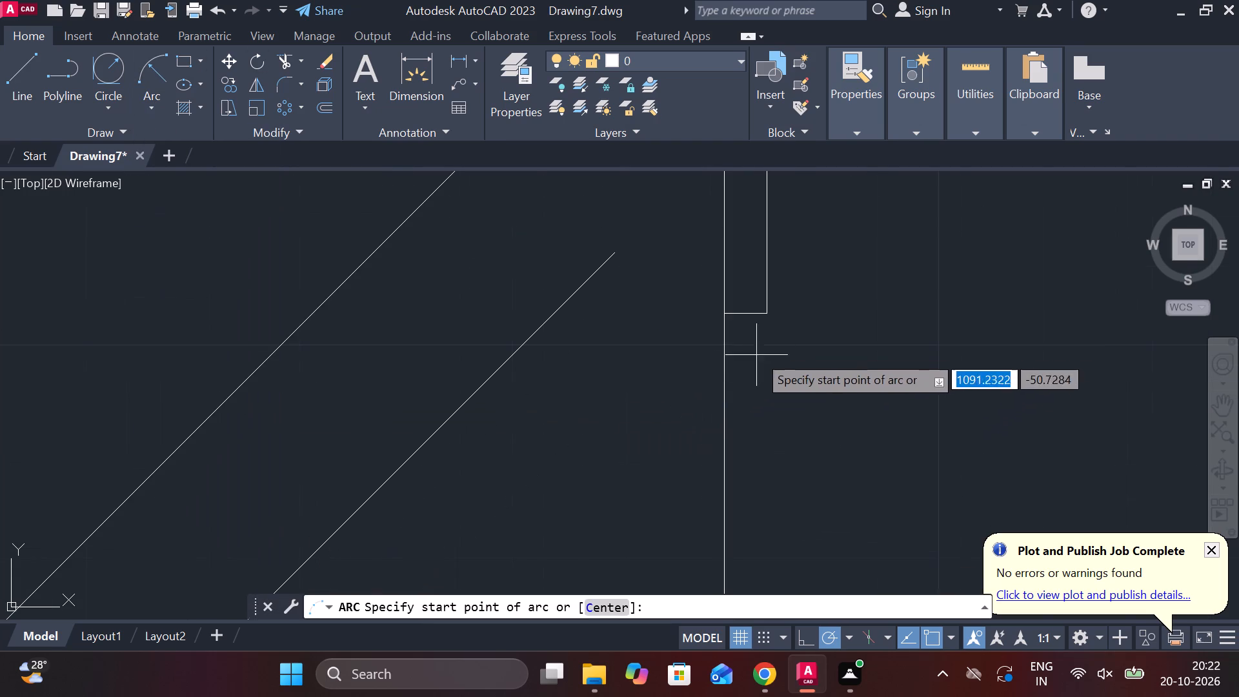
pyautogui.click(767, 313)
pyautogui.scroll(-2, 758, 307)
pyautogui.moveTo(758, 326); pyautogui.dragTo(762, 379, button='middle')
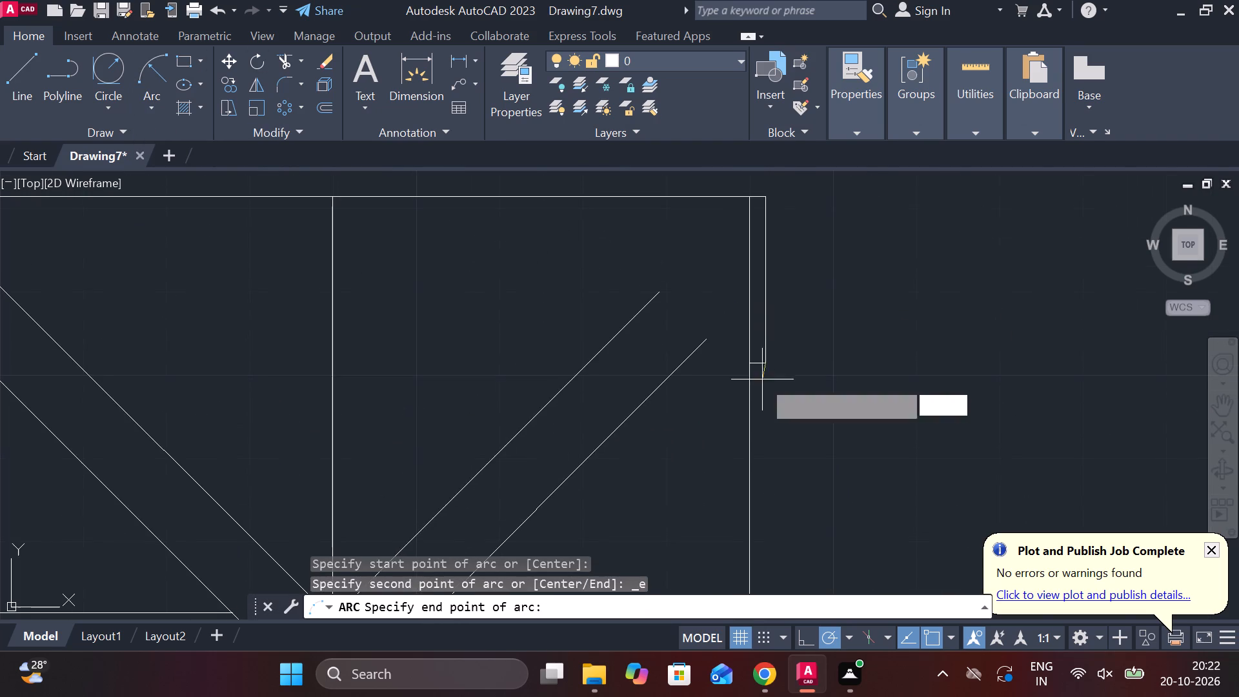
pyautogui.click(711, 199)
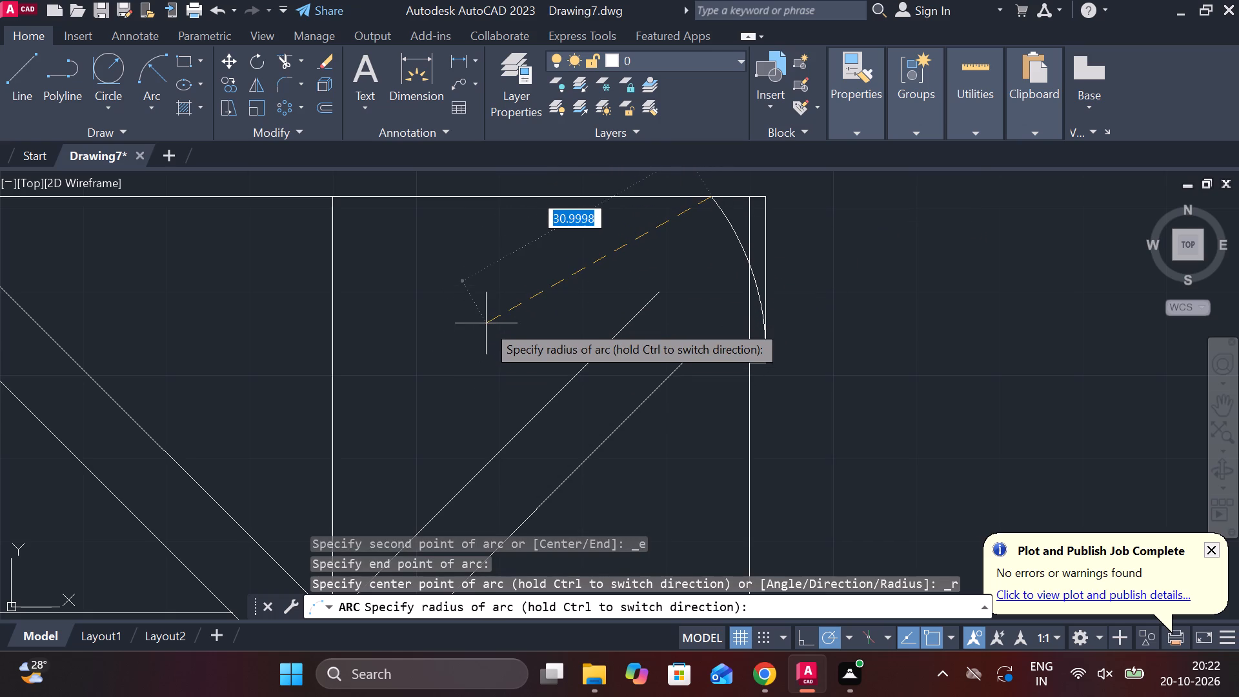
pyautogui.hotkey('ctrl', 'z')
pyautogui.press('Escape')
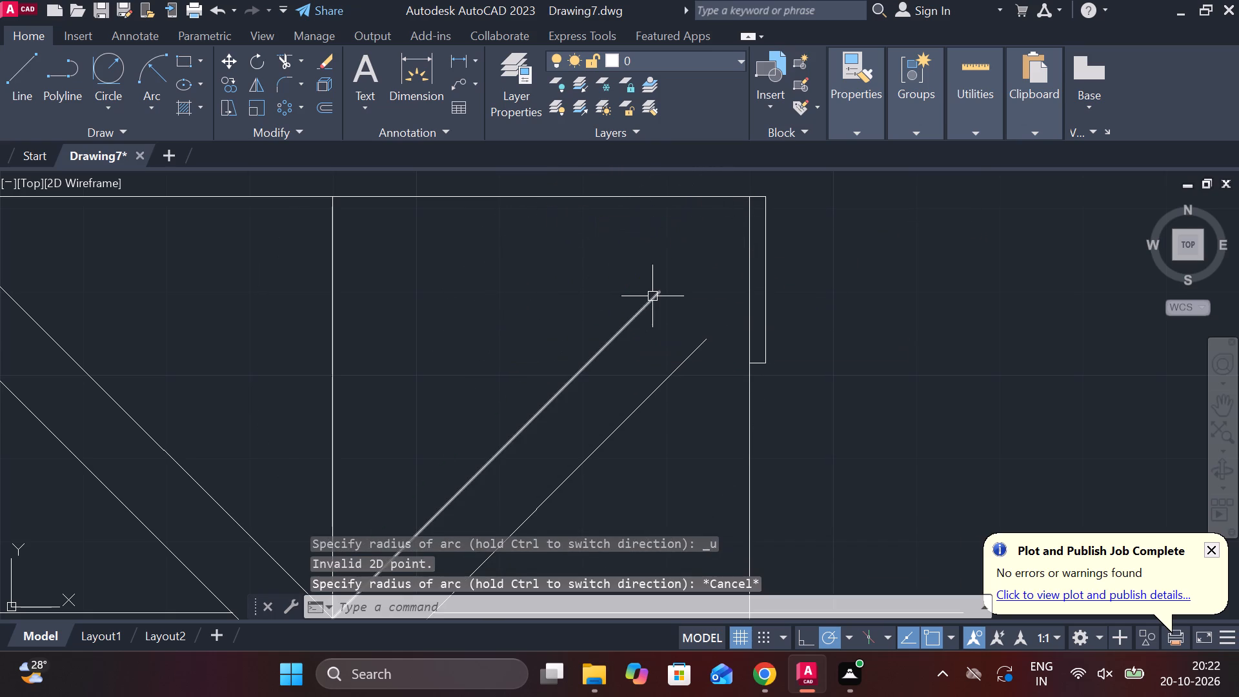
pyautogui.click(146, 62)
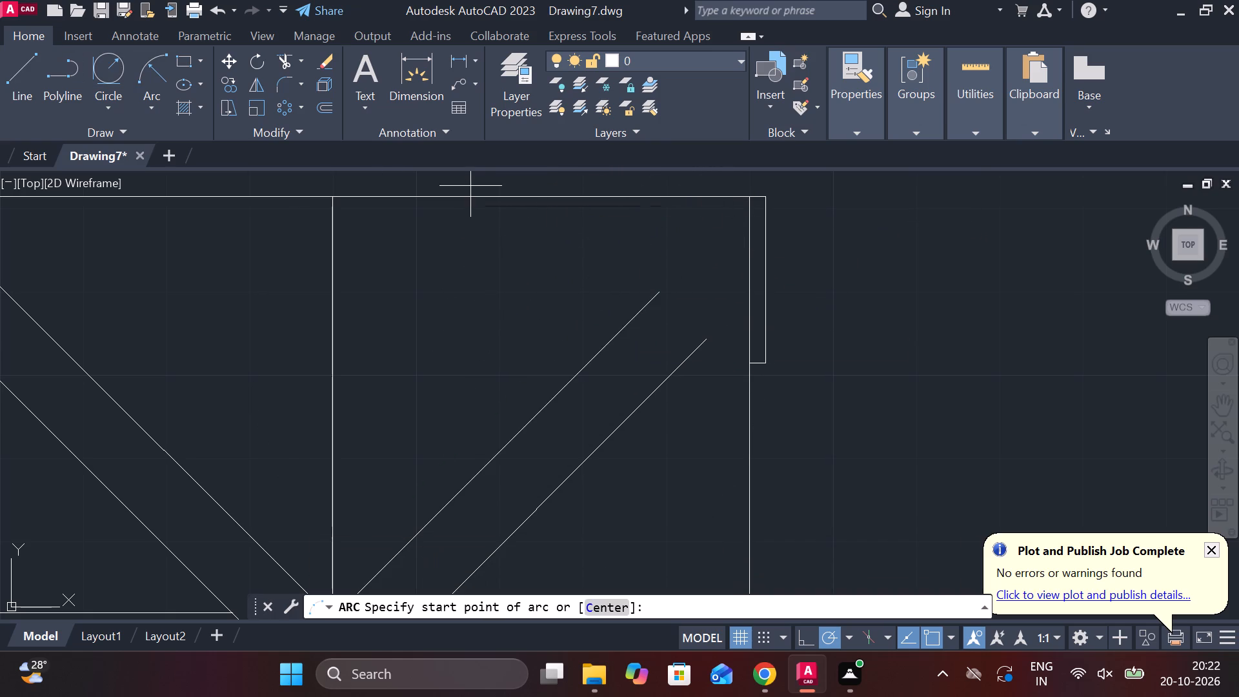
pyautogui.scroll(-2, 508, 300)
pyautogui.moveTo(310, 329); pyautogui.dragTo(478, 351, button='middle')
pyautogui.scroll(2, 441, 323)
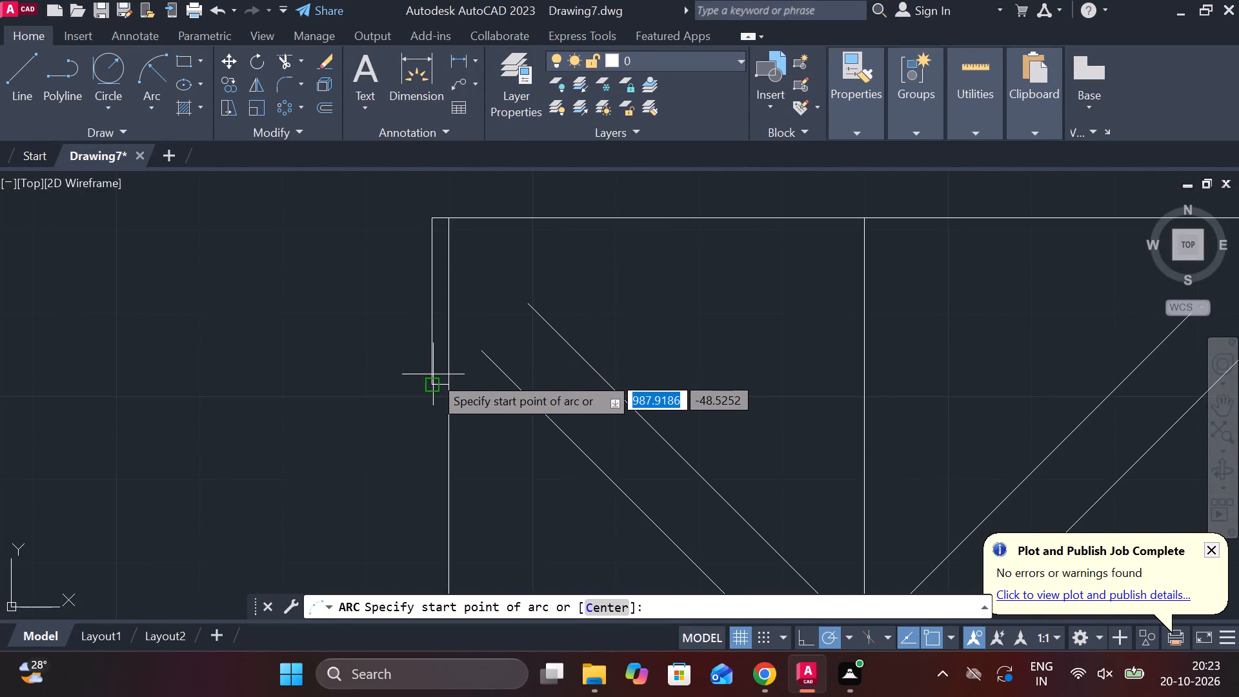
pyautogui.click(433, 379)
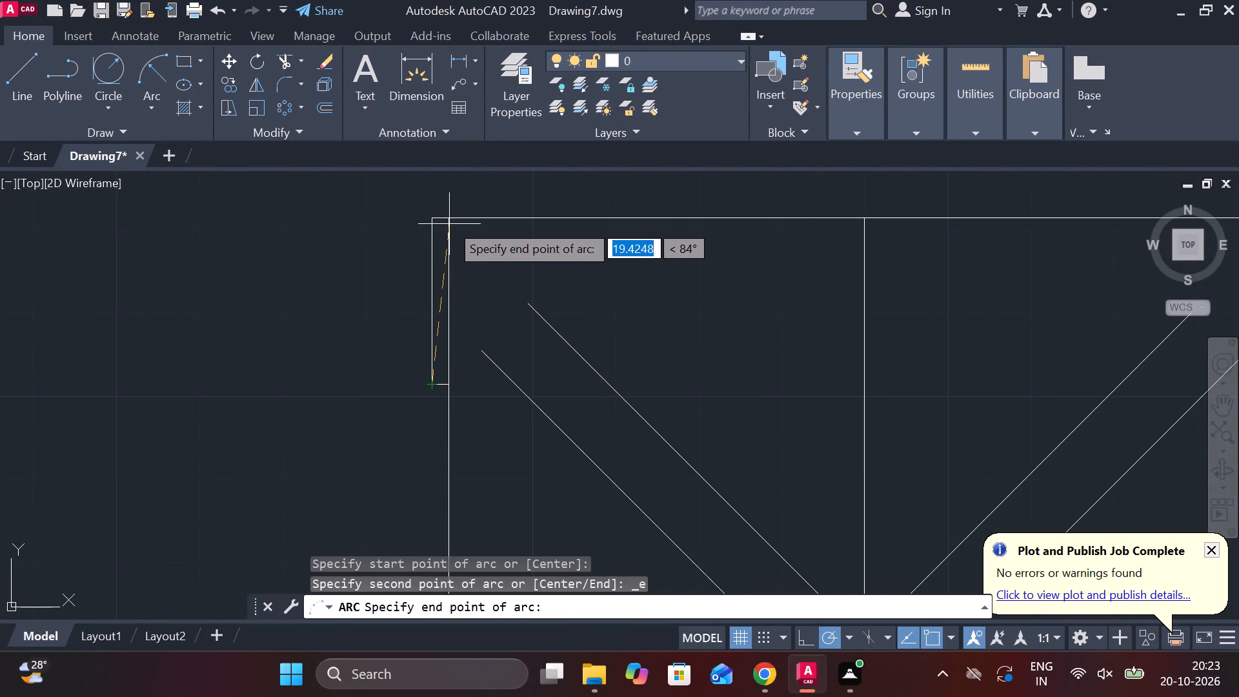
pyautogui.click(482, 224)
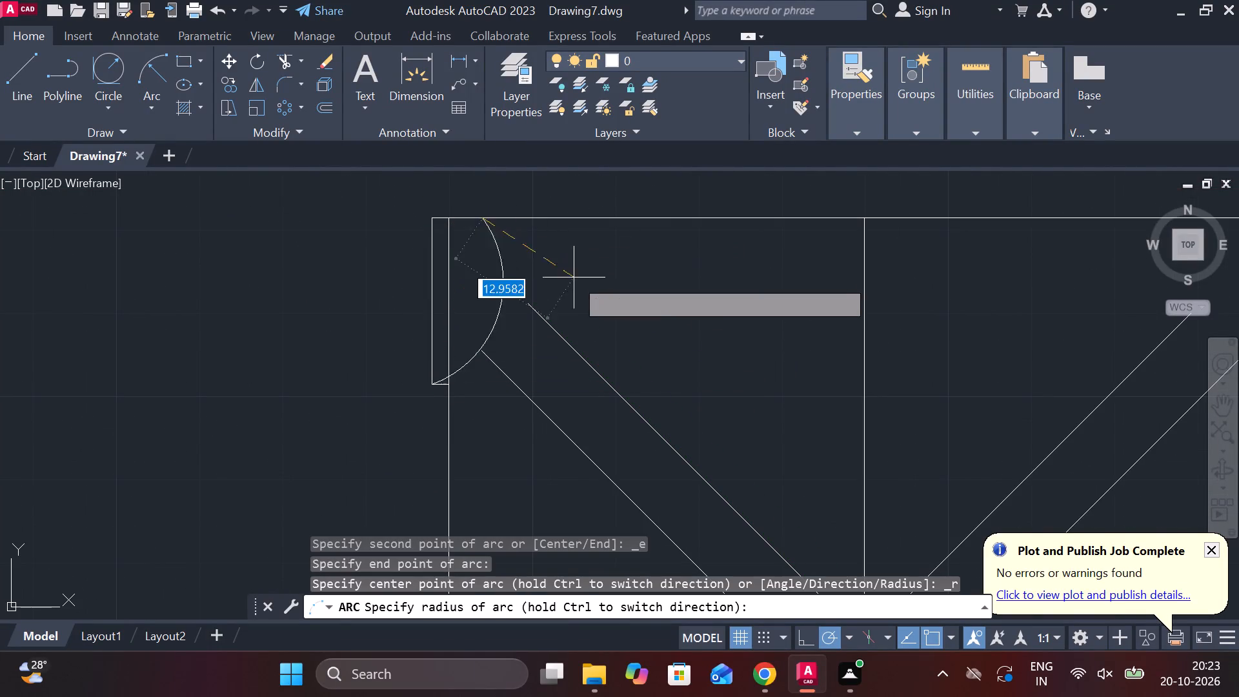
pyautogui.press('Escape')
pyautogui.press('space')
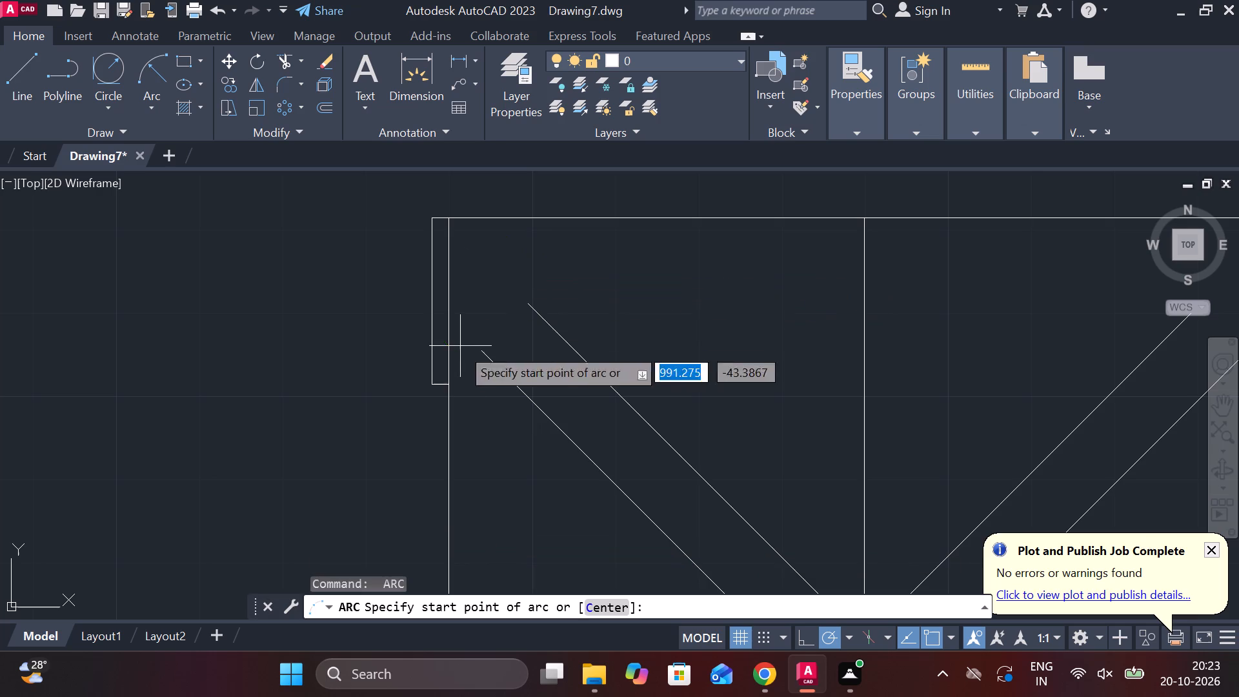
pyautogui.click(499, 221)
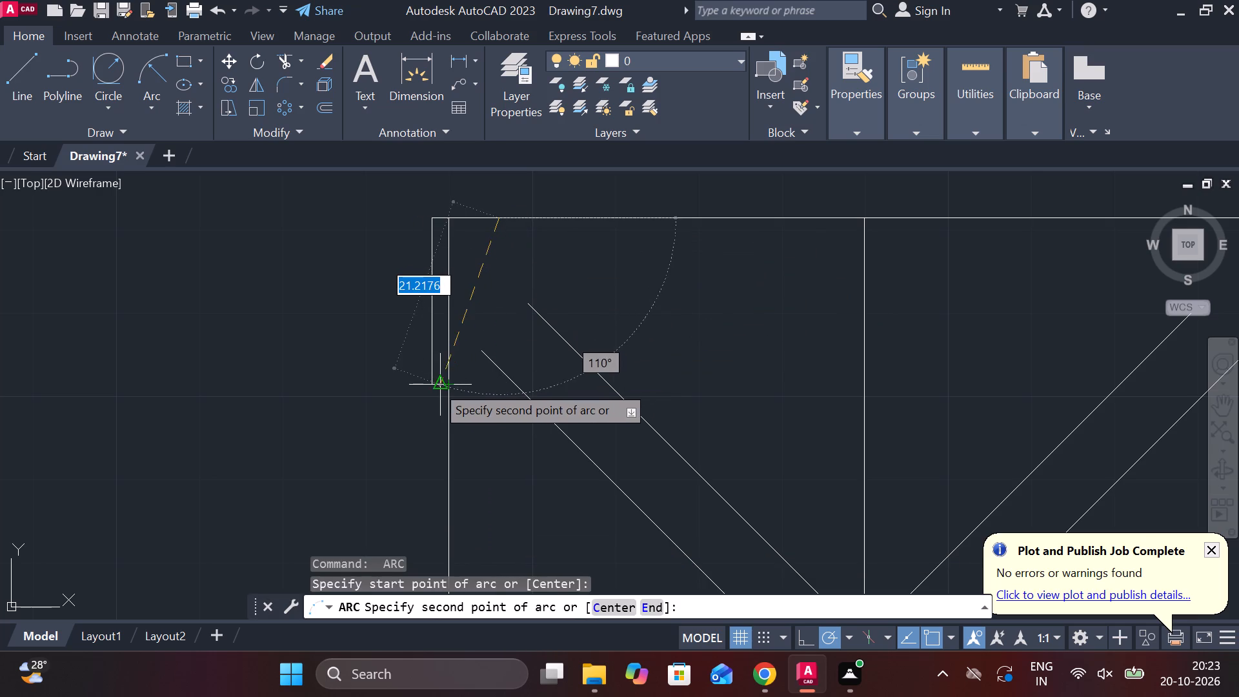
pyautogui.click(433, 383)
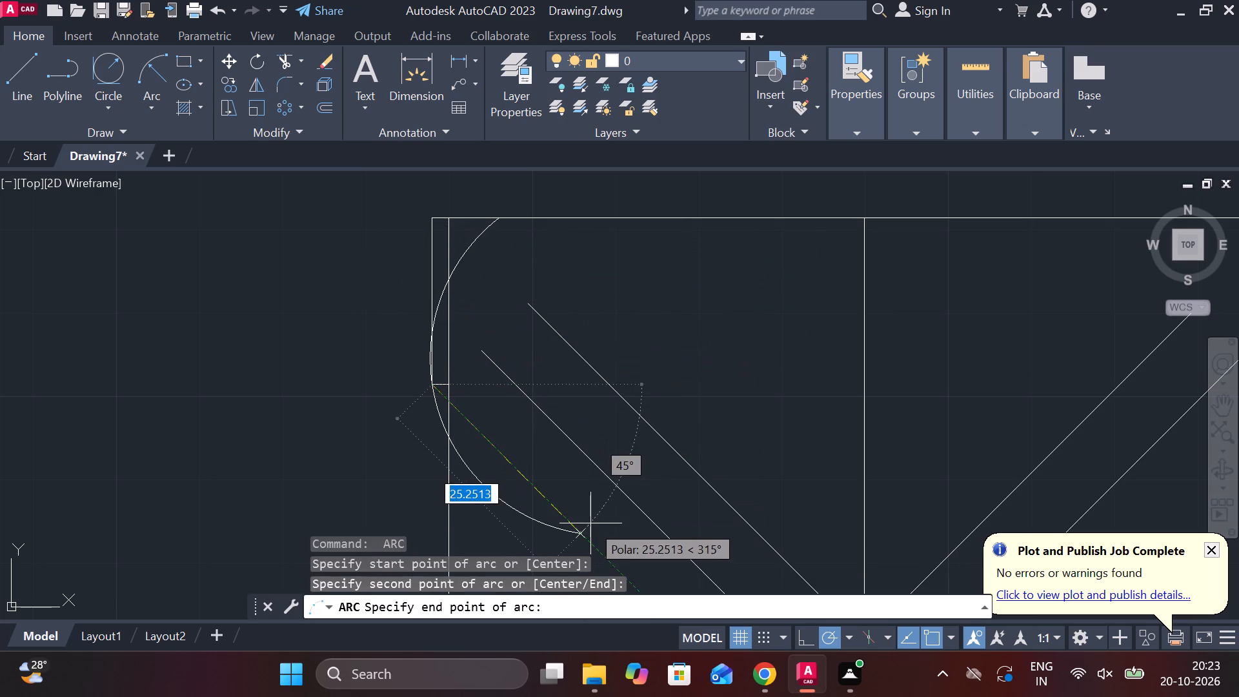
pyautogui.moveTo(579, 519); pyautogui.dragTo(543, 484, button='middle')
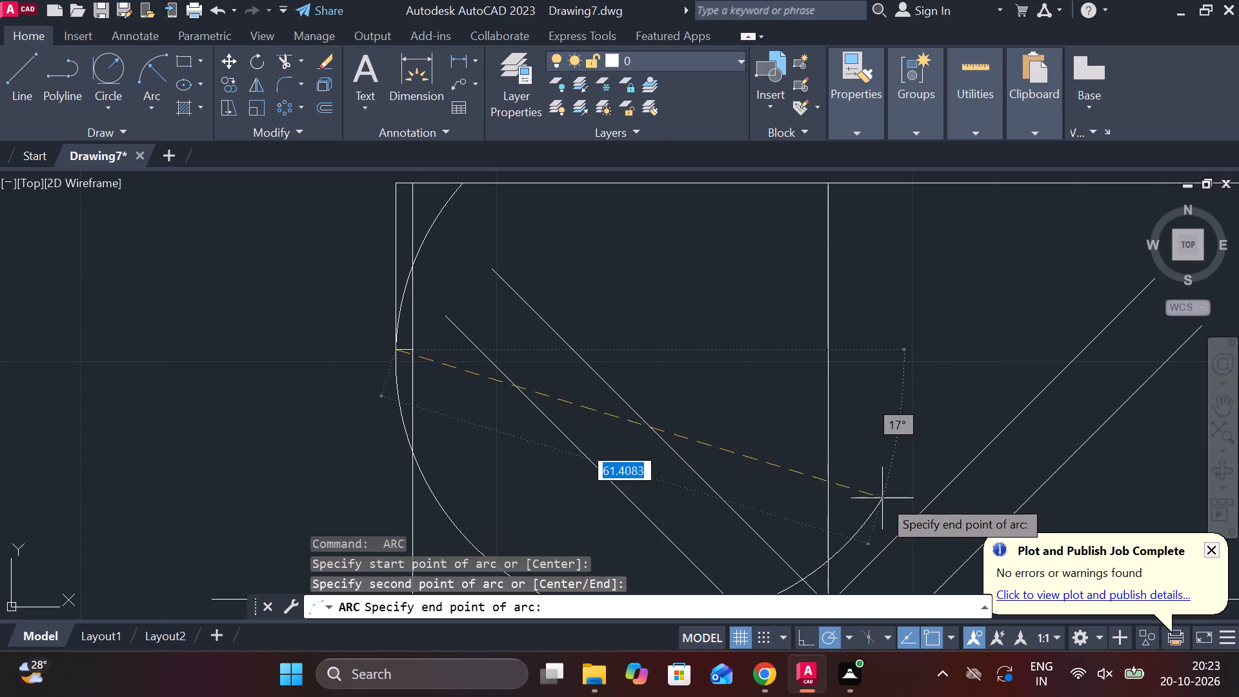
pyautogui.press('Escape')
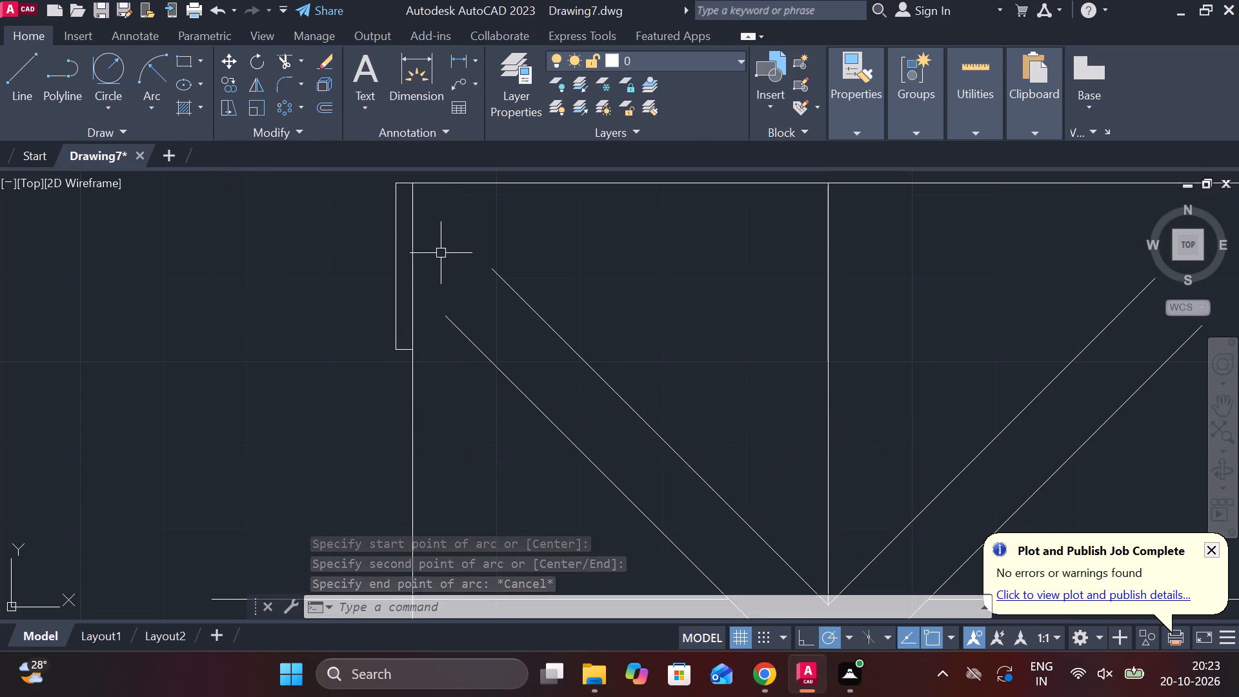
# Fillet the tip of the inner V between its two sloping lines with a radius of 5.
pyautogui.scroll(-3, 529, 354)
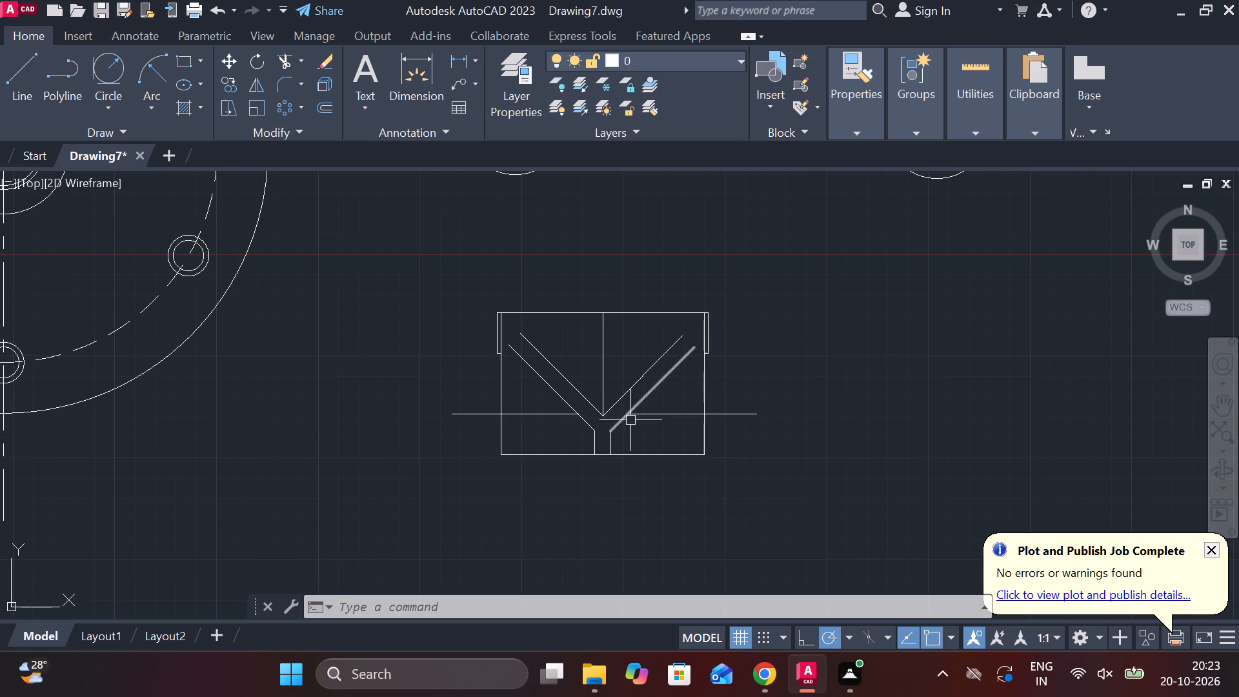
pyautogui.scroll(1, 640, 399)
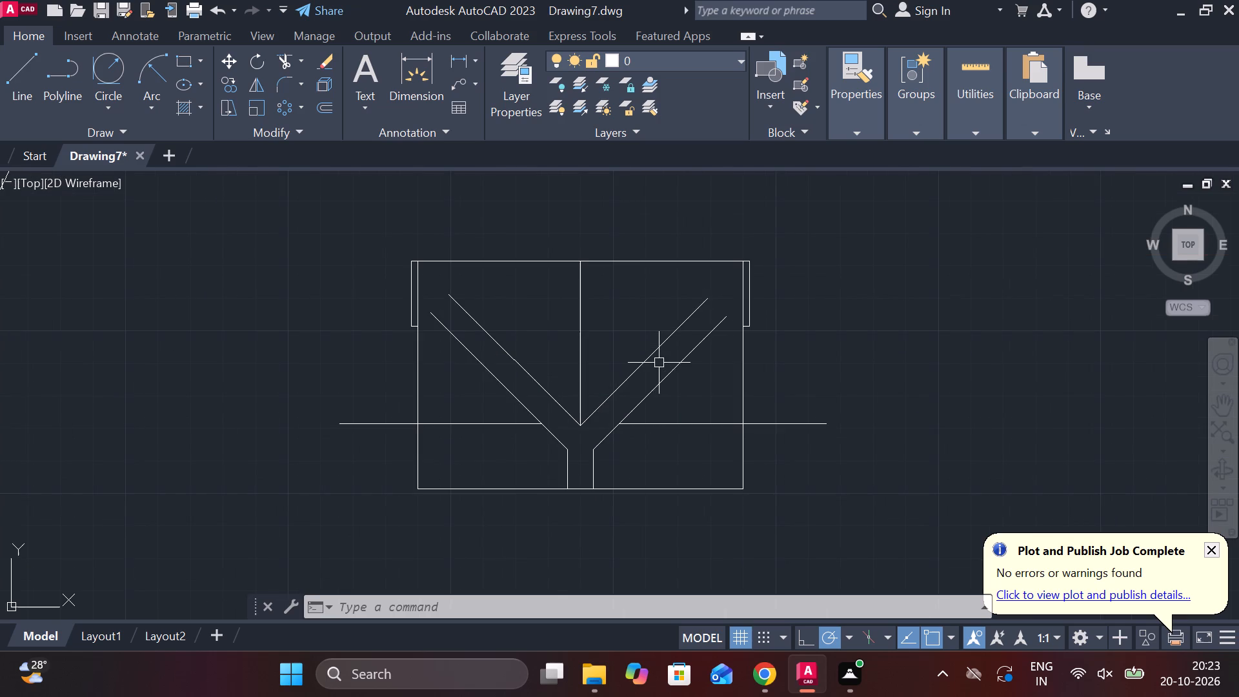
pyautogui.press('Escape')
pyautogui.write('F R')
pyautogui.press('space')
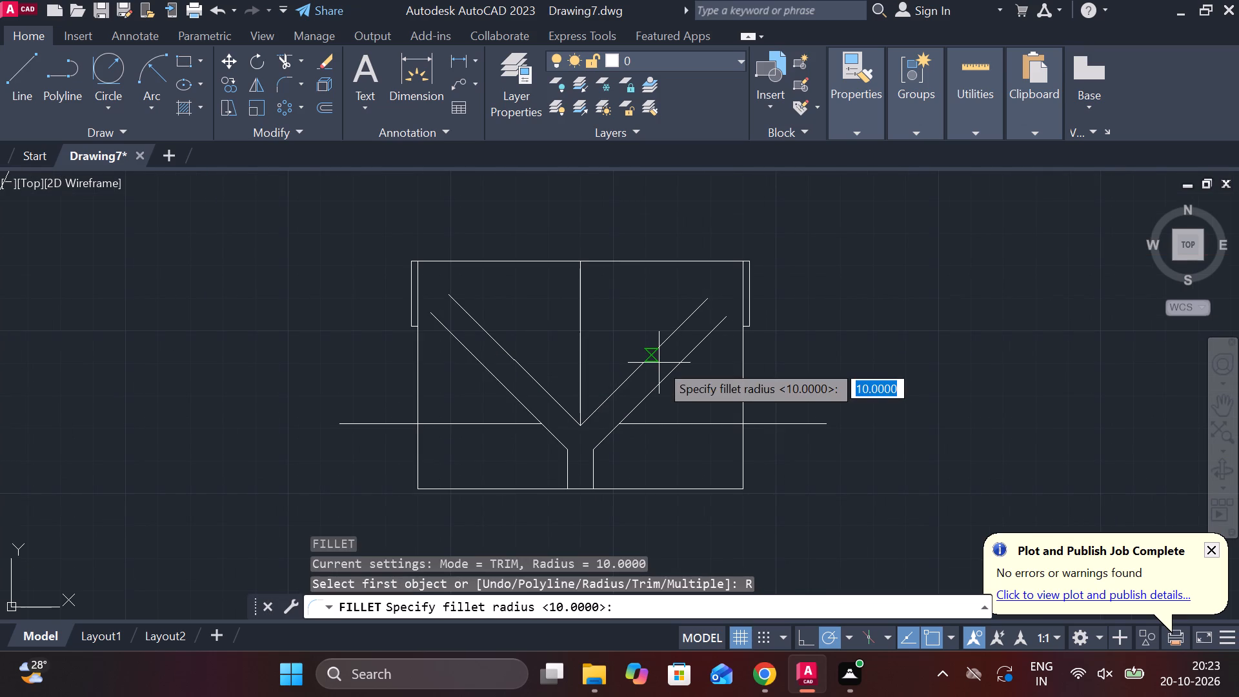
pyautogui.write('5')
pyautogui.press('space')
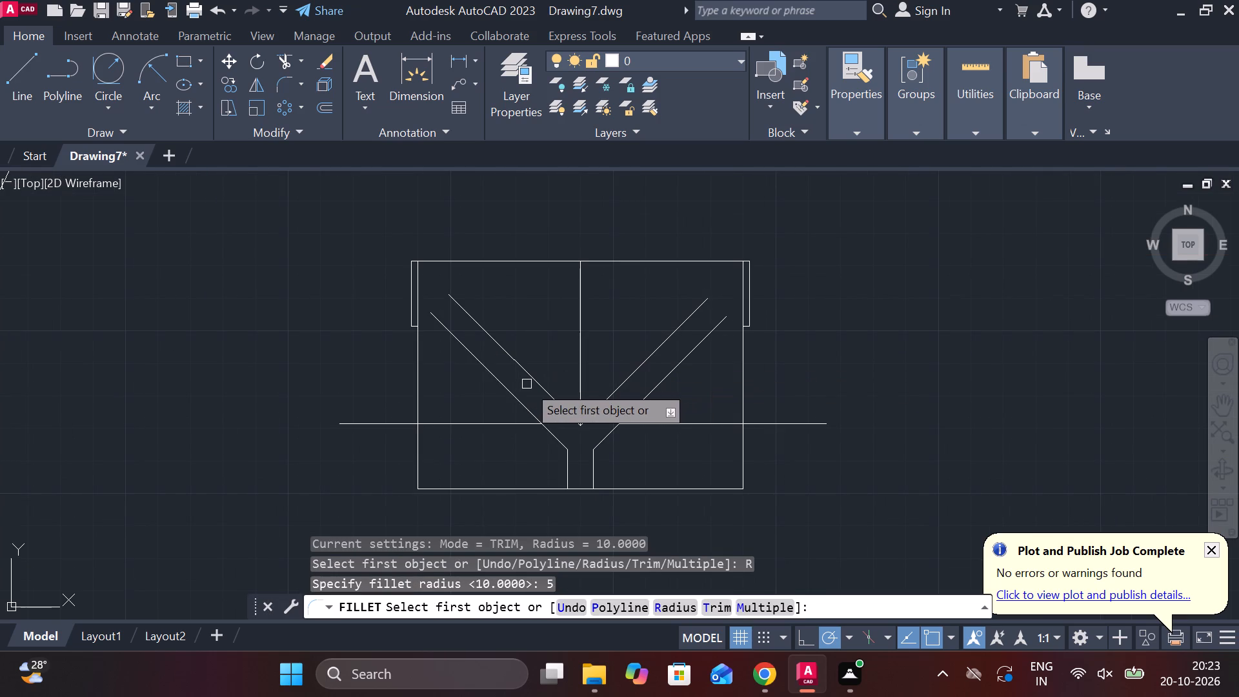
pyautogui.click(547, 391)
pyautogui.click(603, 407)
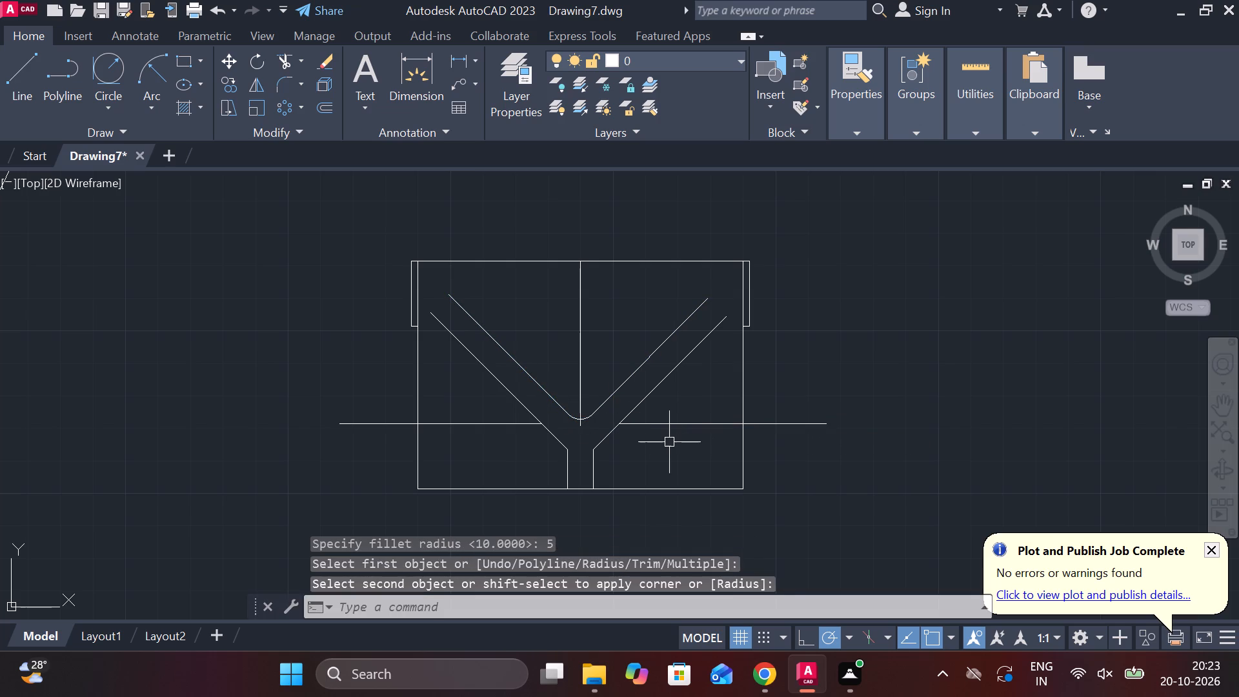
# Extend the upper ends of all four sloping channel lines to the body's left and right side lines.
pyautogui.scroll(1, 603, 460)
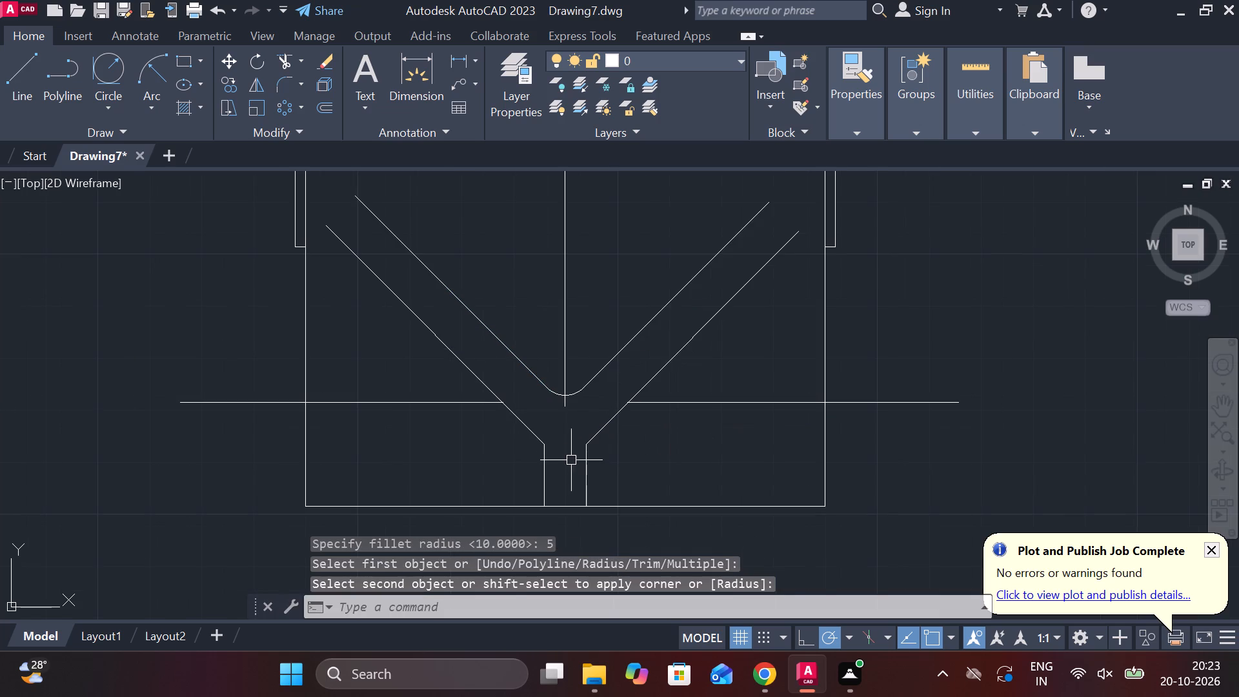
pyautogui.moveTo(442, 309); pyautogui.dragTo(514, 405, button='middle')
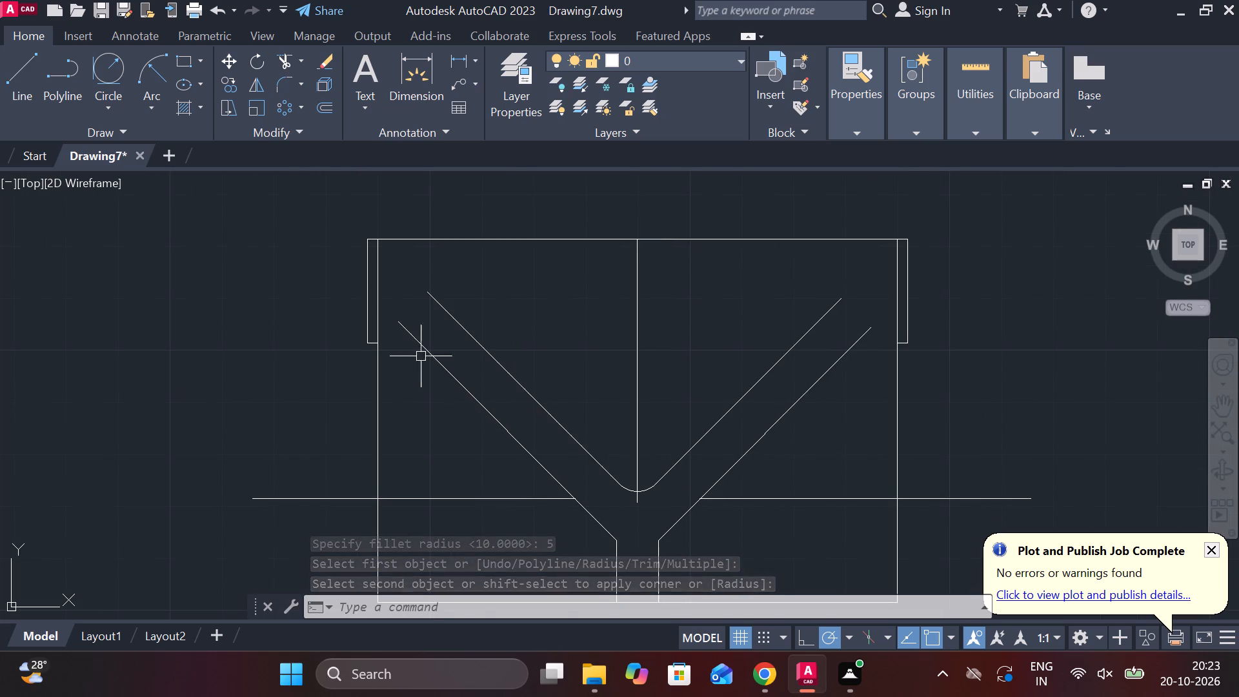
pyautogui.click(417, 351)
pyautogui.press('Escape')
pyautogui.press('Escape')
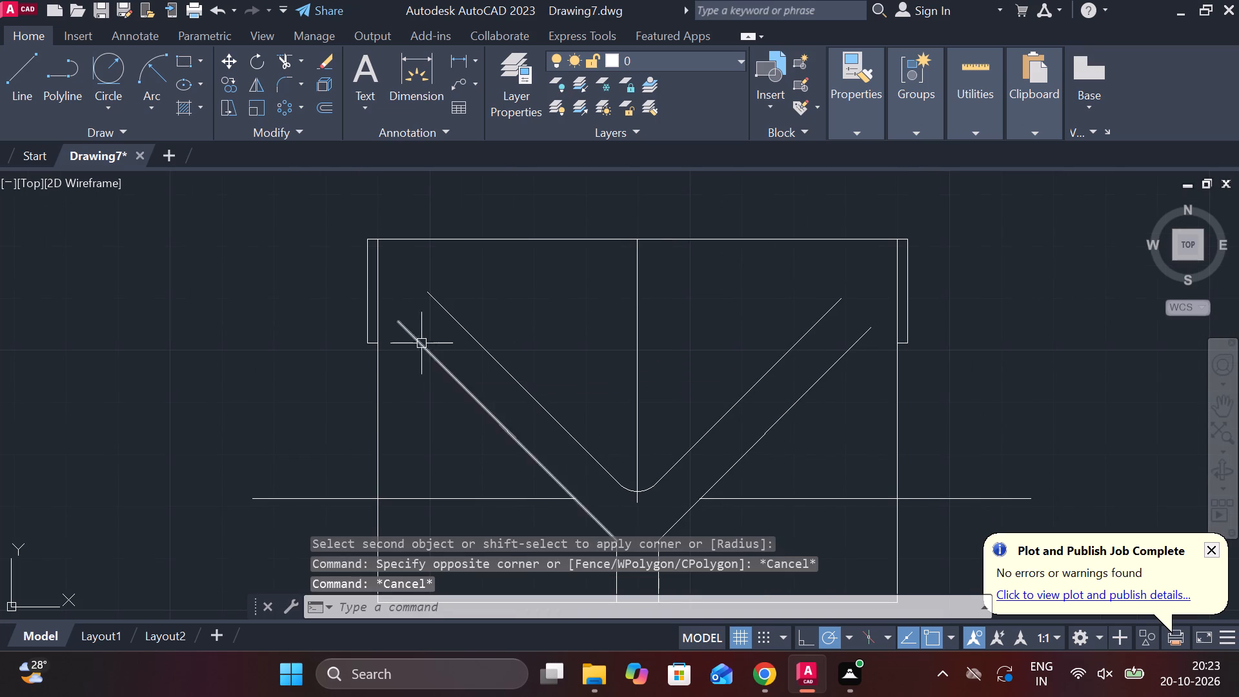
pyautogui.write('EX')
pyautogui.press('space')
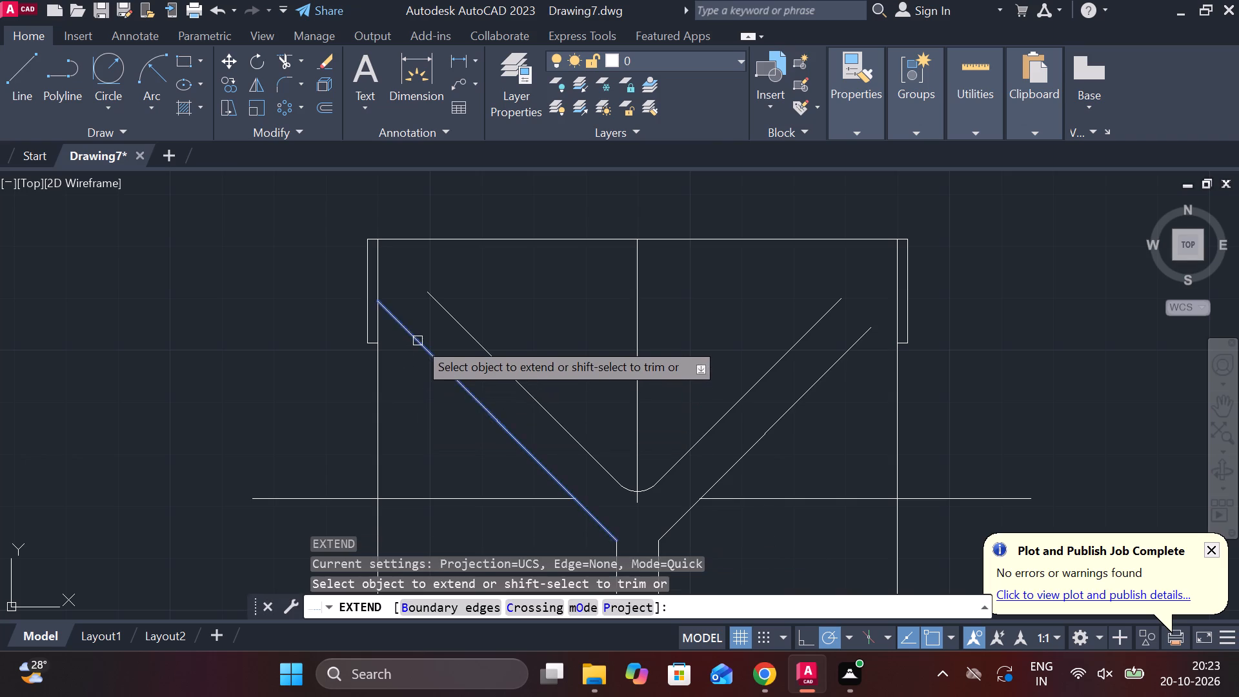
pyautogui.click(418, 341)
pyautogui.click(449, 318)
pyautogui.click(829, 314)
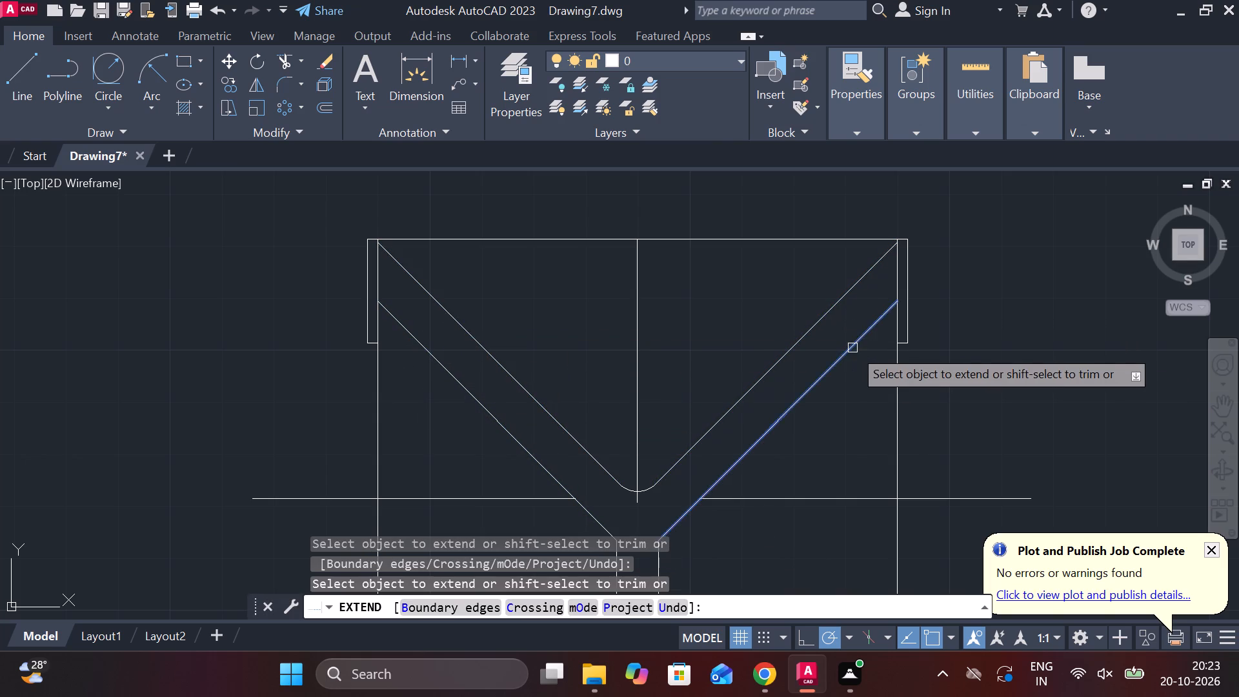
pyautogui.click(852, 348)
pyautogui.press('Escape')
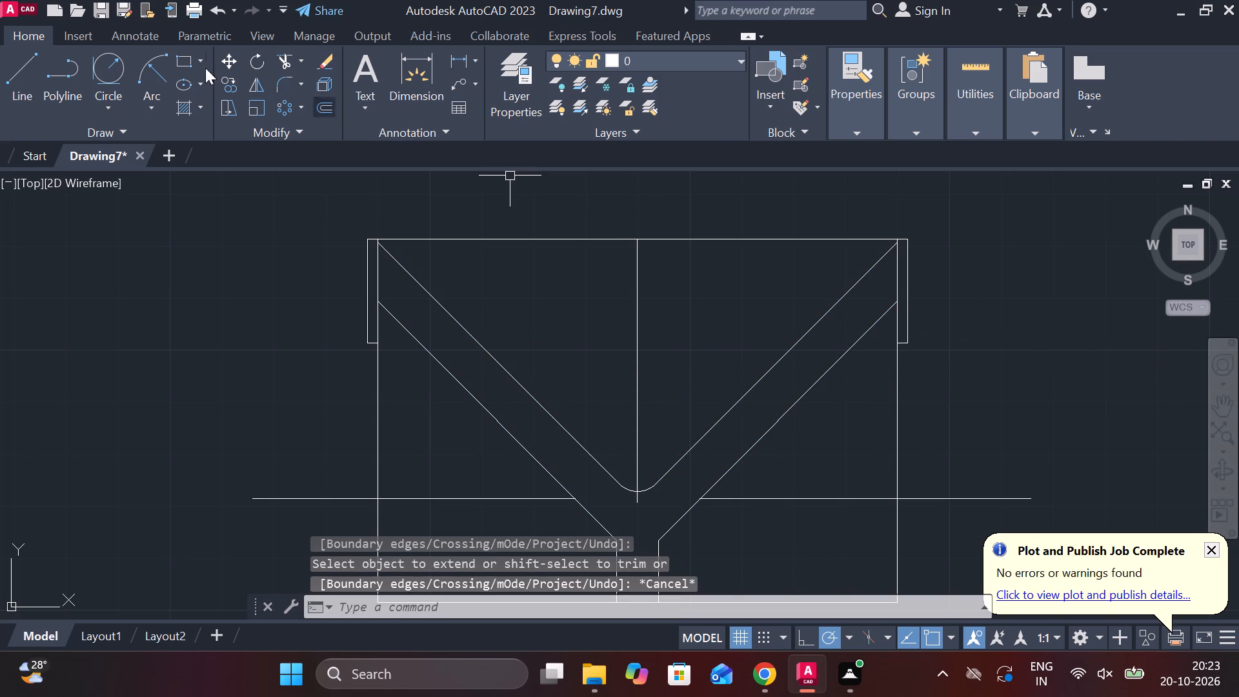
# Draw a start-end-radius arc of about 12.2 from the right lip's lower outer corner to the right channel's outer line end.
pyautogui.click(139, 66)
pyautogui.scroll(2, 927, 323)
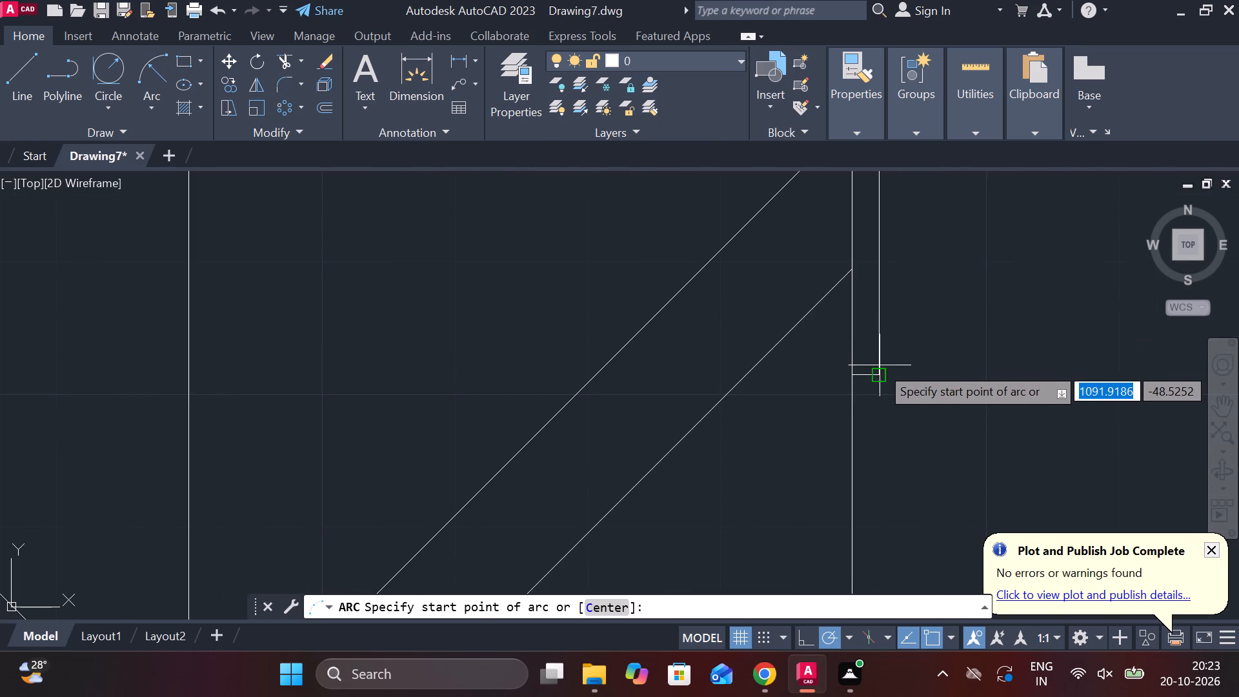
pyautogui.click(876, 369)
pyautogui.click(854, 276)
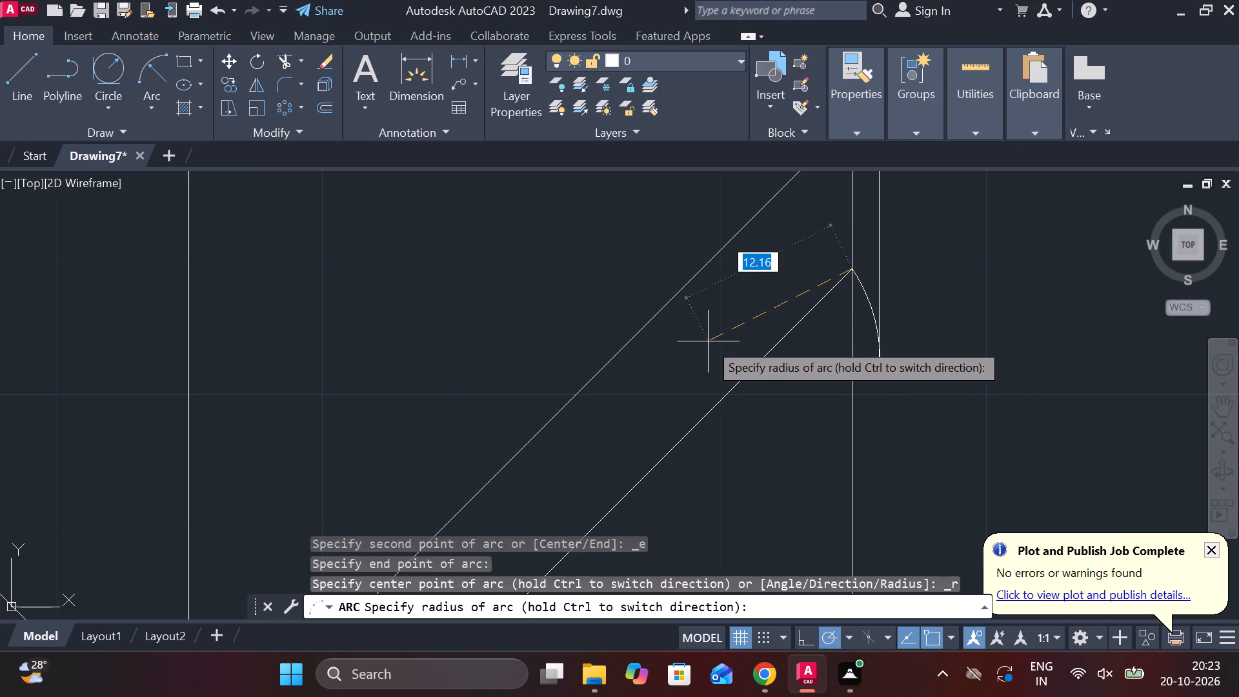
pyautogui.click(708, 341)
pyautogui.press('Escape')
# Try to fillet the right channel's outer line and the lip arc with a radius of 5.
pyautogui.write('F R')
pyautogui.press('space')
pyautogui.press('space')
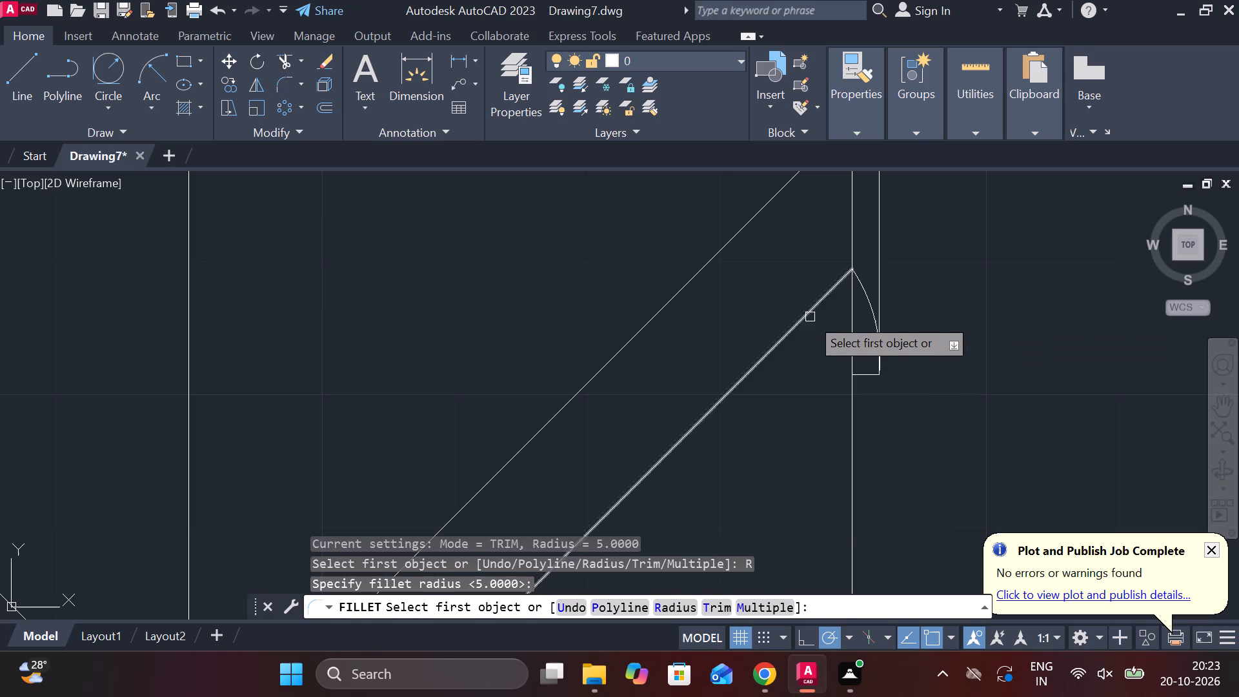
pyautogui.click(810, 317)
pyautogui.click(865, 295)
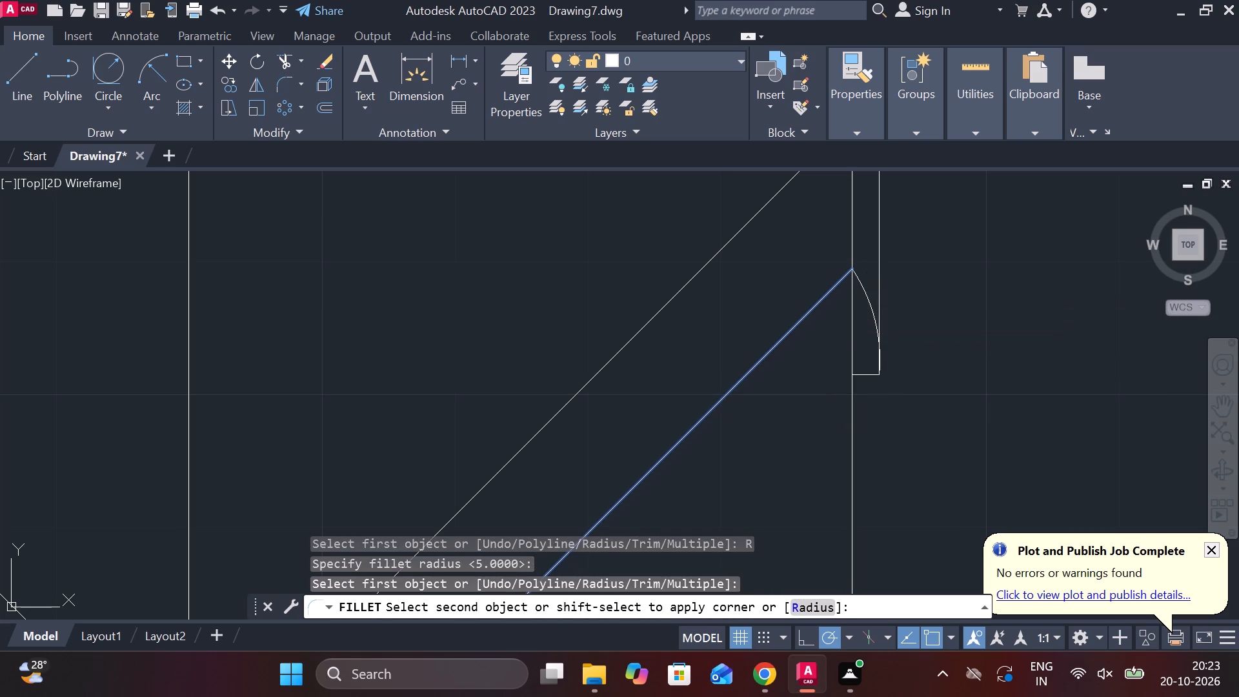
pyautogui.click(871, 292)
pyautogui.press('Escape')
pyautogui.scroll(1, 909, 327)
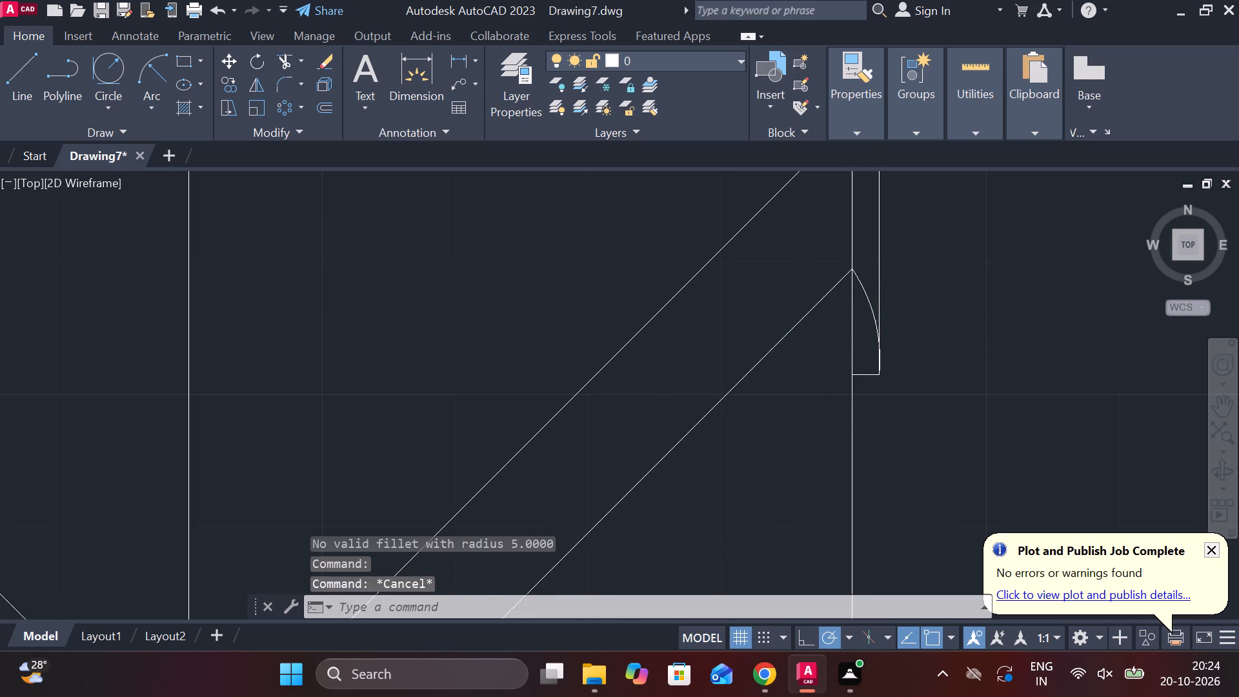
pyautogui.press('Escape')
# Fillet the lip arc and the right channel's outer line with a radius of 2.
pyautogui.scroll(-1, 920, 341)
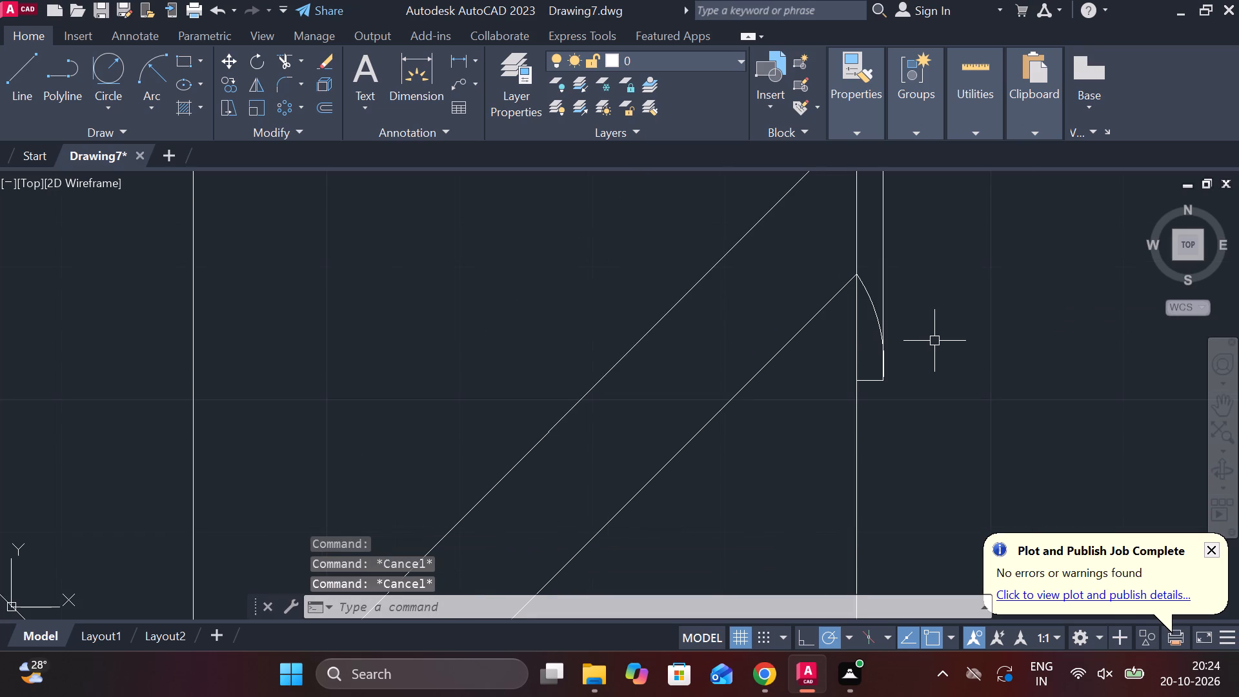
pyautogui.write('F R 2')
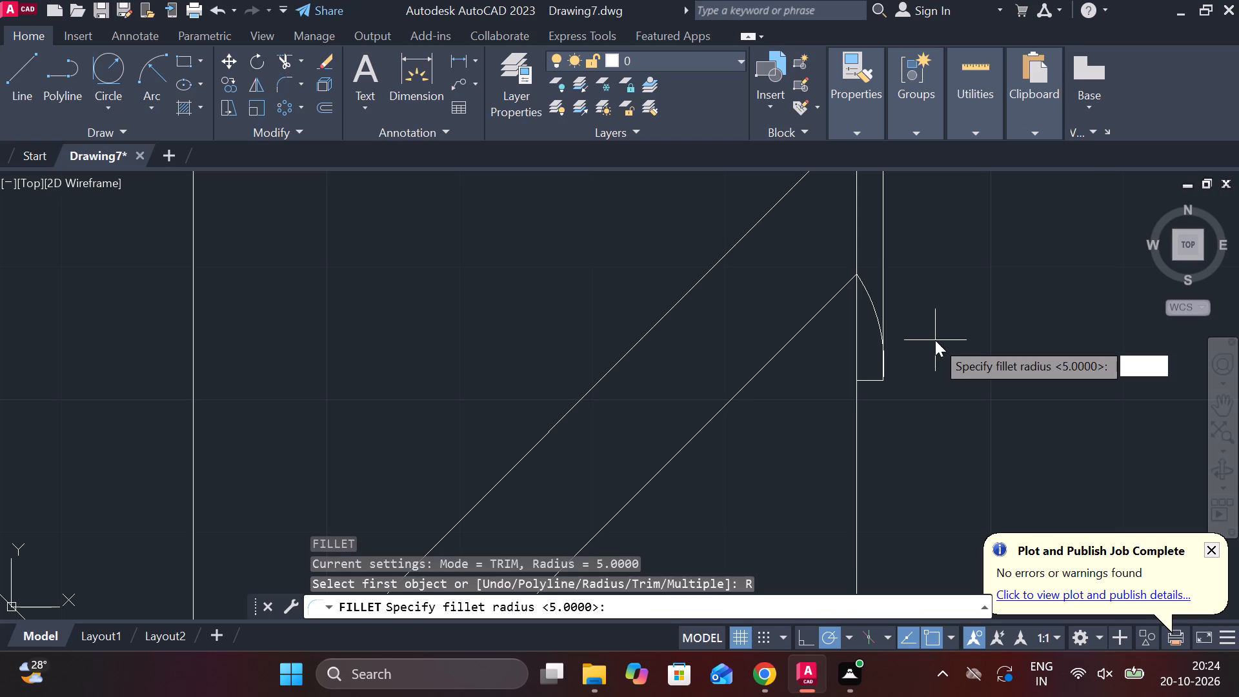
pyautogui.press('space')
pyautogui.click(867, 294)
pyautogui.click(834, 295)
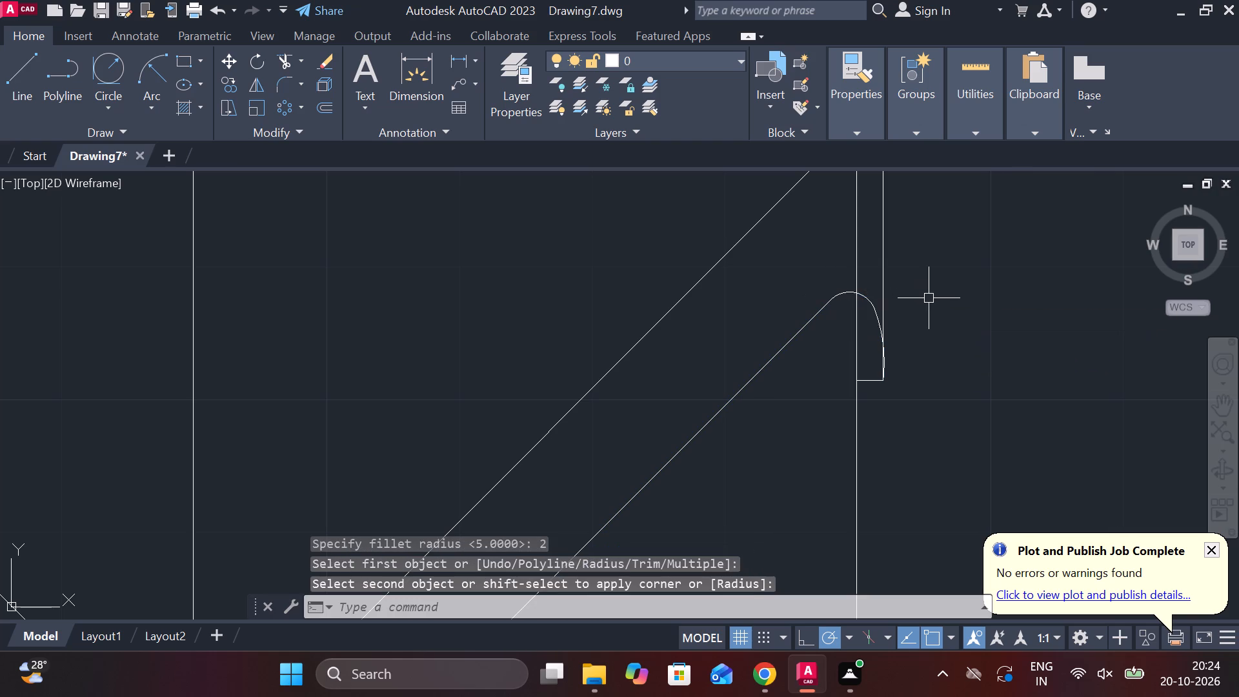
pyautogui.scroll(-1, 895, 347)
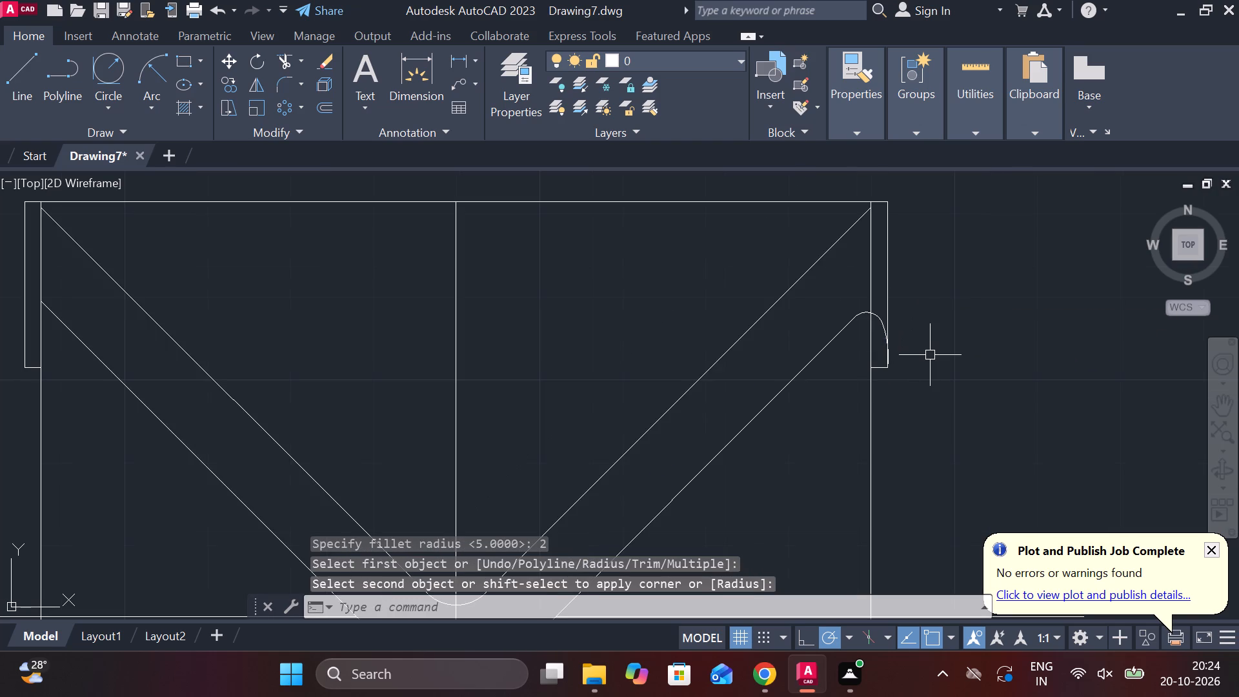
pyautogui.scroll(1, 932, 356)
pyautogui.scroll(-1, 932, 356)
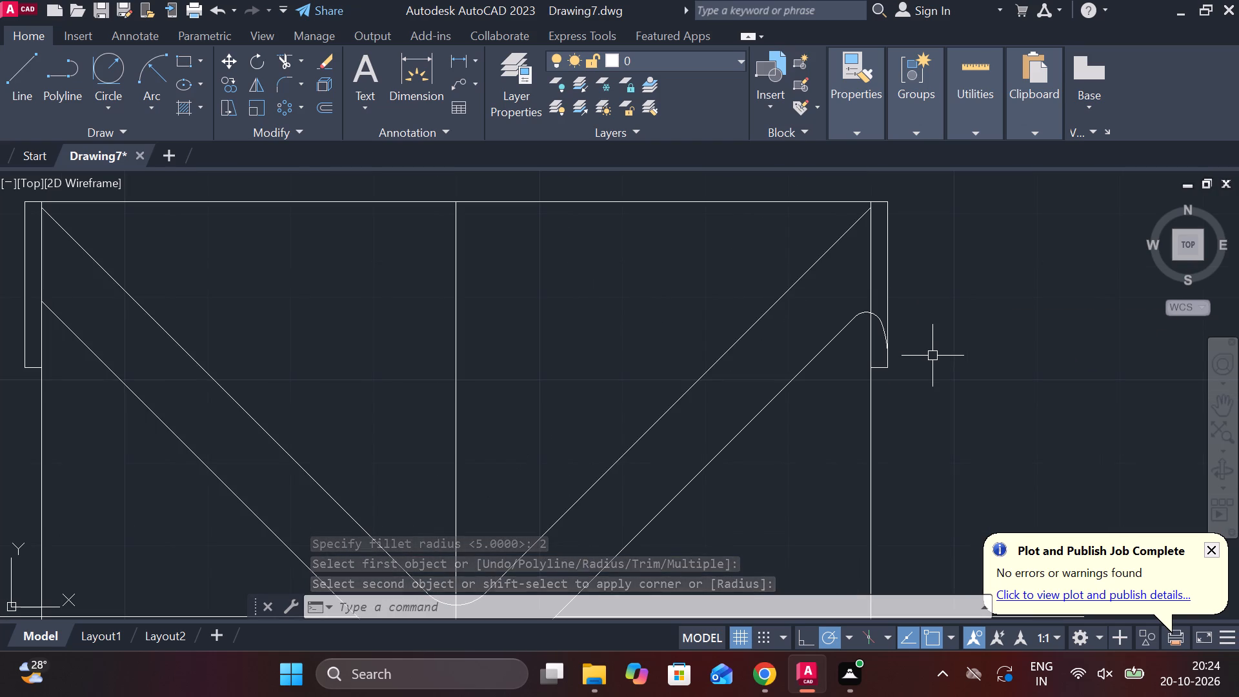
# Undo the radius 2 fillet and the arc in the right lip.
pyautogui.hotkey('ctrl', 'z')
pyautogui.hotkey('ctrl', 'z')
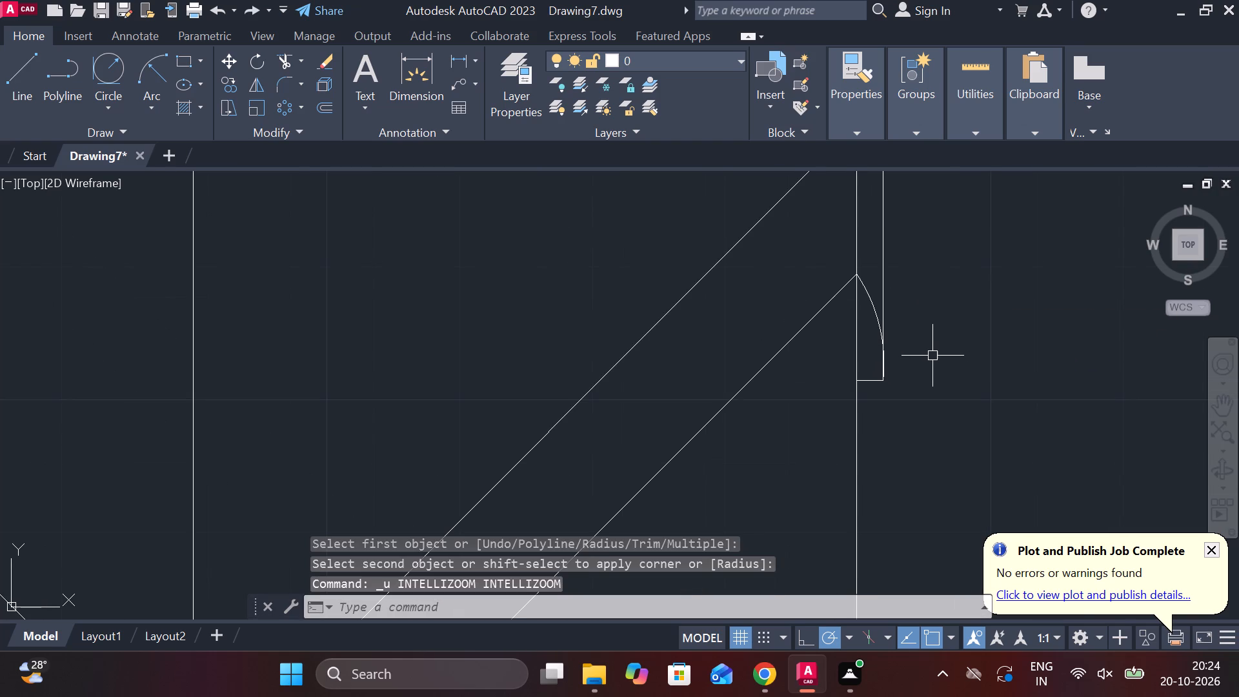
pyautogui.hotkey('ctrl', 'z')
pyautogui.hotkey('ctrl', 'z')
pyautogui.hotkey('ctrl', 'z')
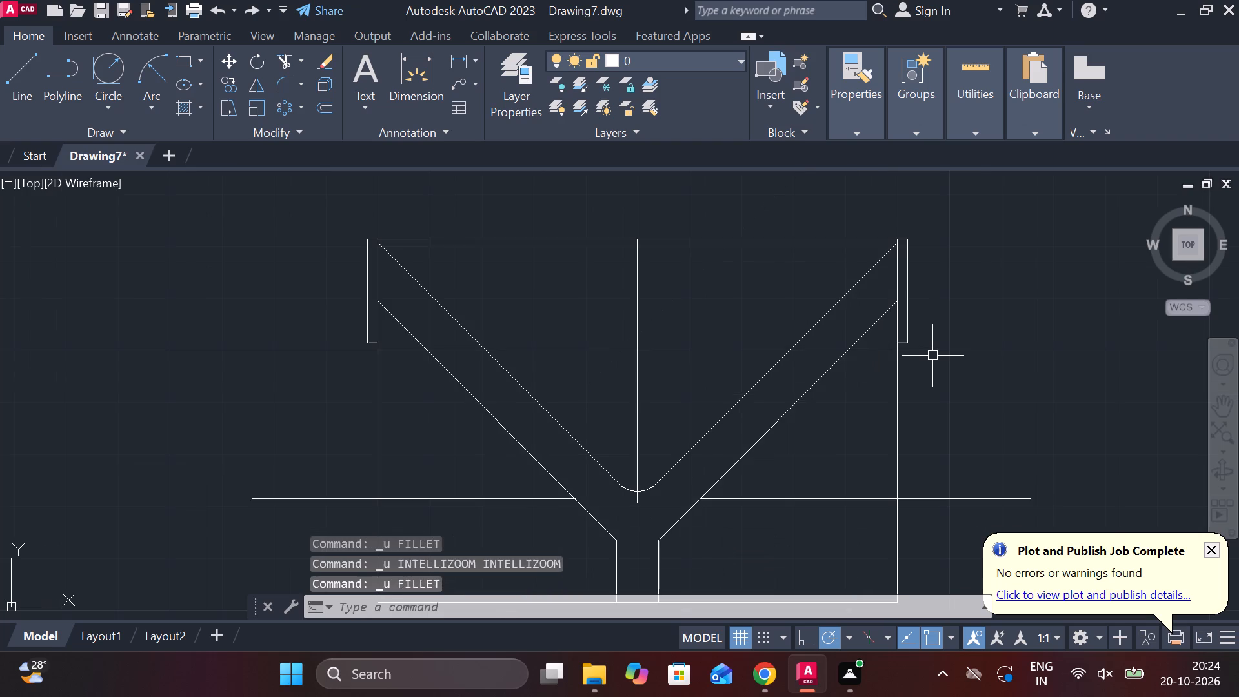
# Trim away the body's right vertical edge between the top edge and the bottom of the right lip.
pyautogui.scroll(3, 914, 338)
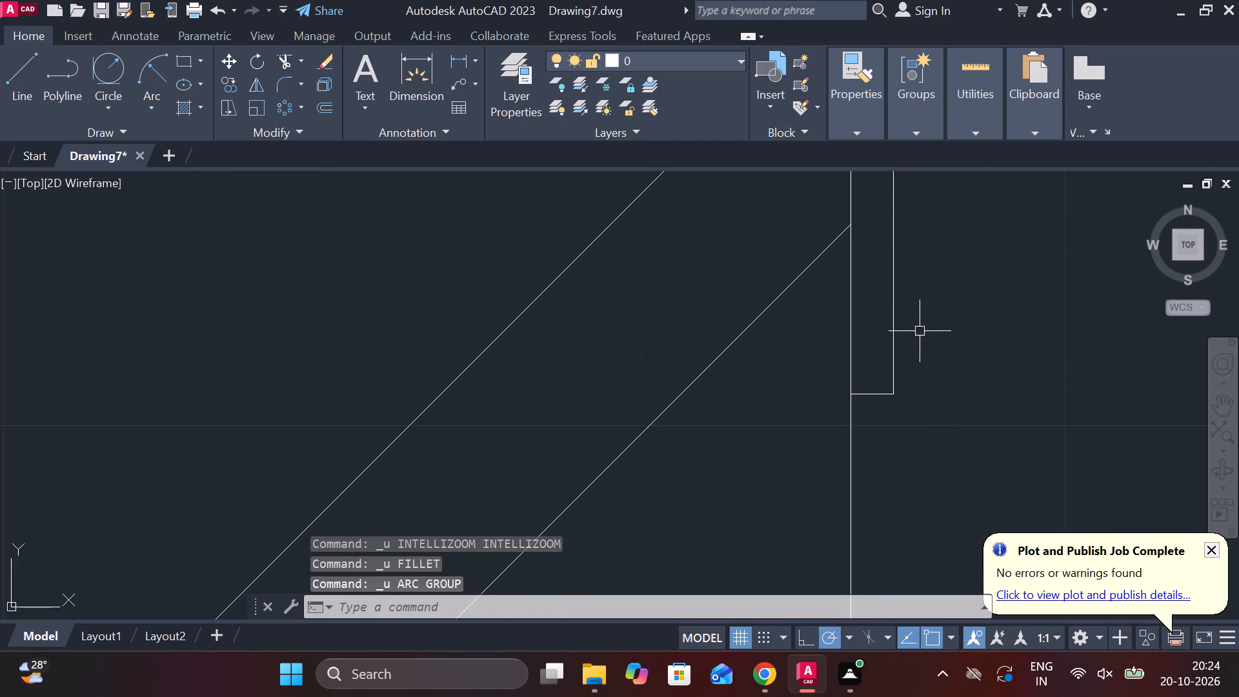
pyautogui.write('TR')
pyautogui.press('space')
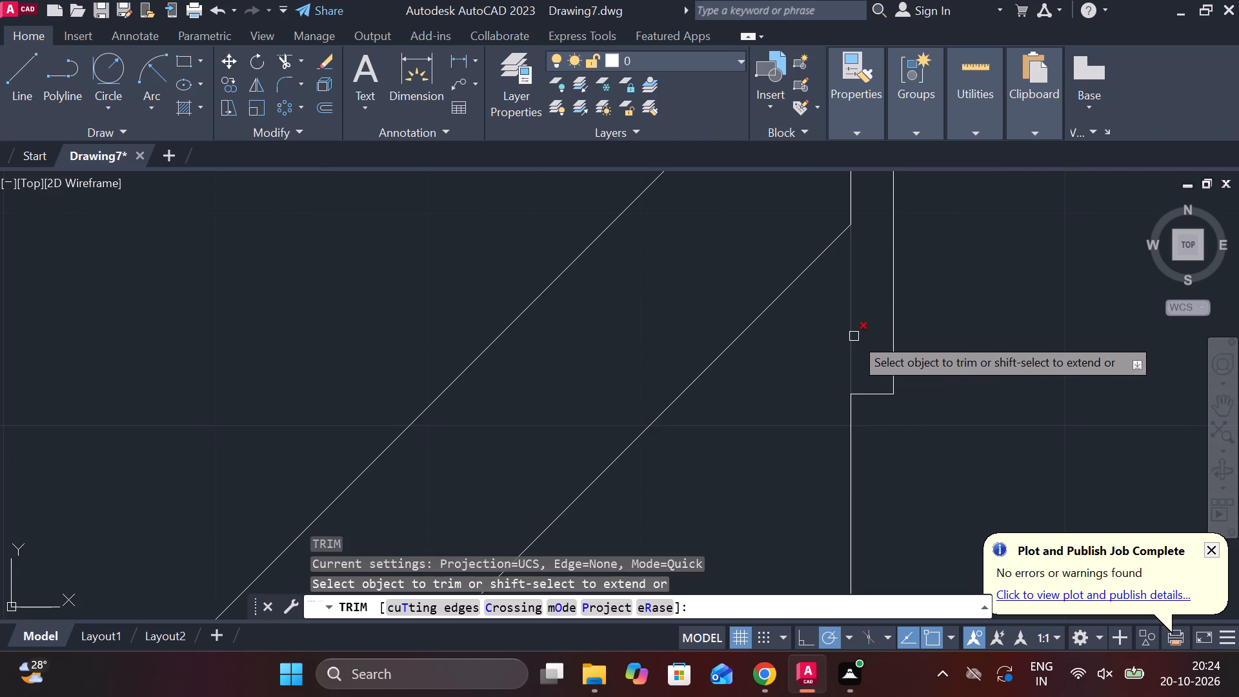
pyautogui.click(854, 336)
pyautogui.scroll(-1, 874, 335)
pyautogui.click(868, 232)
pyautogui.click(854, 223)
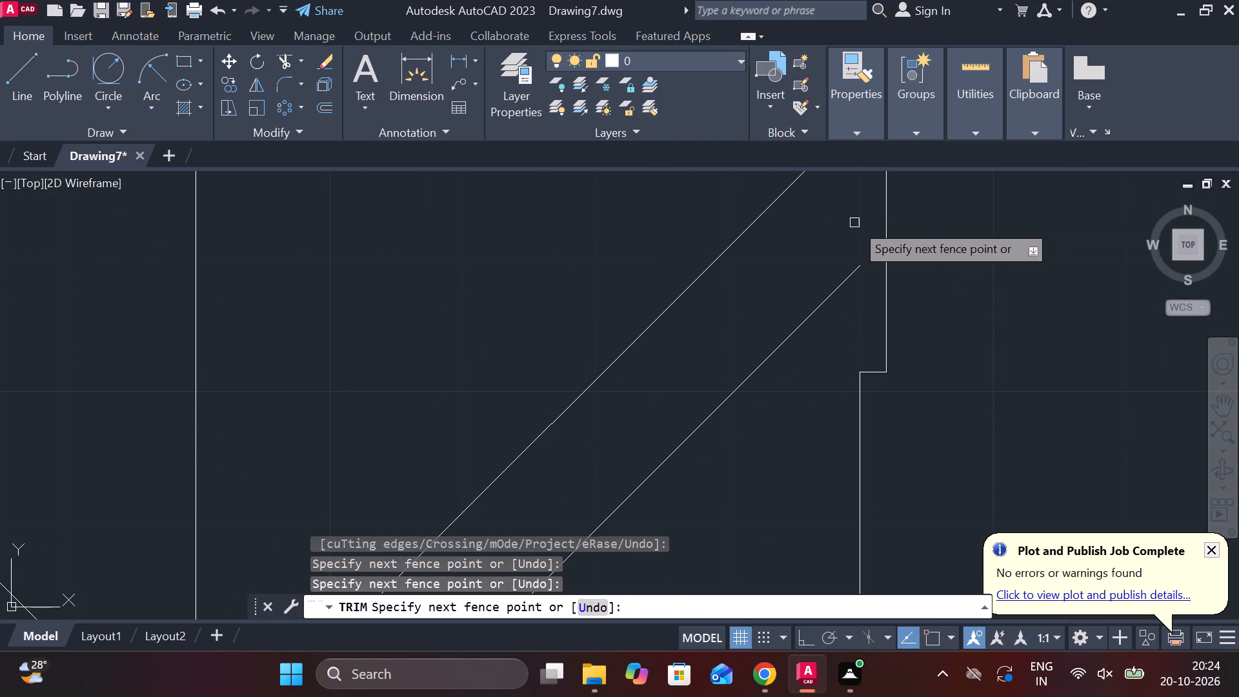
pyautogui.scroll(-2, 854, 223)
pyautogui.moveTo(869, 272); pyautogui.dragTo(871, 279, button='middle')
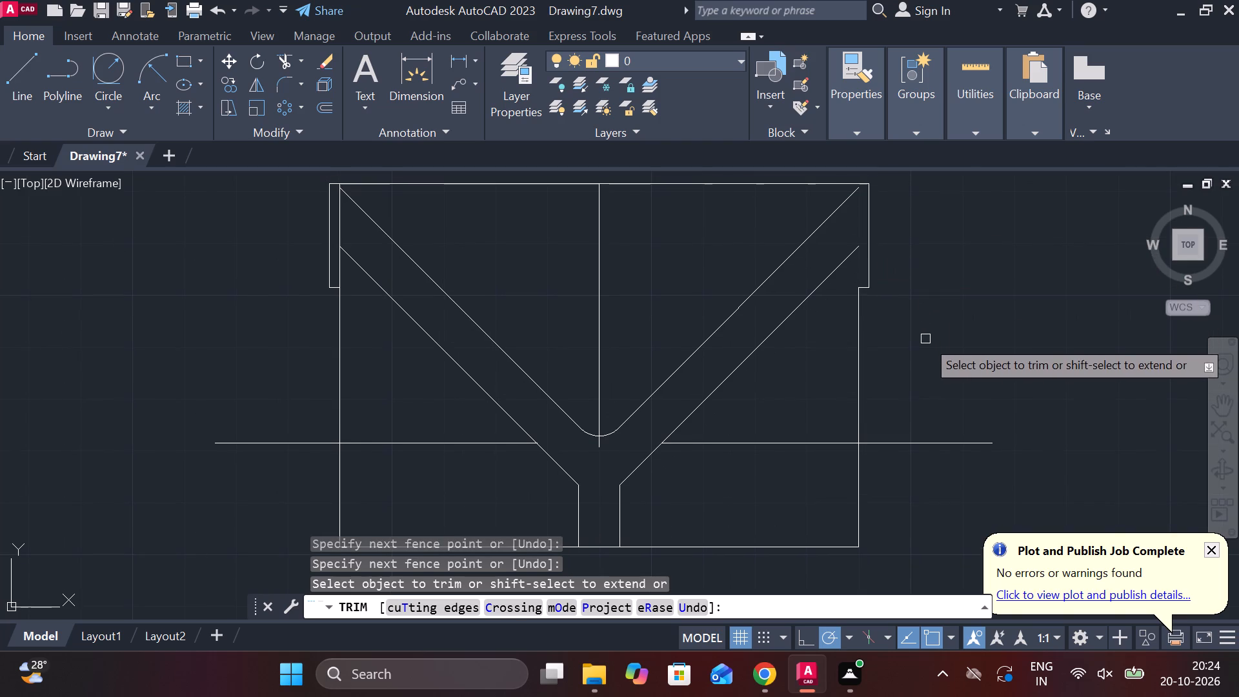
pyautogui.moveTo(929, 342); pyautogui.dragTo(943, 414, button='middle')
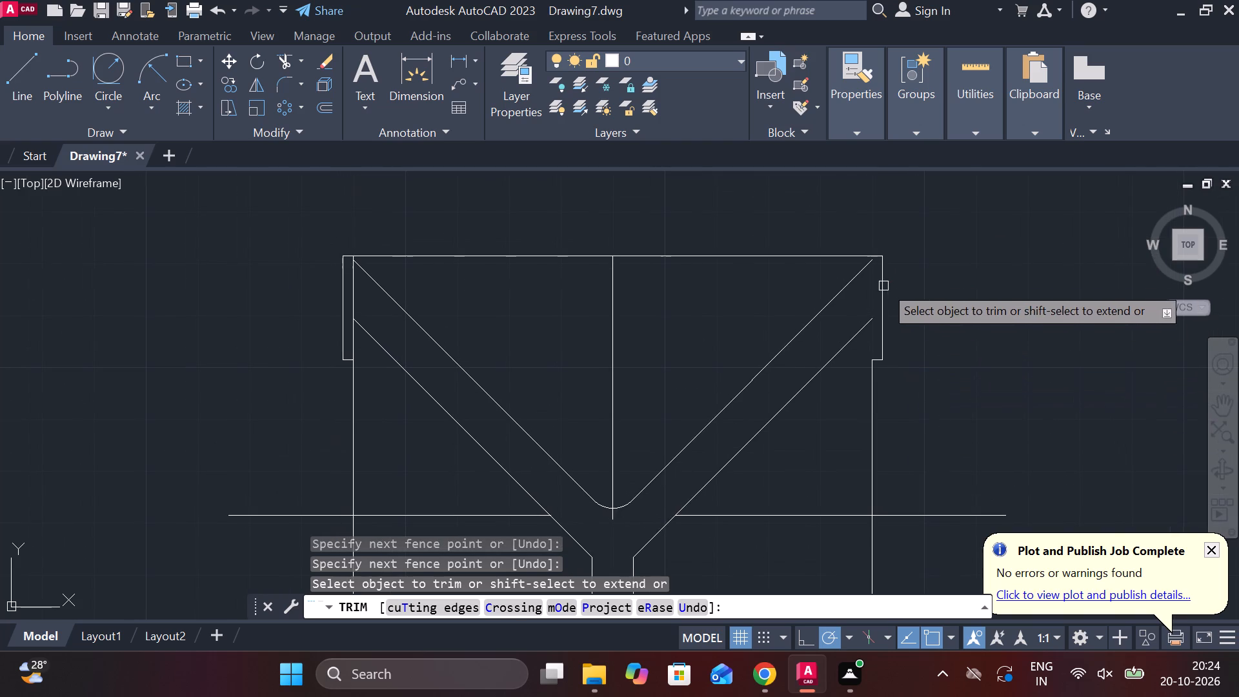
pyautogui.press('Escape')
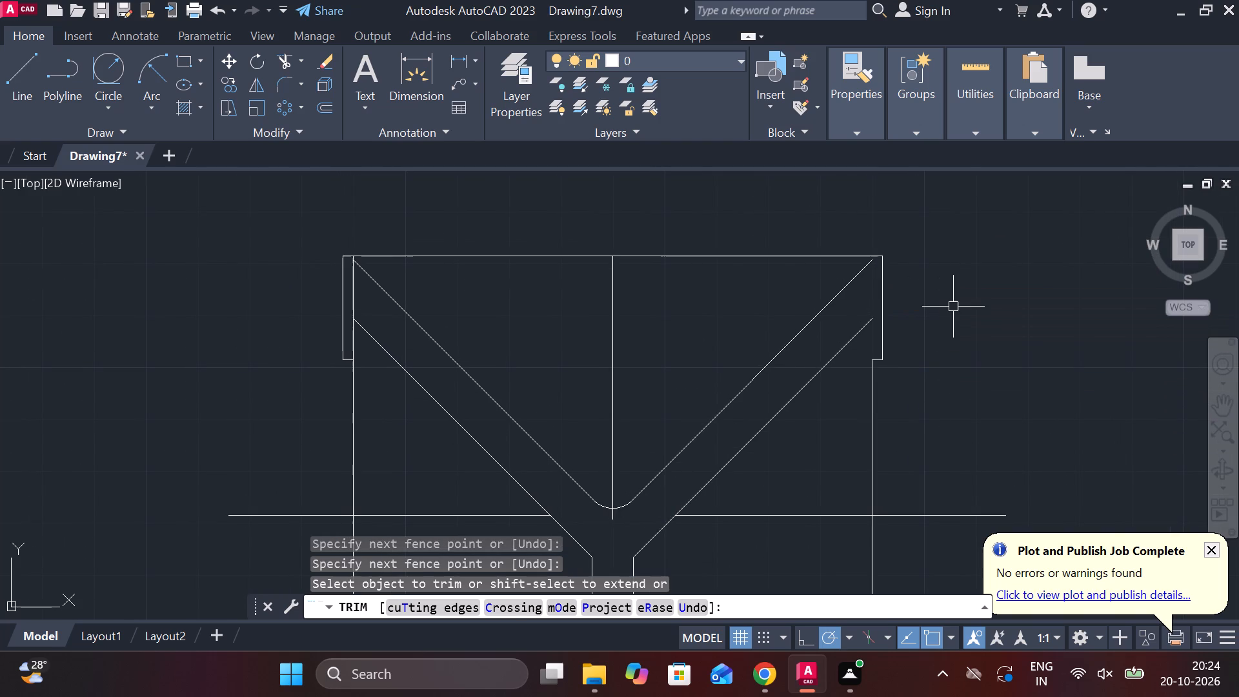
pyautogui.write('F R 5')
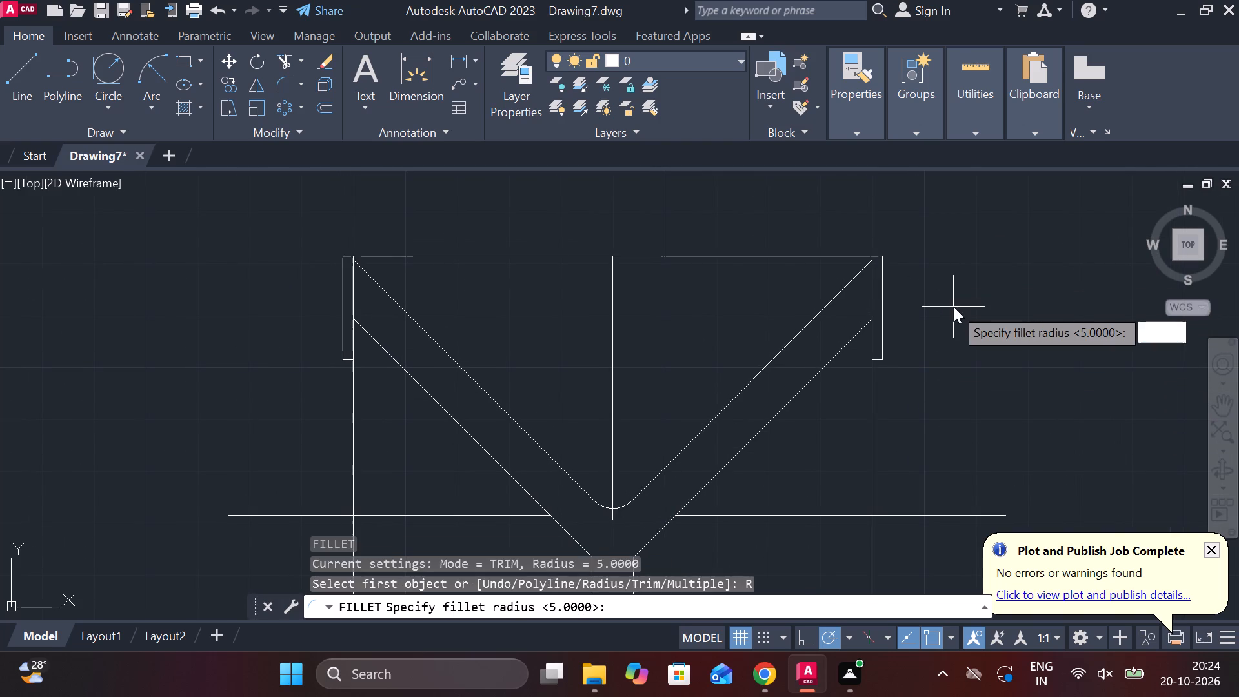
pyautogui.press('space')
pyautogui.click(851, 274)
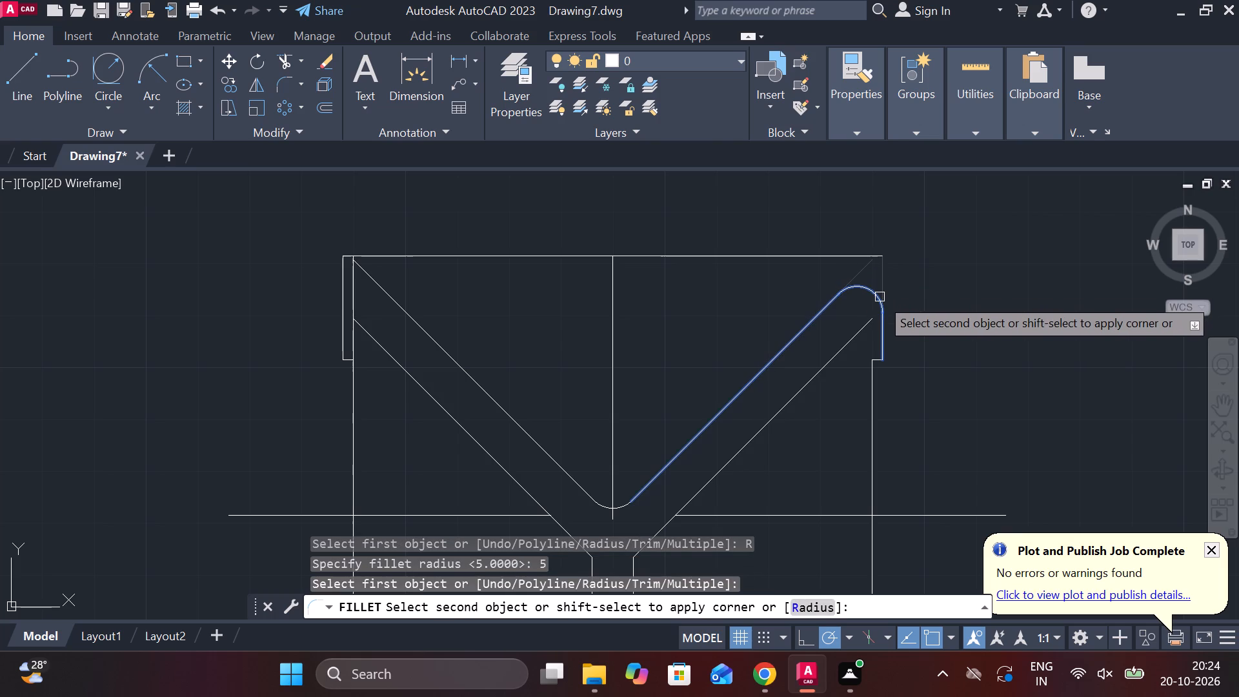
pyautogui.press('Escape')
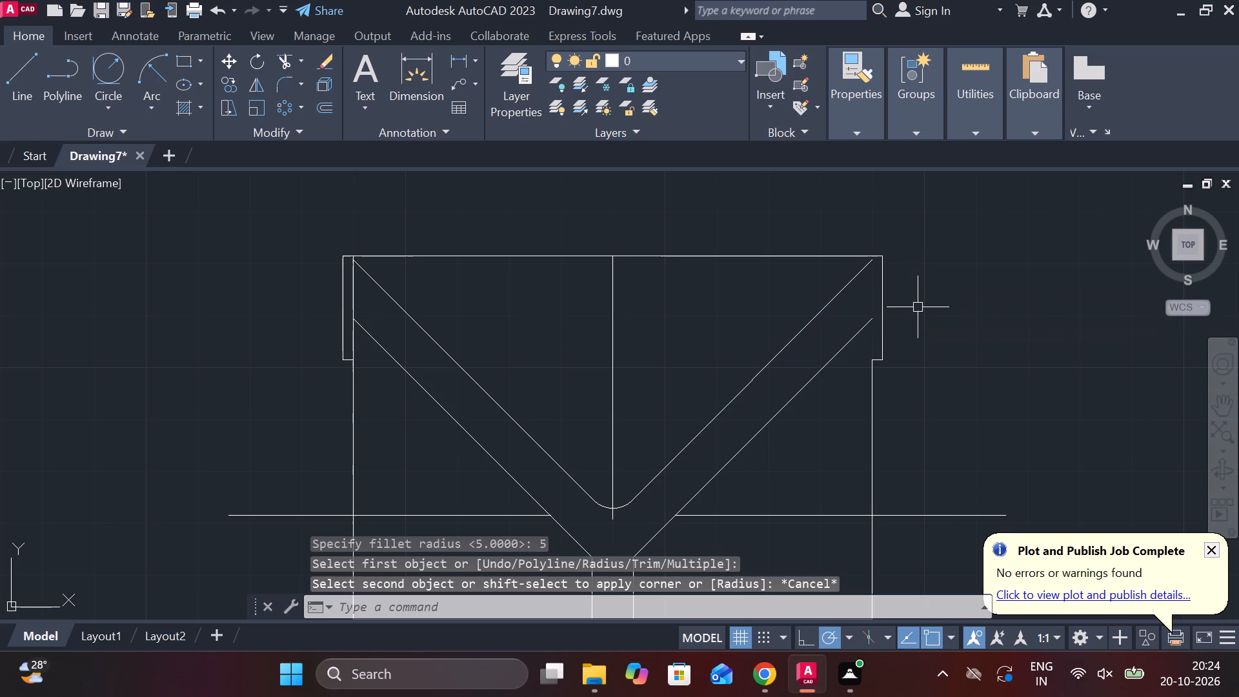
# Extend the right channel's inner line up to the part's top edge.
pyautogui.write('EX')
pyautogui.press('space')
pyautogui.click(843, 292)
pyautogui.press('Escape')
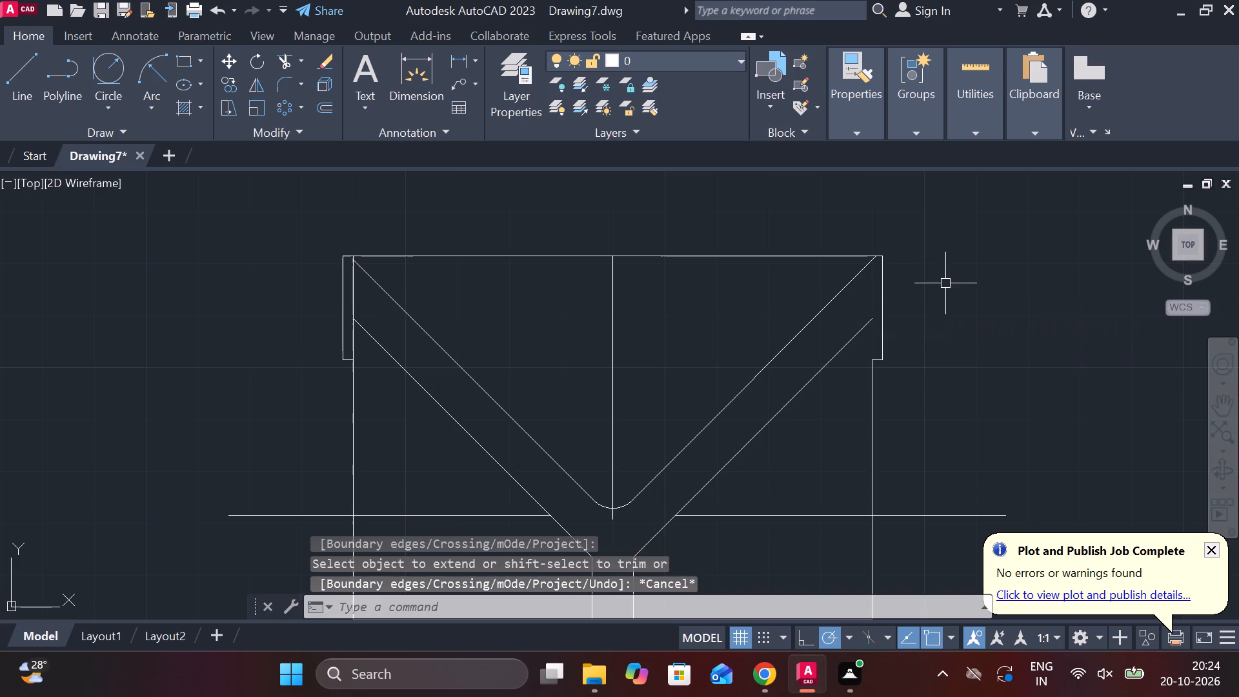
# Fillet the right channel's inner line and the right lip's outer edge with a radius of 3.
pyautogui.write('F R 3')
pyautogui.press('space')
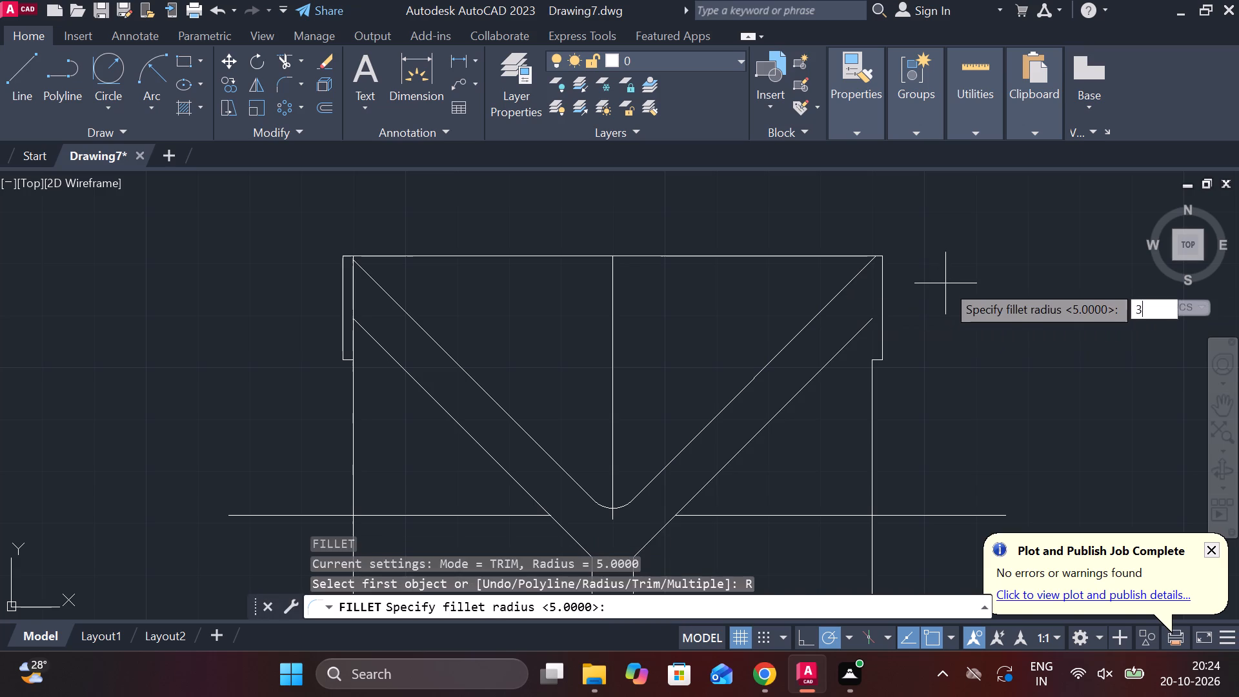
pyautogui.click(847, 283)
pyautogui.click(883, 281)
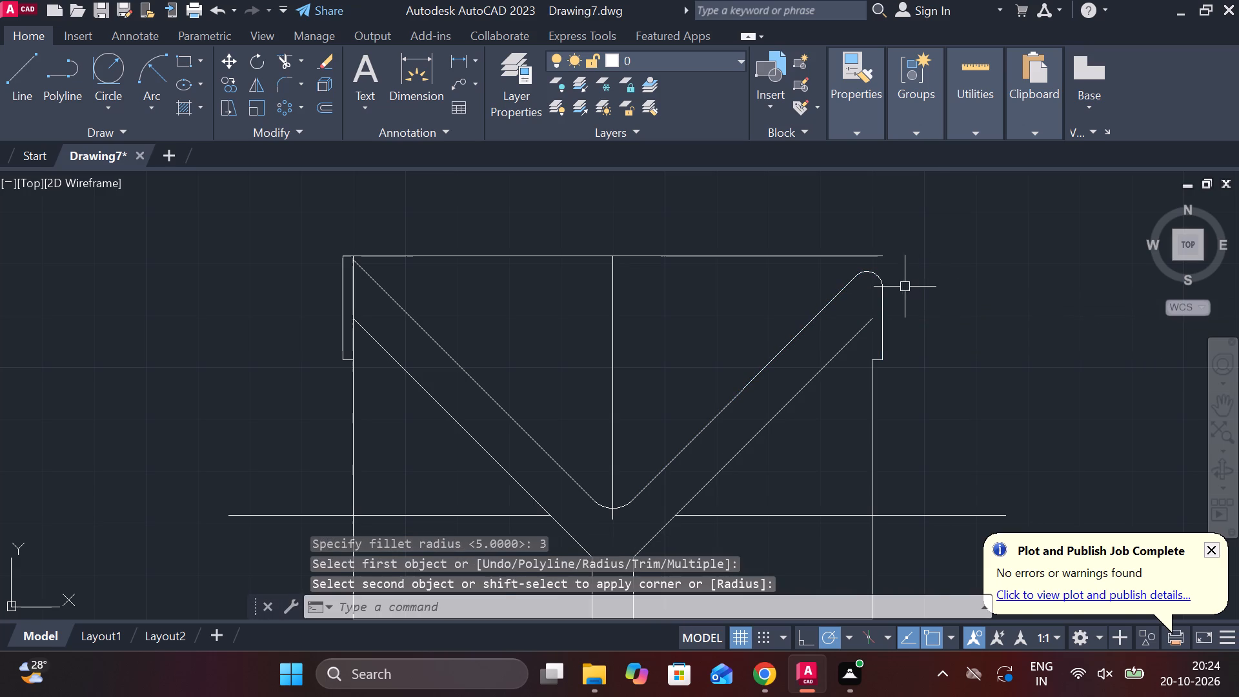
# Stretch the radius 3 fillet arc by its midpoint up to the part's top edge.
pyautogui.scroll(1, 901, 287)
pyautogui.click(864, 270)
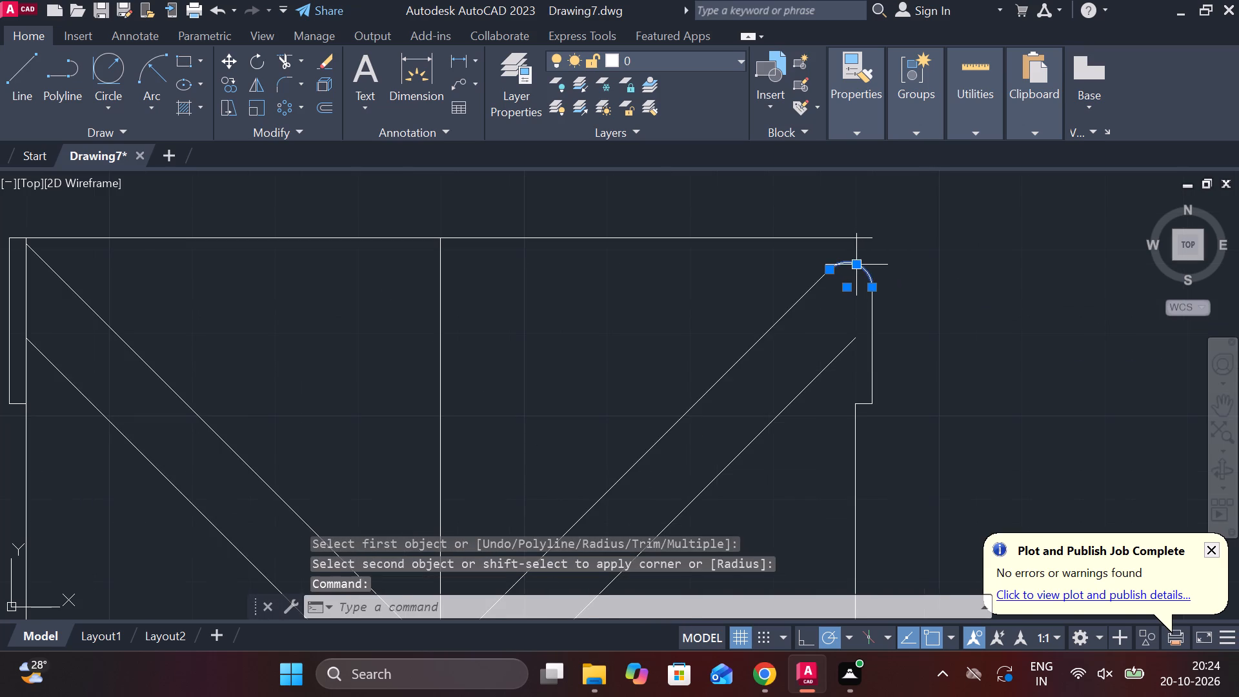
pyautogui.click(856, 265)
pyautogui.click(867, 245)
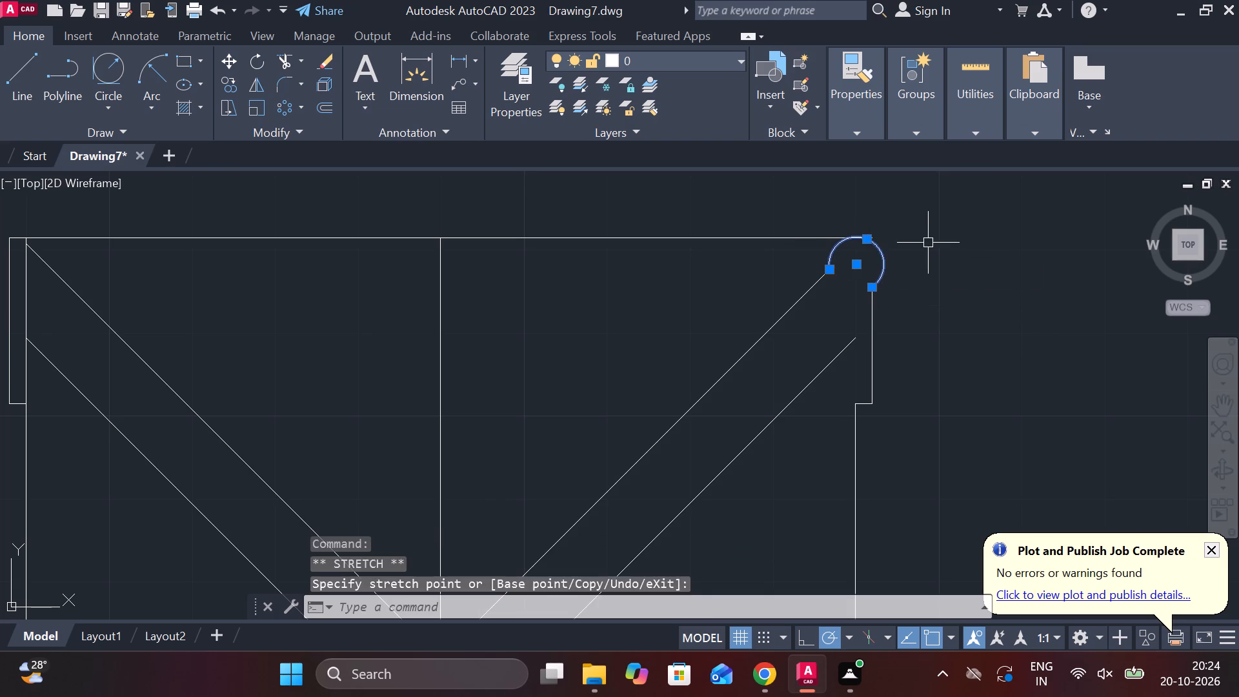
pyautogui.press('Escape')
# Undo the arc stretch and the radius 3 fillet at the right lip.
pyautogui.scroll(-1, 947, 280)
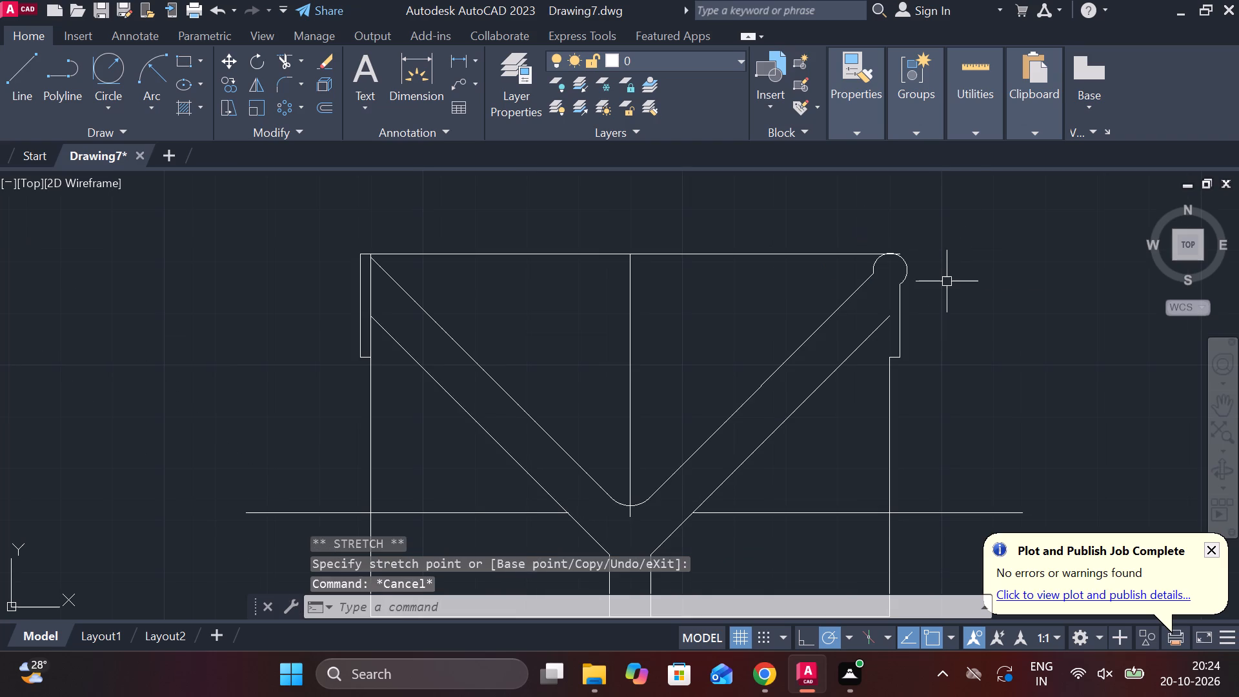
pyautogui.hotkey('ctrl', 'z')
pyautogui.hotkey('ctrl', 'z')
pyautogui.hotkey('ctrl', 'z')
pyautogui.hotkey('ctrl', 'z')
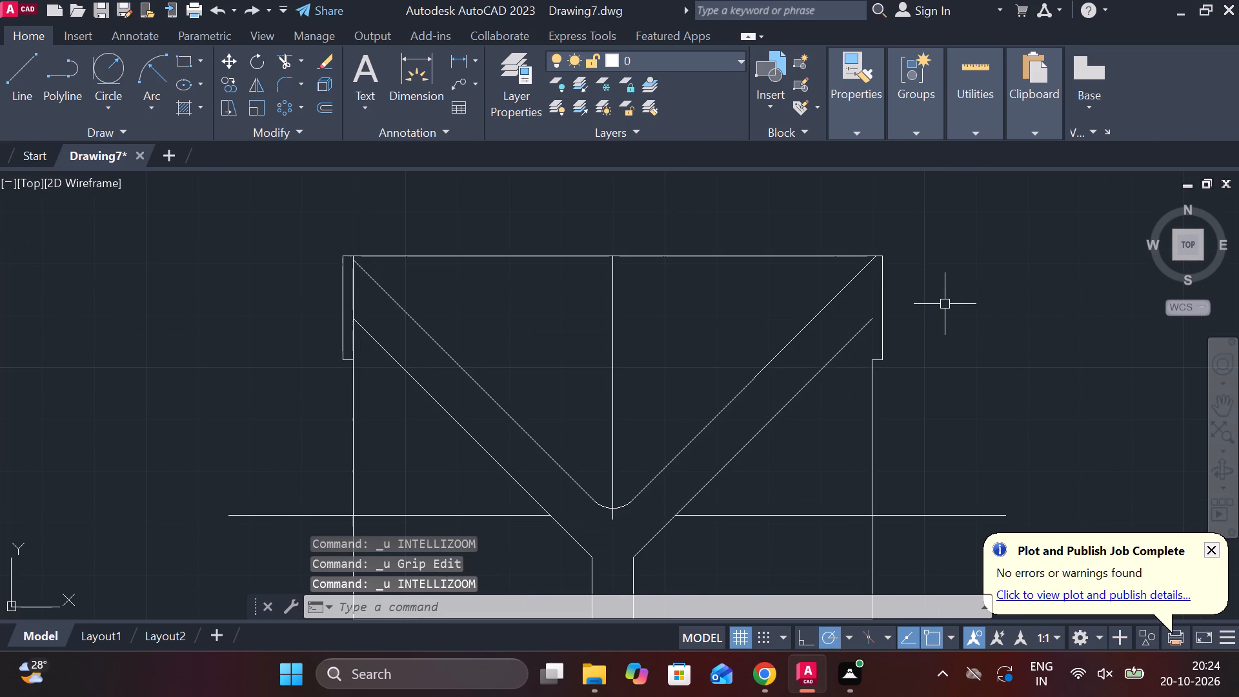
# Trim away the body's left vertical edge above the end of the left channel's outer line.
pyautogui.scroll(-2, 942, 305)
pyautogui.scroll(2, 789, 341)
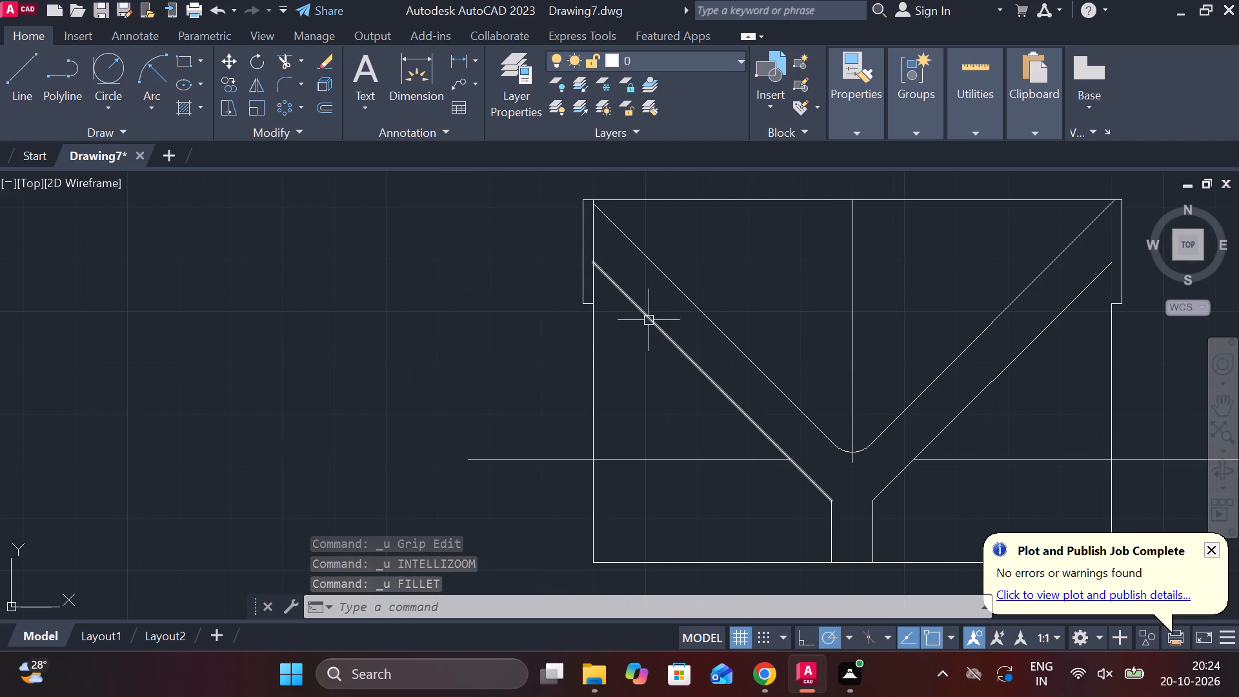
pyautogui.write('TR')
pyautogui.press('space')
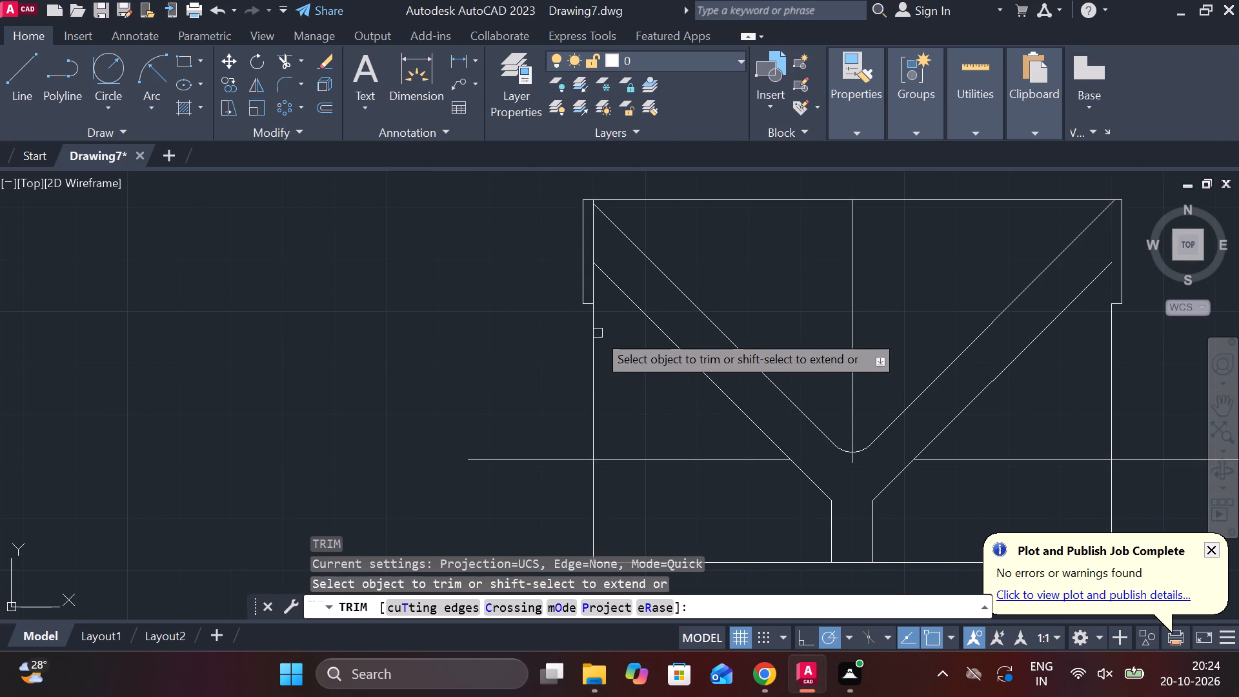
pyautogui.scroll(2, 543, 297)
pyautogui.click(667, 194)
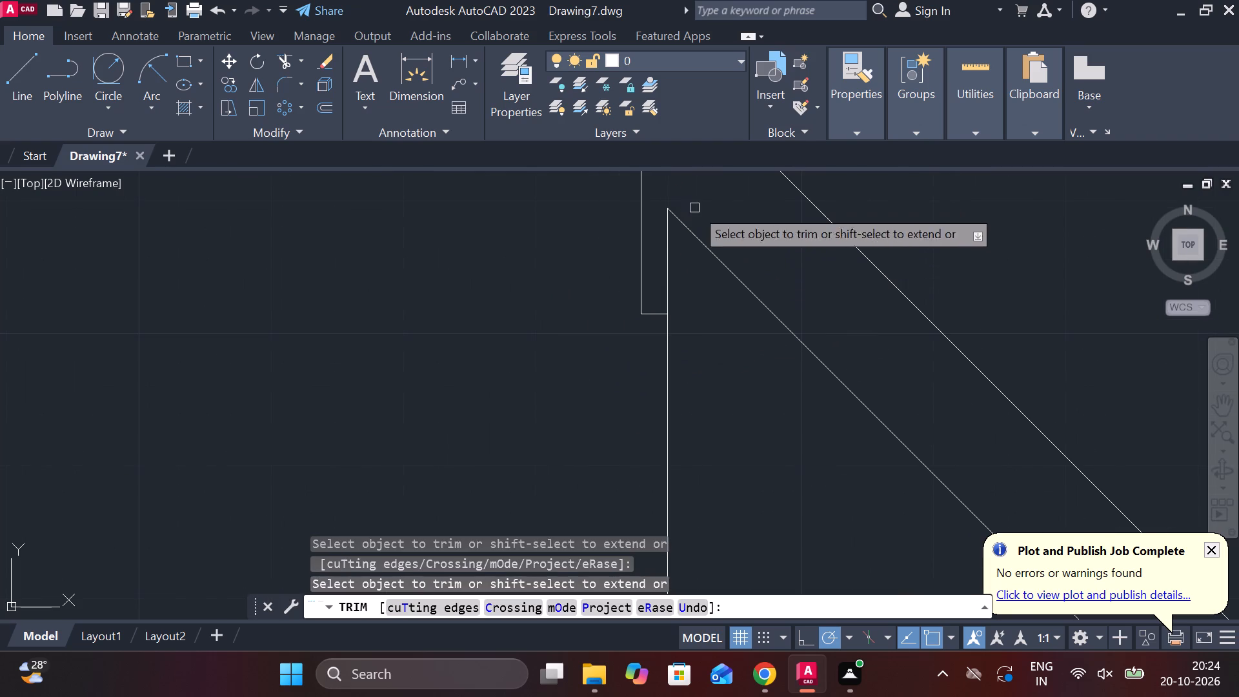
pyautogui.scroll(-3, 745, 280)
pyautogui.scroll(1, 1063, 300)
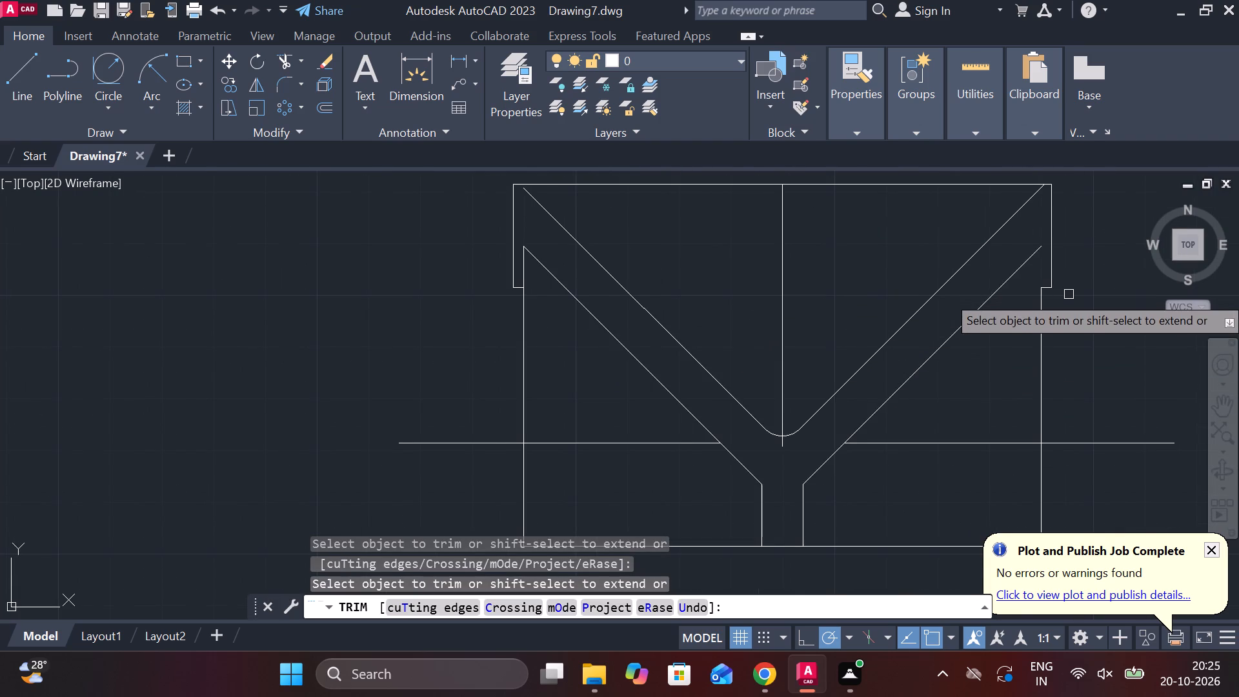
pyautogui.moveTo(1038, 296); pyautogui.dragTo(1015, 296, button='middle')
pyautogui.press('Escape')
# Draw a vertical line from the right lip's lower inner corner up to the right channel's outer line end.
pyautogui.press('l')
pyautogui.press('Return')
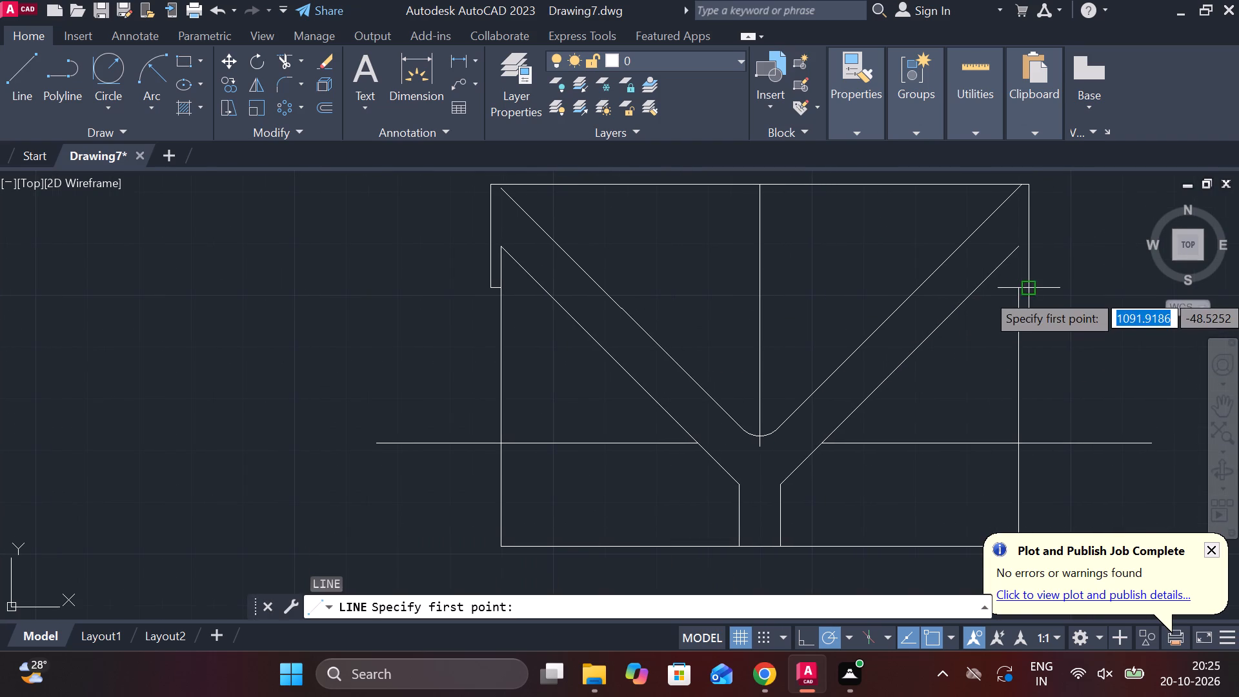
pyautogui.click(1018, 290)
pyautogui.scroll(2, 1016, 254)
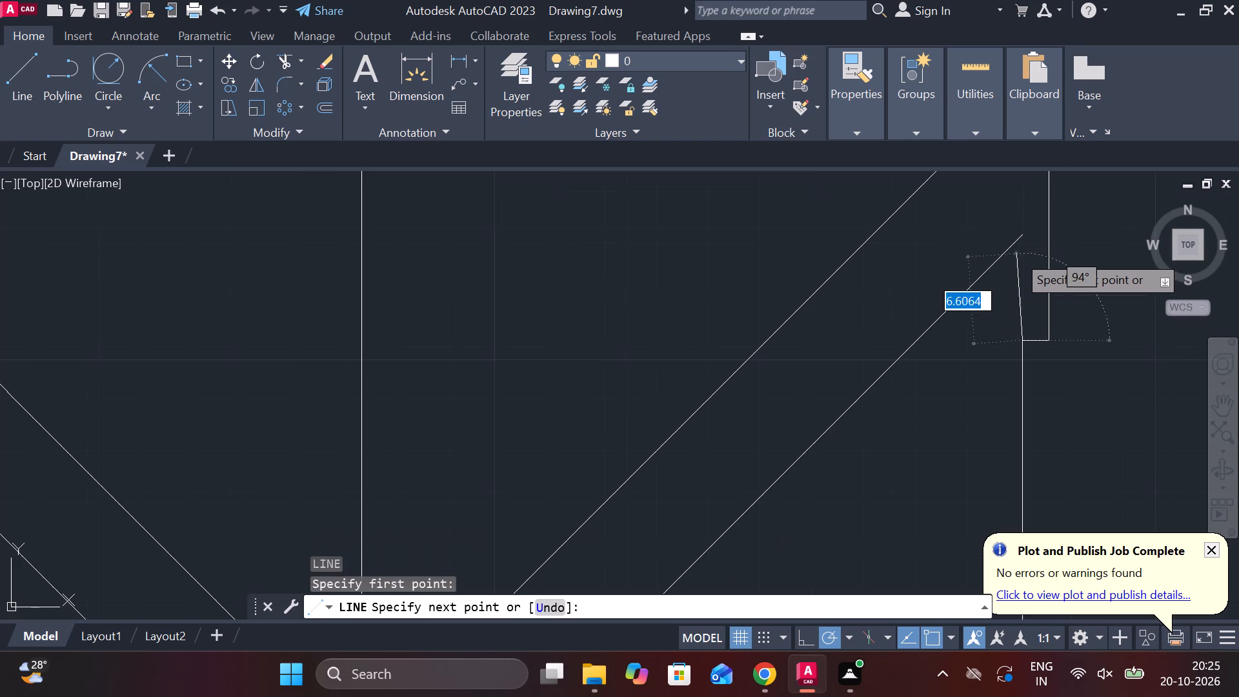
pyautogui.click(1027, 241)
pyautogui.press('Escape')
# Add a horizontal linear dimension above the part across its full top width between the lips' outer corners.
pyautogui.scroll(-2, 1078, 334)
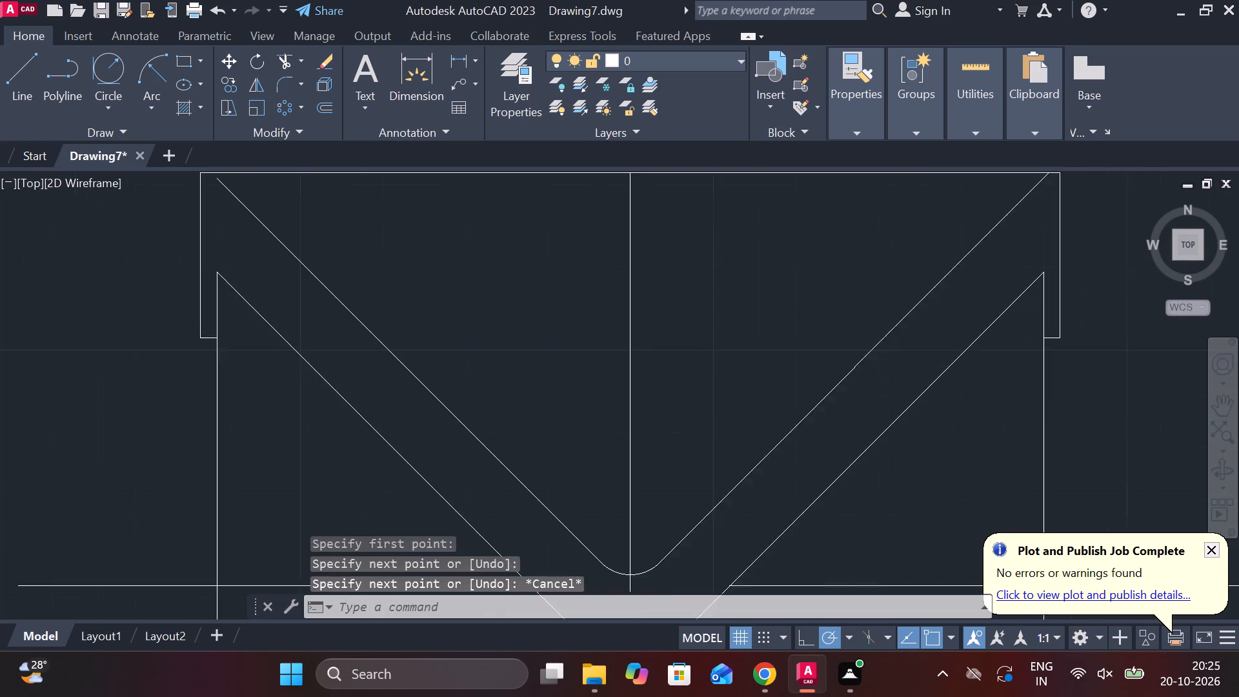
pyautogui.moveTo(1051, 350); pyautogui.dragTo(876, 351, button='middle')
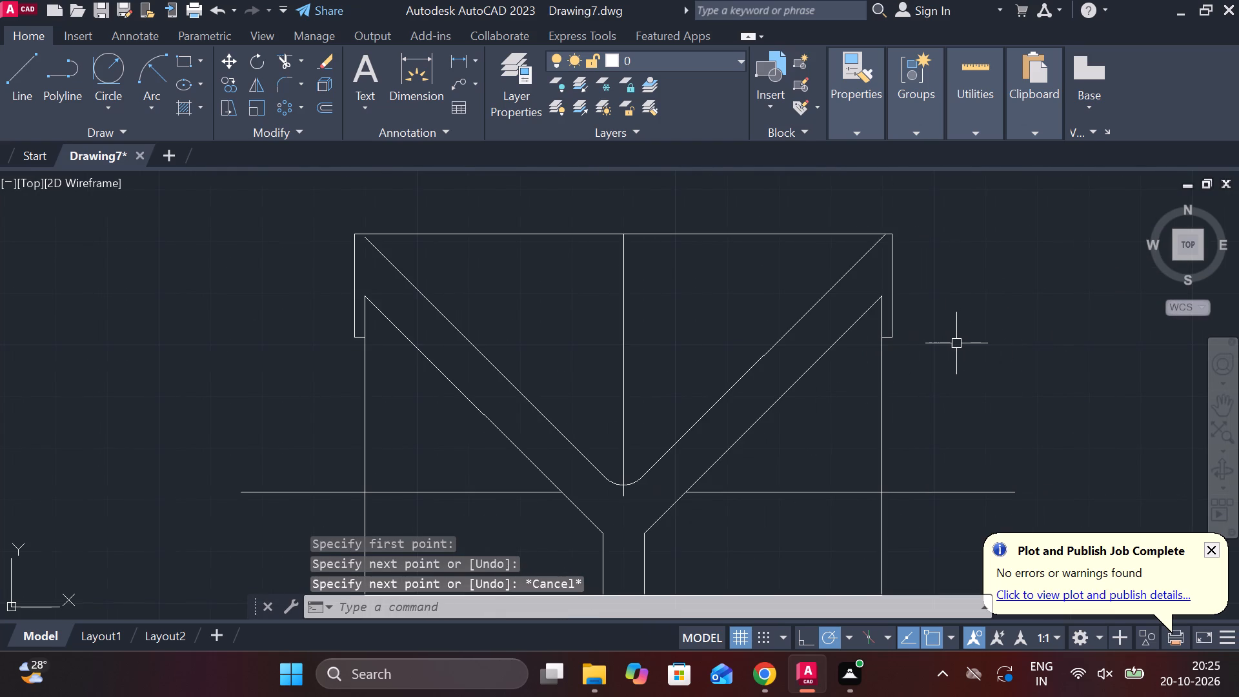
pyautogui.scroll(-1, 958, 343)
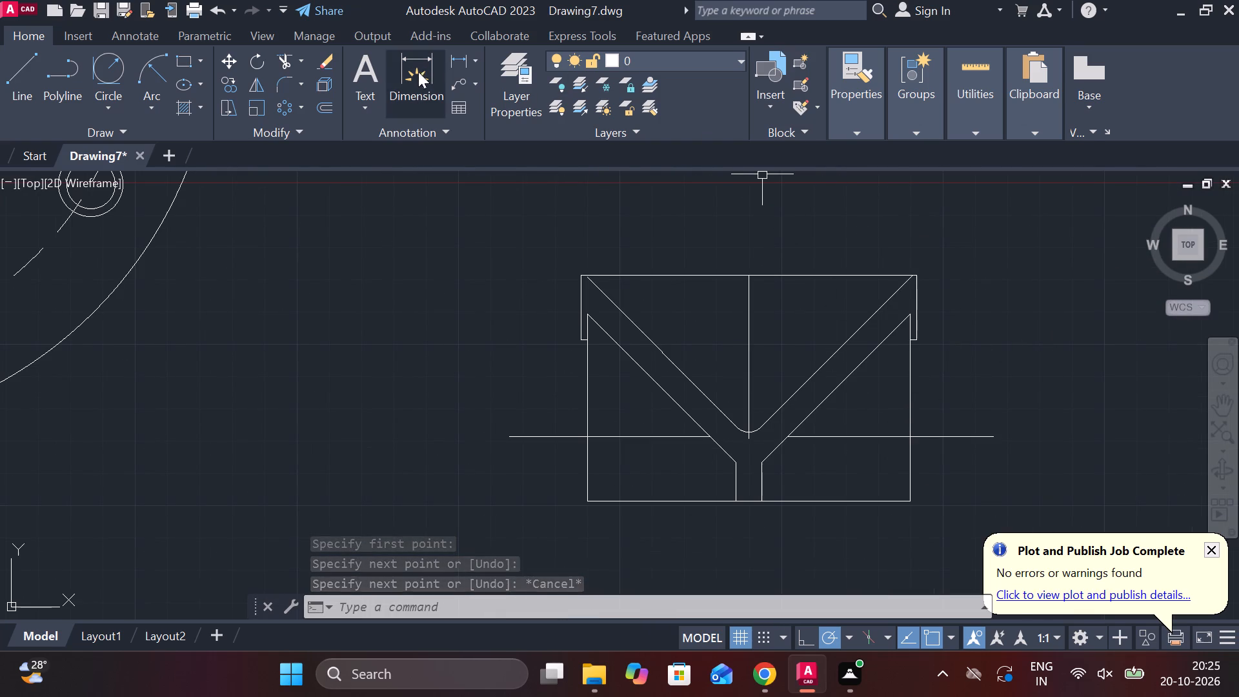
pyautogui.click(465, 59)
pyautogui.scroll(2, 586, 274)
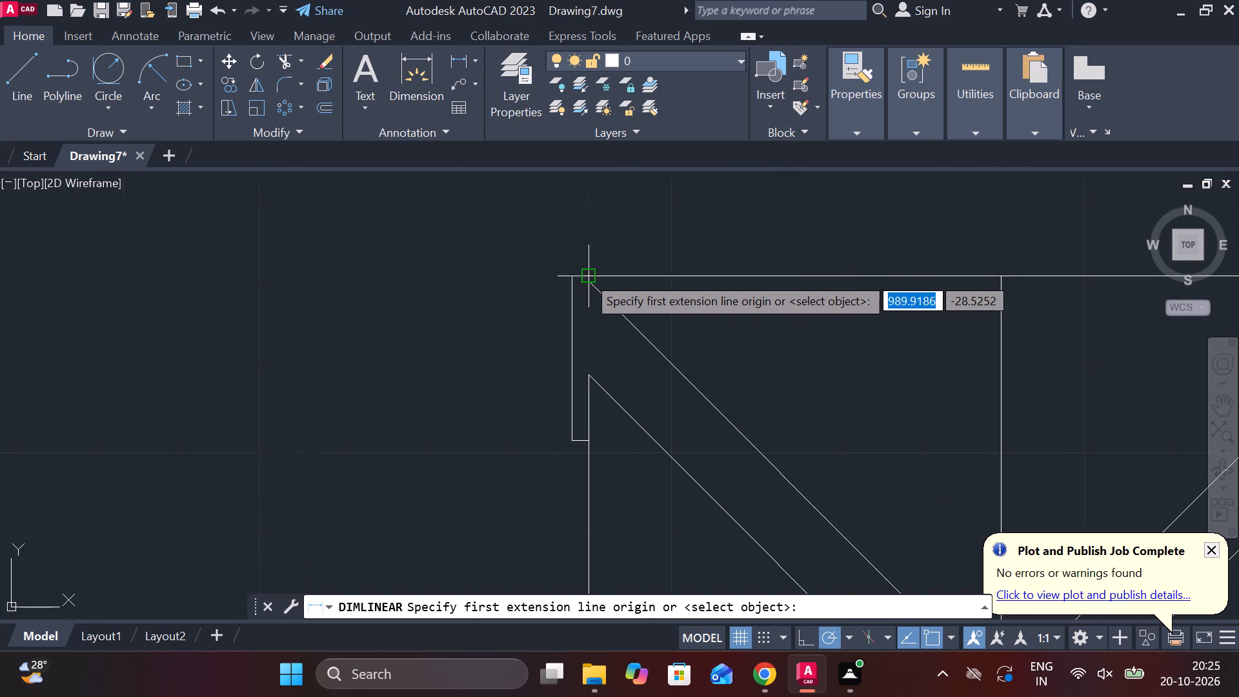
pyautogui.click(565, 272)
pyautogui.scroll(-2, 638, 273)
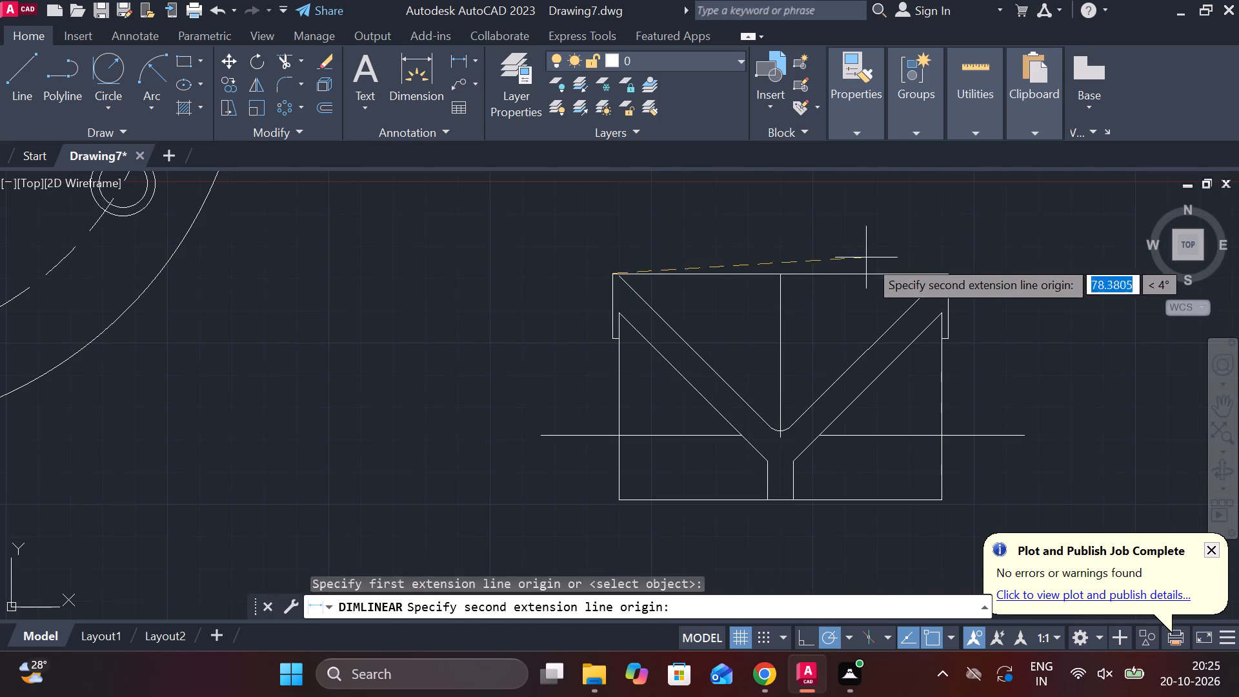
pyautogui.click(952, 274)
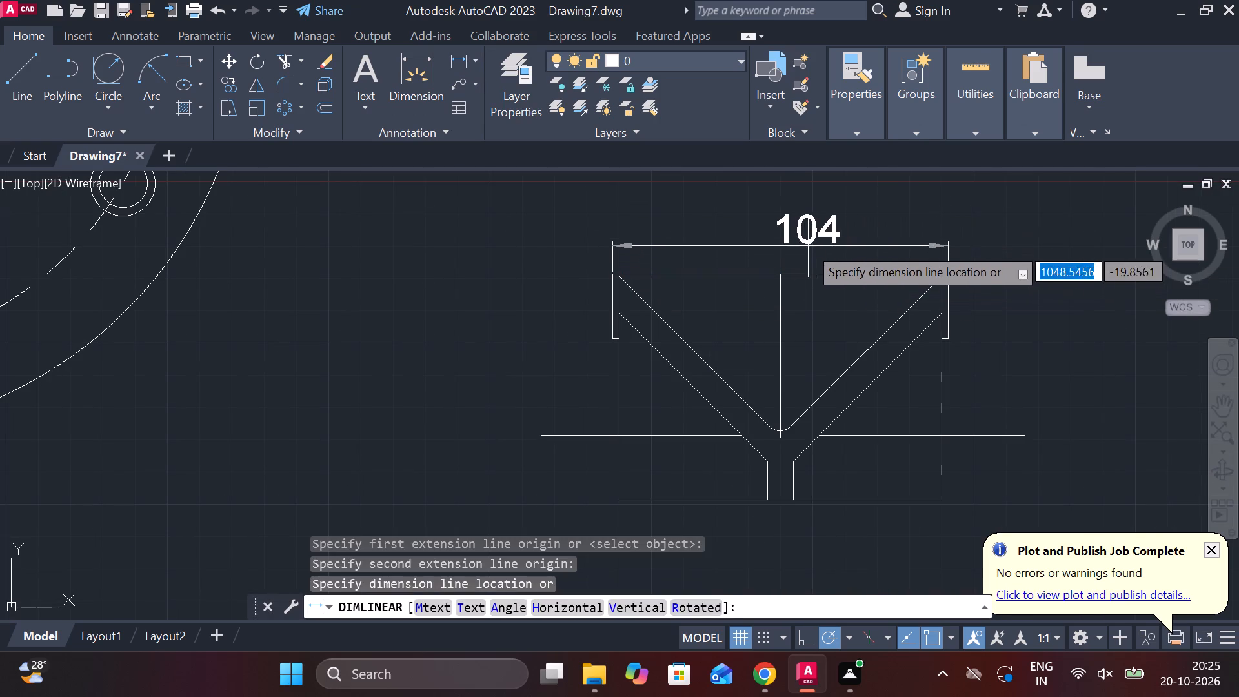
pyautogui.click(783, 234)
# Extend the left channel's inner line up to the part's top edge.
pyautogui.scroll(2, 776, 265)
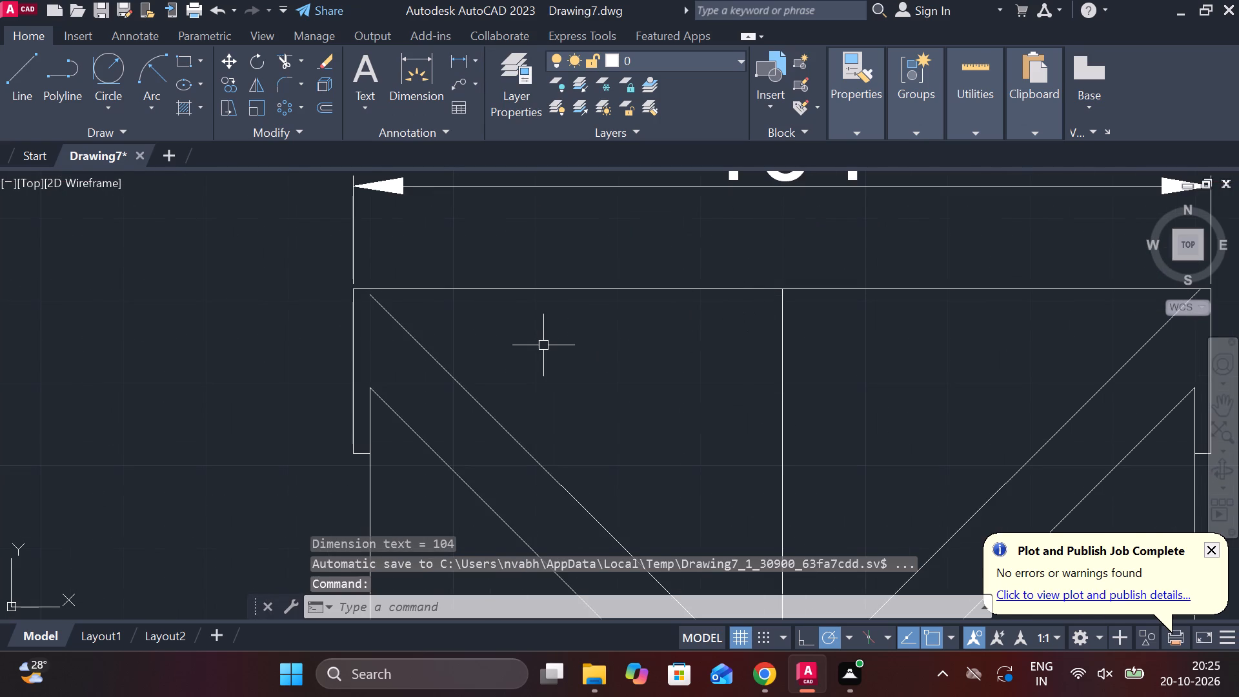
pyautogui.press('Escape')
pyautogui.write('EX')
pyautogui.press('space')
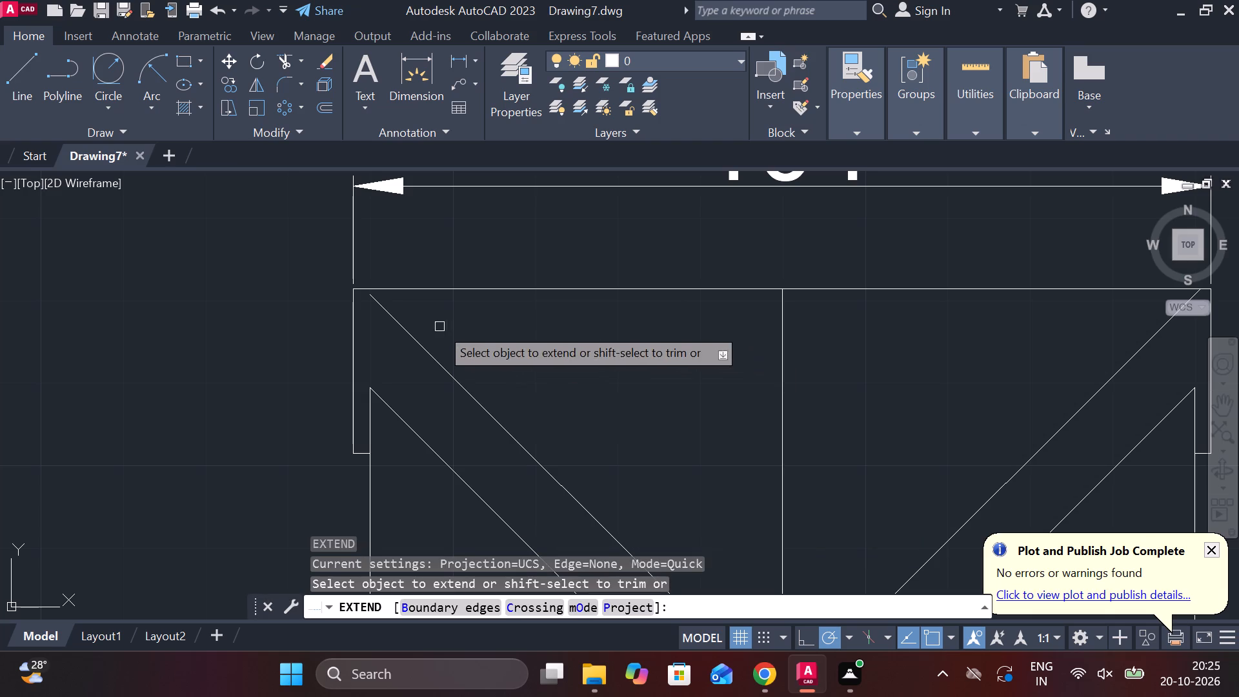
pyautogui.click(421, 341)
pyautogui.scroll(-1, 452, 340)
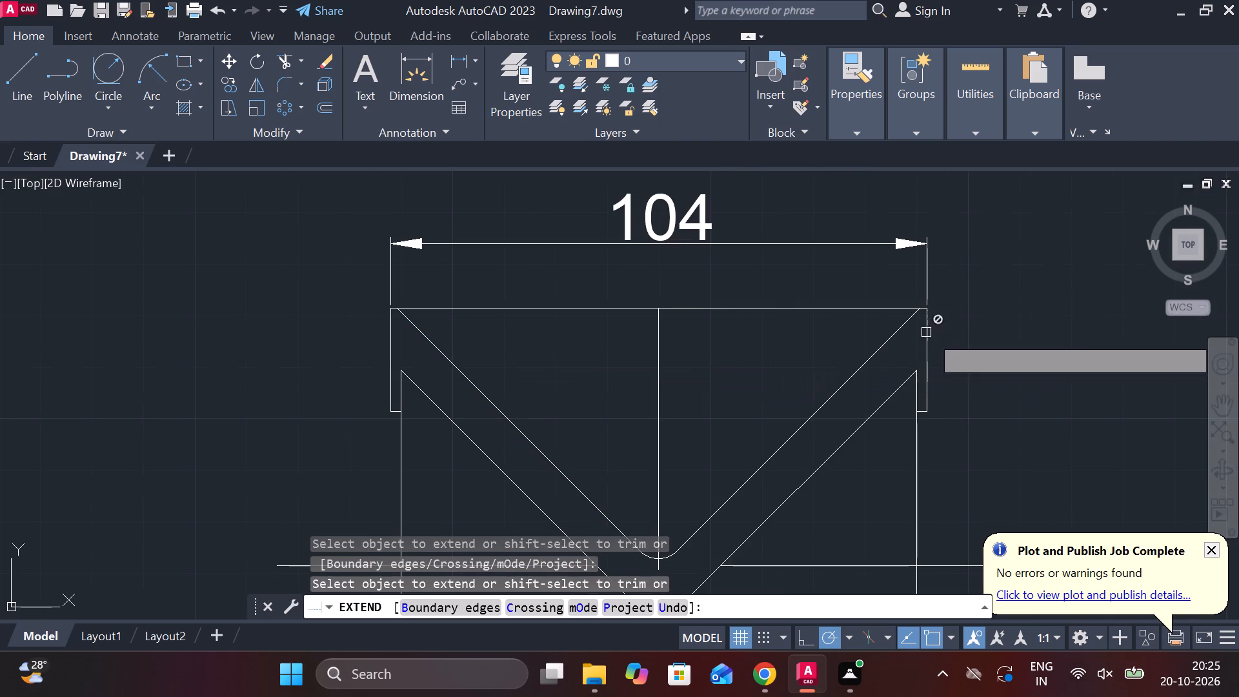
pyautogui.scroll(-1, 945, 358)
pyautogui.press('Escape')
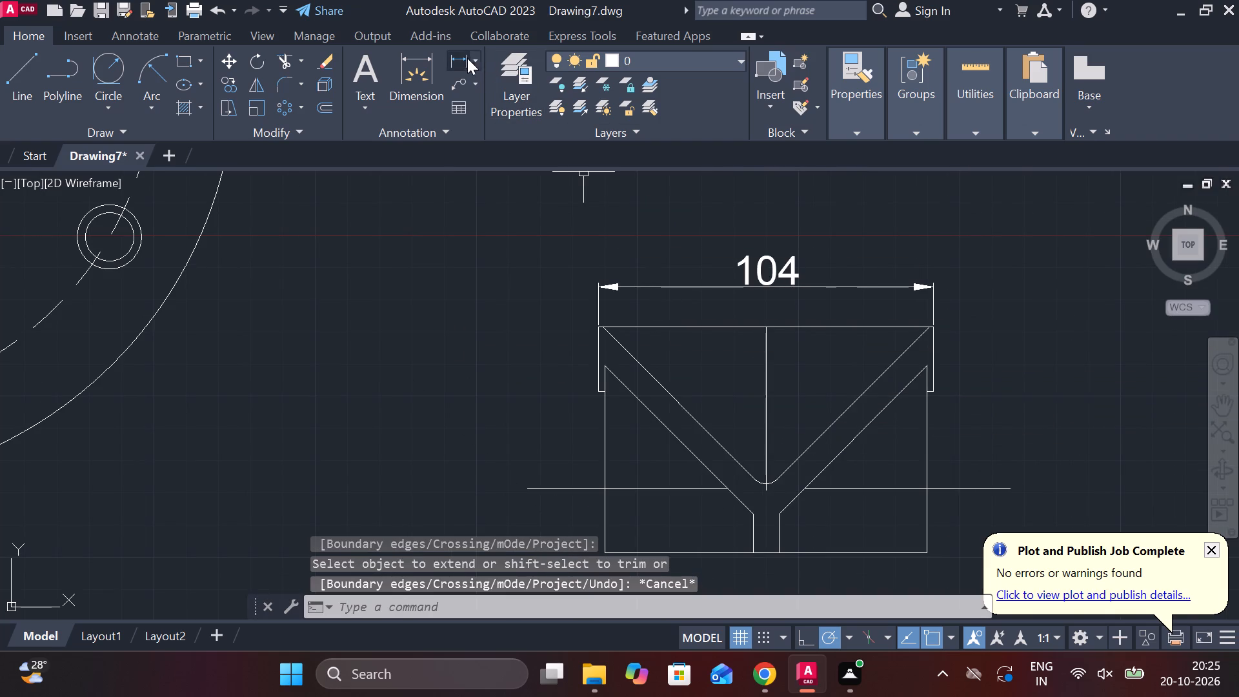
# Add a vertical linear dimension for the left lip's height, placed outside the lip.
pyautogui.click(465, 58)
pyautogui.scroll(2, 713, 307)
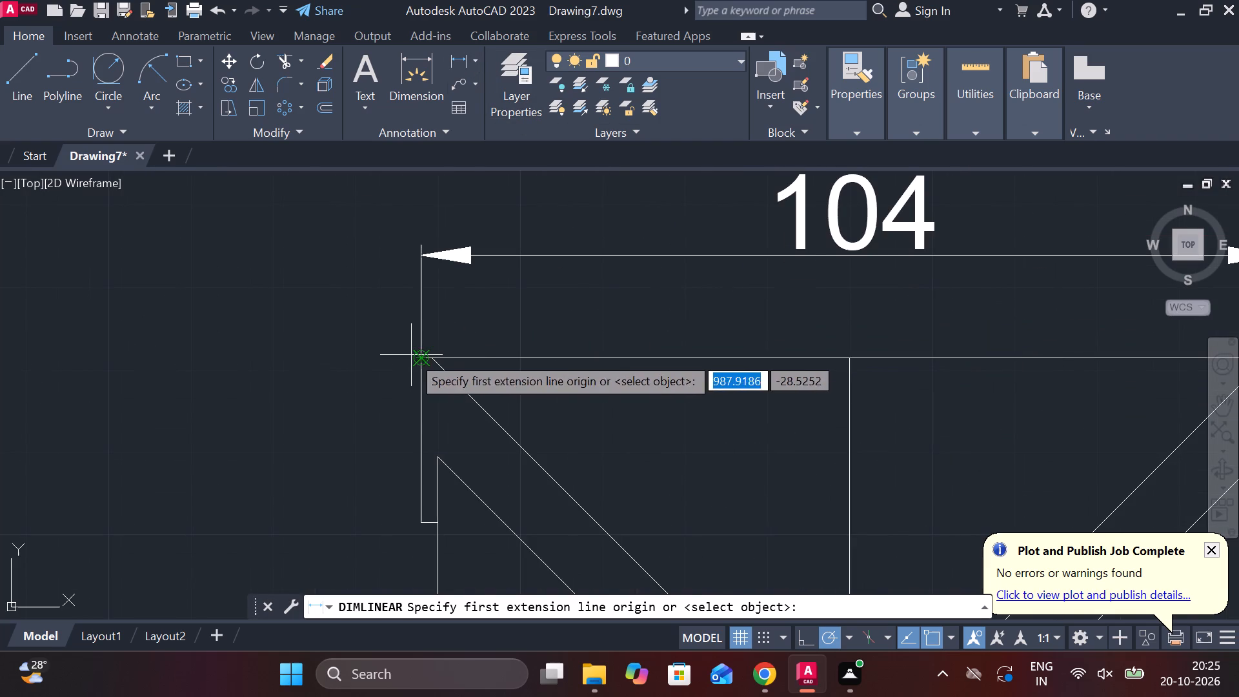
pyautogui.click(411, 355)
pyautogui.click(415, 521)
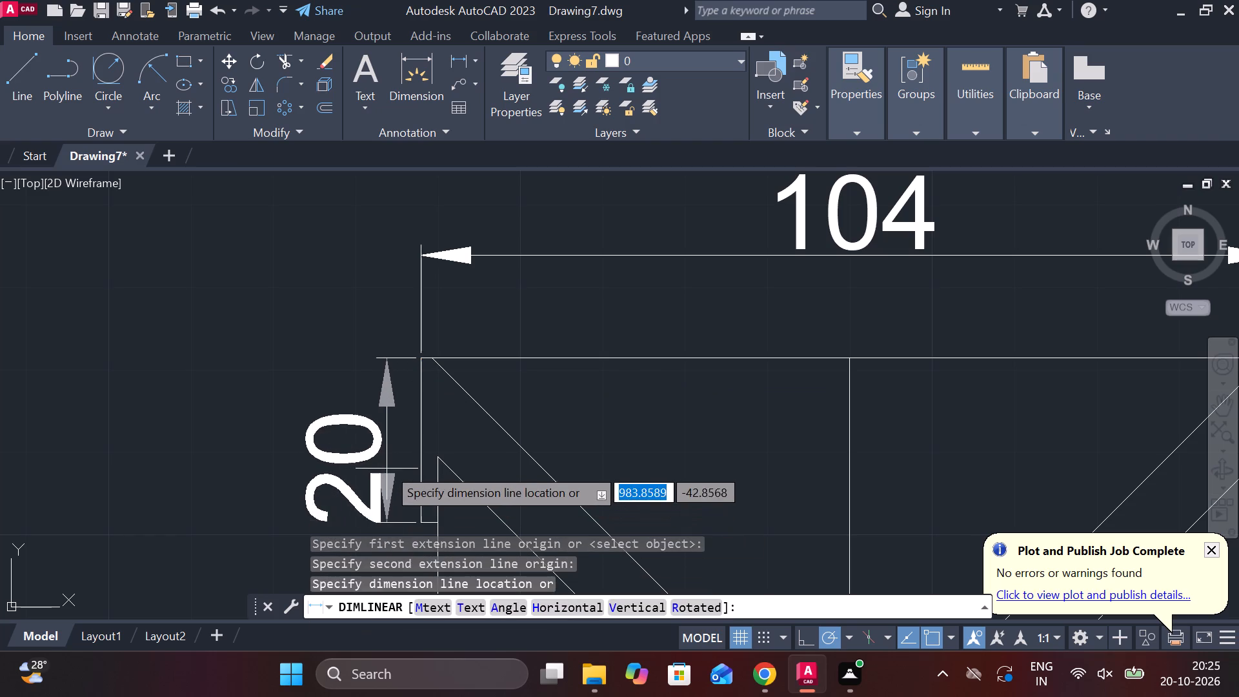
pyautogui.click(390, 440)
pyautogui.moveTo(434, 439); pyautogui.dragTo(527, 241, button='middle')
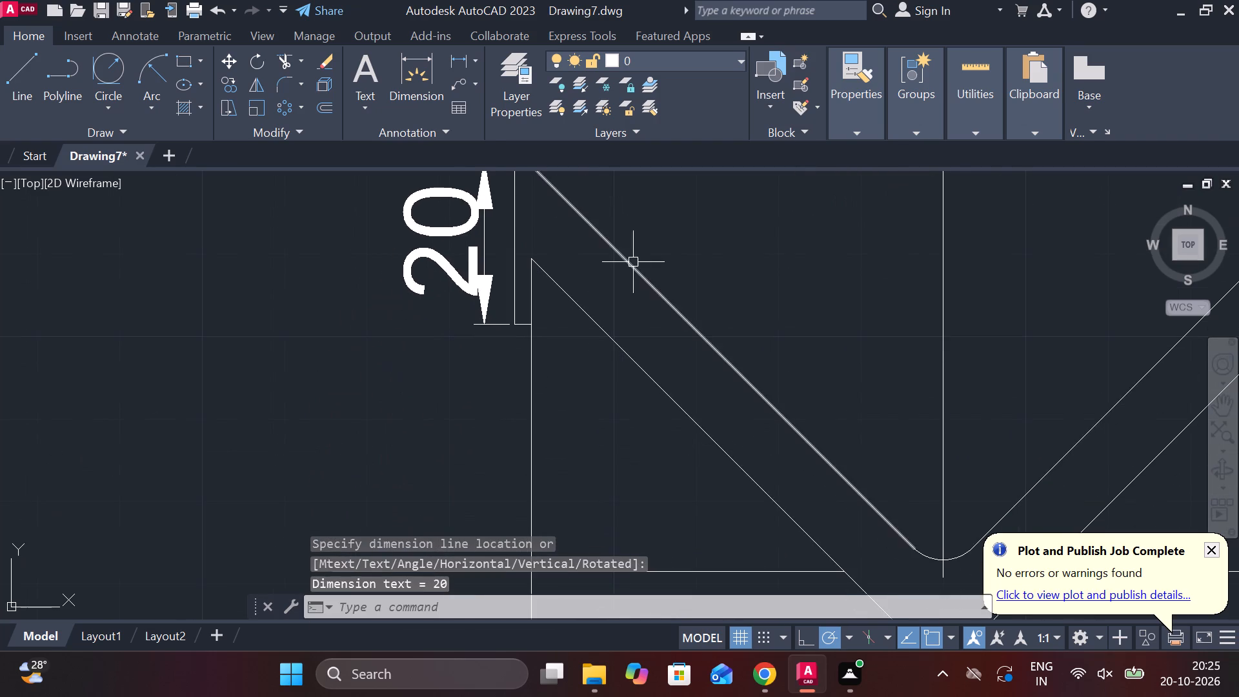
# Add a vertical linear dimension from the left lip's bottom down to the part's bottom edge, aligned below the lip height dimension.
pyautogui.press('space')
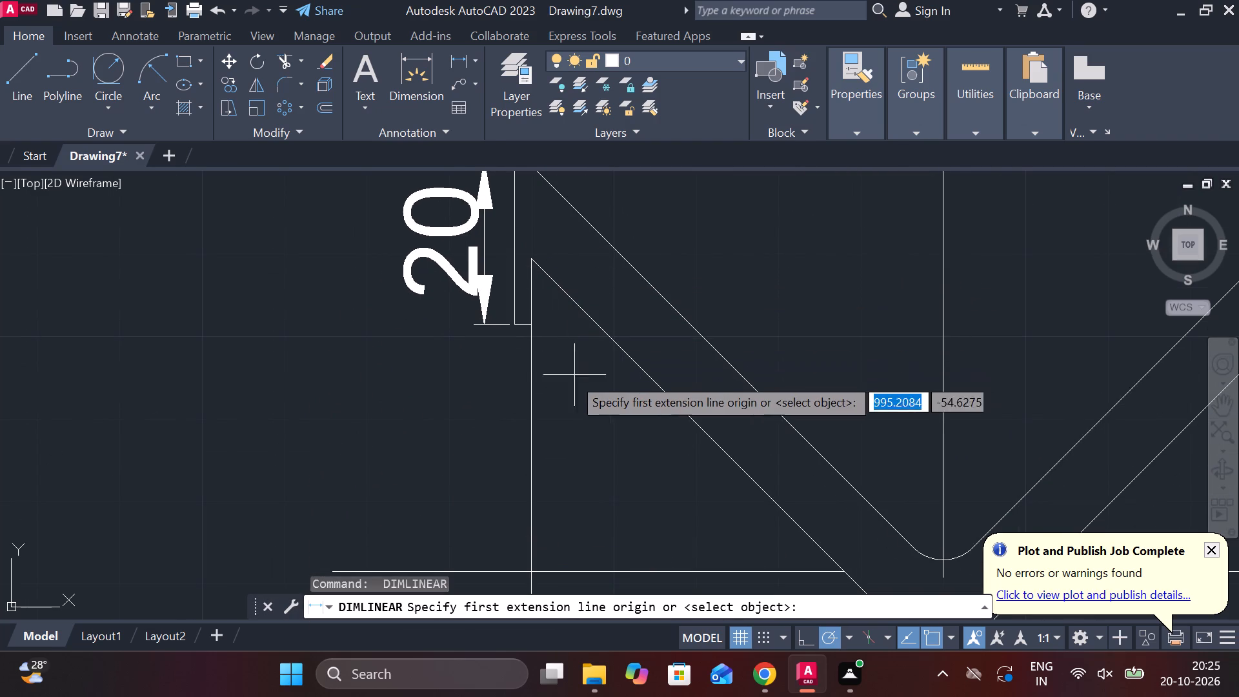
pyautogui.click(510, 323)
pyautogui.scroll(-3, 501, 382)
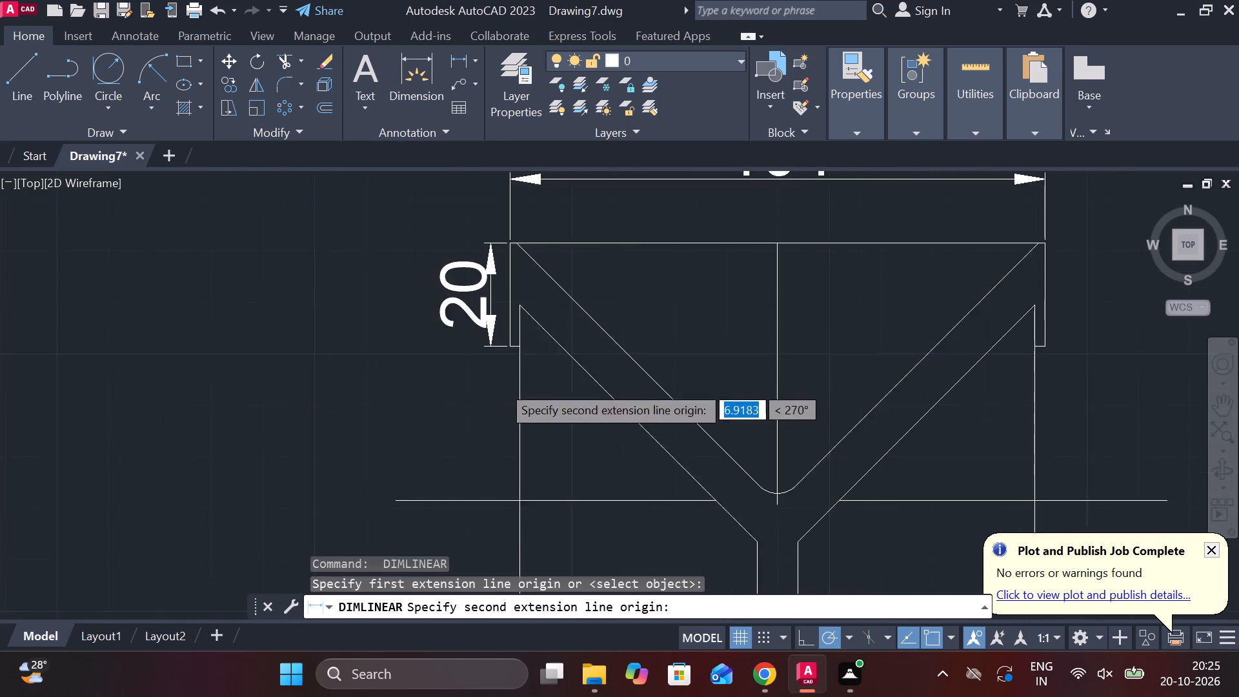
pyautogui.click(510, 467)
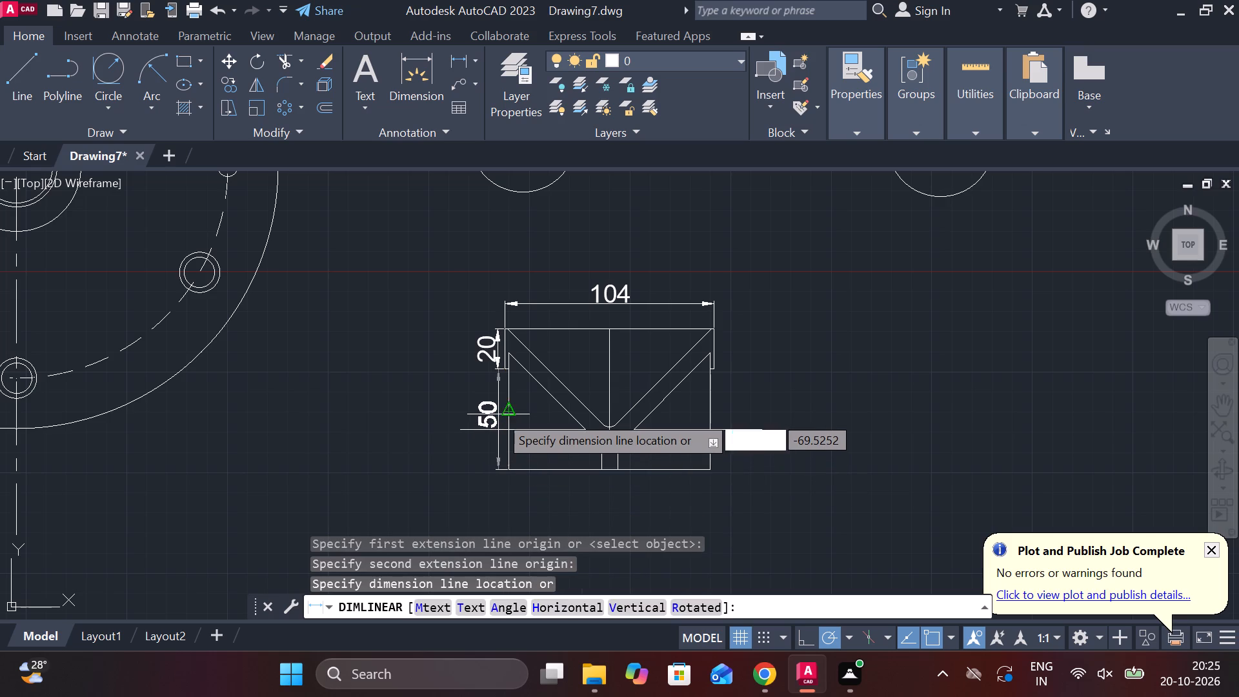
pyautogui.scroll(2, 498, 414)
pyautogui.click(496, 414)
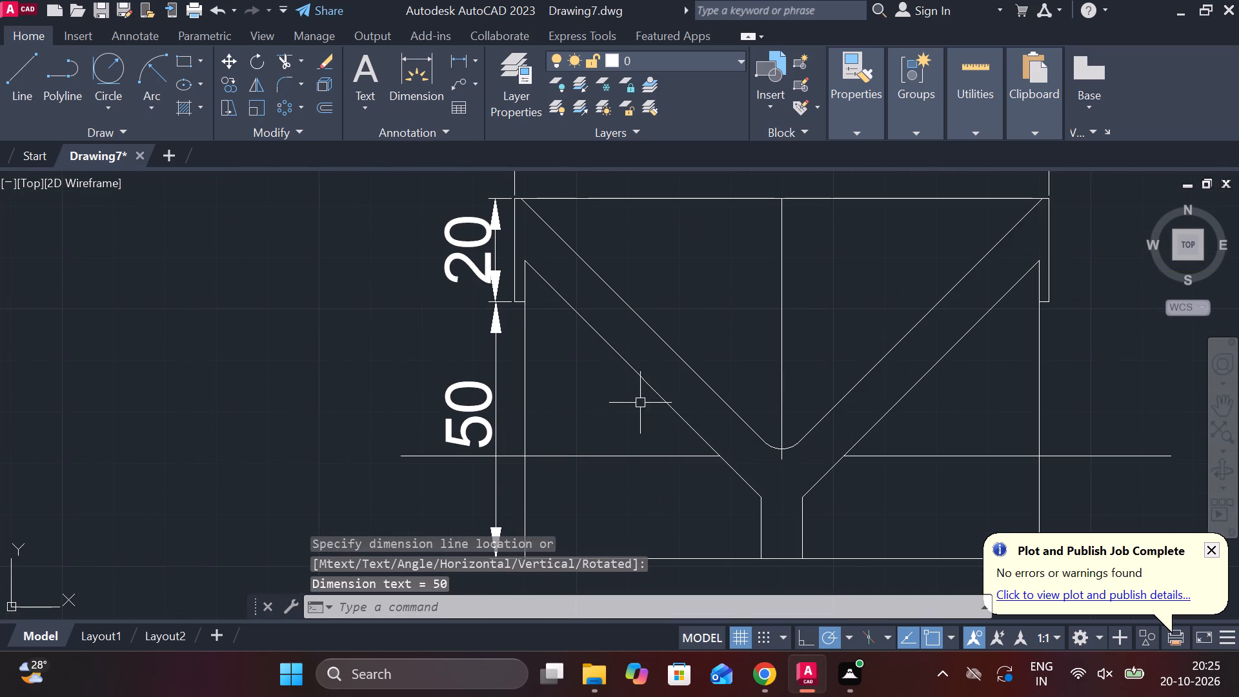
# Add a horizontal linear dimension across the vertical stem of the Y-shaped channel, with its text beside the stem.
pyautogui.scroll(-2, 640, 403)
pyautogui.press('space')
pyautogui.scroll(2, 714, 443)
pyautogui.click(643, 467)
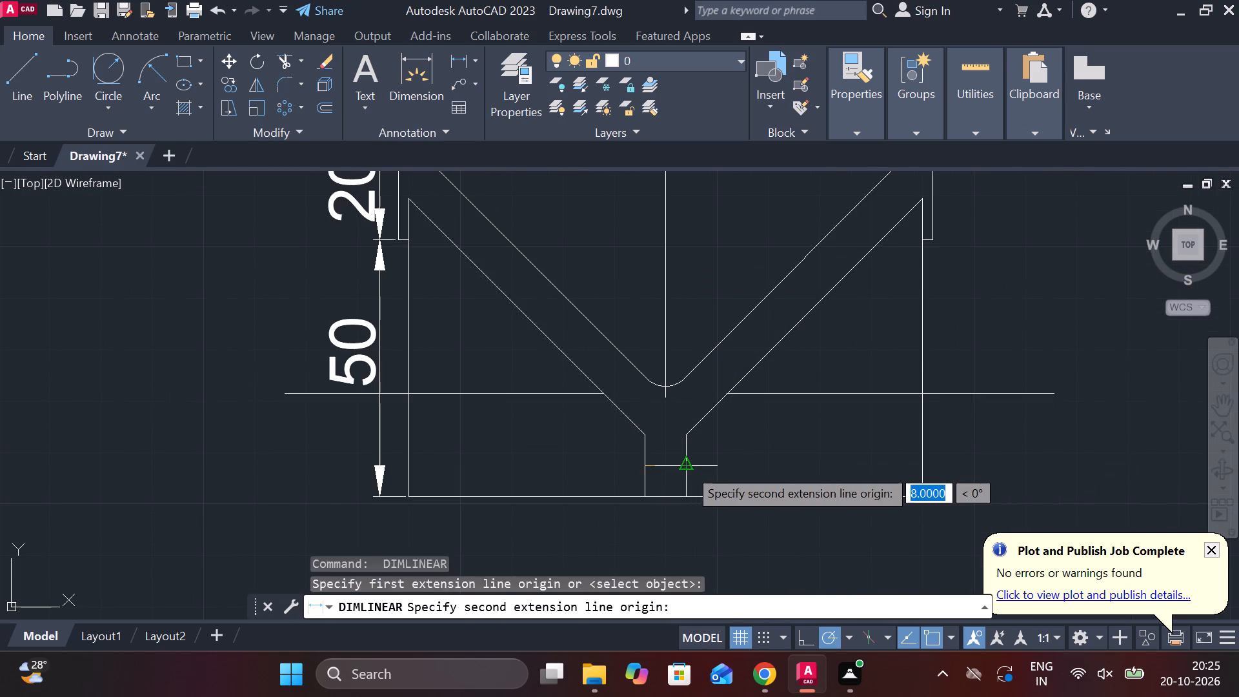
pyautogui.click(687, 467)
pyautogui.click(744, 468)
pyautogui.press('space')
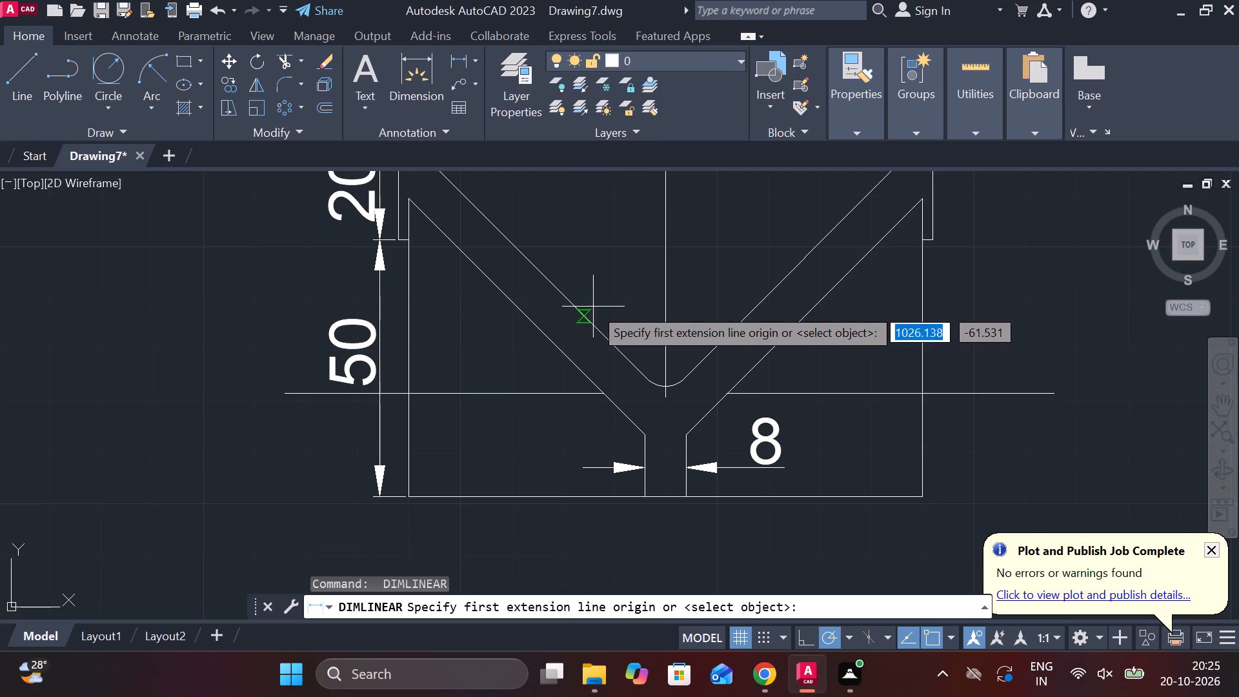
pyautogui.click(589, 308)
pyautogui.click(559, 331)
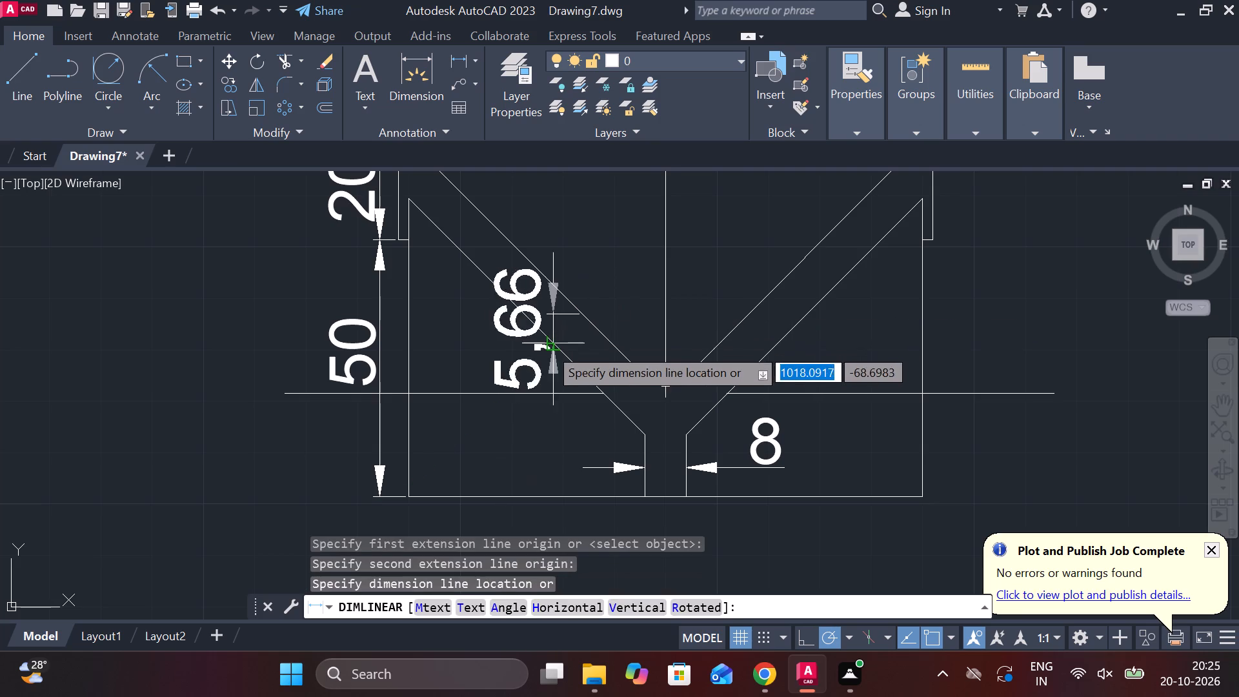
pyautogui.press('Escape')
# Add a horizontal linear dimension below the part across its full bottom width.
pyautogui.press('space')
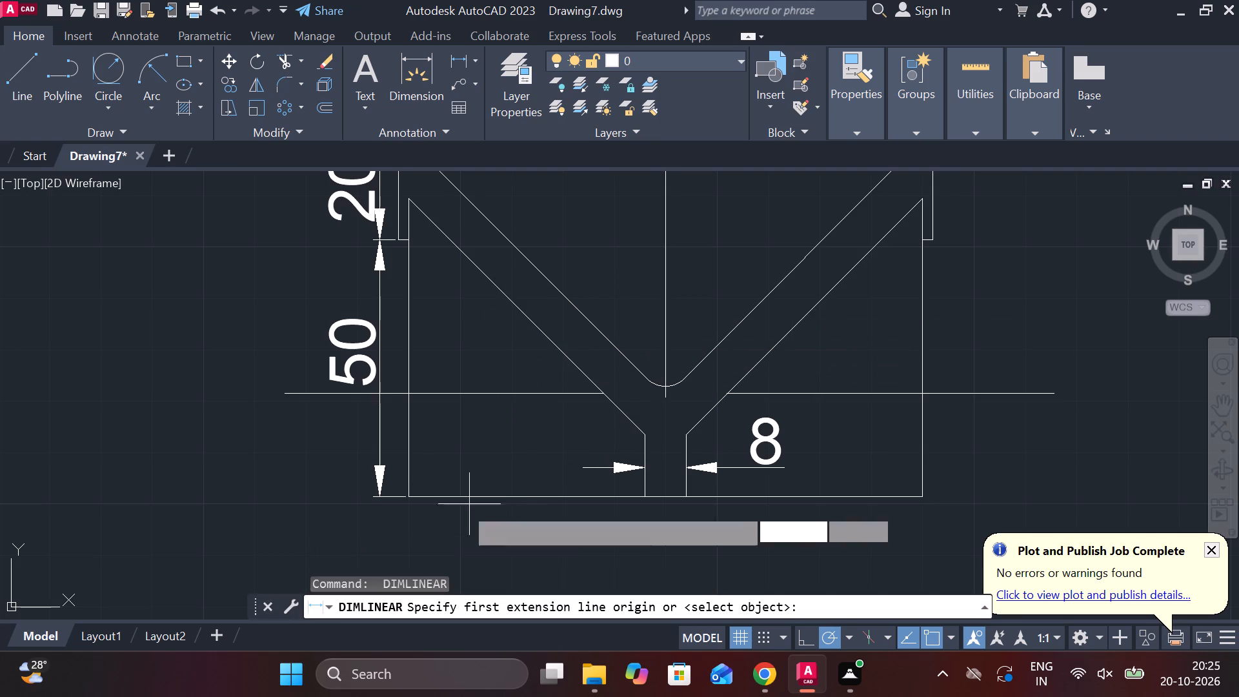
pyautogui.click(401, 496)
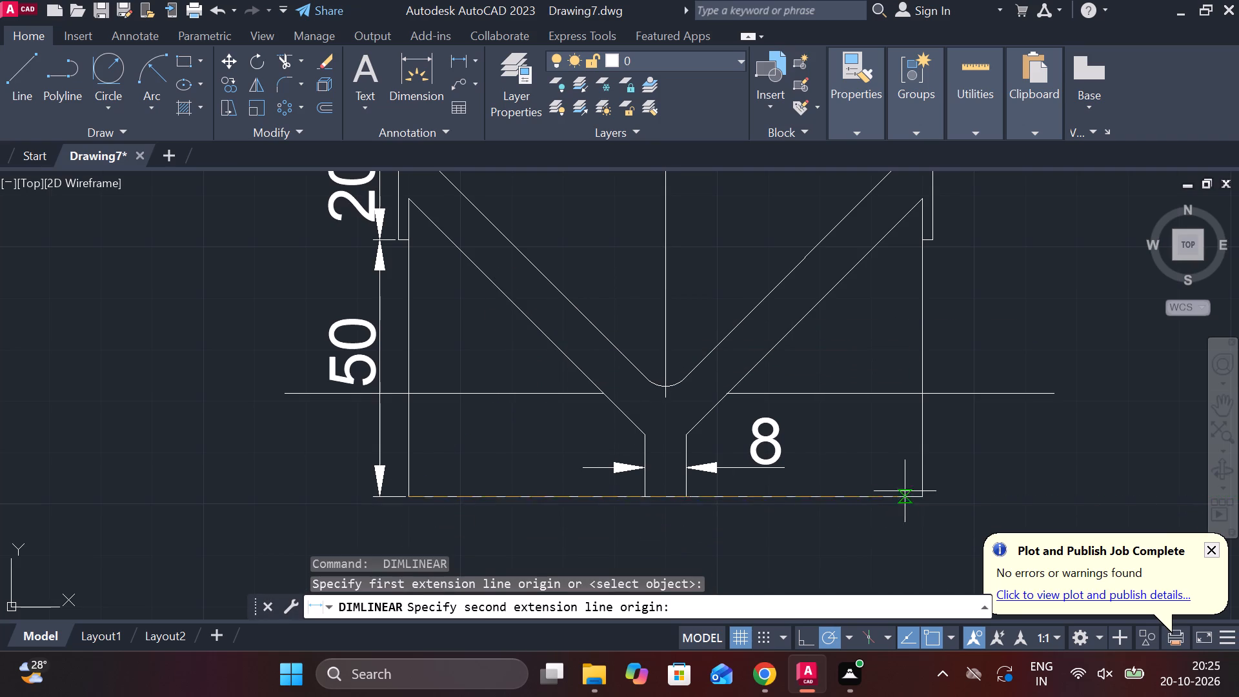
pyautogui.click(923, 491)
pyautogui.moveTo(750, 525); pyautogui.dragTo(762, 423, button='middle')
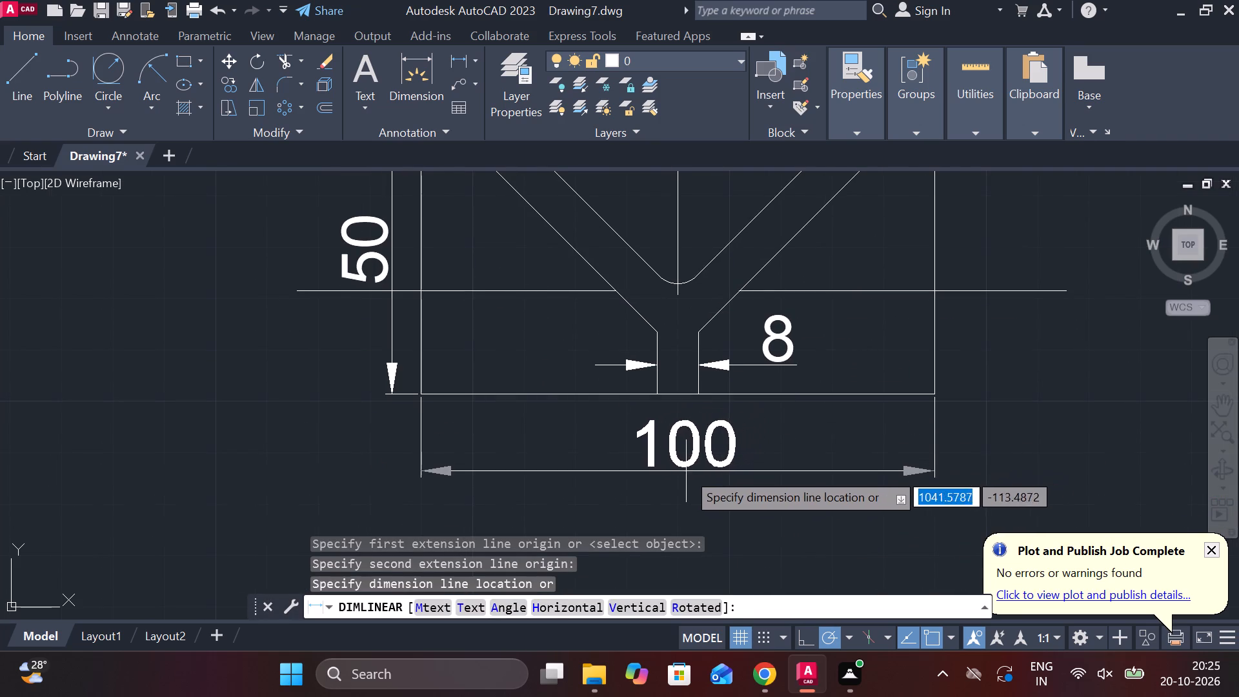
pyautogui.click(668, 478)
# Add an aligned dimension perpendicular across the left sloped channel, with its text placed inside the V.
pyautogui.click(472, 49)
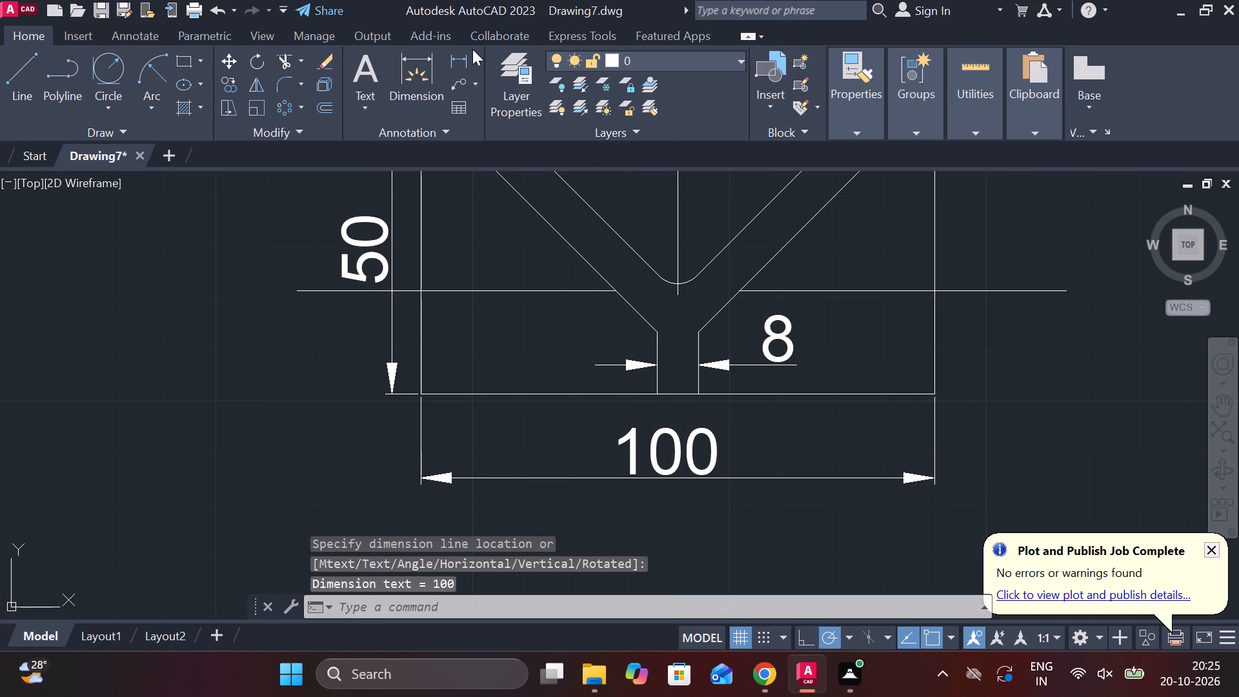
pyautogui.click(476, 56)
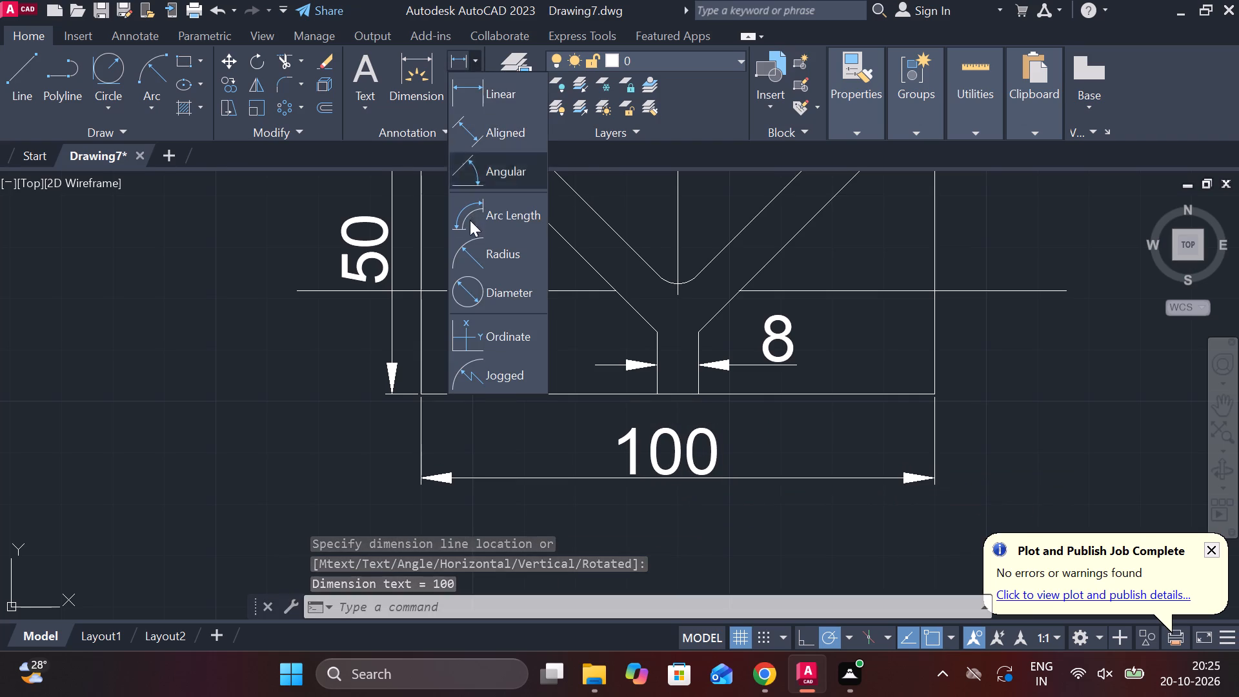
pyautogui.click(492, 145)
pyautogui.click(533, 207)
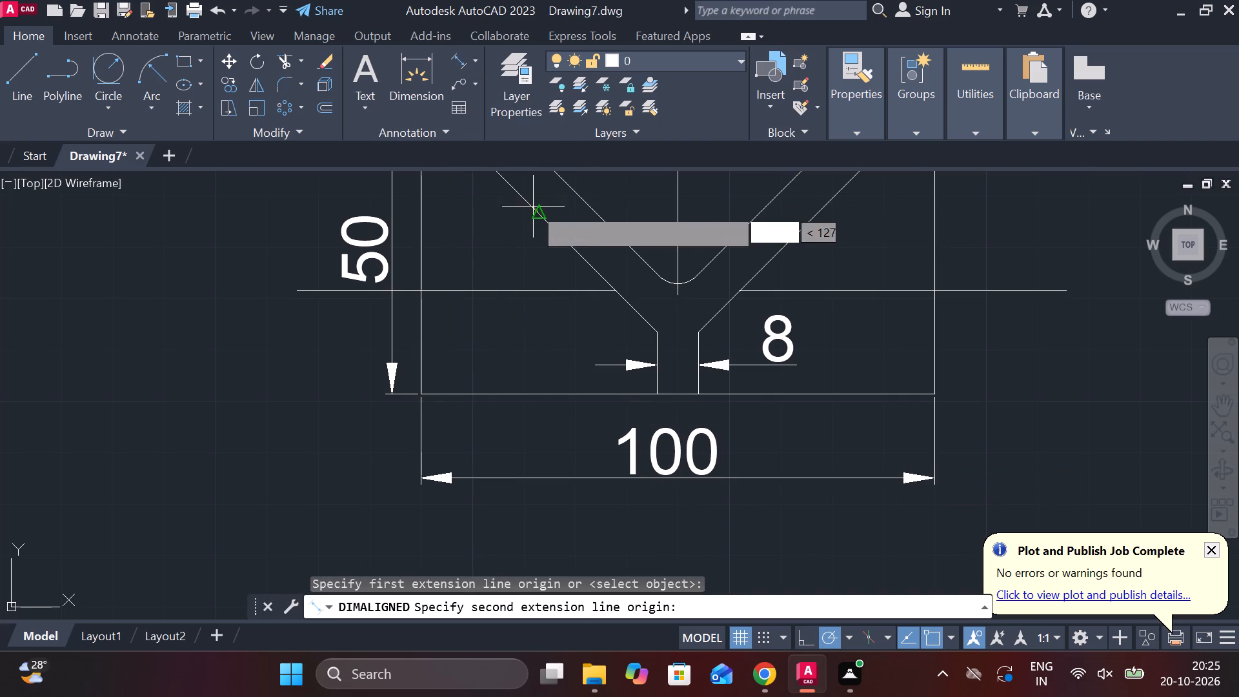
pyautogui.moveTo(590, 191); pyautogui.dragTo(593, 340, button='middle')
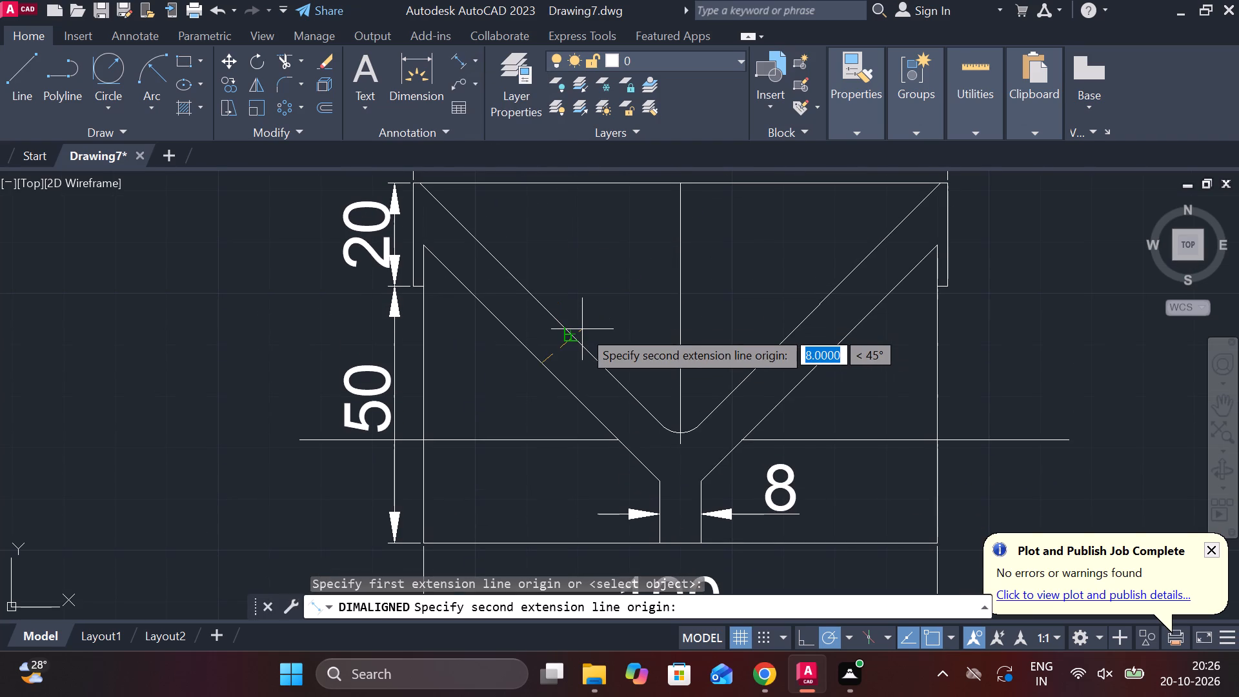
pyautogui.click(582, 329)
pyautogui.click(582, 328)
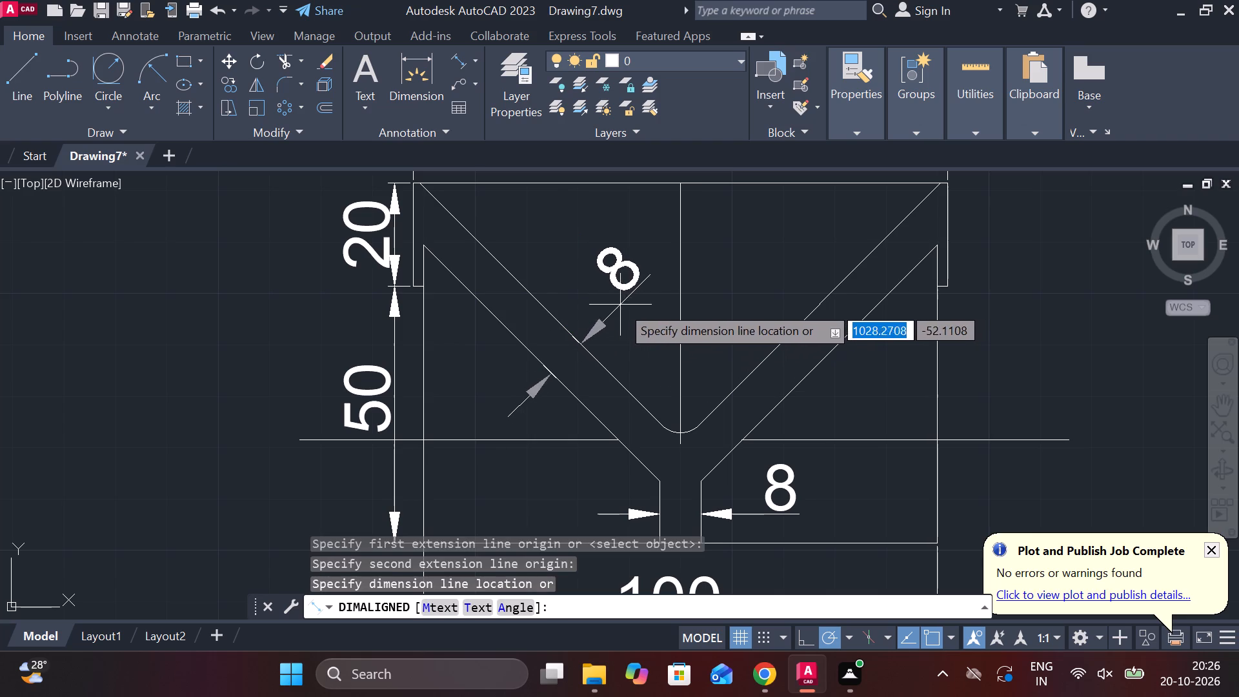
pyautogui.click(620, 305)
# Hatch the Y-shaped section, including both sloped arms, the lips and the lower stem.
pyautogui.scroll(-2, 621, 305)
pyautogui.scroll(1, 736, 303)
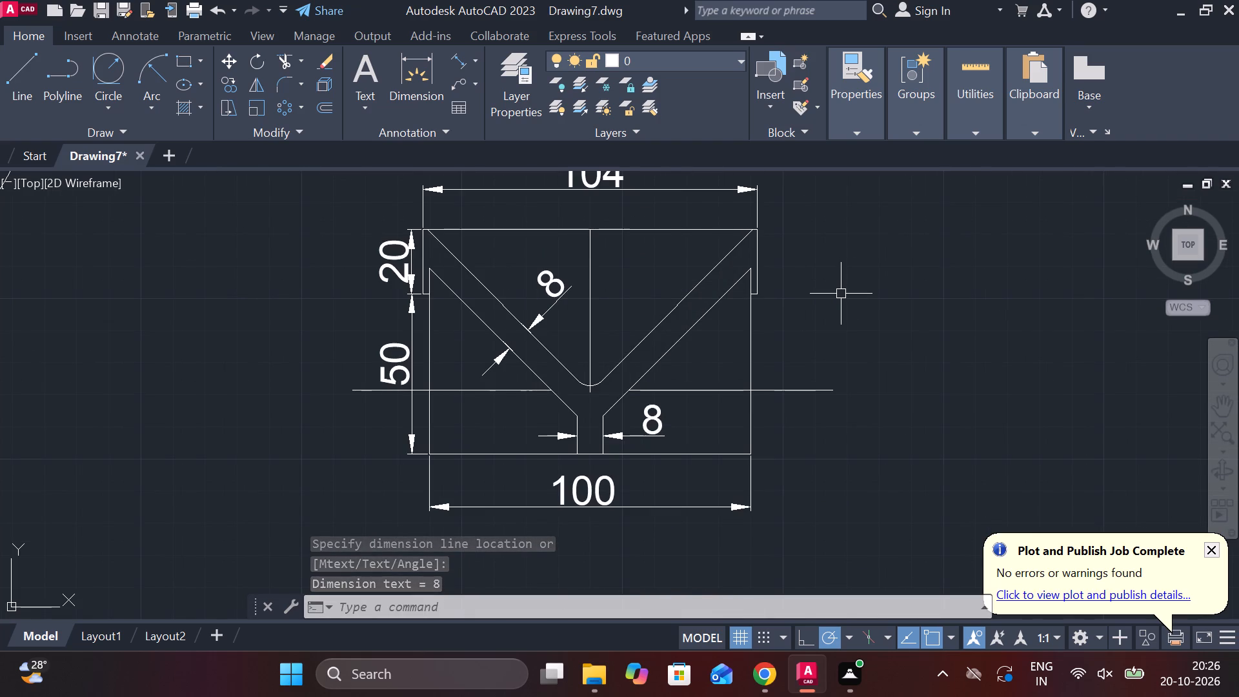
pyautogui.scroll(-2, 721, 244)
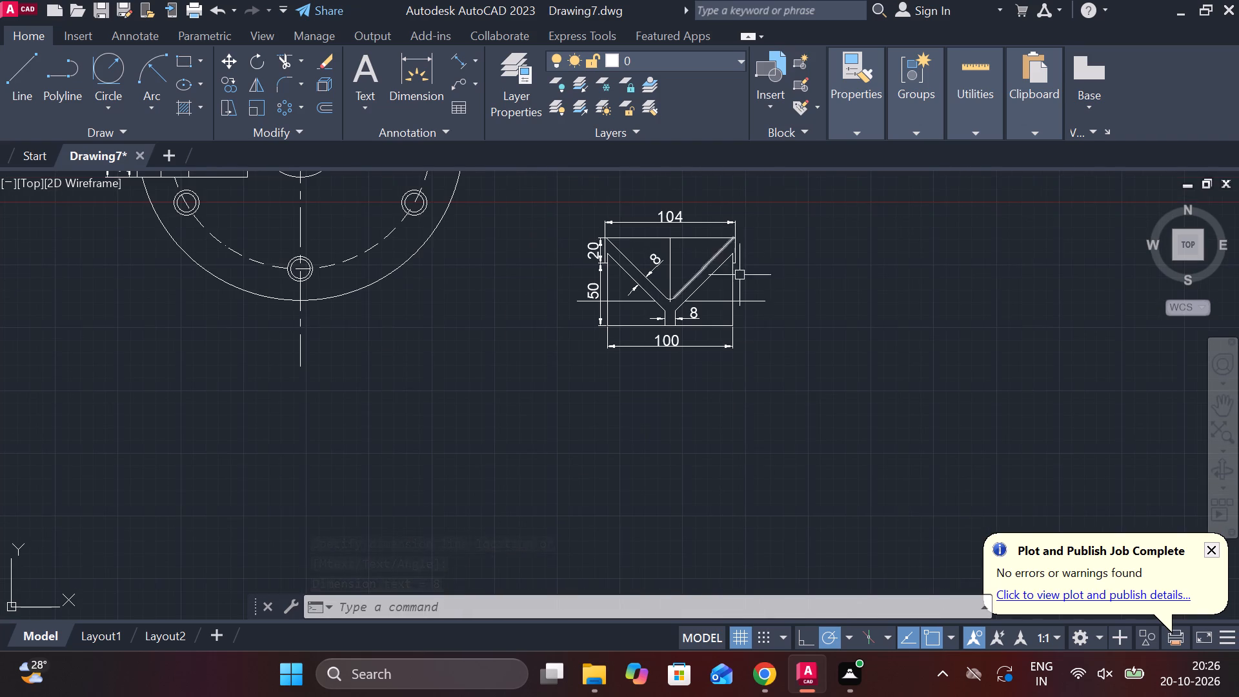
pyautogui.click(190, 108)
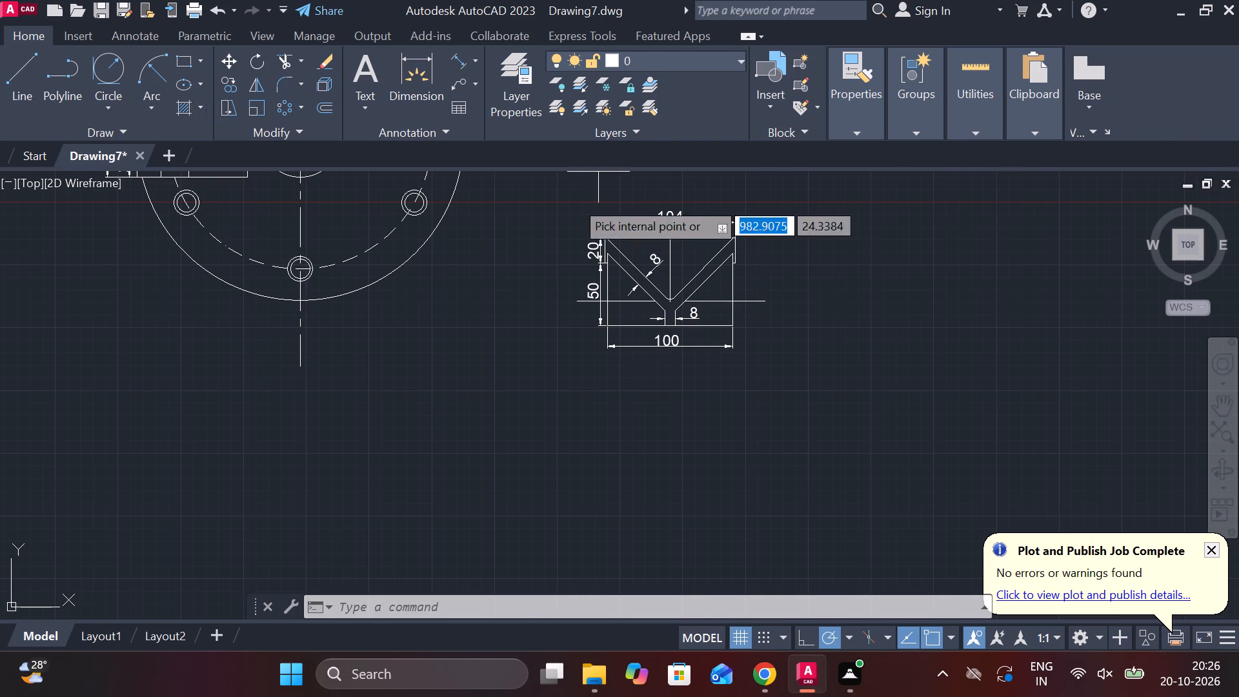
pyautogui.scroll(2, 748, 267)
pyautogui.click(669, 268)
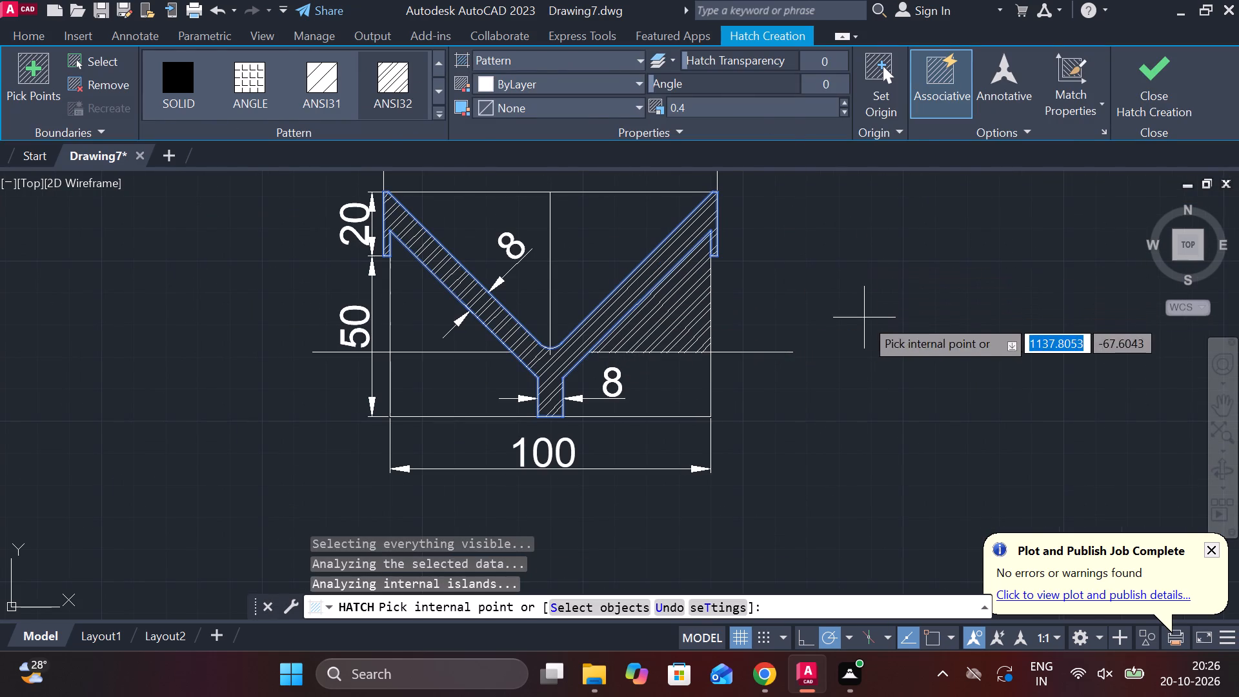
pyautogui.press('Escape')
# Set the Y-shaped section's hatch angle to 69.
pyautogui.click(461, 285)
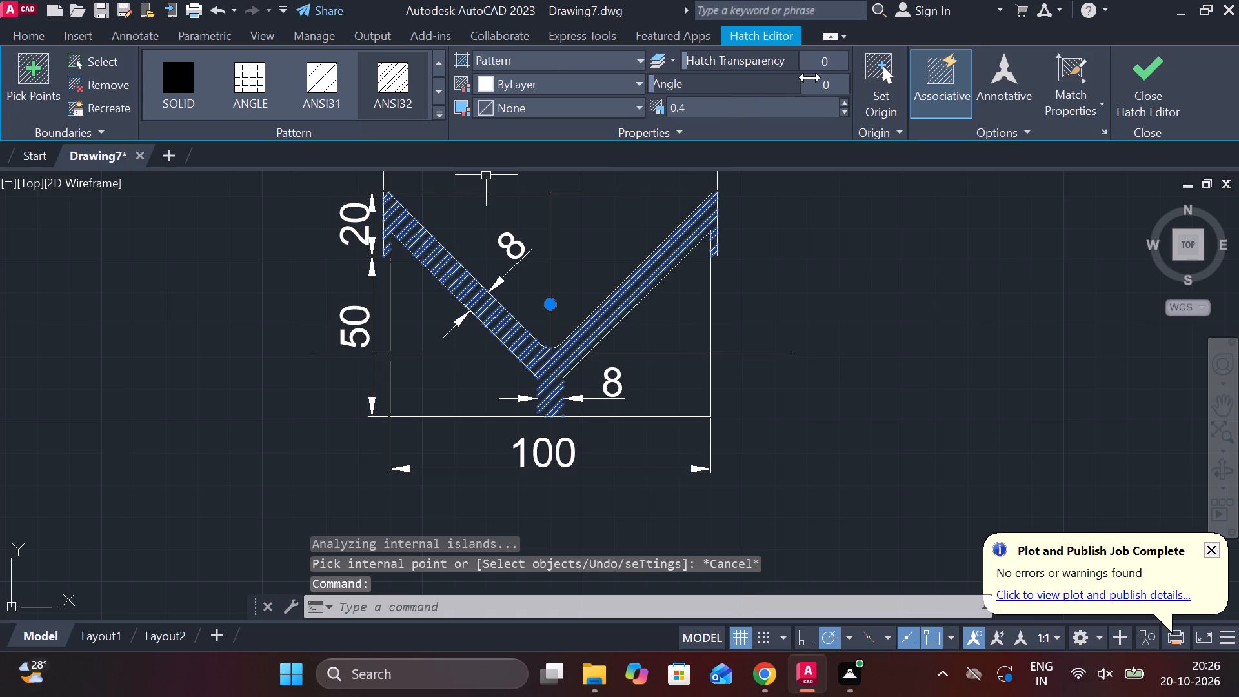
pyautogui.moveTo(810, 77); pyautogui.dragTo(857, 85)
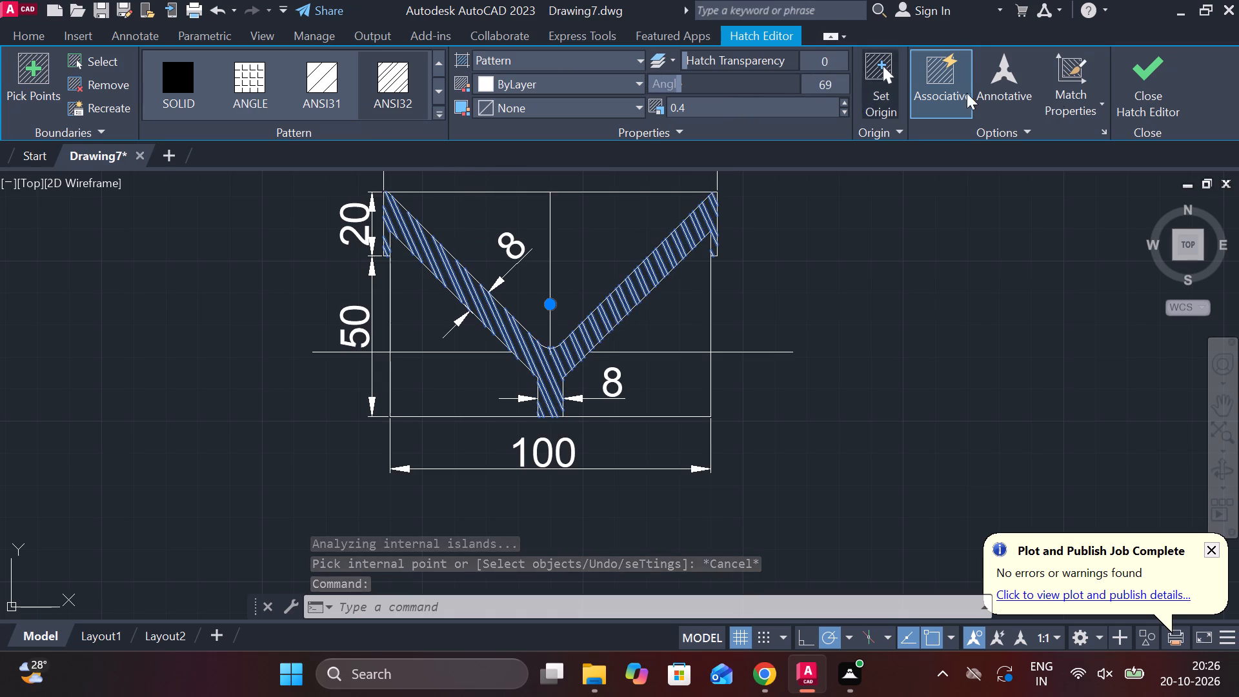
pyautogui.click(1125, 82)
pyautogui.press('Escape')
# Copy the circled 2 label to just below the lower right corner of the Y-shaped part.
pyautogui.scroll(-1, 807, 381)
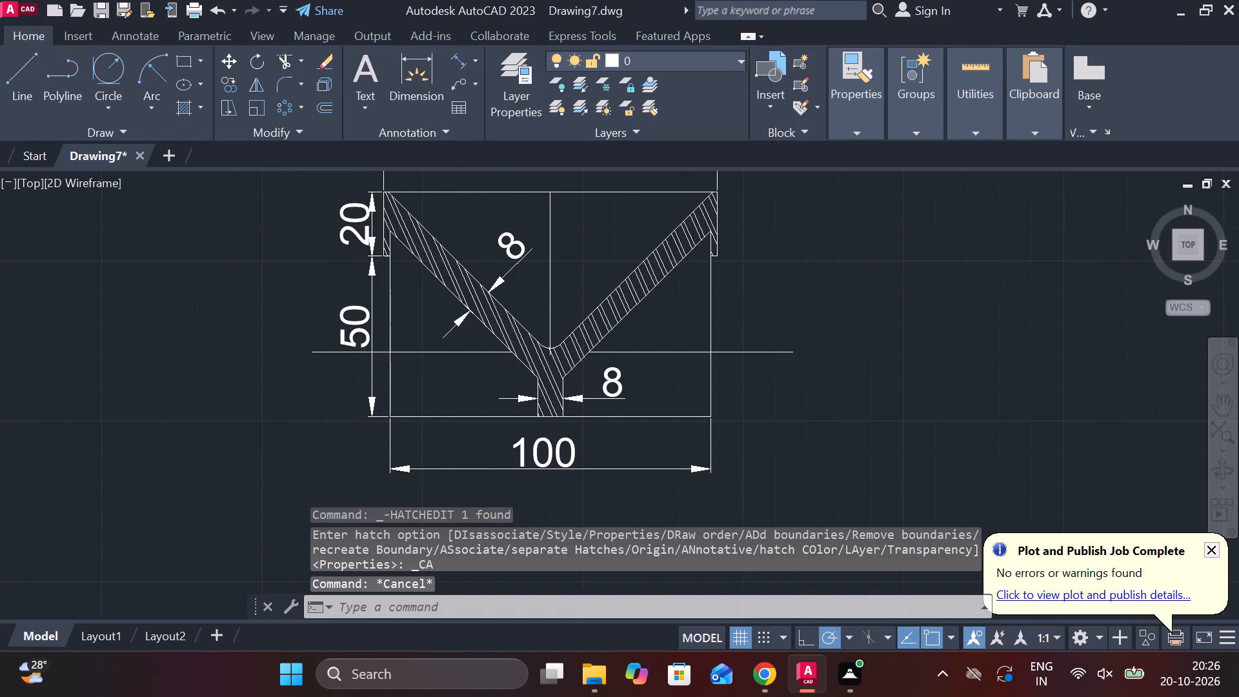
pyautogui.scroll(-1, 807, 381)
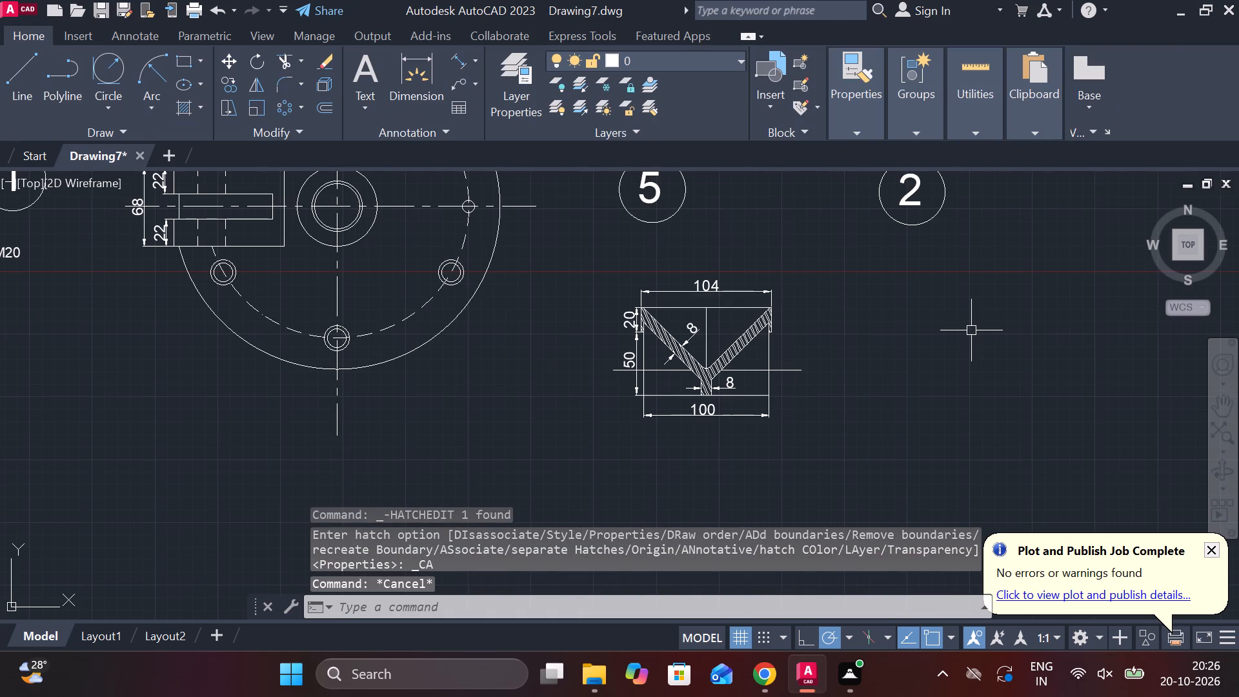
pyautogui.scroll(-1, 971, 328)
pyautogui.moveTo(959, 325); pyautogui.dragTo(856, 396, button='middle')
pyautogui.scroll(-1, 856, 387)
pyautogui.moveTo(831, 390); pyautogui.dragTo(829, 362, button='middle')
pyautogui.scroll(2, 831, 336)
pyautogui.moveTo(796, 245); pyautogui.dragTo(801, 245)
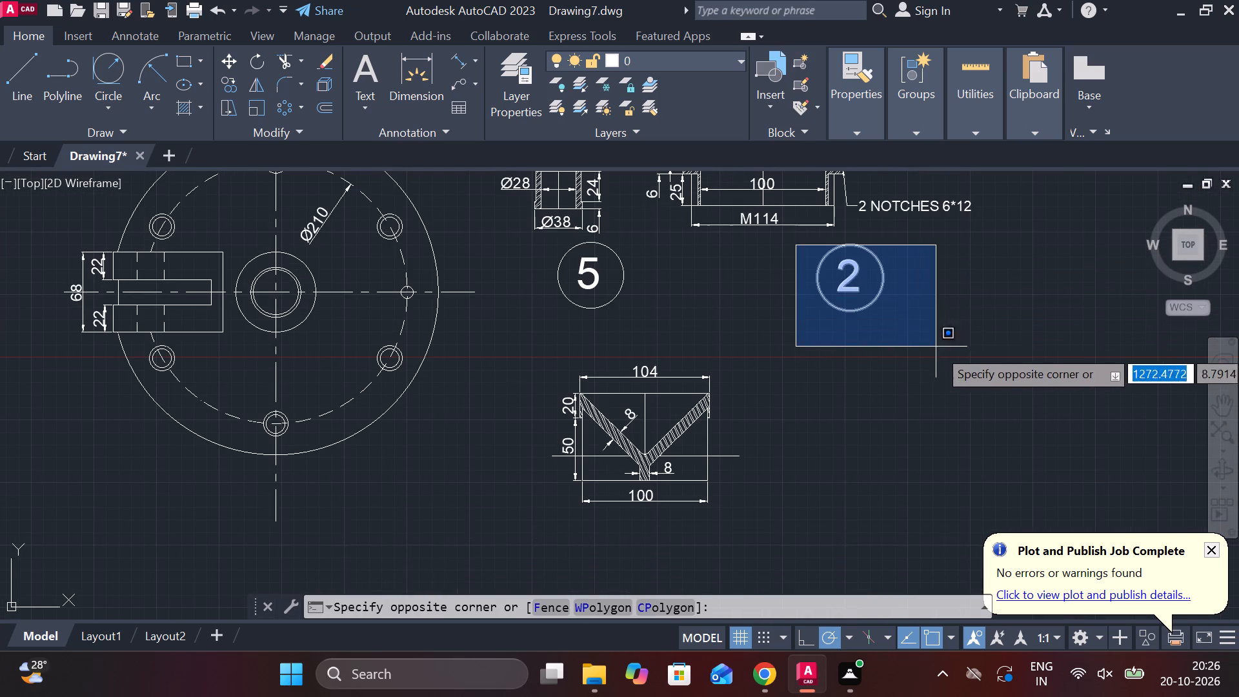
pyautogui.click(940, 350)
pyautogui.write('CO')
pyautogui.press('Return')
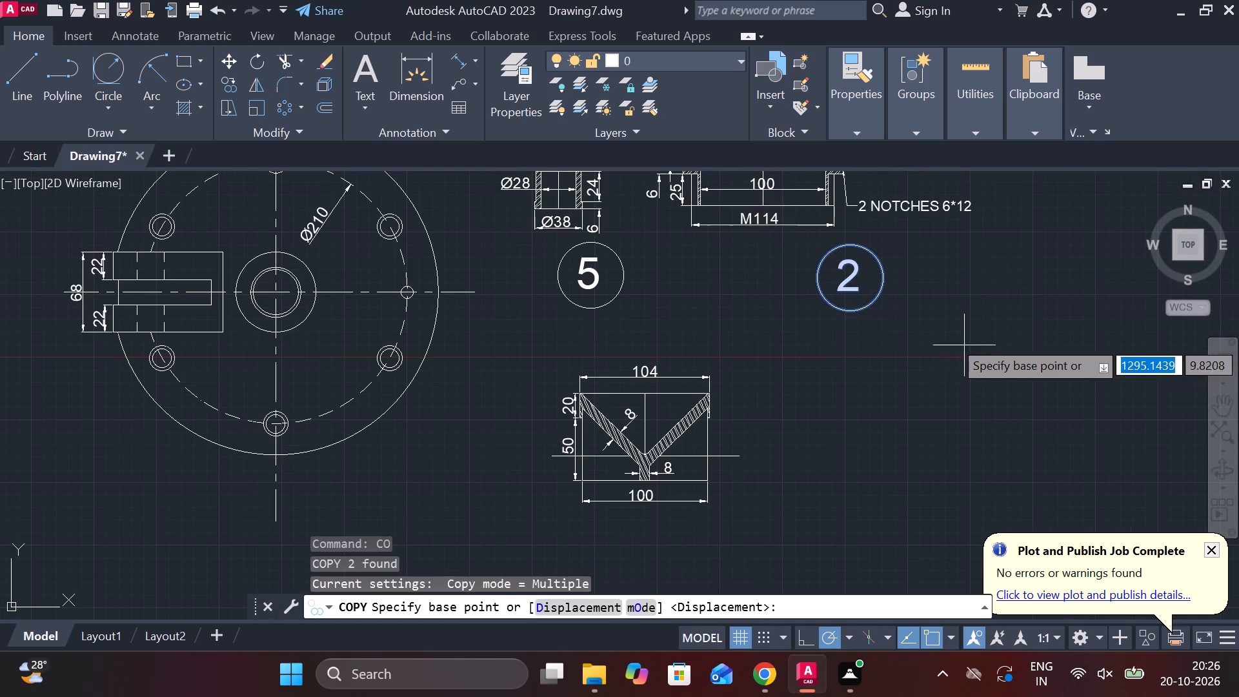
pyautogui.click(964, 338)
pyautogui.moveTo(959, 397); pyautogui.dragTo(934, 319, button='middle')
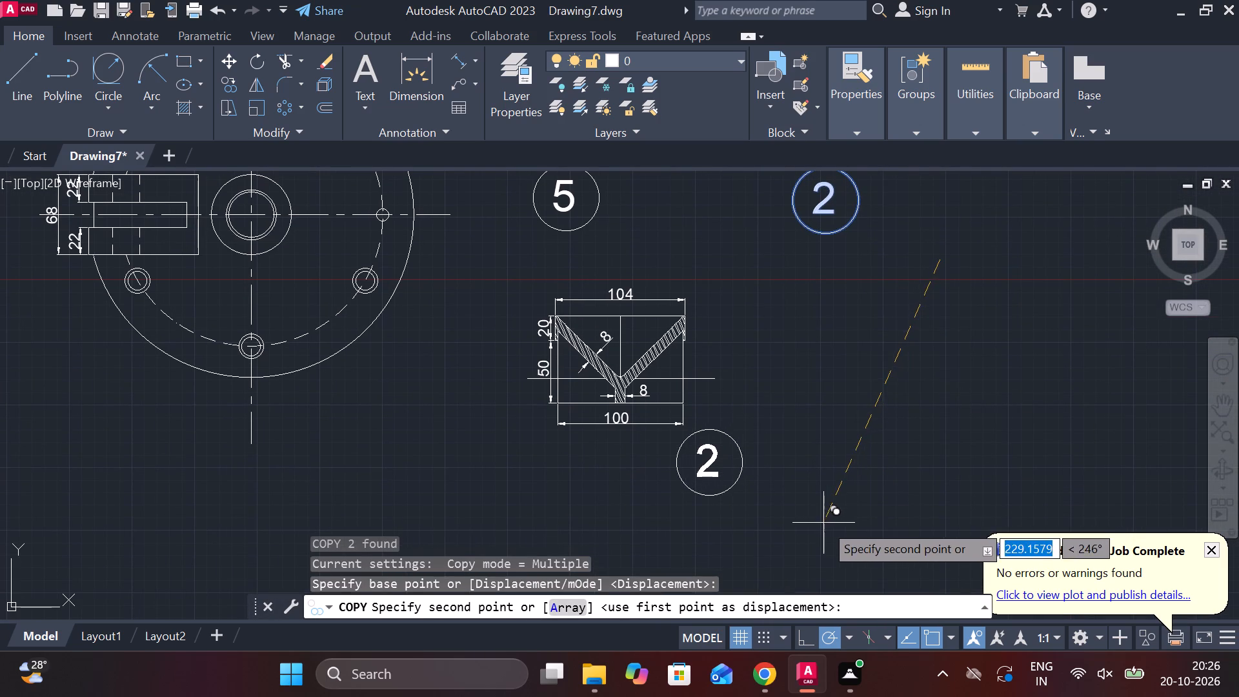
pyautogui.click(823, 523)
pyautogui.press('Escape')
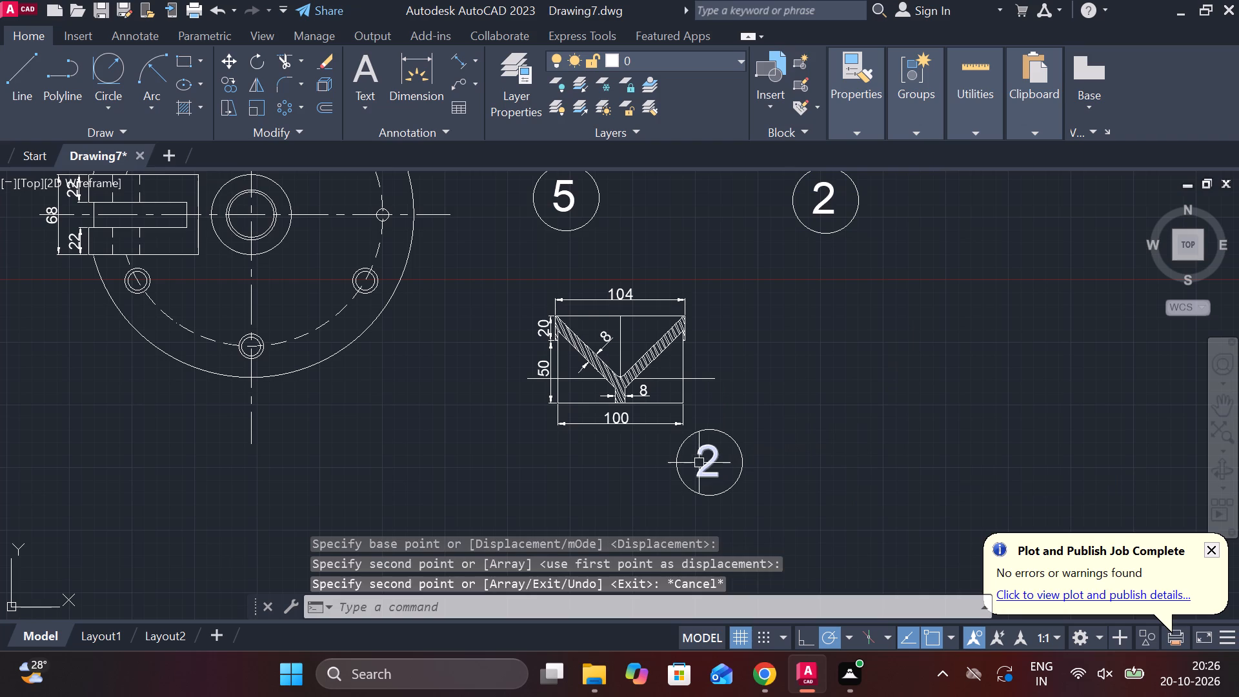
# Change the copied label's number to 3.
pyautogui.click(699, 463)
pyautogui.doubleClick(712, 460)
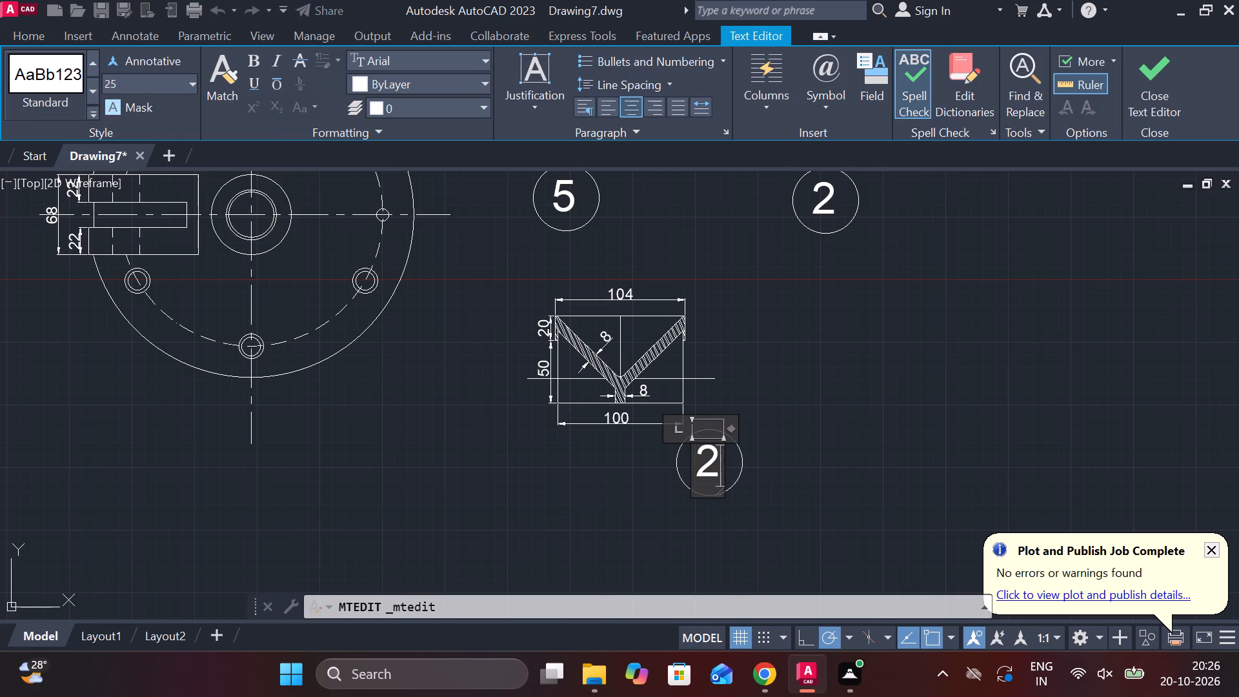
pyautogui.press('BackSpace')
pyautogui.press('3')
pyautogui.click(1178, 90)
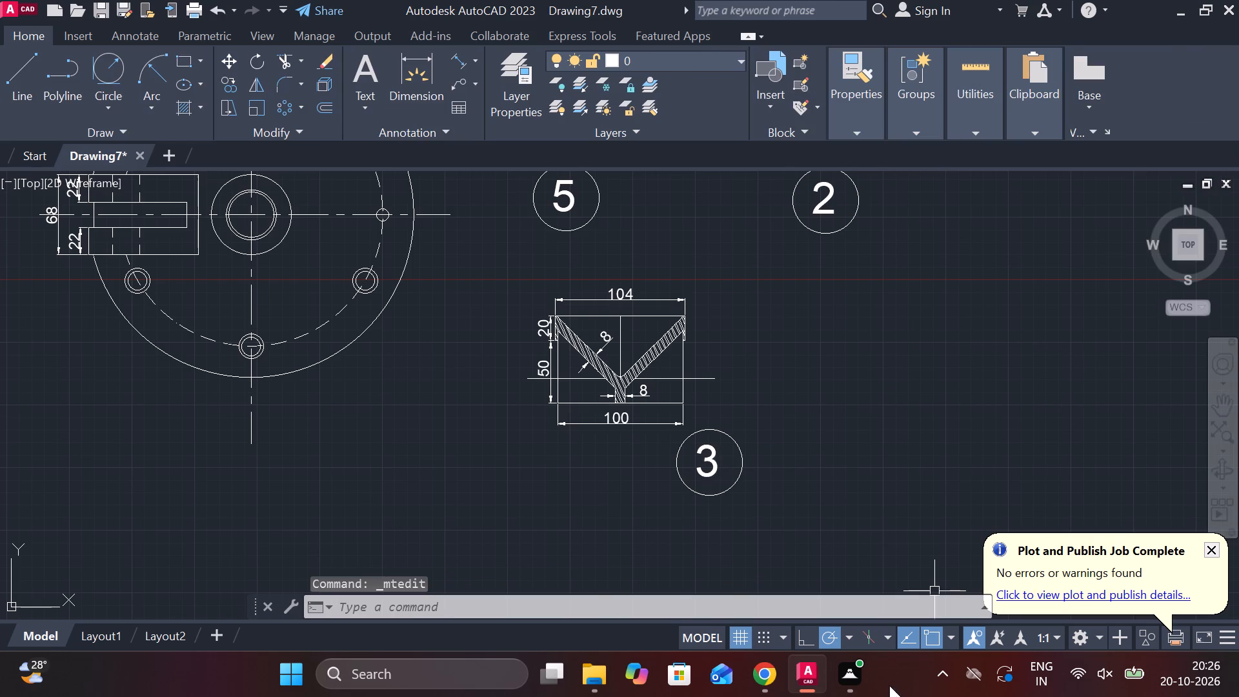
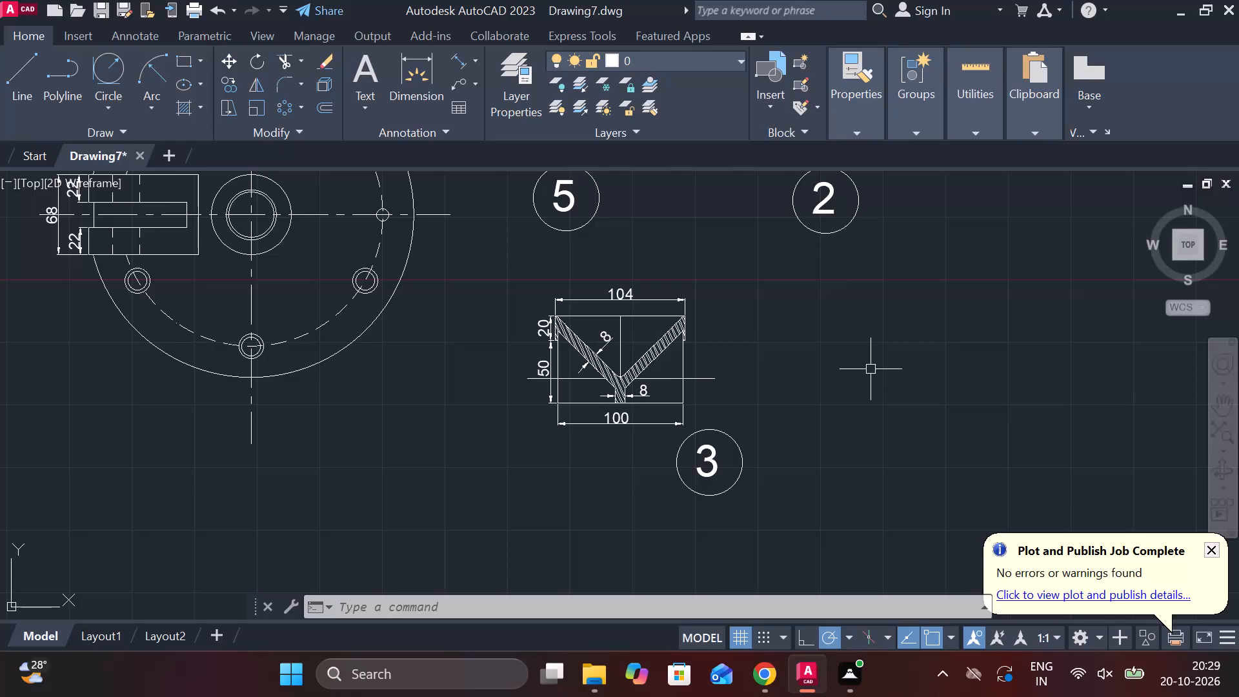
# Draw a closed horizontal rectangle, 76 long and 12 high, in the empty space beside the labelled parts as the pin's shank.
pyautogui.scroll(-3, 871, 369)
pyautogui.scroll(1, 871, 372)
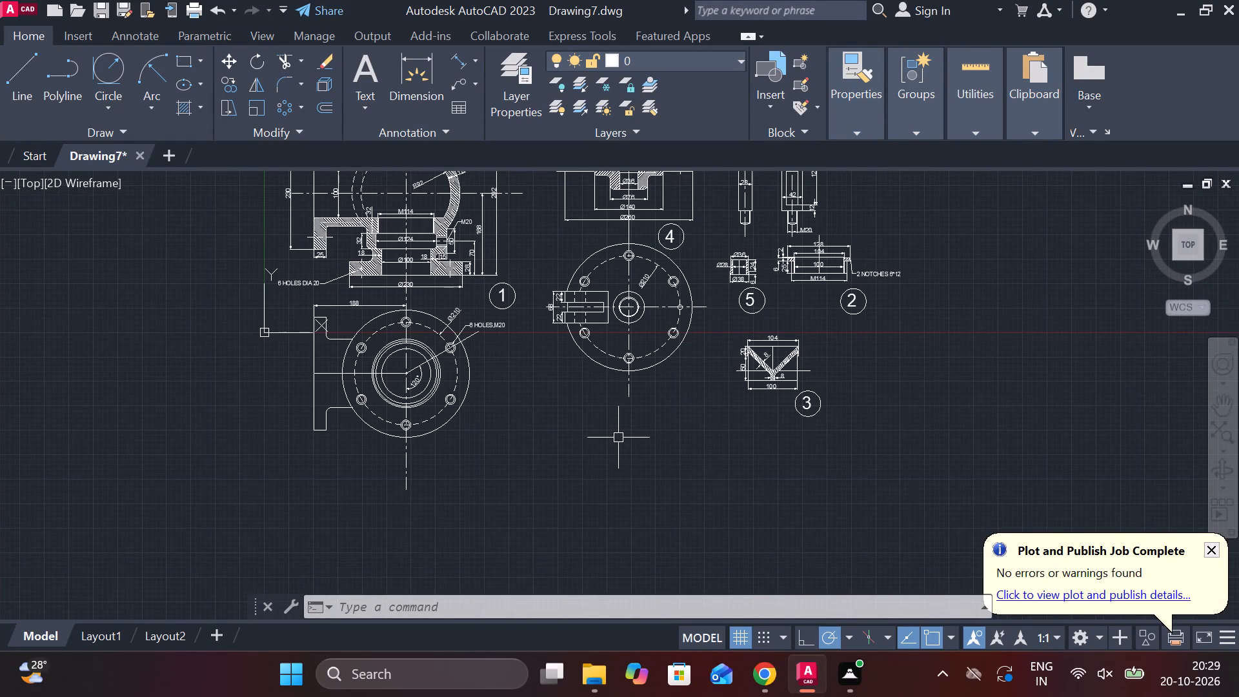
pyautogui.moveTo(618, 447); pyautogui.dragTo(424, 443, button='middle')
pyautogui.moveTo(1032, 366); pyautogui.dragTo(684, 514, button='middle')
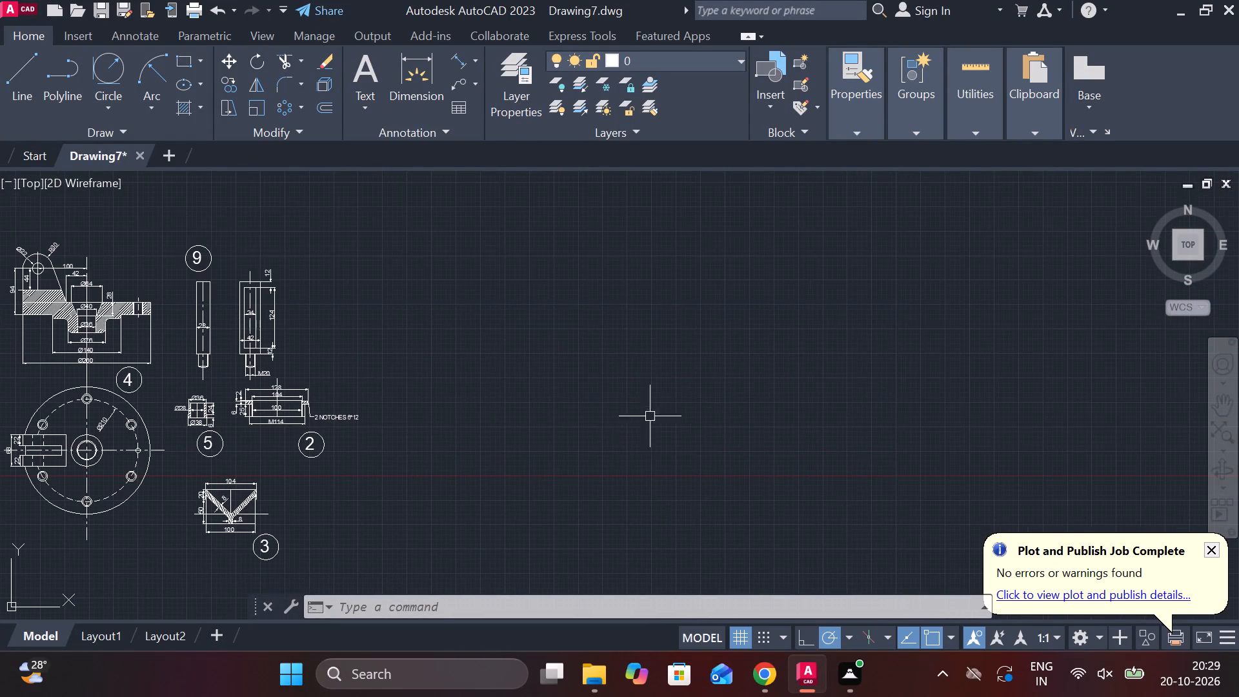
pyautogui.press('l')
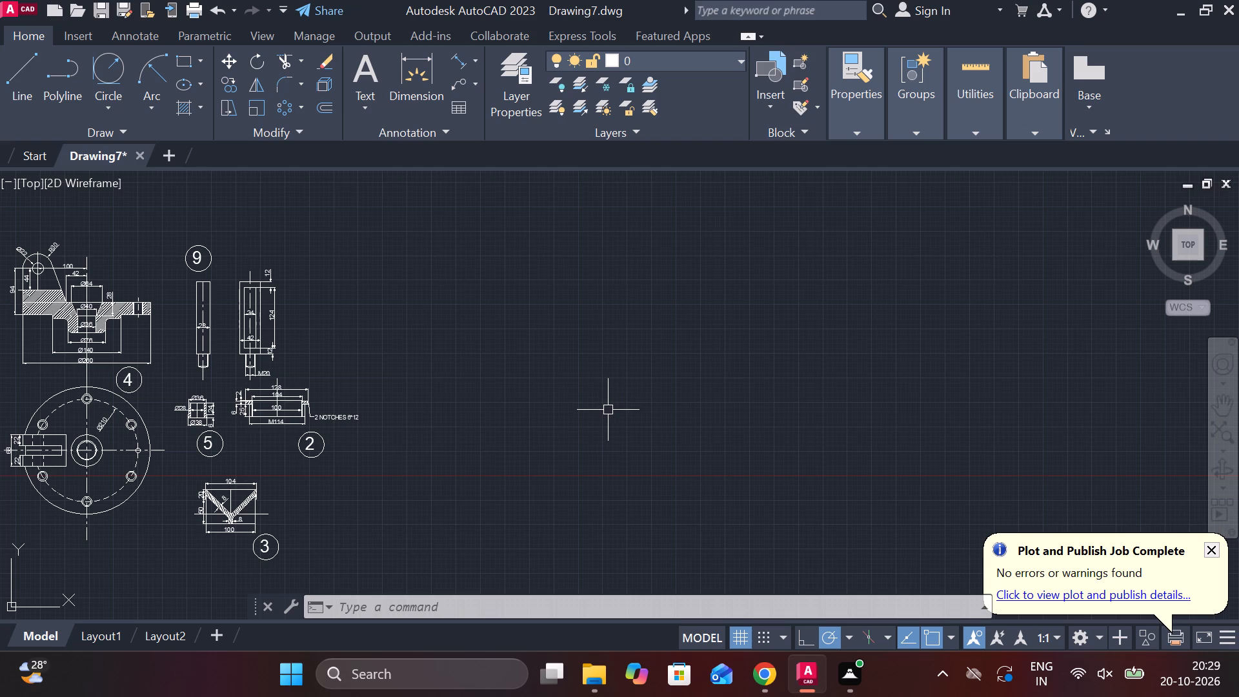
pyautogui.press('Return')
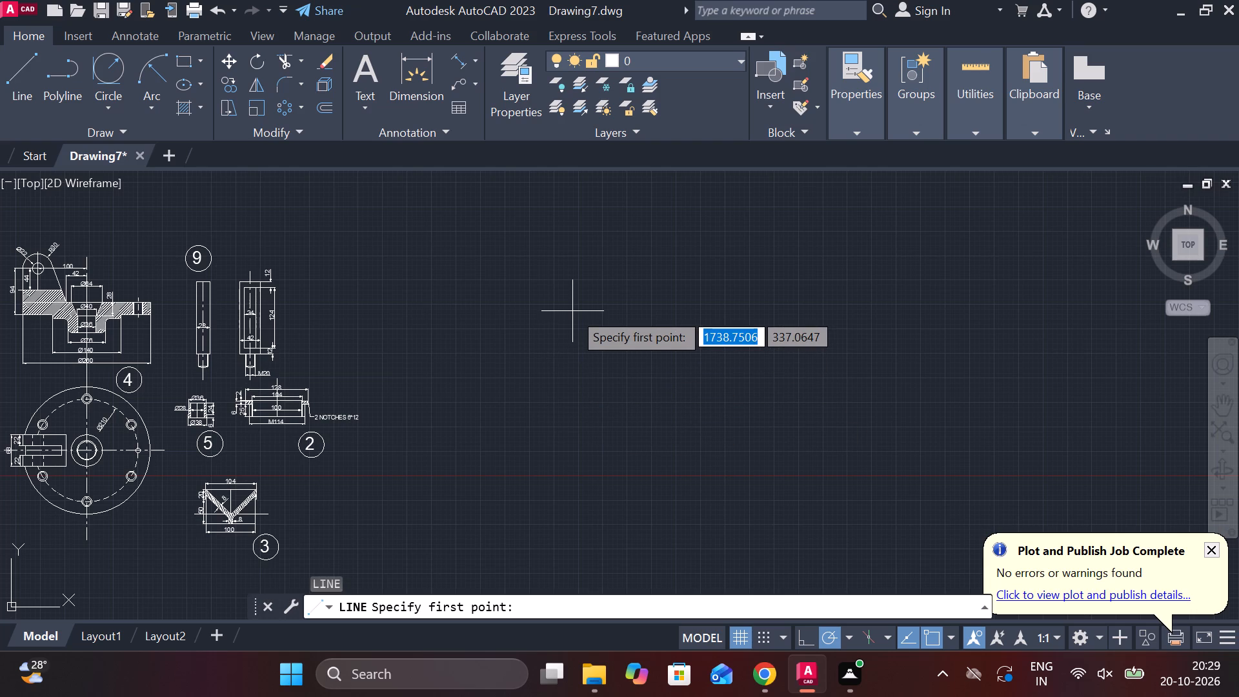
pyautogui.click(581, 291)
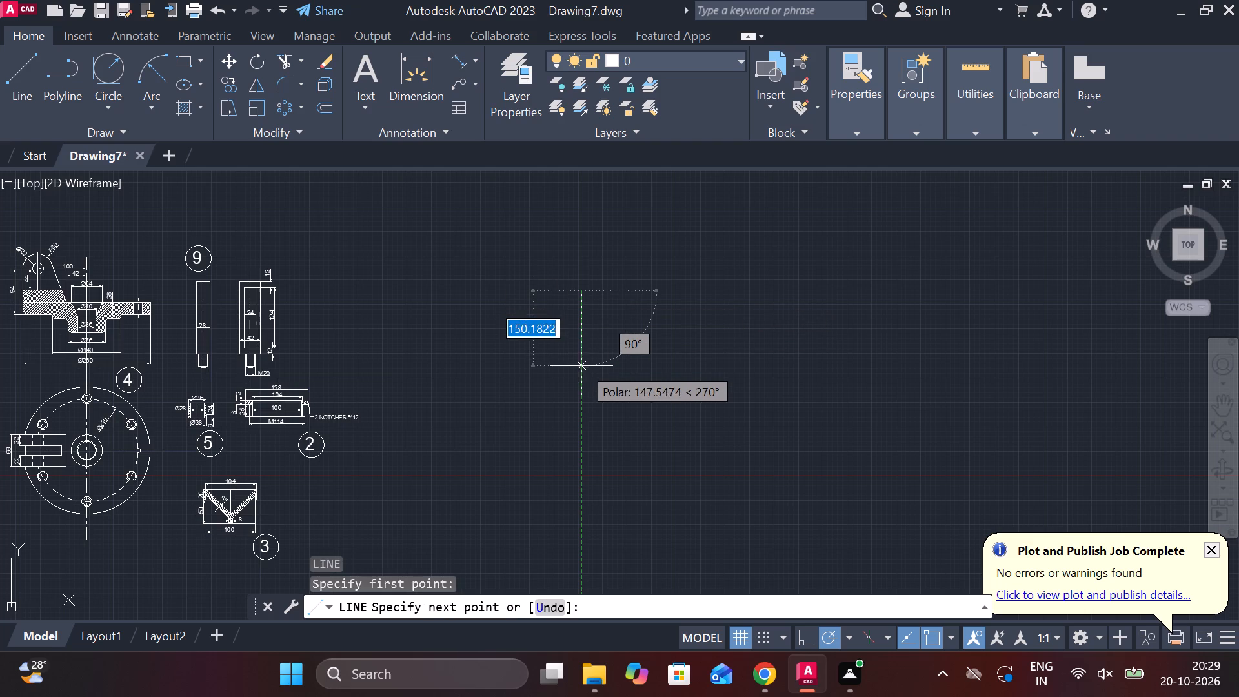
pyautogui.write('12')
pyautogui.press('space')
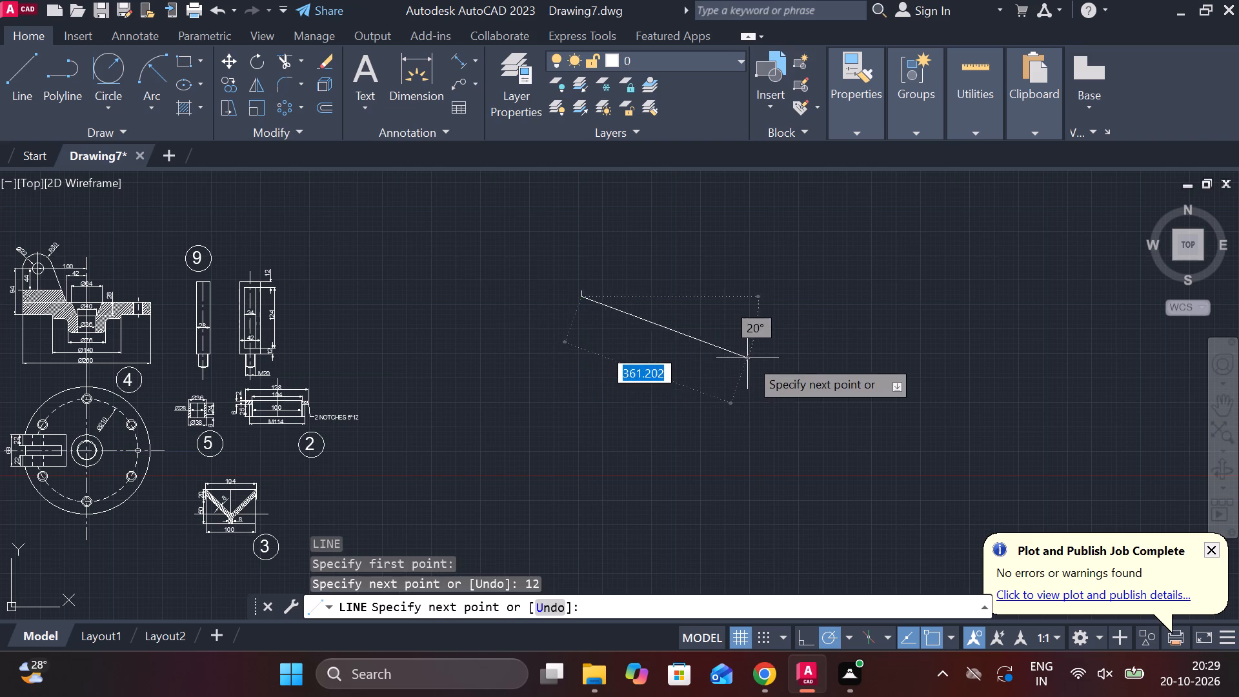
pyautogui.scroll(3, 591, 291)
pyautogui.scroll(-3, 592, 306)
pyautogui.scroll(2, 592, 321)
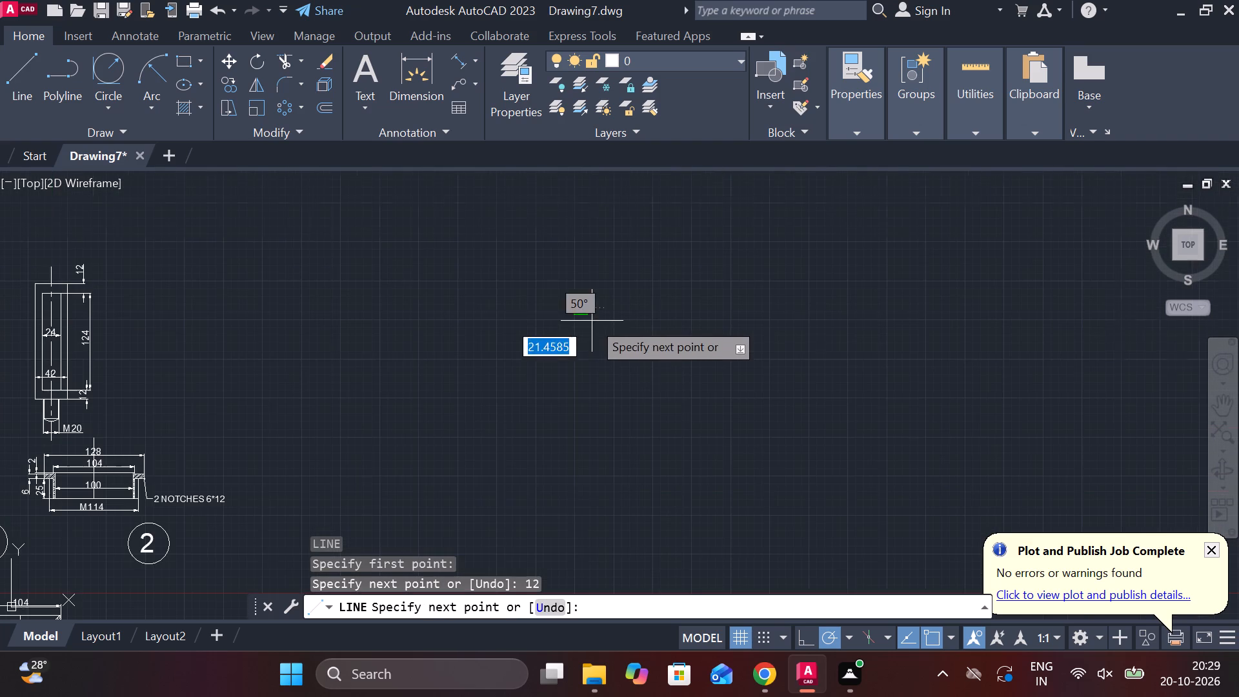
pyautogui.scroll(-1, 582, 340)
pyautogui.middleClick(592, 341)
pyautogui.scroll(2, 610, 348)
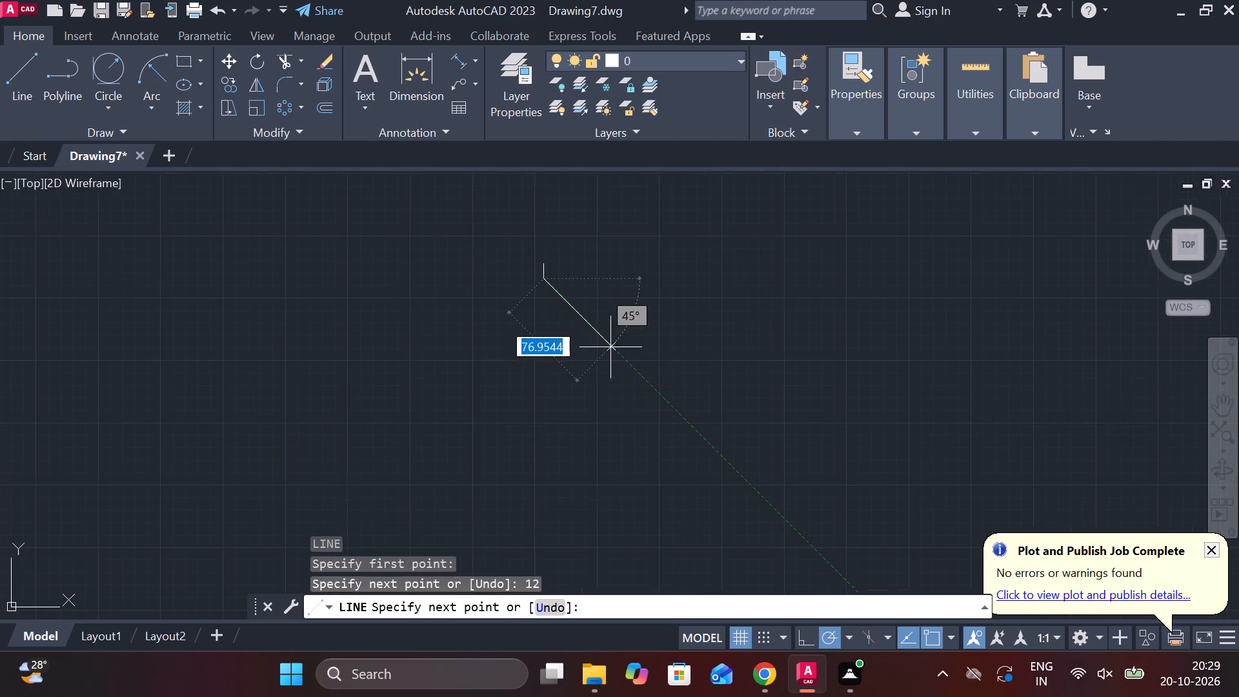
pyautogui.scroll(2, 599, 310)
pyautogui.moveTo(608, 324); pyautogui.dragTo(610, 461, button='middle')
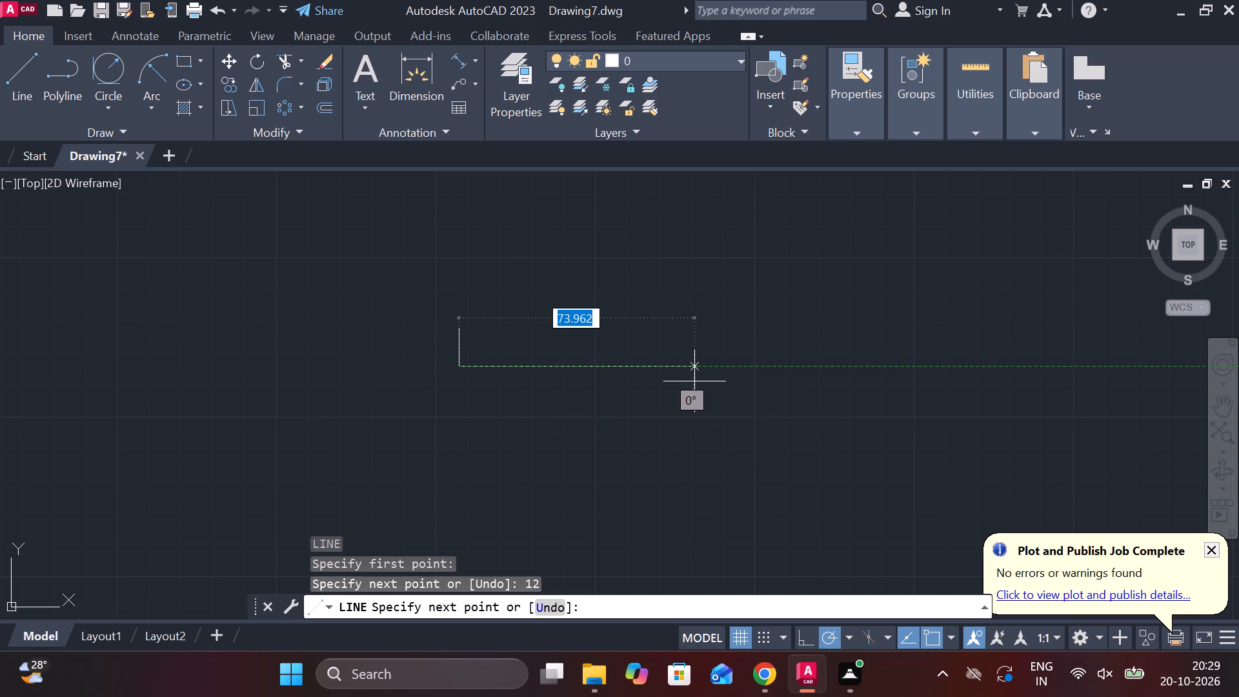
pyautogui.write('76')
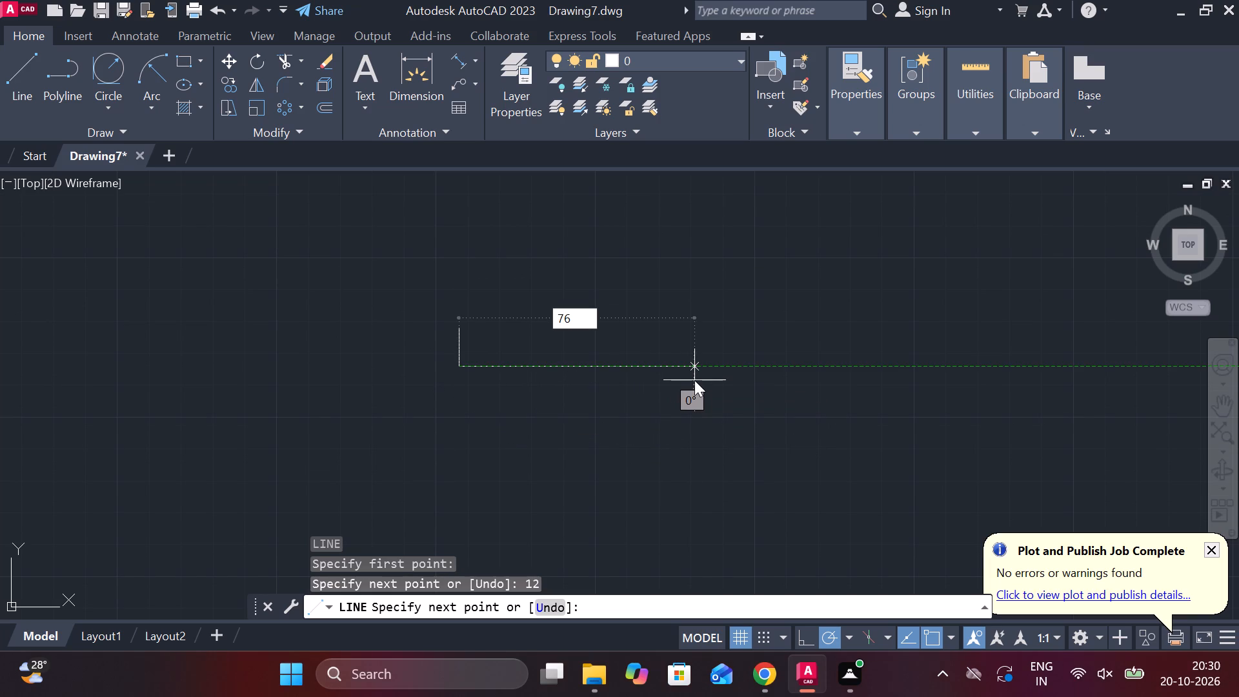
pyautogui.press('space')
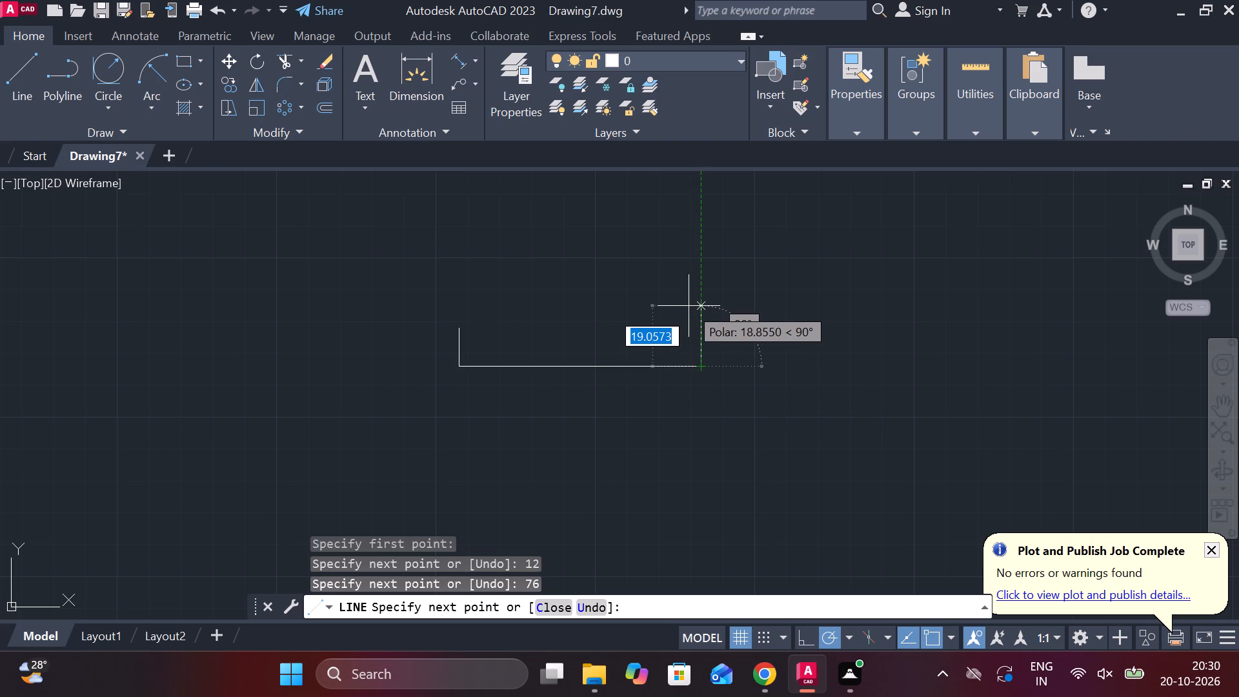
pyautogui.write('12')
pyautogui.press('space')
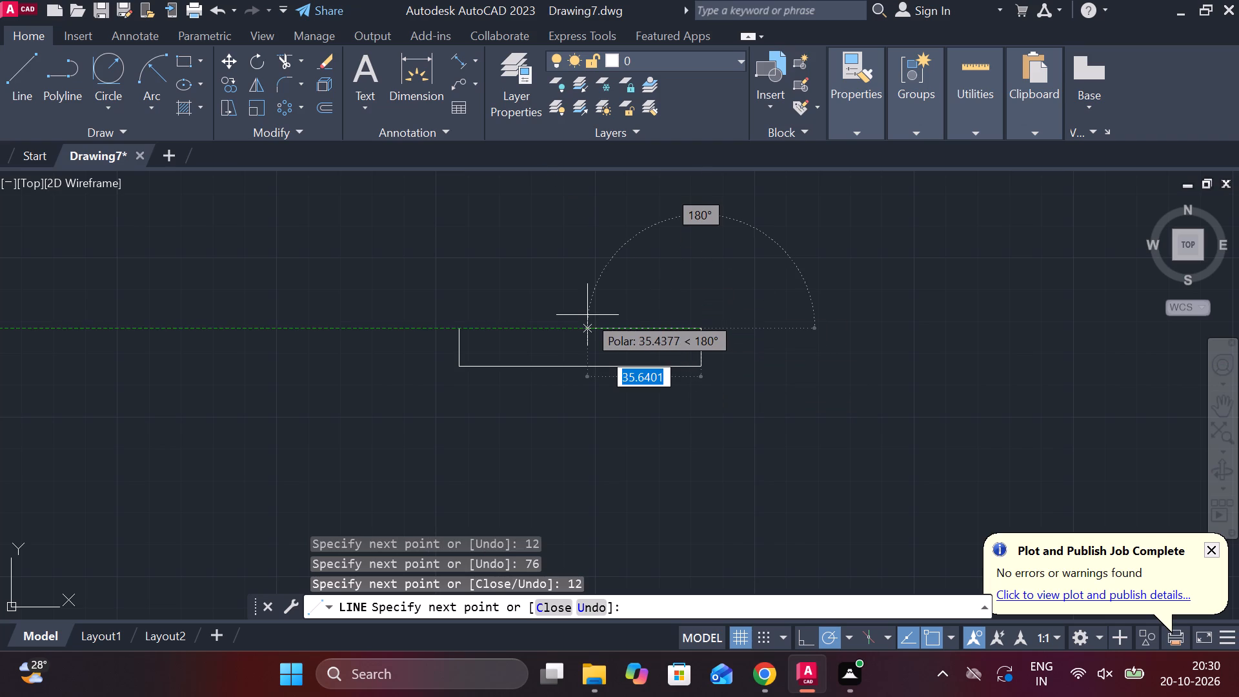
pyautogui.write('76')
pyautogui.press('space')
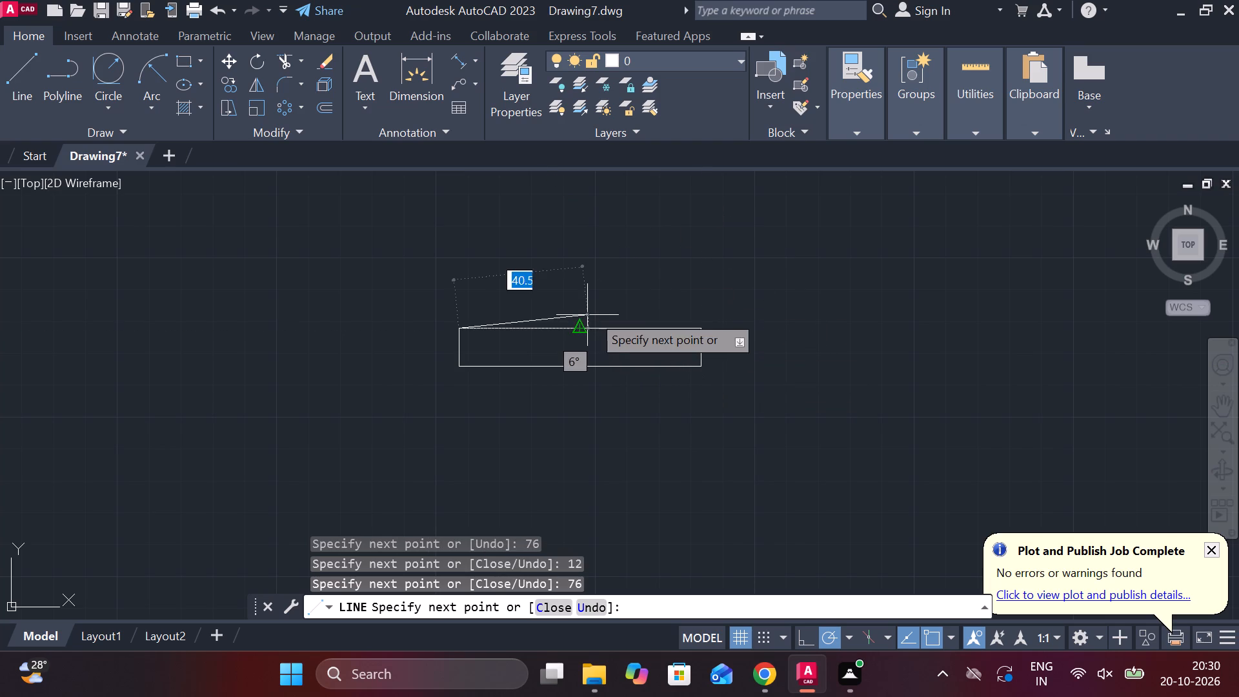
pyautogui.press('Escape')
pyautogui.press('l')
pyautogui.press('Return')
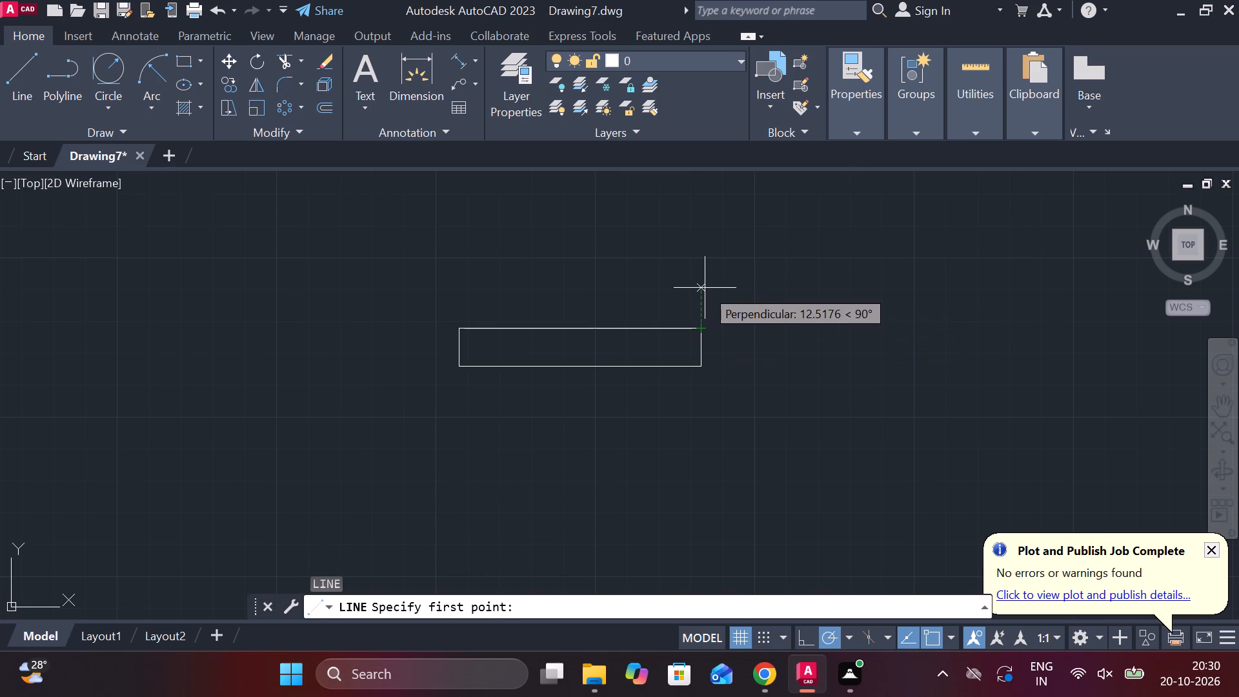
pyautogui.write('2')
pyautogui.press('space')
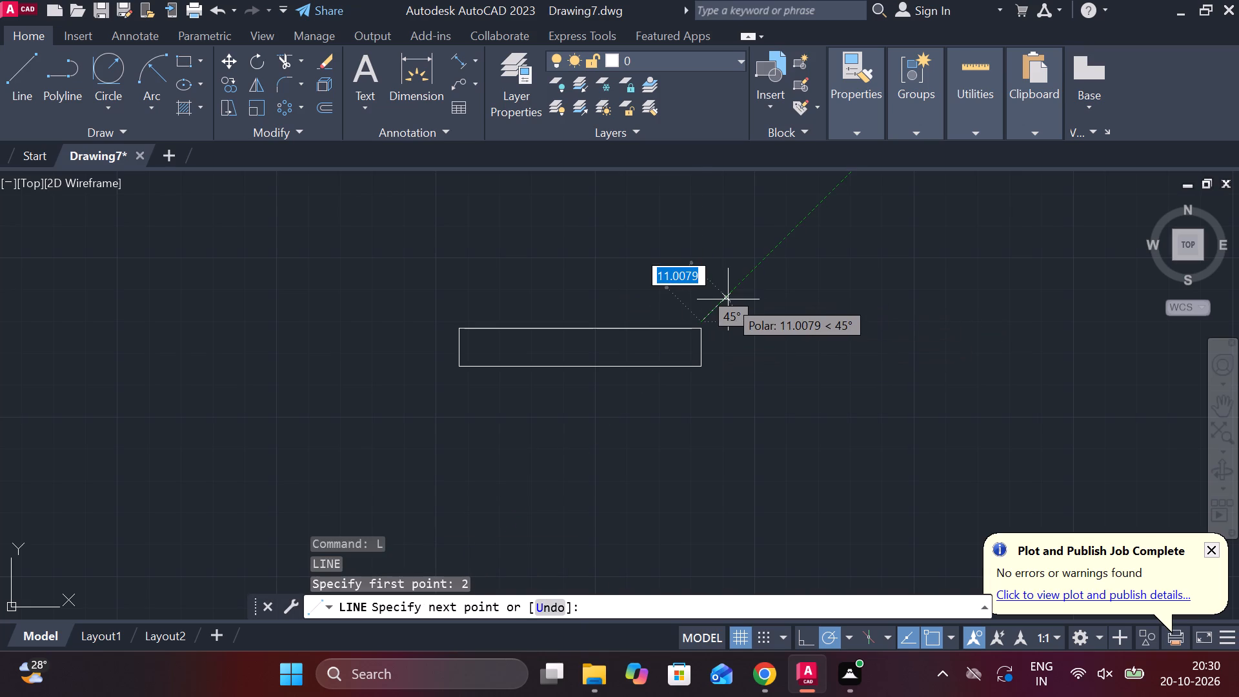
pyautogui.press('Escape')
# Draw the pin's head as a 3 by 16 rectangle on the shank's right end, projecting 2 above and below the shank.
pyautogui.scroll(1, 738, 305)
pyautogui.press('l')
pyautogui.press('Return')
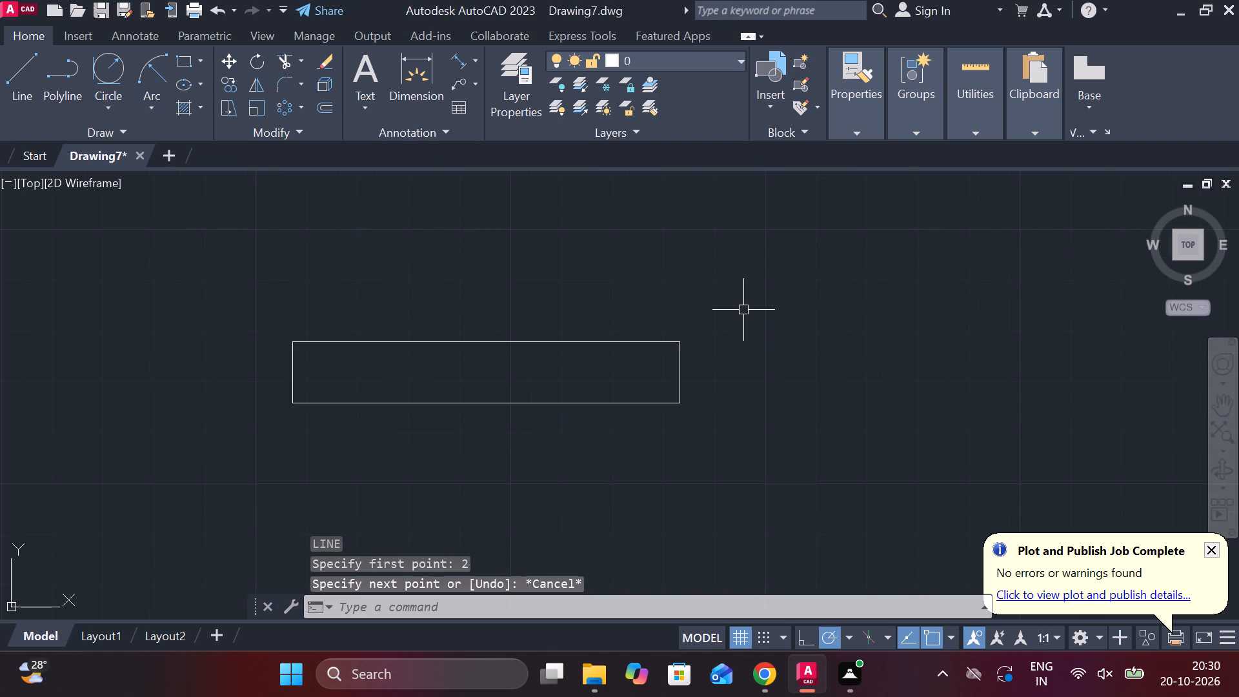
pyautogui.click(684, 341)
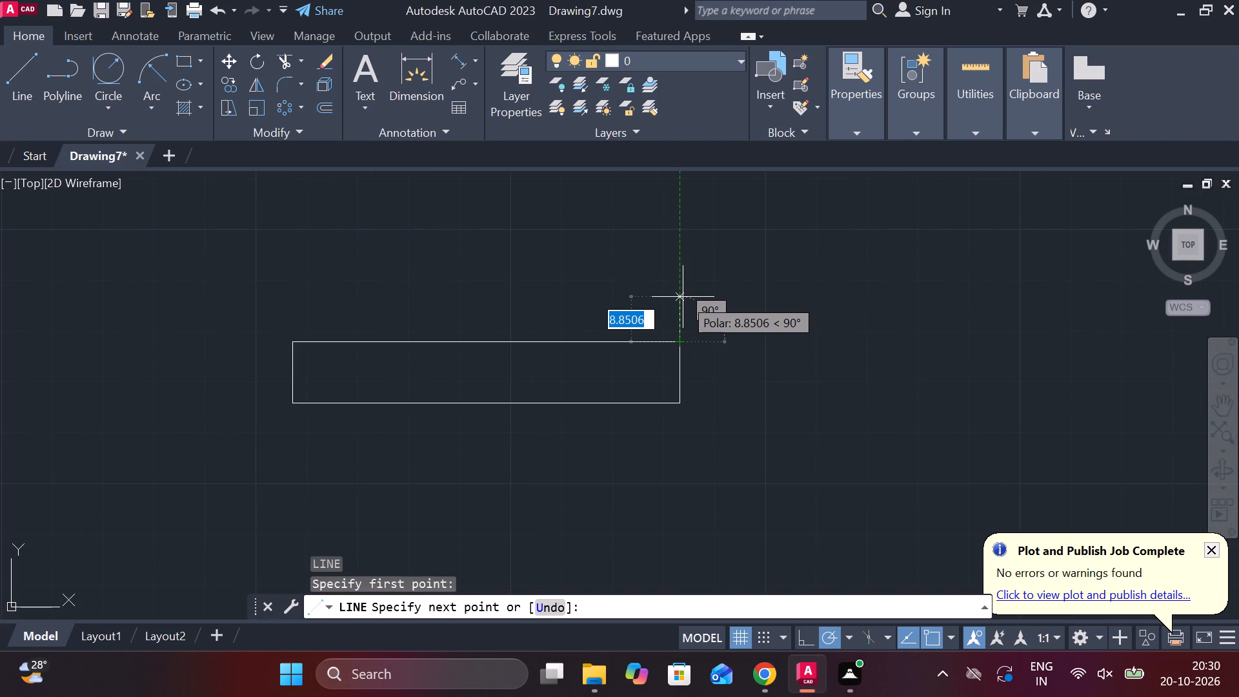
pyautogui.write('2')
pyautogui.press('space')
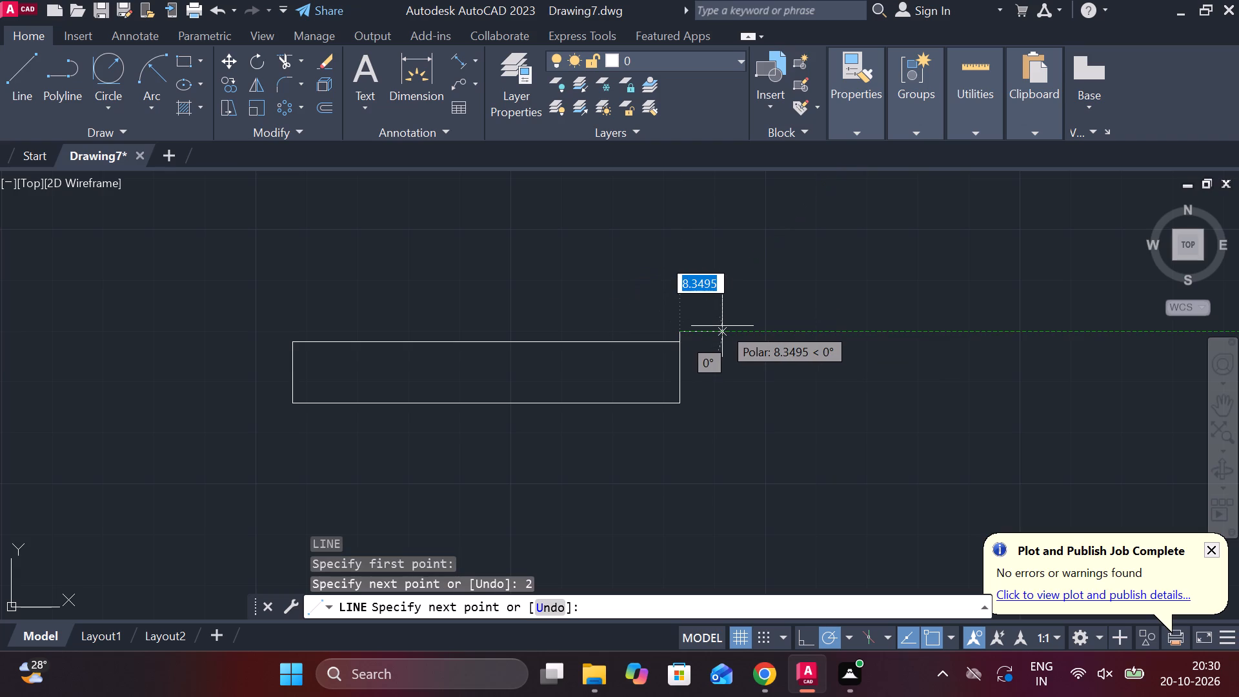
pyautogui.press('3')
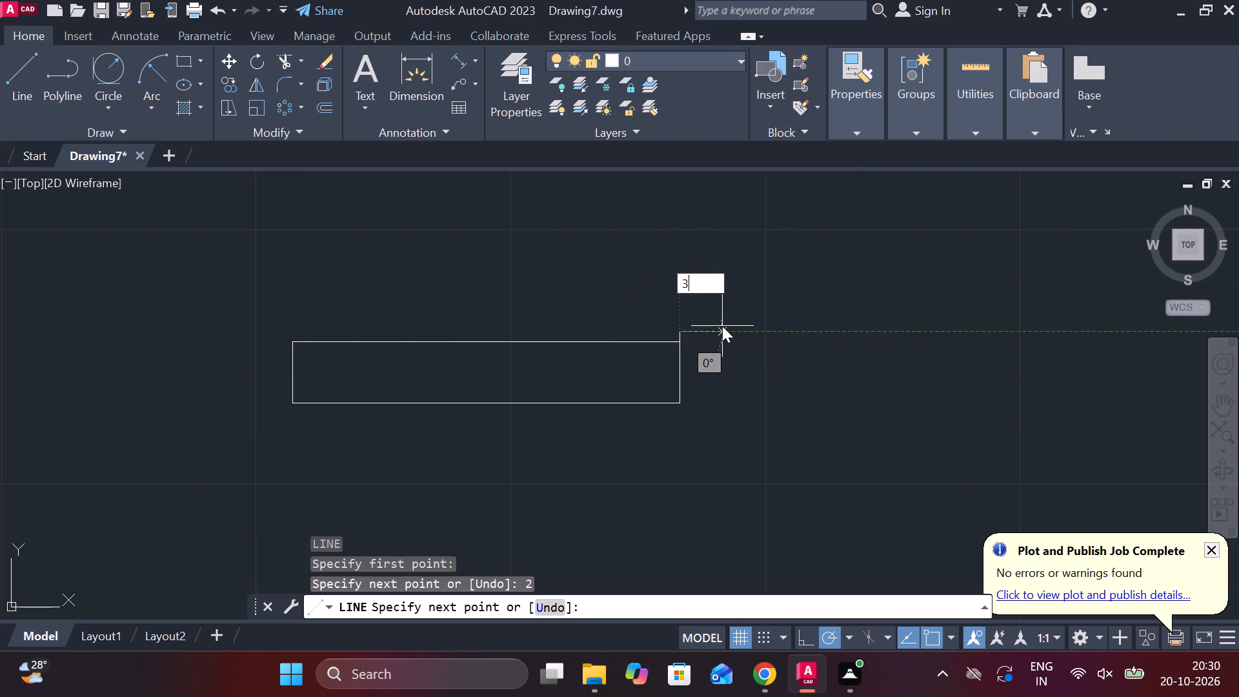
pyautogui.press('Return')
pyautogui.write('16')
pyautogui.press('space')
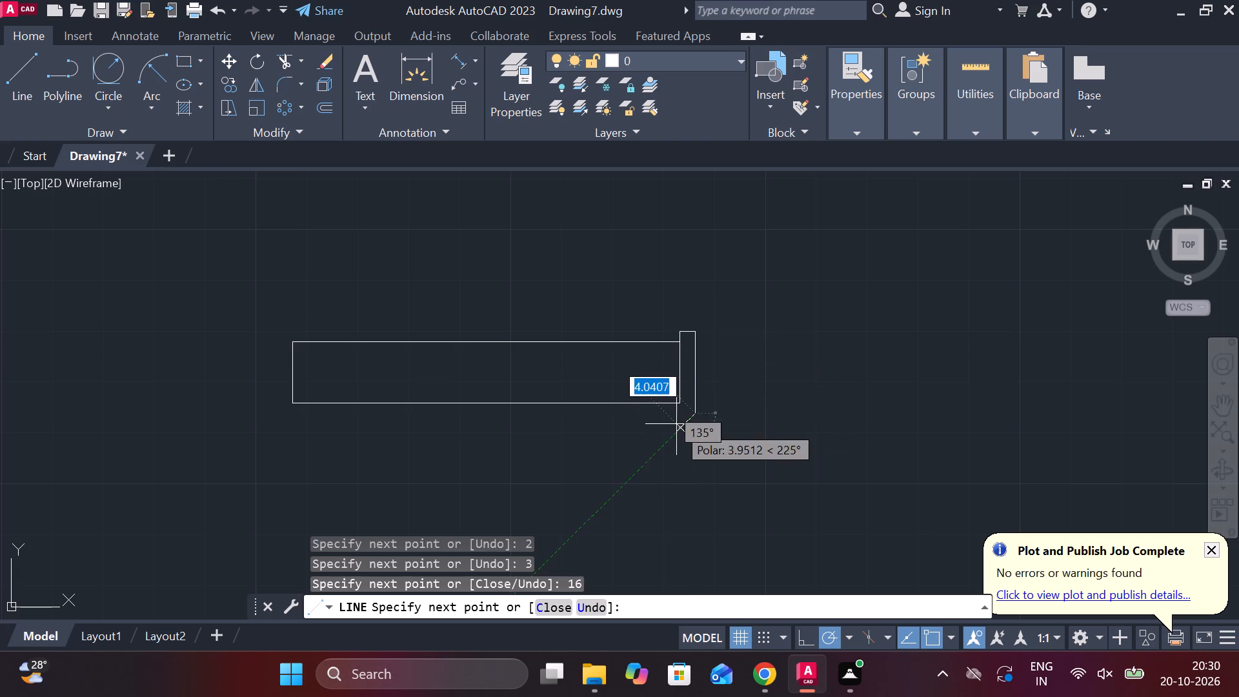
pyautogui.scroll(2, 676, 424)
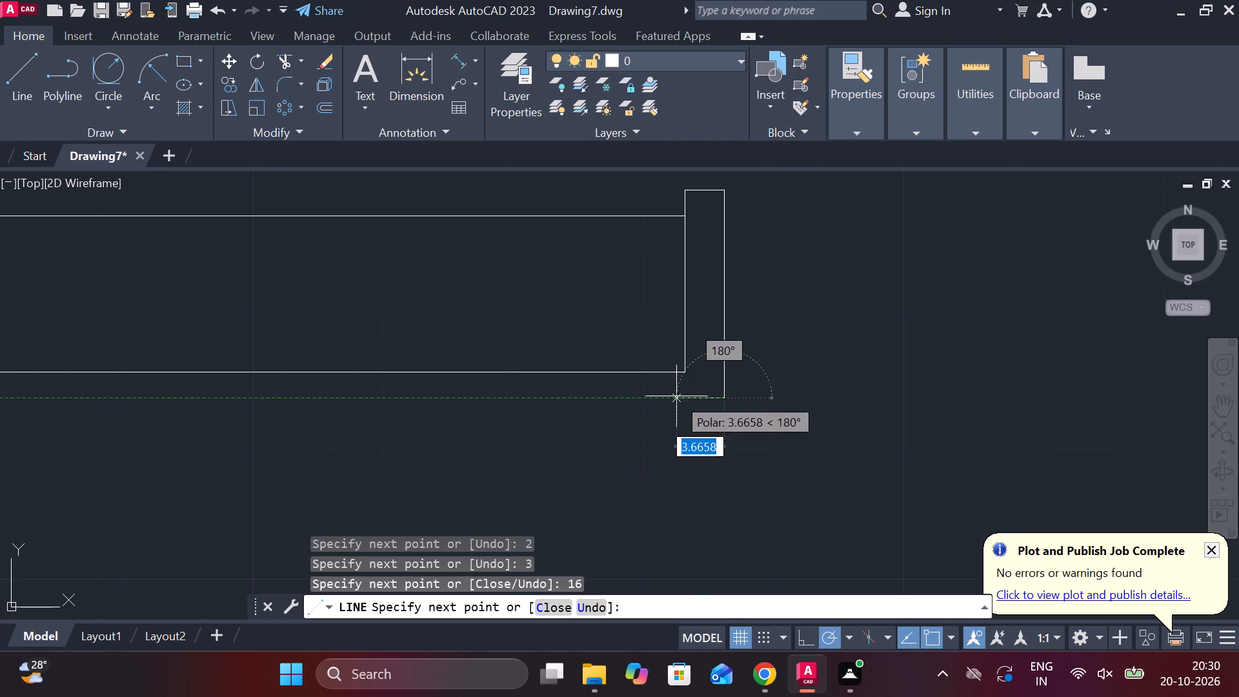
pyautogui.write('3')
pyautogui.press('space')
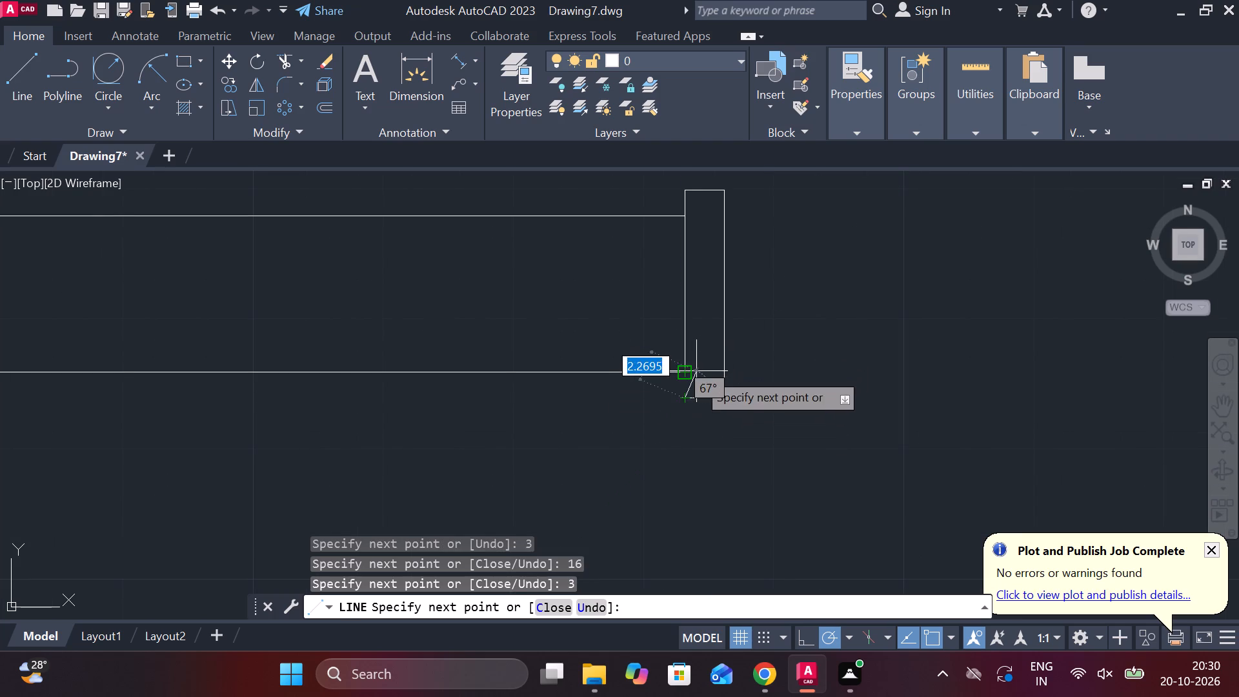
pyautogui.click(688, 369)
pyautogui.press('Escape')
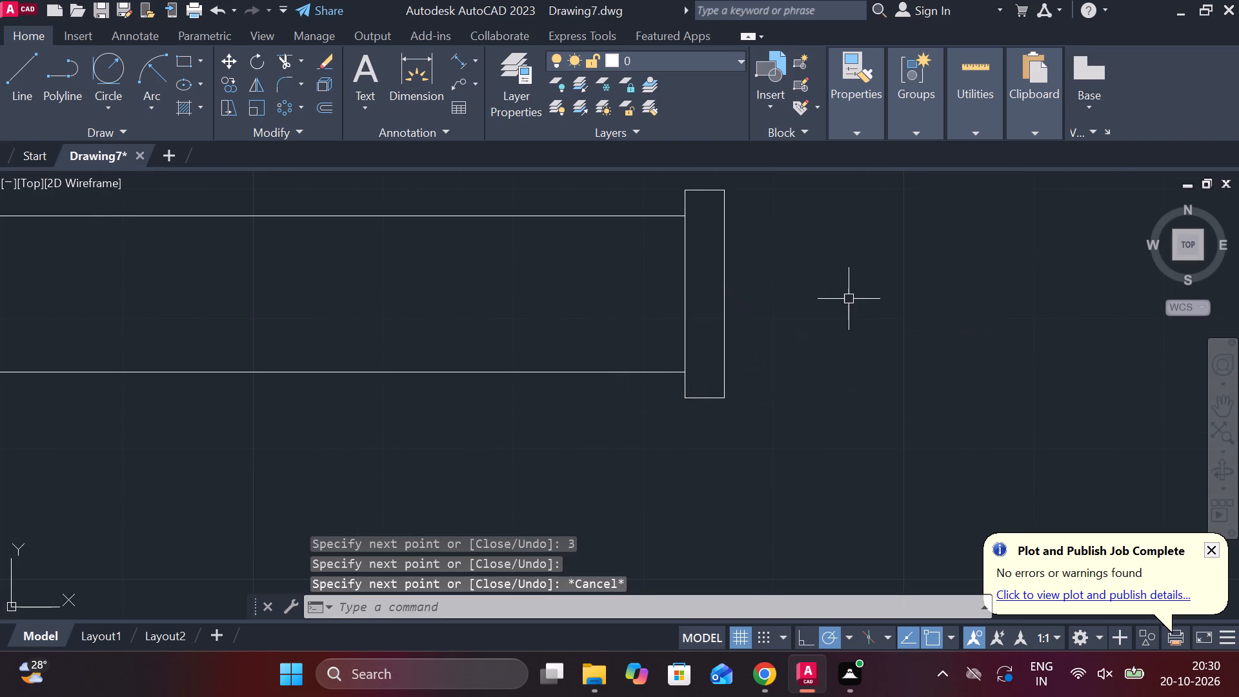
# Offset the shank's left end line 6 inward.
pyautogui.scroll(-2, 849, 299)
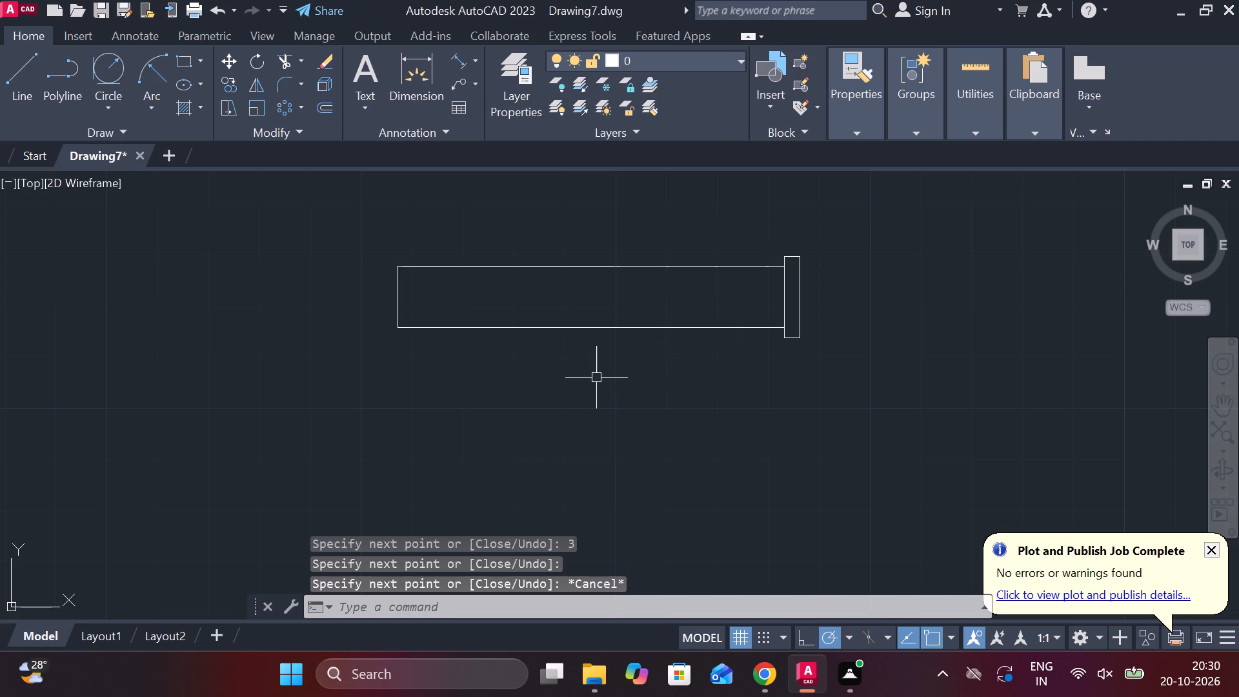
pyautogui.moveTo(559, 395); pyautogui.dragTo(584, 412, button='middle')
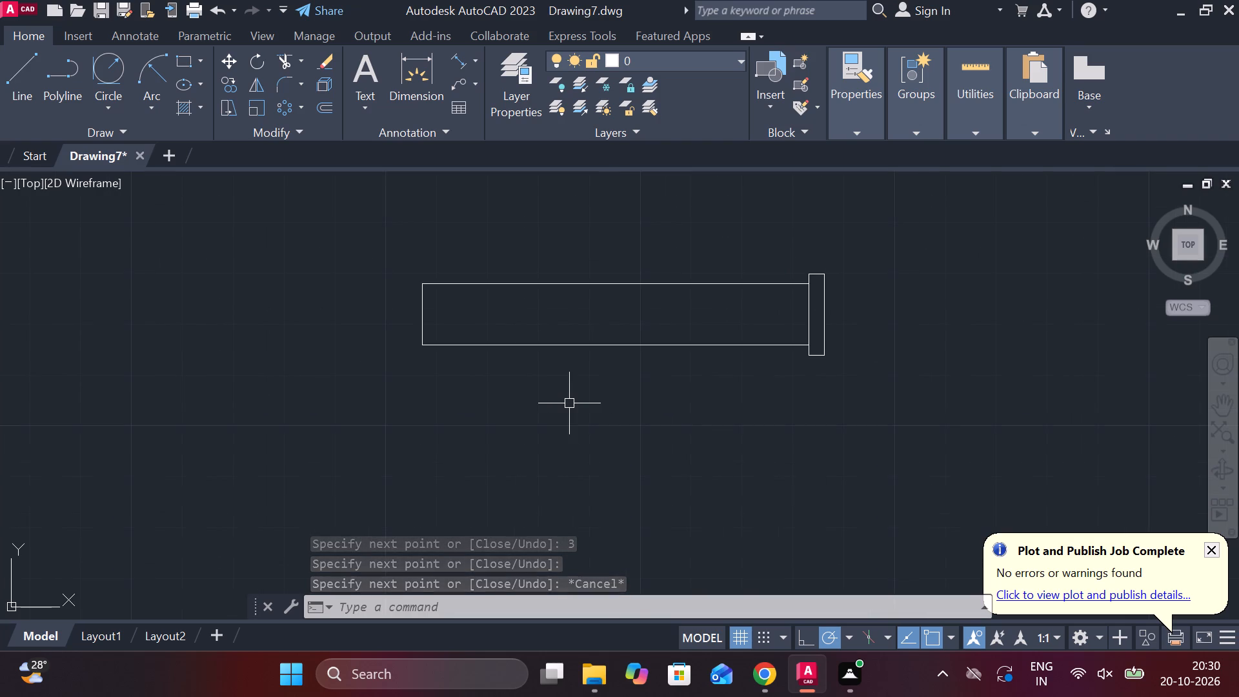
pyautogui.click(427, 314)
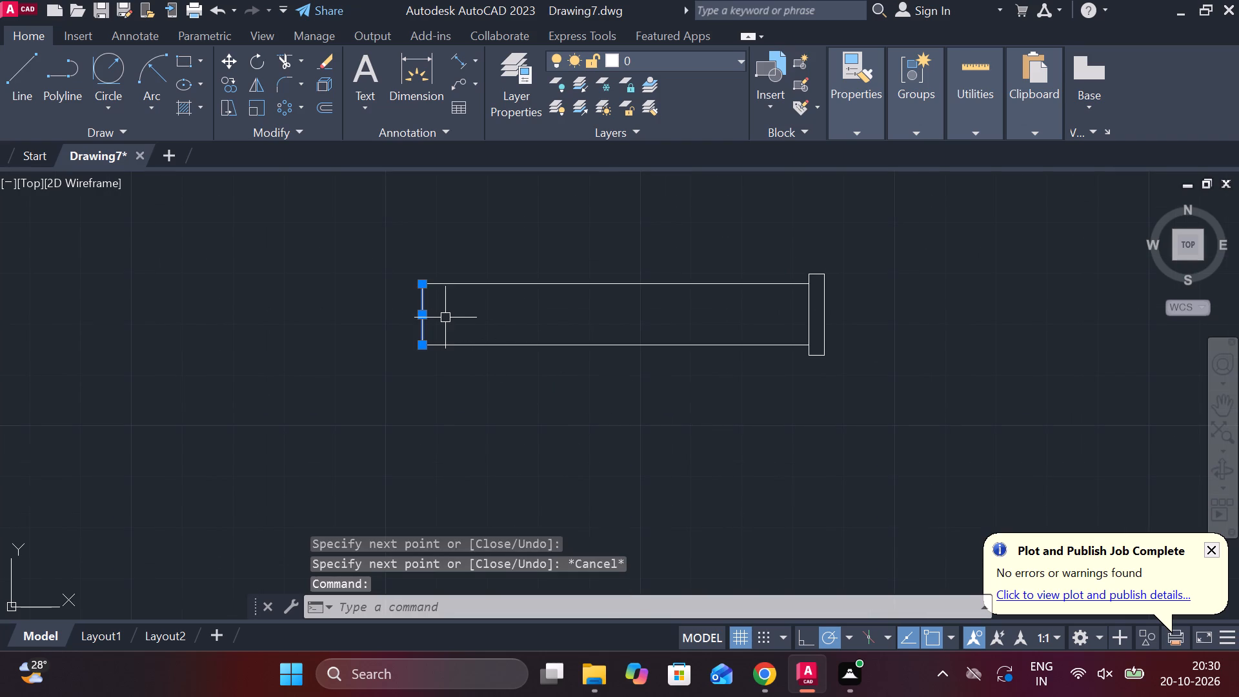
pyautogui.press('o')
pyautogui.press('Return')
pyautogui.press('Return')
pyautogui.press('6')
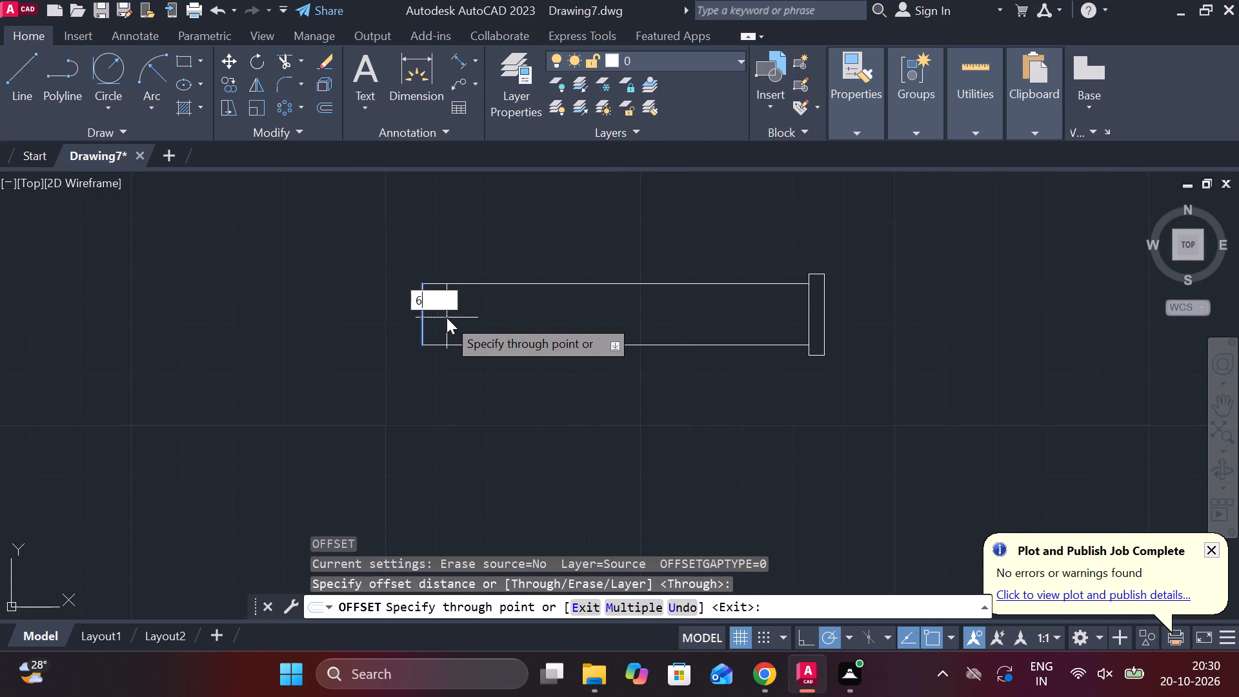
pyautogui.press('Return')
pyautogui.press('Escape')
# Draw a horizontal axis line from the midpoint of the shank's left end to the midpoint of the head's outer edge.
pyautogui.press('l')
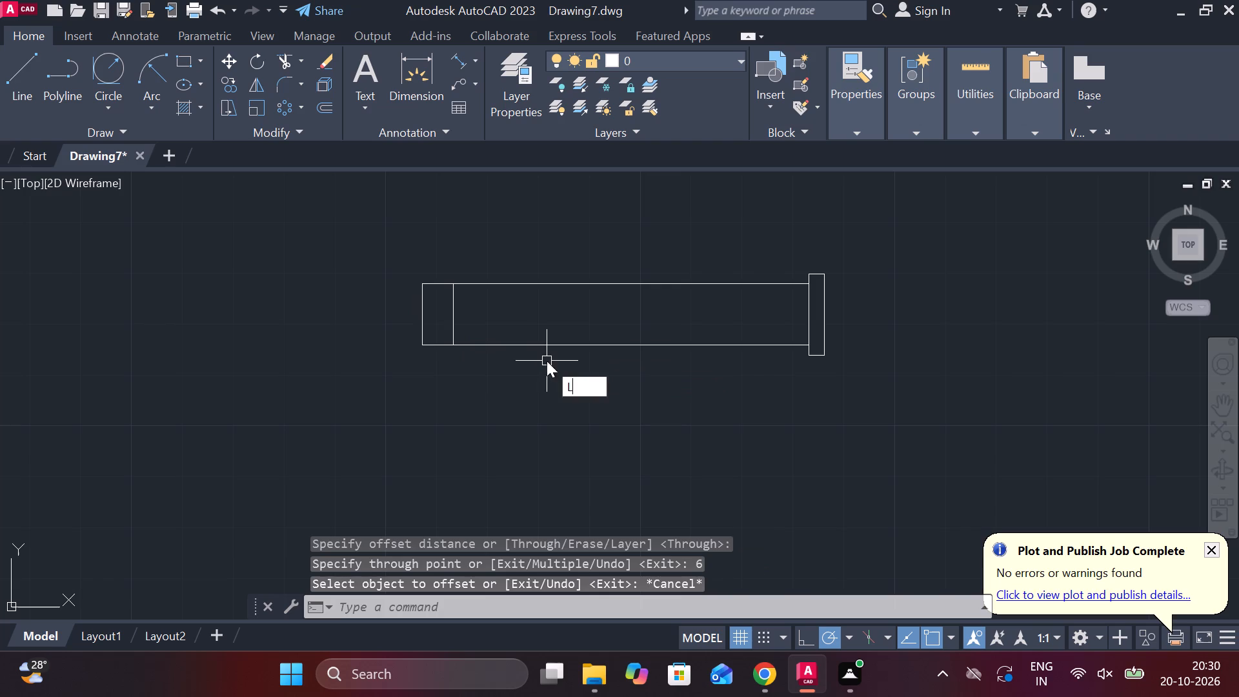
pyautogui.press('Return')
pyautogui.click(423, 317)
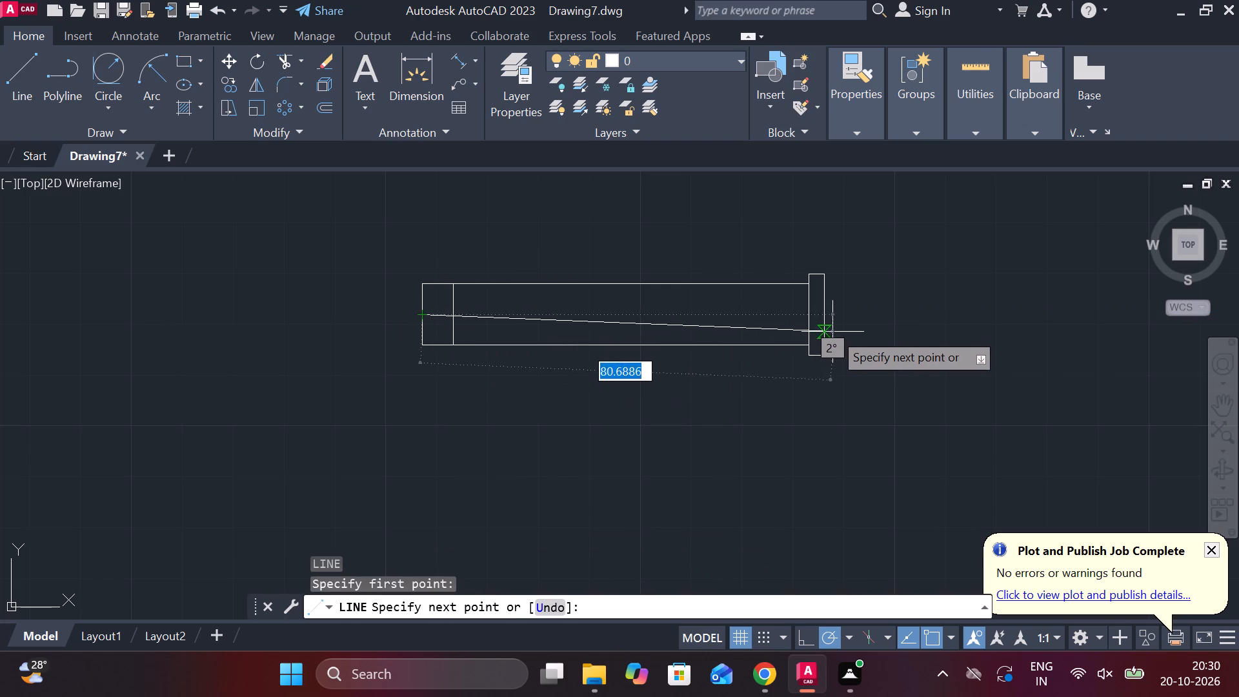
pyautogui.click(824, 316)
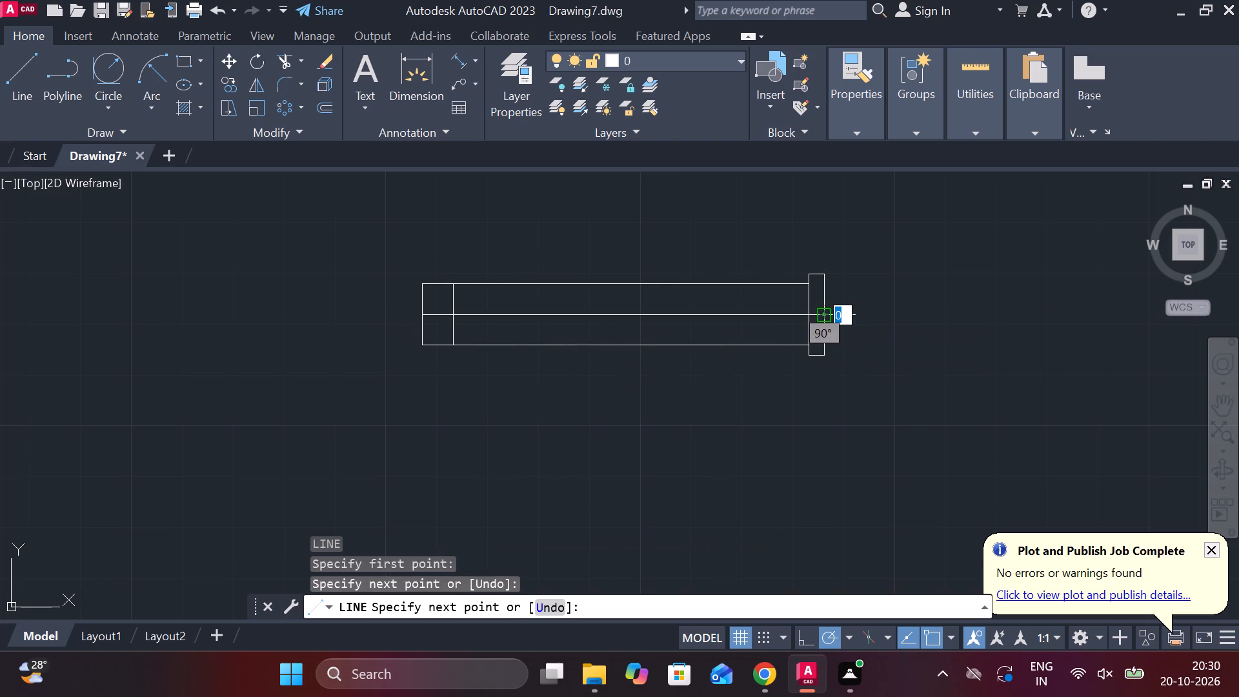
pyautogui.press('Escape')
# Change the pin's axis line to a long-short dashed centre linetype.
pyautogui.click(693, 314)
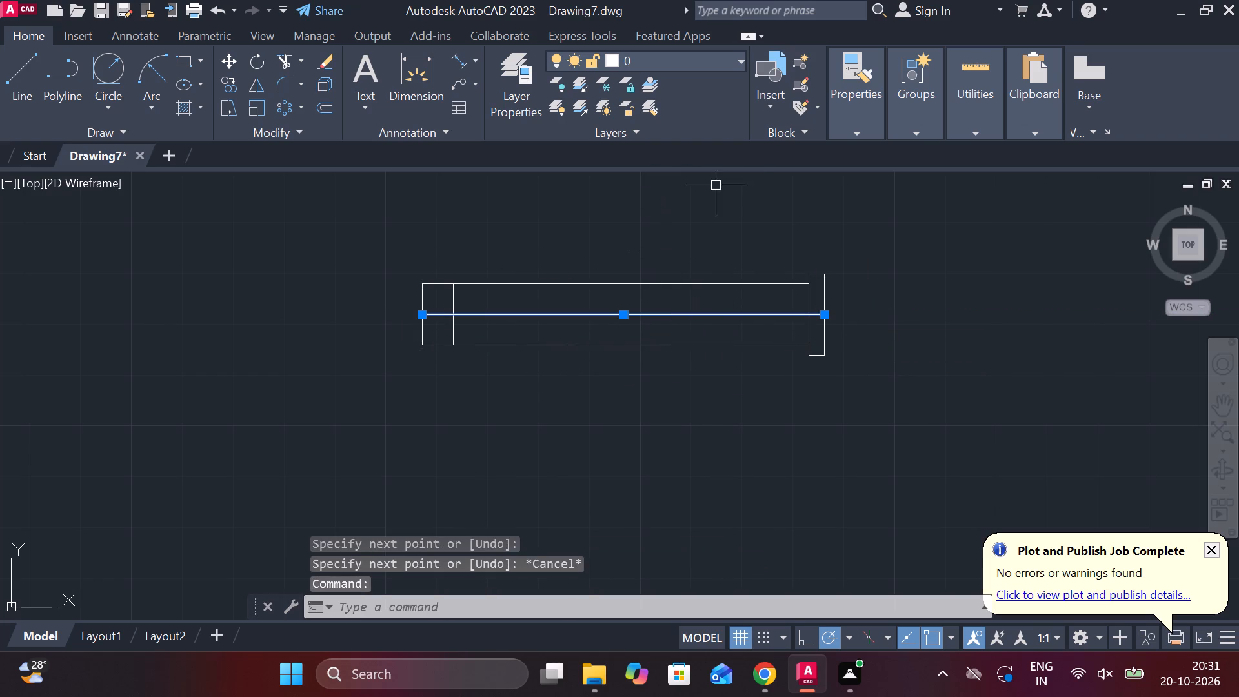
pyautogui.click(841, 134)
pyautogui.click(1009, 194)
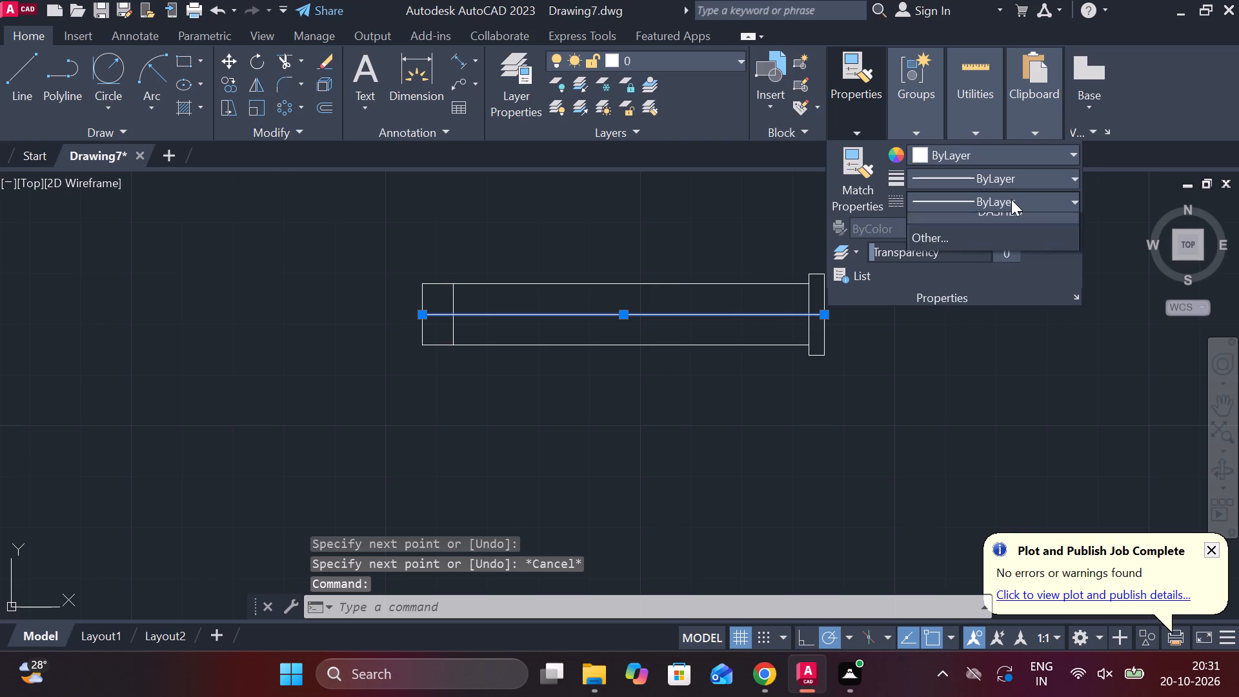
pyautogui.click(982, 263)
pyautogui.press('Escape')
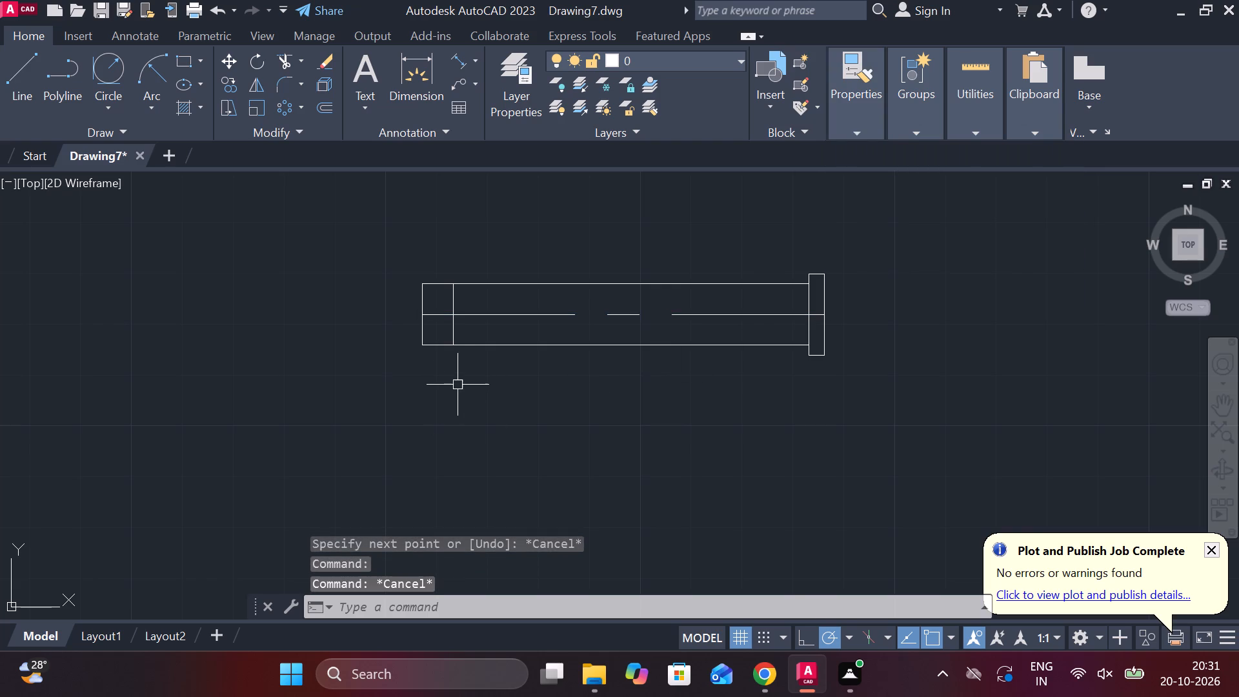
# Draw a circle of diameter 6 centred where the offset line crosses the pin's axis.
pyautogui.write('C')
pyautogui.press('space')
pyautogui.click(448, 321)
pyautogui.scroll(2, 448, 321)
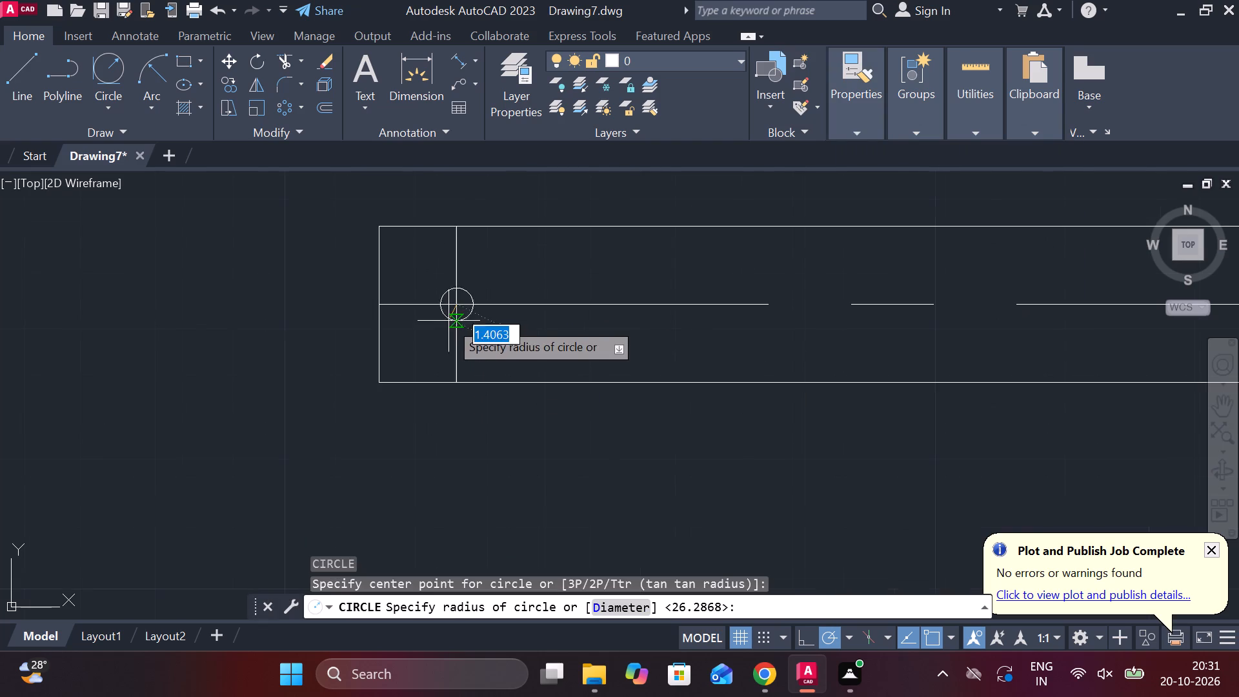
pyautogui.write('D 6')
pyautogui.press('space')
pyautogui.scroll(-1, 481, 332)
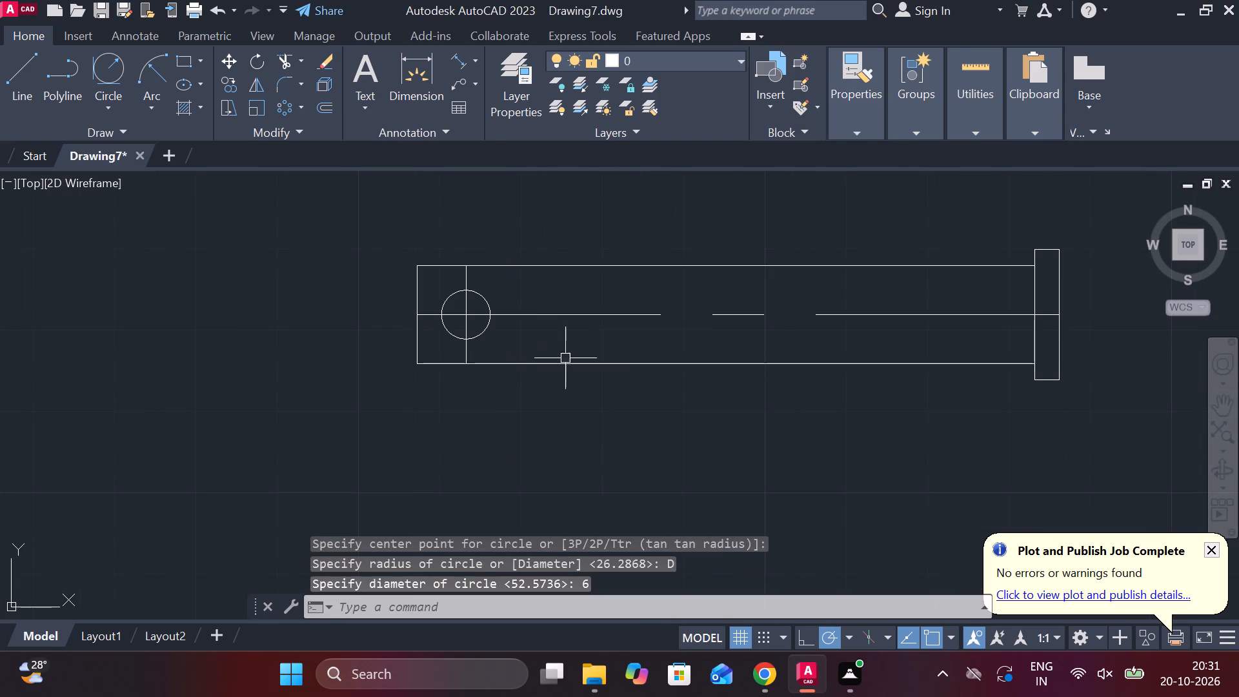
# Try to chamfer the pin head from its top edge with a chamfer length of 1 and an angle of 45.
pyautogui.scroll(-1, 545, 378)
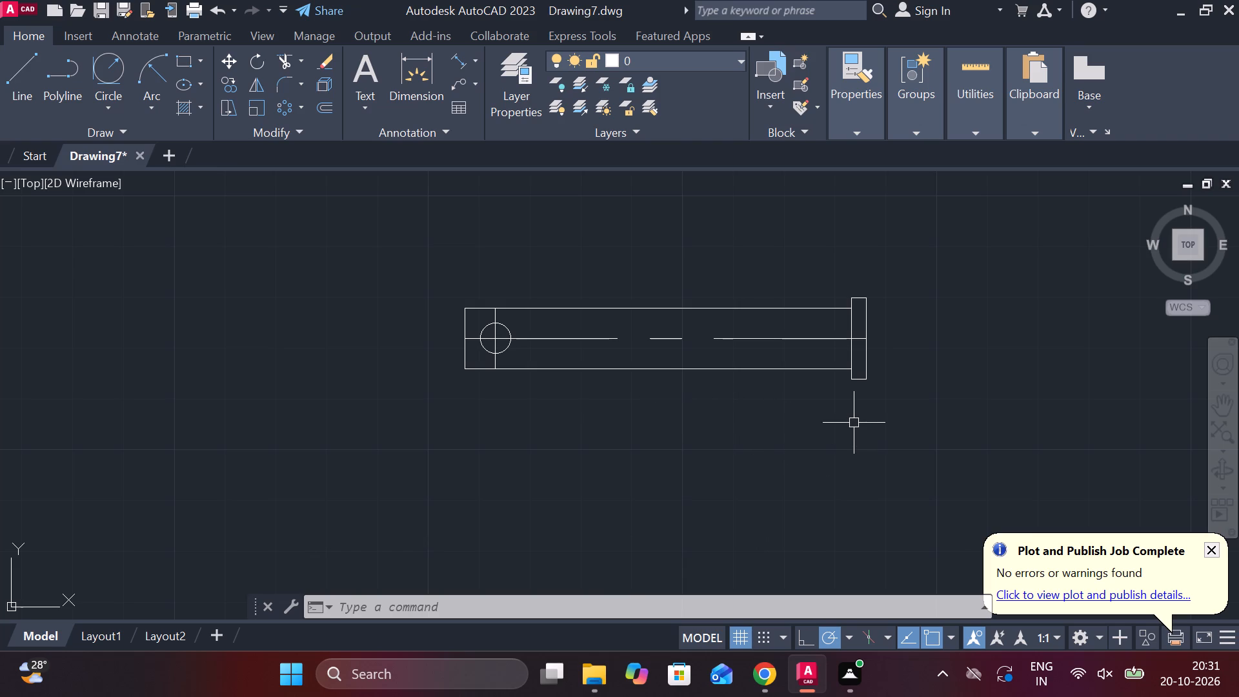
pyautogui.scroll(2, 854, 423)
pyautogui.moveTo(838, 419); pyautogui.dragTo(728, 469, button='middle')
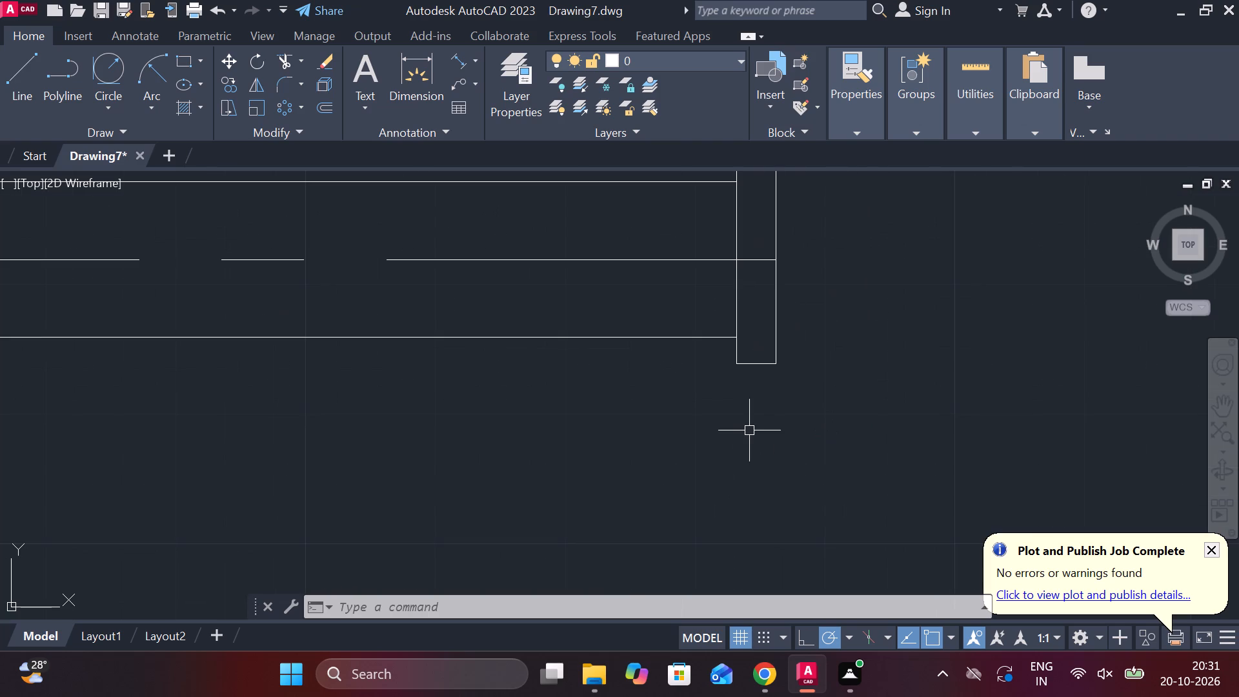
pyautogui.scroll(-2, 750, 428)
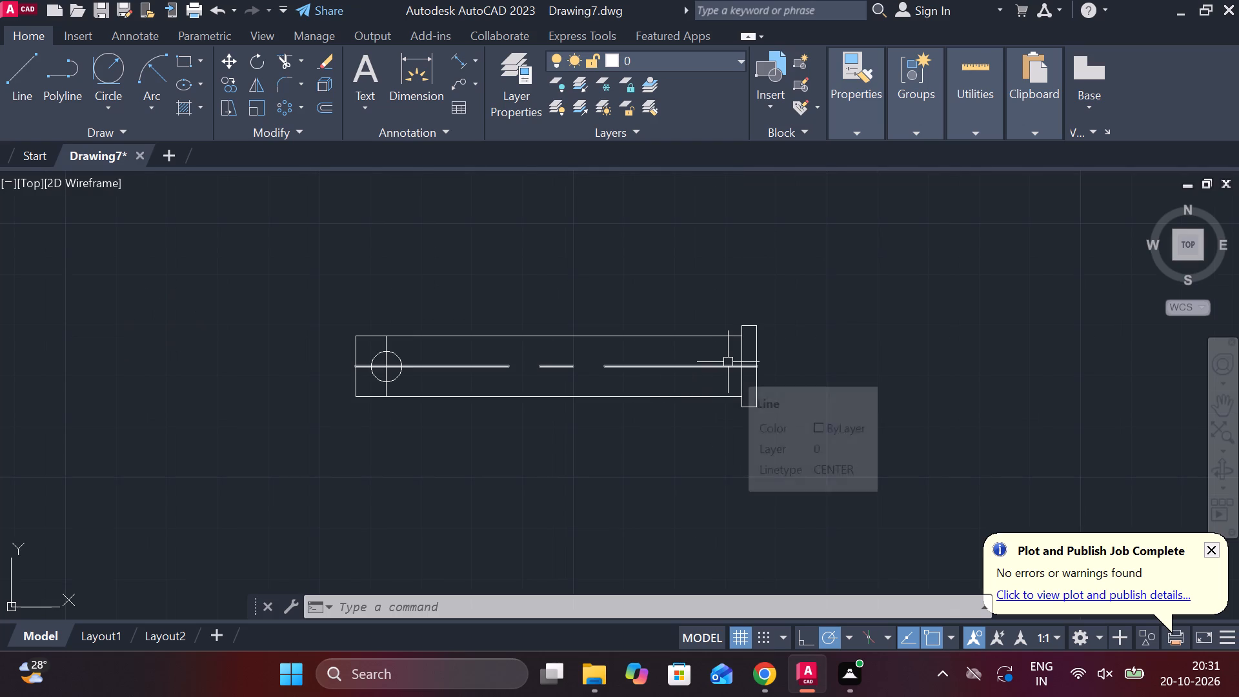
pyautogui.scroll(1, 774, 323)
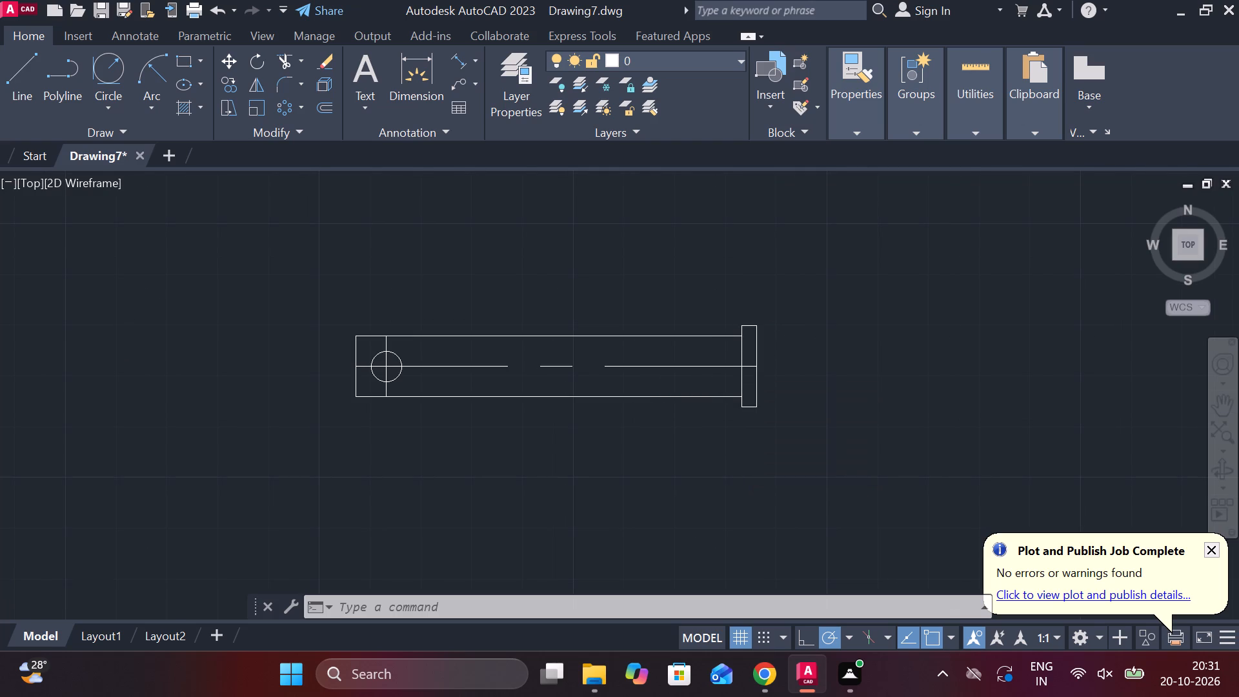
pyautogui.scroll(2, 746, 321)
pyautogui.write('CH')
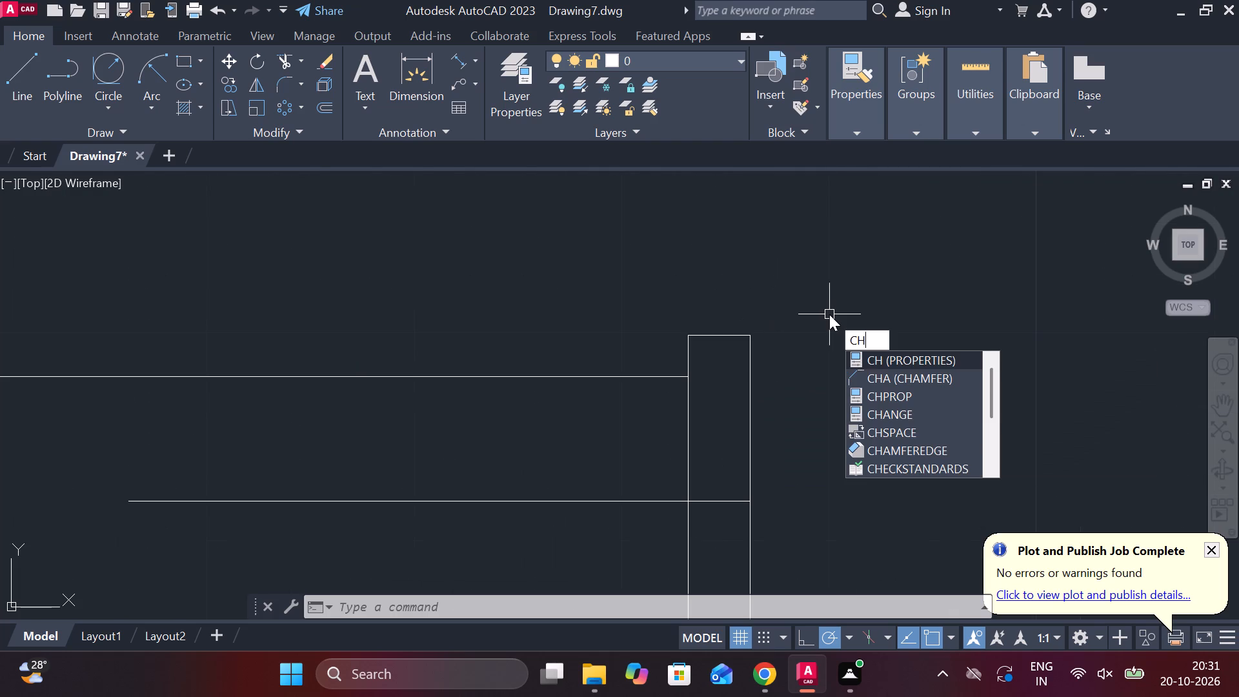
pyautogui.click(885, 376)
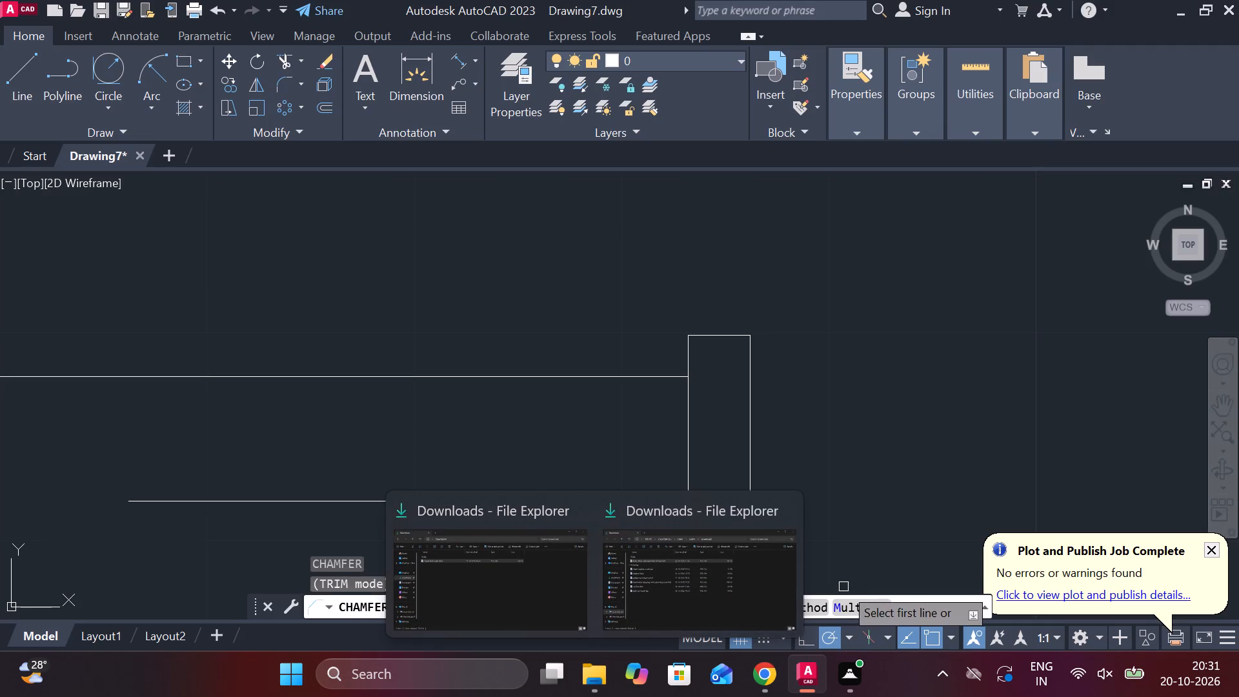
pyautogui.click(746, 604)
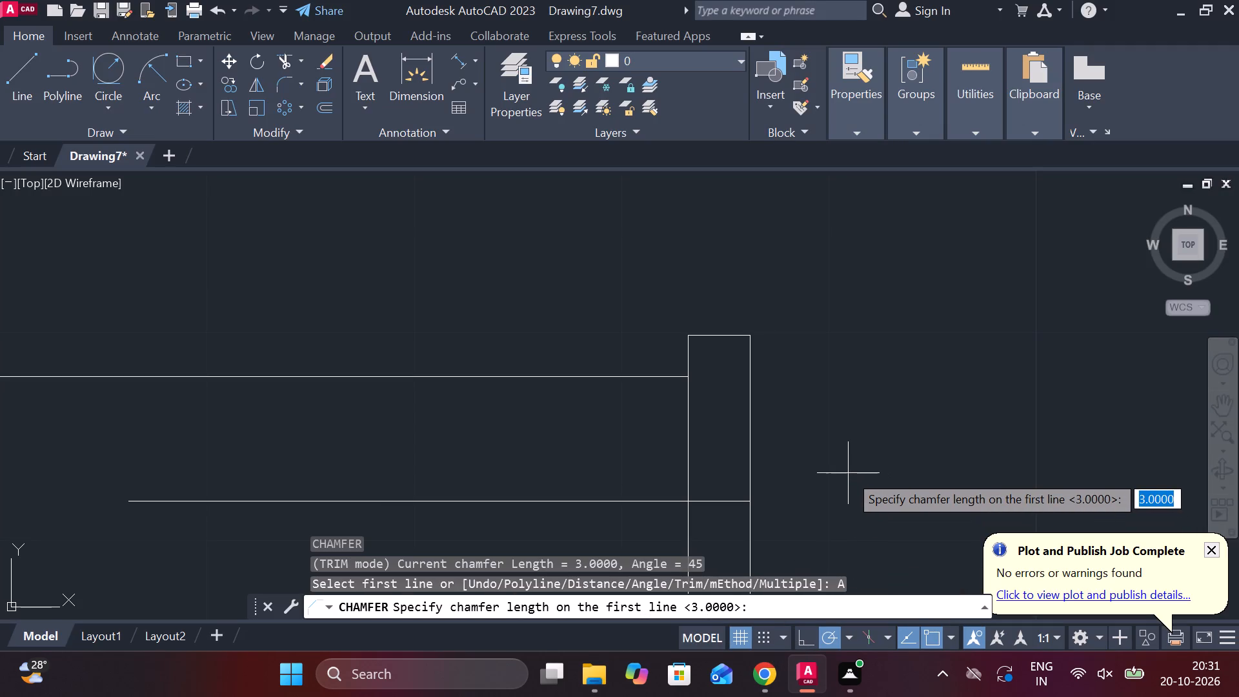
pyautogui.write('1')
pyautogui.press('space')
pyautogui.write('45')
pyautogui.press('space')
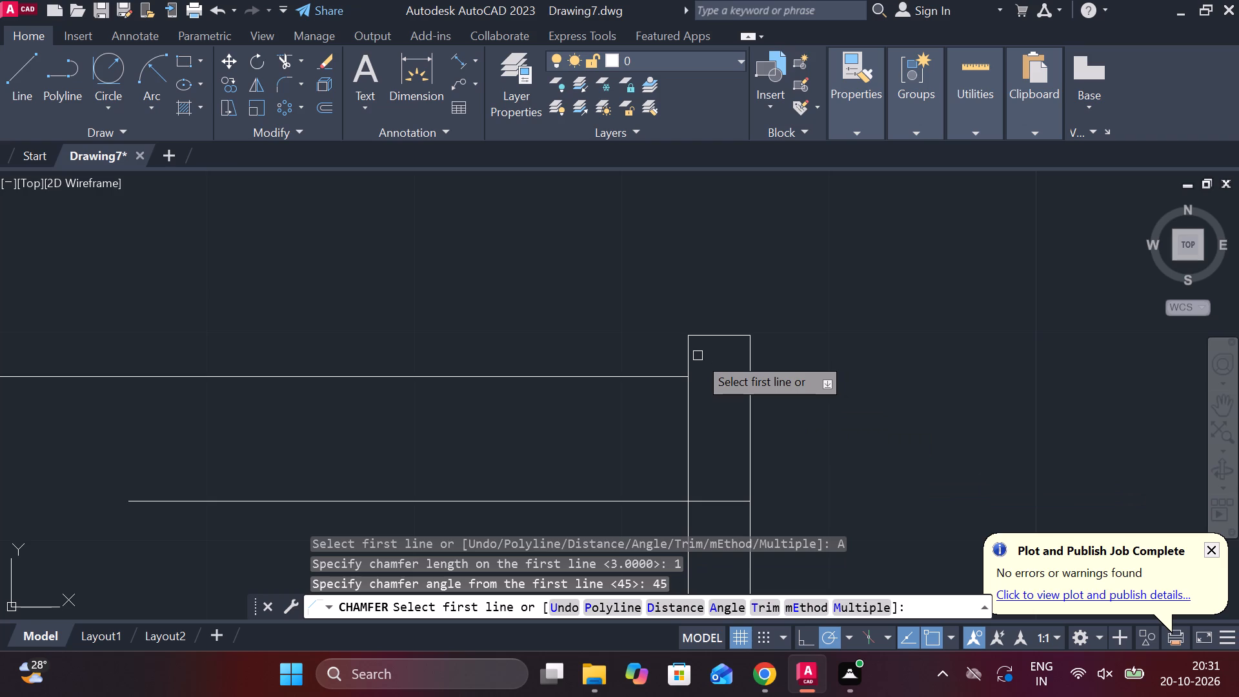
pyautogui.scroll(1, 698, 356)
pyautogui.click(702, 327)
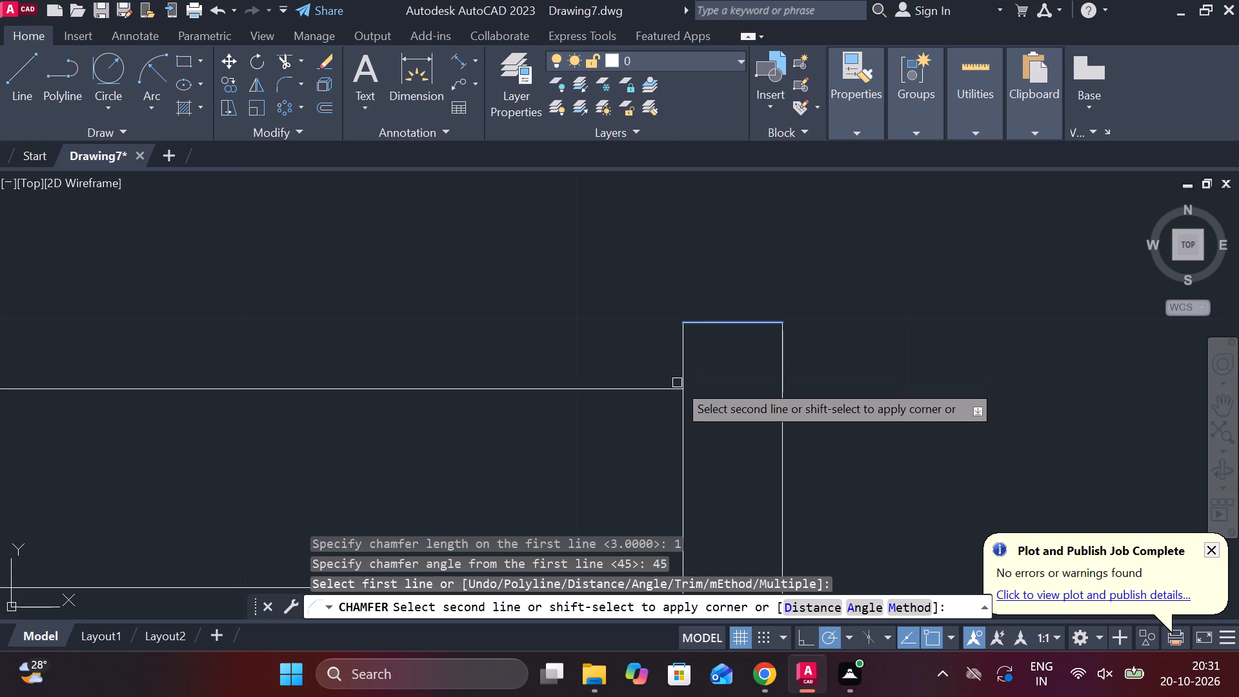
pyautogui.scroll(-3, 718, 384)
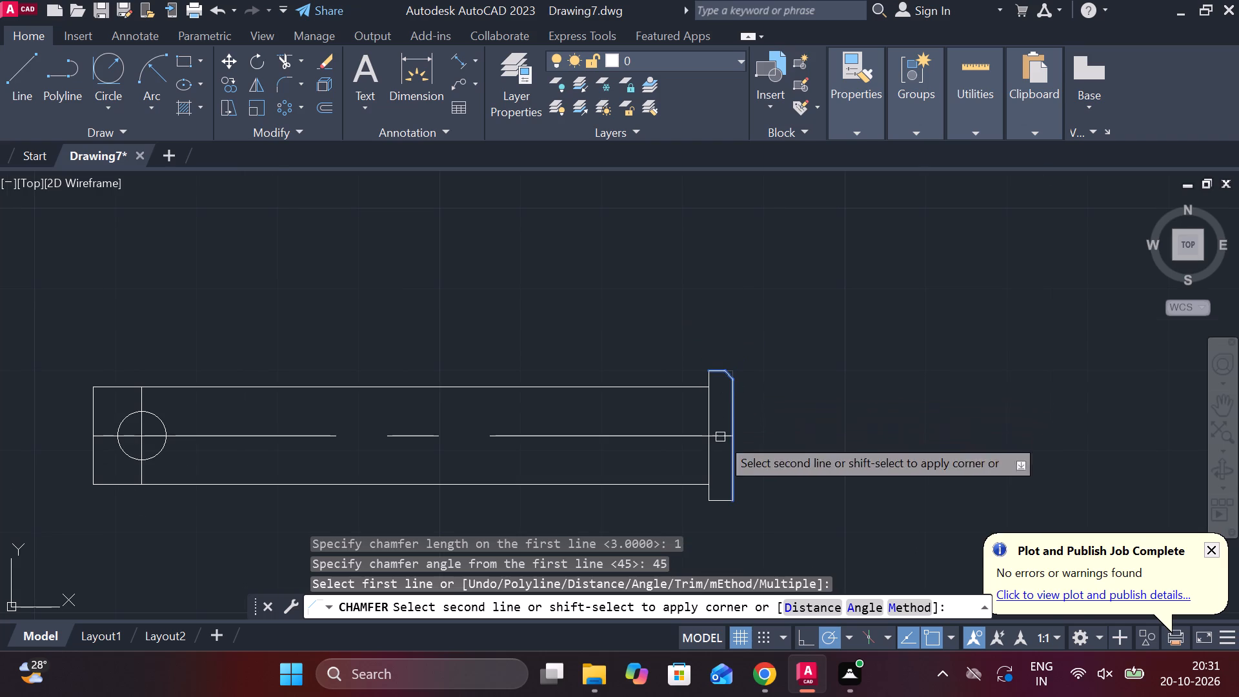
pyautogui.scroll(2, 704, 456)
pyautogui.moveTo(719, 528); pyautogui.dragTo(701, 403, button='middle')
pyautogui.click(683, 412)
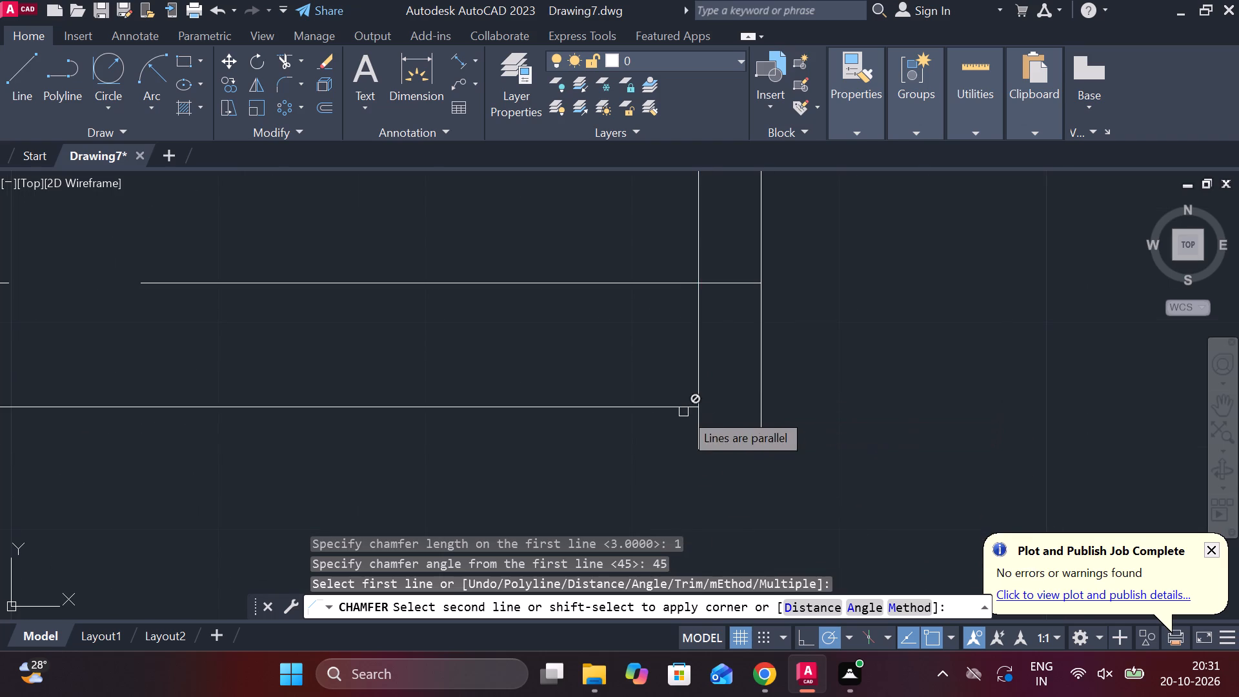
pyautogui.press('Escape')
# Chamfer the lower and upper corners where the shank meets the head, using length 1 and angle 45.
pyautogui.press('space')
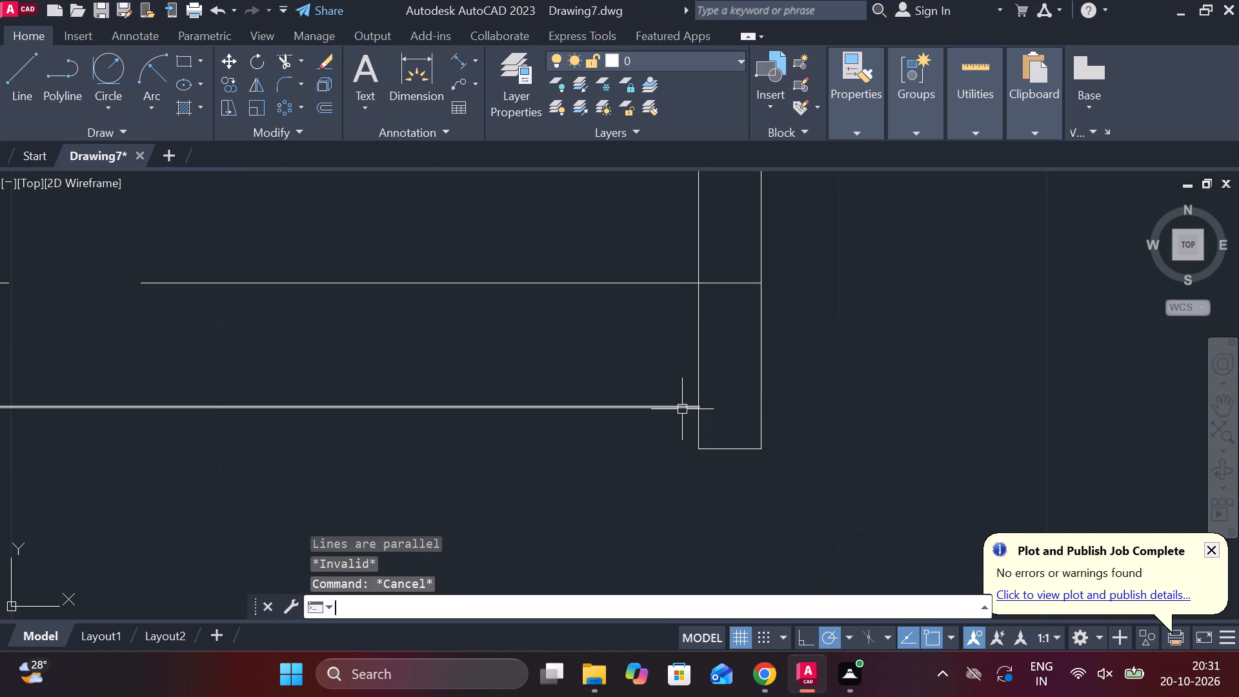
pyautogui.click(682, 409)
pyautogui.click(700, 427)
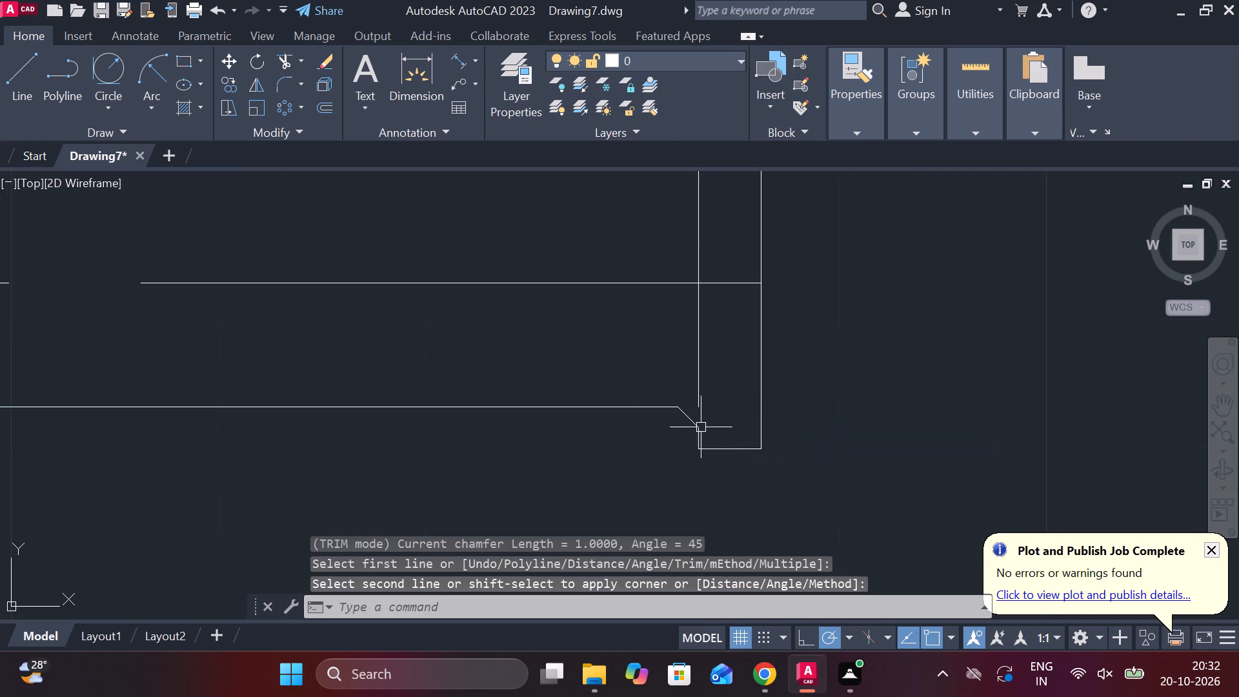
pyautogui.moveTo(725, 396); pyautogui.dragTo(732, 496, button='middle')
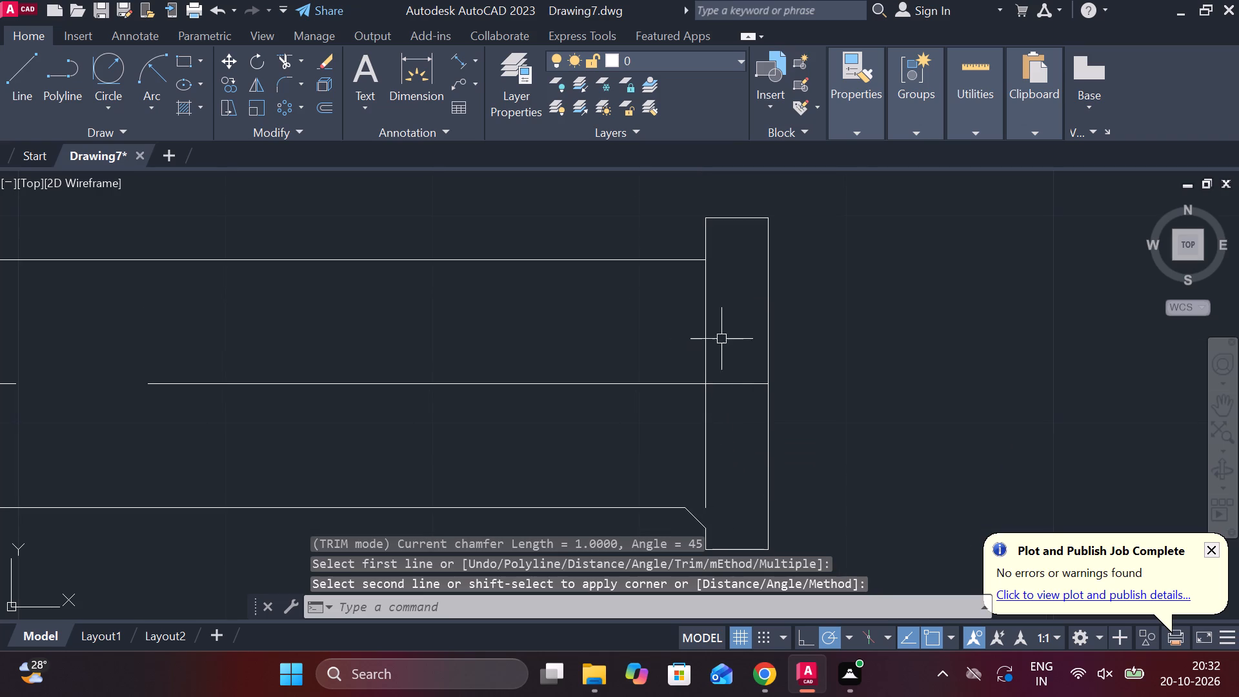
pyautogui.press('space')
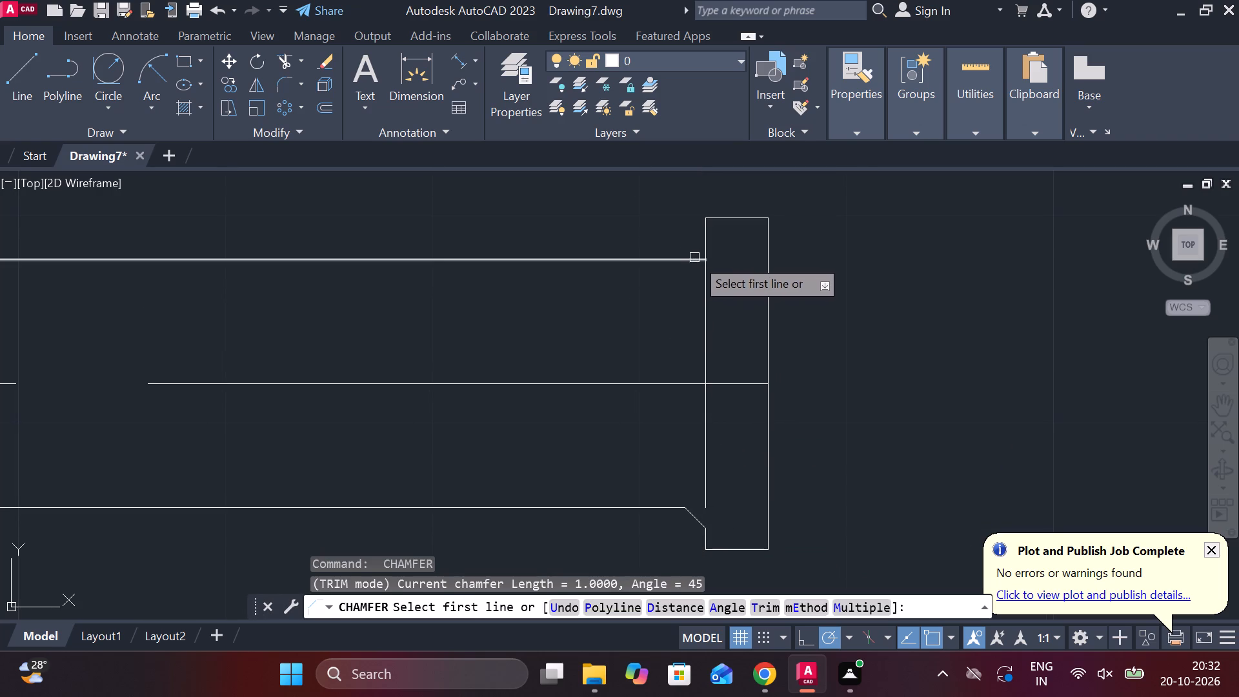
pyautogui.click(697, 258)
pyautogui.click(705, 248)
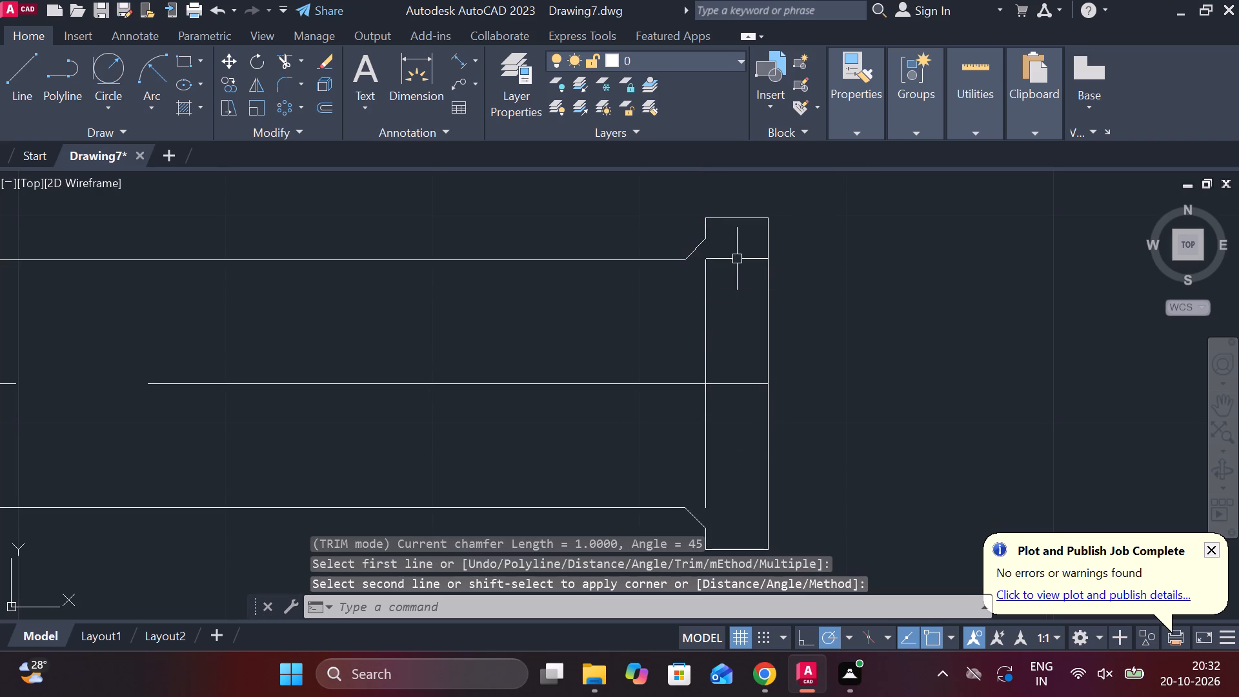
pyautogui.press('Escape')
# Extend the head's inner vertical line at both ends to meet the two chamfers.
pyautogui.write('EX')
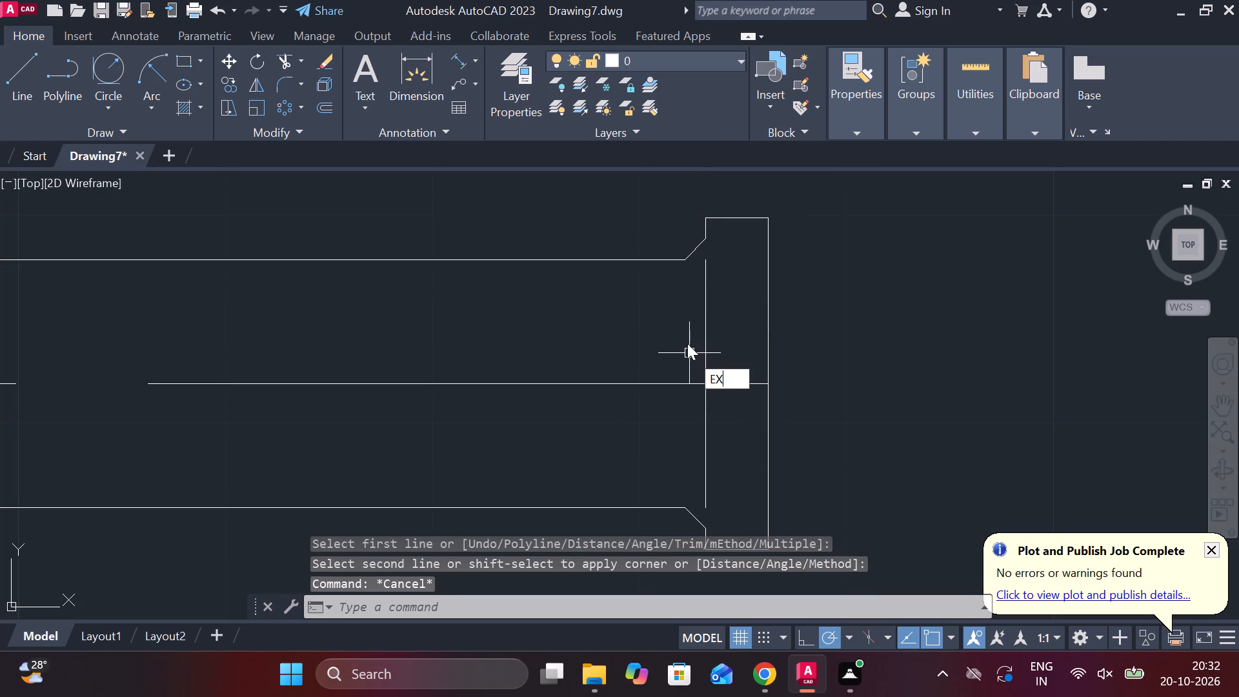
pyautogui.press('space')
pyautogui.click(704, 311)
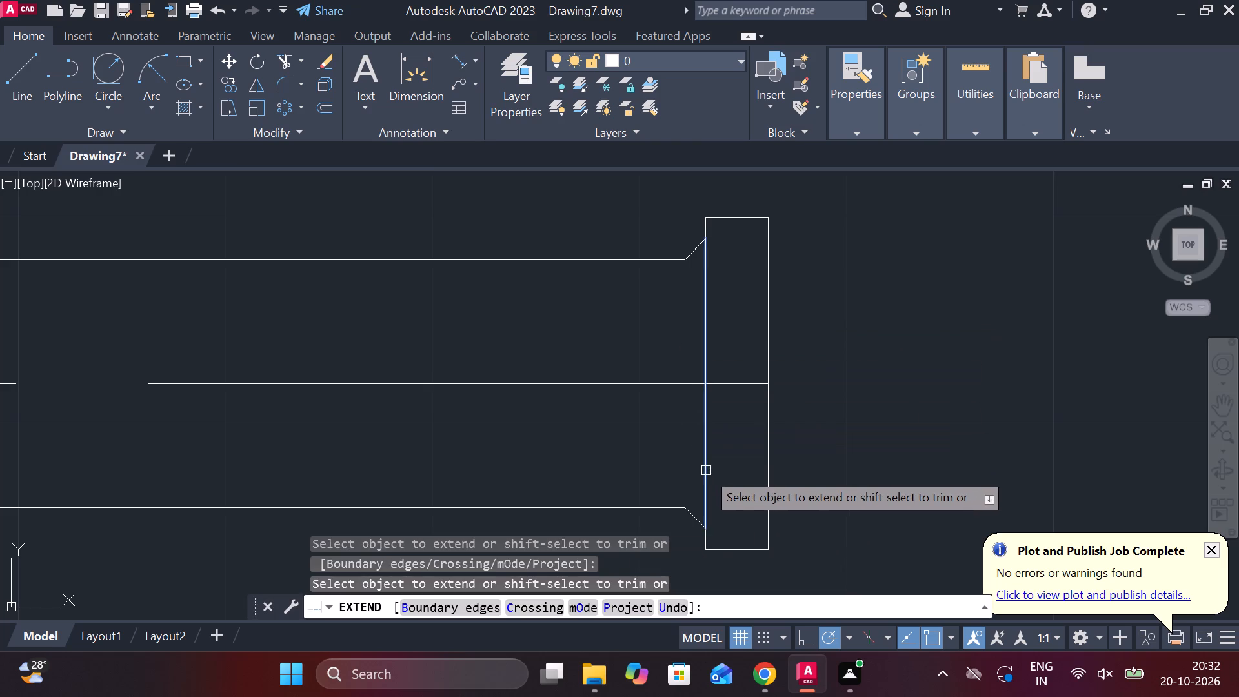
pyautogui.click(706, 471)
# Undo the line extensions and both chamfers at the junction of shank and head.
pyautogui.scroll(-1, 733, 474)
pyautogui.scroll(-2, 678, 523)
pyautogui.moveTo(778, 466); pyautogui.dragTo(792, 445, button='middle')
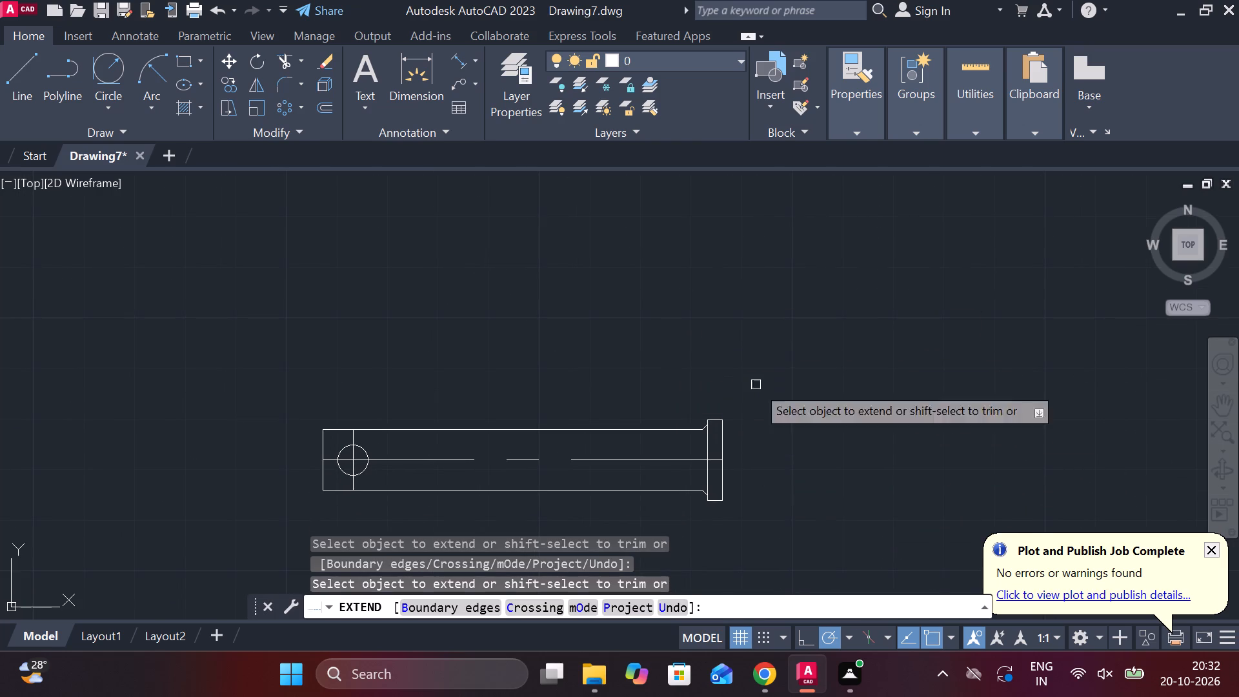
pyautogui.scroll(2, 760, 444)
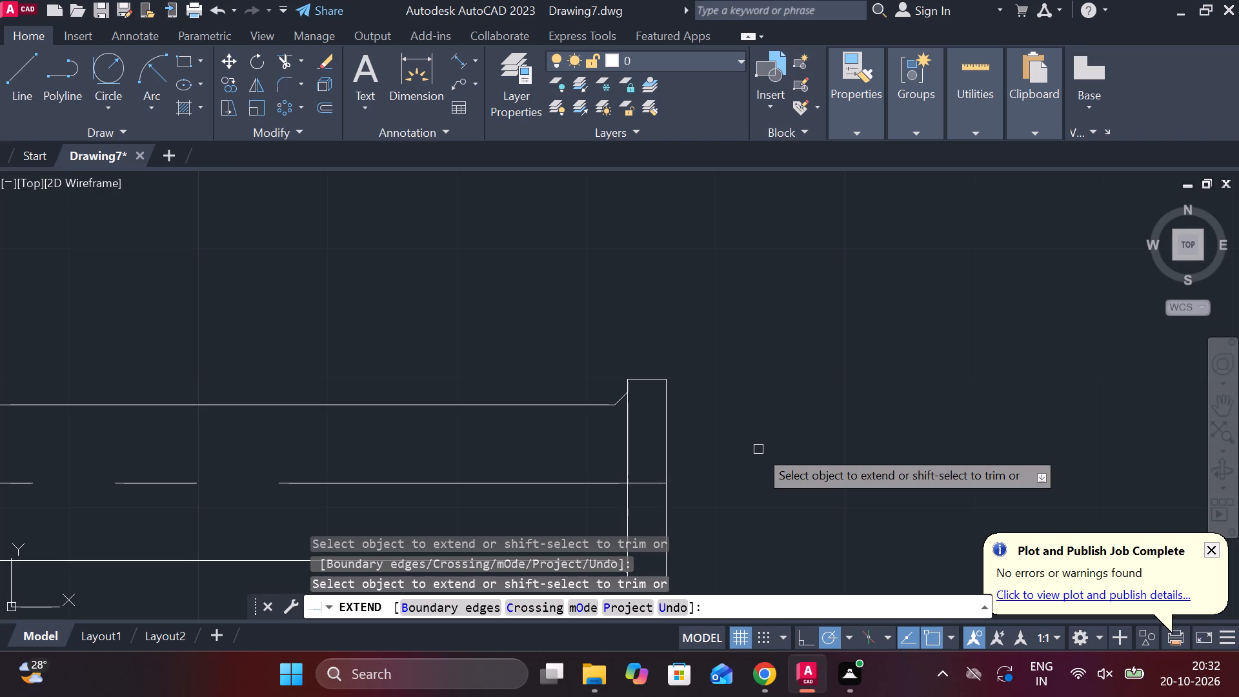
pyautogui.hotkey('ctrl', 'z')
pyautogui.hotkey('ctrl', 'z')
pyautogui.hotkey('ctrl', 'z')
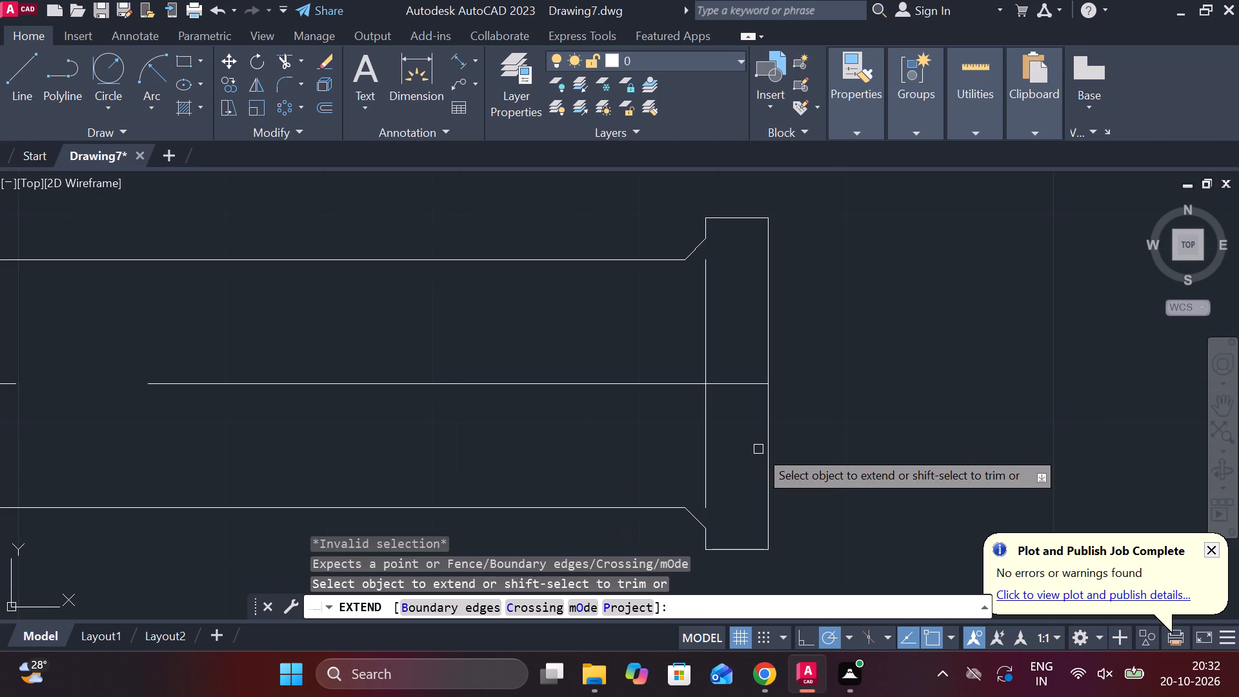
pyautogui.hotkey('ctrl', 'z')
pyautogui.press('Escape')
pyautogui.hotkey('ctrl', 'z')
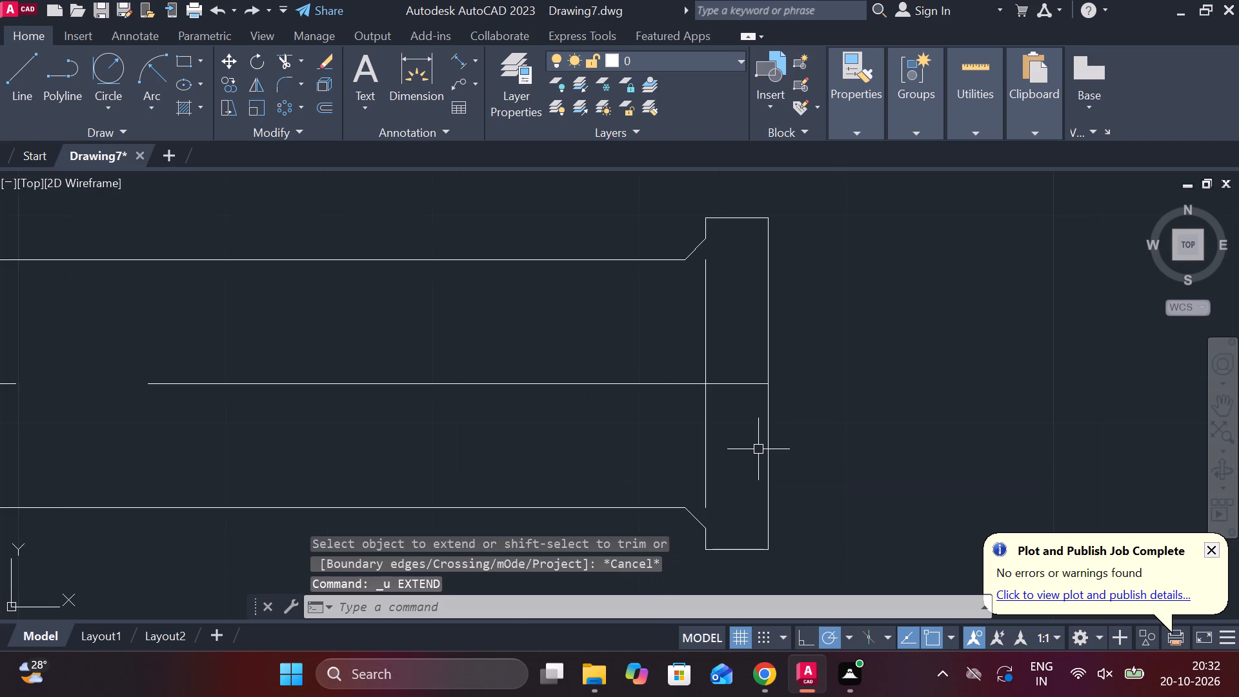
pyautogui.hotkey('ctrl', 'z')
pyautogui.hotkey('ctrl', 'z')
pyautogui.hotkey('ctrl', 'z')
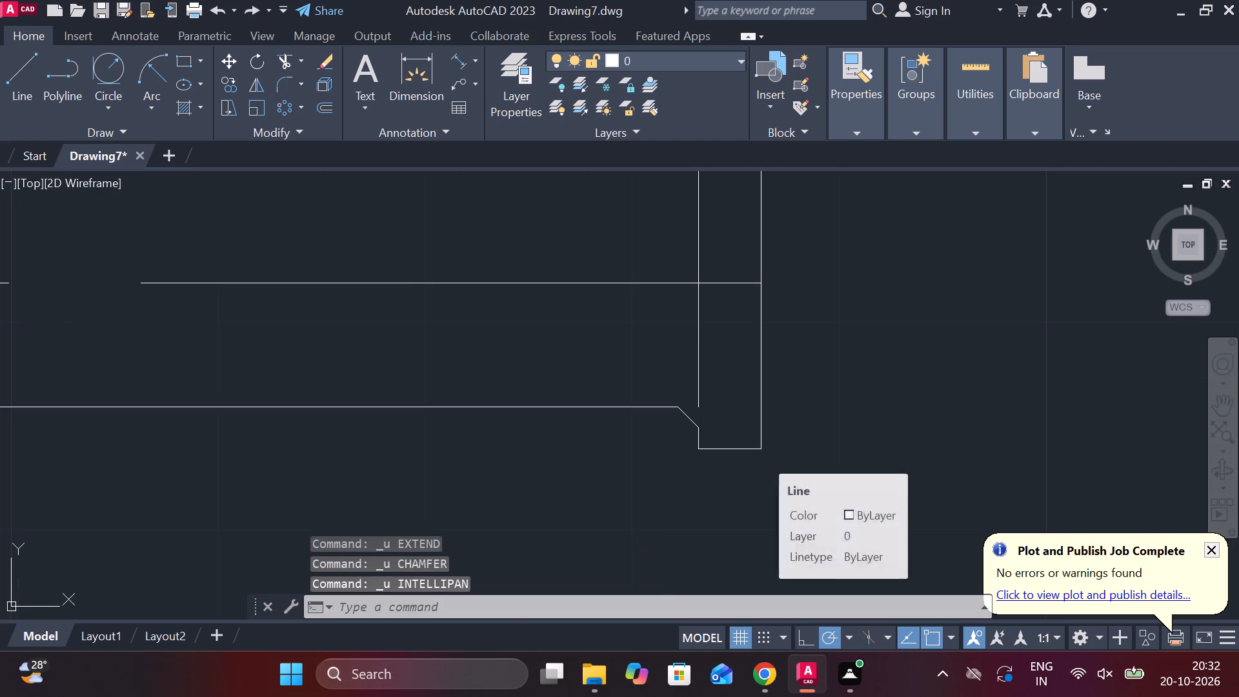
# Add a vertical linear dimension across the full height of the pin's head, placed beyond its outer edge.
pyautogui.scroll(-2, 758, 449)
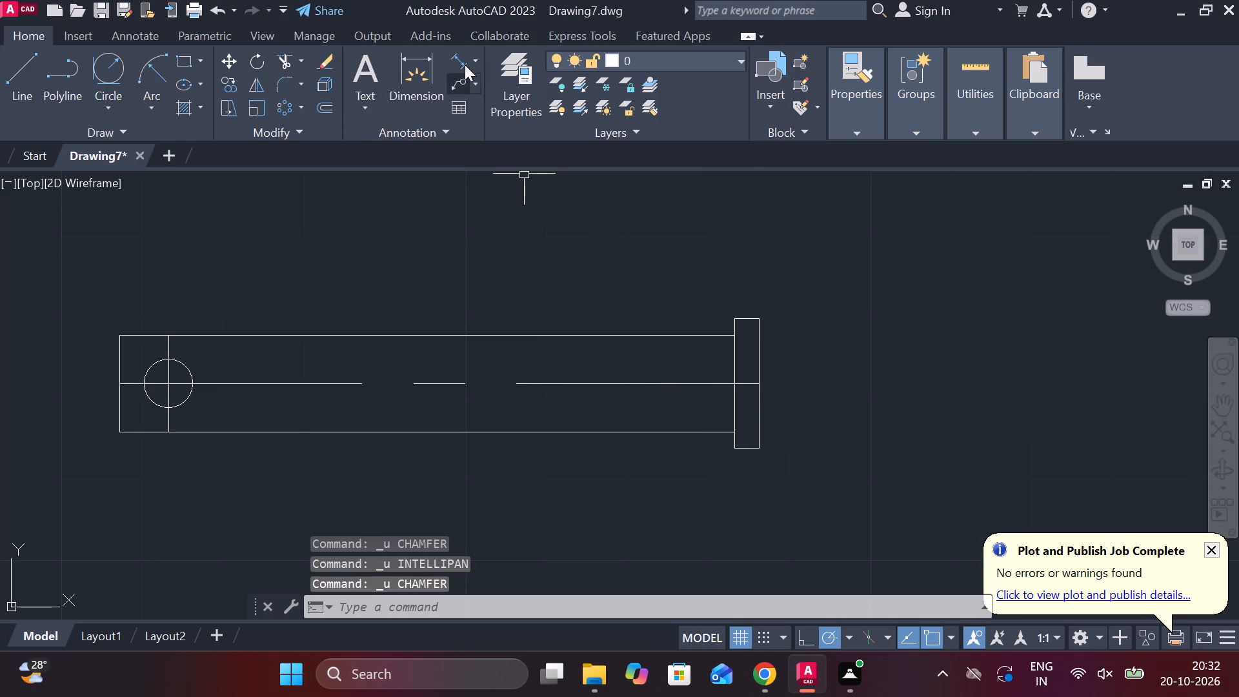
pyautogui.click(472, 58)
pyautogui.click(518, 97)
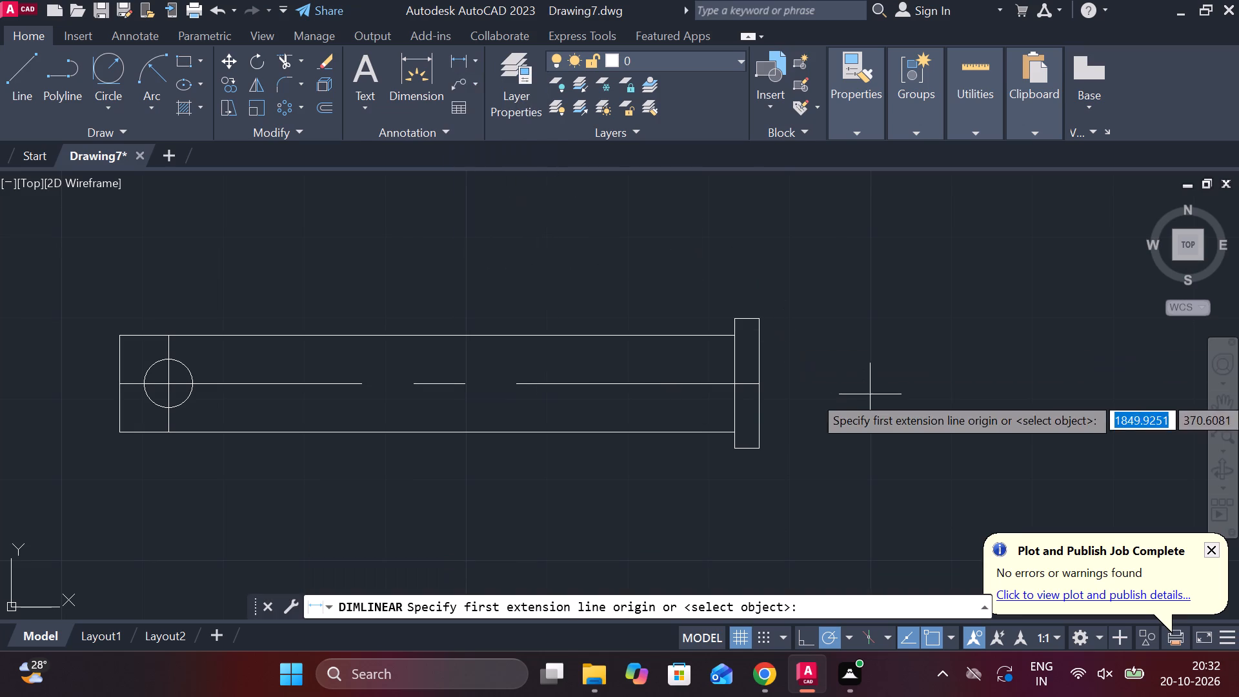
pyautogui.click(764, 322)
pyautogui.click(771, 454)
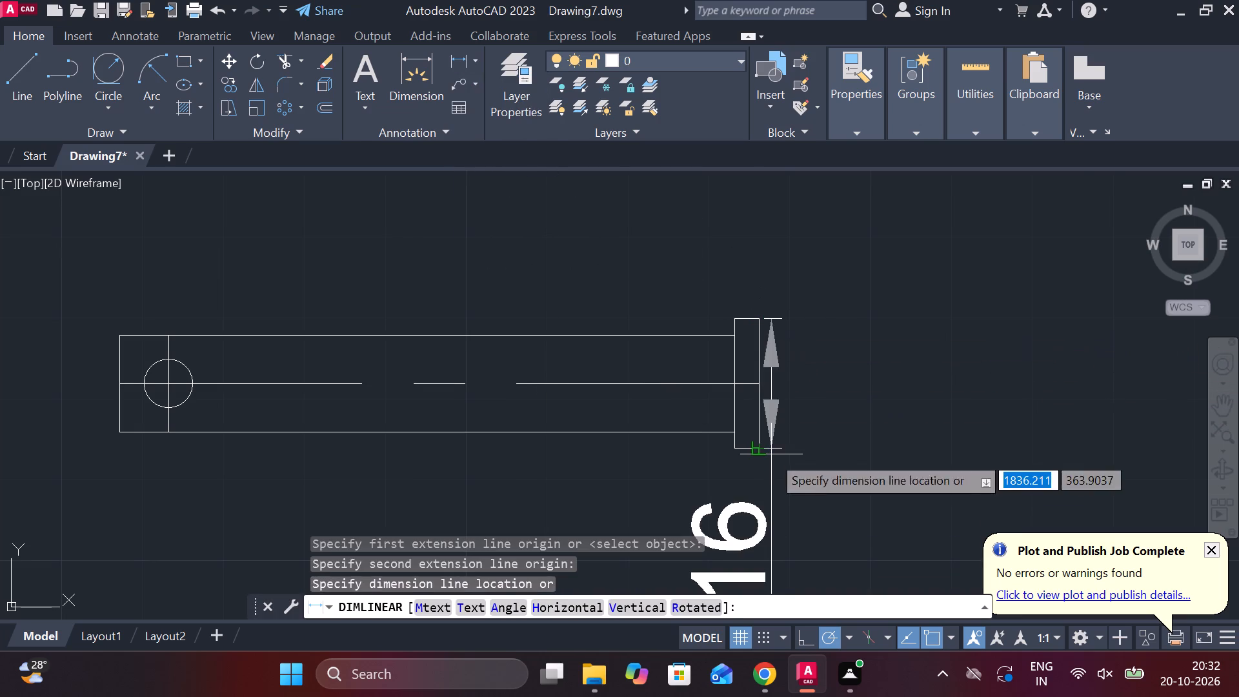
pyautogui.click(909, 385)
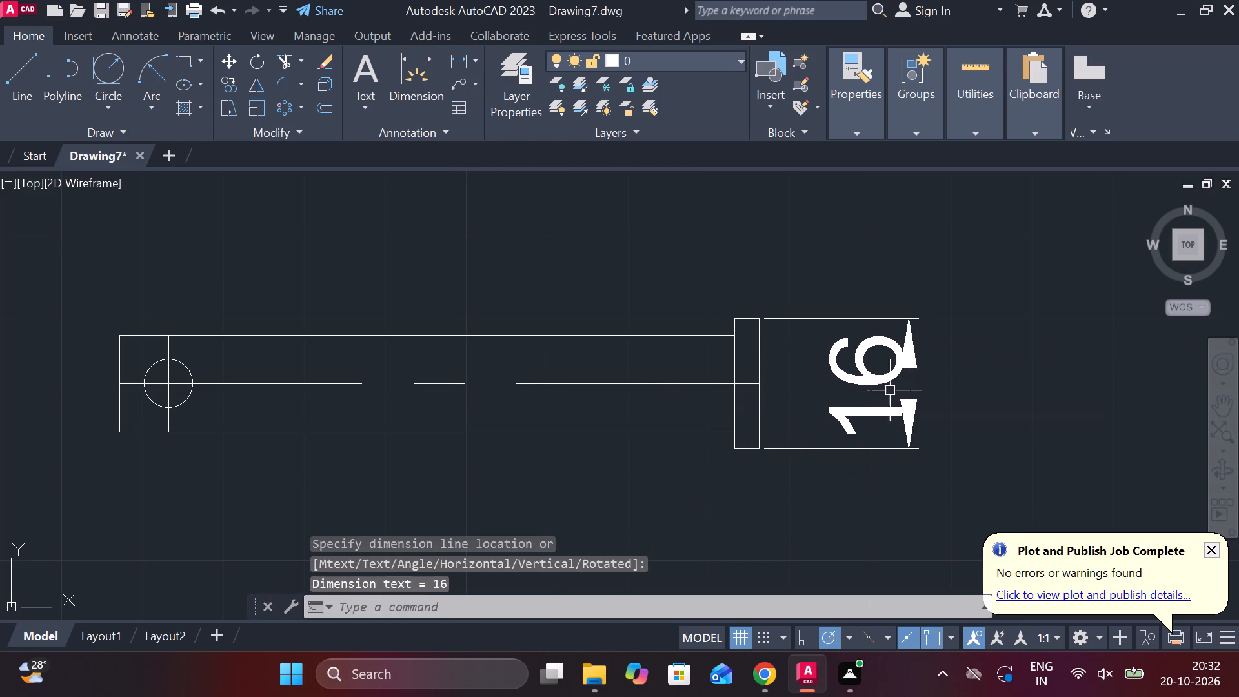
# Add a diameter symbol in front of the head dimension's text.
pyautogui.doubleClick(883, 370)
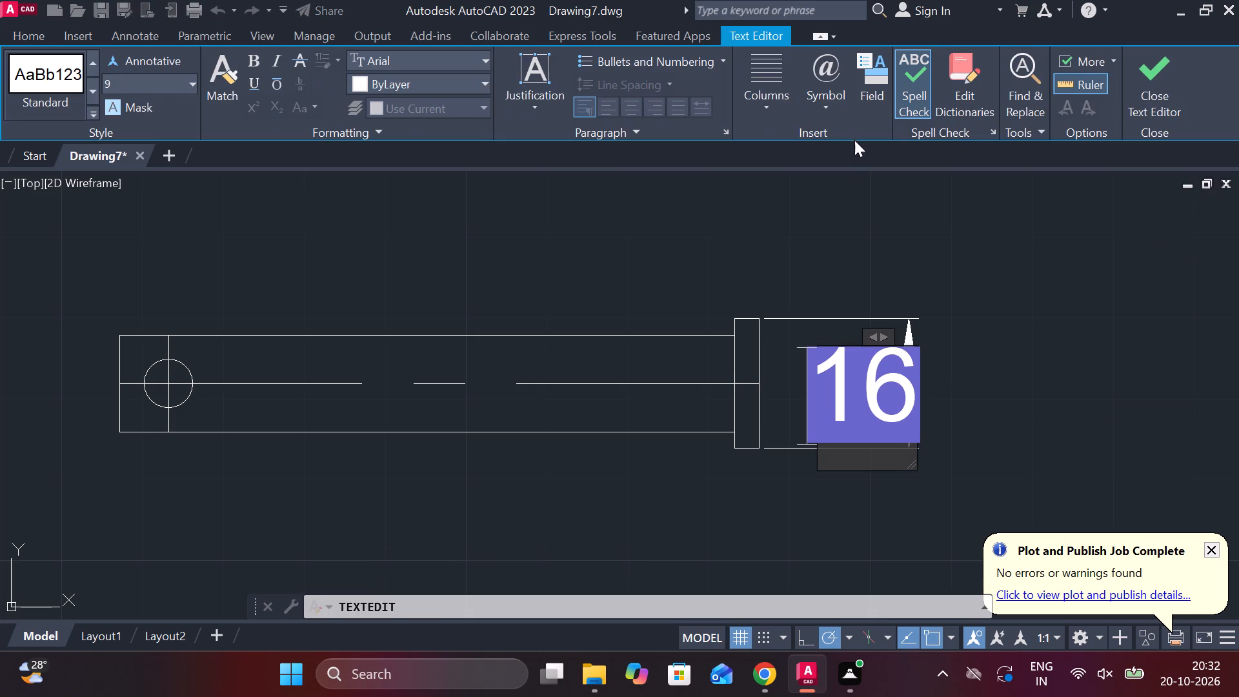
pyautogui.click(821, 109)
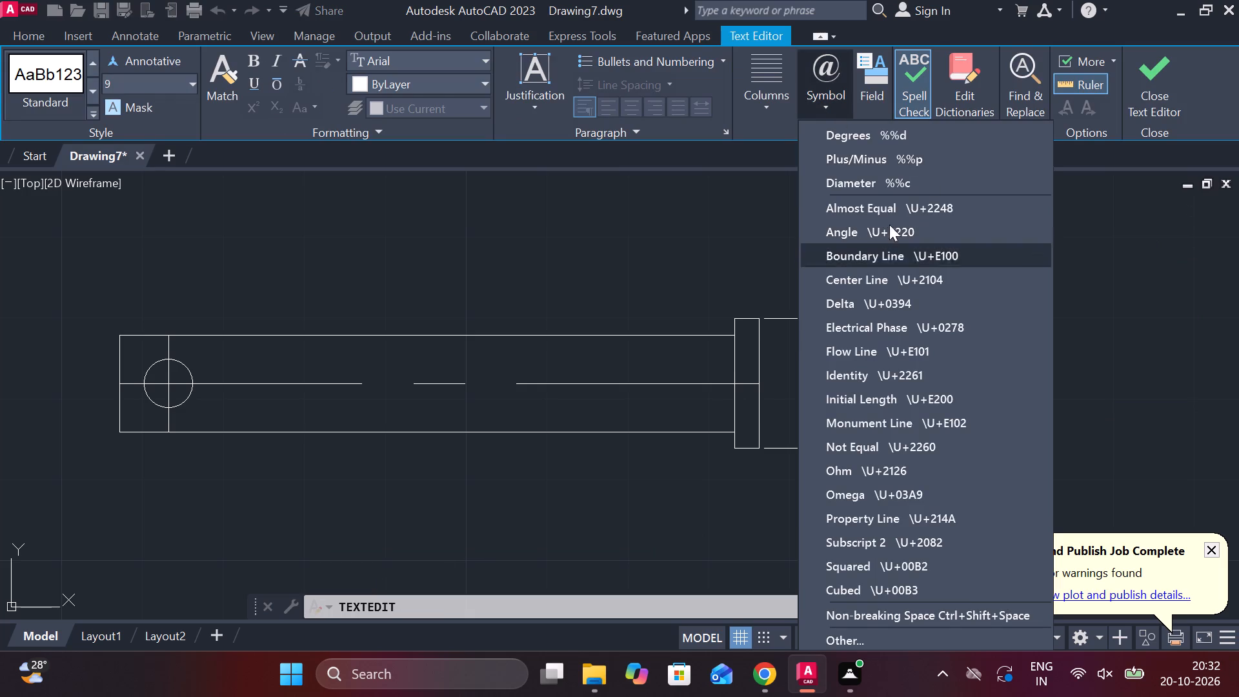
pyautogui.click(860, 187)
pyautogui.click(1154, 95)
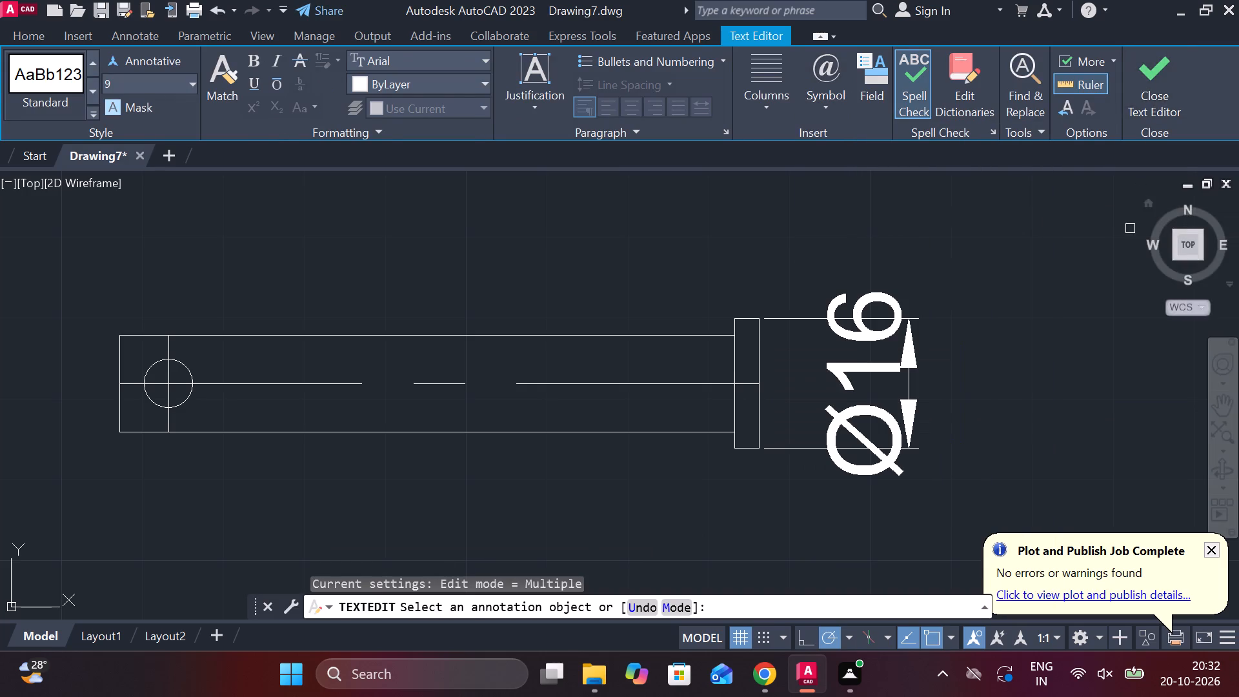
pyautogui.press('Escape')
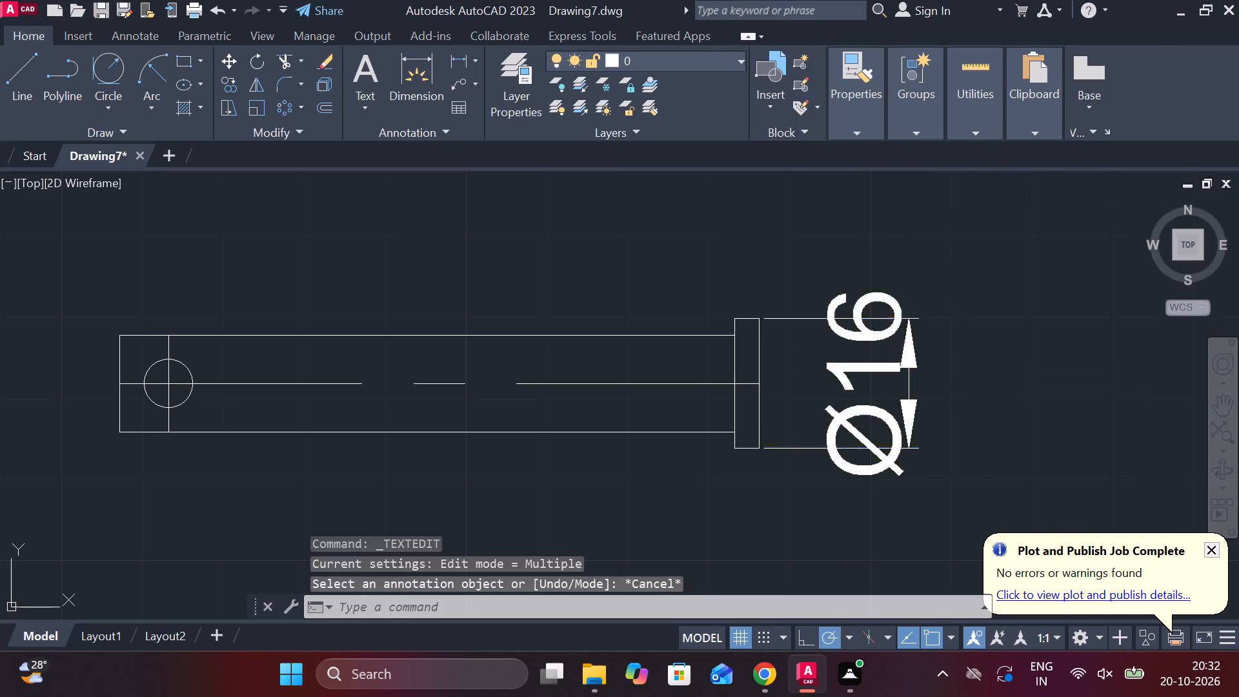
# Move the head diameter dimension's text up along its dimension line, above the upper extension line.
pyautogui.click(905, 352)
pyautogui.click(909, 387)
pyautogui.click(910, 274)
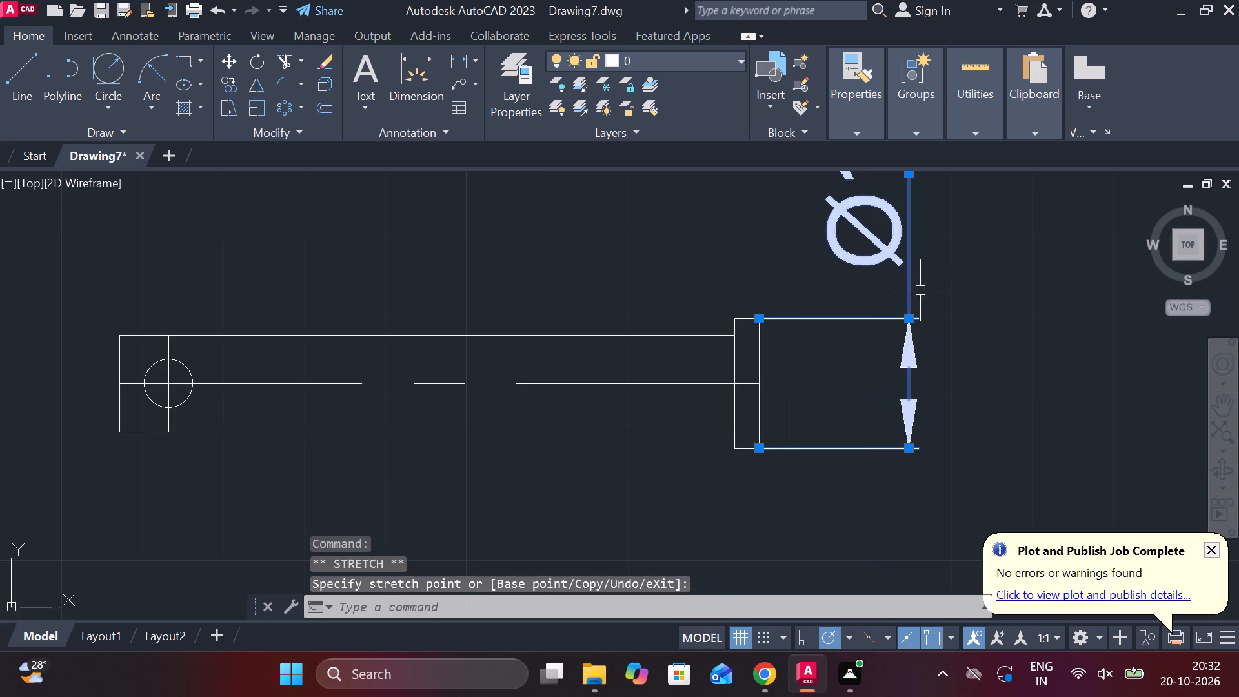
pyautogui.scroll(-2, 920, 292)
pyautogui.press('Escape')
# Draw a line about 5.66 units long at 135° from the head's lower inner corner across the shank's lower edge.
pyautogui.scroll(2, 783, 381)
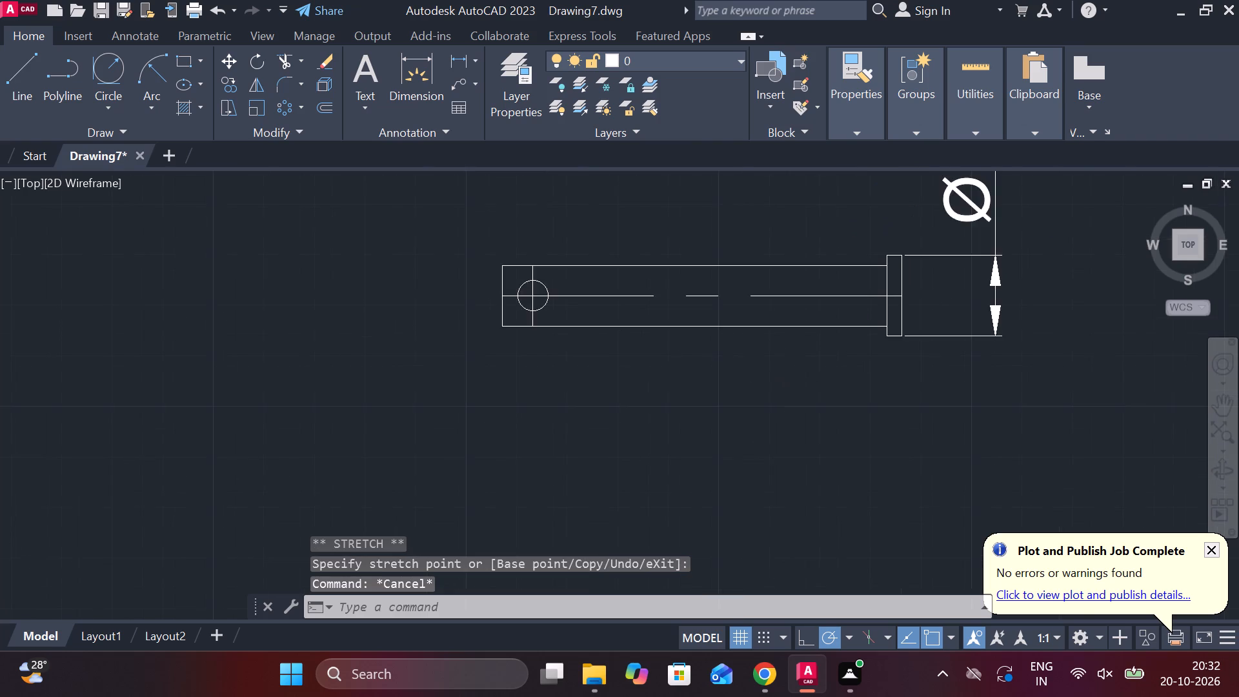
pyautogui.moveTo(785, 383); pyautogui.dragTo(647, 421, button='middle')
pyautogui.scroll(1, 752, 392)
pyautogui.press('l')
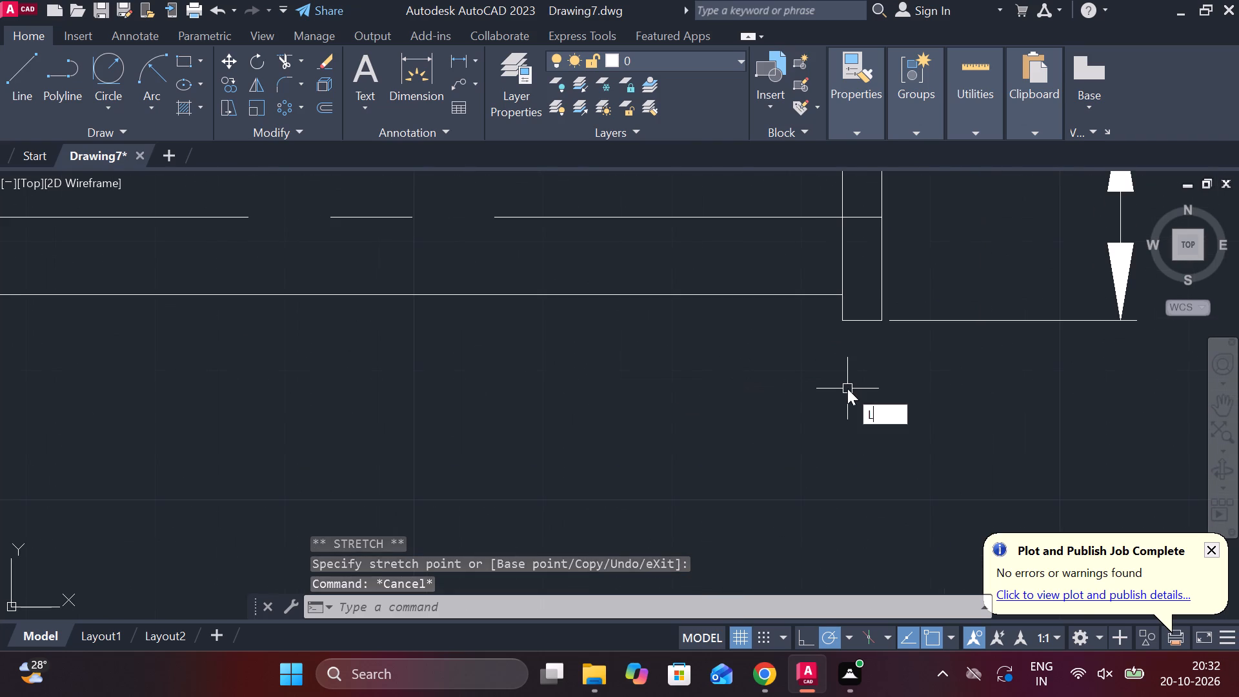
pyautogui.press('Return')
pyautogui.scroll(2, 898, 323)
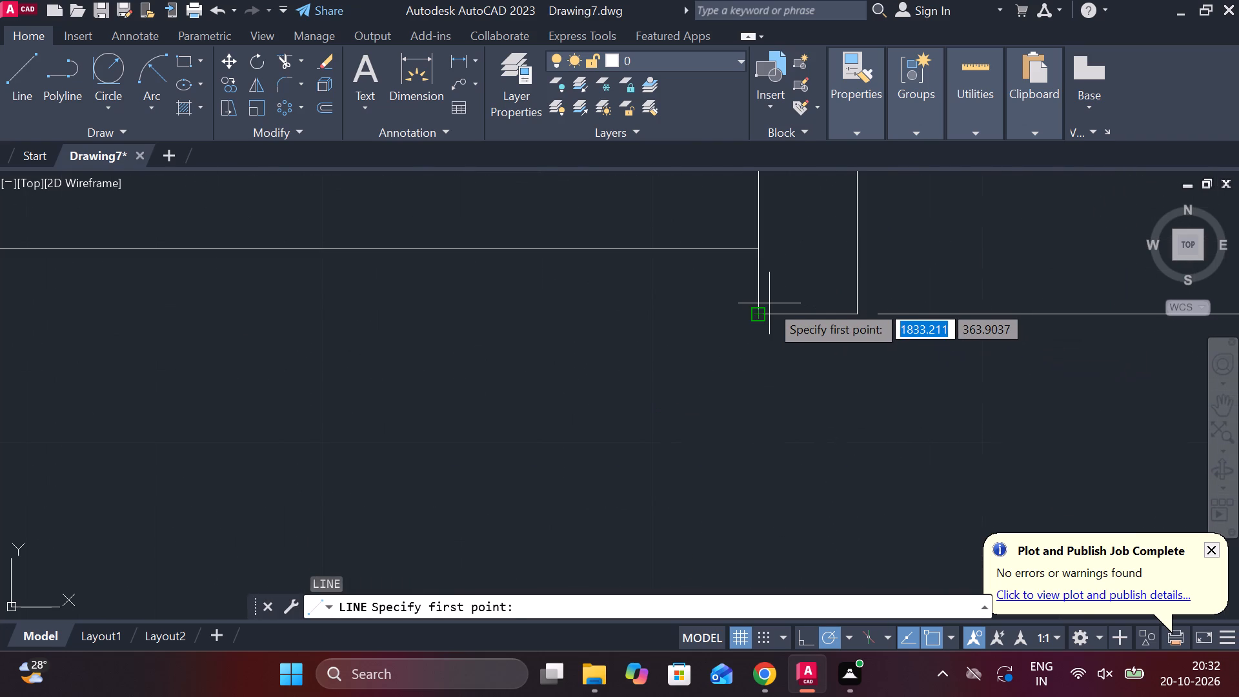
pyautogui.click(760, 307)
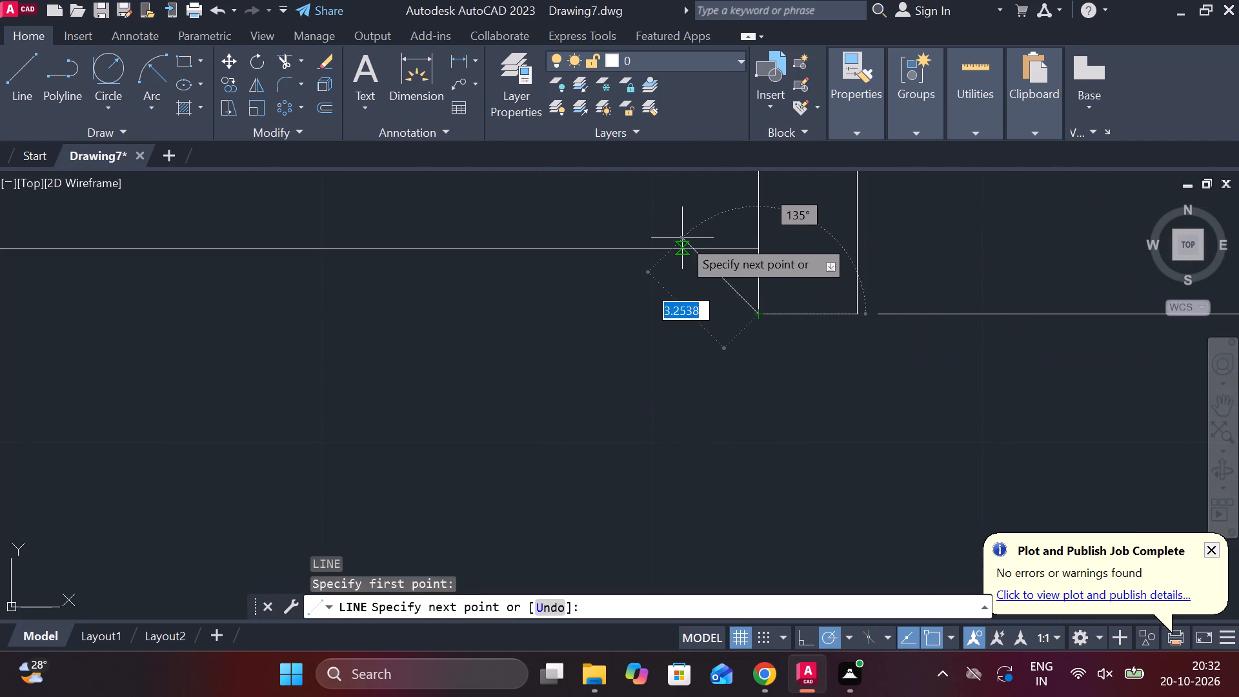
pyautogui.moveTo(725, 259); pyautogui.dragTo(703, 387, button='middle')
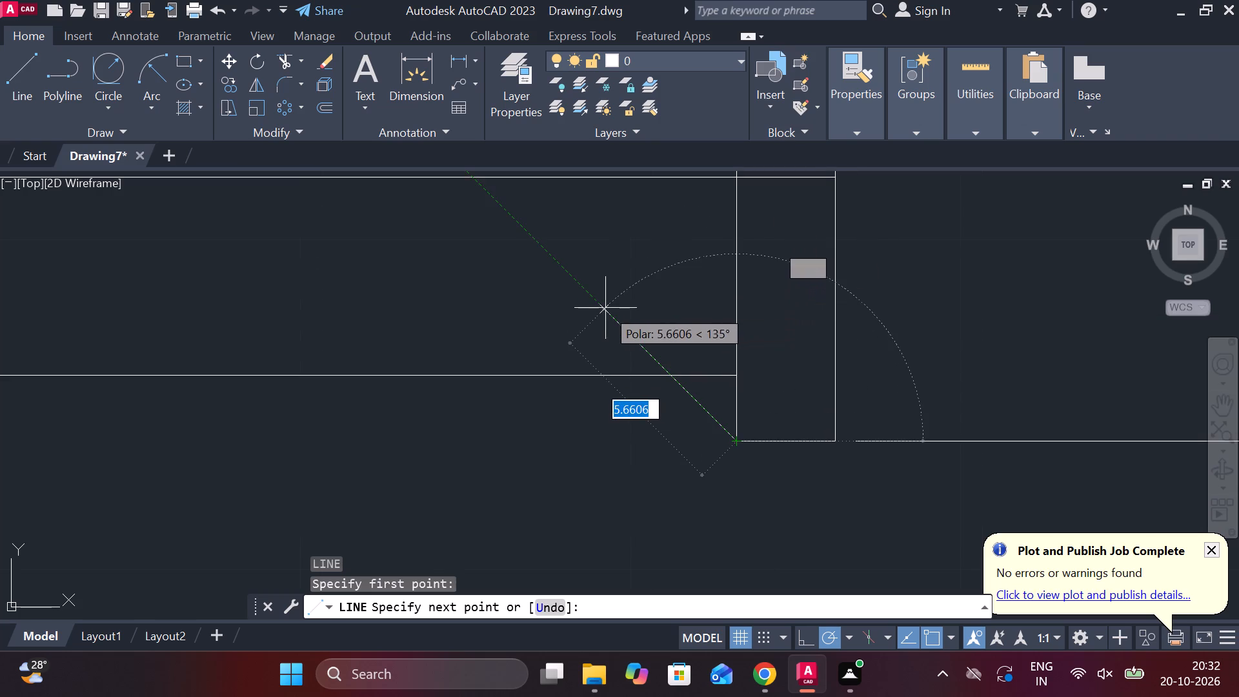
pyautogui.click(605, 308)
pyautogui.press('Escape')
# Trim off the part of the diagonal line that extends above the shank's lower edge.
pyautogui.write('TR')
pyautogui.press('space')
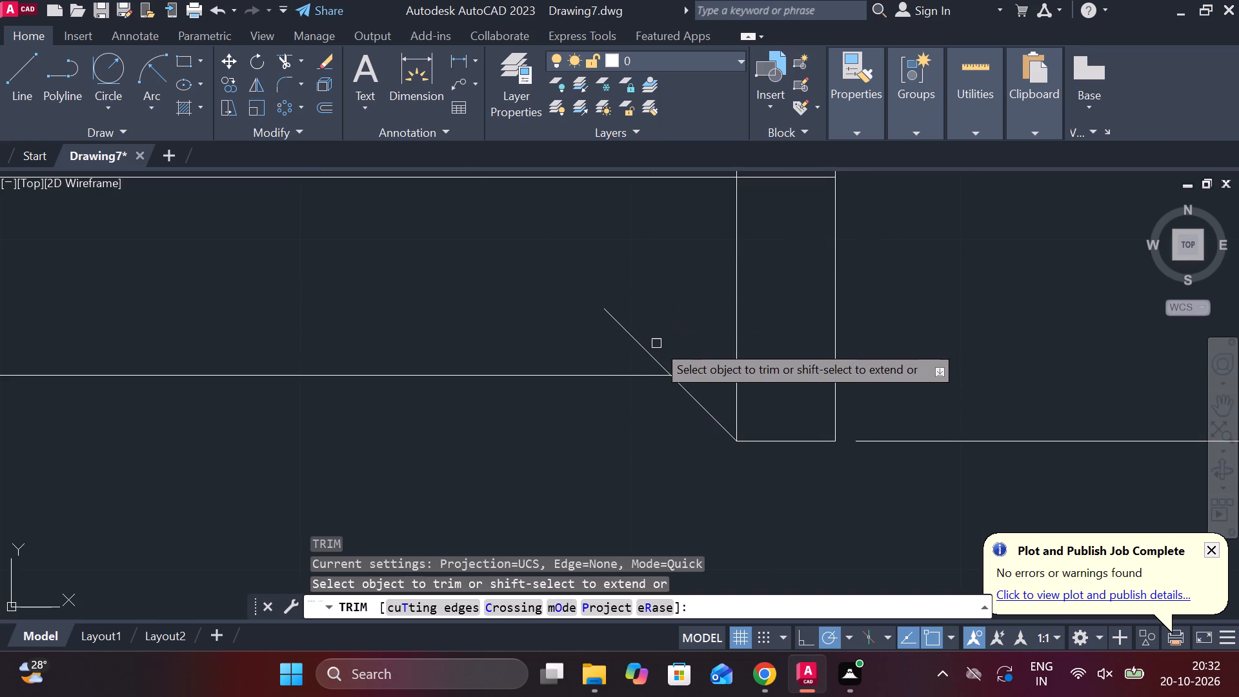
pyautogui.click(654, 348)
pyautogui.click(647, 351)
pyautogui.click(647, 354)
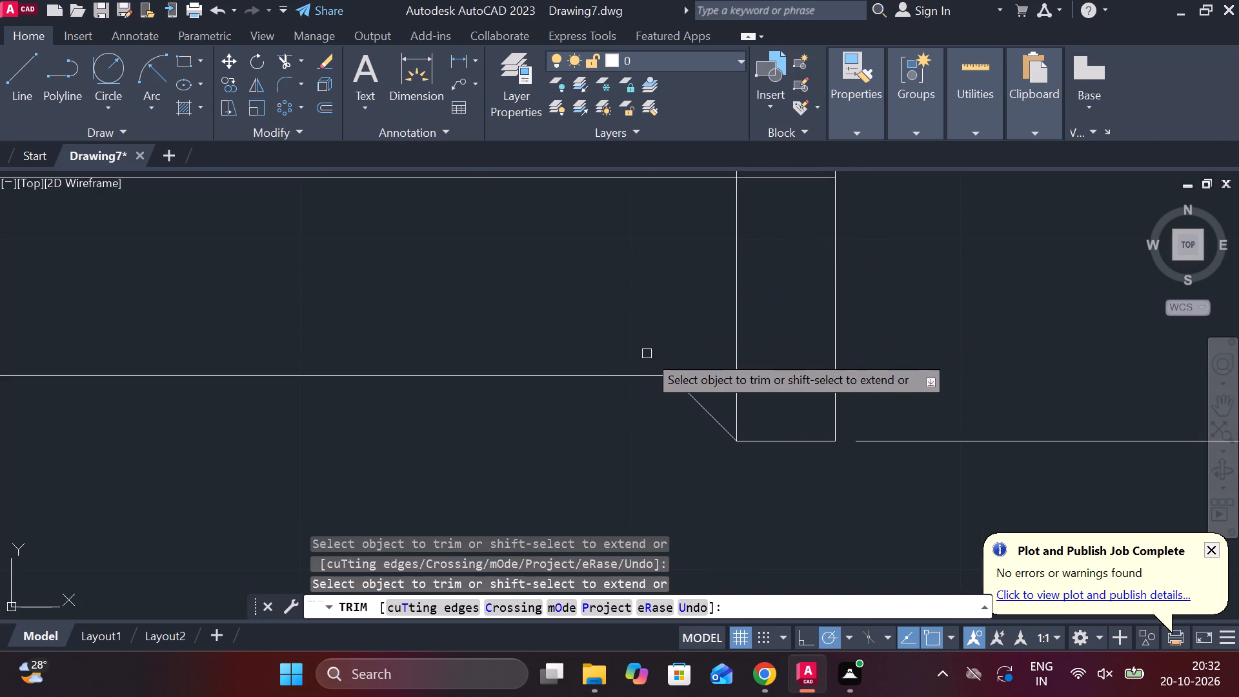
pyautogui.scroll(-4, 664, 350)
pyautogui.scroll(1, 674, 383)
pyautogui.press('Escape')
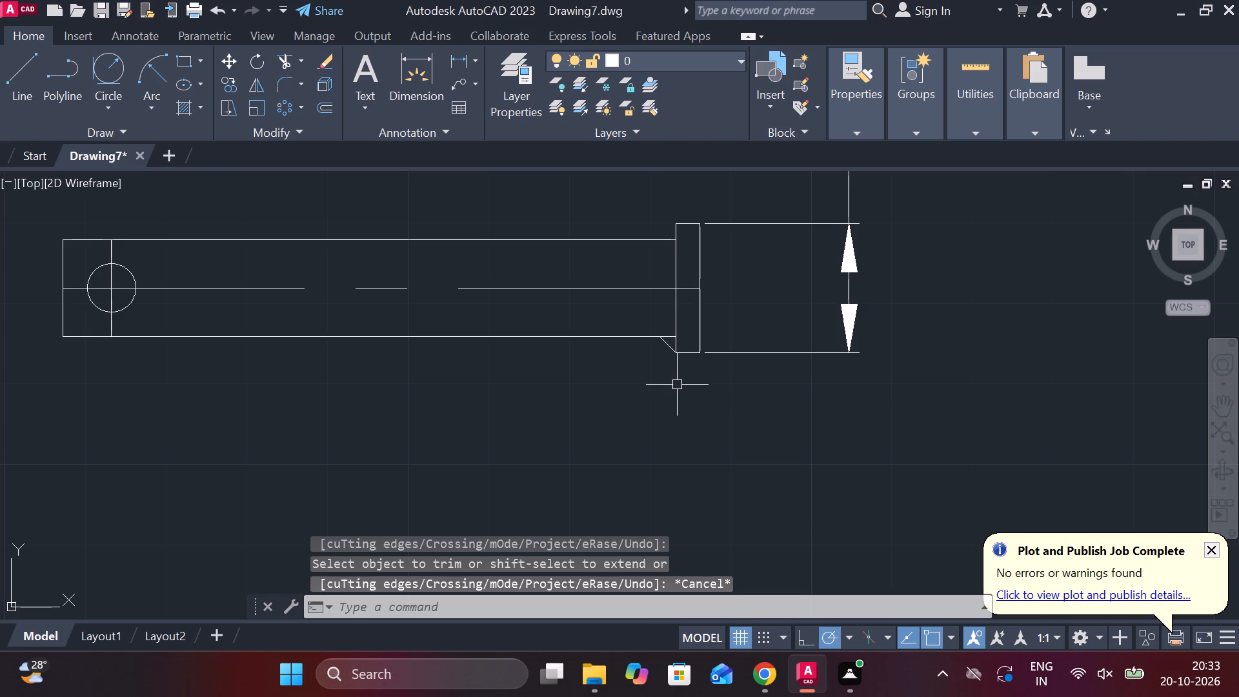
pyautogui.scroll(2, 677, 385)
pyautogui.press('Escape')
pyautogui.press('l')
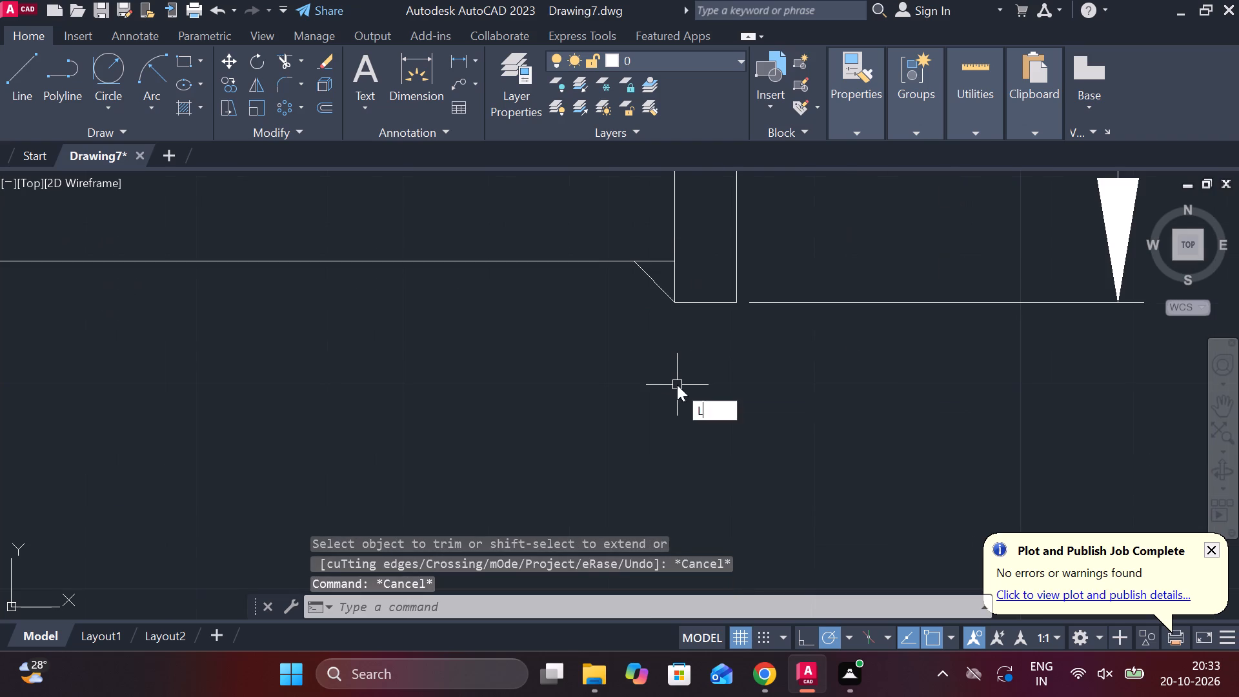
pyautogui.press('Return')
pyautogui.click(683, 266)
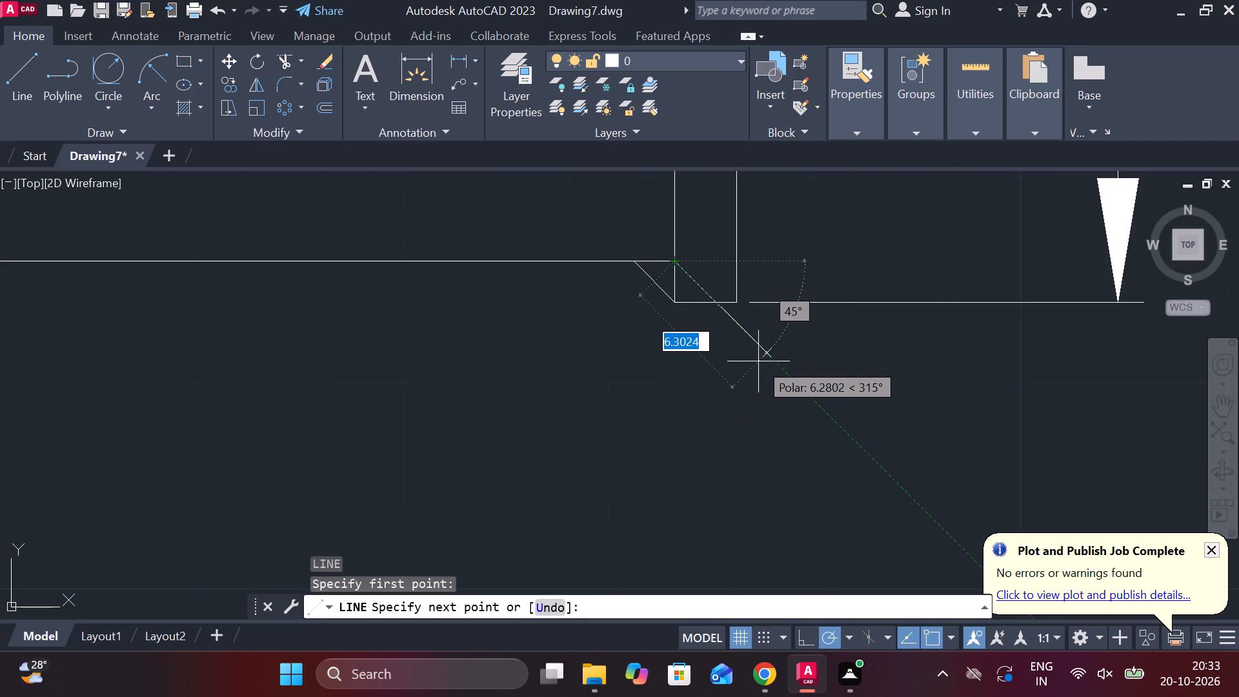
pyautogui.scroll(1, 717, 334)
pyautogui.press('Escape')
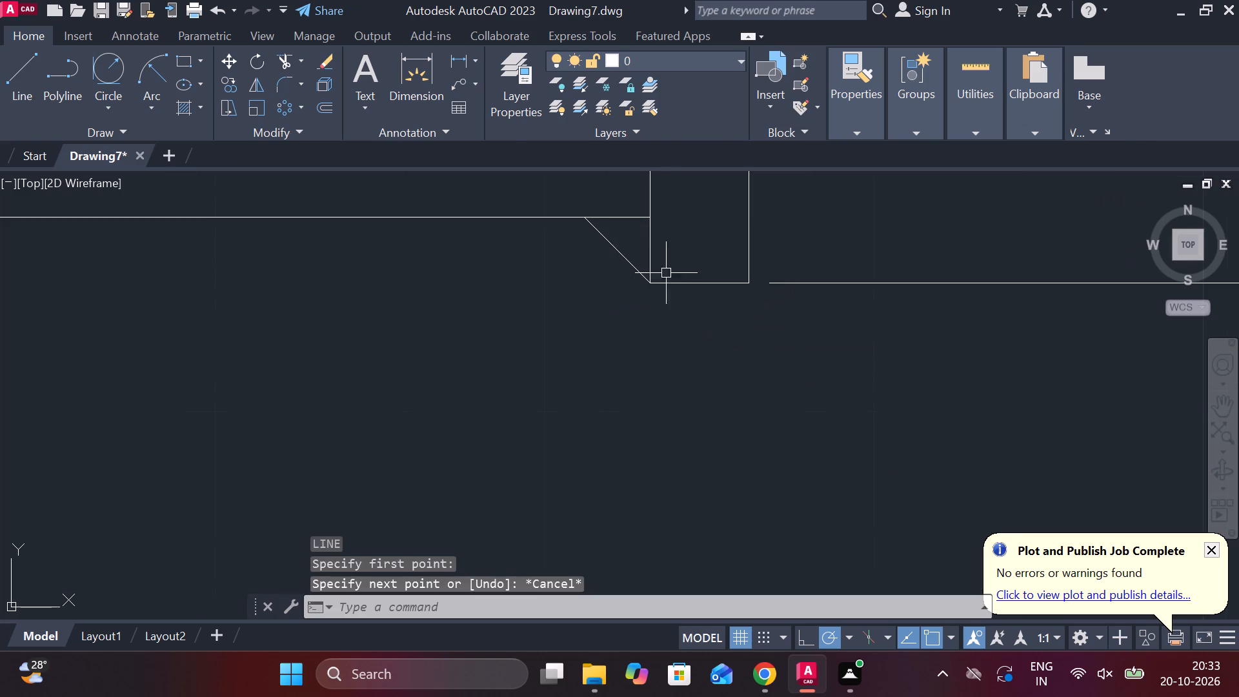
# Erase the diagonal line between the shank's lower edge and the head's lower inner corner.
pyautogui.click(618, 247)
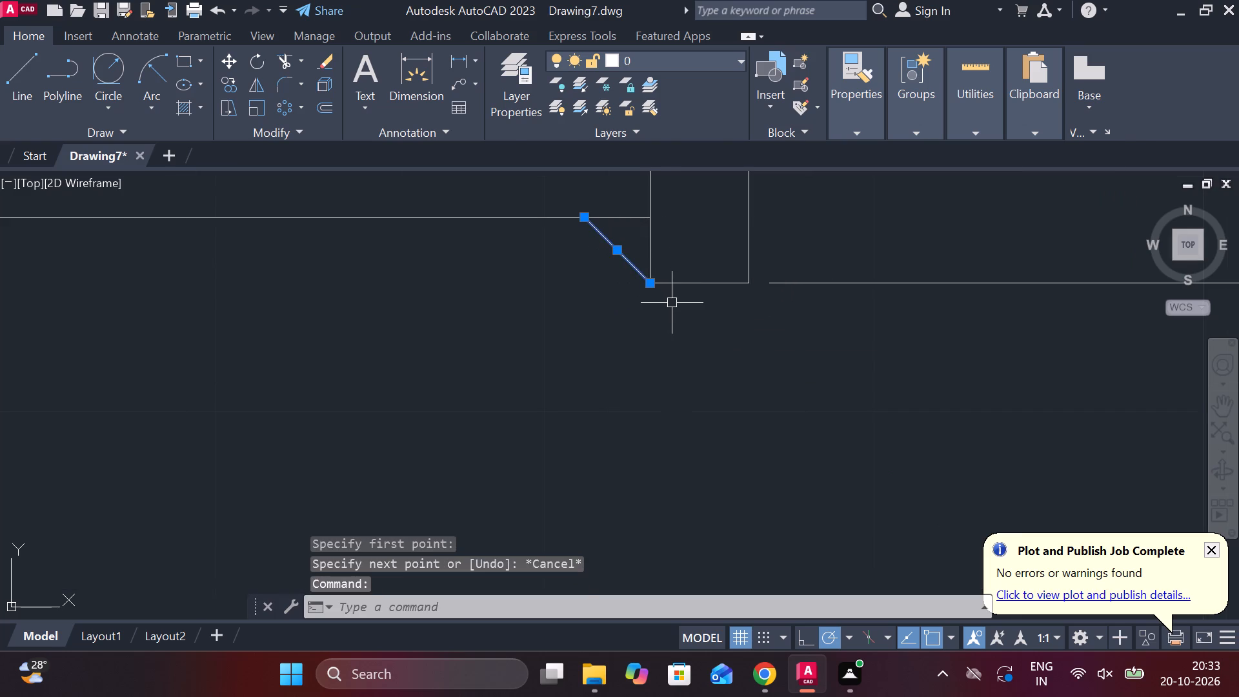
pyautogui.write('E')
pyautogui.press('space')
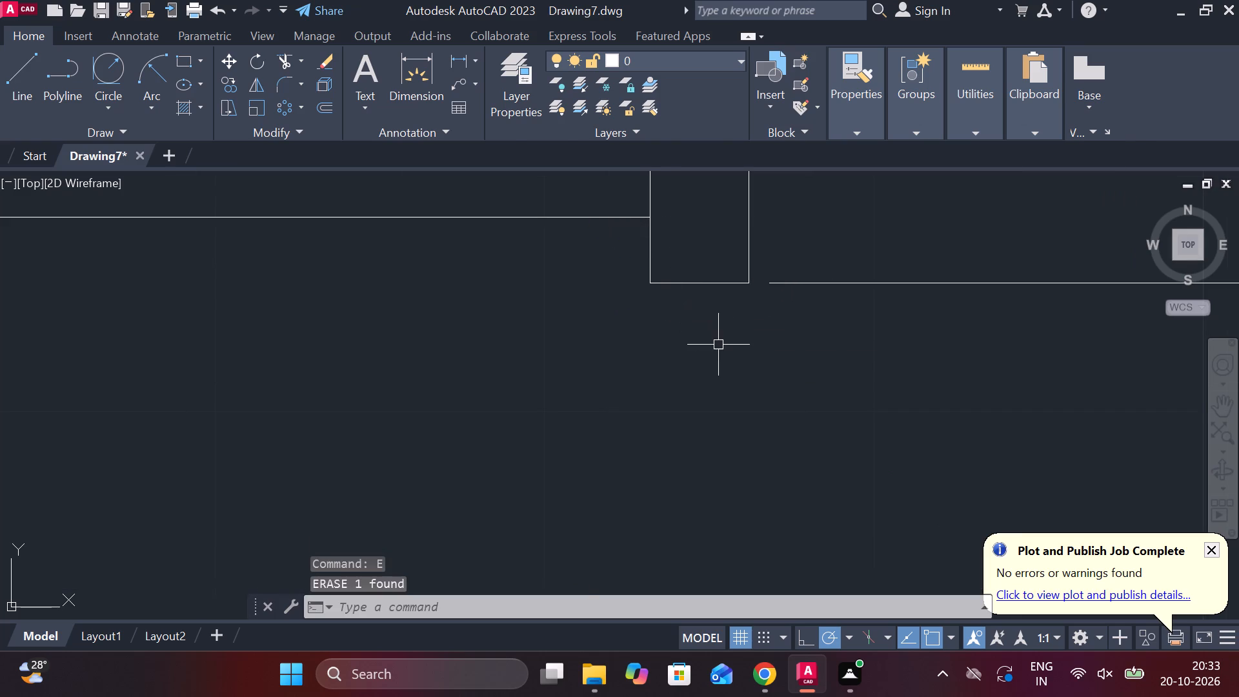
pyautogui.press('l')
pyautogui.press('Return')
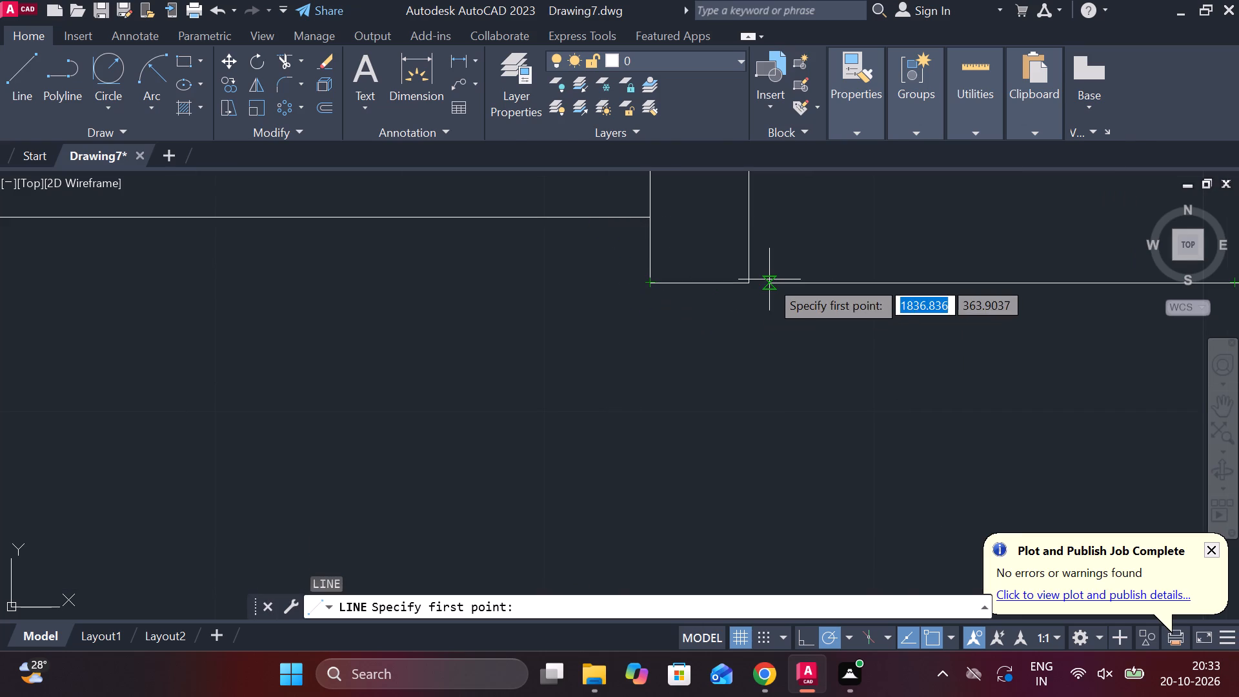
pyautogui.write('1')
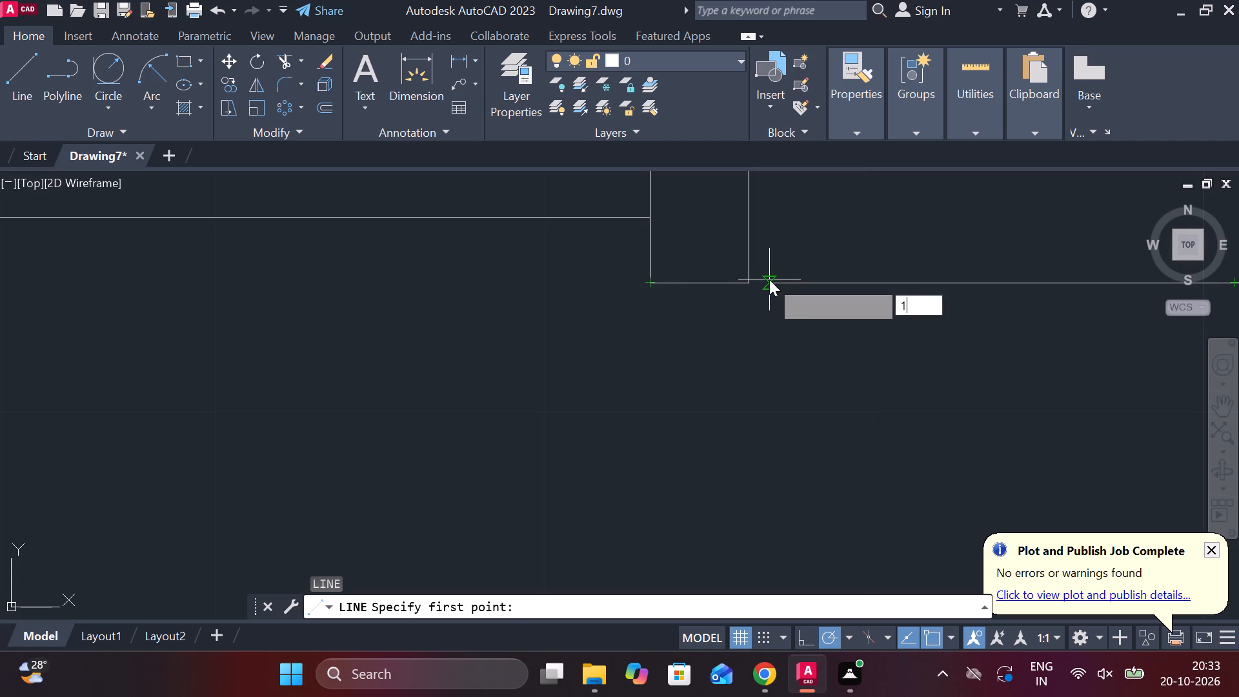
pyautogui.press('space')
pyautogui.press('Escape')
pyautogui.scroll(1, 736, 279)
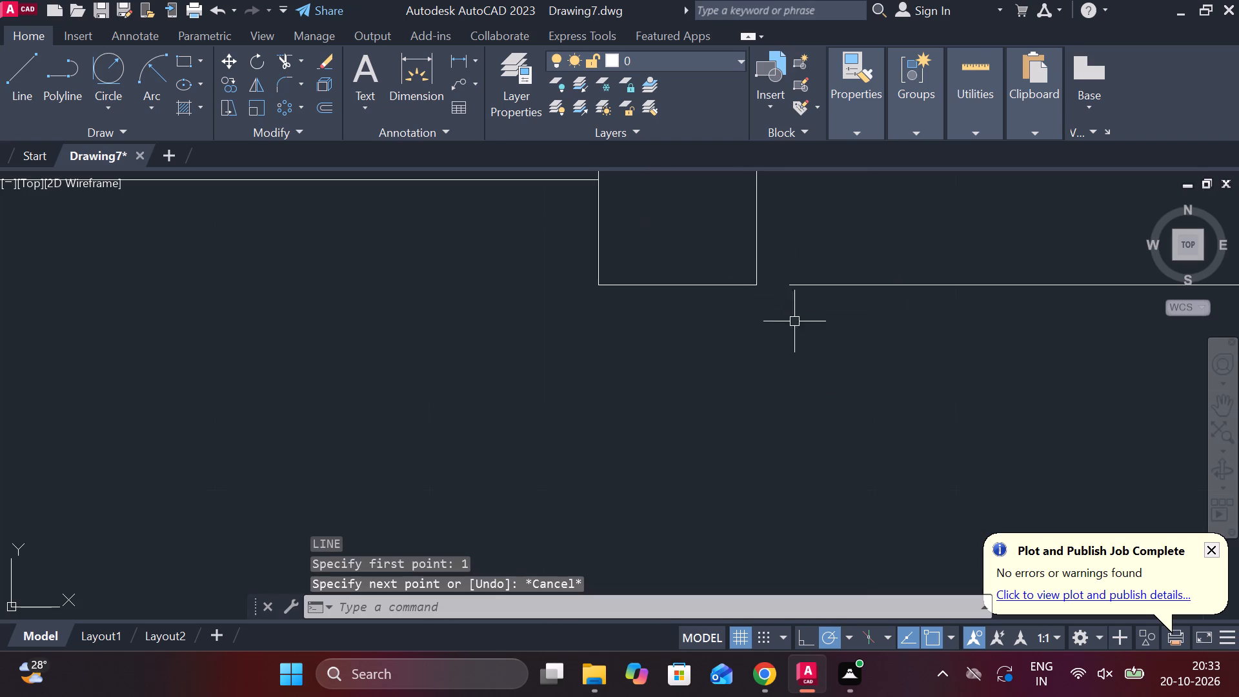
# Draw a 1-unit line along the head's bottom edge, starting at its lower inner corner.
pyautogui.press('l')
pyautogui.press('Return')
pyautogui.scroll(2, 821, 341)
pyautogui.moveTo(789, 336); pyautogui.dragTo(831, 467, button='middle')
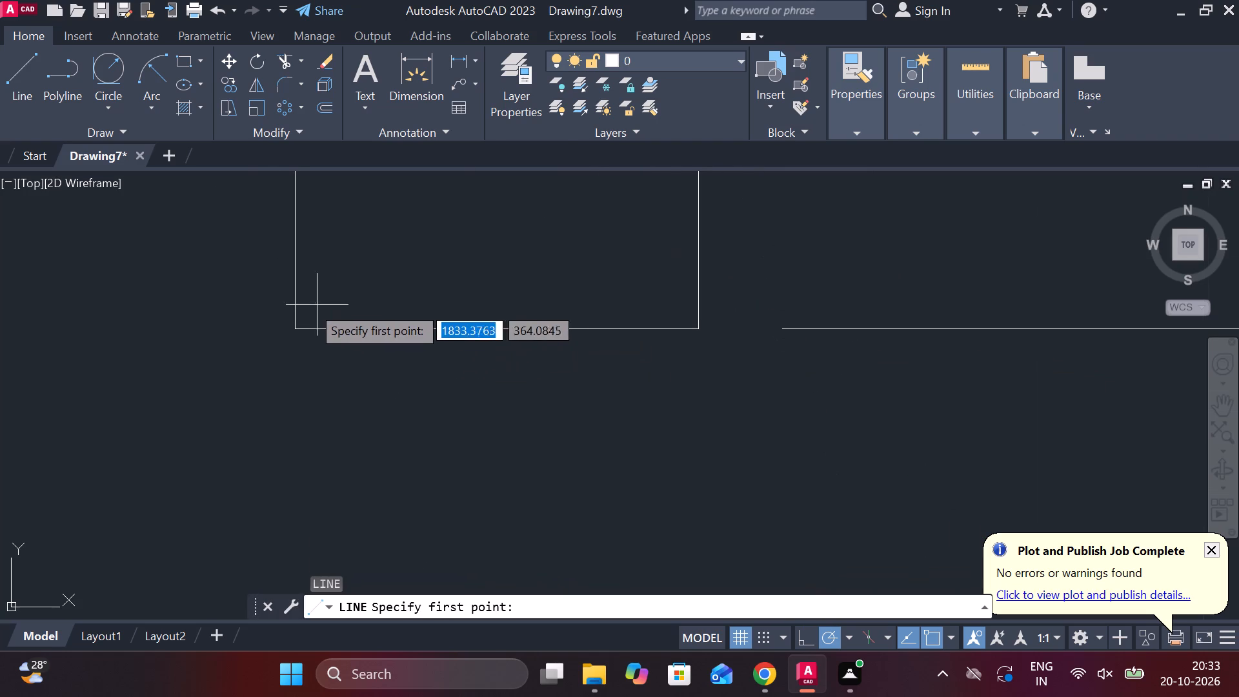
pyautogui.click(296, 319)
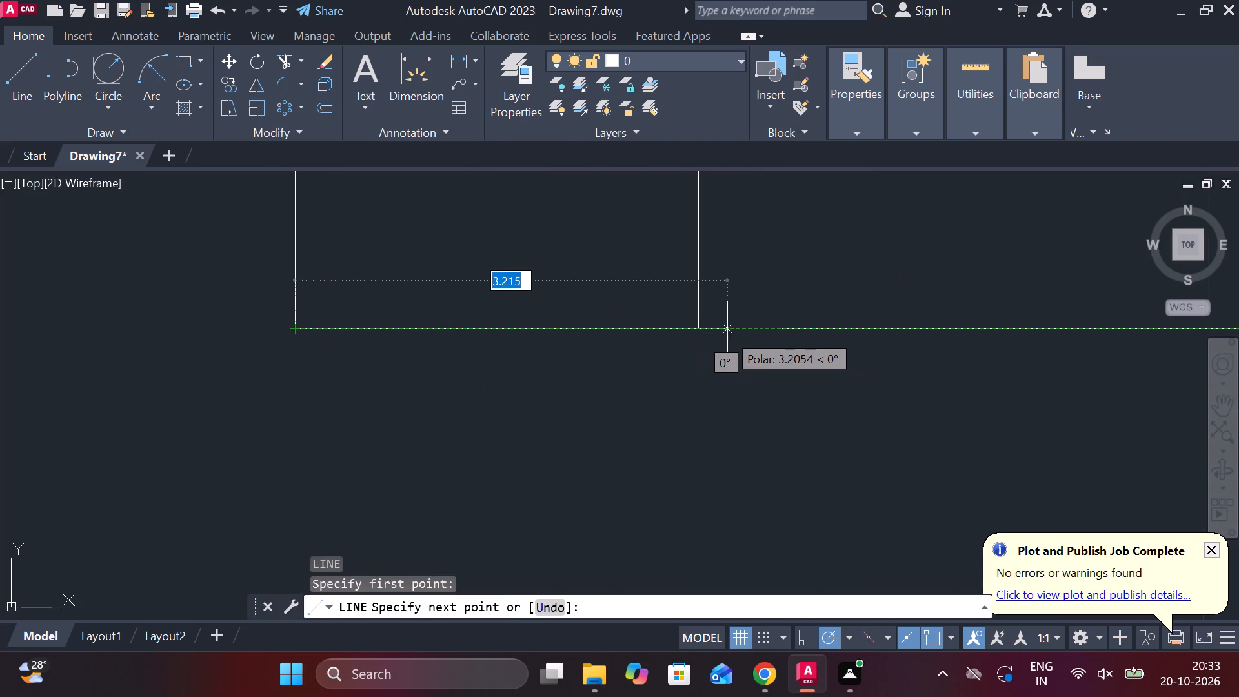
pyautogui.write('1')
pyautogui.press('space')
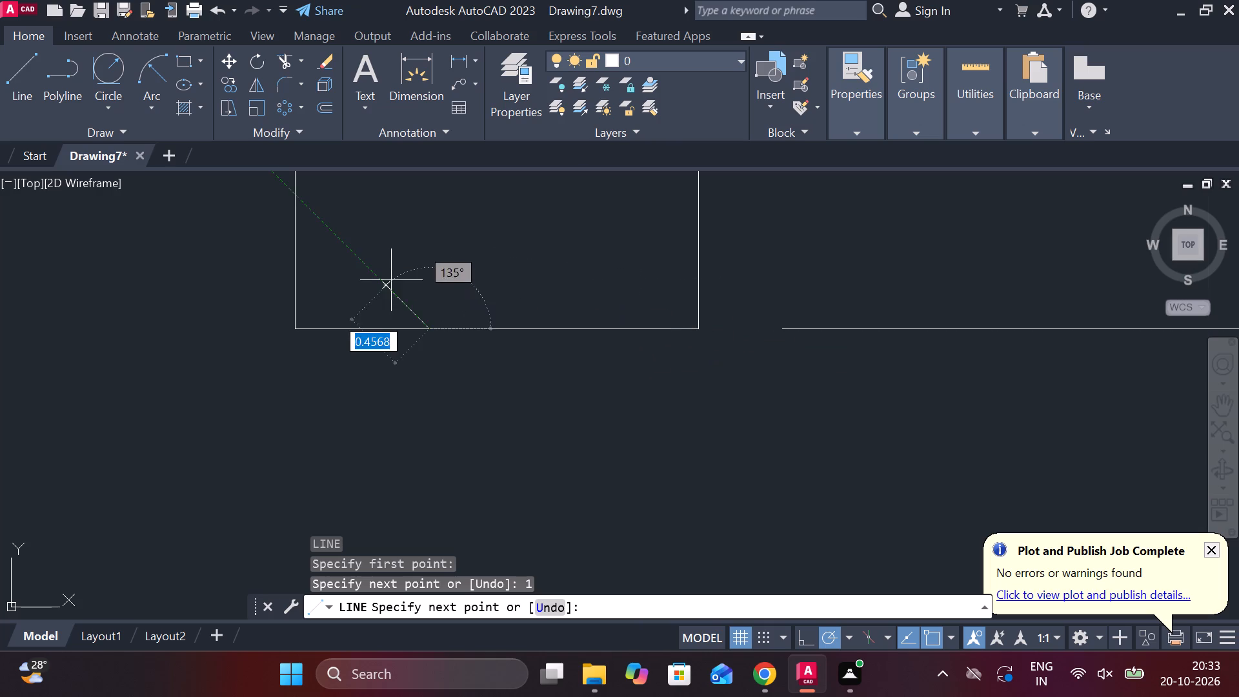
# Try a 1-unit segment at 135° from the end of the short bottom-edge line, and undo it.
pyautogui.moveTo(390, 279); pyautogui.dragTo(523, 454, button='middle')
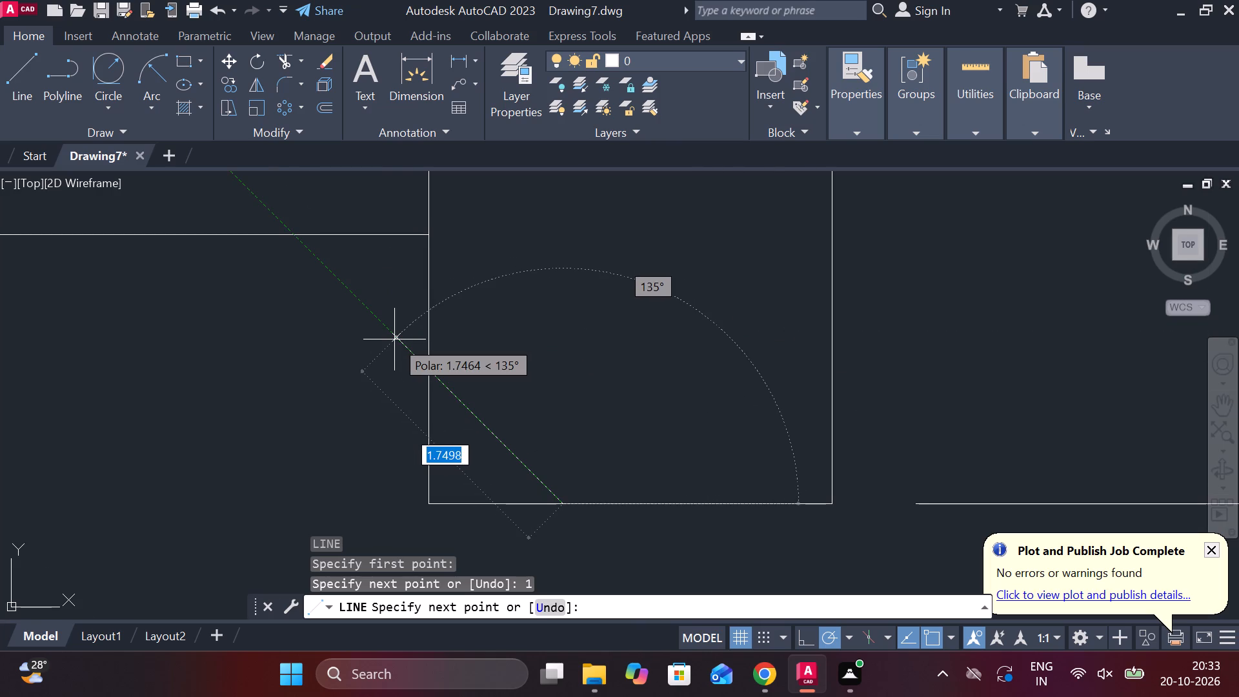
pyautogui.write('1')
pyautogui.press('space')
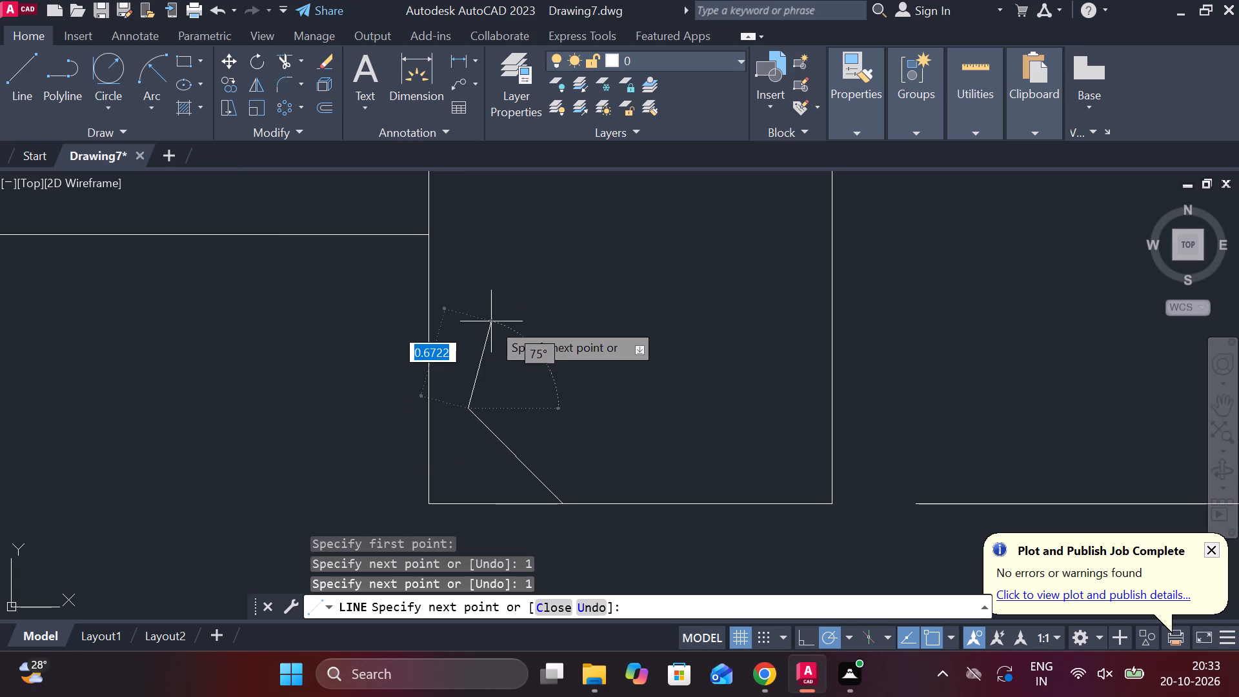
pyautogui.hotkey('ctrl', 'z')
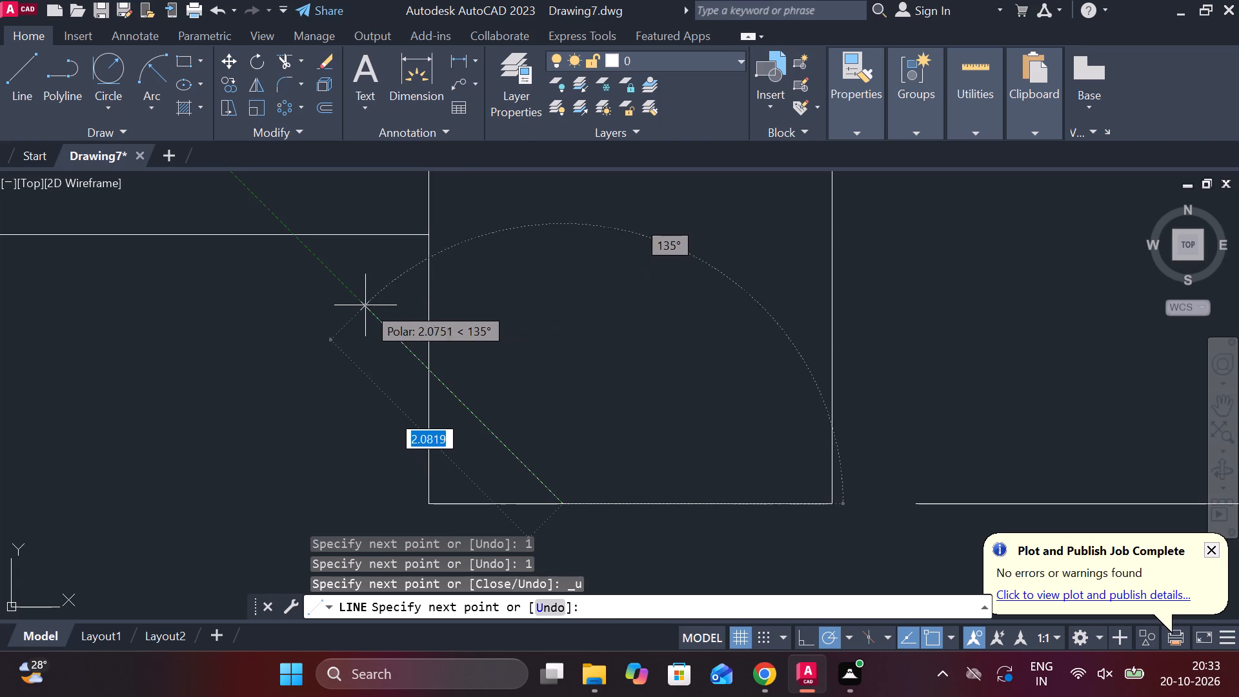
# Draw a 135° line from the end of the 1-unit line, crossing the head's inner edge.
pyautogui.scroll(-3, 364, 304)
pyautogui.moveTo(364, 304); pyautogui.dragTo(467, 370, button='middle')
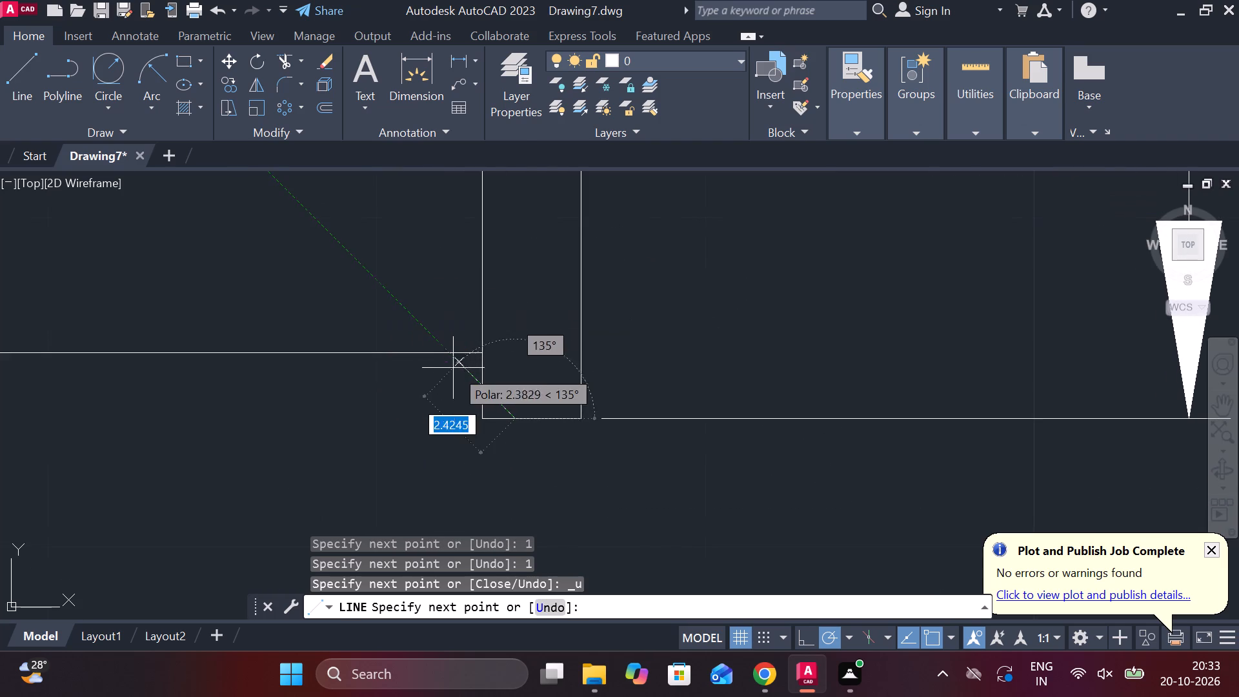
pyautogui.scroll(2, 408, 346)
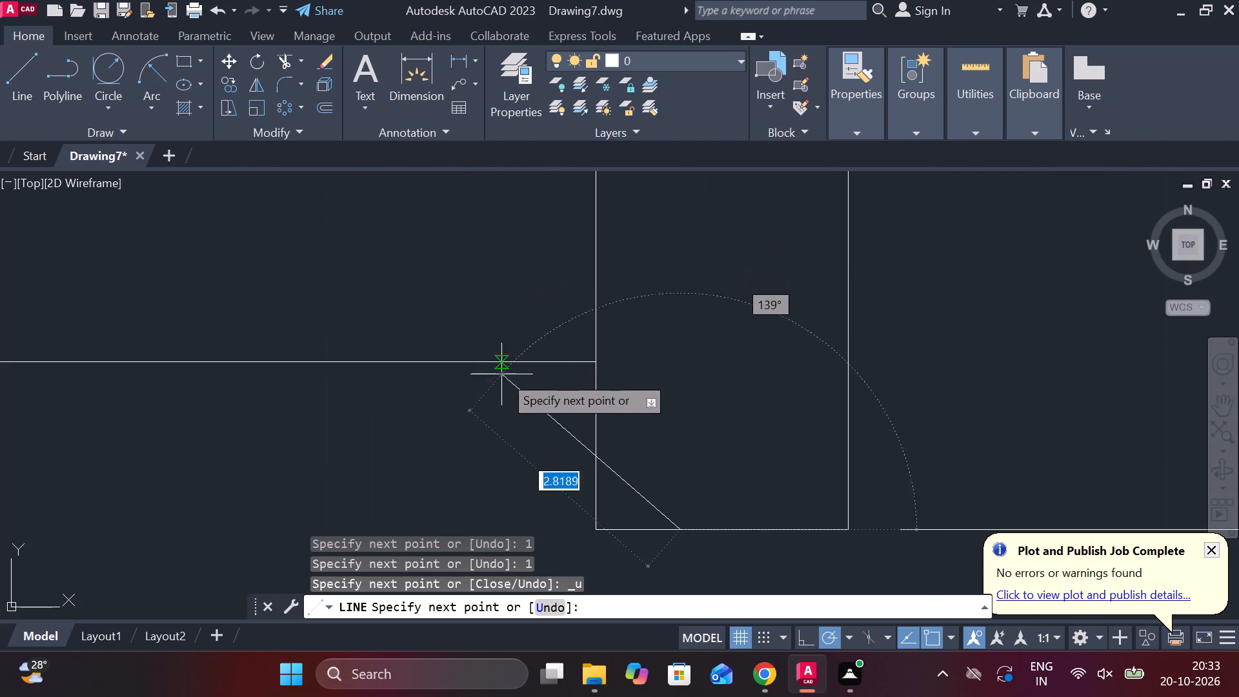
pyautogui.click(525, 381)
pyautogui.press('Escape')
# Trim the diagonal's overhang beyond the head's inner edge and the corner remnants, leaving a chamfered lower inner corner.
pyautogui.write('TR')
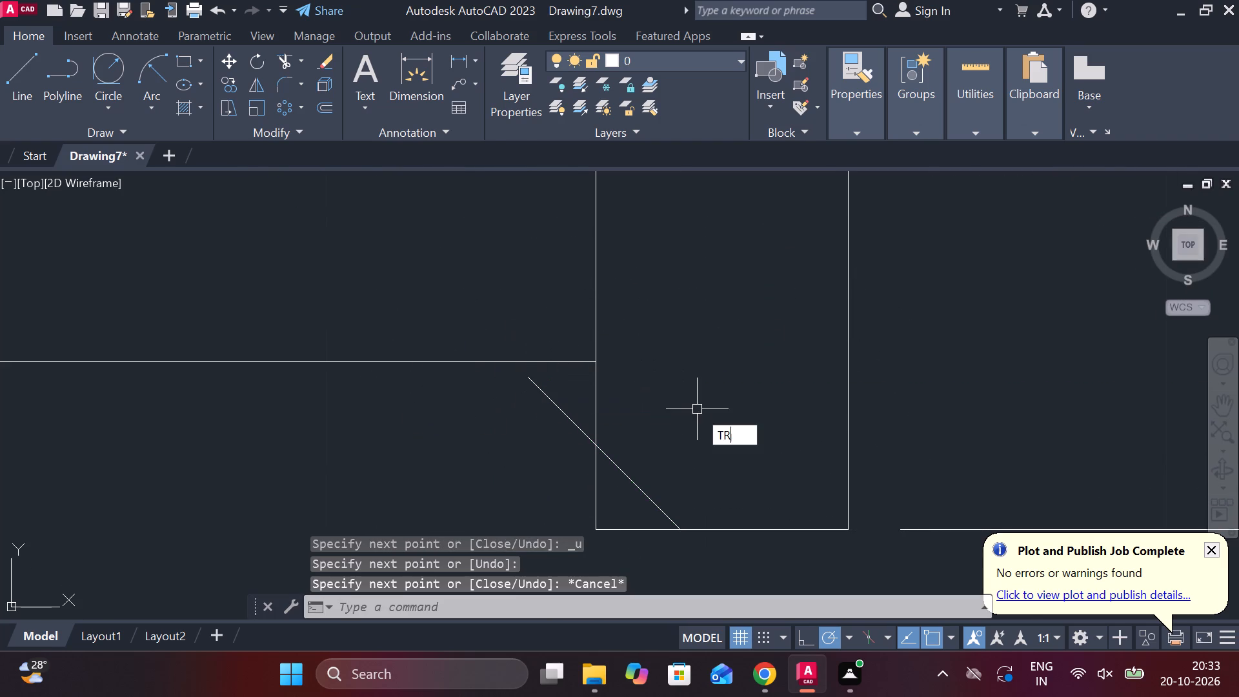
pyautogui.press('space')
pyautogui.click(560, 410)
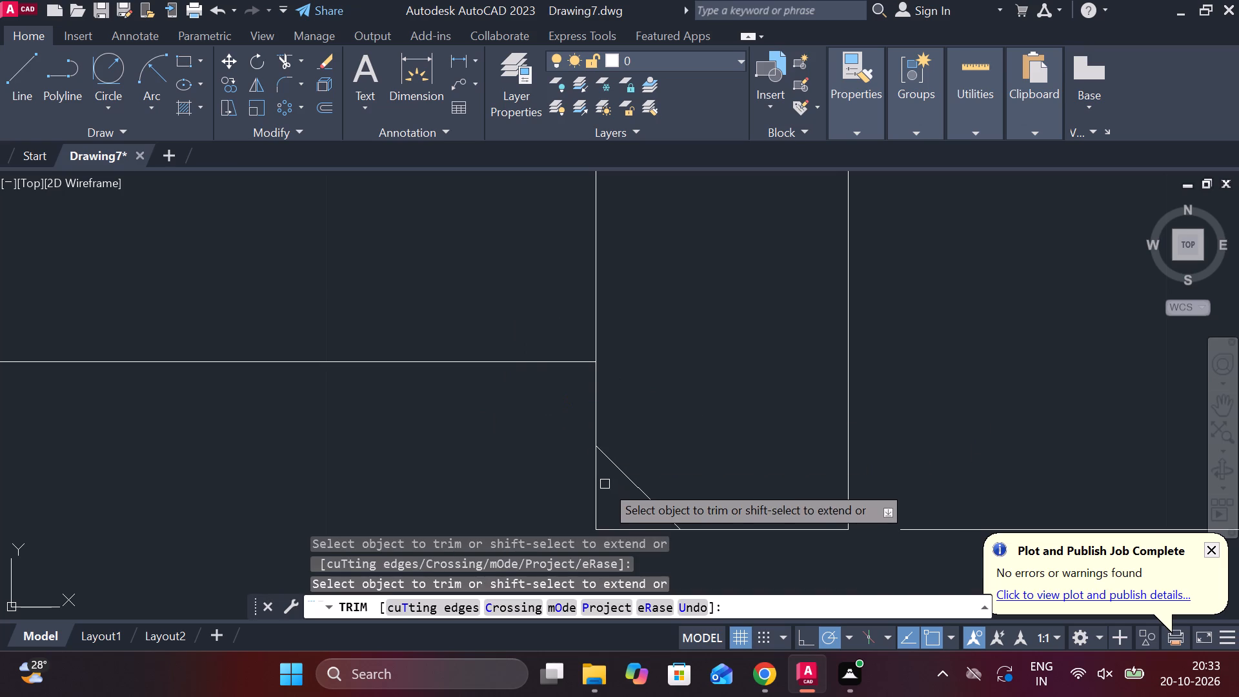
pyautogui.click(597, 477)
pyautogui.click(621, 527)
pyautogui.scroll(-3, 618, 501)
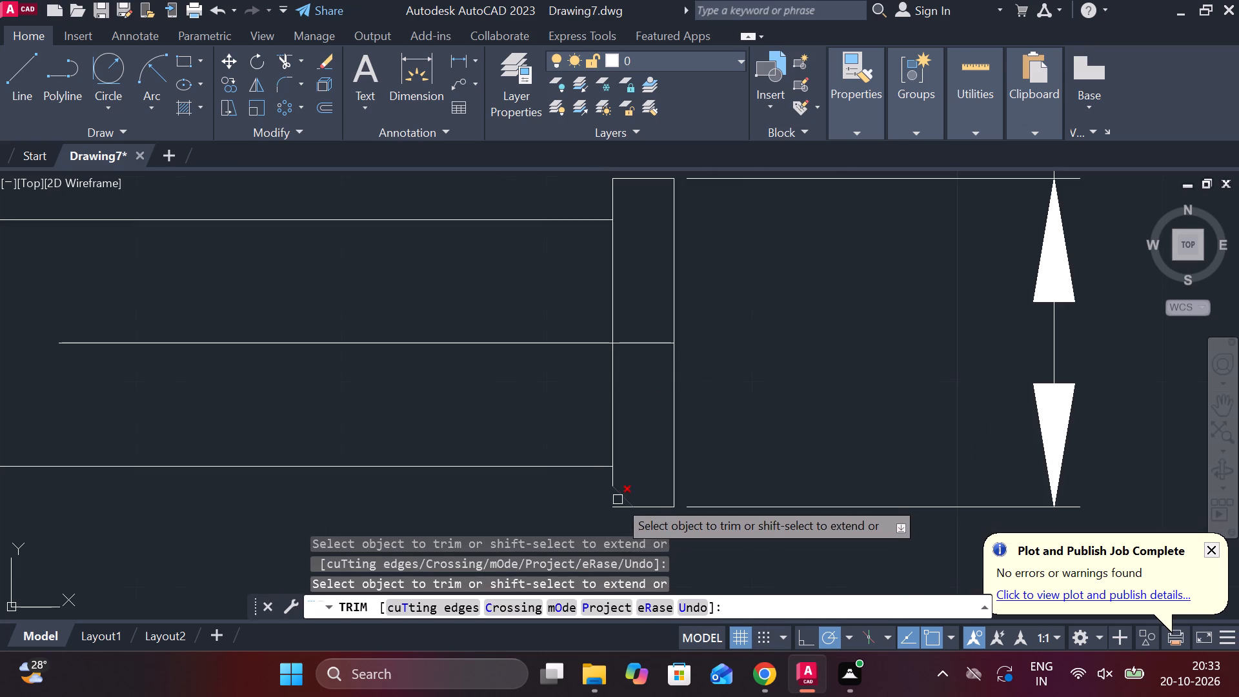
pyautogui.click(610, 509)
pyautogui.scroll(-1, 545, 483)
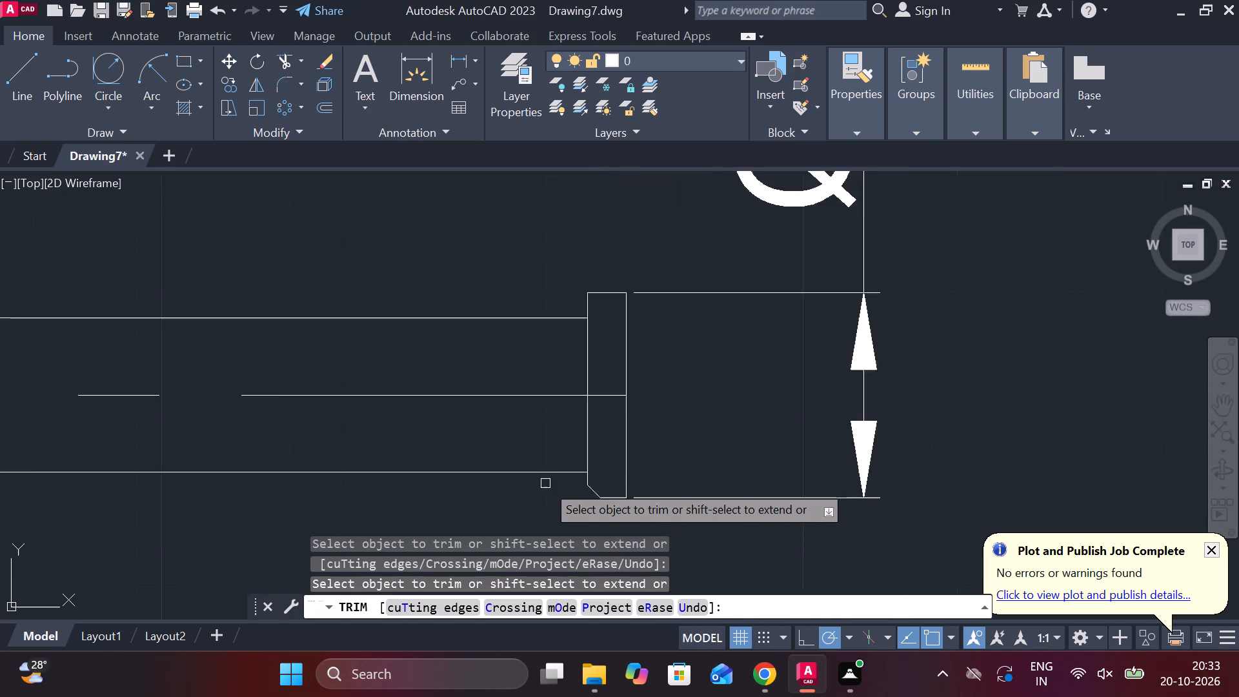
pyautogui.scroll(-1, 545, 483)
pyautogui.scroll(1, 545, 341)
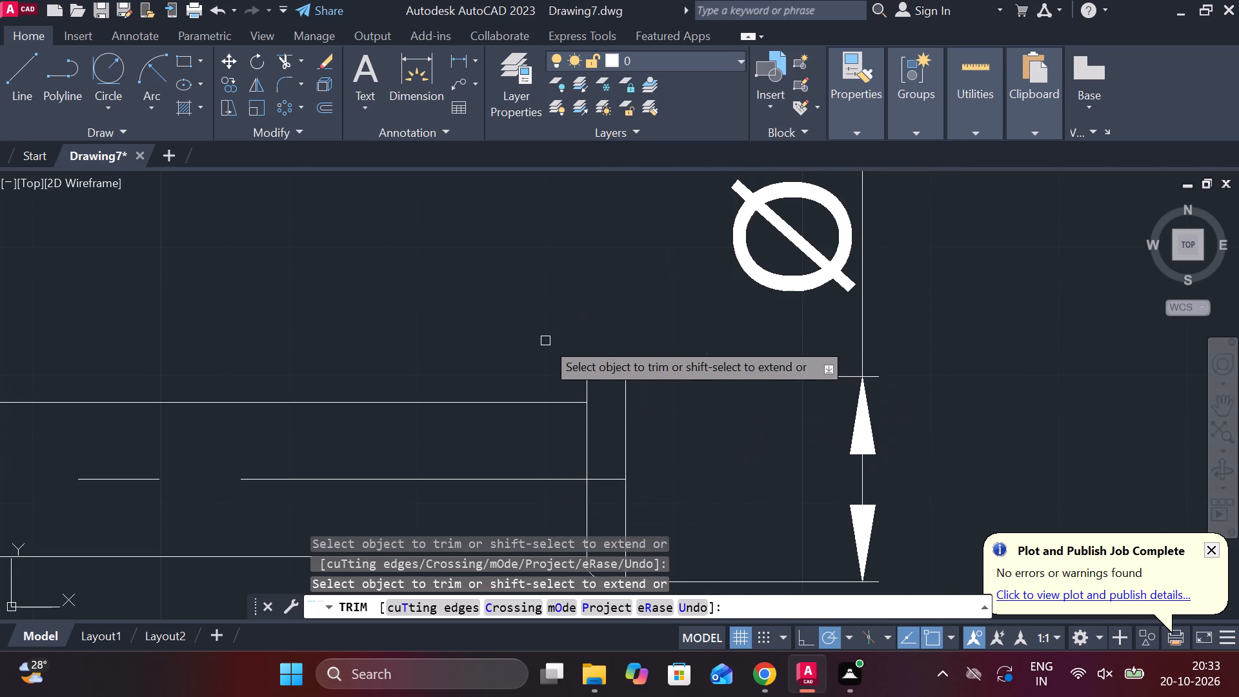
pyautogui.scroll(-1, 545, 341)
pyautogui.scroll(2, 565, 341)
pyautogui.moveTo(579, 336); pyautogui.dragTo(569, 232, button='middle')
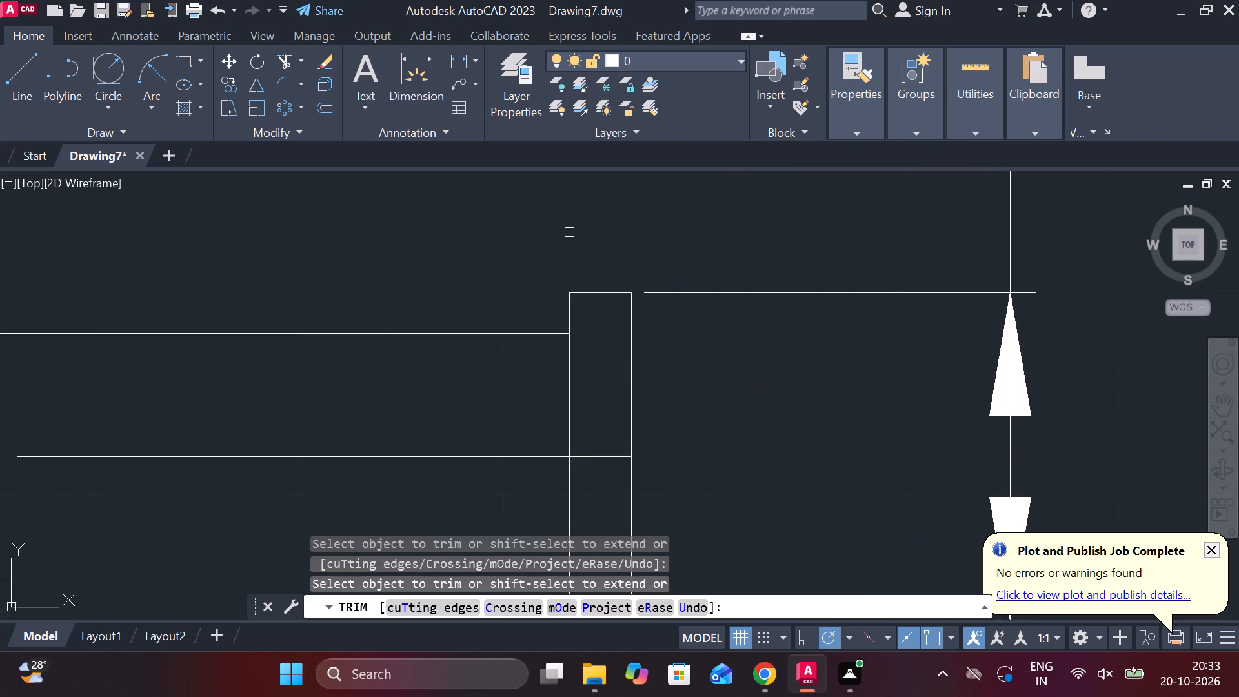
pyautogui.press('Escape')
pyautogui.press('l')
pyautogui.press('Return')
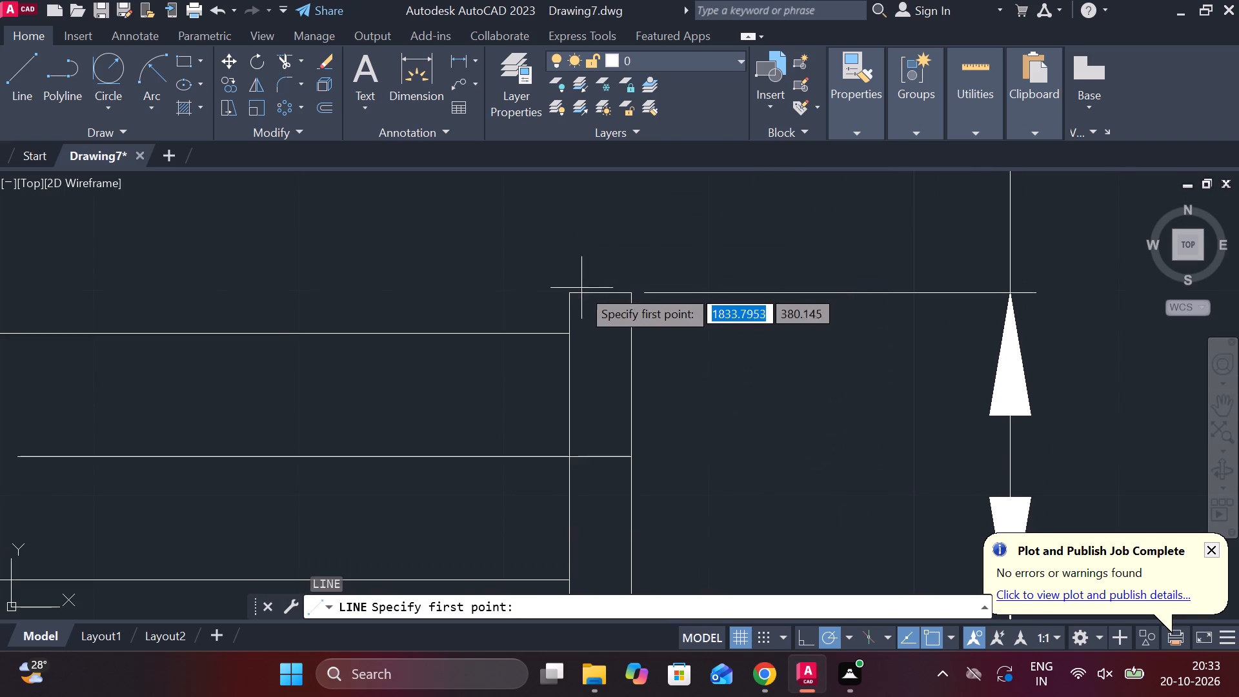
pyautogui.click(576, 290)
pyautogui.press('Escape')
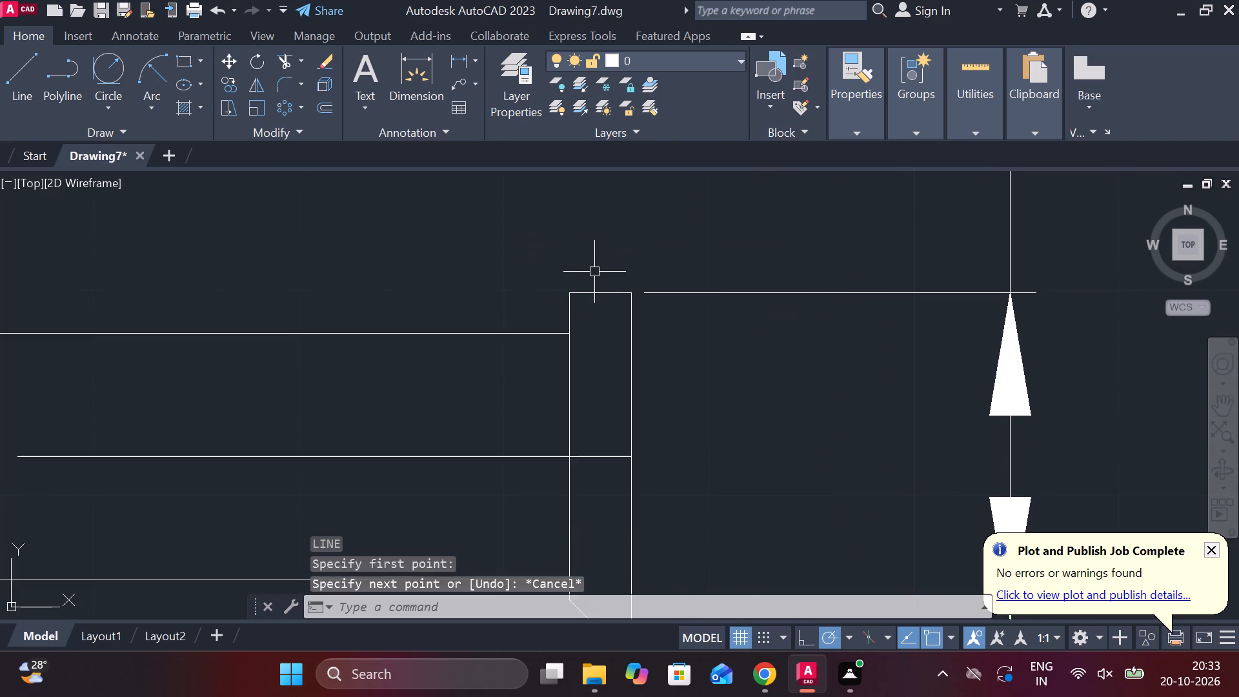
# Draw a 1-unit line along the head's top edge, starting at its upper outer corner.
pyautogui.scroll(1, 614, 267)
pyautogui.press('l')
pyautogui.press('Return')
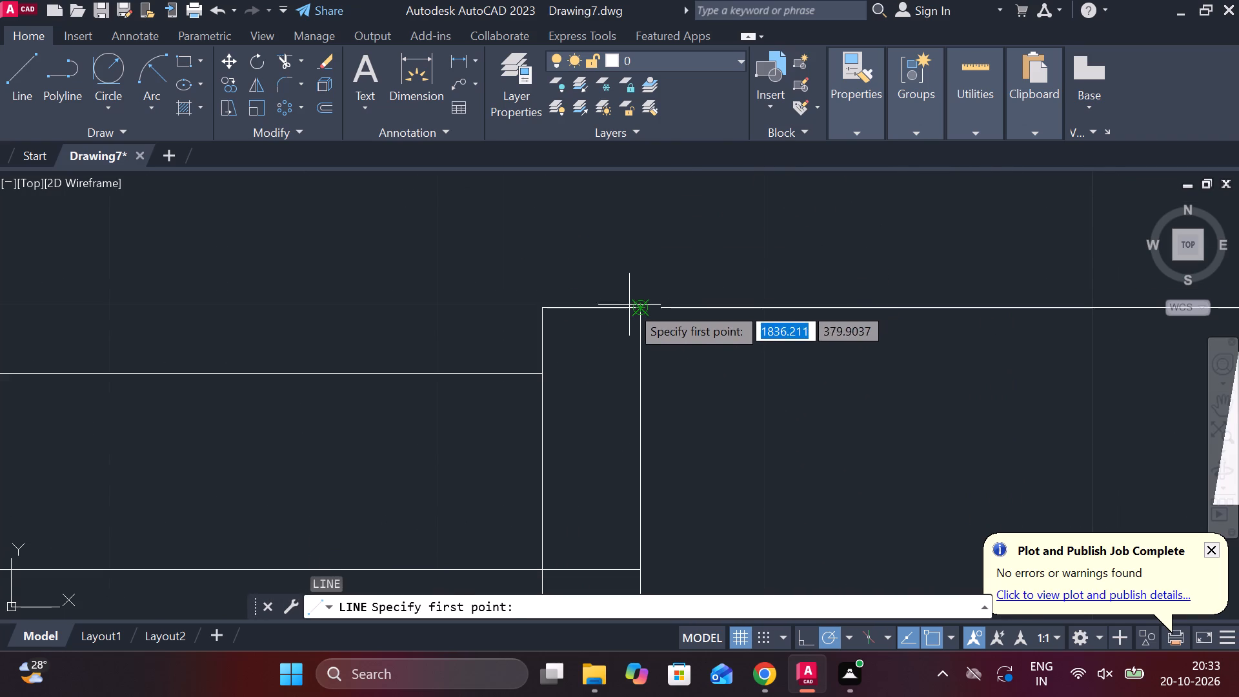
pyautogui.click(638, 309)
pyautogui.write('1')
pyautogui.press('space')
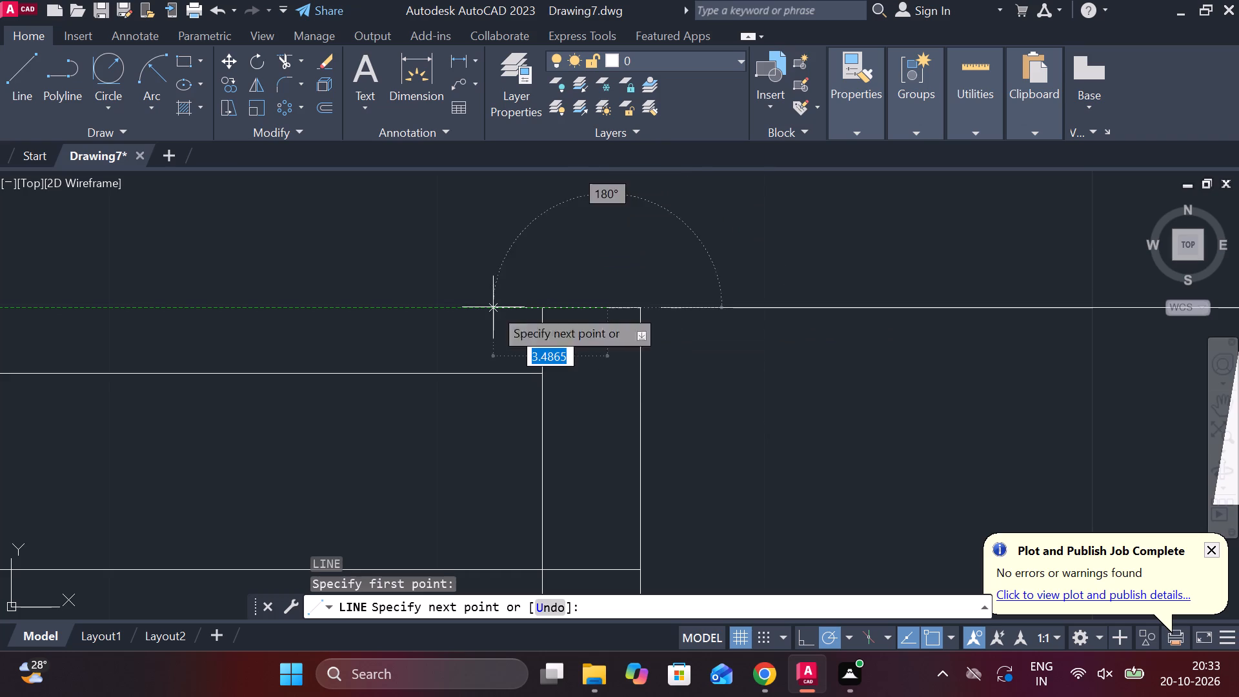
pyautogui.scroll(3, 495, 357)
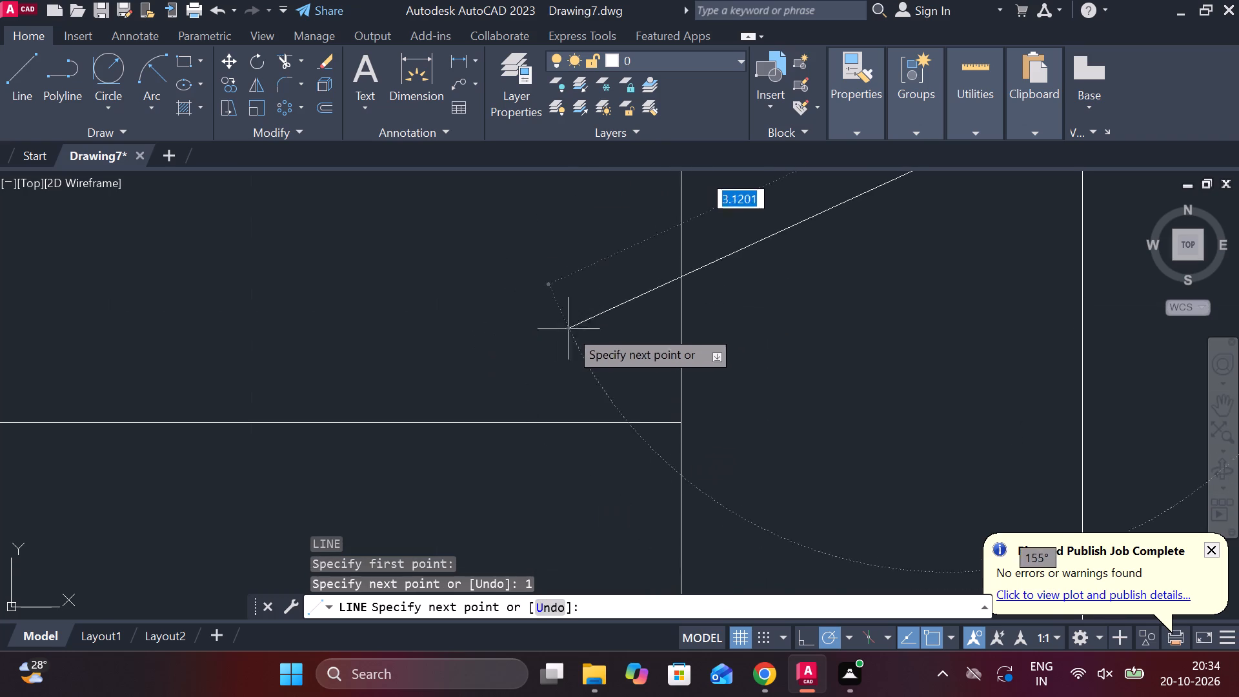
pyautogui.scroll(-2, 594, 345)
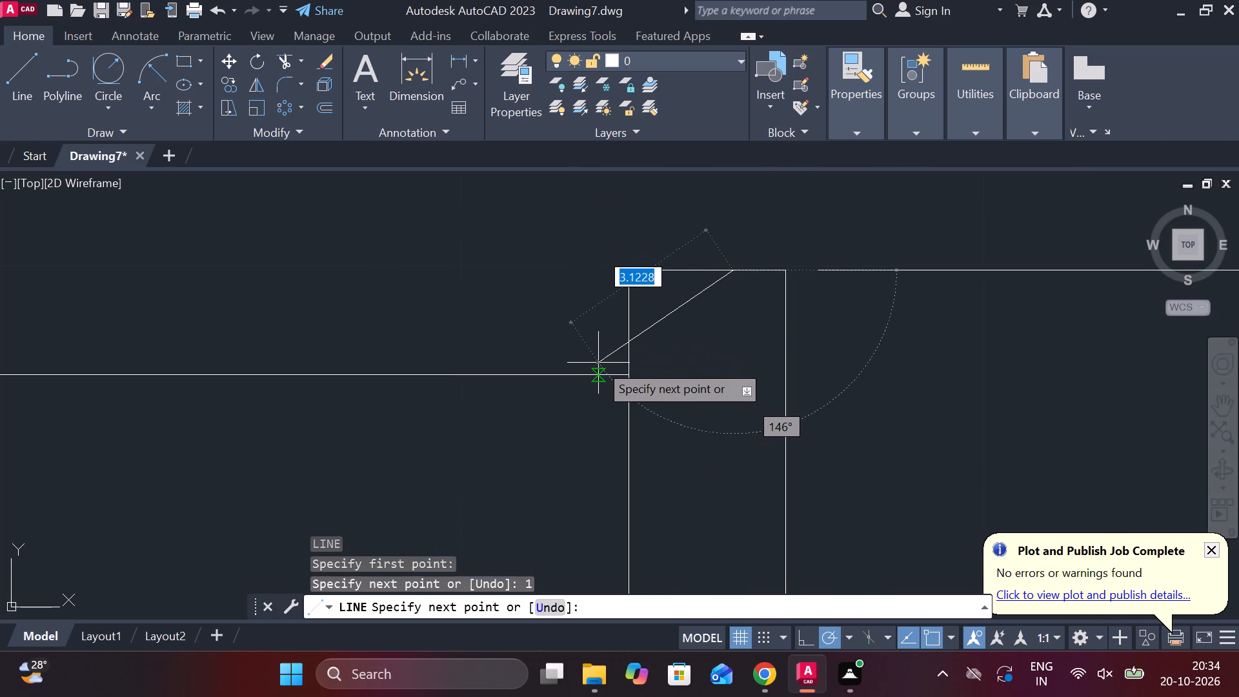
pyautogui.scroll(1, 599, 365)
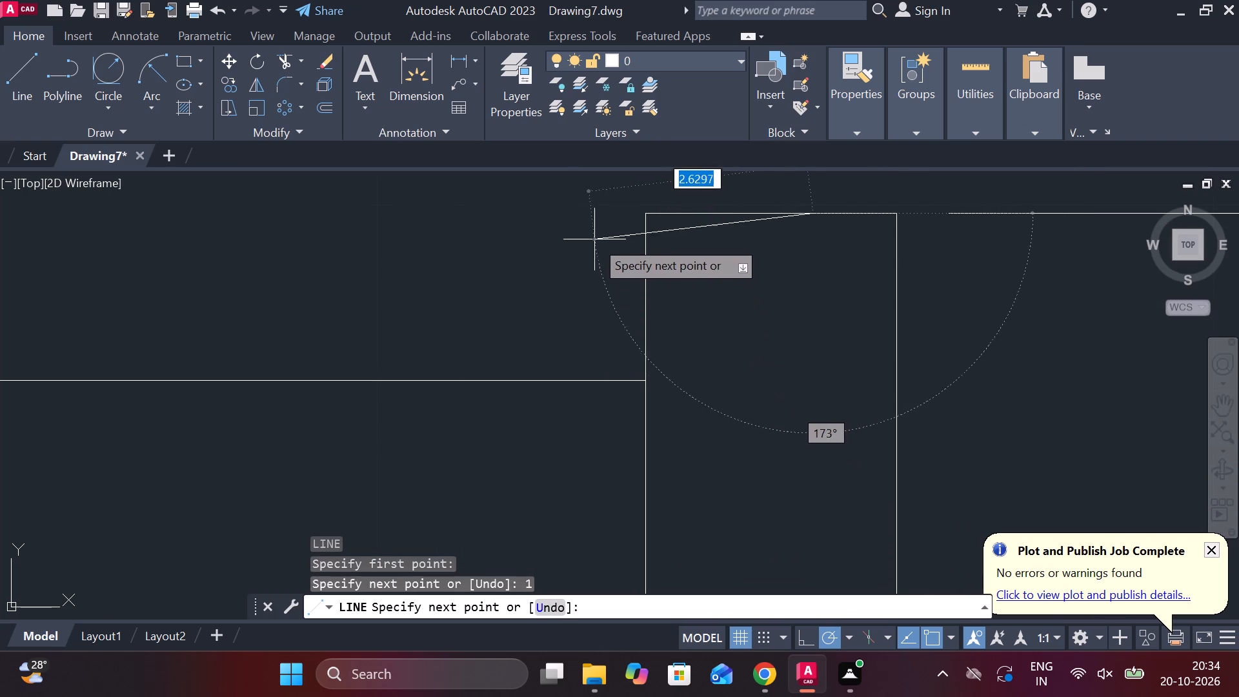
pyautogui.scroll(-3, 613, 283)
pyautogui.moveTo(650, 366); pyautogui.dragTo(603, 242, button='middle')
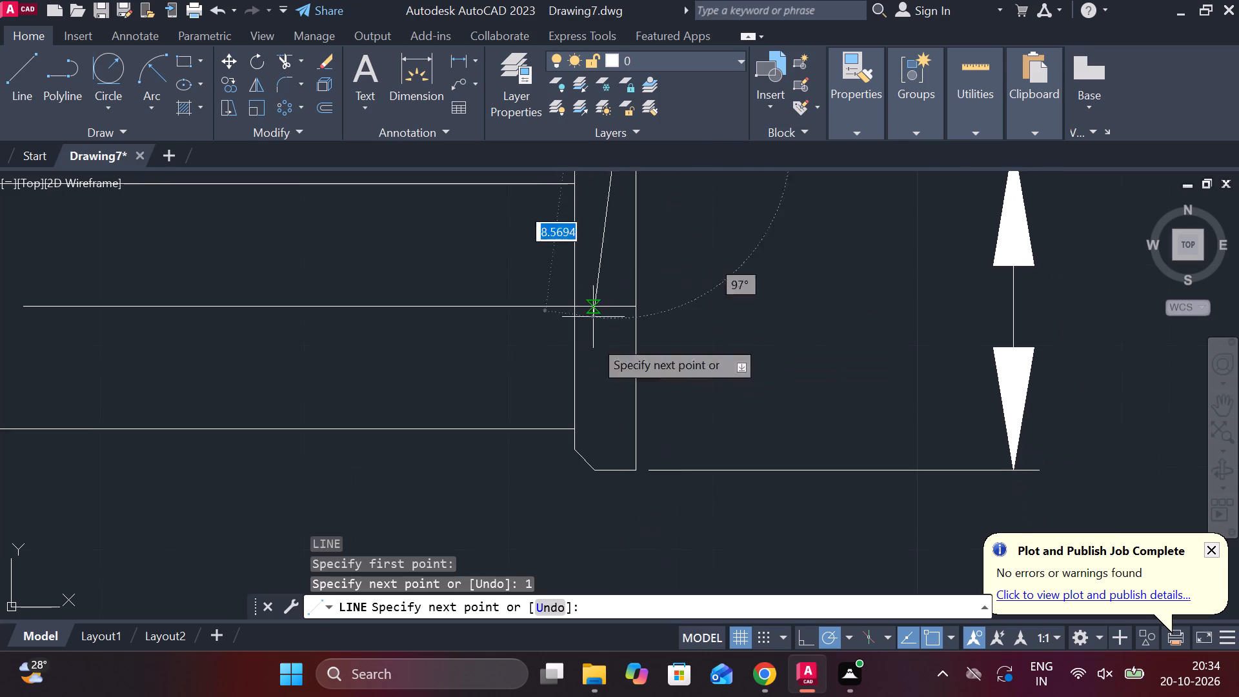
pyautogui.press('Escape')
# Mirror the head's lower chamfer line about the pin's centreline, keeping the original line.
pyautogui.moveTo(610, 427); pyautogui.dragTo(610, 472, button='middle')
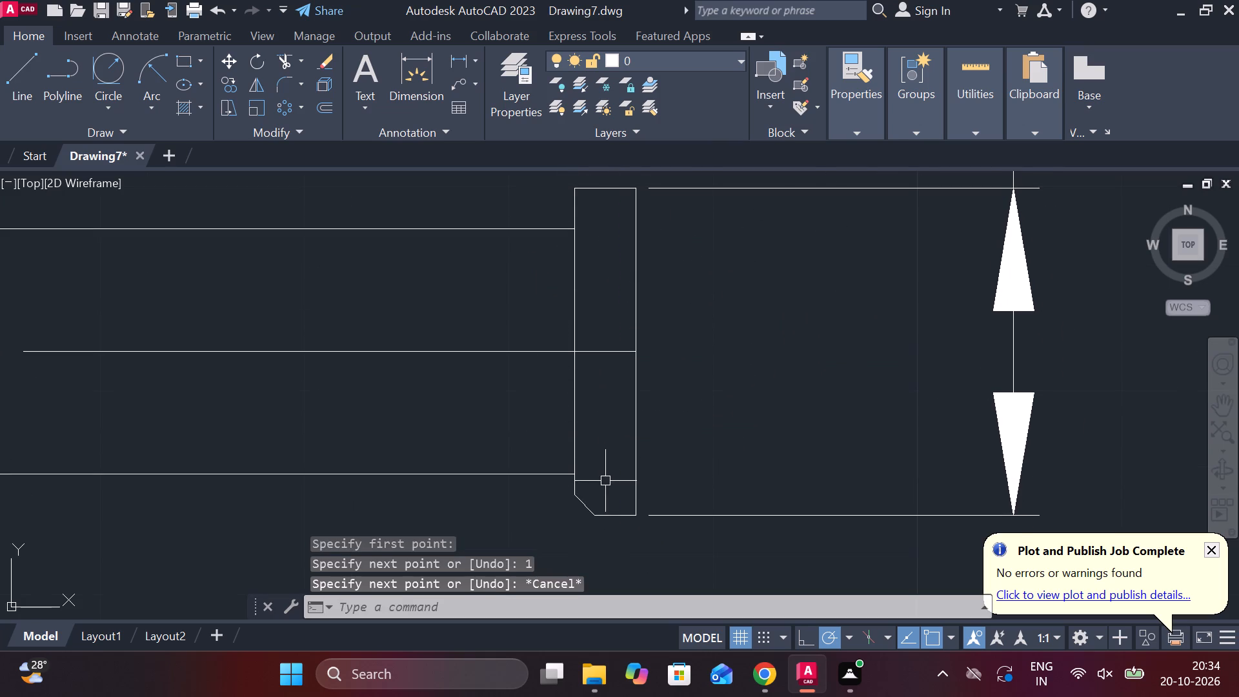
pyautogui.click(582, 500)
pyautogui.write('MI')
pyautogui.press('Return')
pyautogui.click(581, 359)
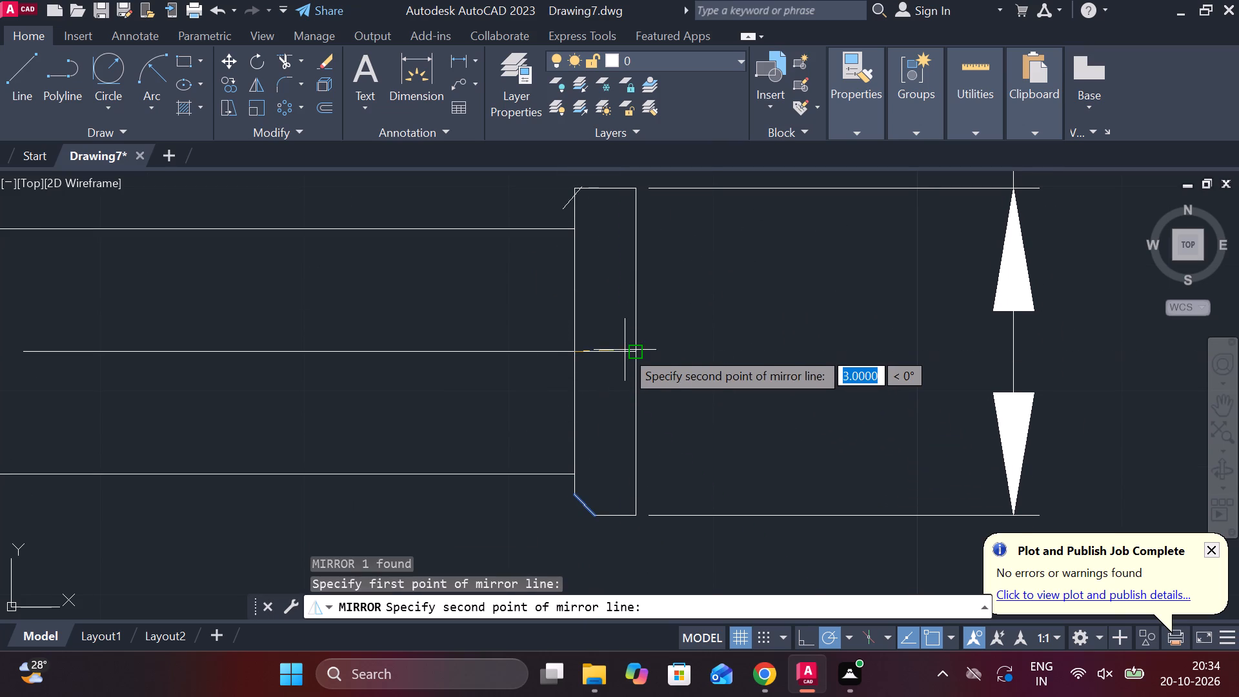
pyautogui.click(630, 348)
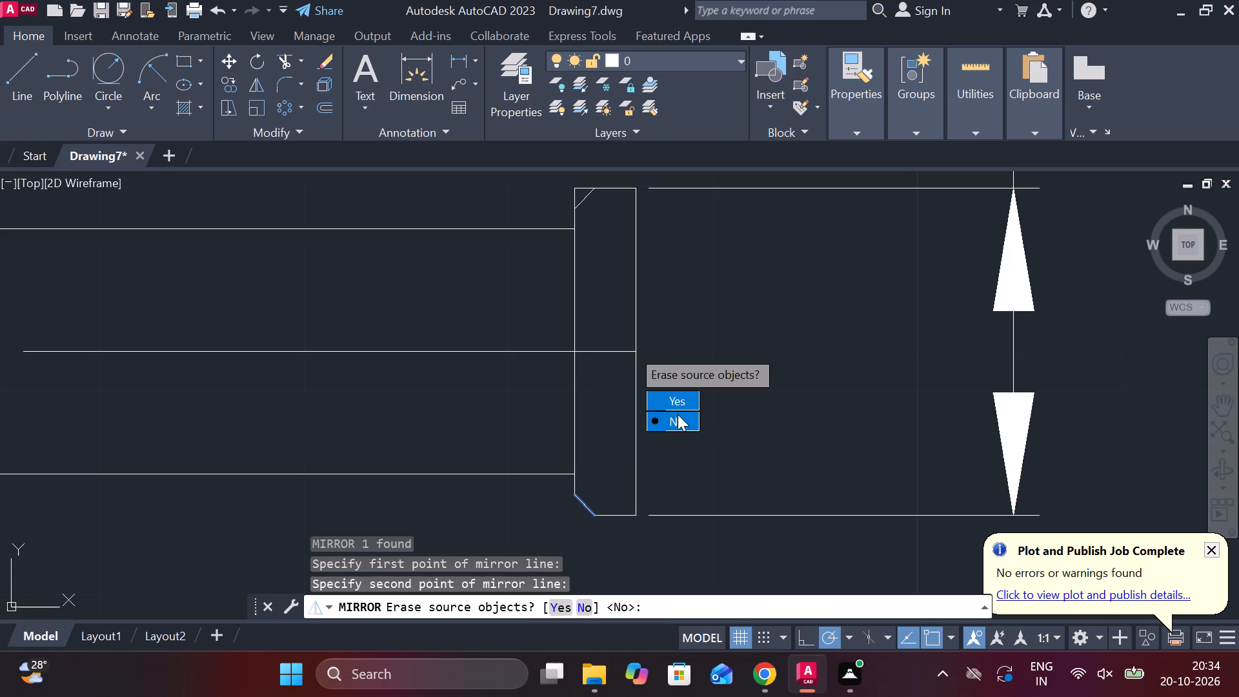
pyautogui.moveTo(678, 414); pyautogui.dragTo(631, 348)
# Trim the corner remnants outside the mirrored line, leaving a chamfered upper inner corner on the head.
pyautogui.write('TR')
pyautogui.press('space')
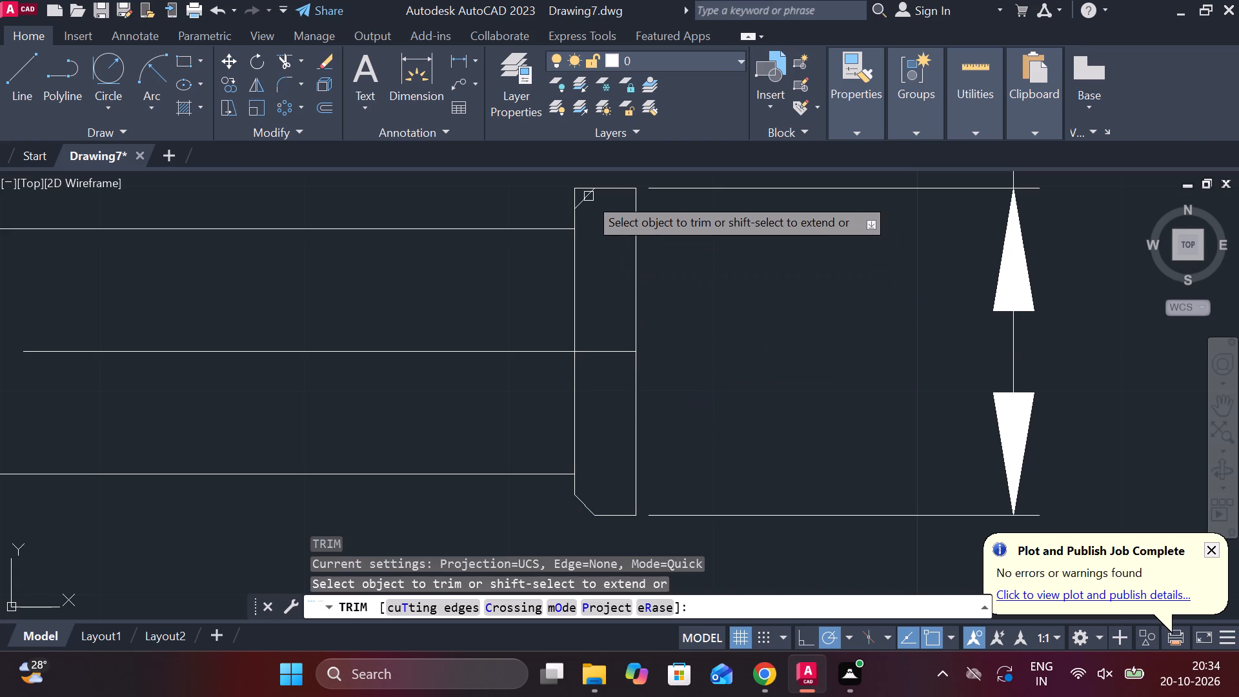
pyautogui.click(576, 187)
pyautogui.click(576, 192)
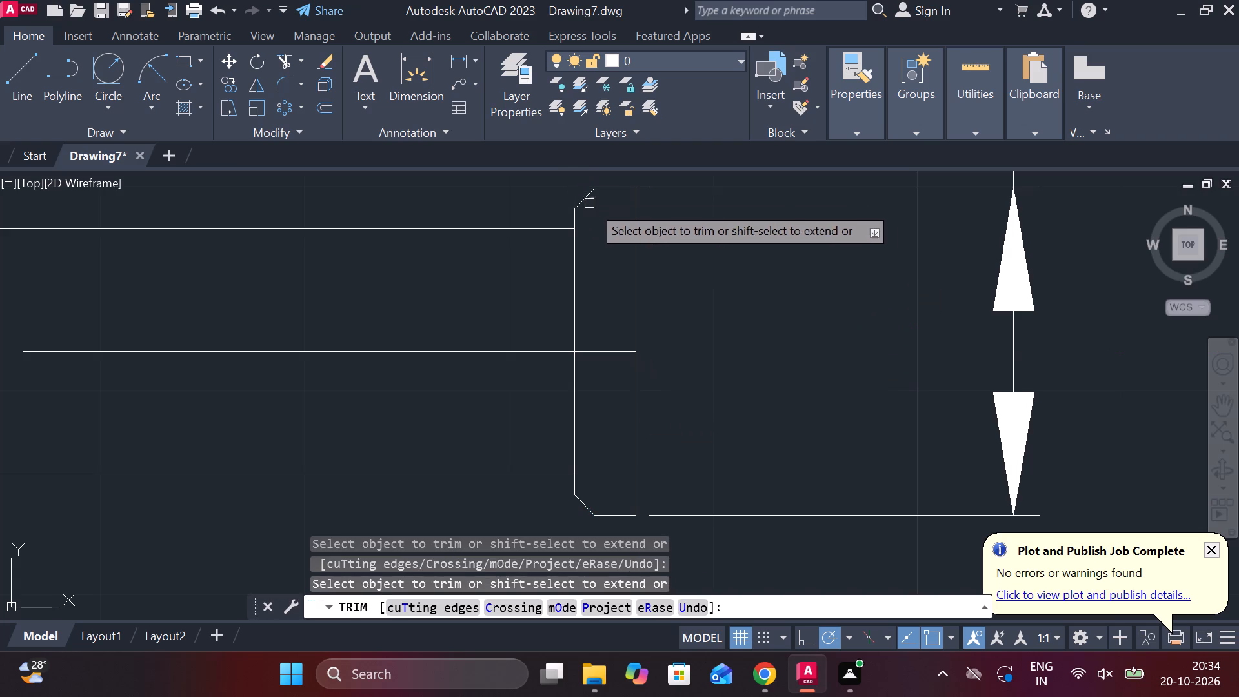
pyautogui.scroll(-2, 614, 239)
pyautogui.scroll(-2, 671, 281)
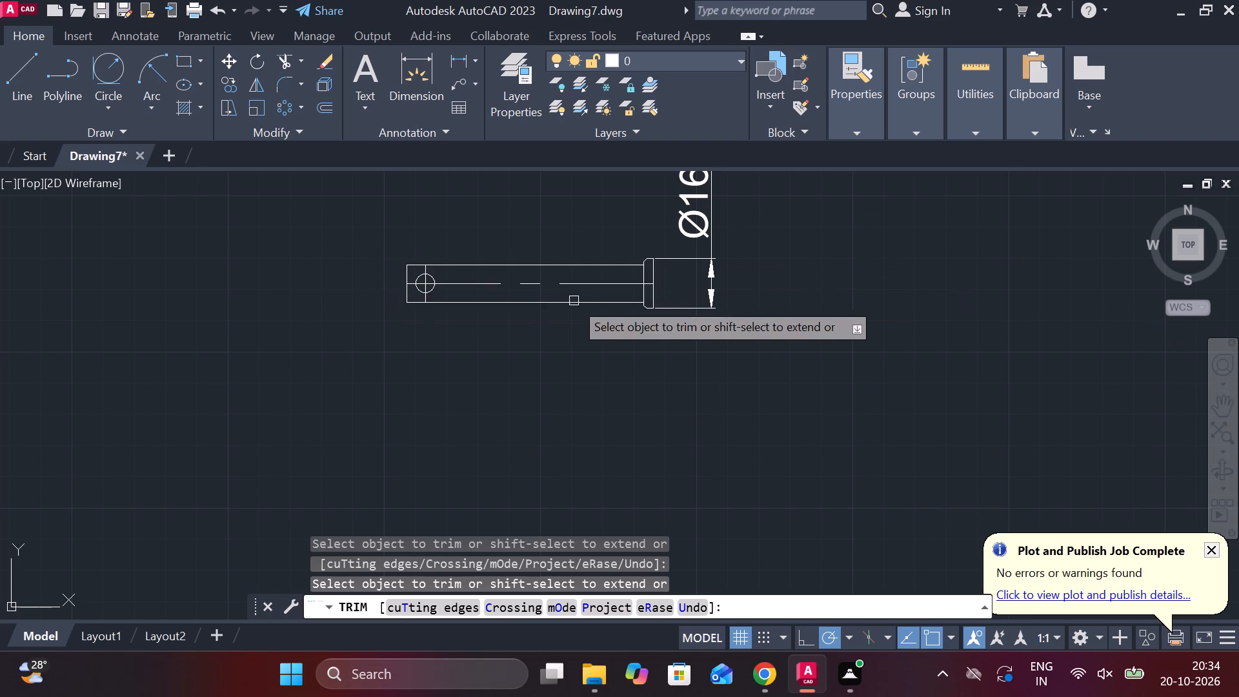
pyautogui.press('Escape')
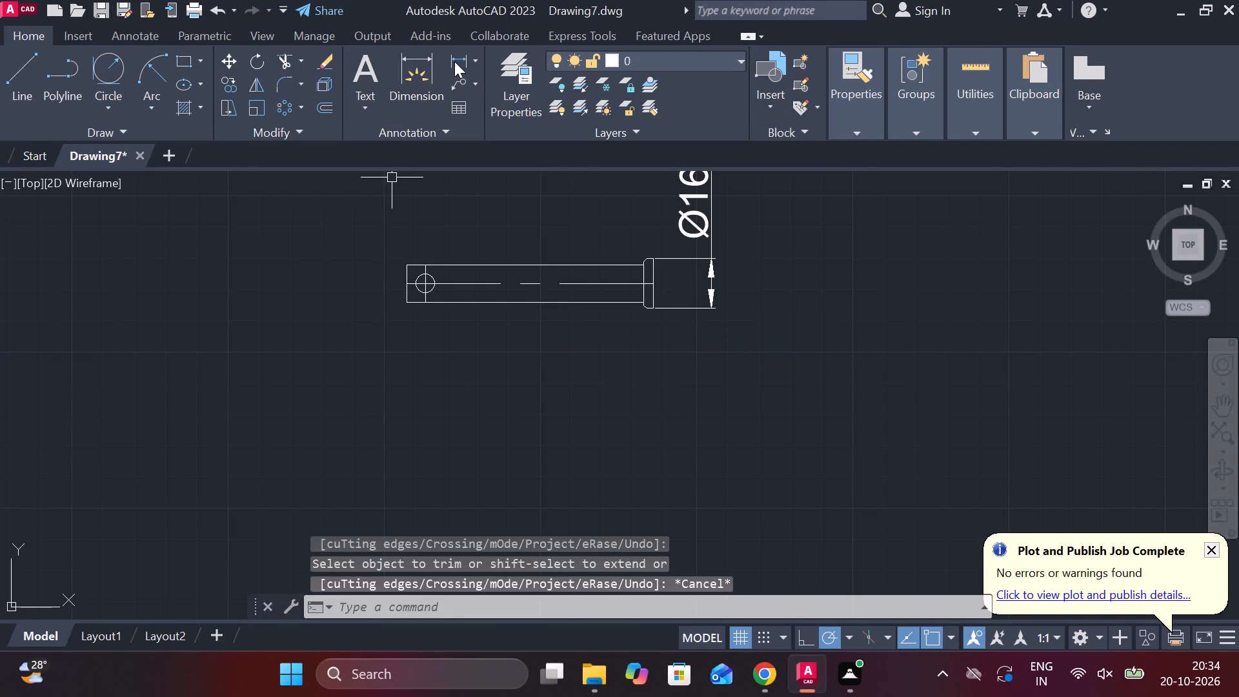
# Add a linear dimension below the pin from its plain end to the cross hole's centreline.
pyautogui.click(454, 61)
pyautogui.scroll(3, 399, 322)
pyautogui.click(428, 245)
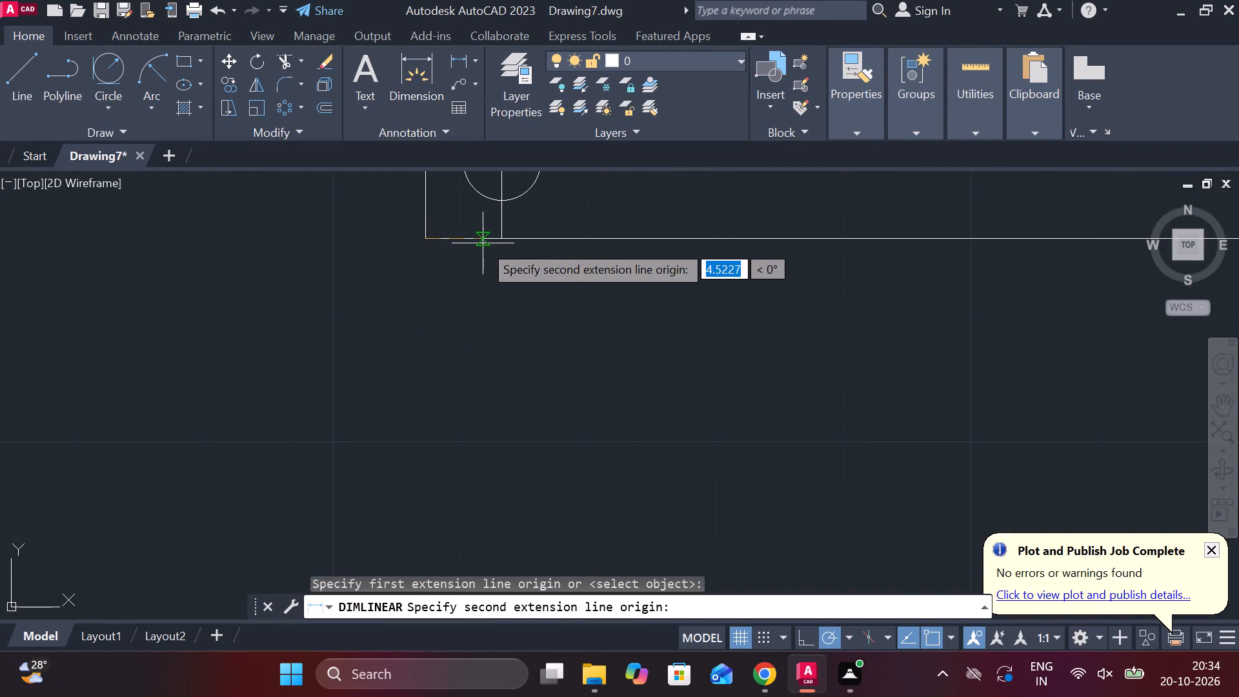
pyautogui.click(498, 240)
pyautogui.scroll(-1, 448, 329)
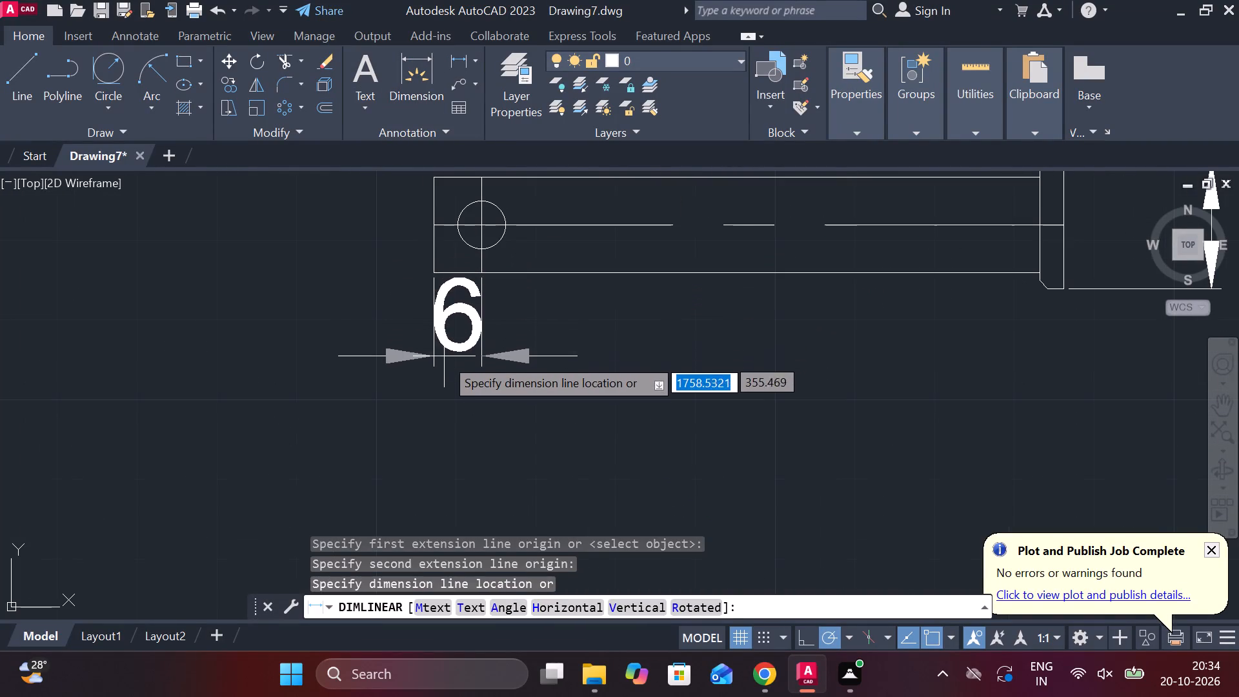
pyautogui.click(399, 350)
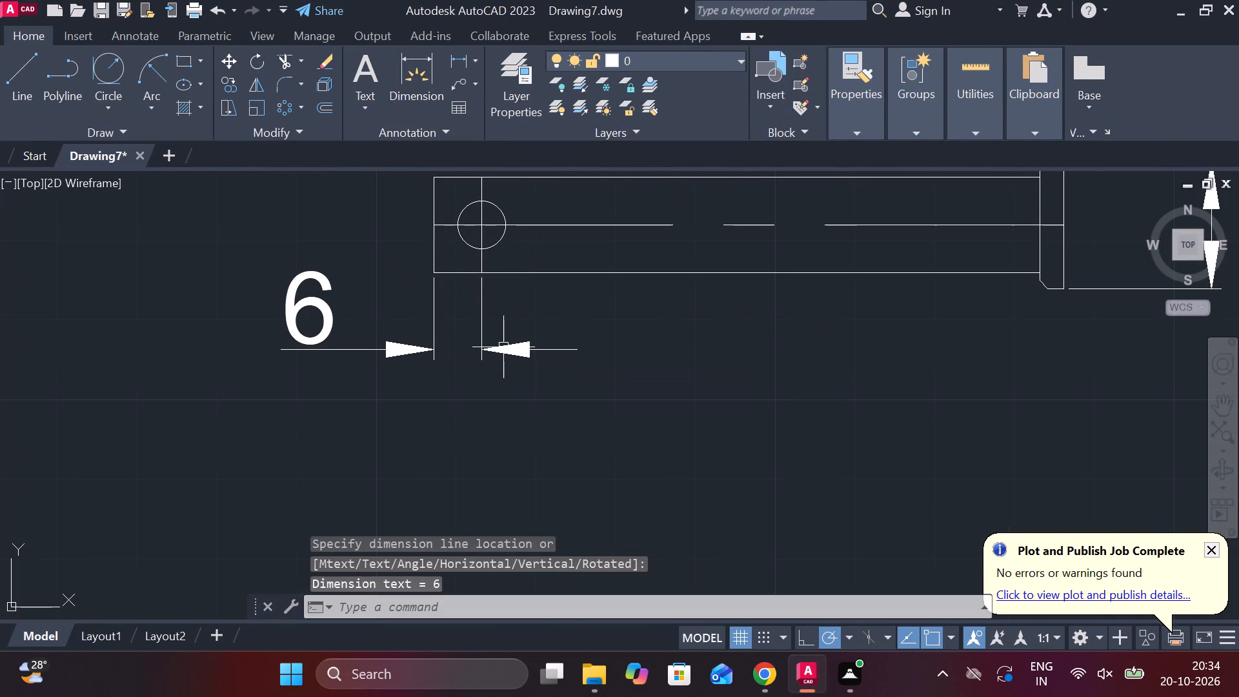
# Add a linear dimension below the pin from the hole's centreline to the inner face of the head.
pyautogui.press('space')
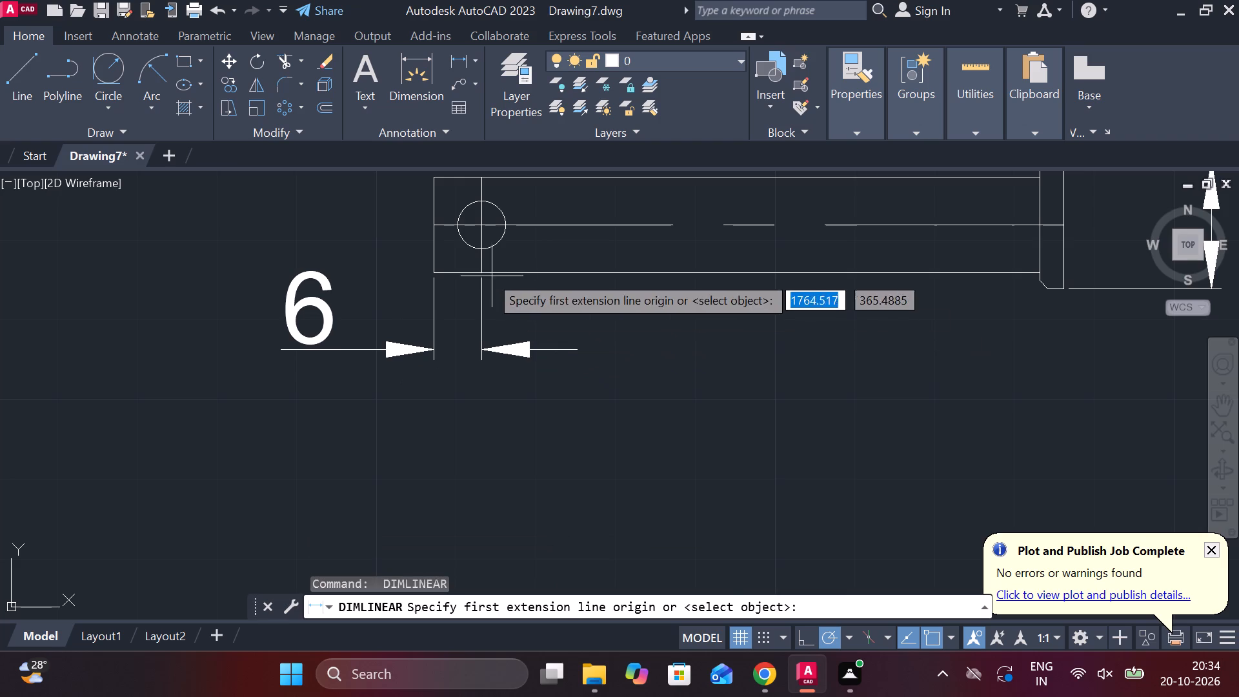
pyautogui.click(482, 271)
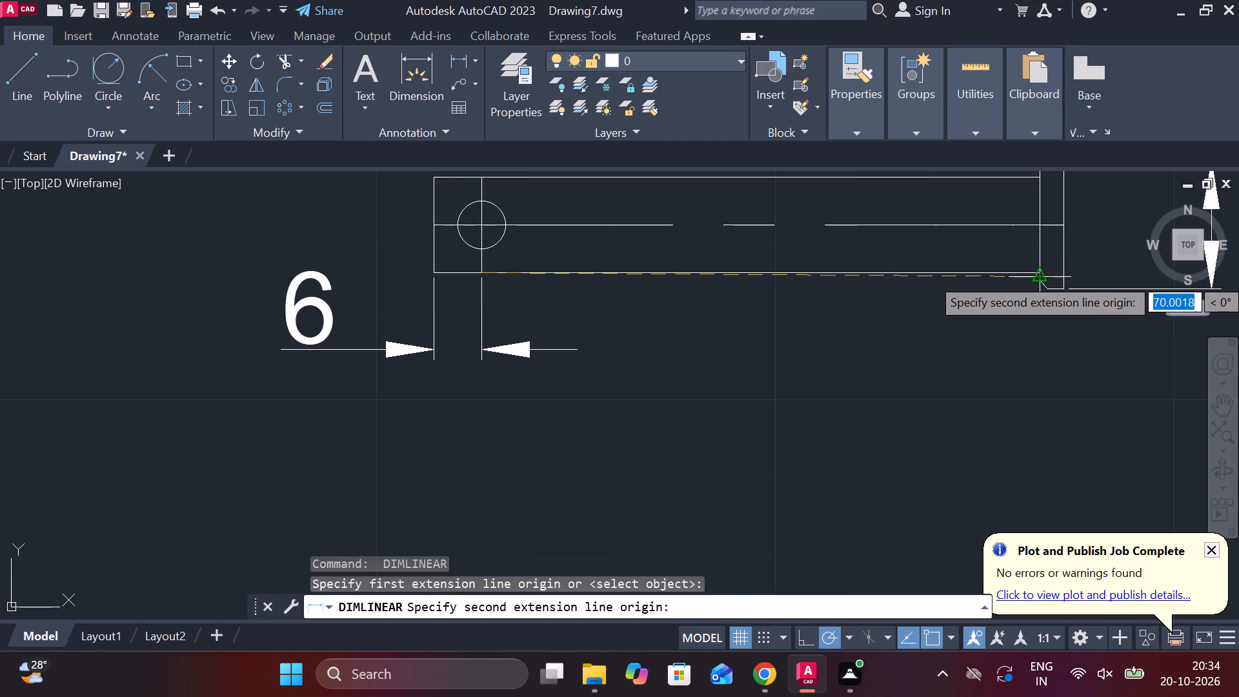
pyautogui.scroll(2, 1037, 283)
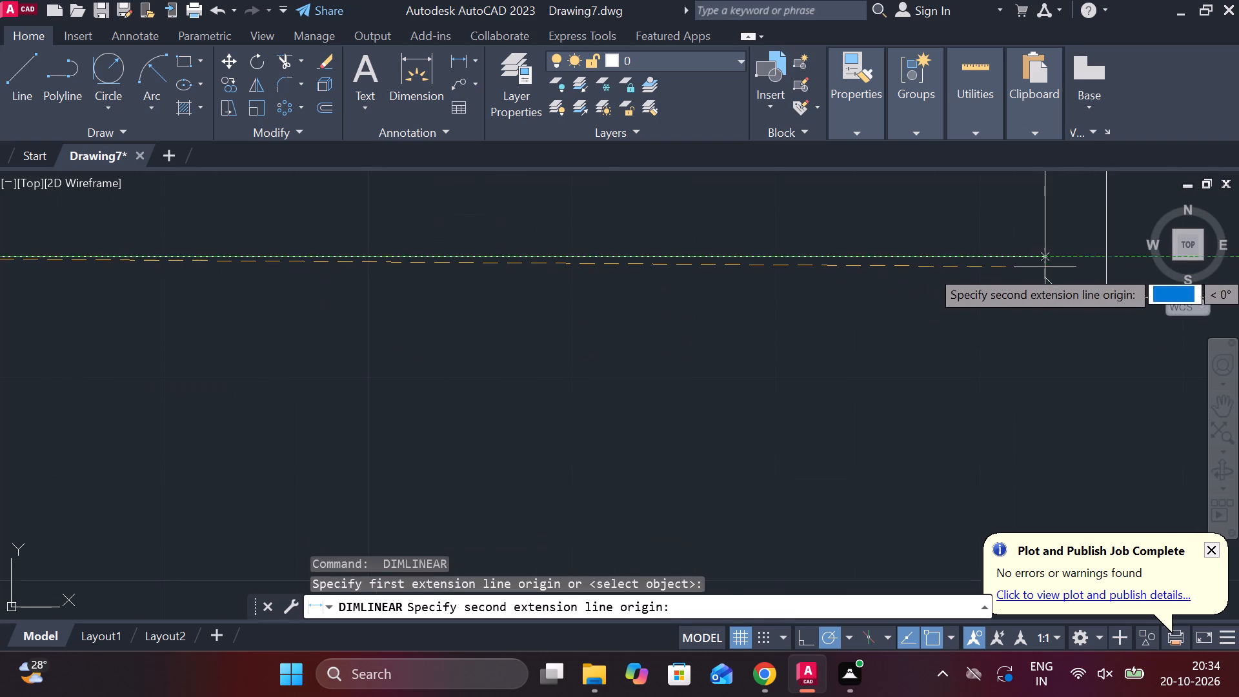
pyautogui.scroll(-2, 1040, 261)
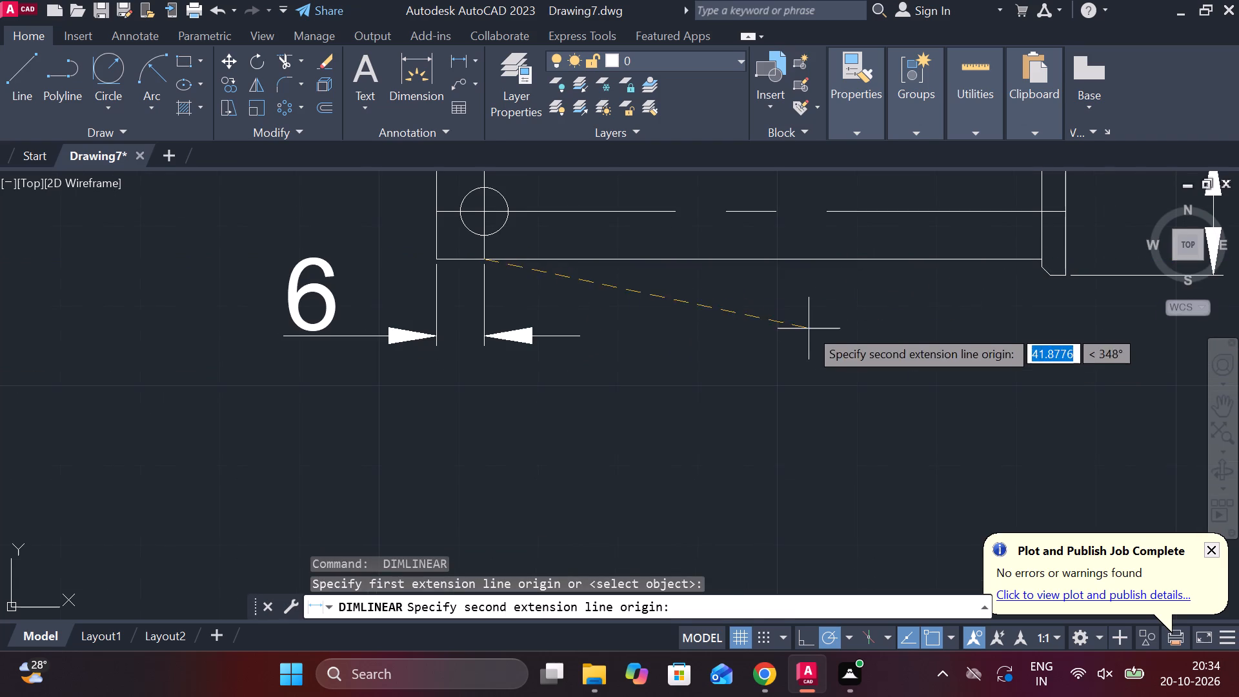
pyautogui.click(1035, 261)
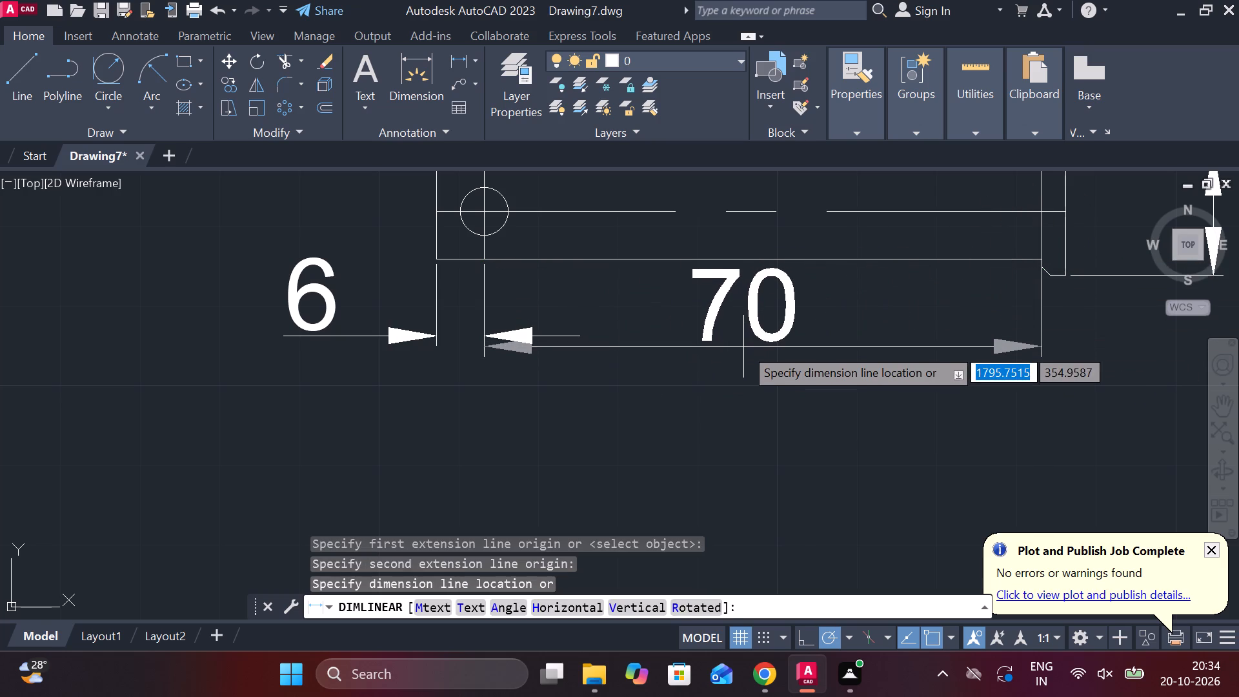
pyautogui.click(763, 374)
# Add a vertical linear dimension across the pin's shank, with its text above the pin.
pyautogui.moveTo(753, 377); pyautogui.dragTo(692, 425, button='middle')
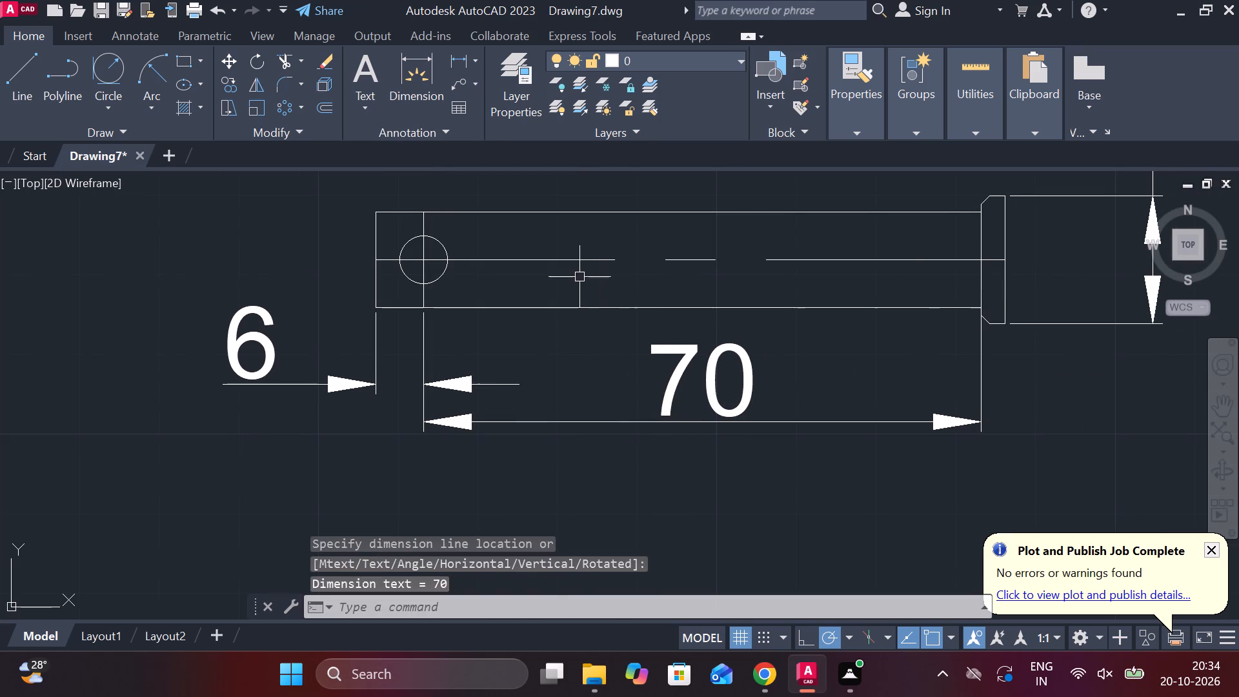
pyautogui.click(450, 61)
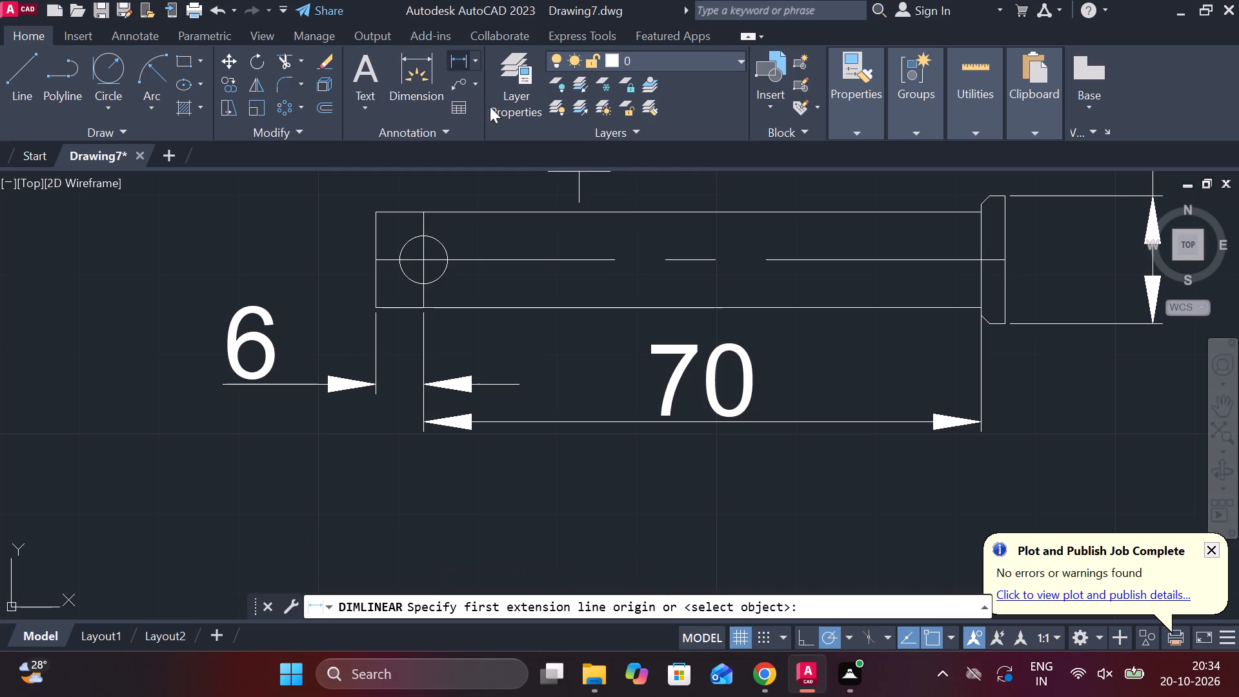
pyautogui.click(643, 298)
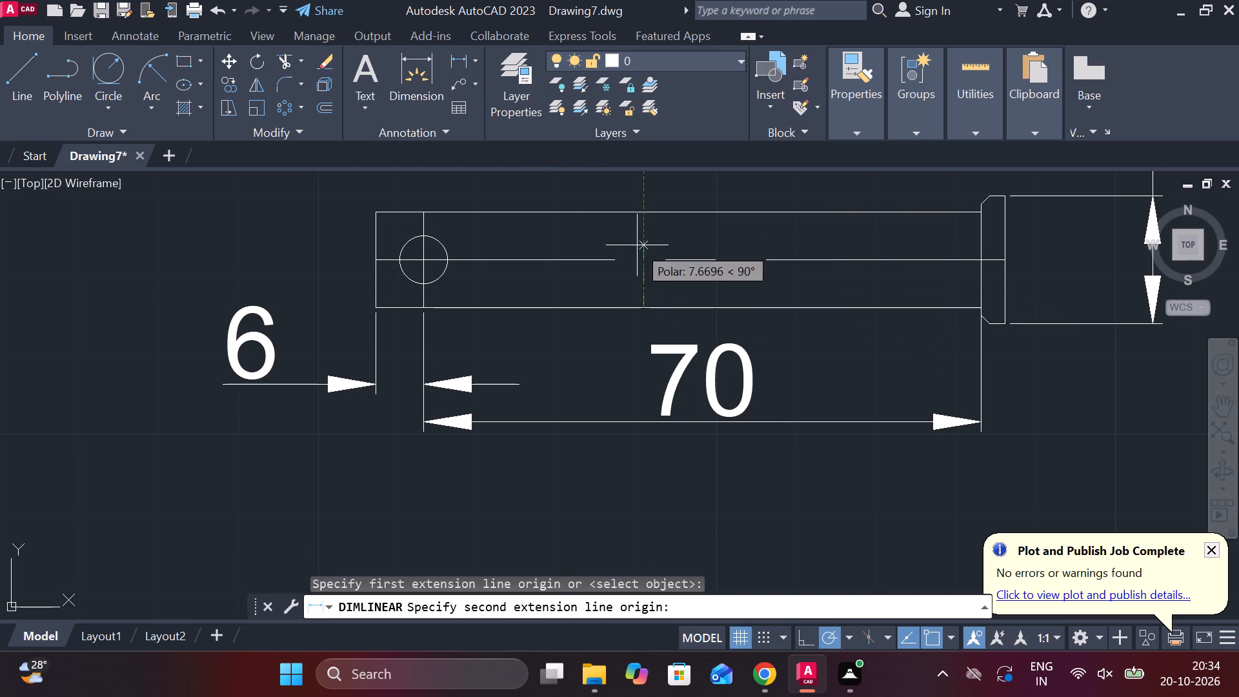
pyautogui.click(640, 222)
pyautogui.moveTo(645, 239); pyautogui.dragTo(572, 381, button='middle')
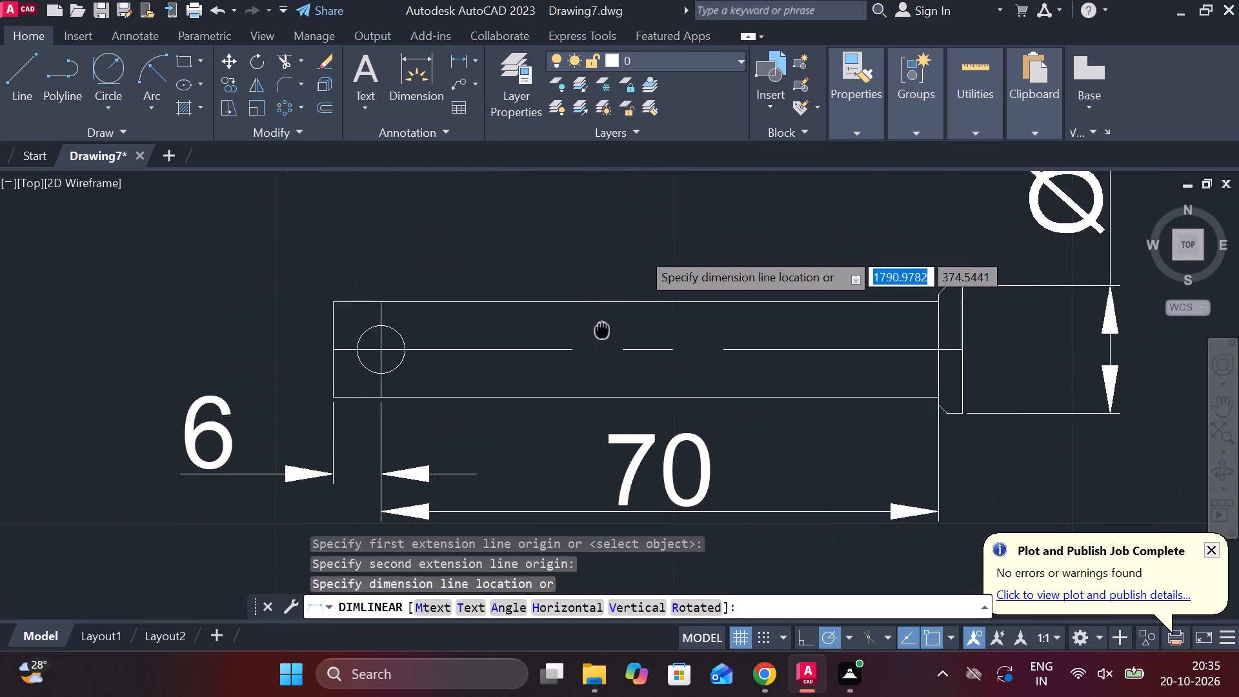
pyautogui.click(524, 272)
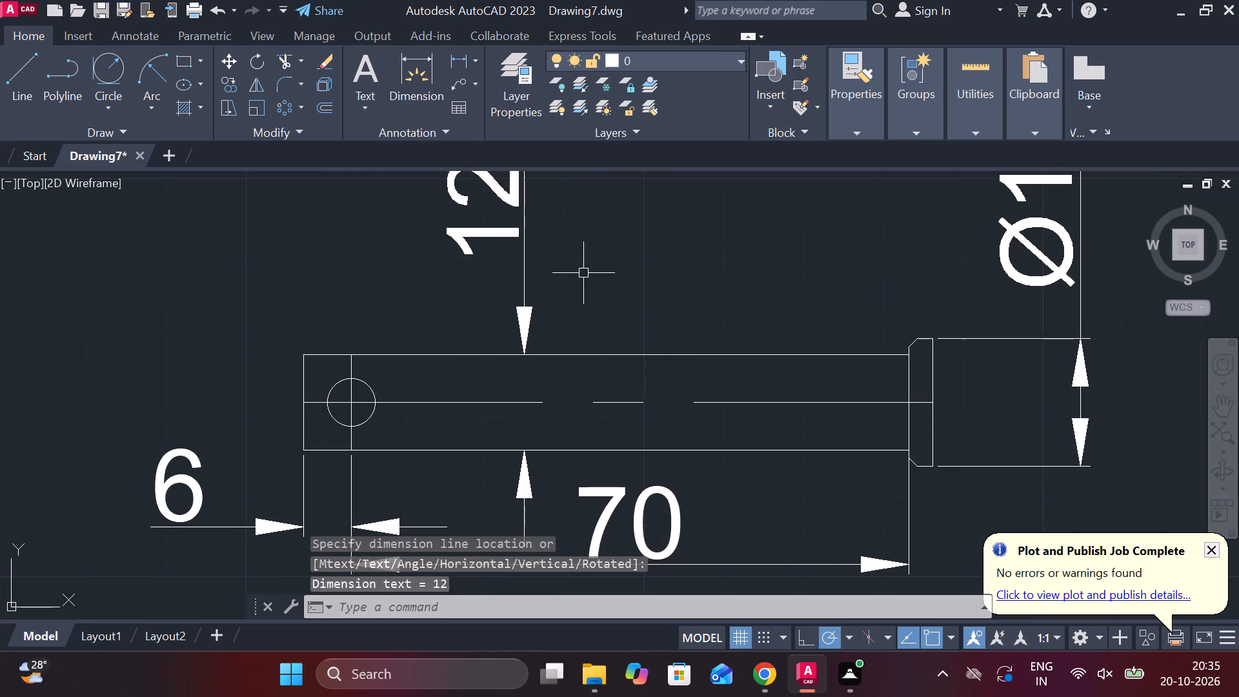
# Add a diameter dimension to the cross hole, placed above the pin's plain end.
pyautogui.scroll(-1, 584, 273)
pyautogui.click(479, 63)
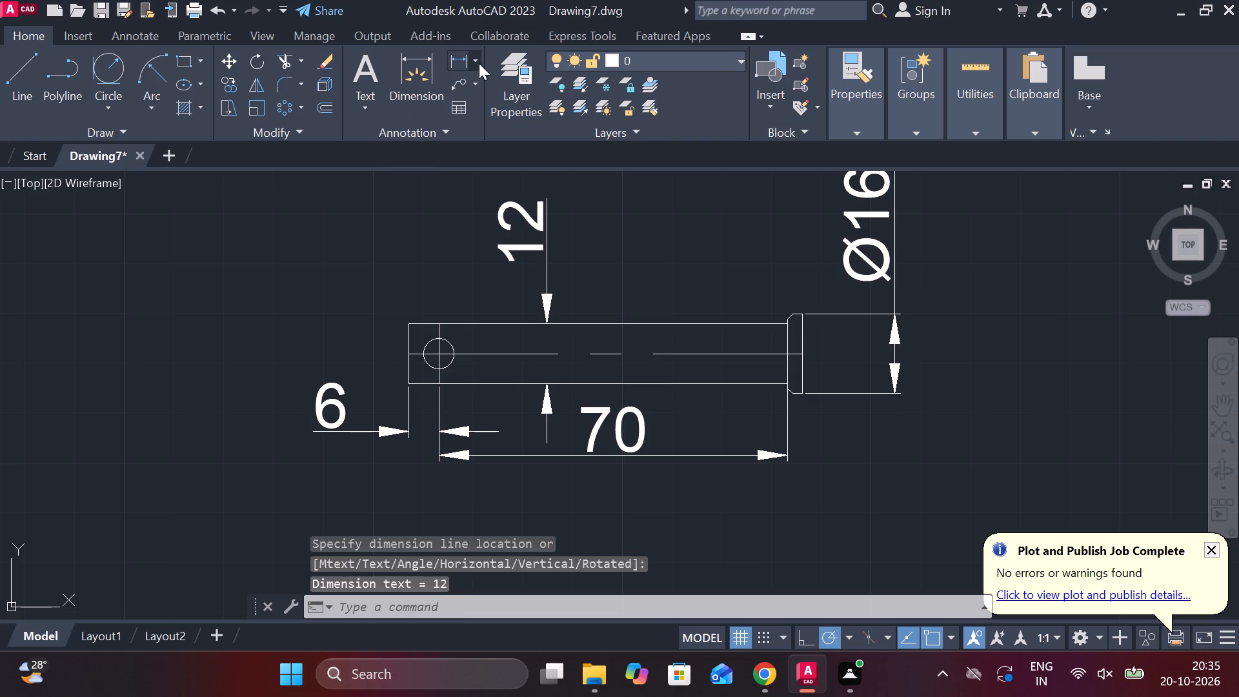
pyautogui.click(507, 290)
pyautogui.click(428, 343)
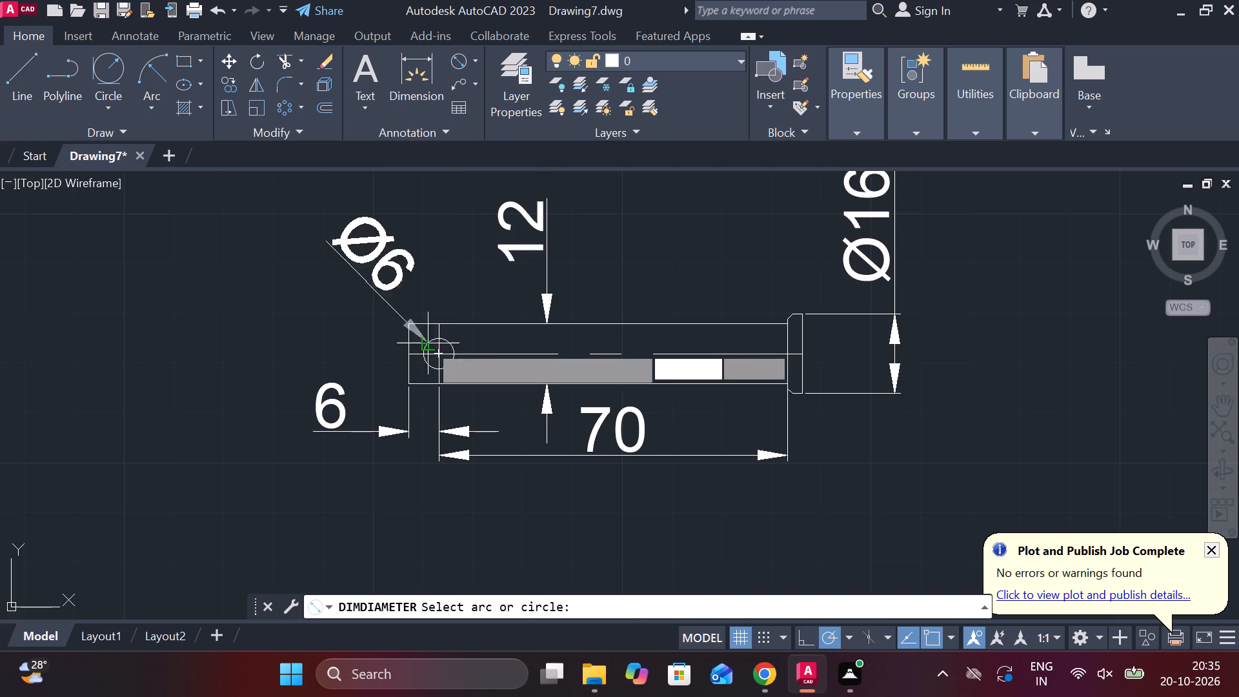
pyautogui.click(387, 299)
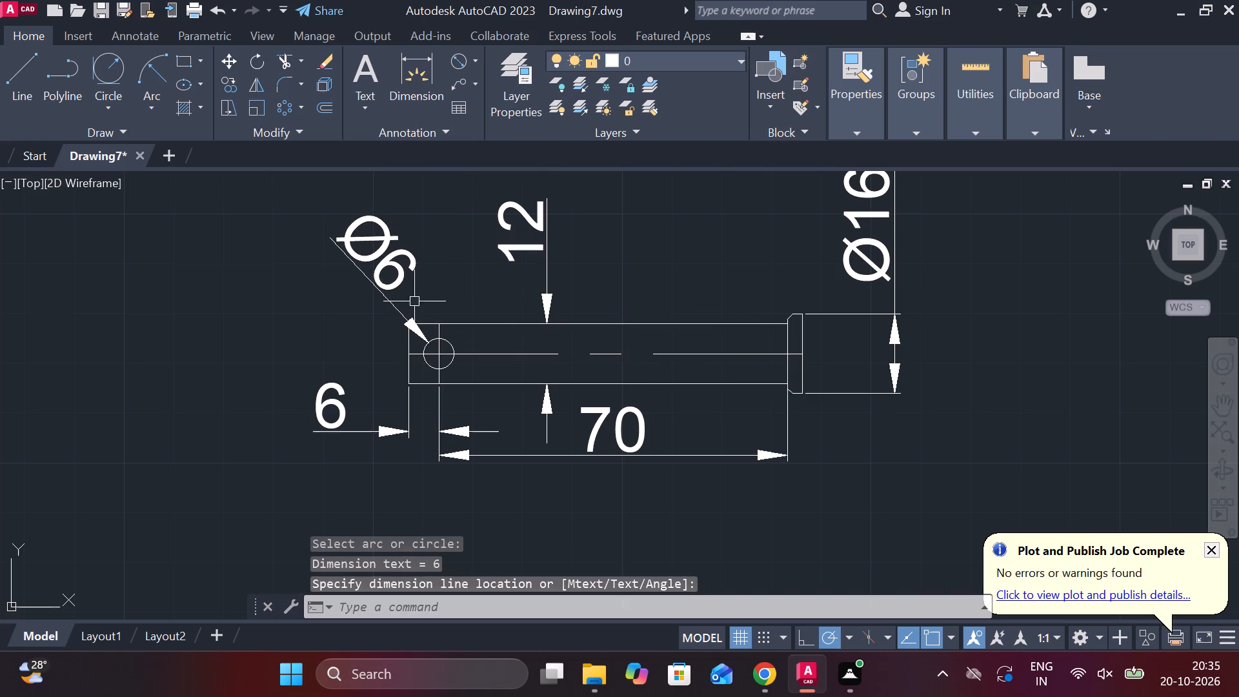
# Add a diameter symbol in front of the shank's vertical dimension text so it reads Ø12.
pyautogui.scroll(-1, 436, 307)
pyautogui.scroll(1, 483, 318)
pyautogui.moveTo(479, 341); pyautogui.dragTo(629, 361, button='middle')
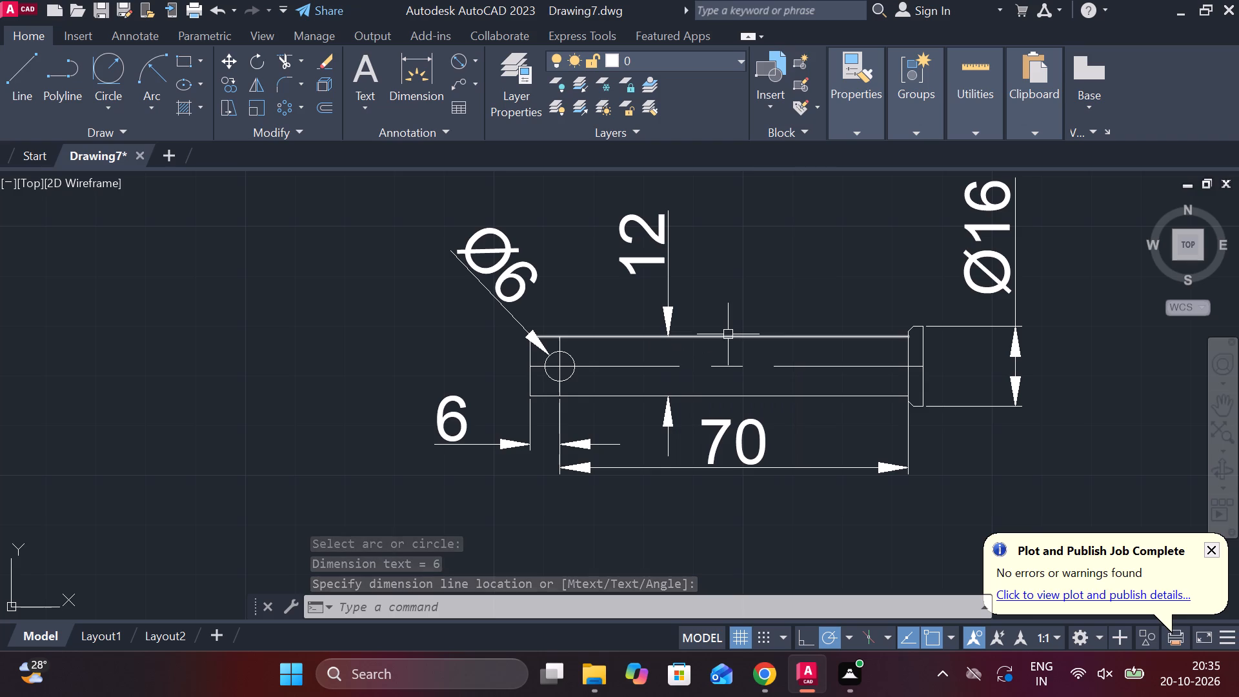
pyautogui.doubleClick(644, 229)
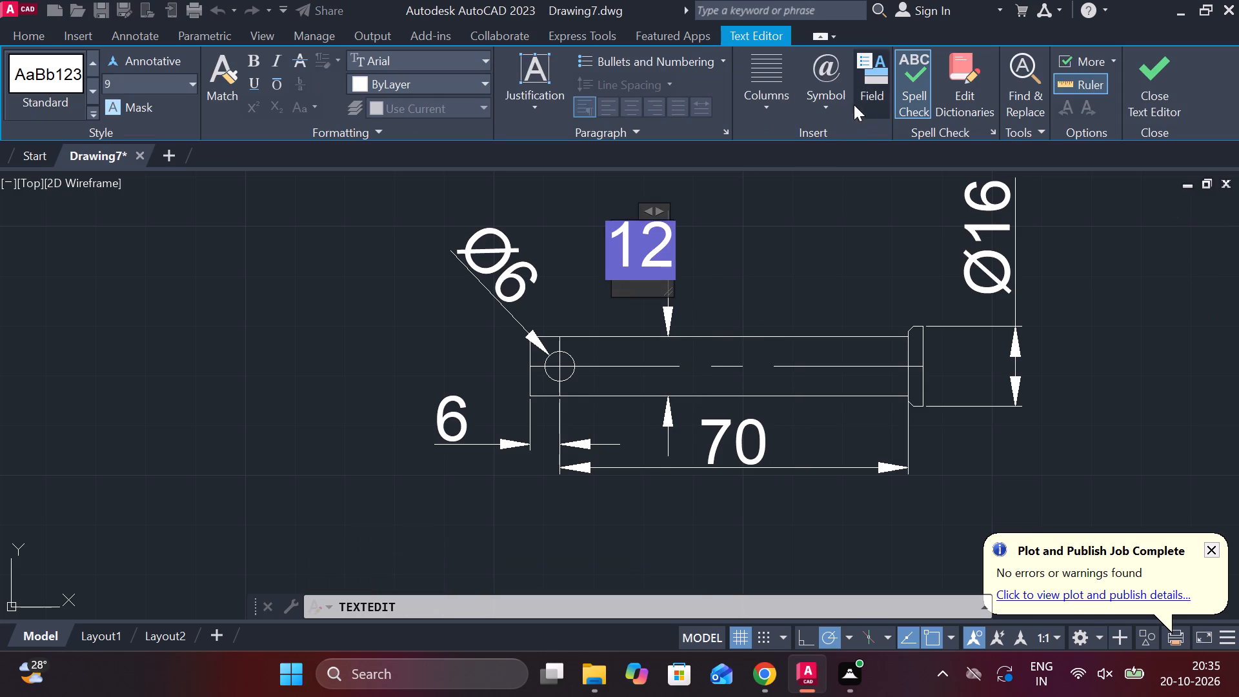
pyautogui.click(821, 110)
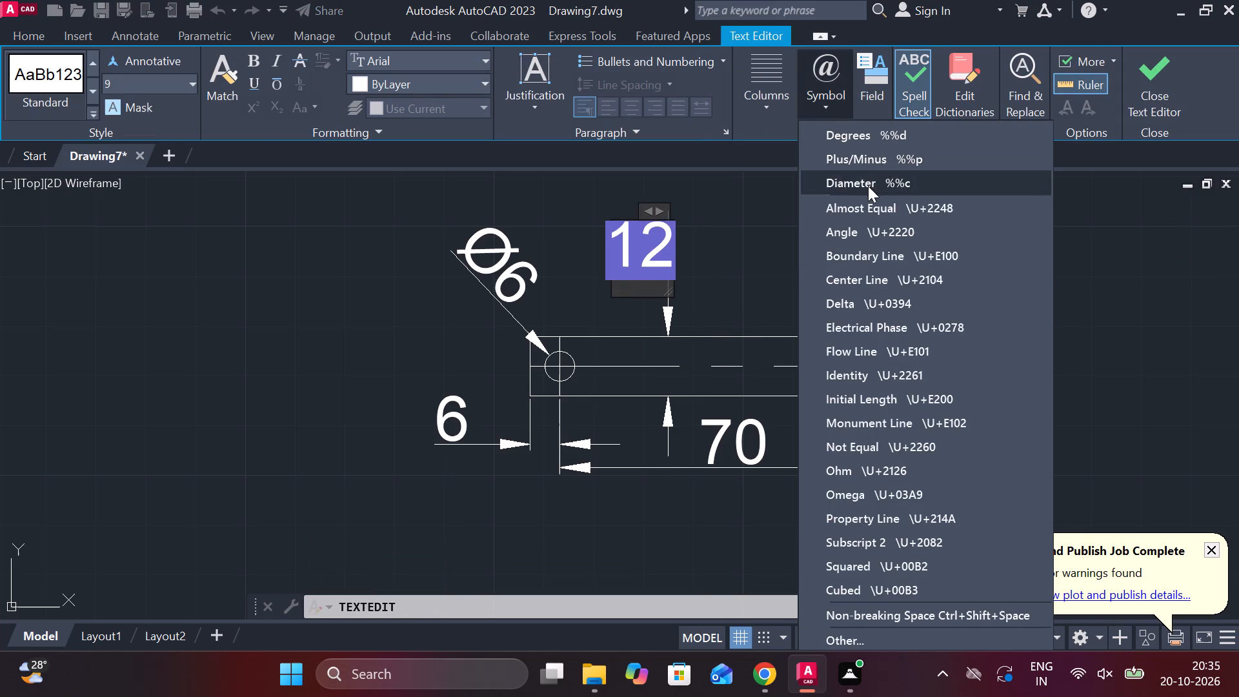
pyautogui.click(868, 186)
pyautogui.click(1143, 84)
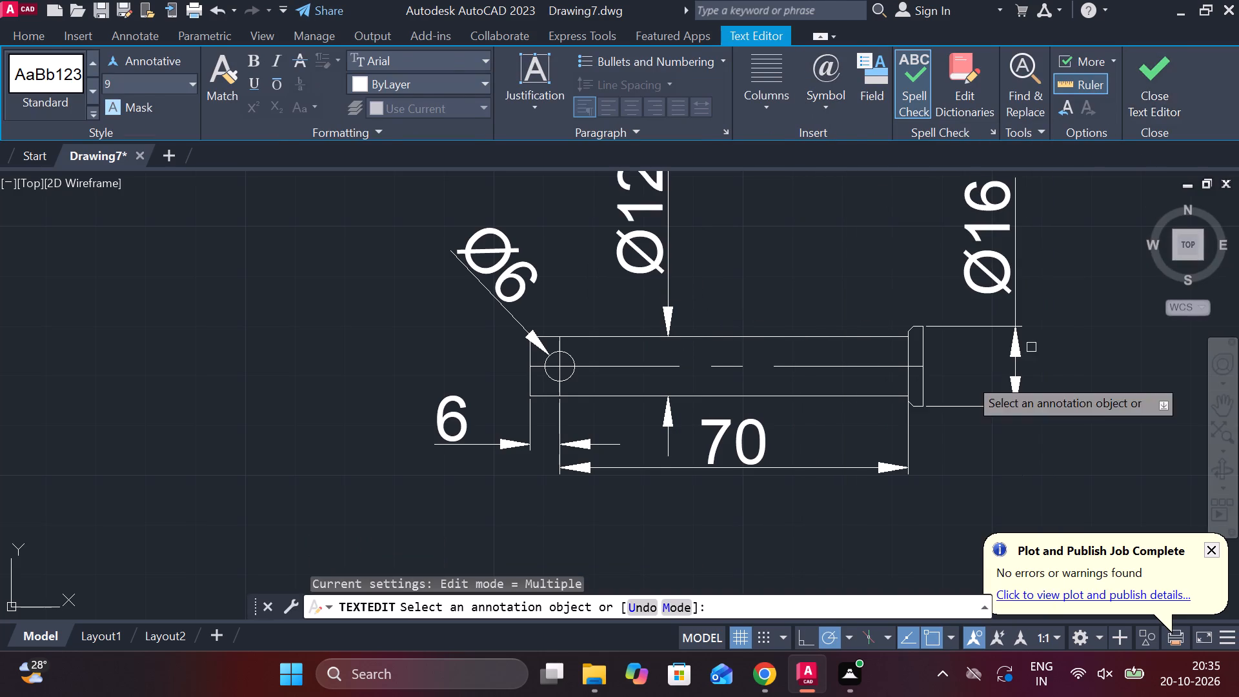
pyautogui.scroll(-1, 818, 425)
pyautogui.moveTo(745, 486); pyautogui.dragTo(670, 428, button='middle')
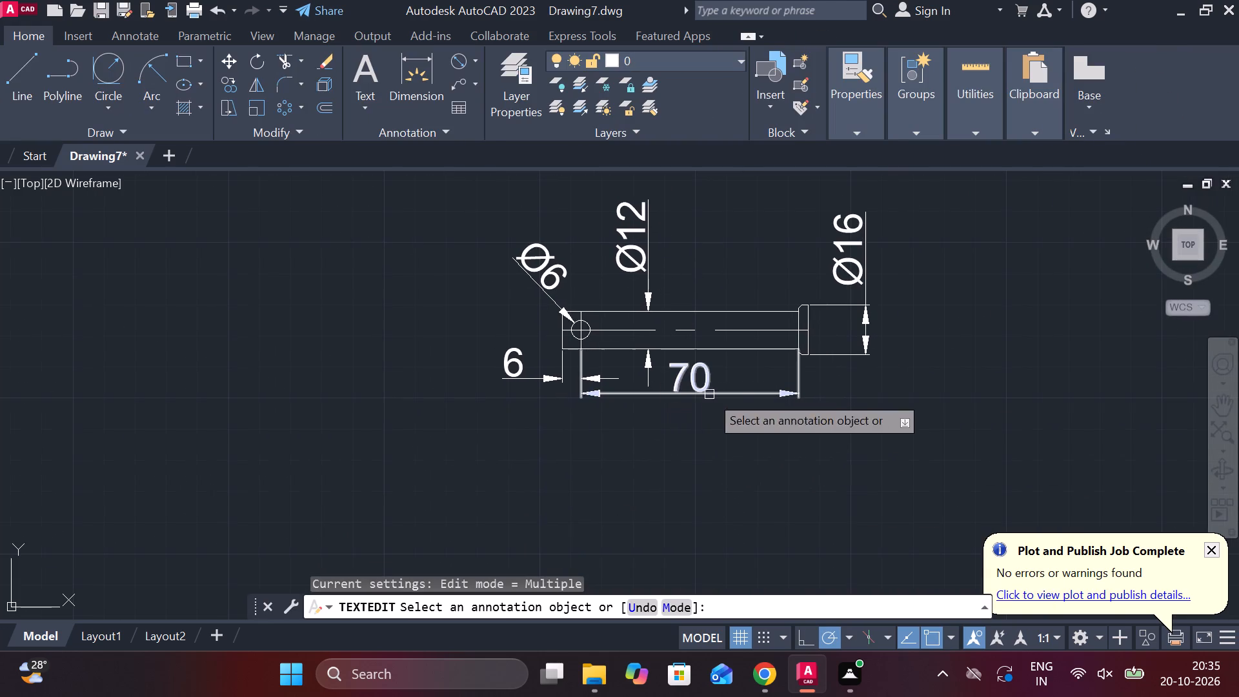
pyautogui.press('Escape')
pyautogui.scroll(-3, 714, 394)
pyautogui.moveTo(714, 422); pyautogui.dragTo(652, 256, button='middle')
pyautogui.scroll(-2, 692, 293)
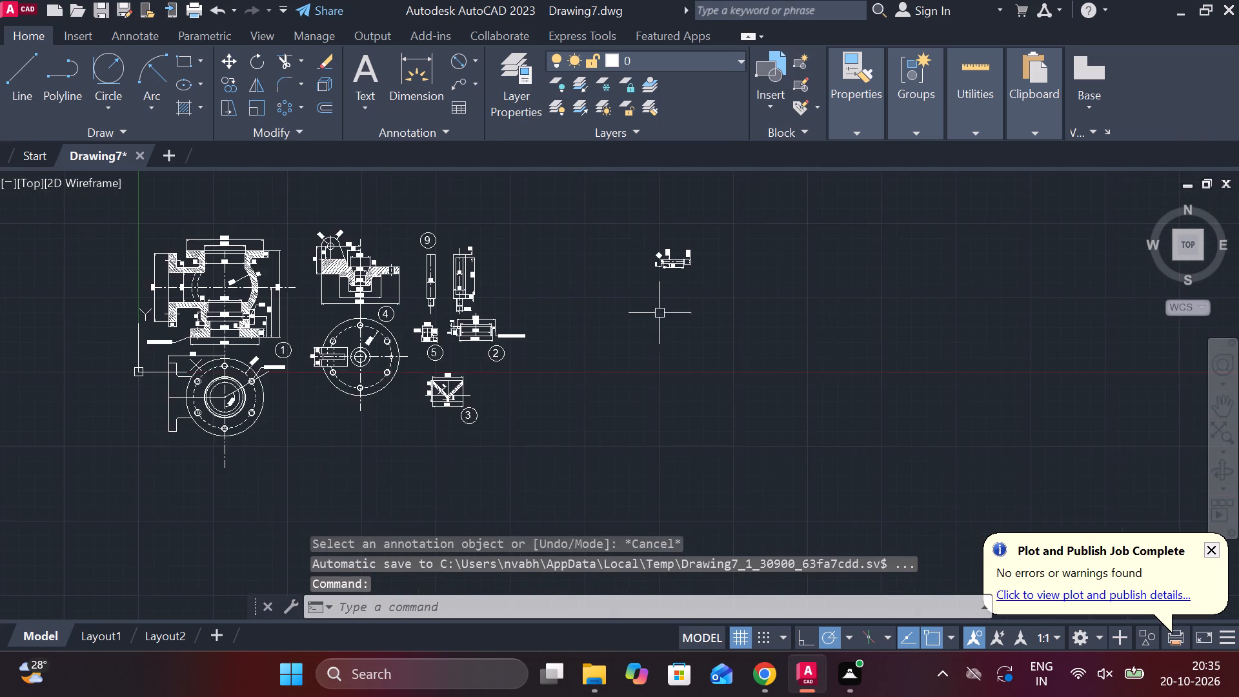
# Copy the circled number 2 label from beside the ring part to just below the headed pin's head.
pyautogui.scroll(2, 609, 323)
pyautogui.moveTo(516, 389); pyautogui.dragTo(609, 412, button='middle')
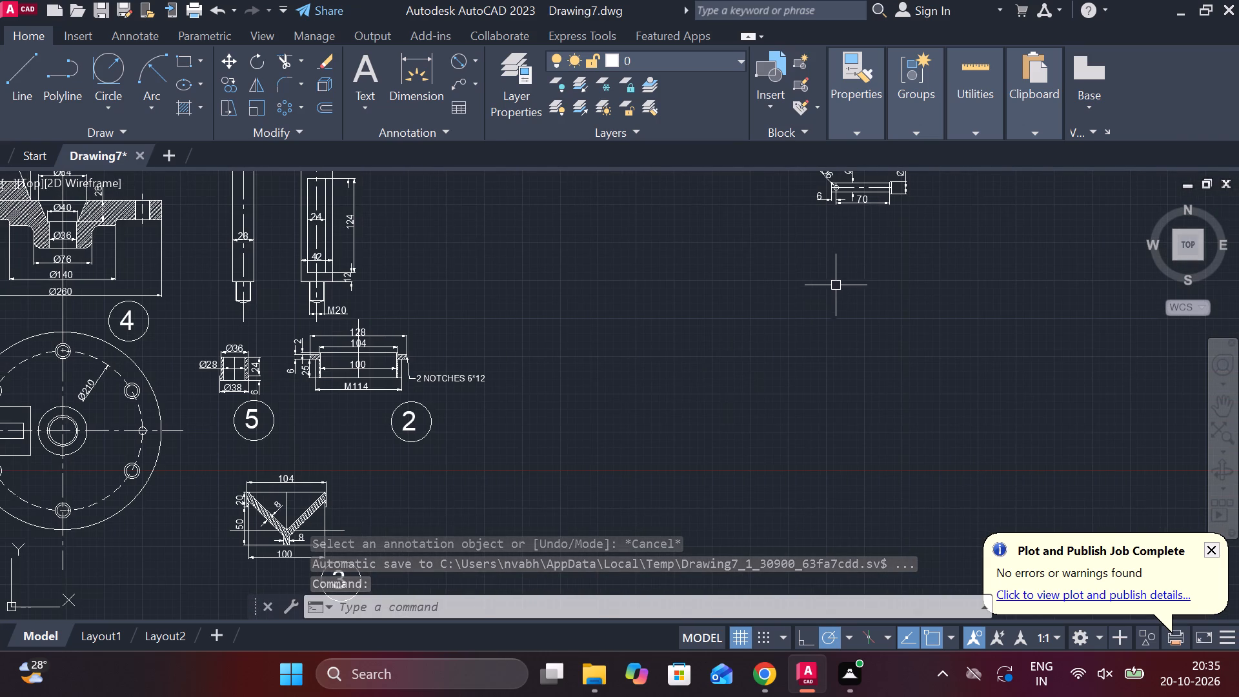
pyautogui.scroll(1, 837, 283)
pyautogui.moveTo(837, 283); pyautogui.dragTo(612, 429, button='middle')
pyautogui.scroll(-2, 709, 336)
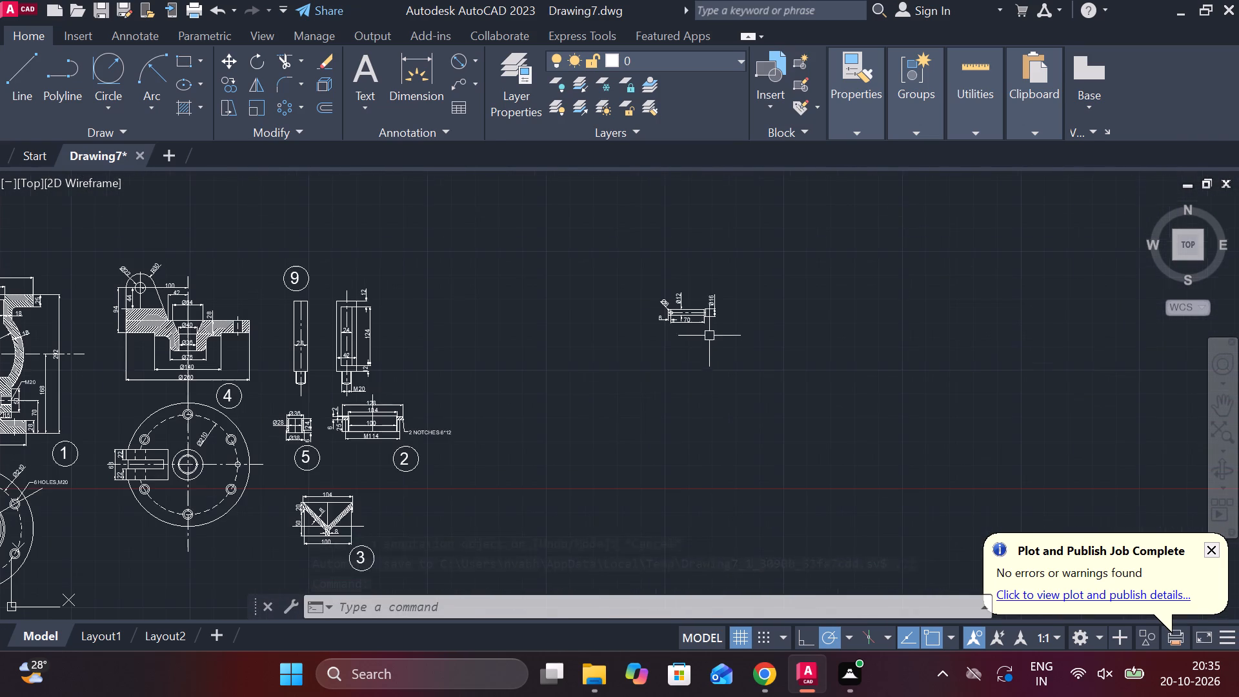
pyautogui.scroll(2, 407, 501)
pyautogui.middleClick(407, 501)
pyautogui.moveTo(409, 494); pyautogui.dragTo(461, 503, button='middle')
pyautogui.moveTo(549, 451); pyautogui.dragTo(530, 440)
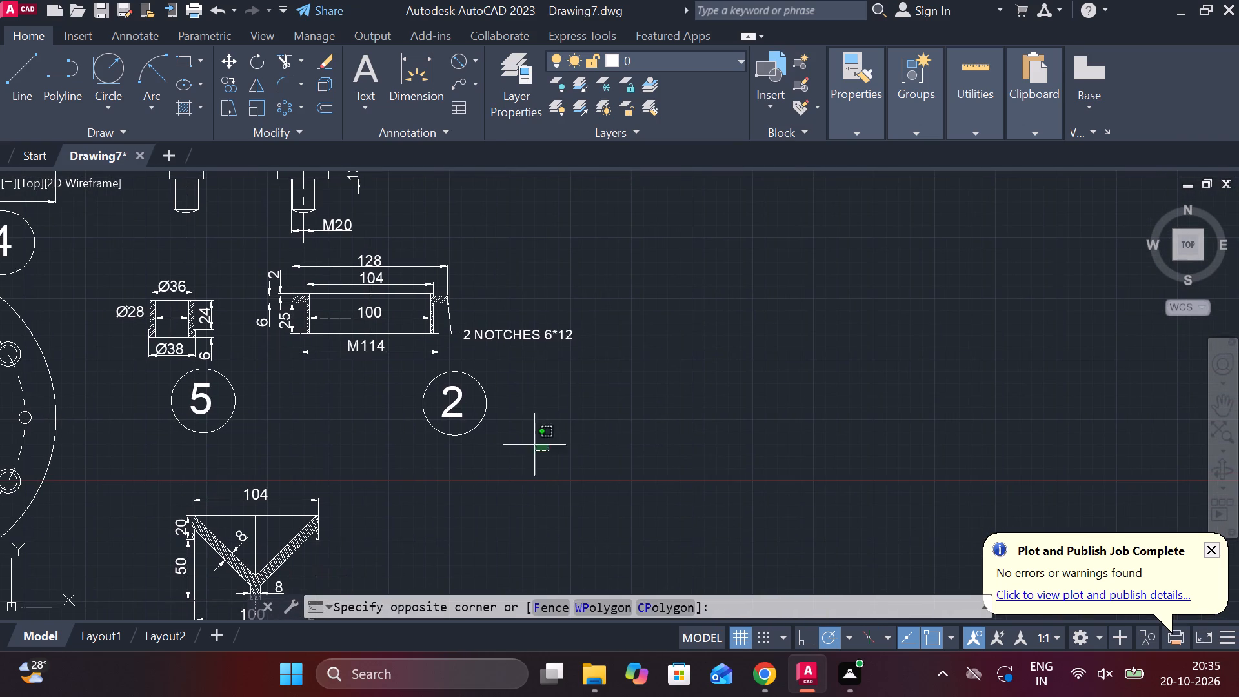
pyautogui.moveTo(530, 440); pyautogui.dragTo(519, 429)
pyautogui.click(404, 372)
pyautogui.write('CO')
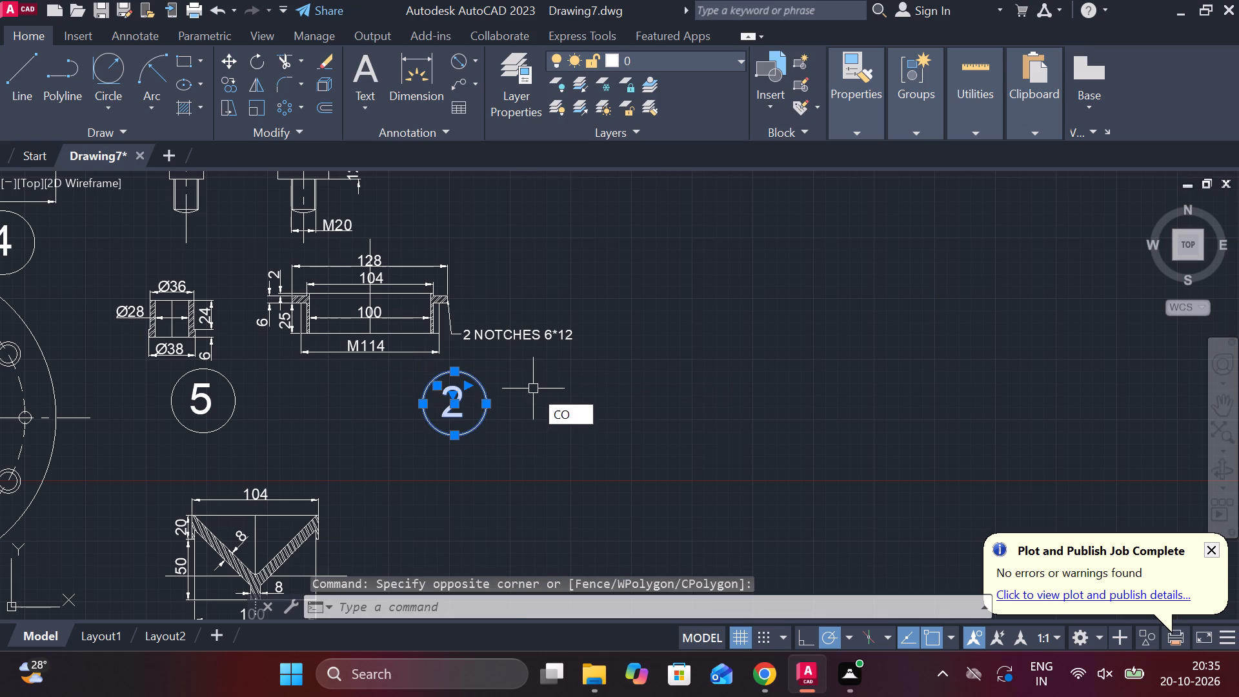
pyautogui.press('Return')
pyautogui.moveTo(519, 418); pyautogui.dragTo(526, 420)
pyautogui.scroll(-2, 809, 402)
pyautogui.moveTo(818, 396); pyautogui.dragTo(622, 463, button='middle')
pyautogui.scroll(2, 810, 320)
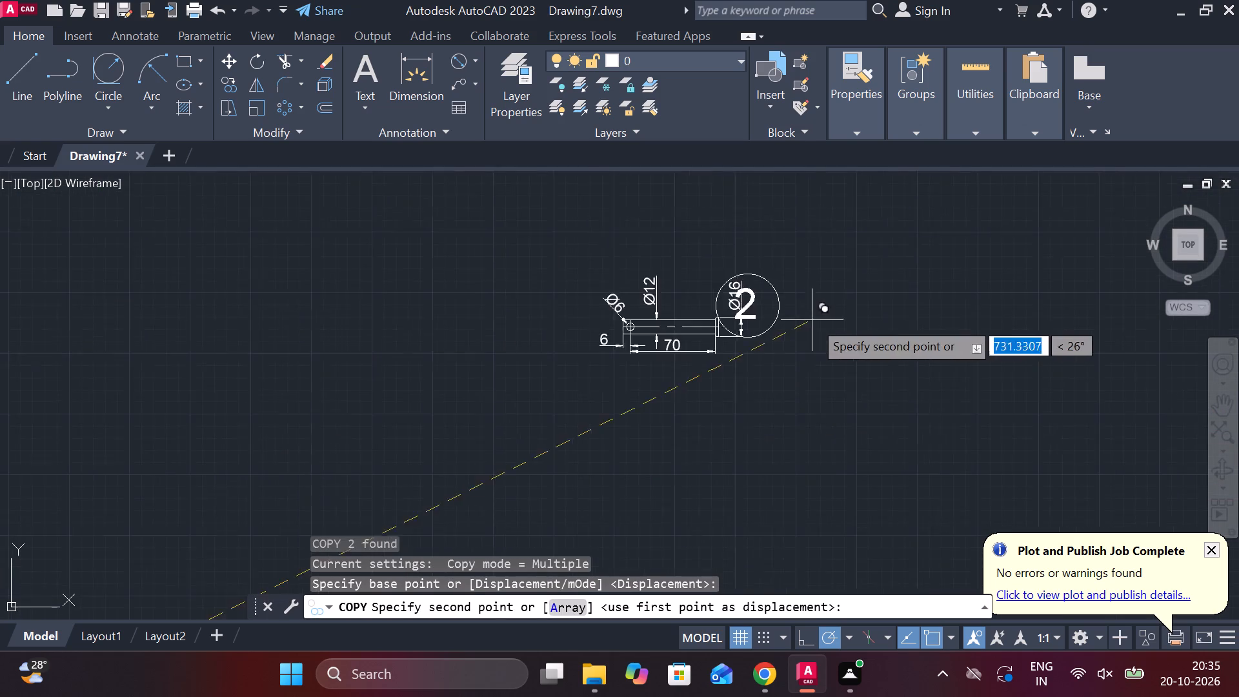
pyautogui.scroll(1, 813, 320)
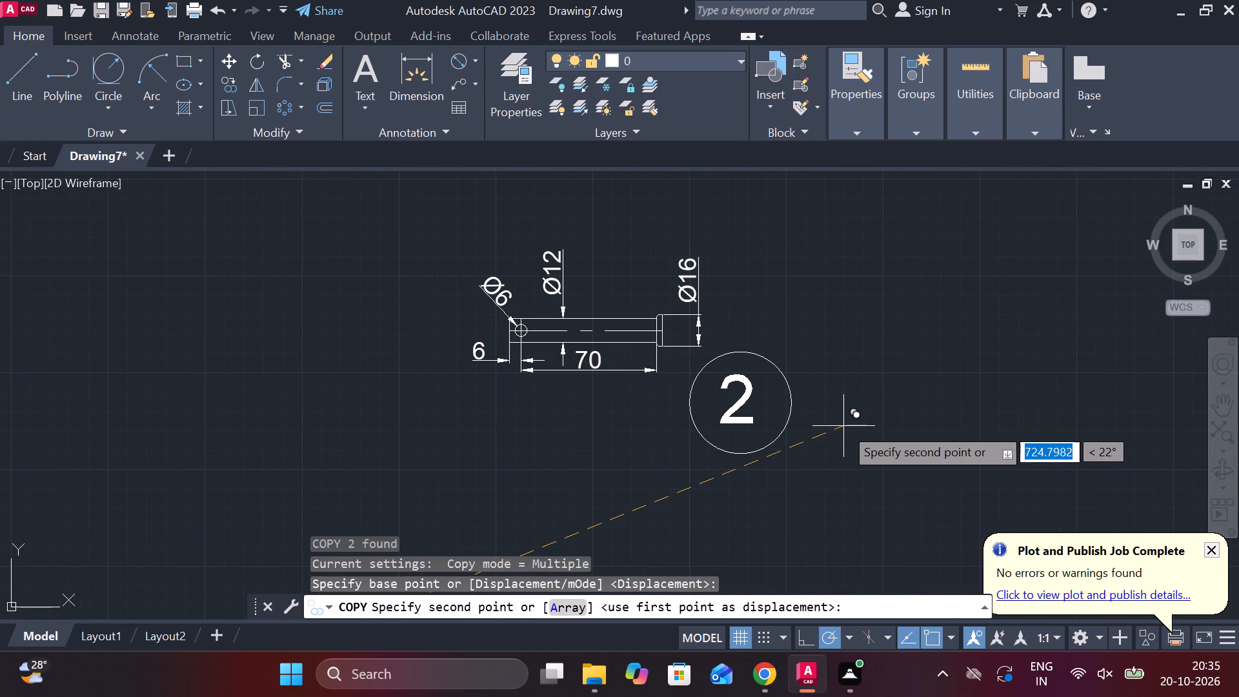
pyautogui.click(845, 426)
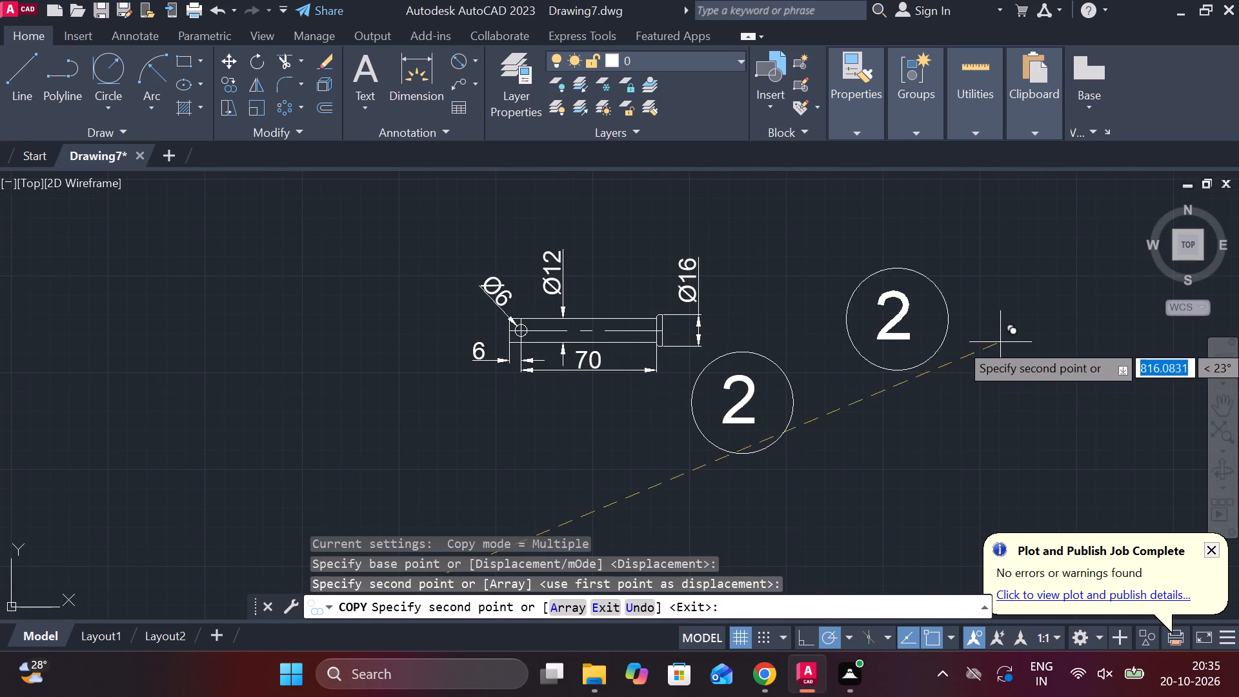
pyautogui.press('Escape')
# Change the number in the copied label beneath the headed pin to 13.
pyautogui.doubleClick(752, 389)
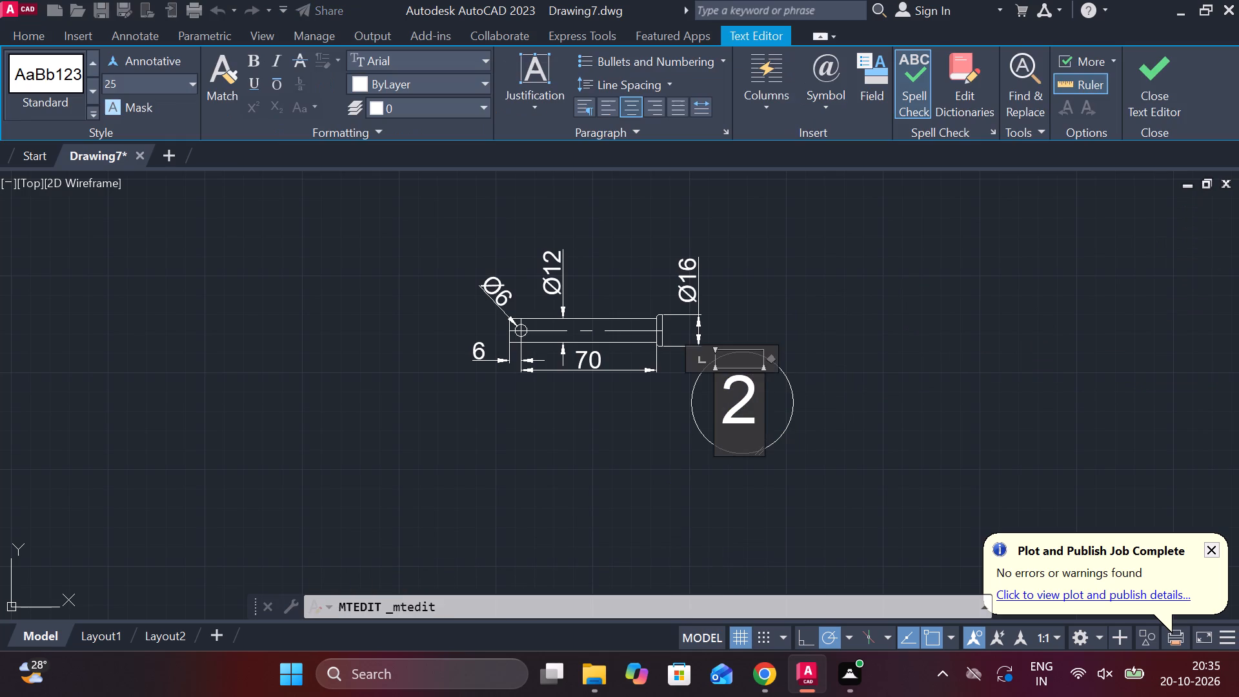
pyautogui.press('BackSpace')
pyautogui.write('13')
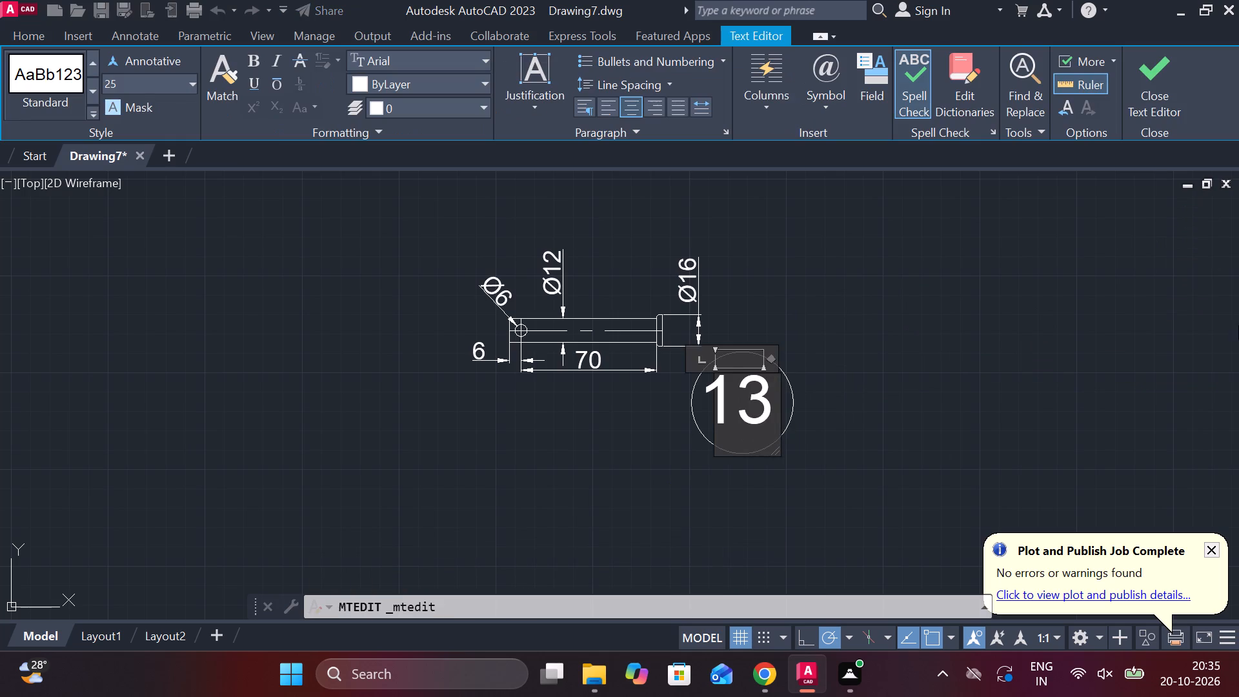
pyautogui.click(1170, 108)
# Draw an 80 by 22 rectangle from lines in the empty space below the headed pin.
pyautogui.scroll(-2, 932, 412)
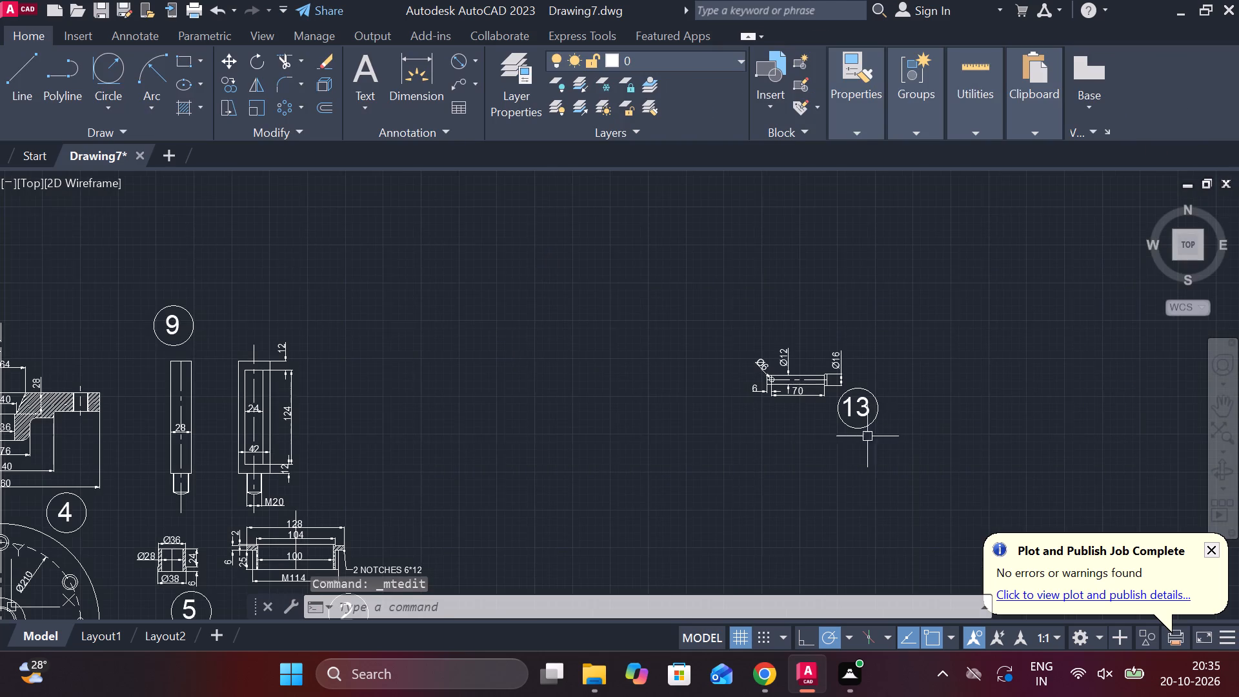
pyautogui.scroll(1, 813, 439)
pyautogui.moveTo(792, 439); pyautogui.dragTo(702, 389, button='middle')
pyautogui.scroll(2, 697, 393)
pyautogui.scroll(-1, 700, 393)
pyautogui.moveTo(694, 393); pyautogui.dragTo(639, 395, button='middle')
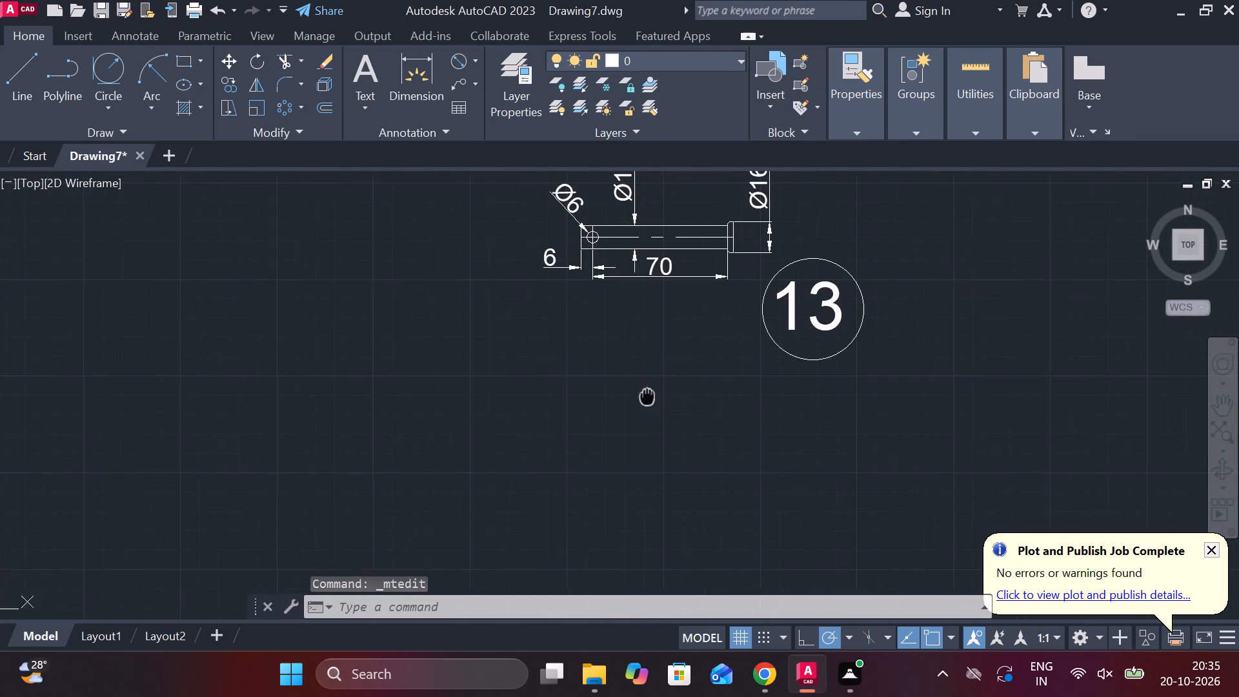
pyautogui.moveTo(639, 395); pyautogui.dragTo(632, 395, button='middle')
pyautogui.press('l')
pyautogui.press('Return')
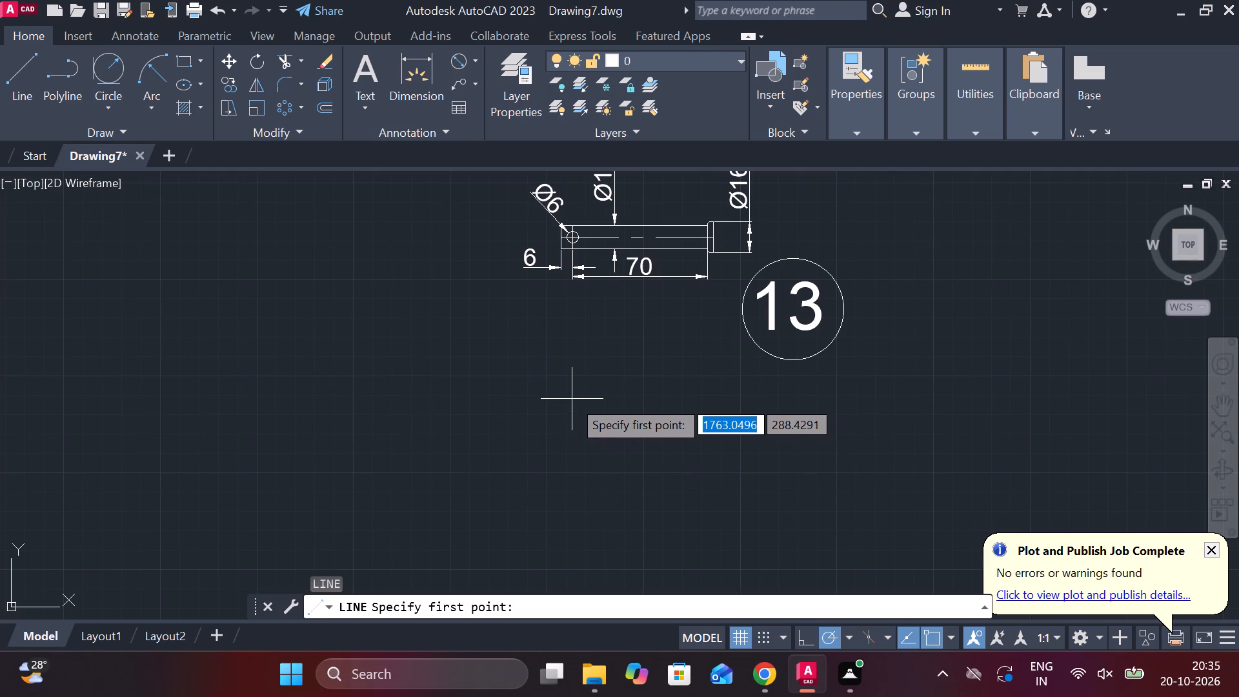
pyautogui.moveTo(547, 418); pyautogui.dragTo(559, 355, button='middle')
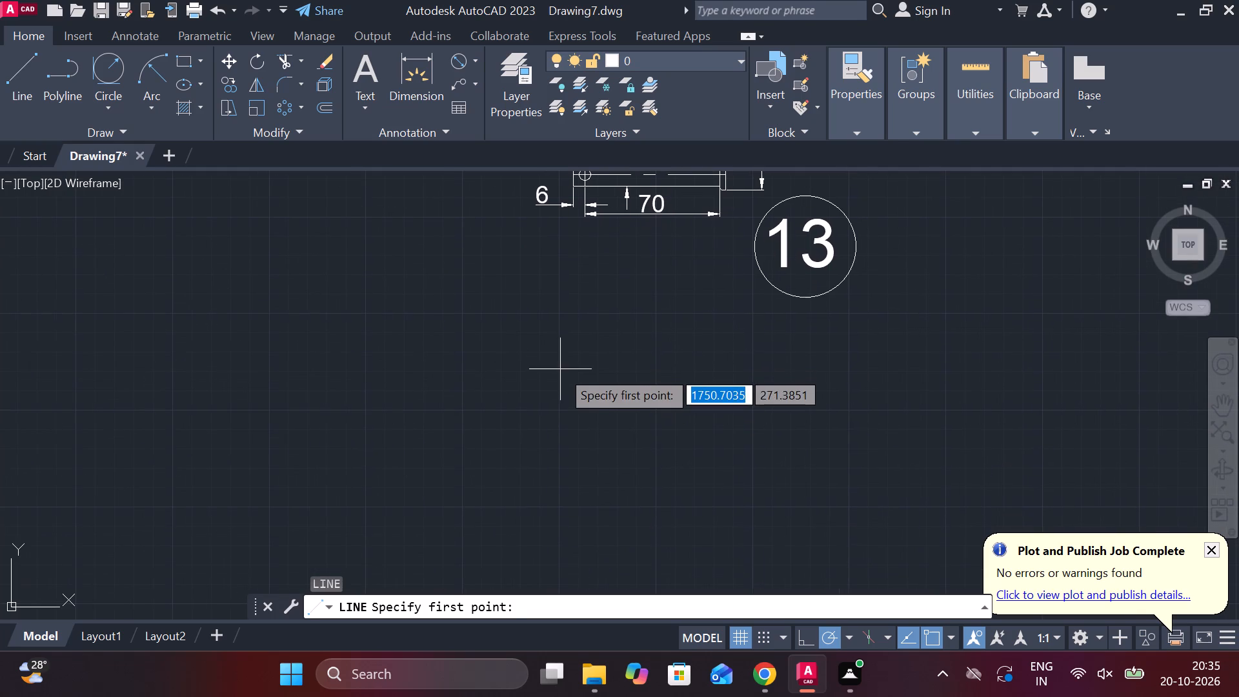
pyautogui.click(559, 364)
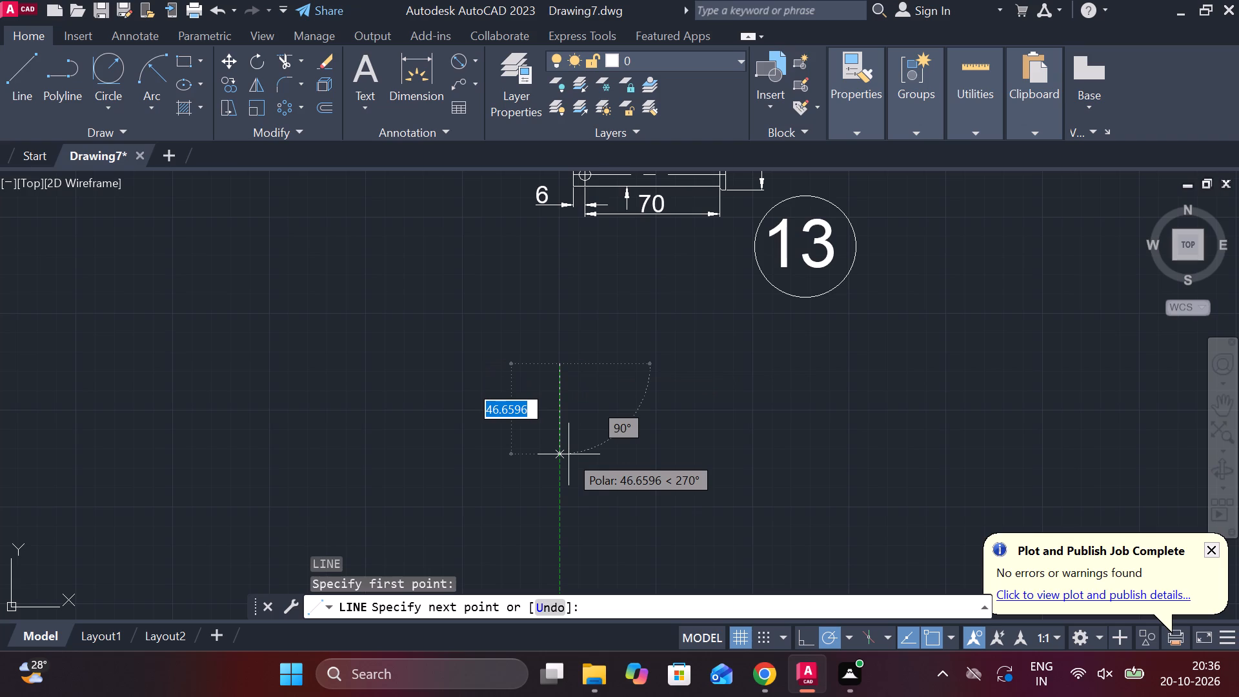
pyautogui.write('22')
pyautogui.press('space')
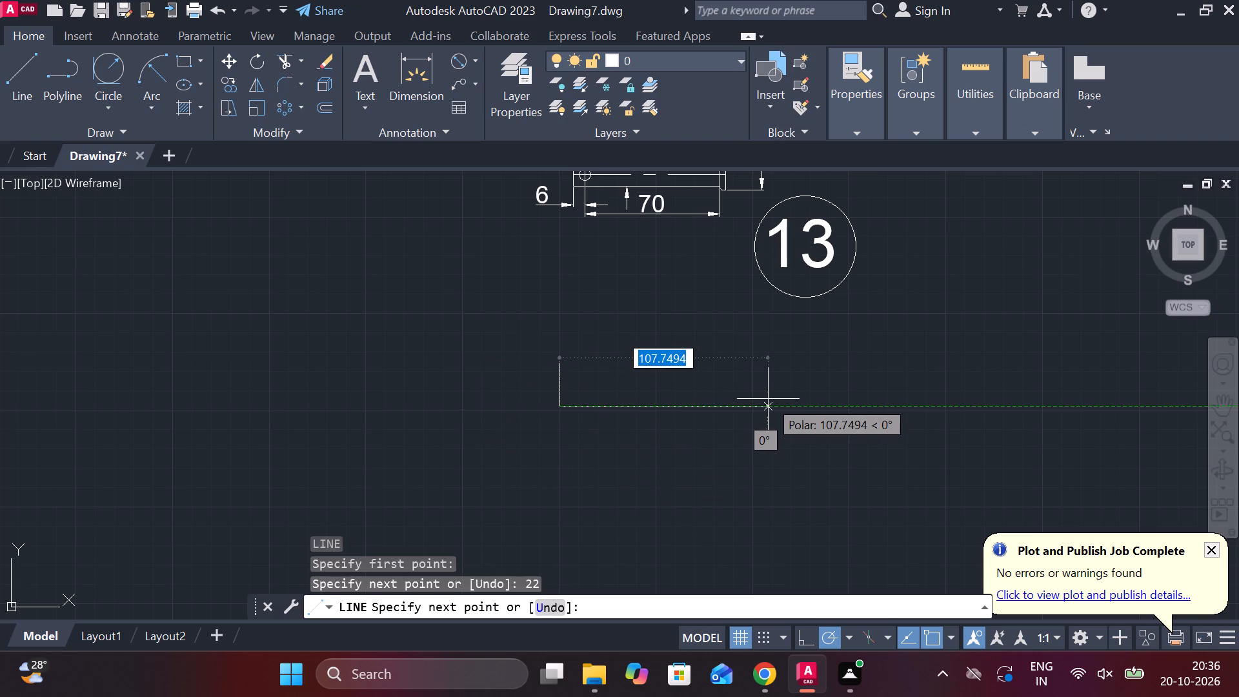
pyautogui.write('80')
pyautogui.press('Return')
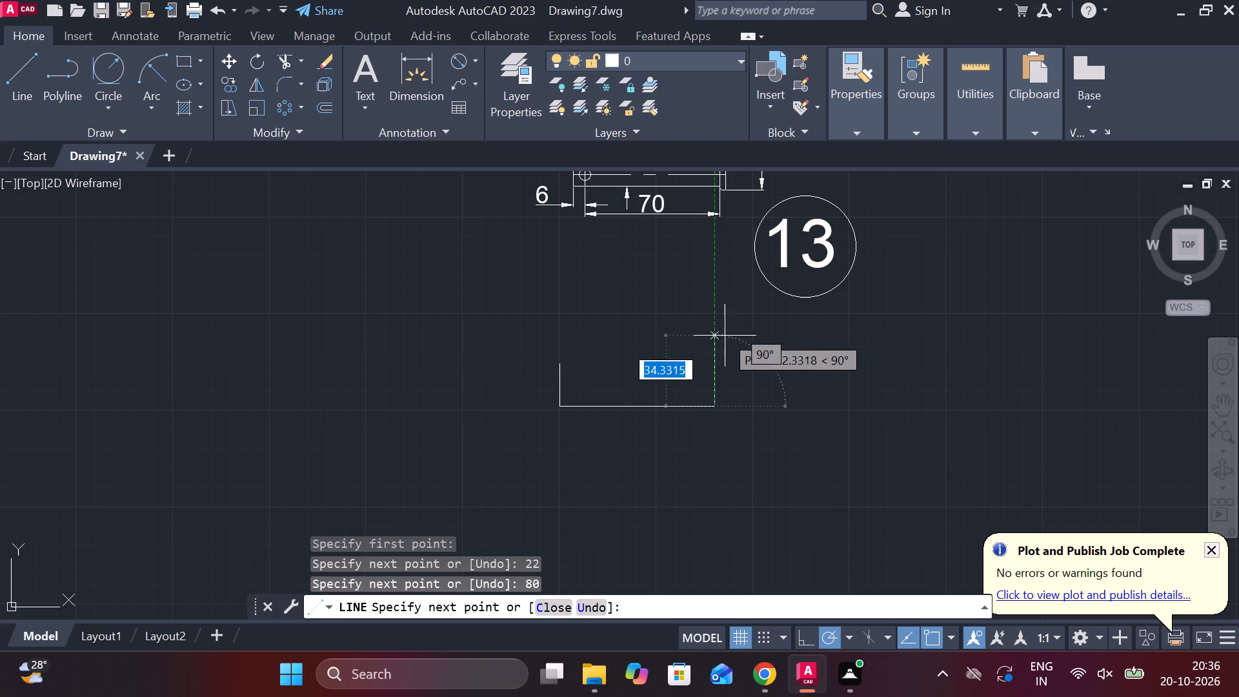
pyautogui.write('22')
pyautogui.press('space')
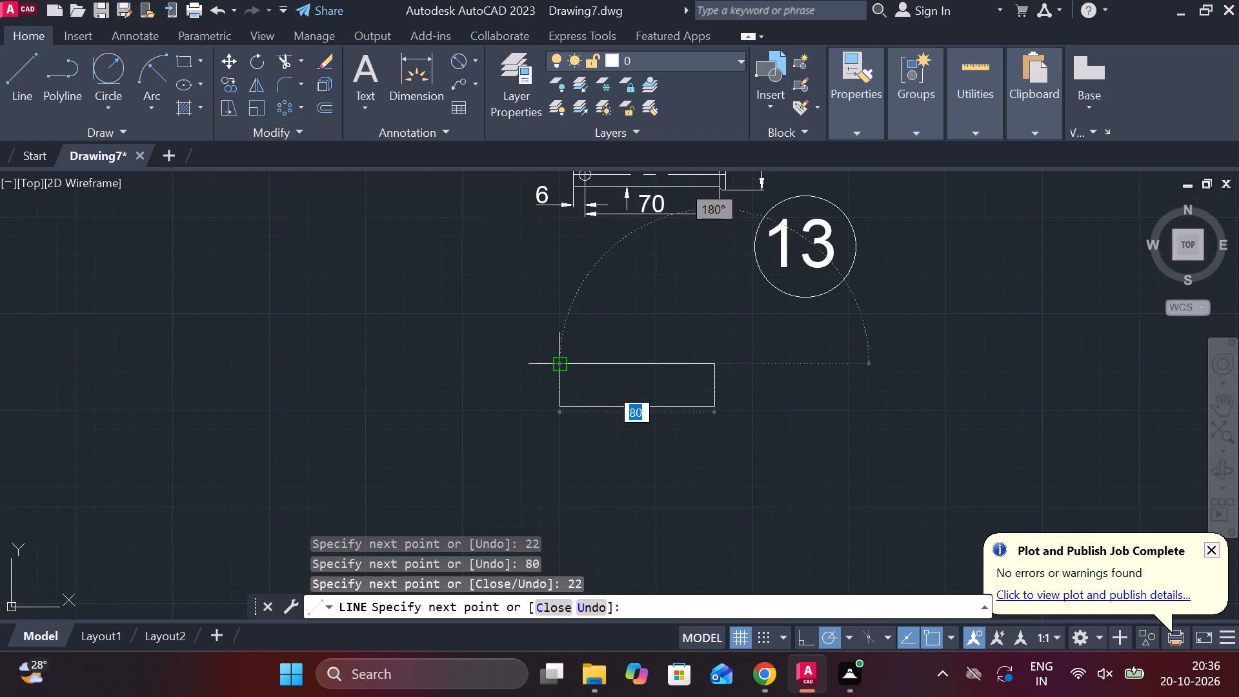
pyautogui.click(559, 369)
pyautogui.scroll(1, 658, 343)
pyautogui.press('Escape')
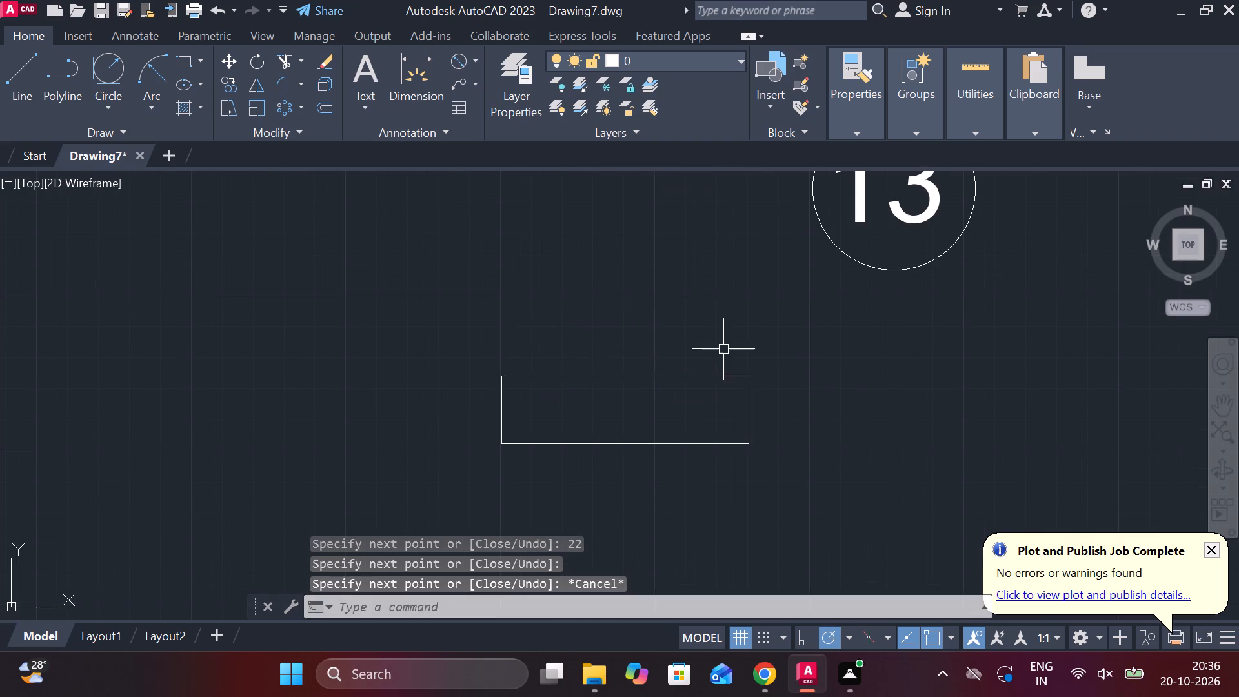
# Draw a horizontal line through the new rectangle, joining the midpoints of its two short sides.
pyautogui.moveTo(716, 349); pyautogui.dragTo(672, 349, button='middle')
pyautogui.press('l')
pyautogui.press('Return')
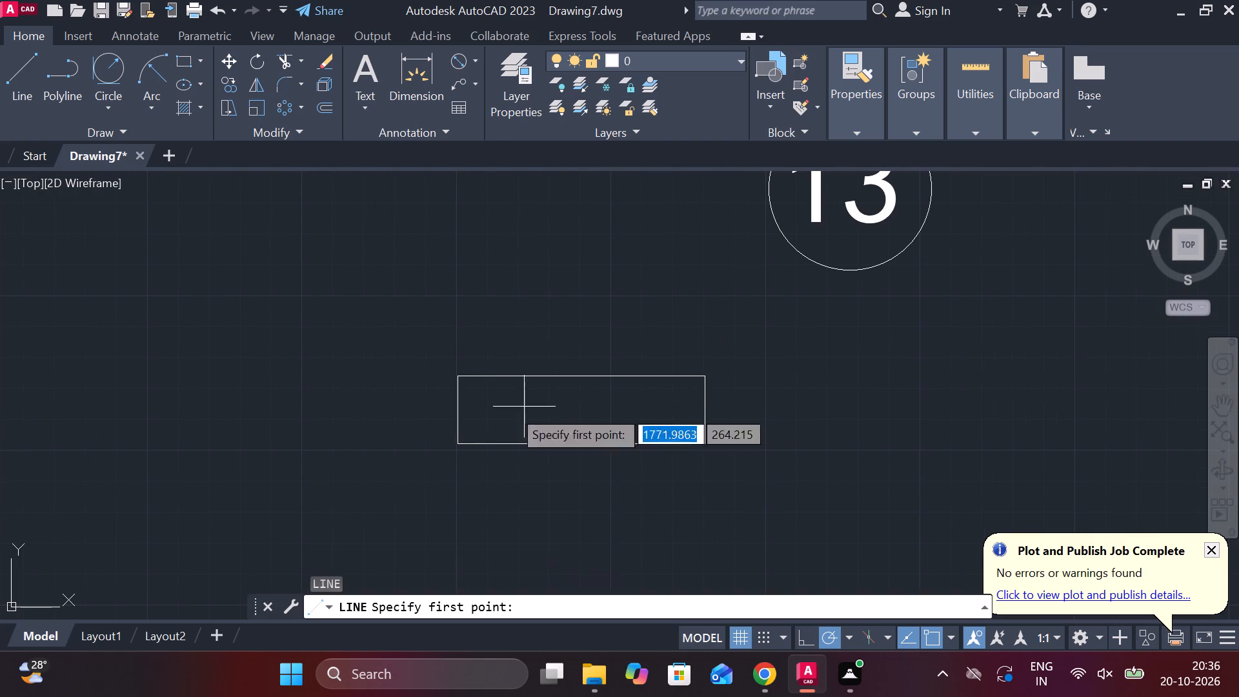
pyautogui.click(454, 410)
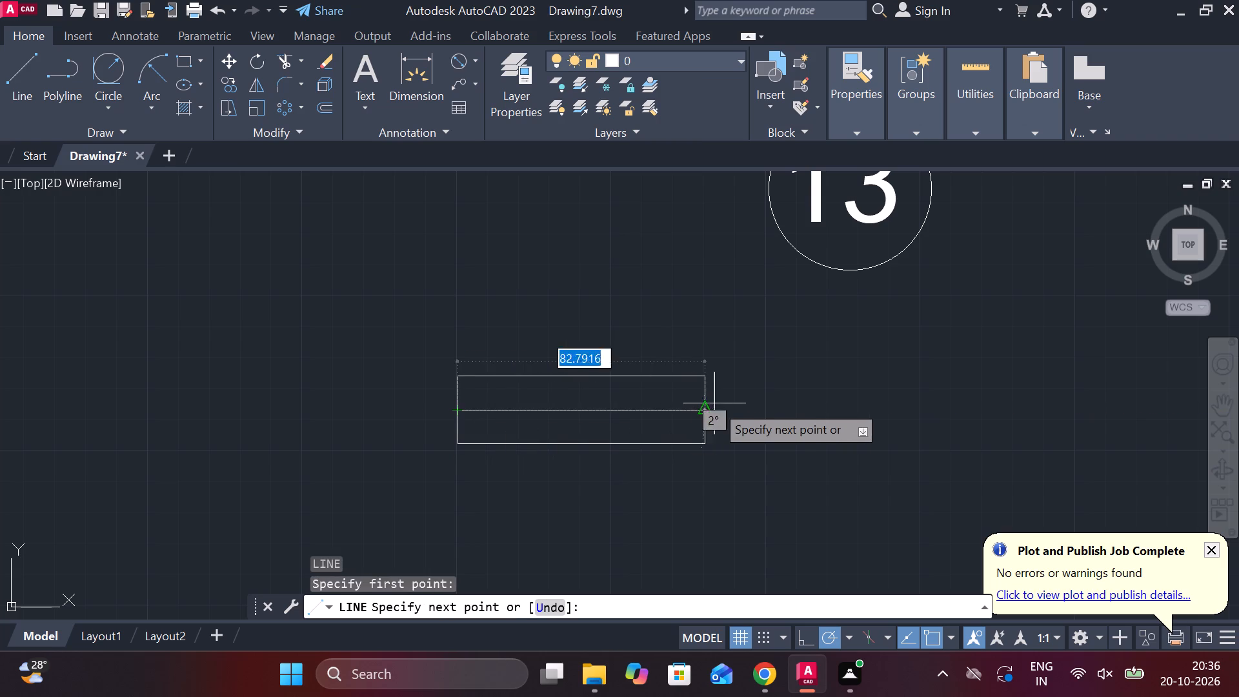
pyautogui.click(710, 412)
pyautogui.press('Escape')
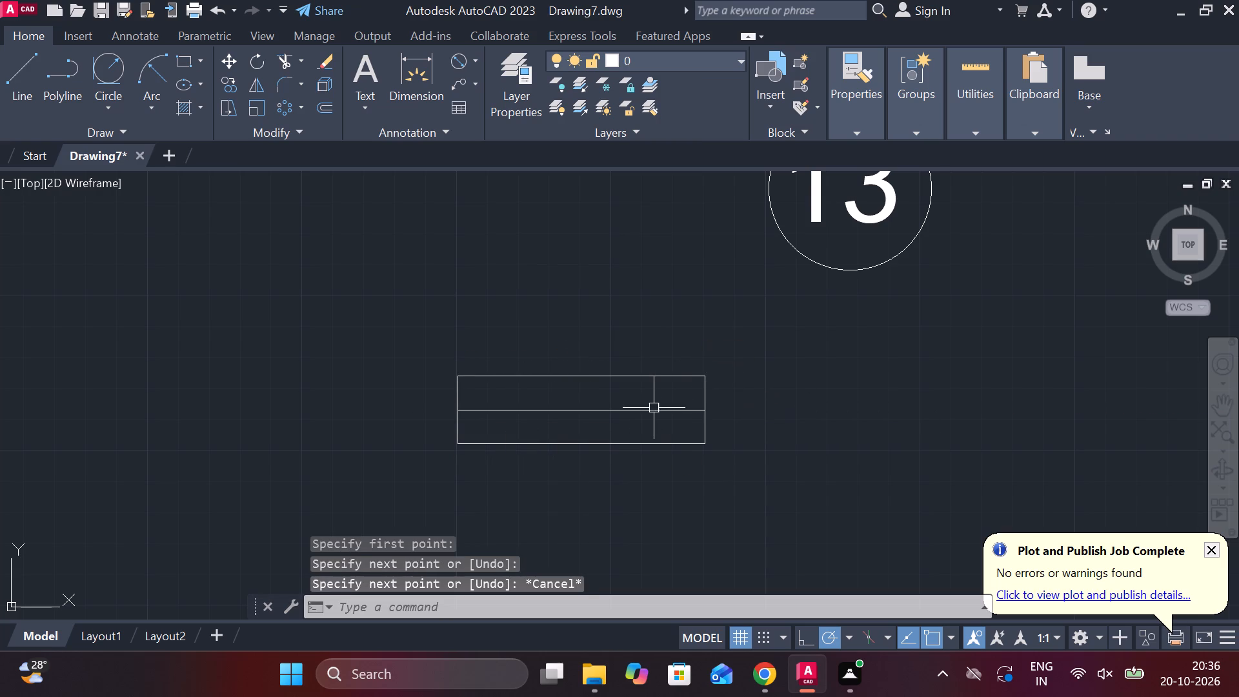
# Set the linetype of the rectangle's horizontal middle line to CENTER.
pyautogui.click(654, 408)
pyautogui.click(906, 127)
pyautogui.click(907, 127)
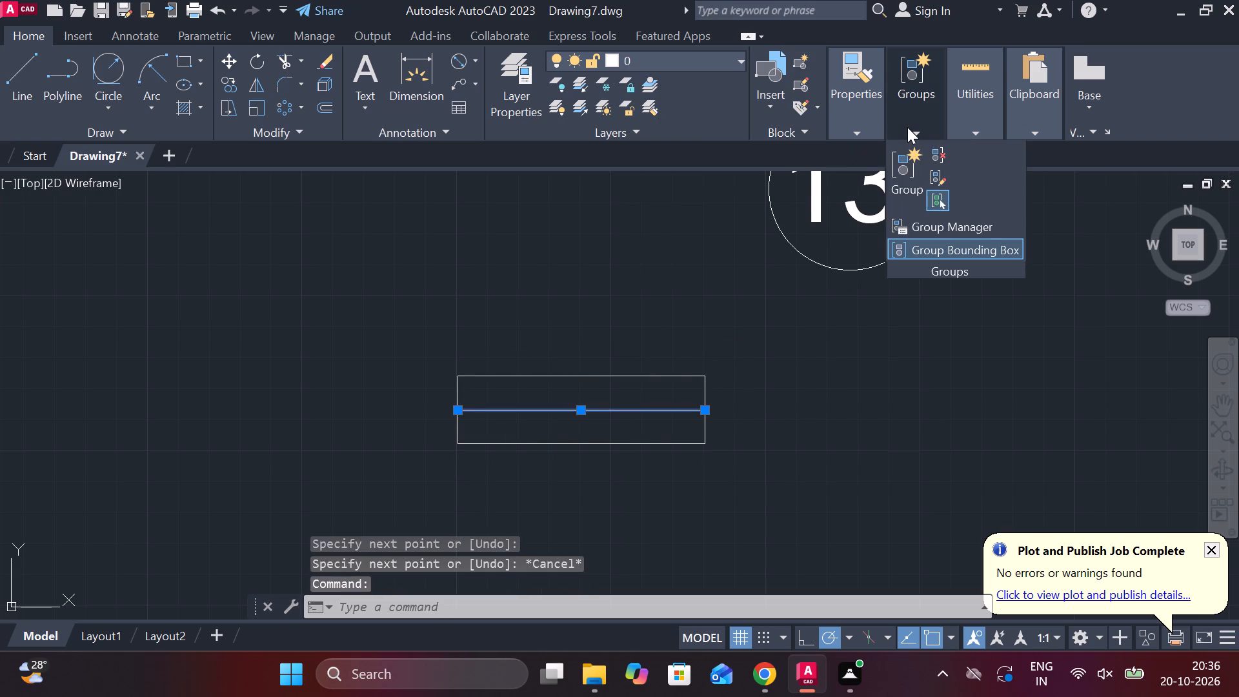
pyautogui.click(876, 132)
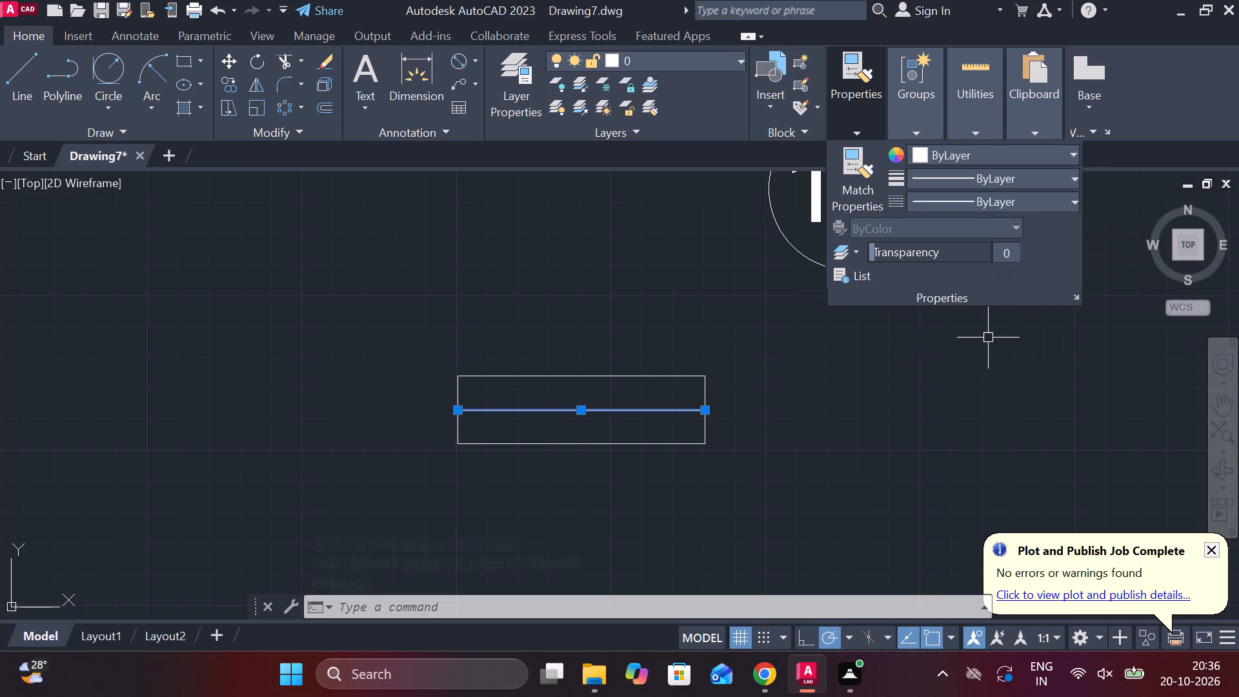
pyautogui.click(1002, 197)
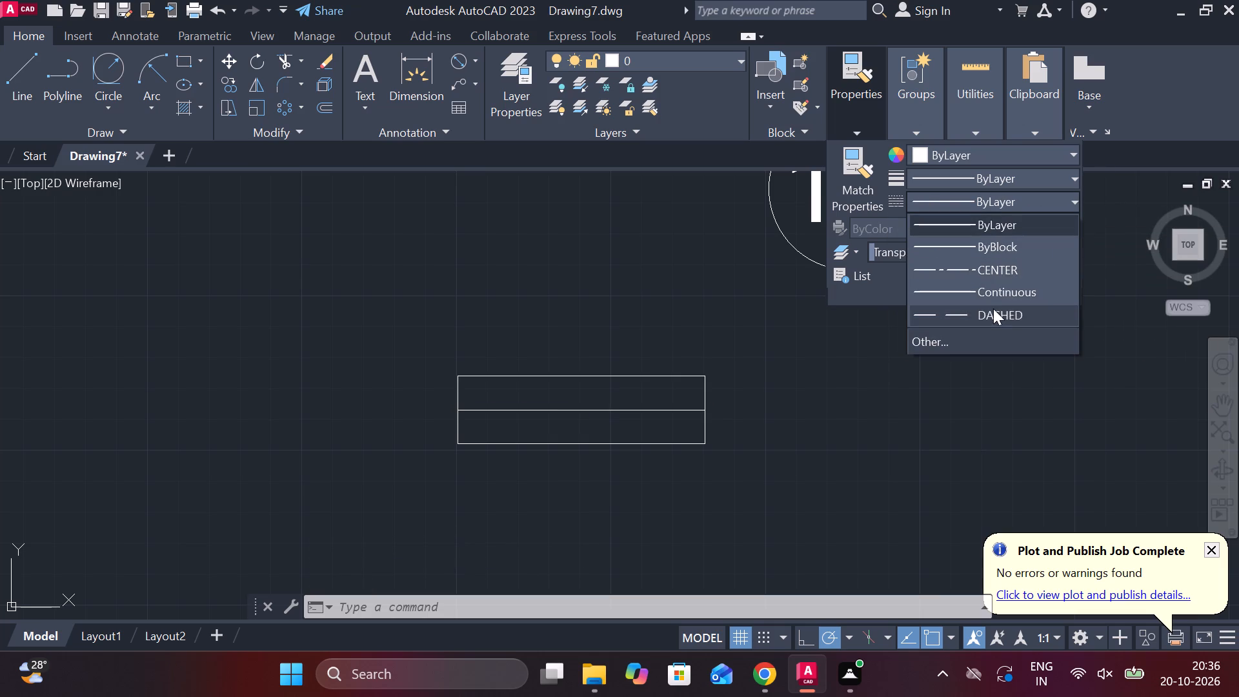
pyautogui.click(993, 308)
pyautogui.click(965, 208)
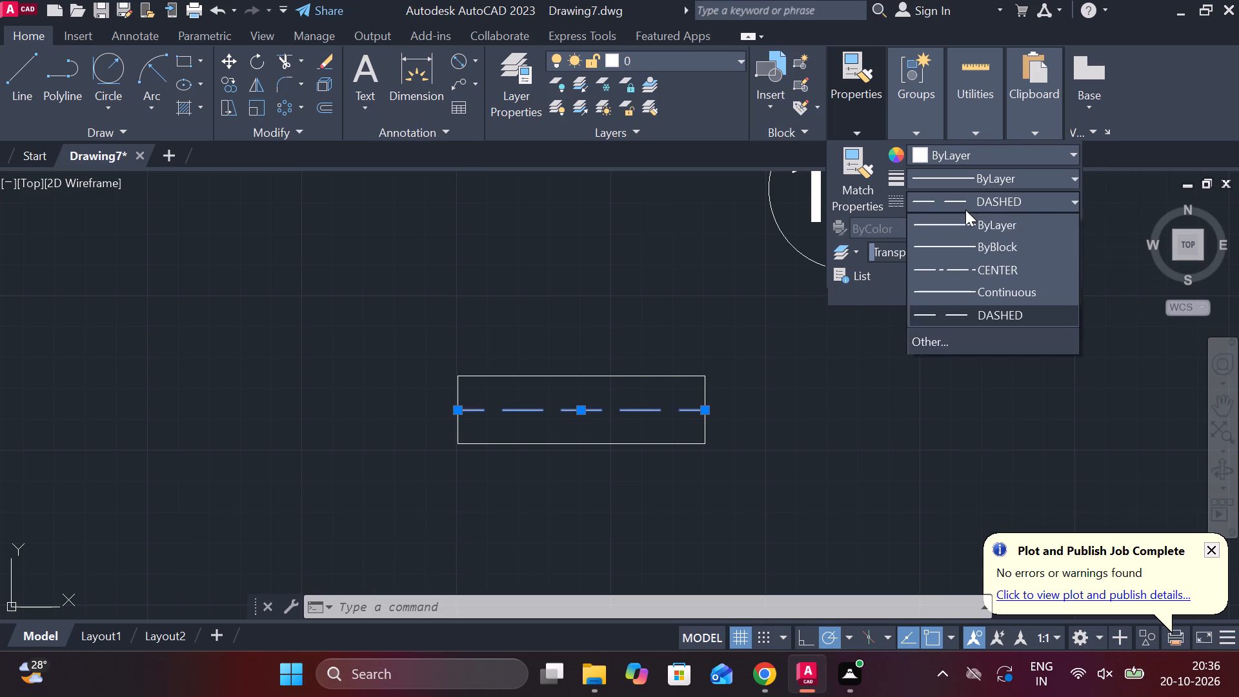
pyautogui.click(976, 267)
pyautogui.press('Escape')
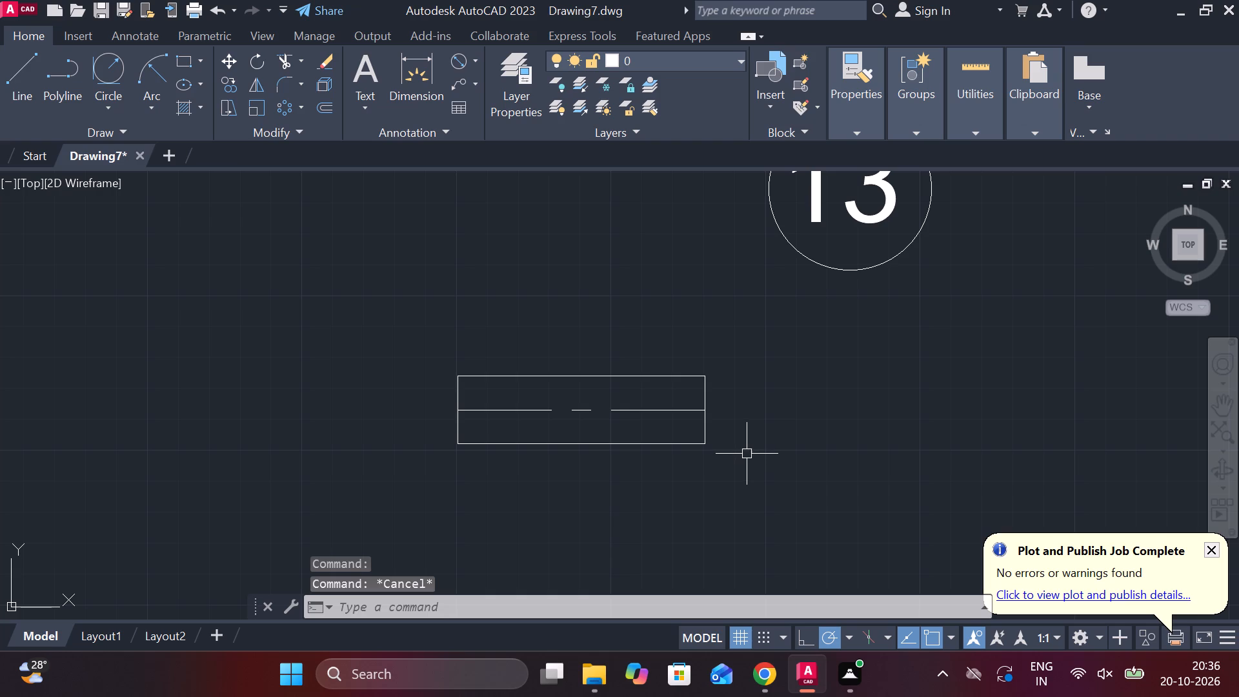
# From the midpoint of the rectangle's right side, draw a line 6 outward followed by a line 13 upward.
pyautogui.scroll(1, 716, 416)
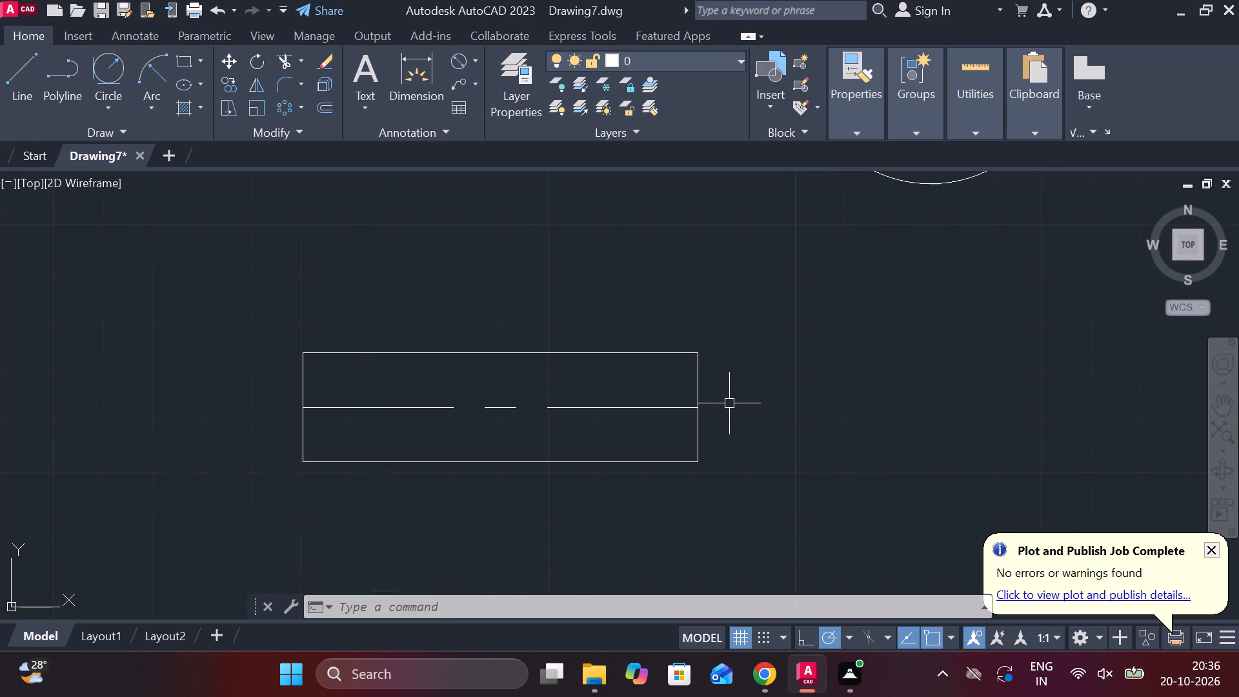
pyautogui.scroll(1, 729, 403)
pyautogui.press('l')
pyautogui.press('Return')
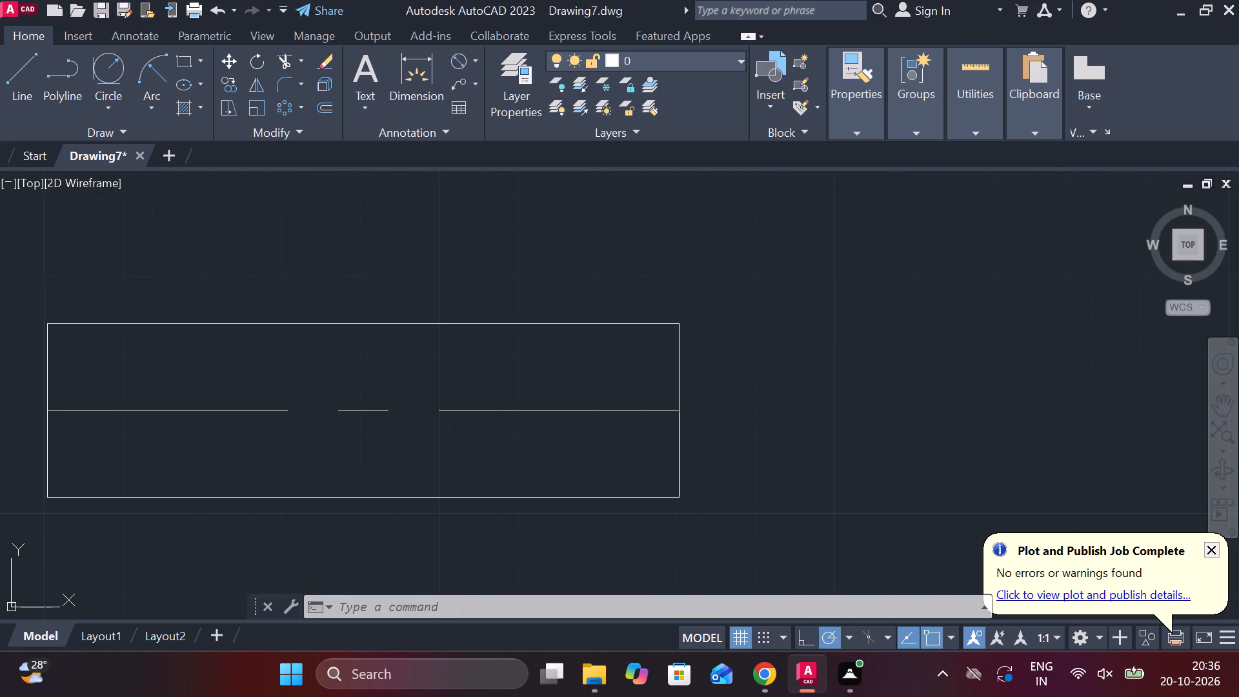
pyautogui.click(688, 410)
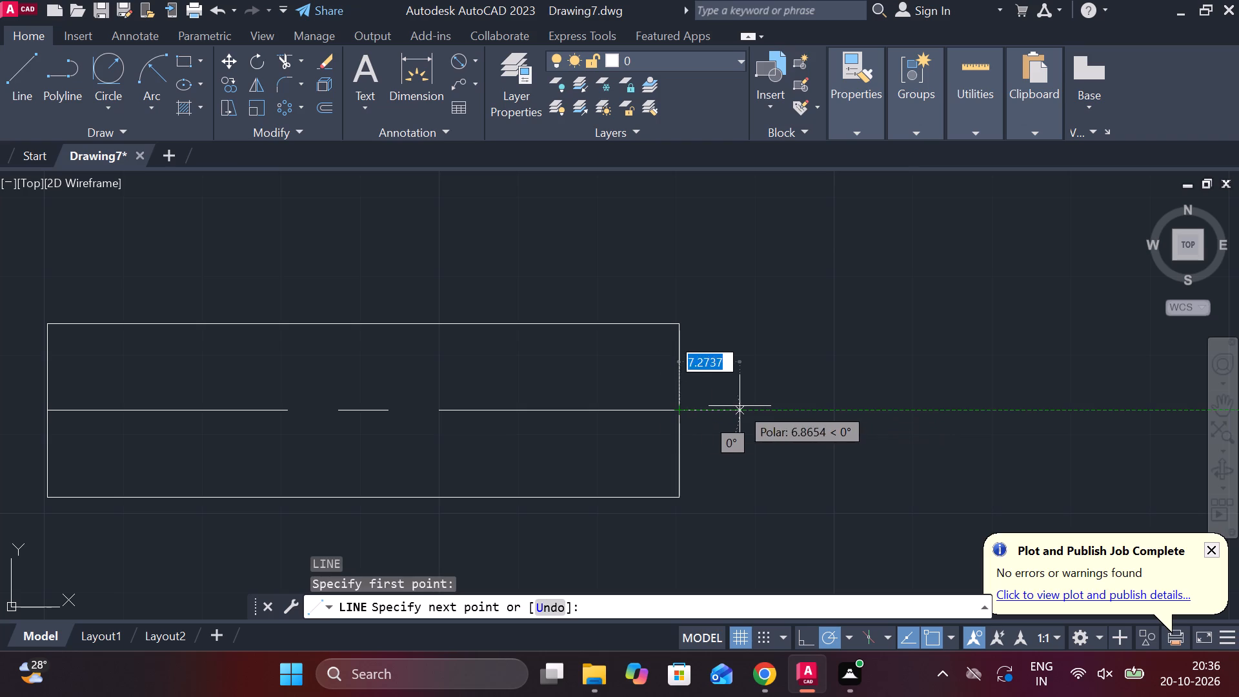
pyautogui.press('6')
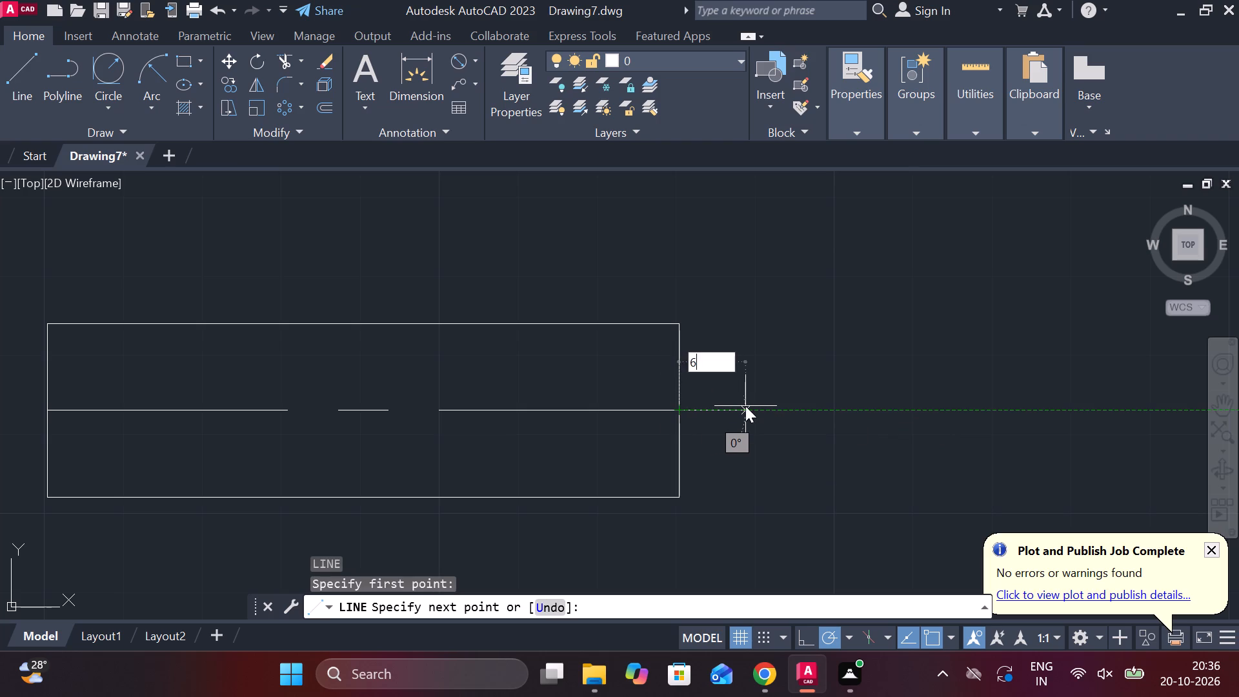
pyautogui.press('Return')
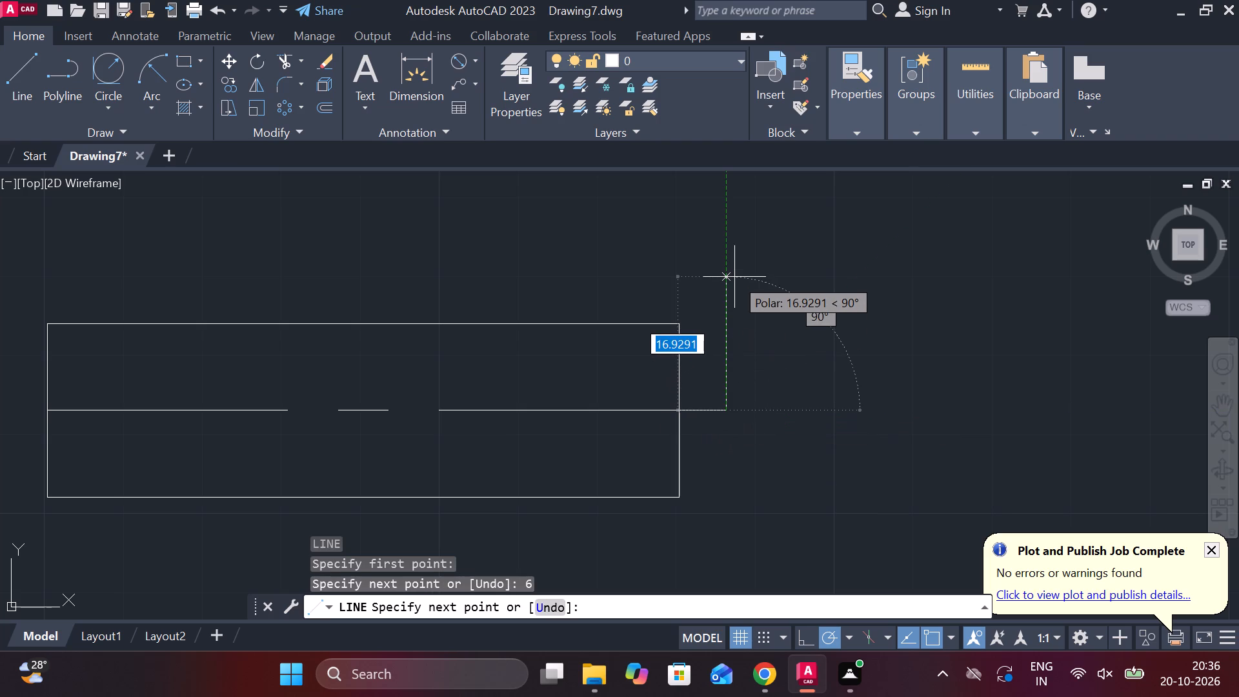
pyautogui.write('13')
pyautogui.press('space')
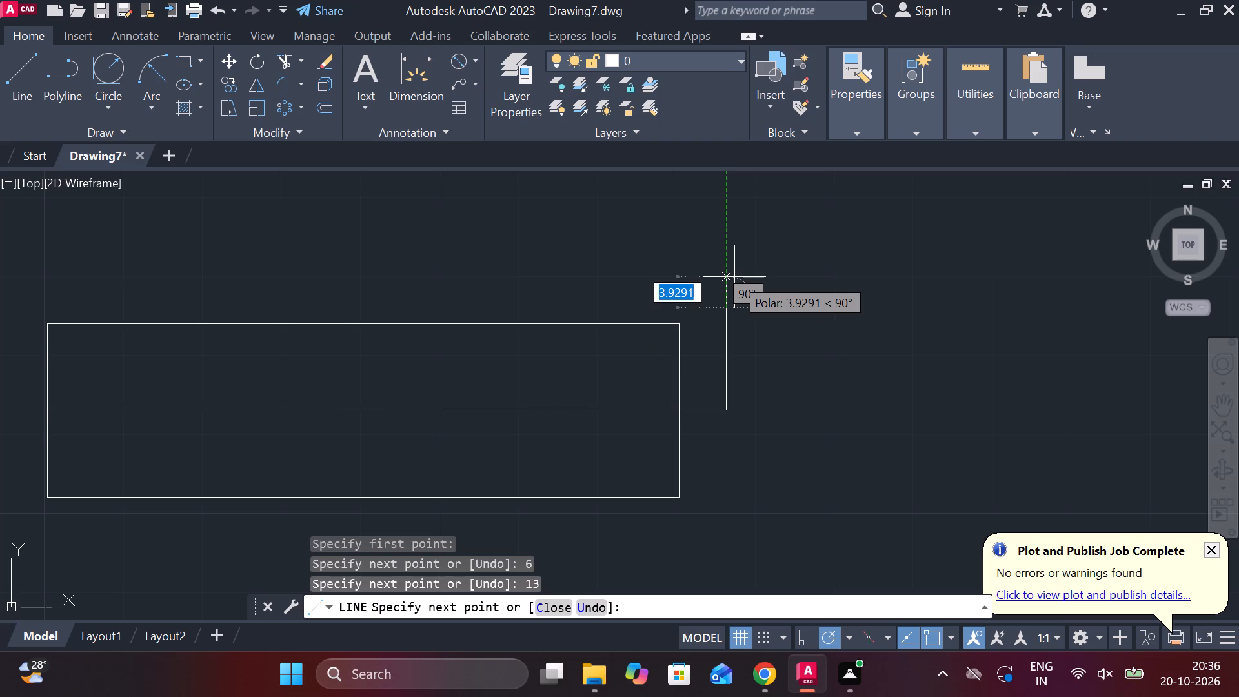
pyautogui.press('Escape')
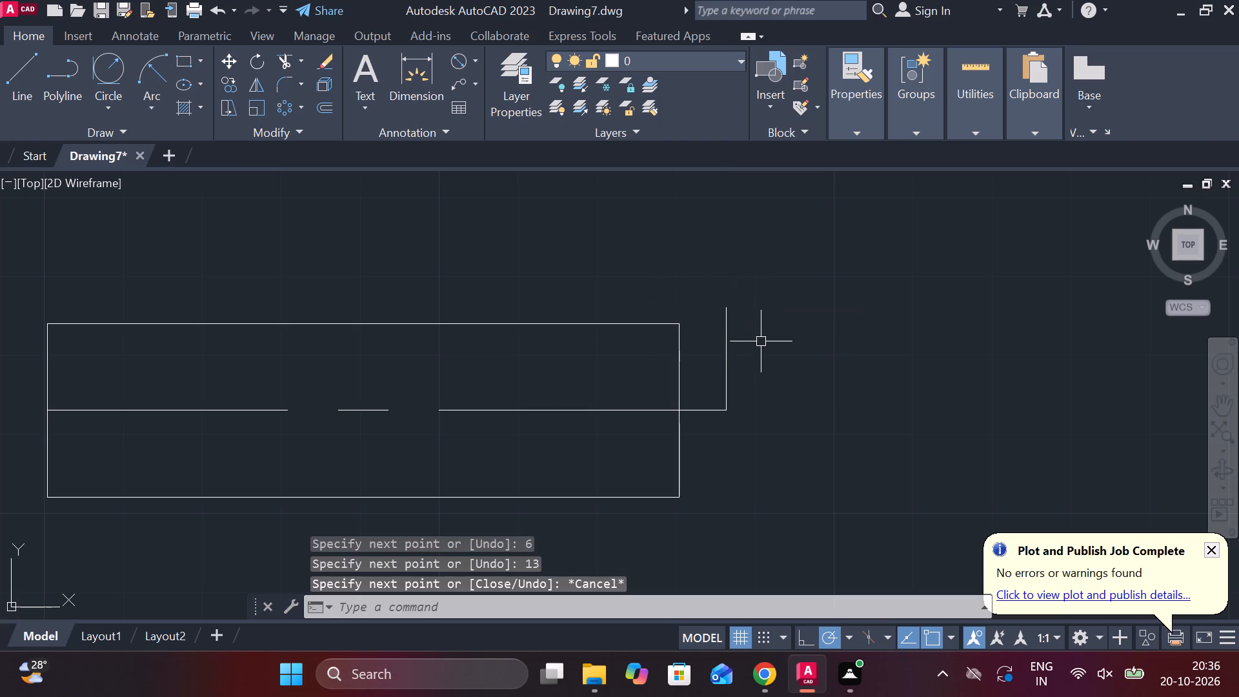
# Lengthen the vertical line beyond the rectangle's right side by 13 downward from its lower end.
pyautogui.click(726, 355)
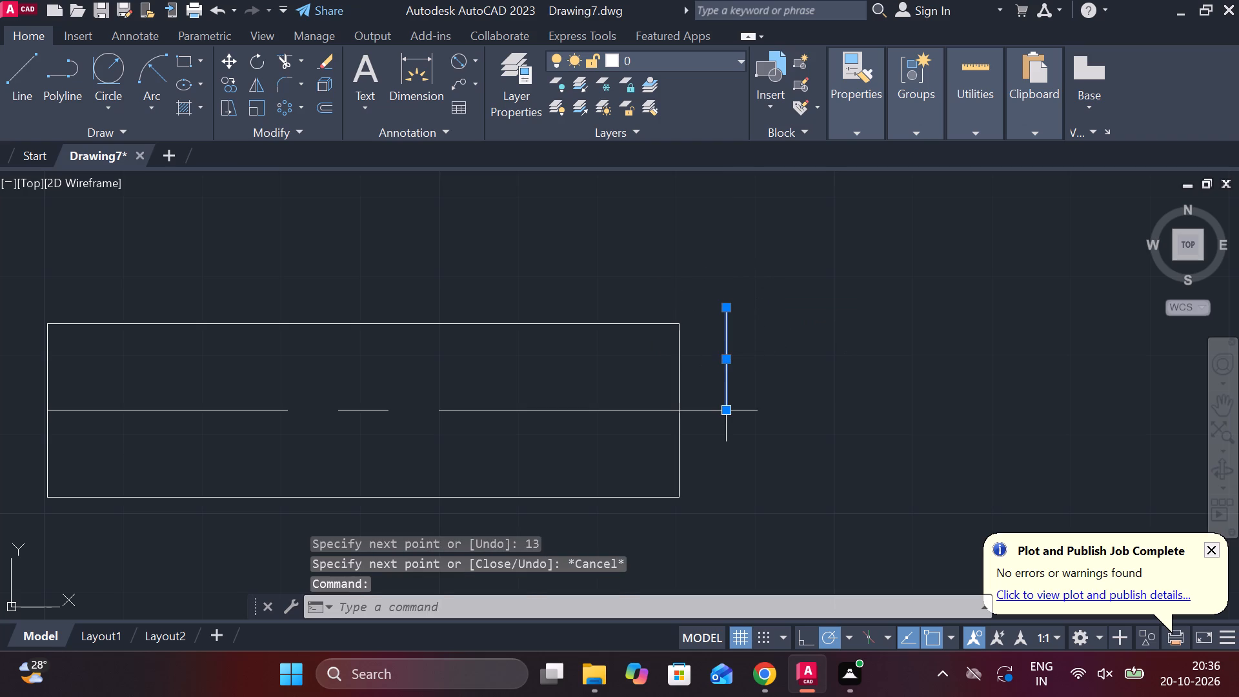
pyautogui.click(765, 457)
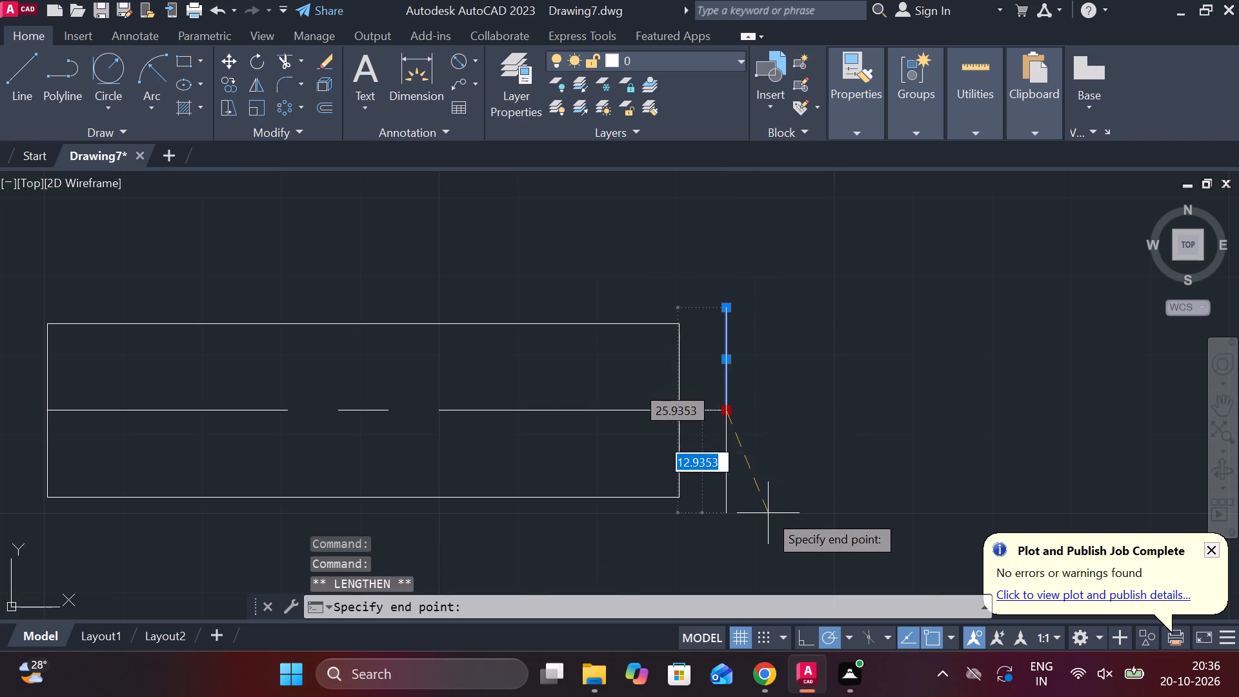
pyautogui.press('1')
pyautogui.press('3')
pyautogui.press('space')
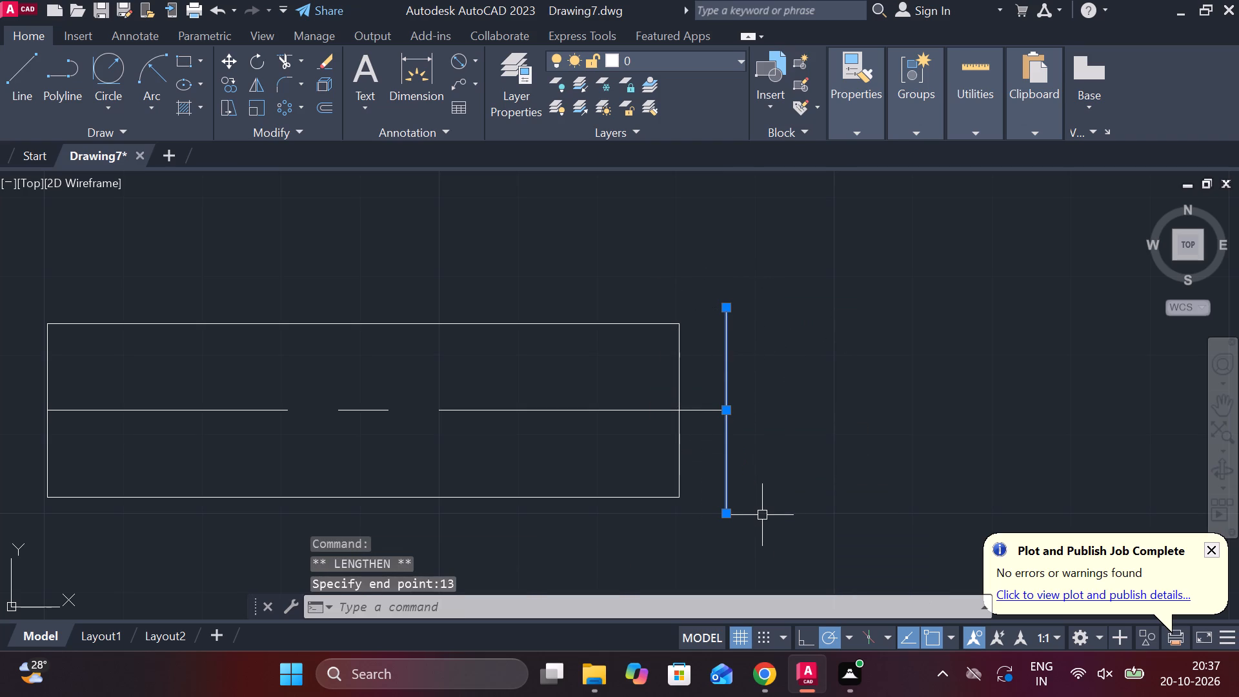
pyautogui.press('Escape')
# Close the pin head outline with lines from both ends of the vertical line back to the rectangle's right side and its corners.
pyautogui.press('l')
pyautogui.press('Return')
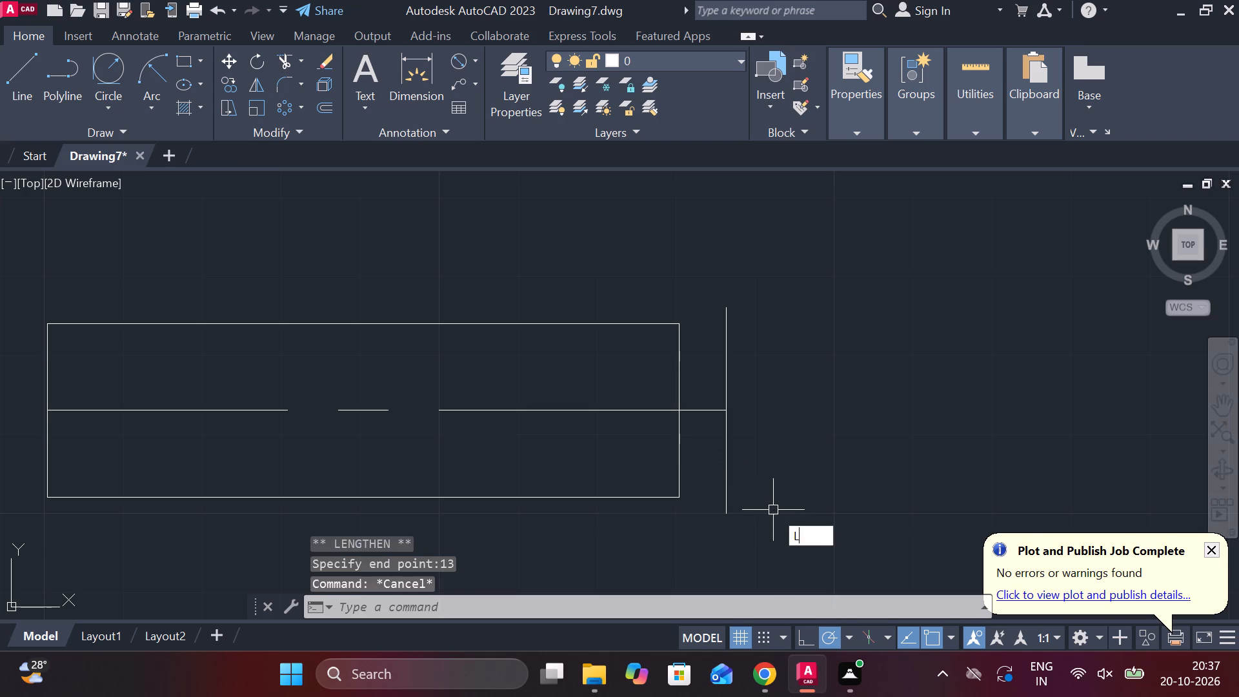
pyautogui.click(721, 515)
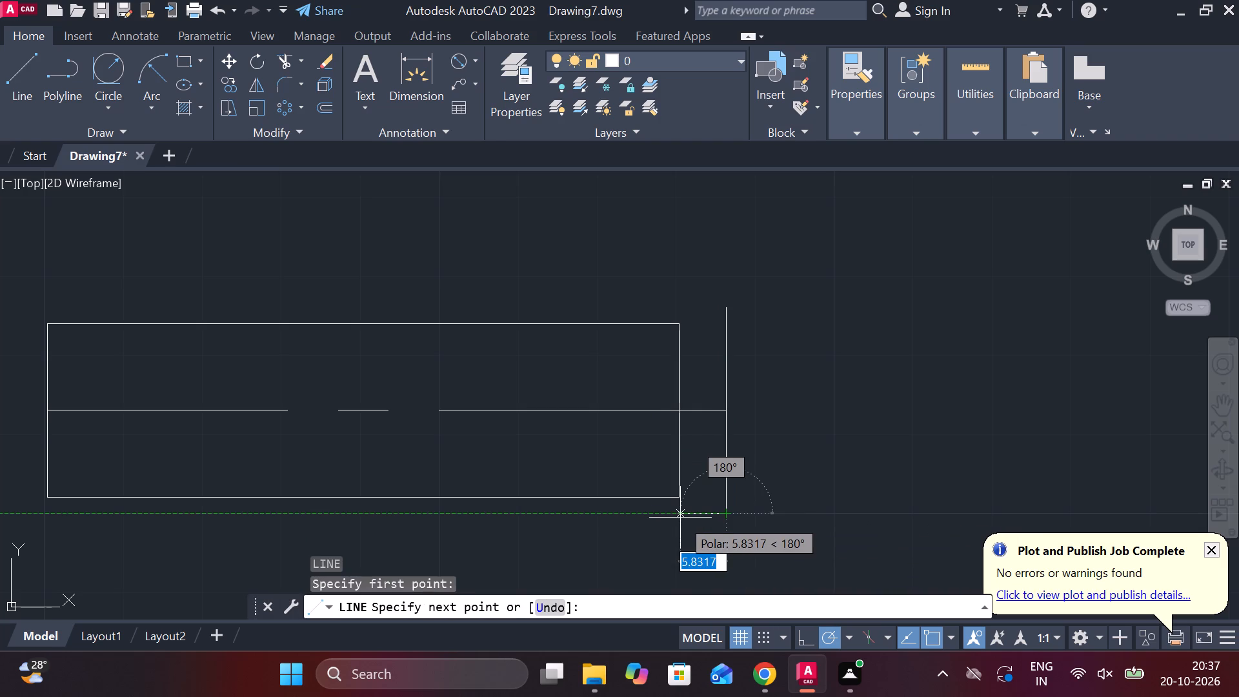
pyautogui.click(681, 509)
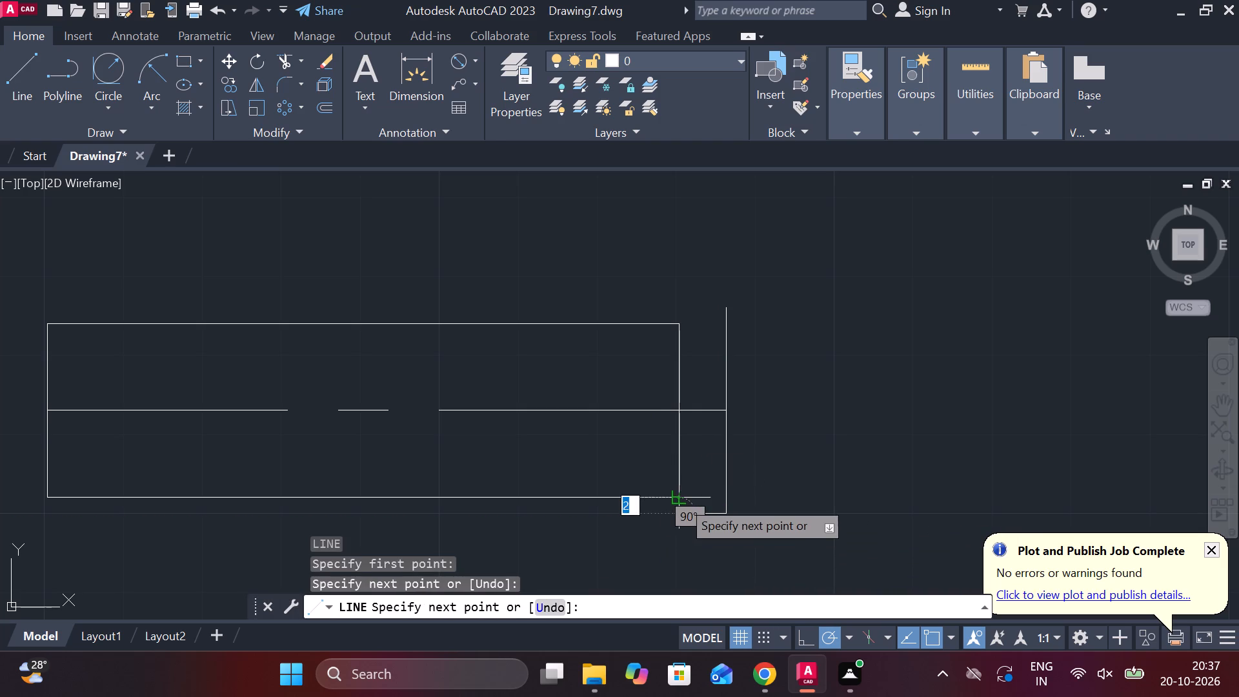
pyautogui.click(681, 500)
pyautogui.press('Escape')
pyautogui.press('space')
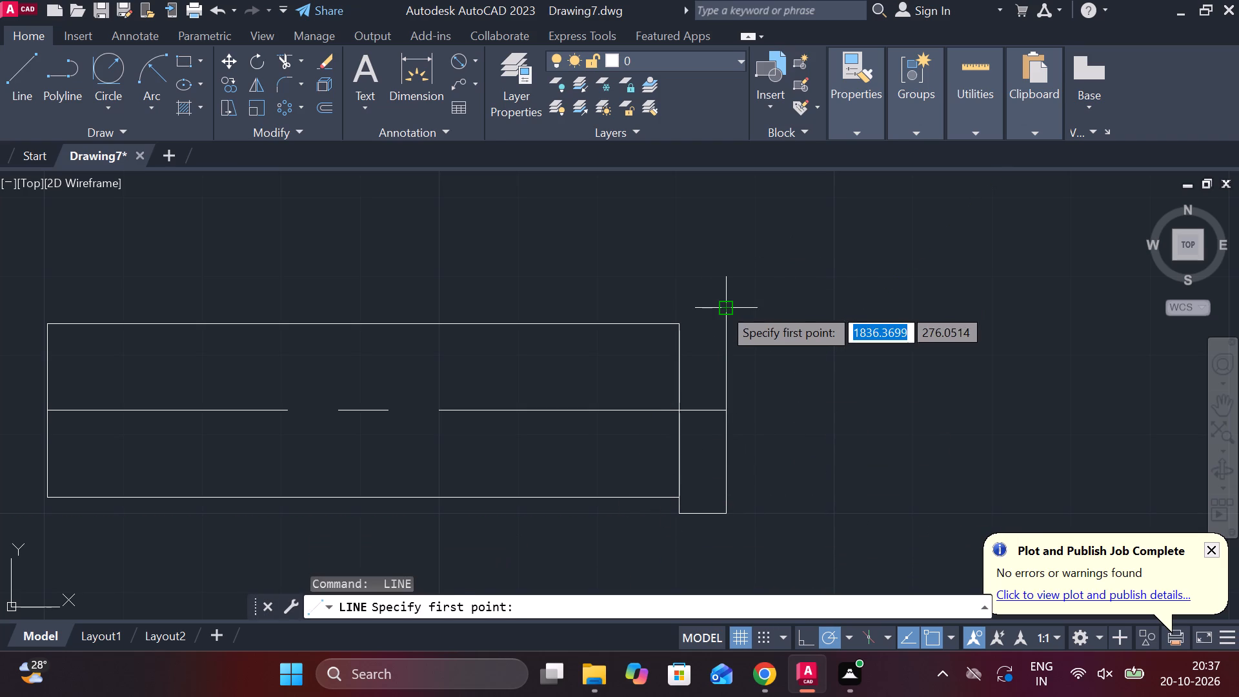
pyautogui.click(722, 307)
pyautogui.scroll(2, 696, 309)
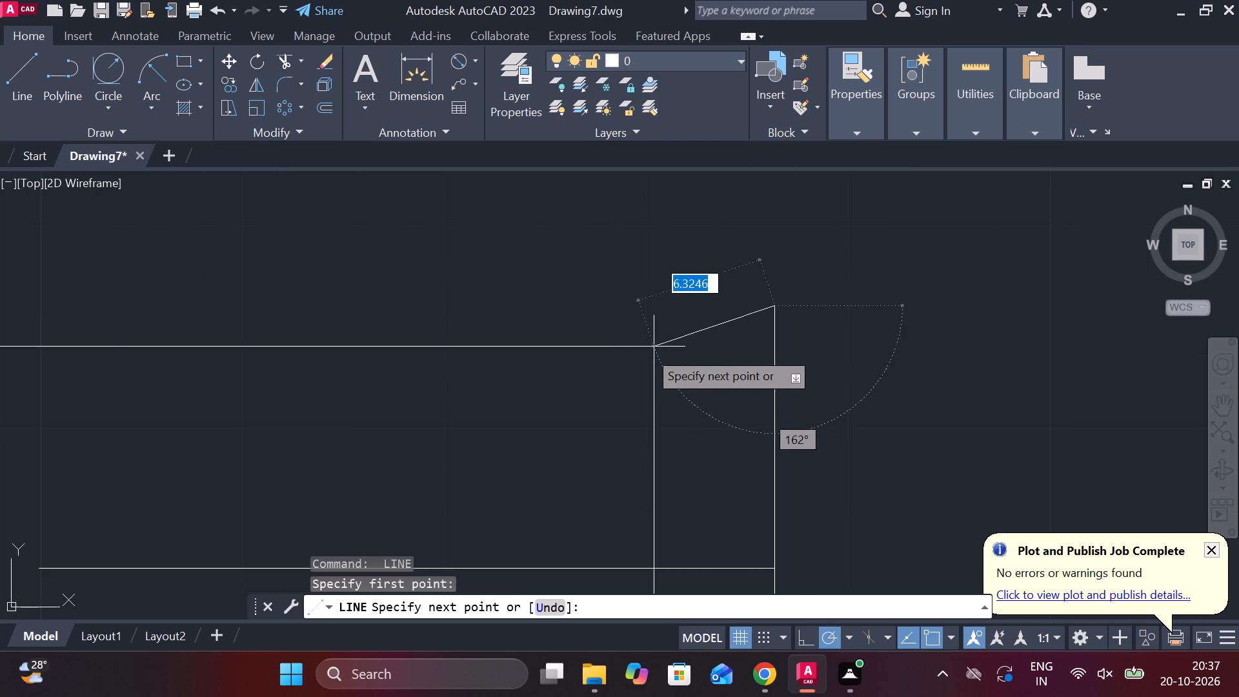
pyautogui.click(648, 318)
pyautogui.click(649, 352)
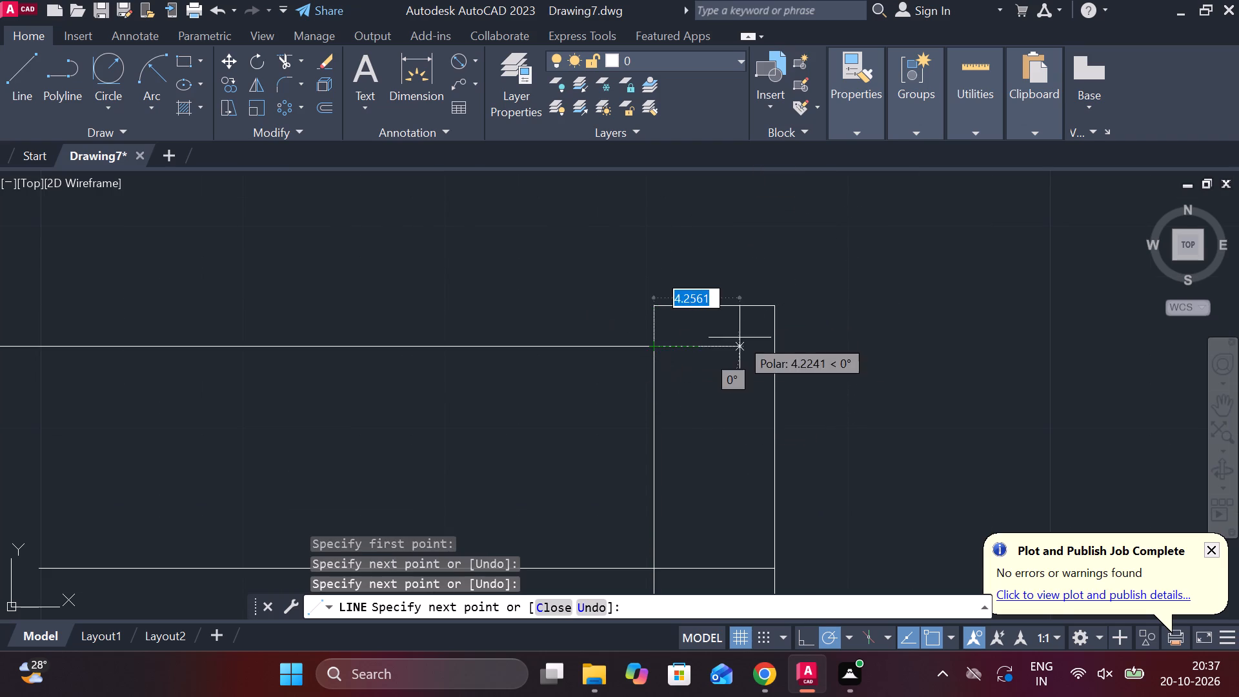
pyautogui.scroll(-3, 740, 340)
pyautogui.press('Escape')
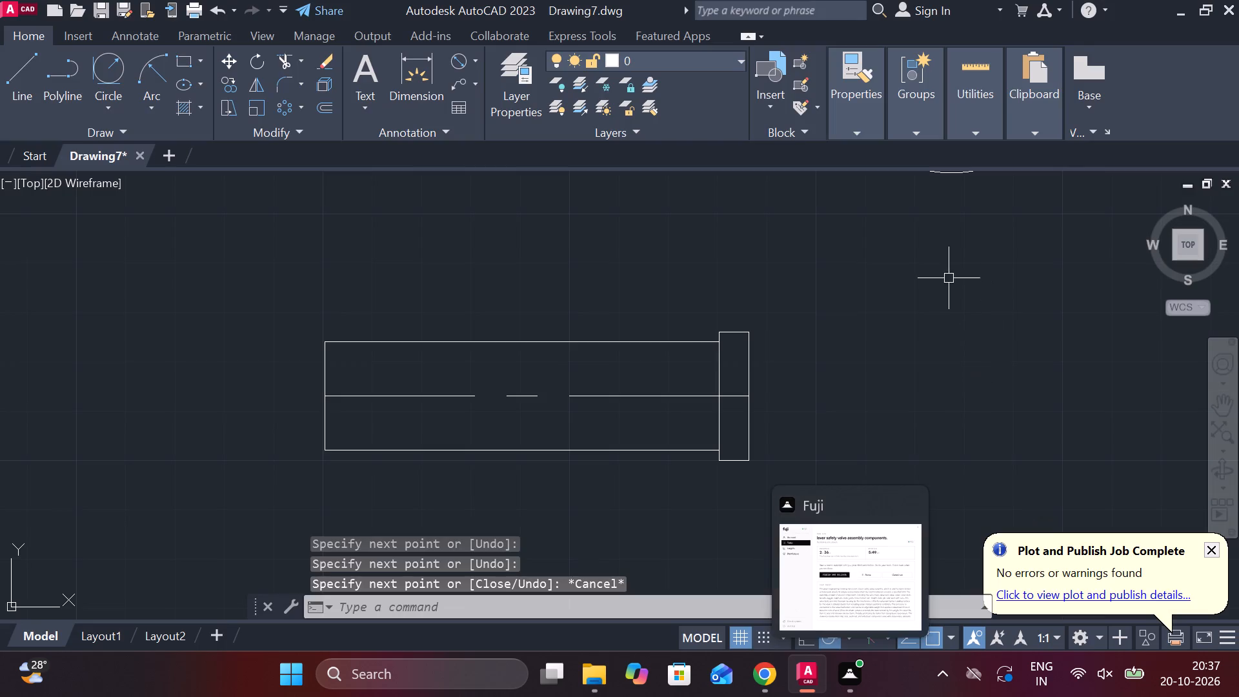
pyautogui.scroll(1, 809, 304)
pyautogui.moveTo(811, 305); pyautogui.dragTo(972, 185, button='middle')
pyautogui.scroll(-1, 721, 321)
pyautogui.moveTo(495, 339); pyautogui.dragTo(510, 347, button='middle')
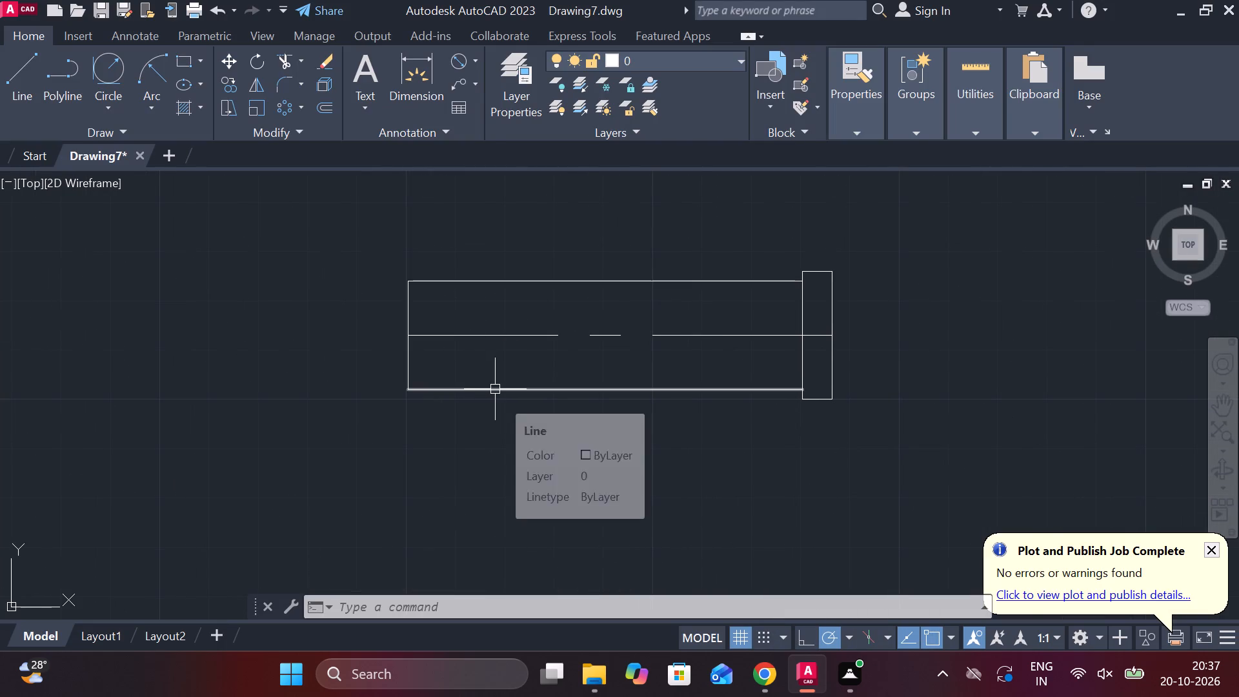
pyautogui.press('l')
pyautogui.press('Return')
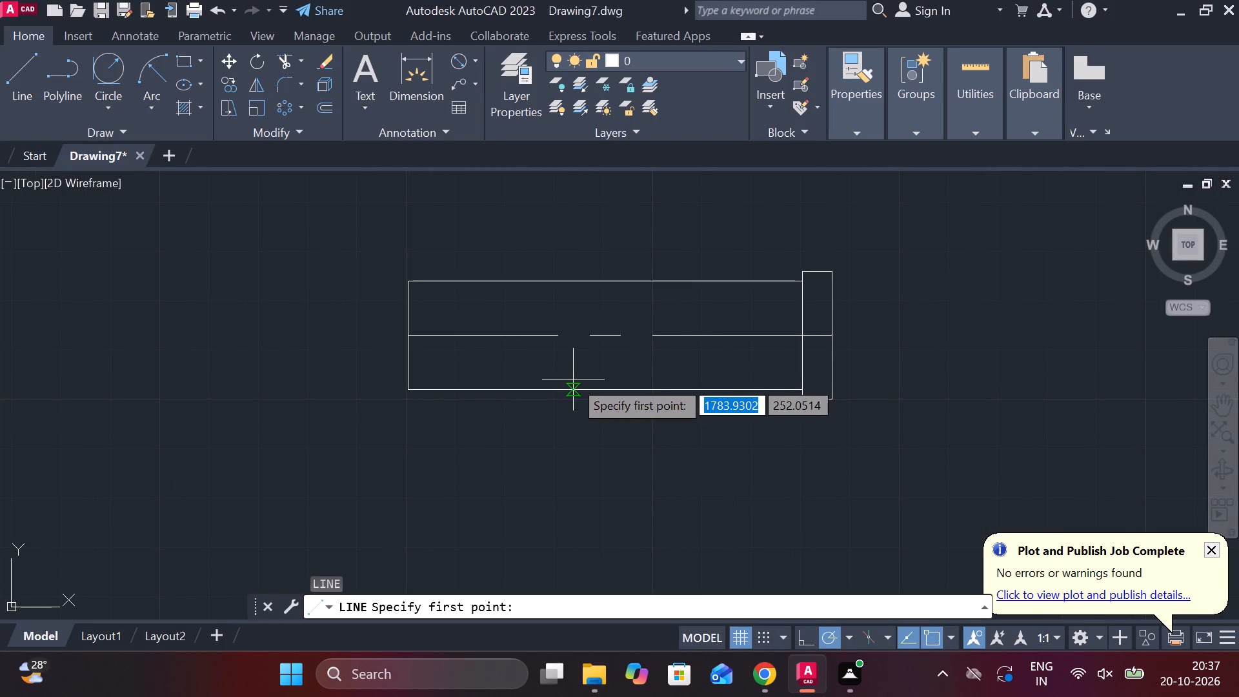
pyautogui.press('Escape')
# Offset the rectangle's left short side 8 inward.
pyautogui.click(409, 321)
pyautogui.press('0')
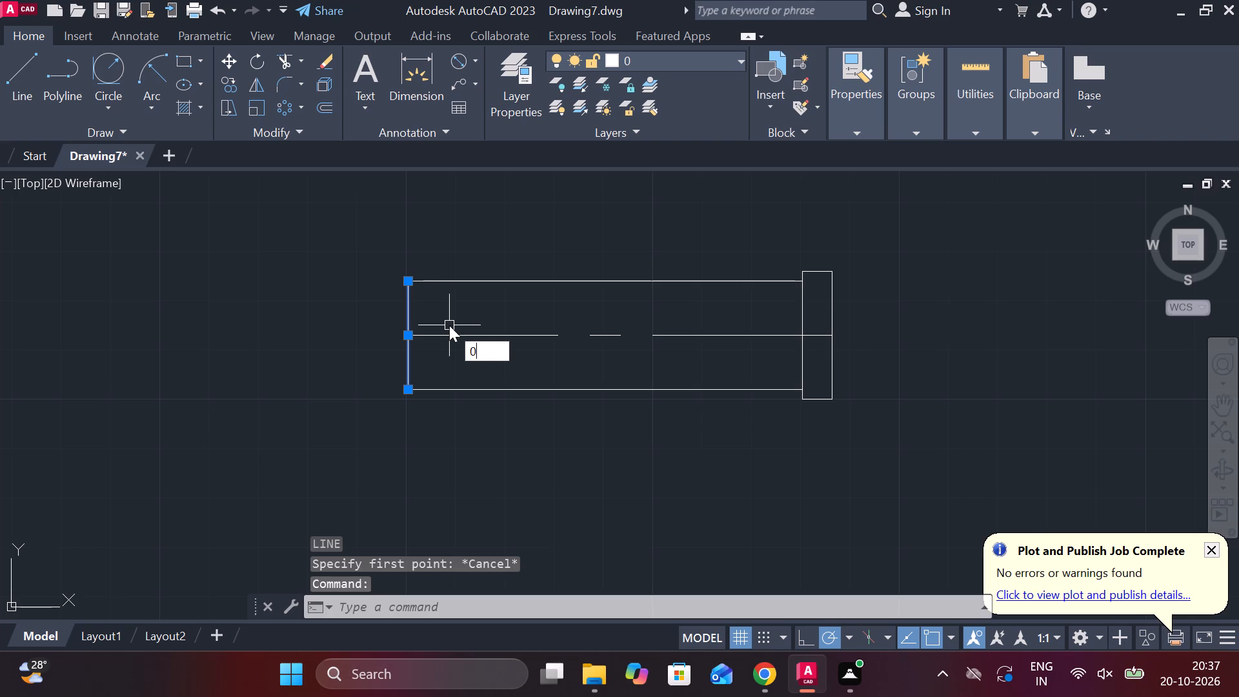
pyautogui.press('BackSpace')
pyautogui.press('o')
pyautogui.press('Return')
pyautogui.press('Return')
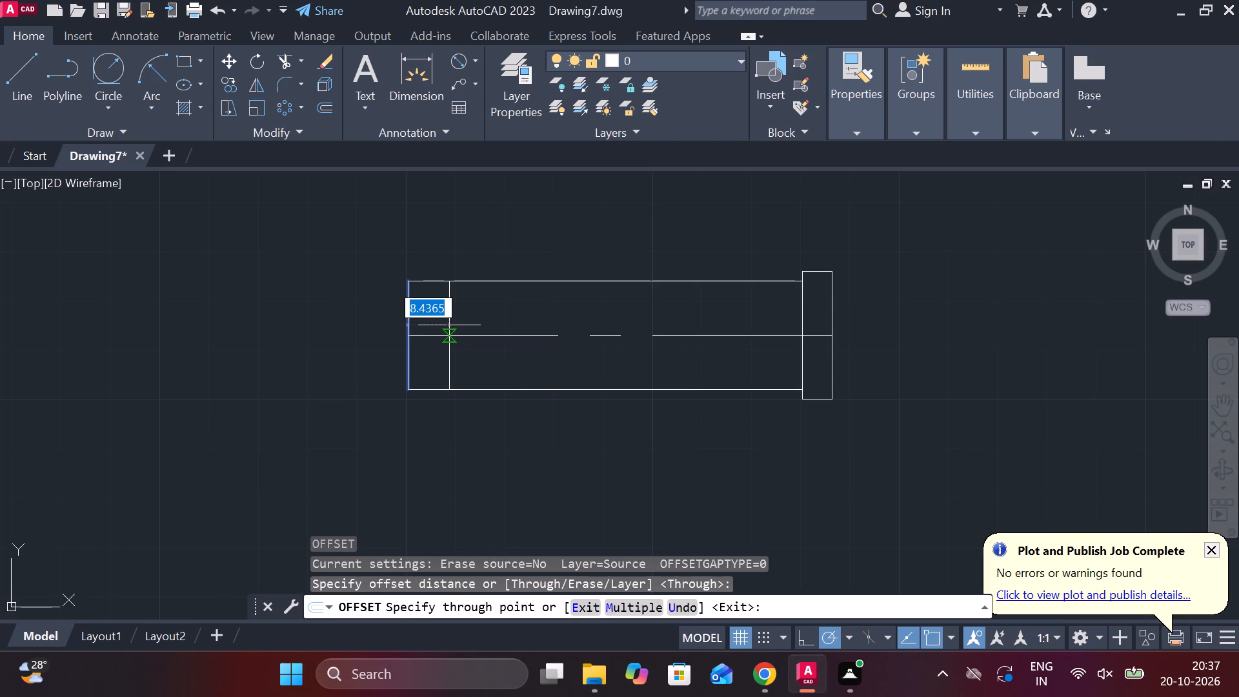
pyautogui.write('8')
pyautogui.press('space')
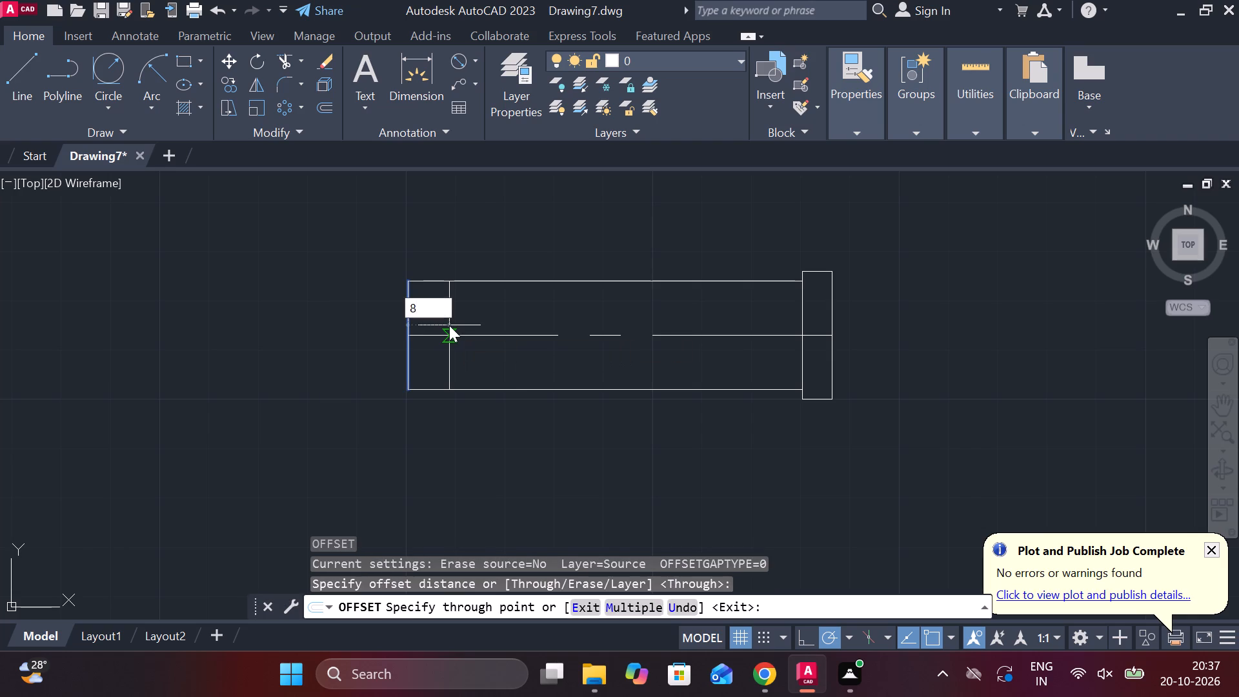
pyautogui.press('Escape')
# Draw a circle of diameter 6 centred where the offset line crosses the pin's centre line.
pyautogui.write('C')
pyautogui.press('space')
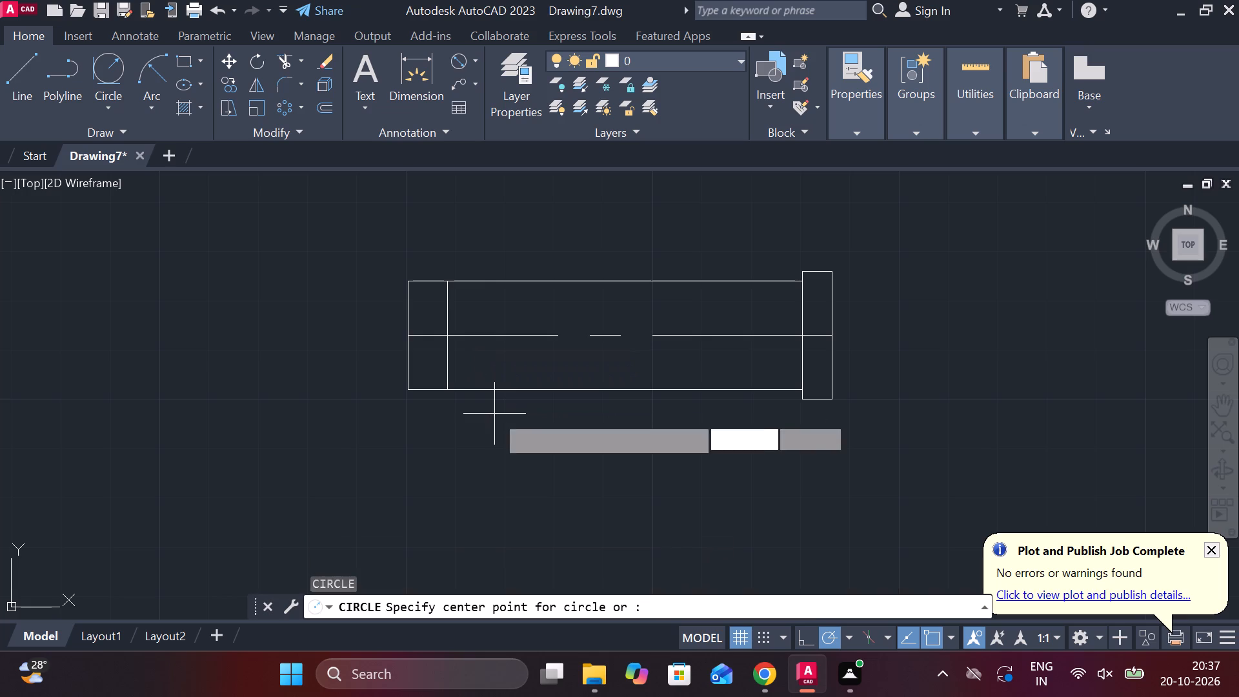
pyautogui.click(453, 335)
pyautogui.write('D')
pyautogui.press('space')
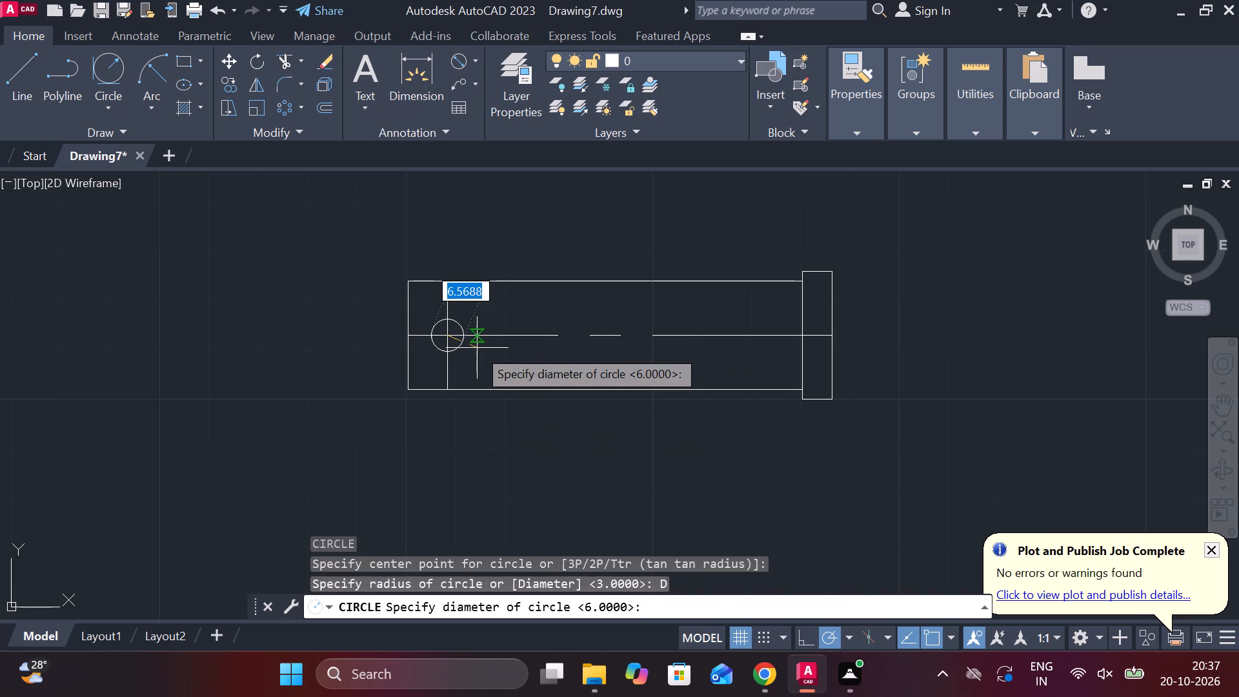
pyautogui.press('6')
pyautogui.press('Return')
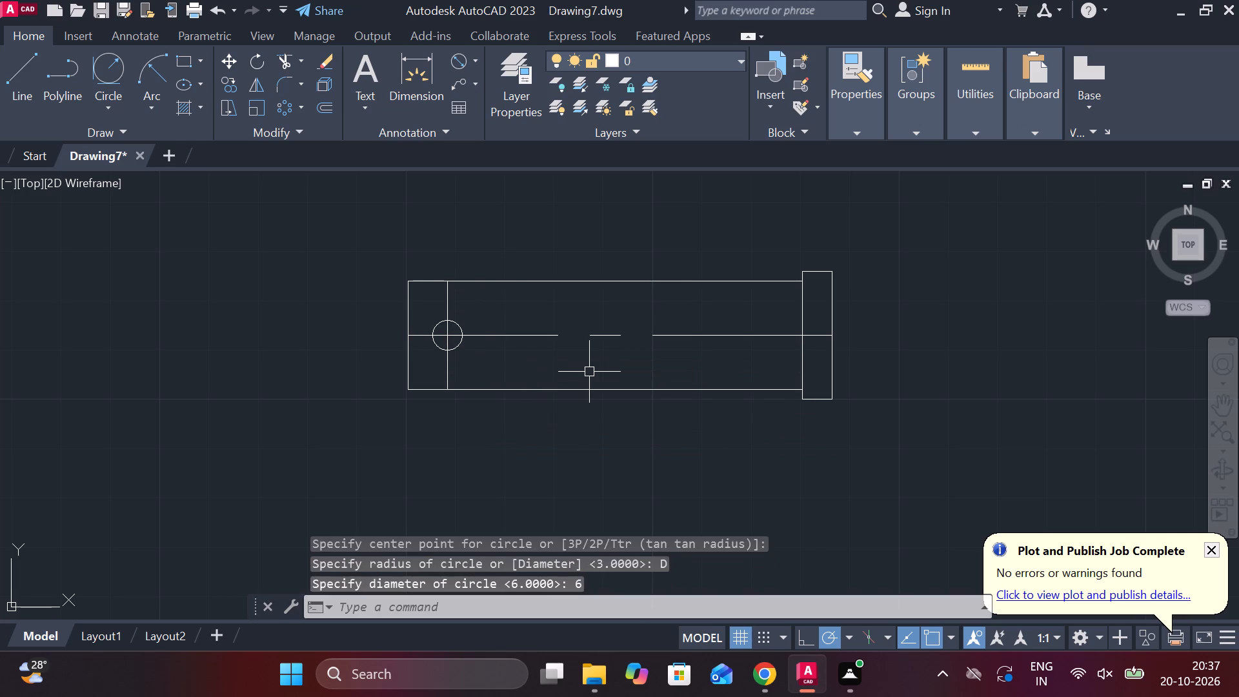
pyautogui.press('Escape')
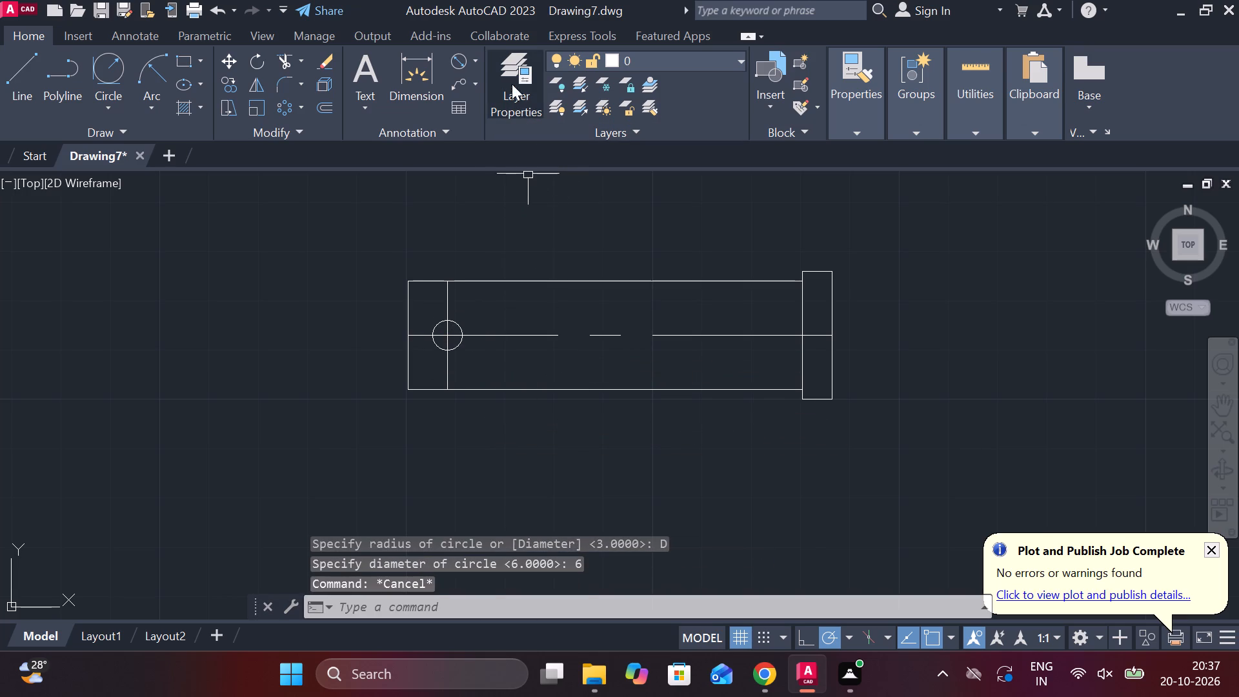
# Add a diameter dimension to the small circle, placed above the pin's left end.
pyautogui.click(472, 57)
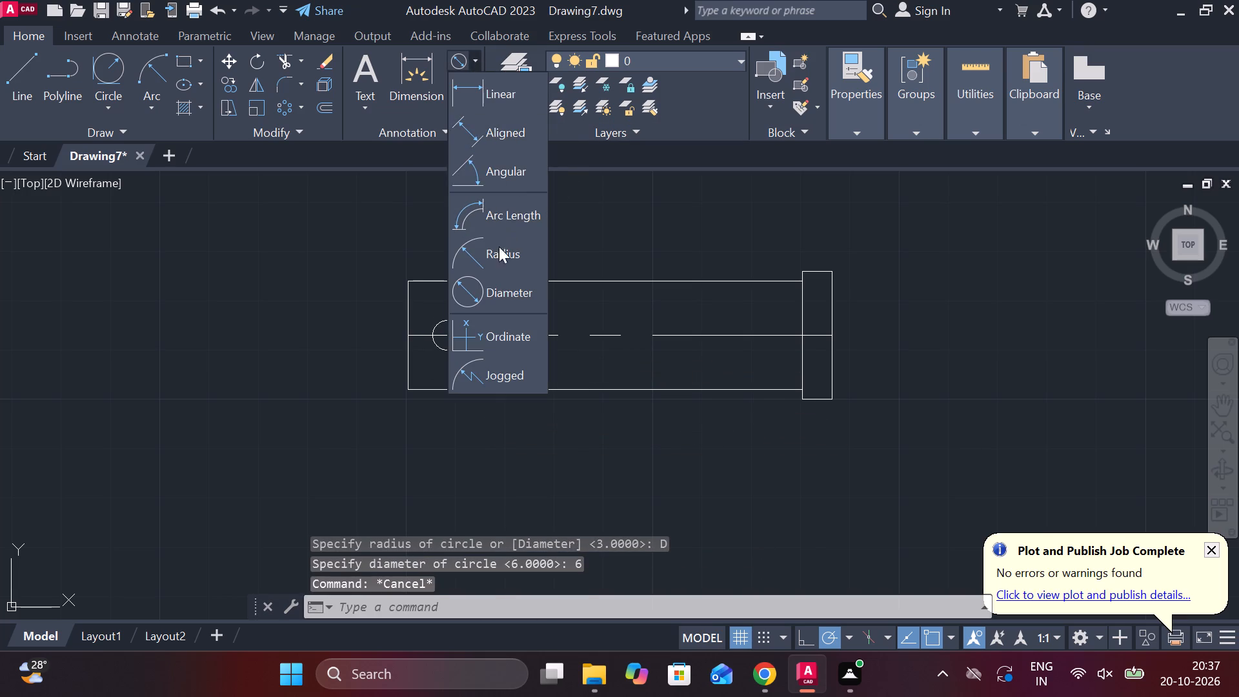
pyautogui.click(500, 290)
pyautogui.click(456, 320)
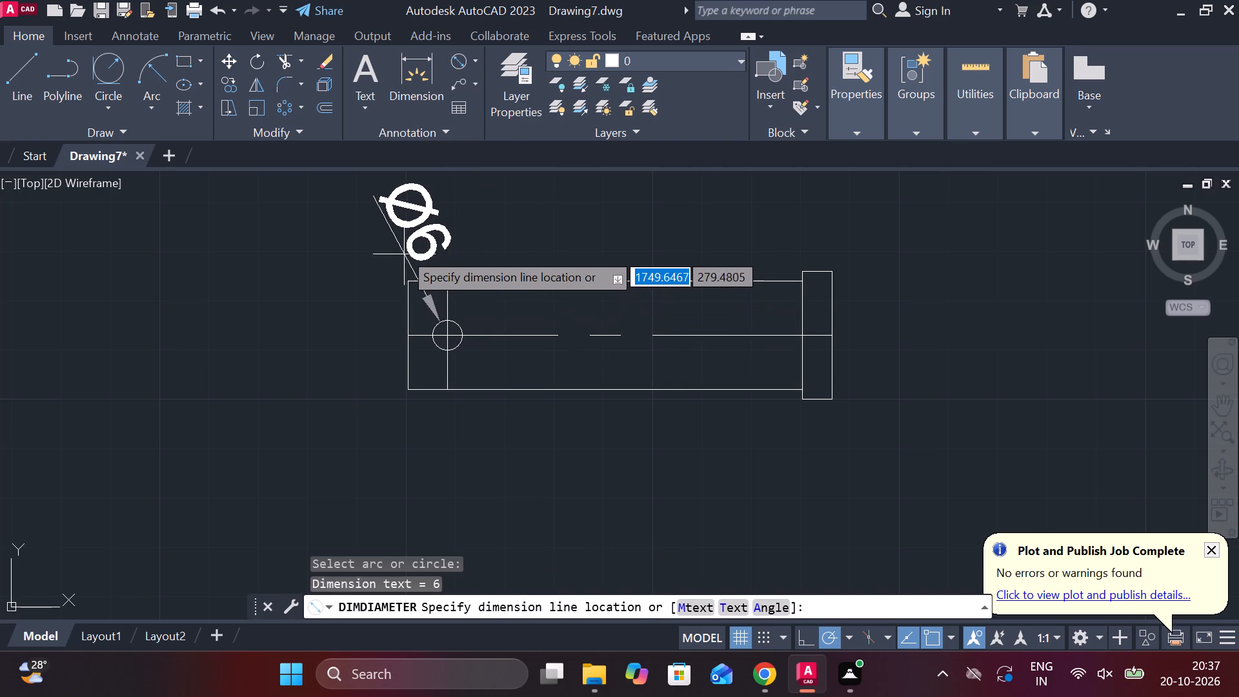
pyautogui.moveTo(403, 221); pyautogui.dragTo(400, 276, button='middle')
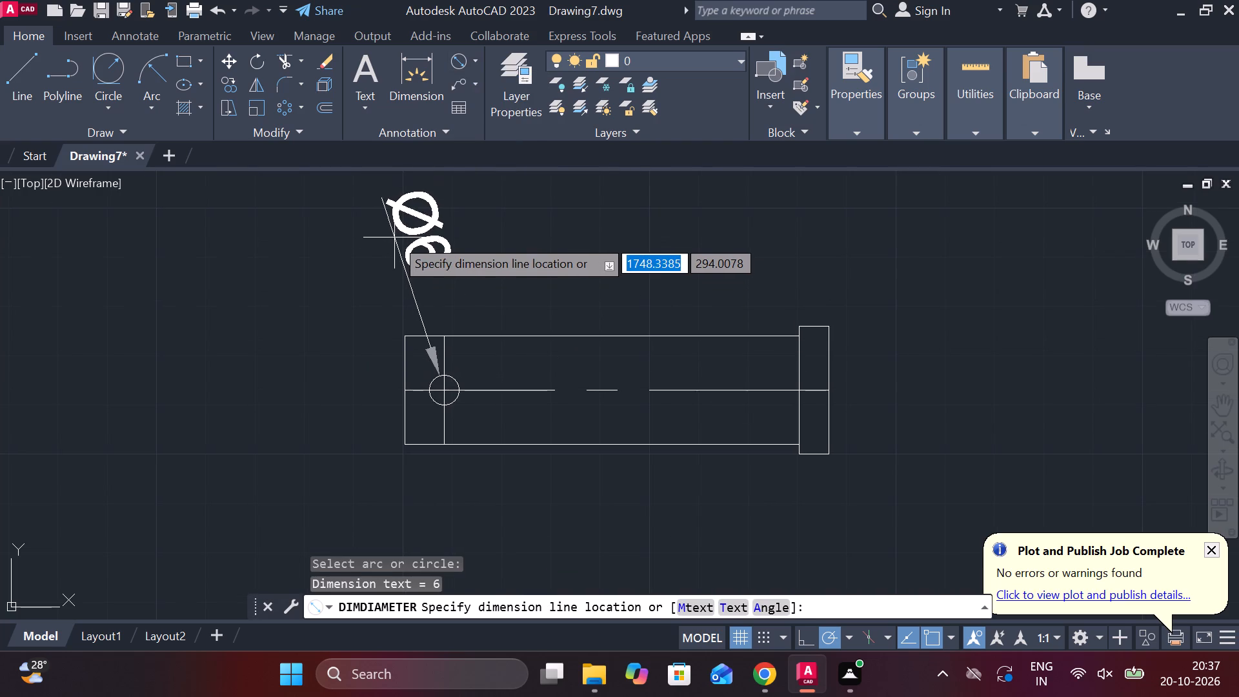
pyautogui.click(386, 239)
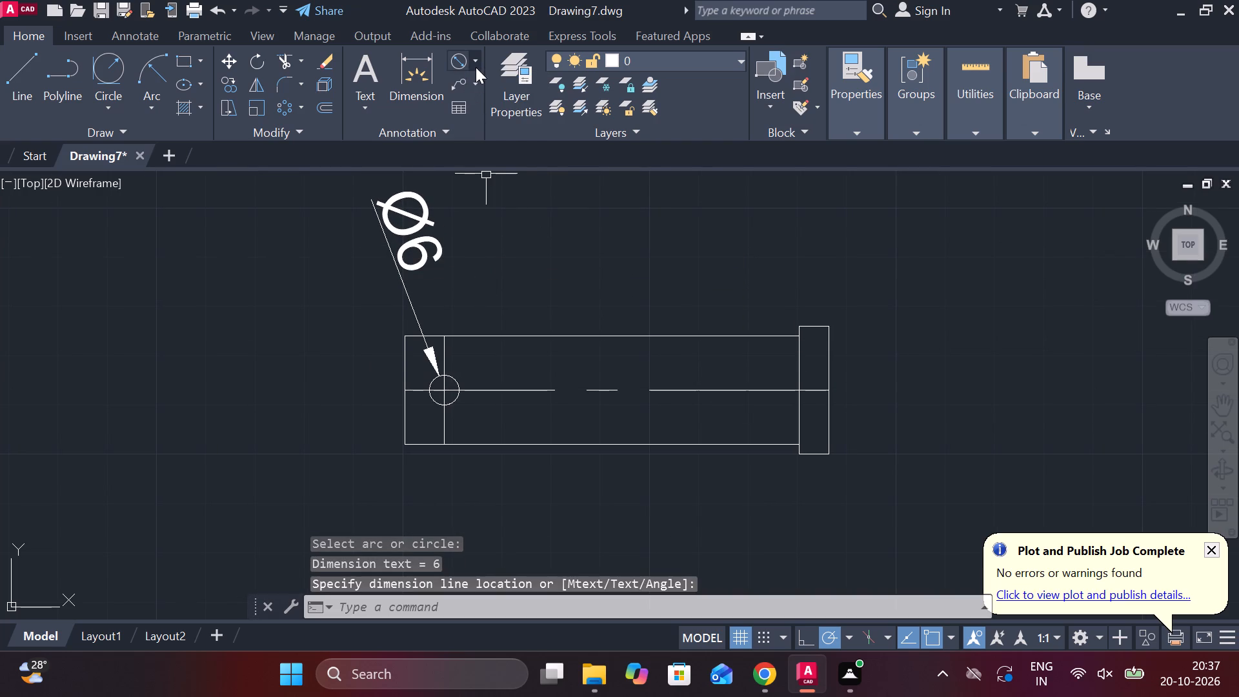
# Add a horizontal dimension from the pin's left end to the small circle's centre, placed below the body.
pyautogui.click(476, 64)
pyautogui.click(512, 97)
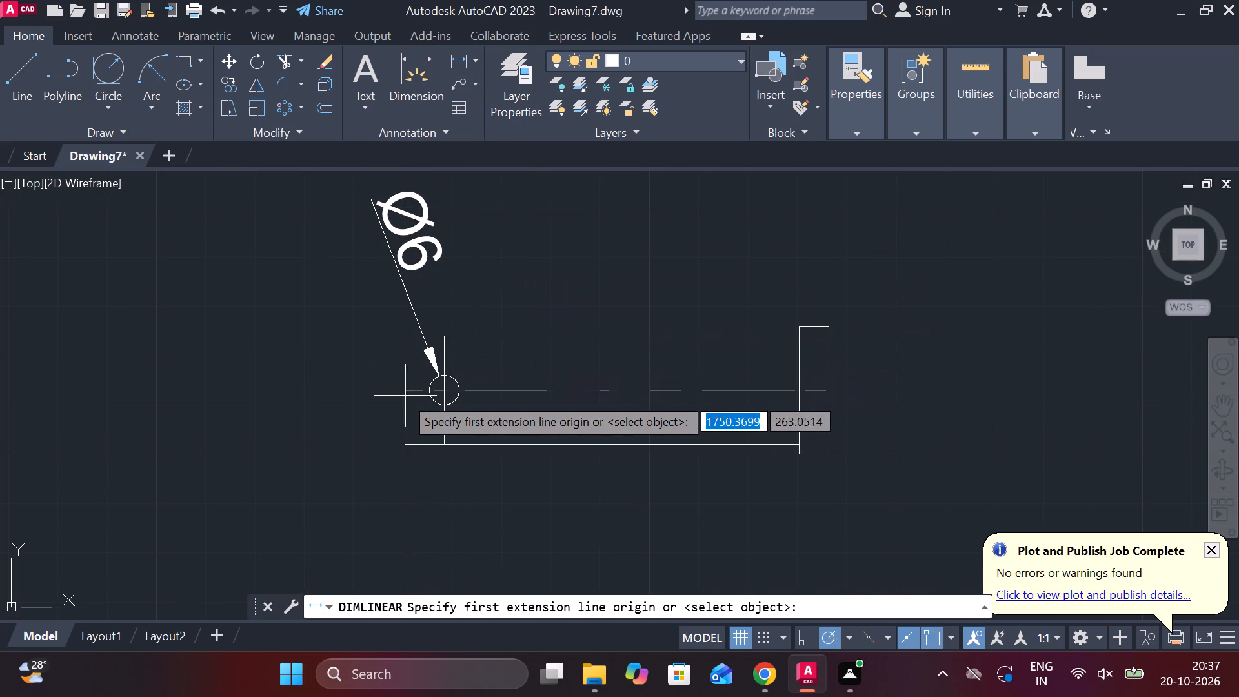
pyautogui.click(404, 396)
pyautogui.click(448, 396)
pyautogui.moveTo(441, 482); pyautogui.dragTo(441, 452, button='middle')
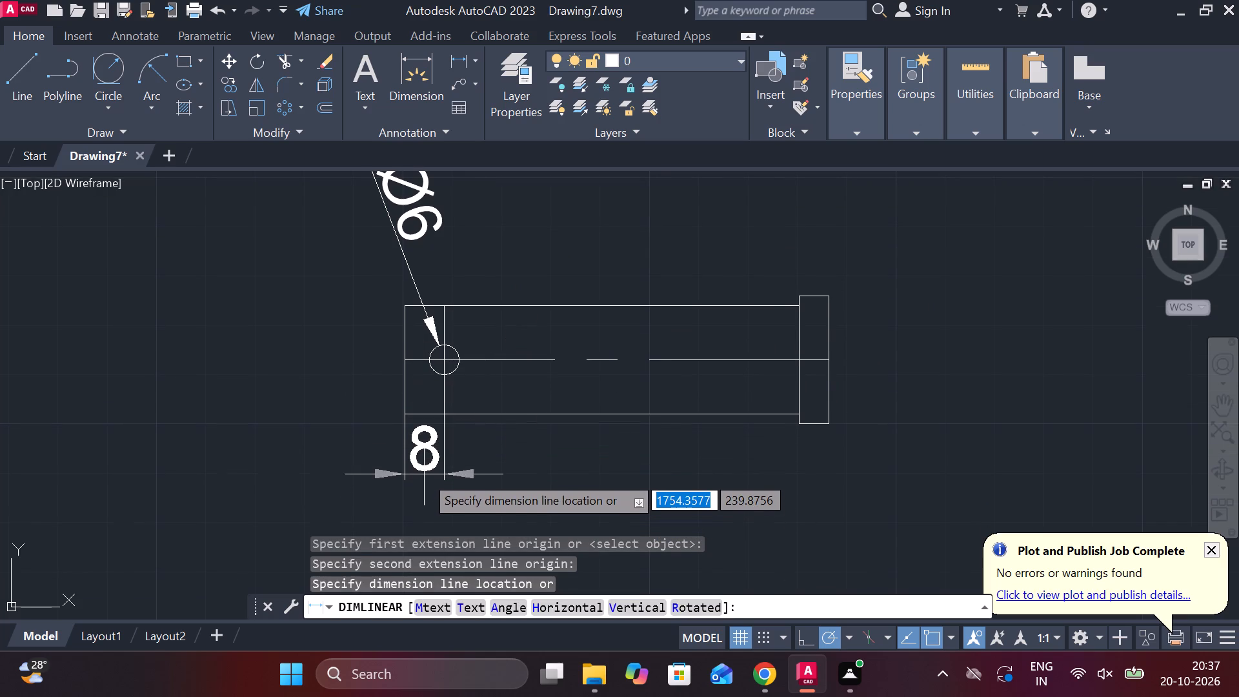
pyautogui.click(424, 474)
# Dimension the body's length from its left end to the head, placed below the hole-position dimension.
pyautogui.moveTo(458, 467); pyautogui.dragTo(456, 366, button='middle')
pyautogui.press('space')
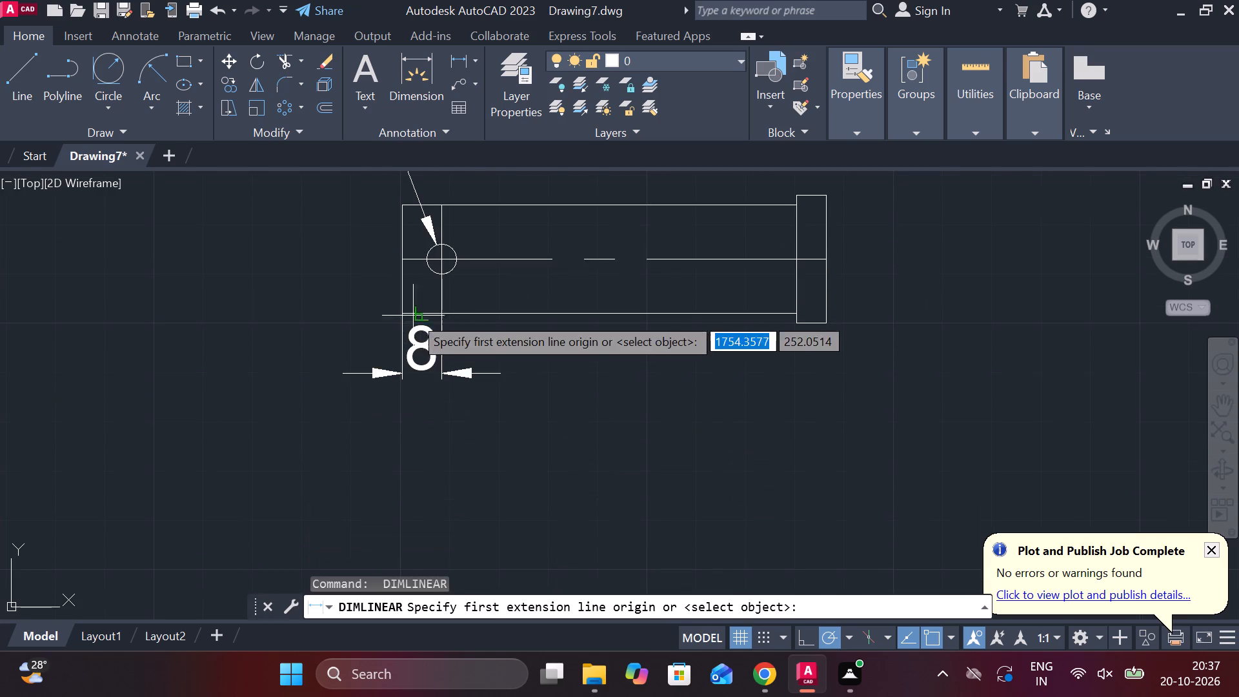
pyautogui.click(408, 311)
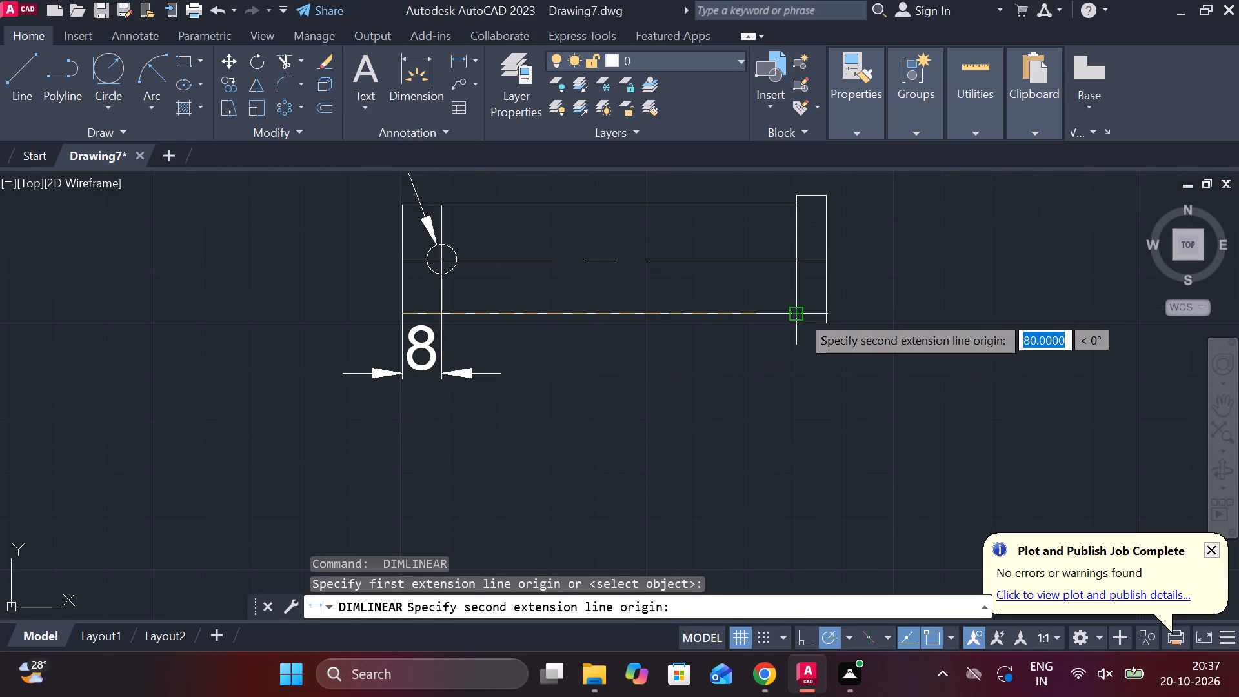
pyautogui.click(800, 314)
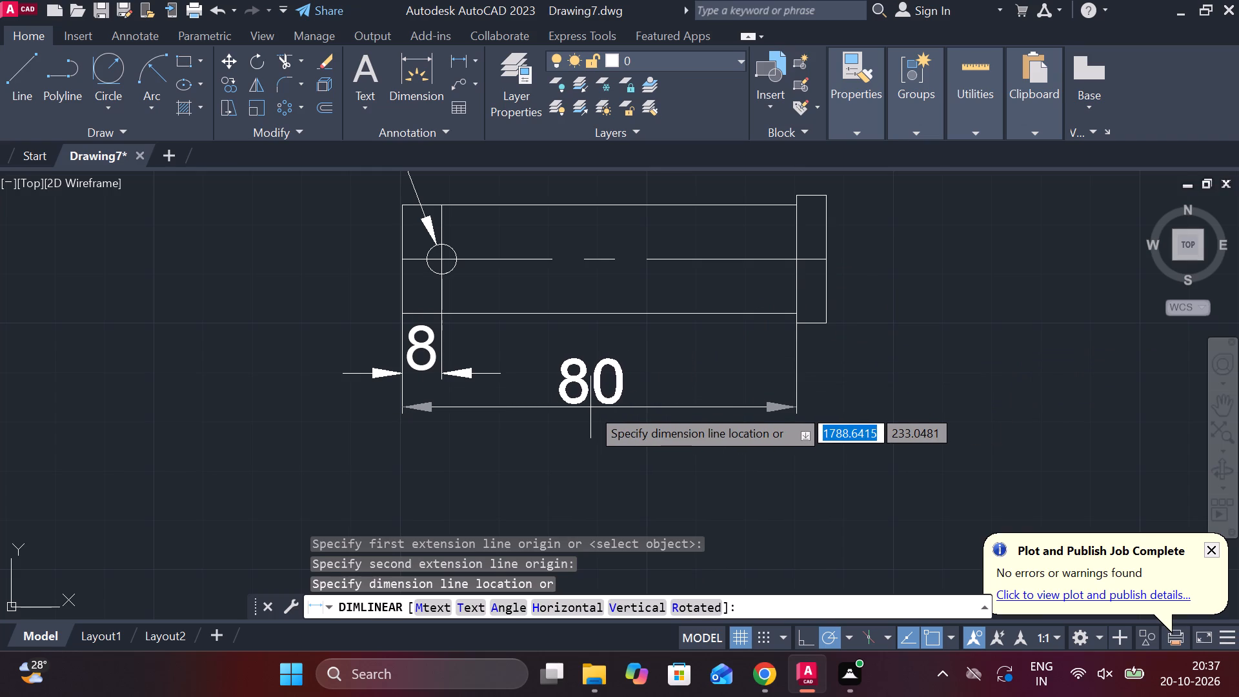
pyautogui.click(598, 406)
# Add a vertical dimension across the pin body's height, with its text placed above the body.
pyautogui.moveTo(647, 385); pyautogui.dragTo(606, 476, button='middle')
pyautogui.press('space')
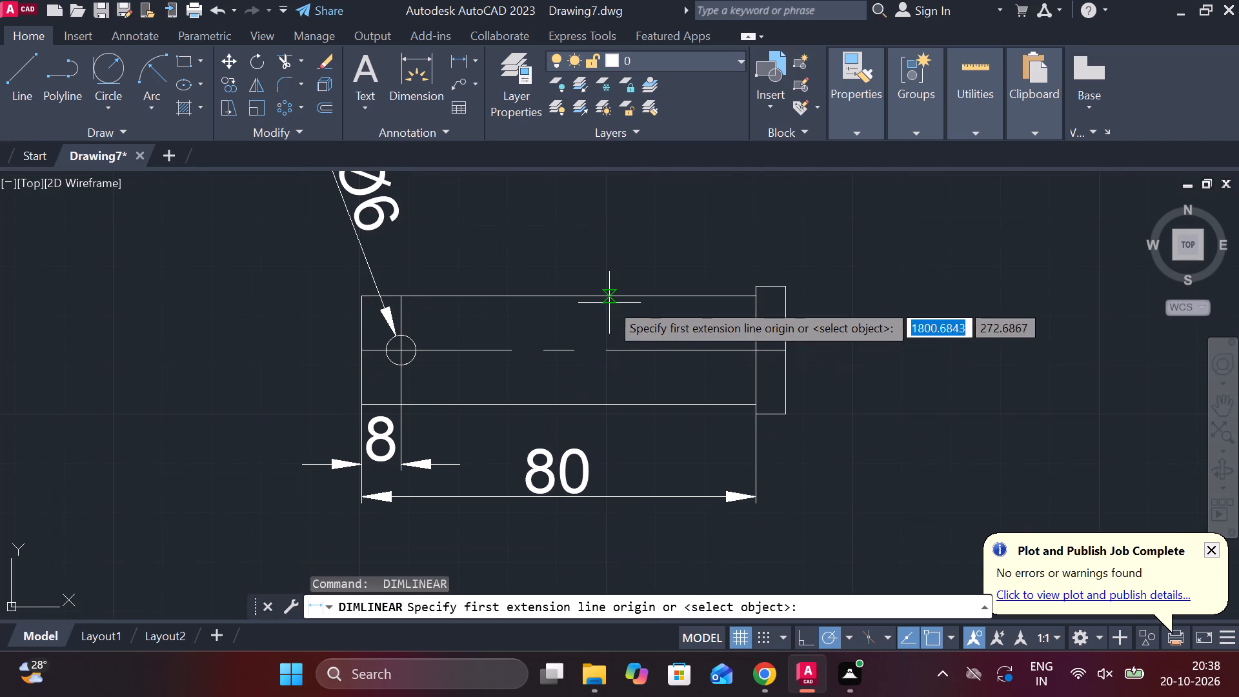
pyautogui.click(609, 302)
pyautogui.click(614, 398)
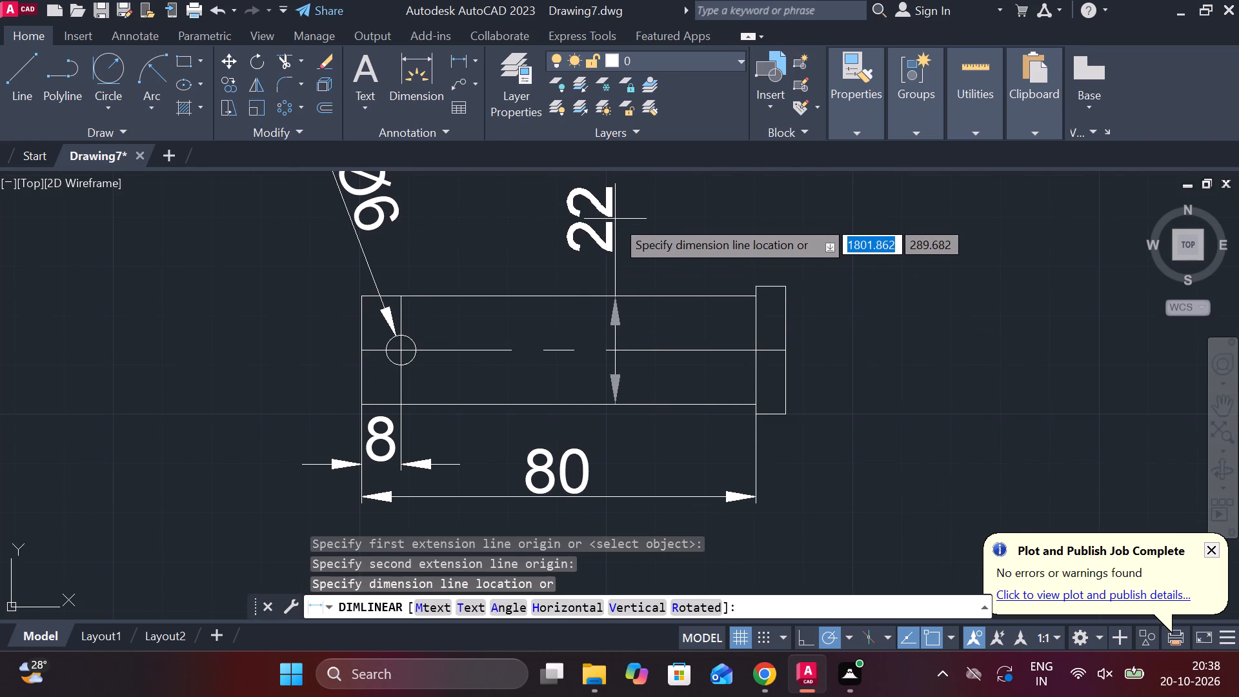
pyautogui.click(565, 225)
# Add a diameter symbol in front of the body's 22 dimension text.
pyautogui.doubleClick(561, 228)
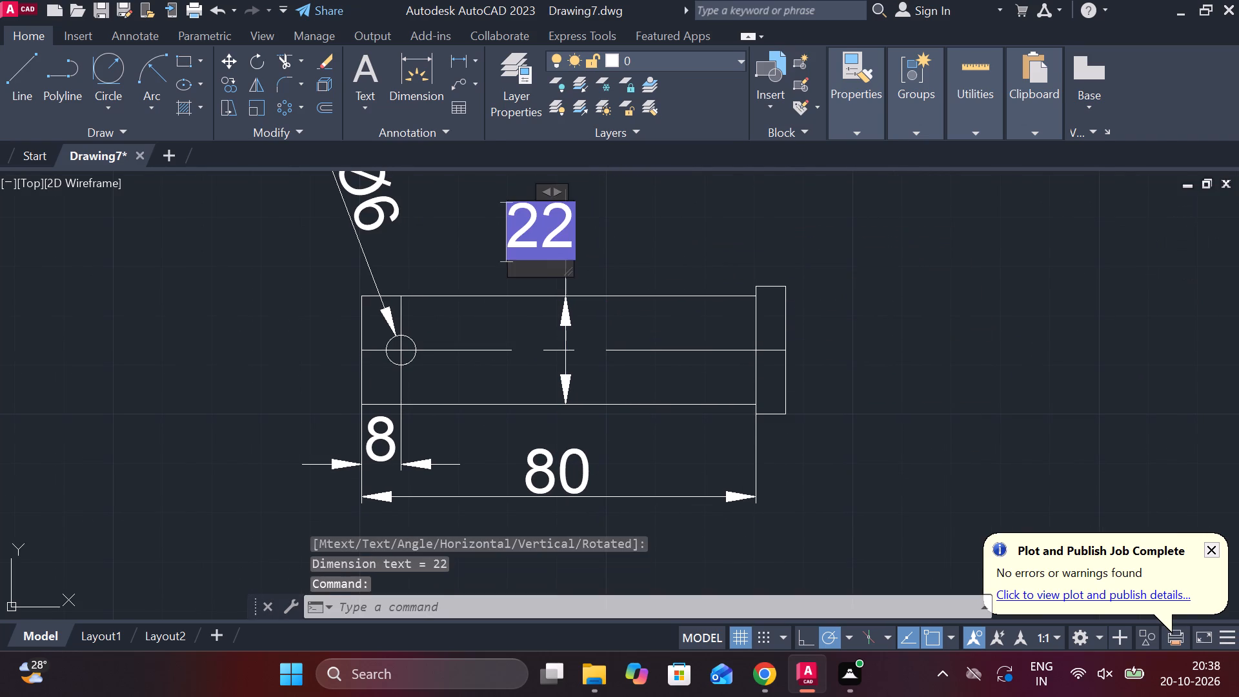
pyautogui.click(830, 105)
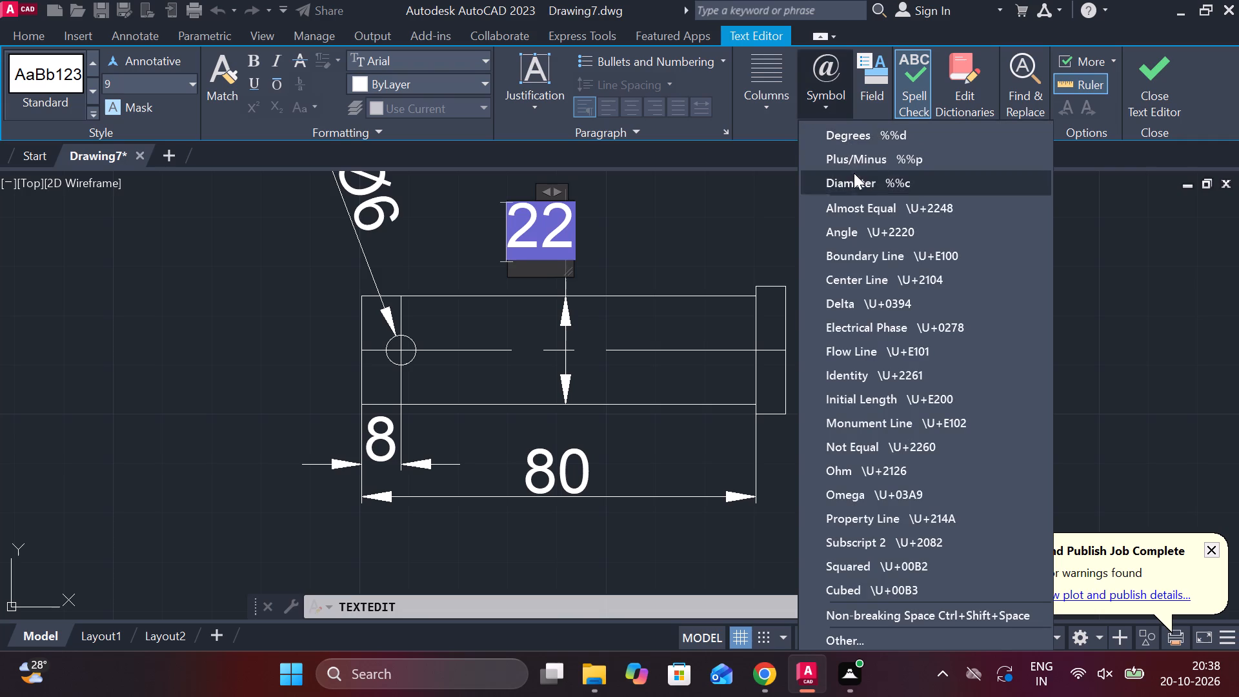
pyautogui.click(864, 181)
pyautogui.click(1140, 101)
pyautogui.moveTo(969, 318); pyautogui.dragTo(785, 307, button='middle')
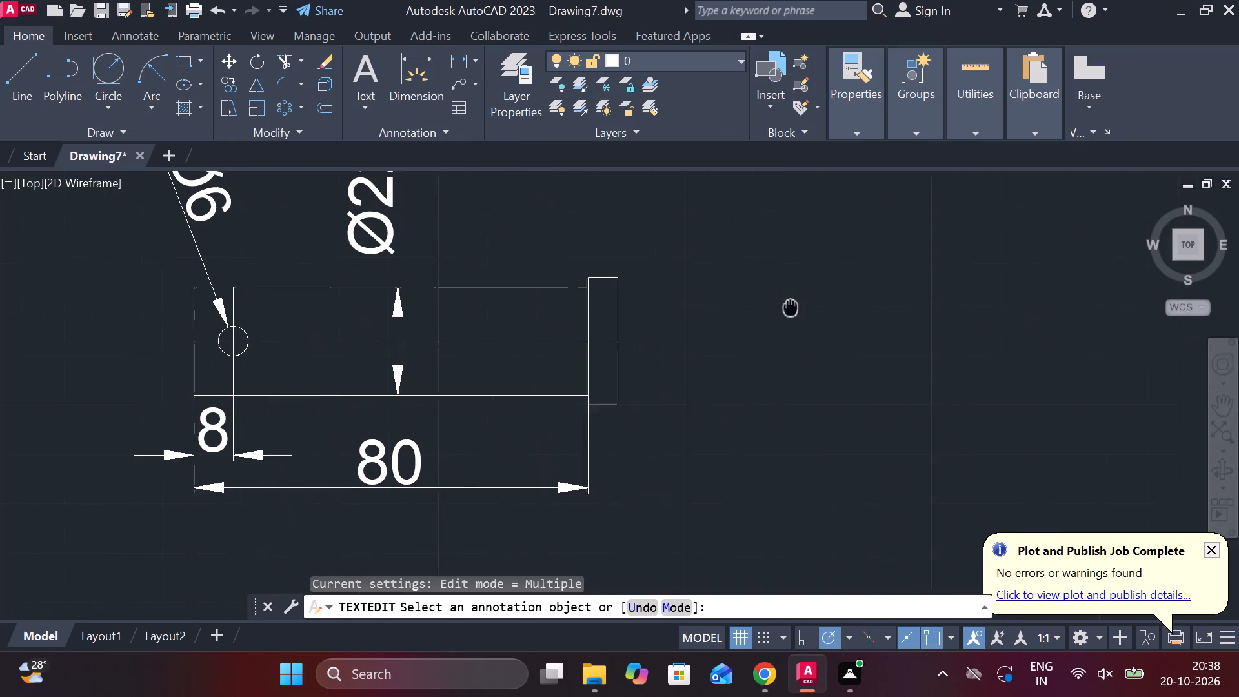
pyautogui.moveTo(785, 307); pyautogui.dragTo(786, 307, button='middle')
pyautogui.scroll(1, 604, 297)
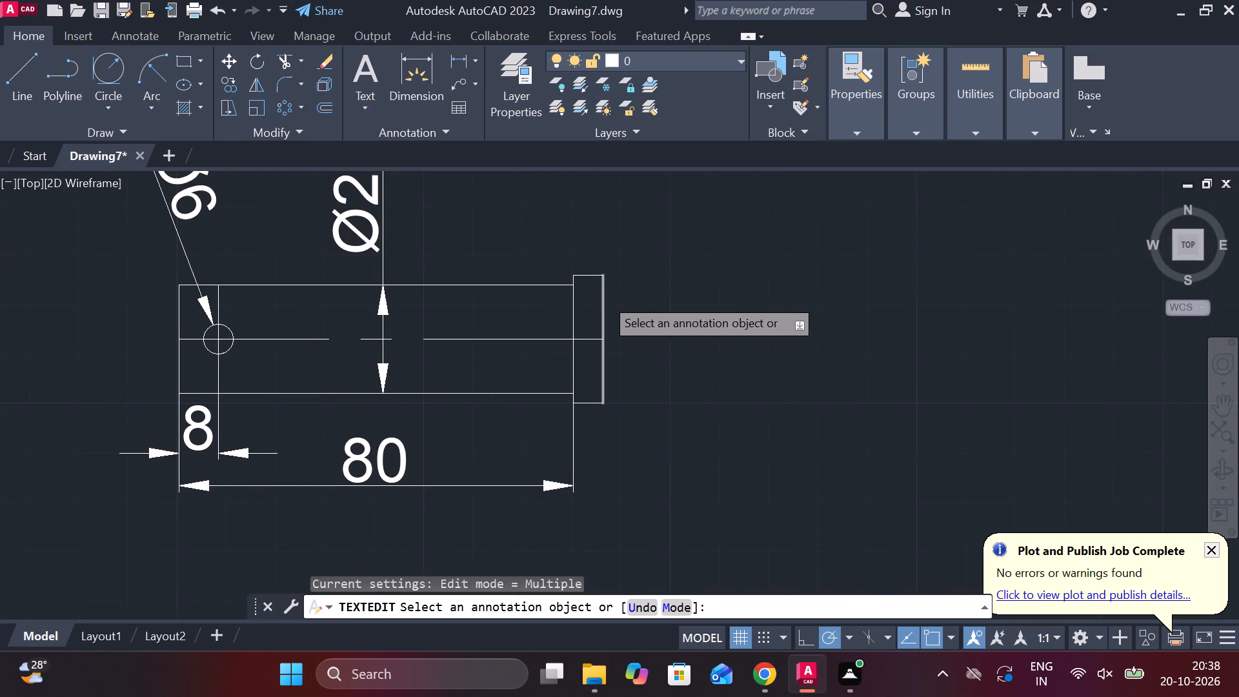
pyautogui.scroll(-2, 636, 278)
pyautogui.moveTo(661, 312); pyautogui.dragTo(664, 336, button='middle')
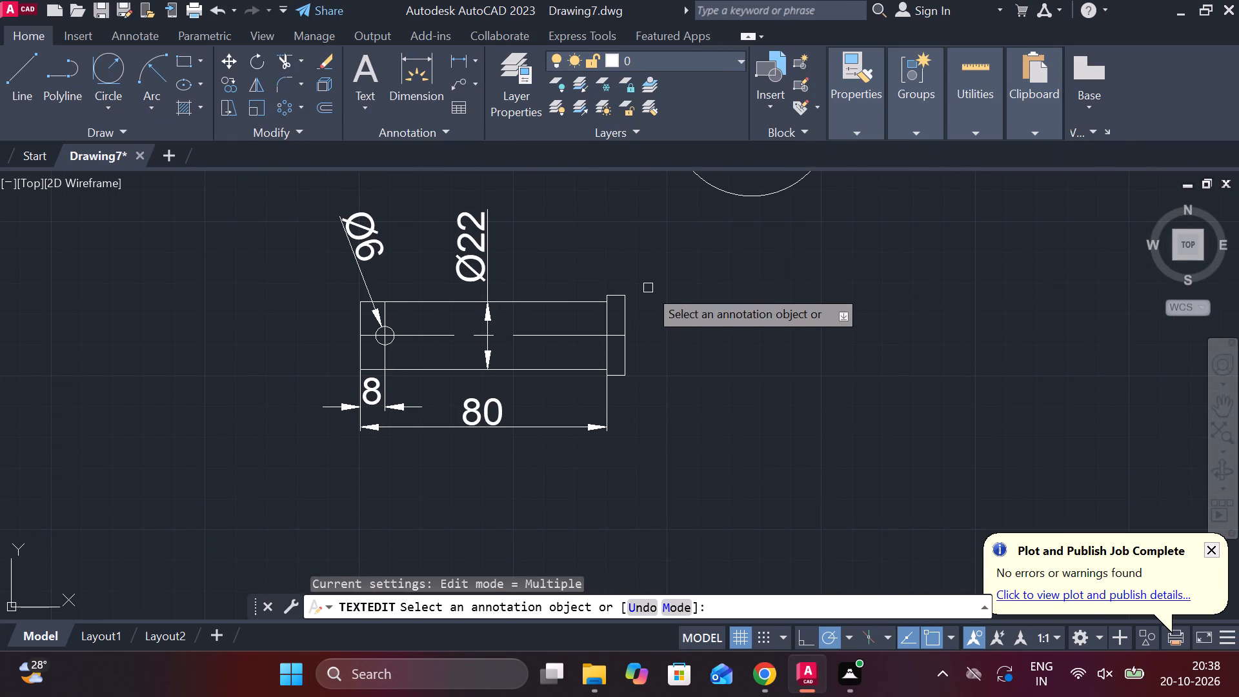
# Add a vertical dimension across the pin head's height, with its text placed above the head.
pyautogui.press('Escape')
pyautogui.click(454, 59)
pyautogui.click(623, 283)
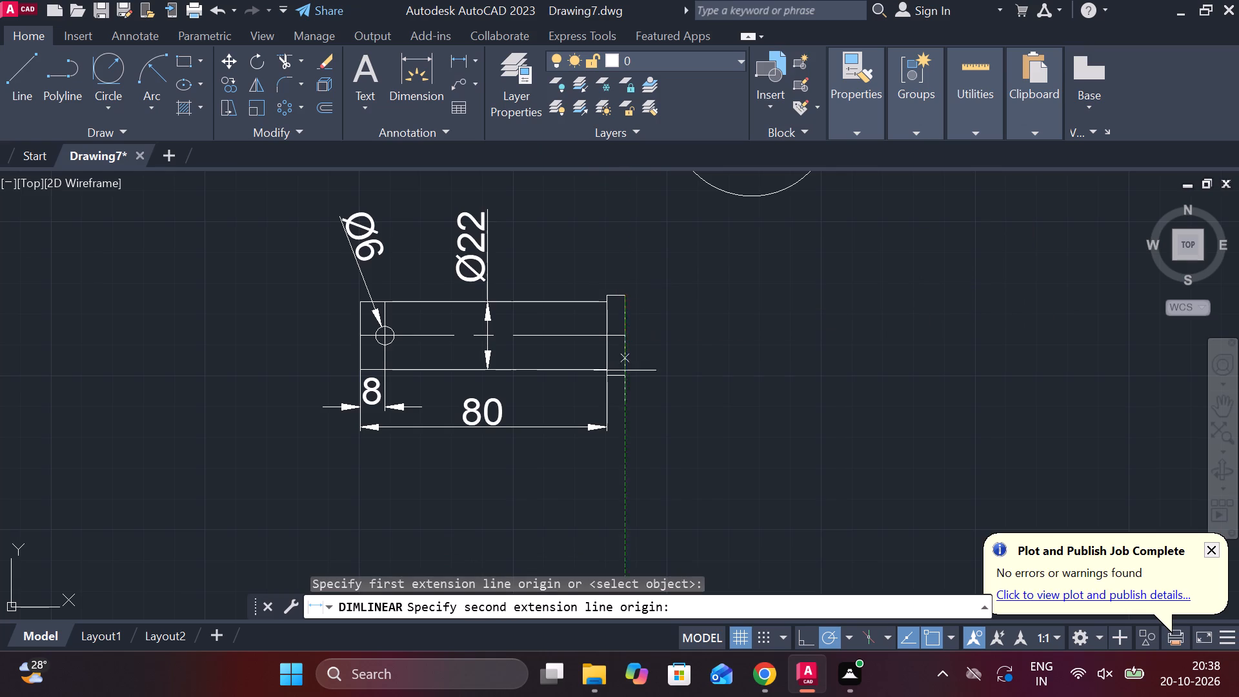
pyautogui.click(625, 382)
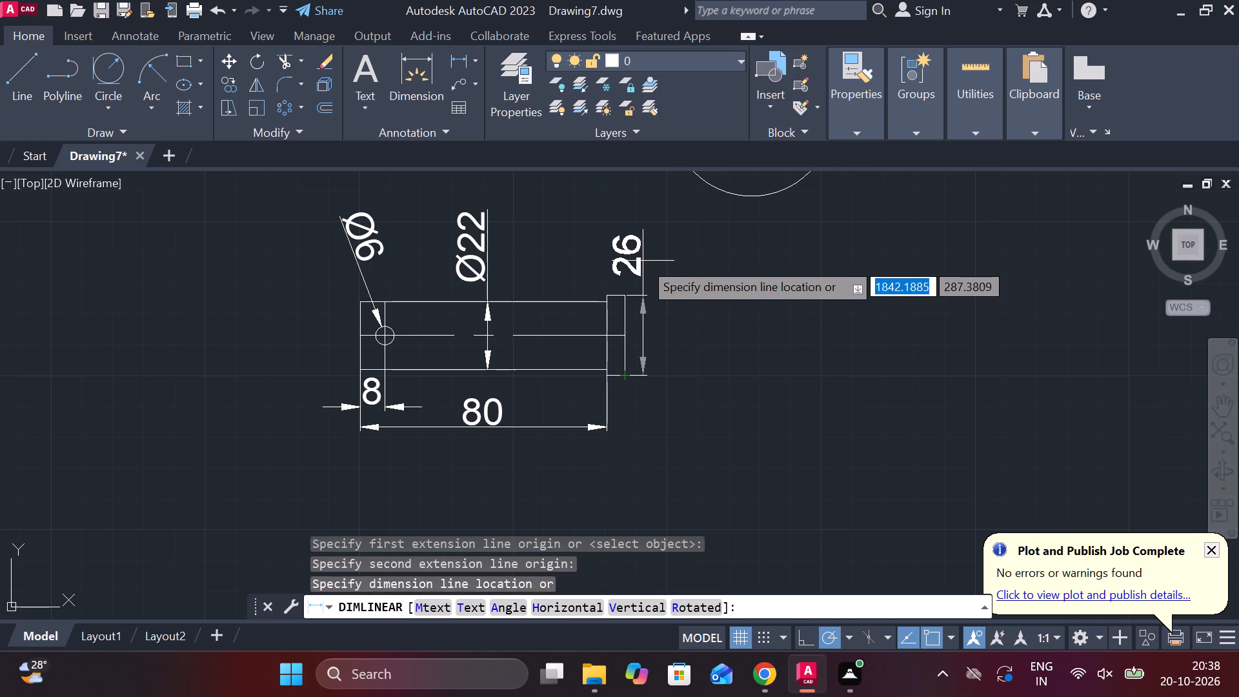
pyautogui.click(646, 243)
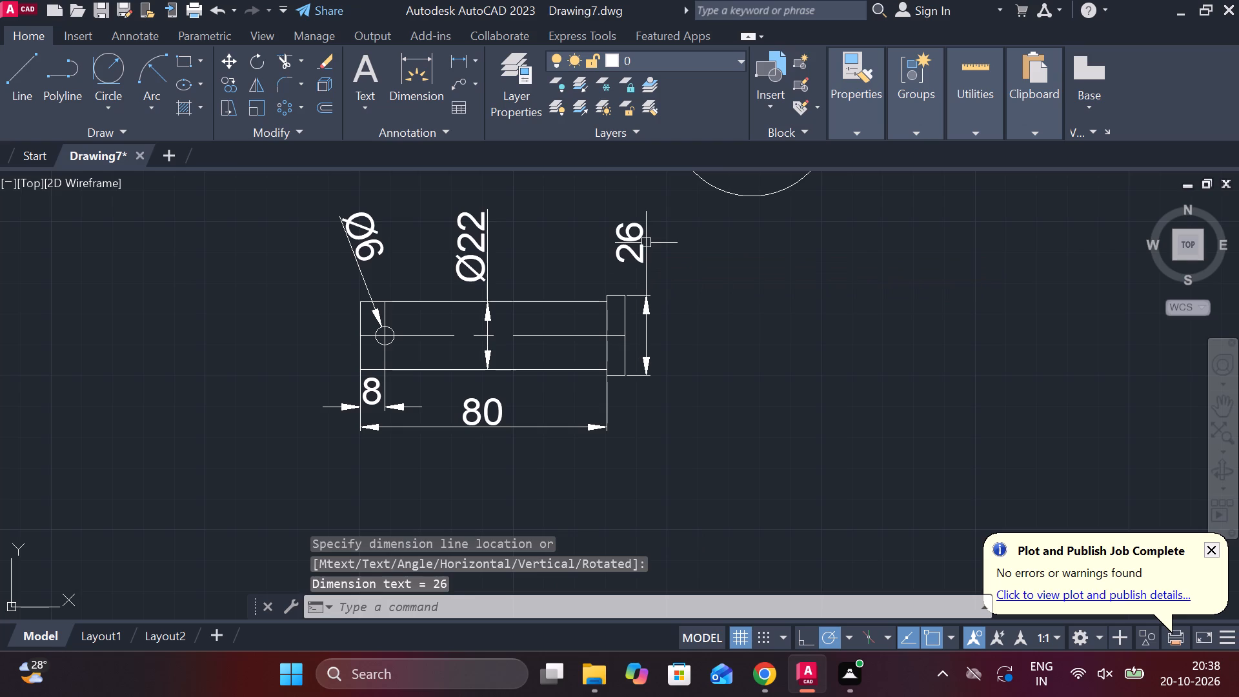
# Add a diameter symbol in front of the head's 26 dimension text.
pyautogui.doubleClick(638, 237)
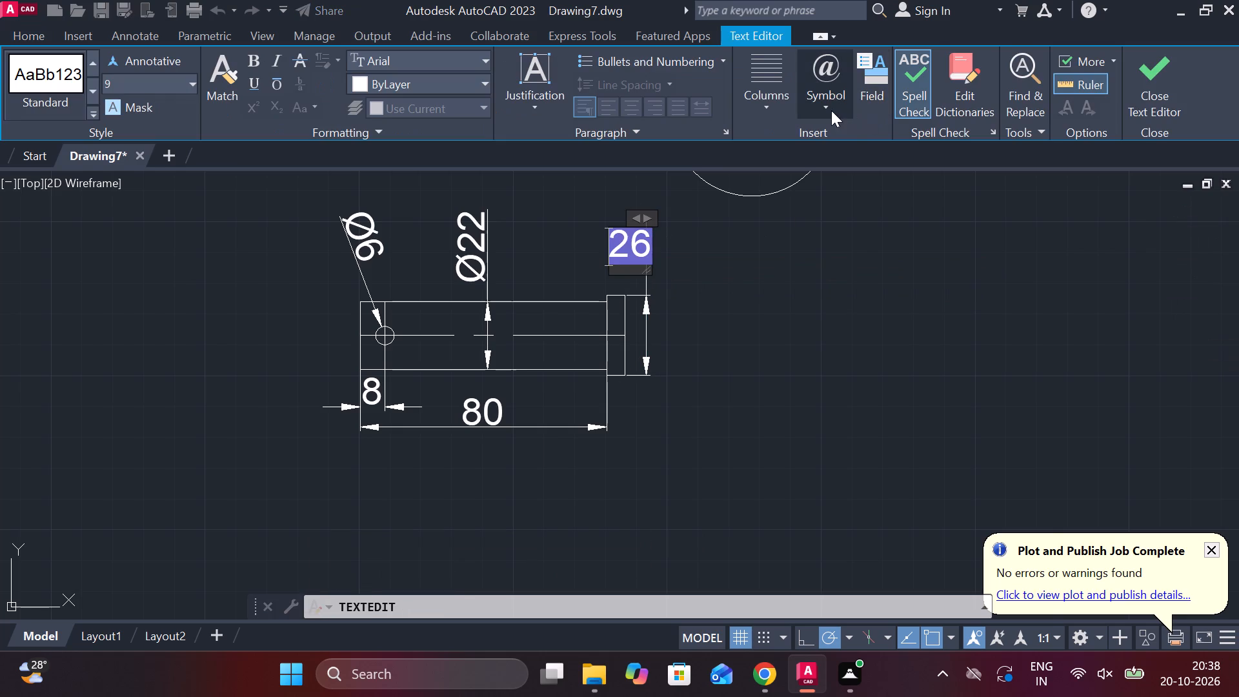
pyautogui.click(831, 110)
pyautogui.click(853, 191)
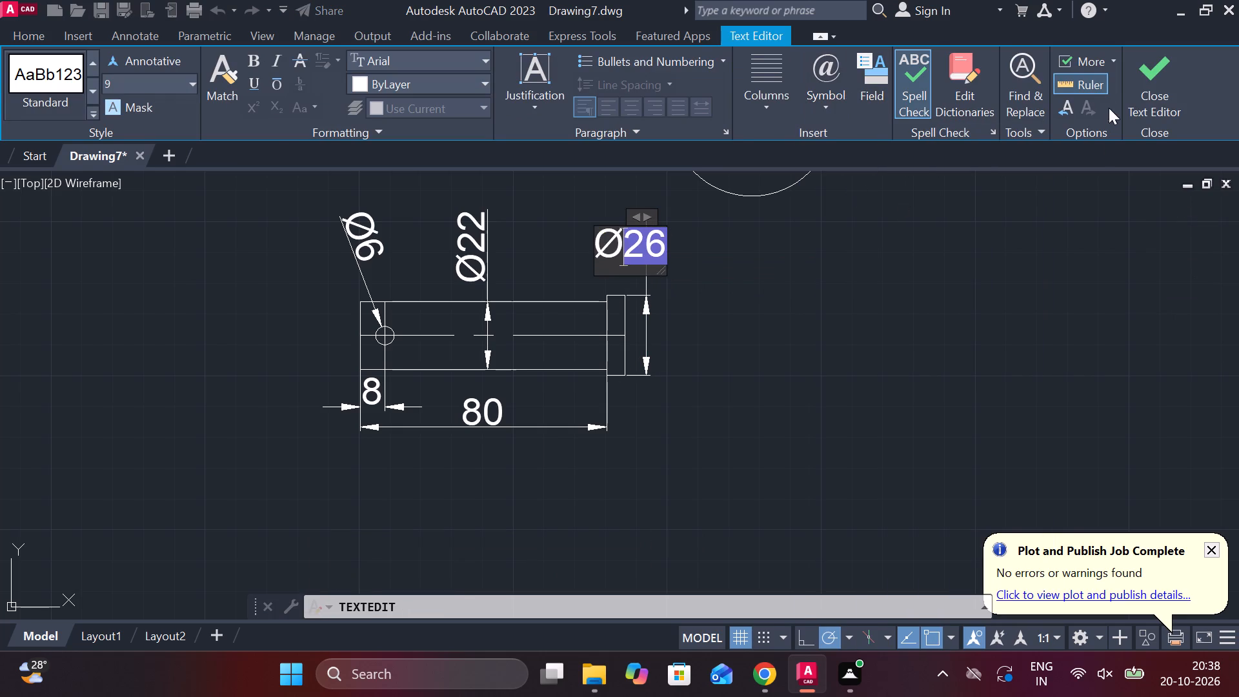
pyautogui.click(1140, 98)
pyautogui.scroll(-2, 856, 269)
pyautogui.moveTo(856, 269); pyautogui.dragTo(834, 327, button='middle')
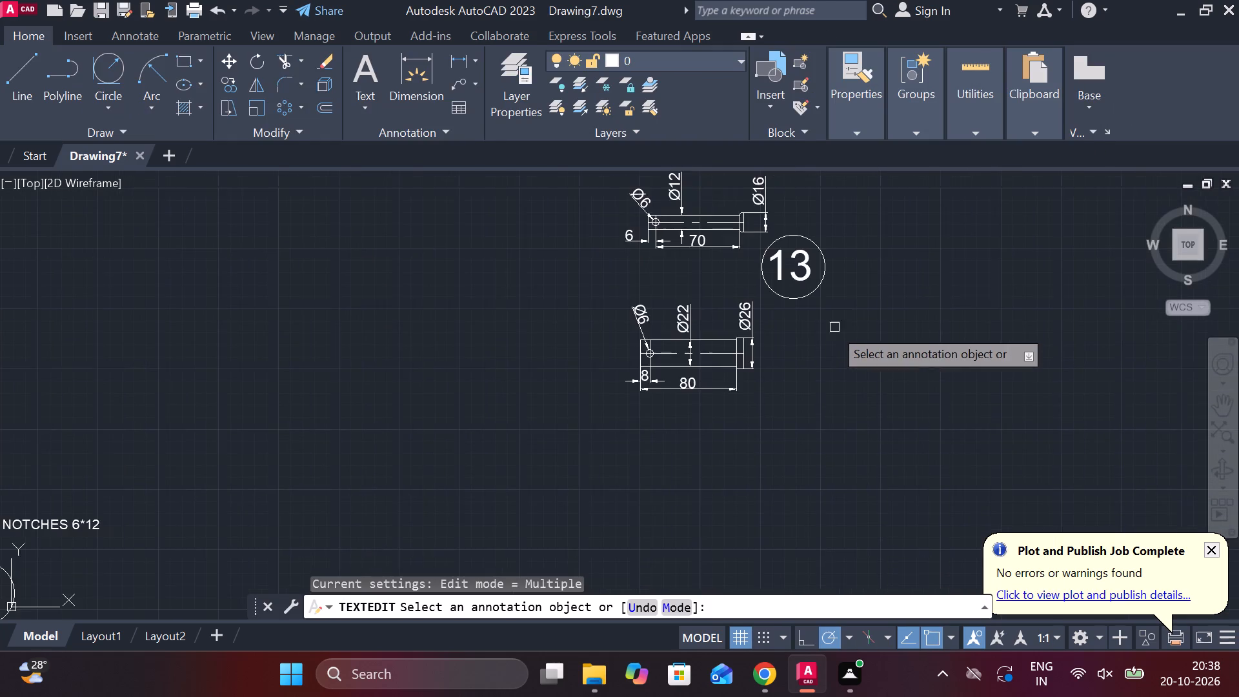
pyautogui.scroll(1, 822, 316)
pyautogui.moveTo(823, 316); pyautogui.dragTo(825, 375, button='middle')
pyautogui.press('Escape')
# Copy the circled 13 label straight down, to just below the head end of the newly dimensioned pin.
pyautogui.click(863, 336)
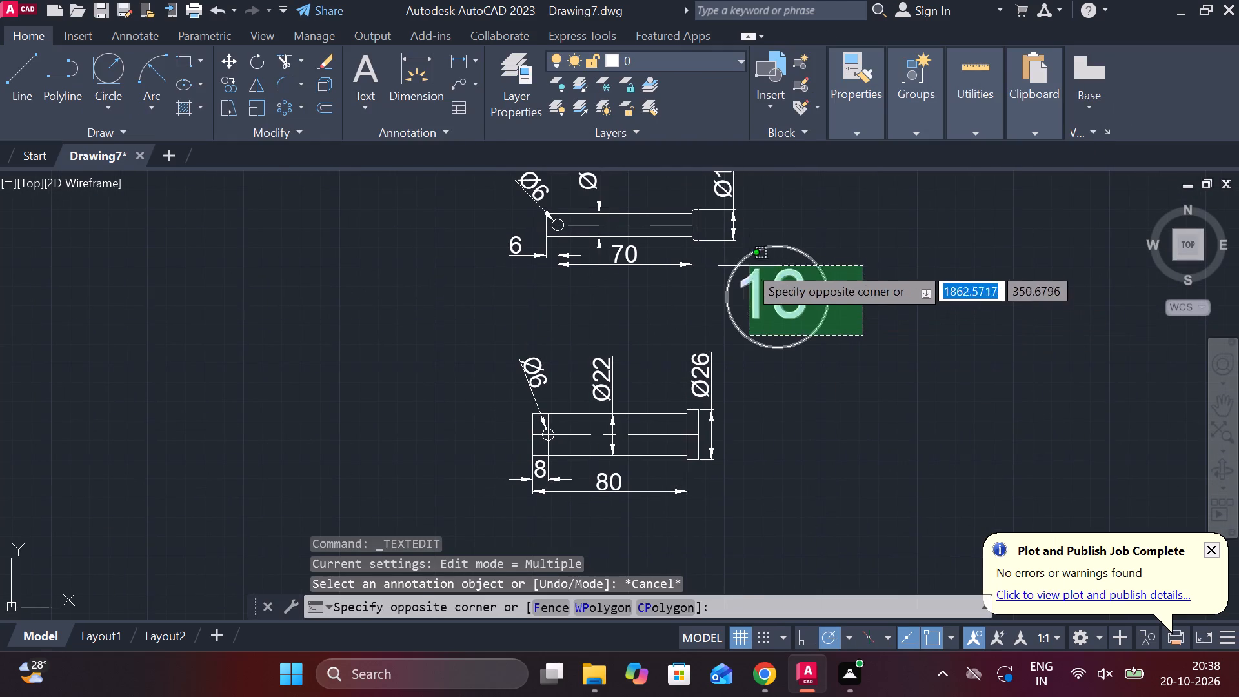
pyautogui.click(737, 256)
pyautogui.press('c')
pyautogui.press('o')
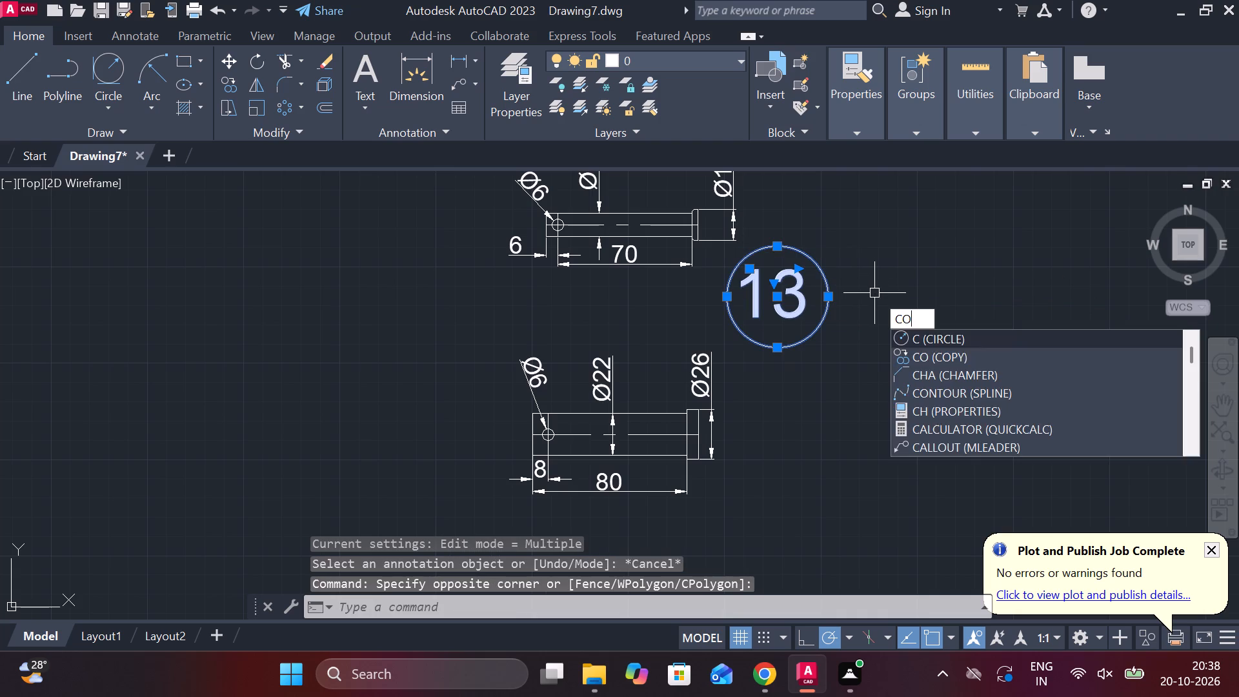
pyautogui.press('Return')
pyautogui.click(874, 293)
pyautogui.moveTo(876, 447); pyautogui.dragTo(858, 398, button='middle')
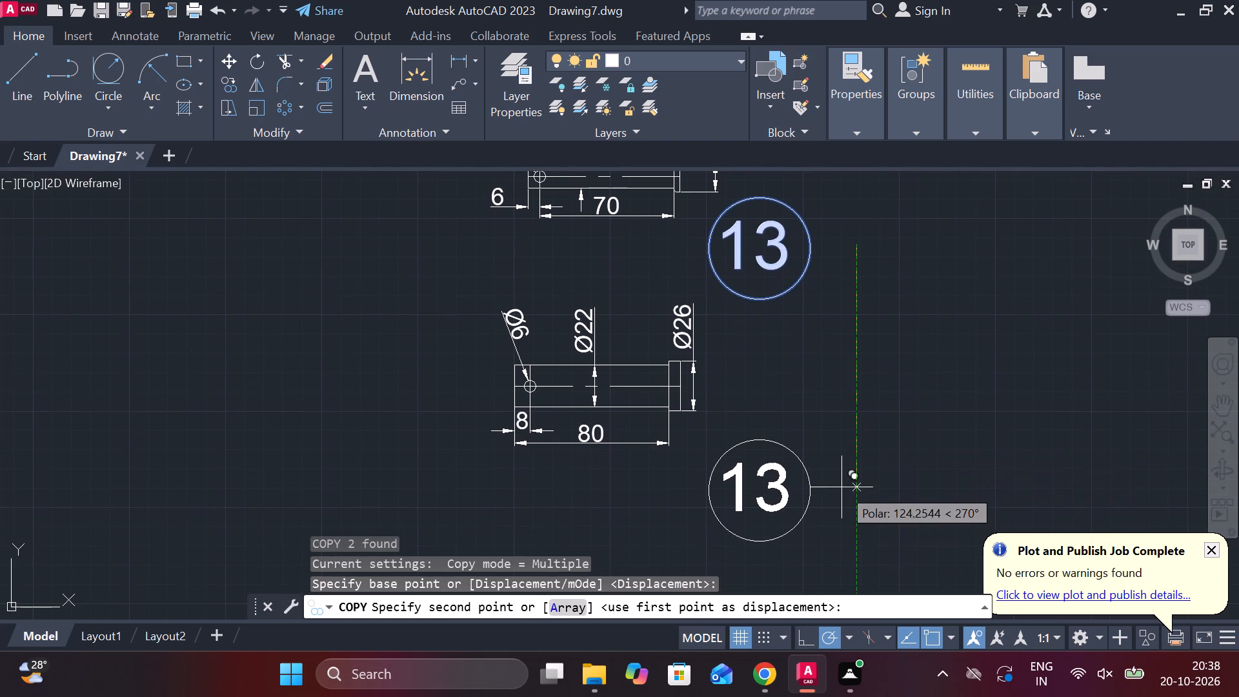
pyautogui.click(851, 483)
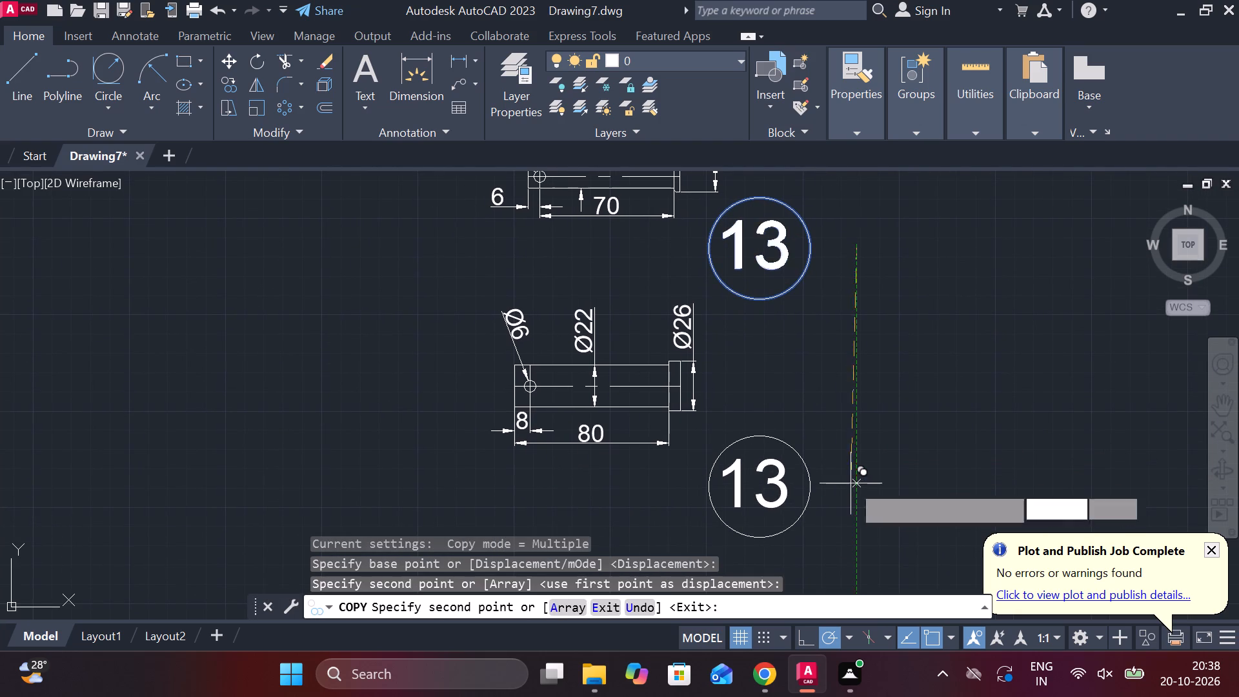
pyautogui.press('Escape')
# Change the number in the copied circled label to 11.
pyautogui.moveTo(865, 469); pyautogui.dragTo(867, 443, button='middle')
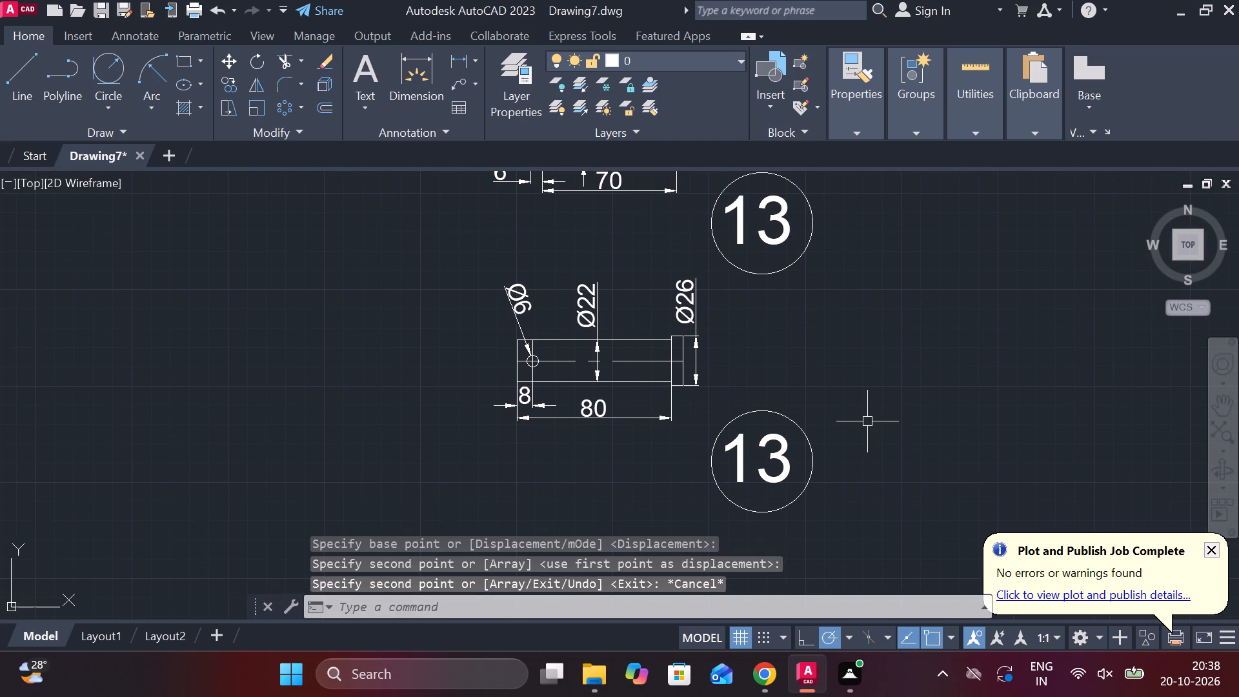
pyautogui.doubleClick(780, 464)
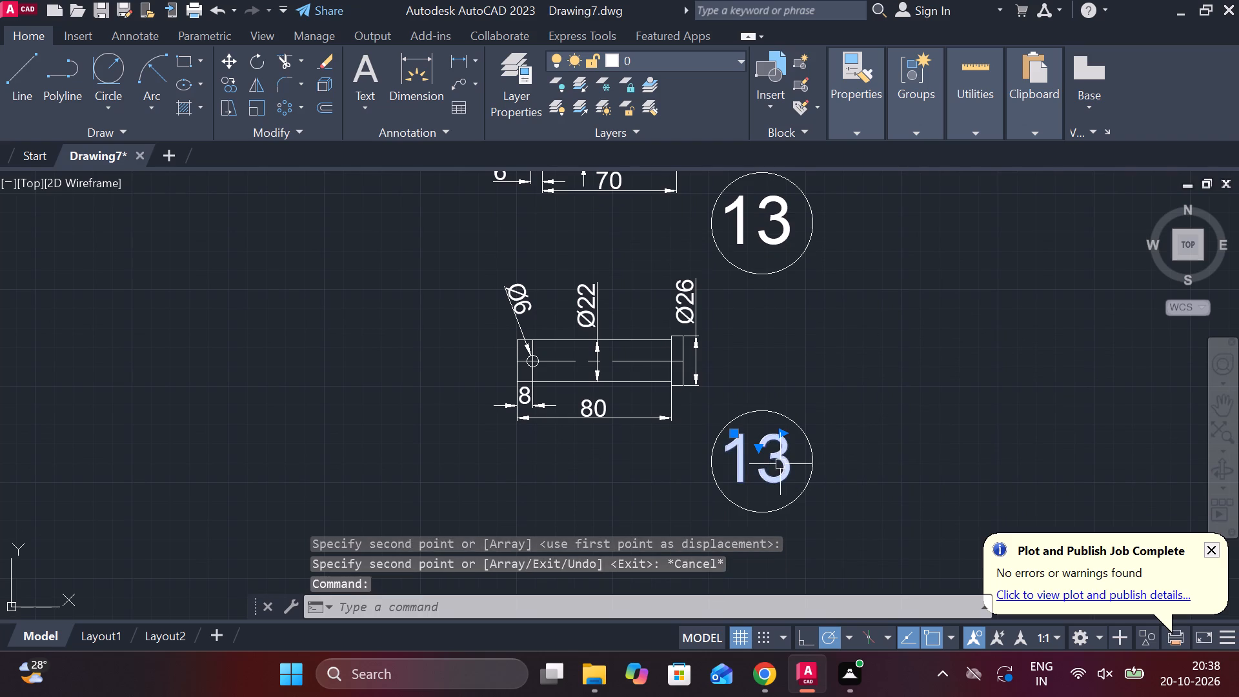
pyautogui.press('BackSpace')
pyautogui.press('1')
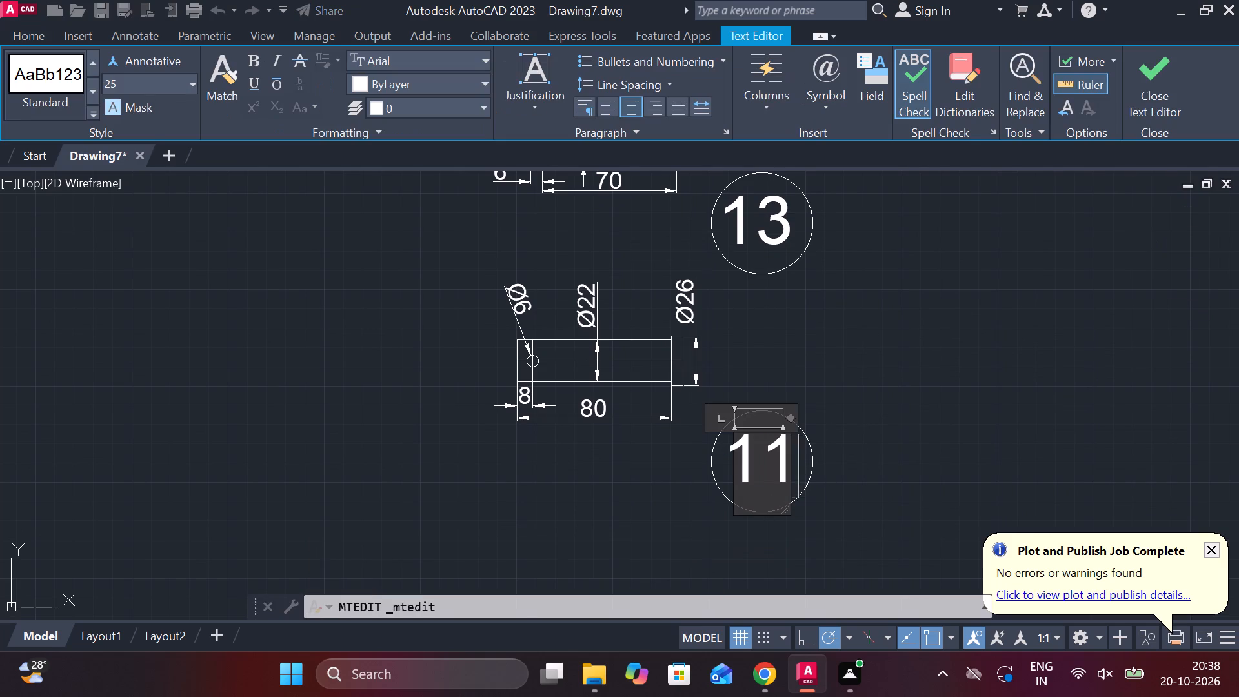
pyautogui.click(1166, 101)
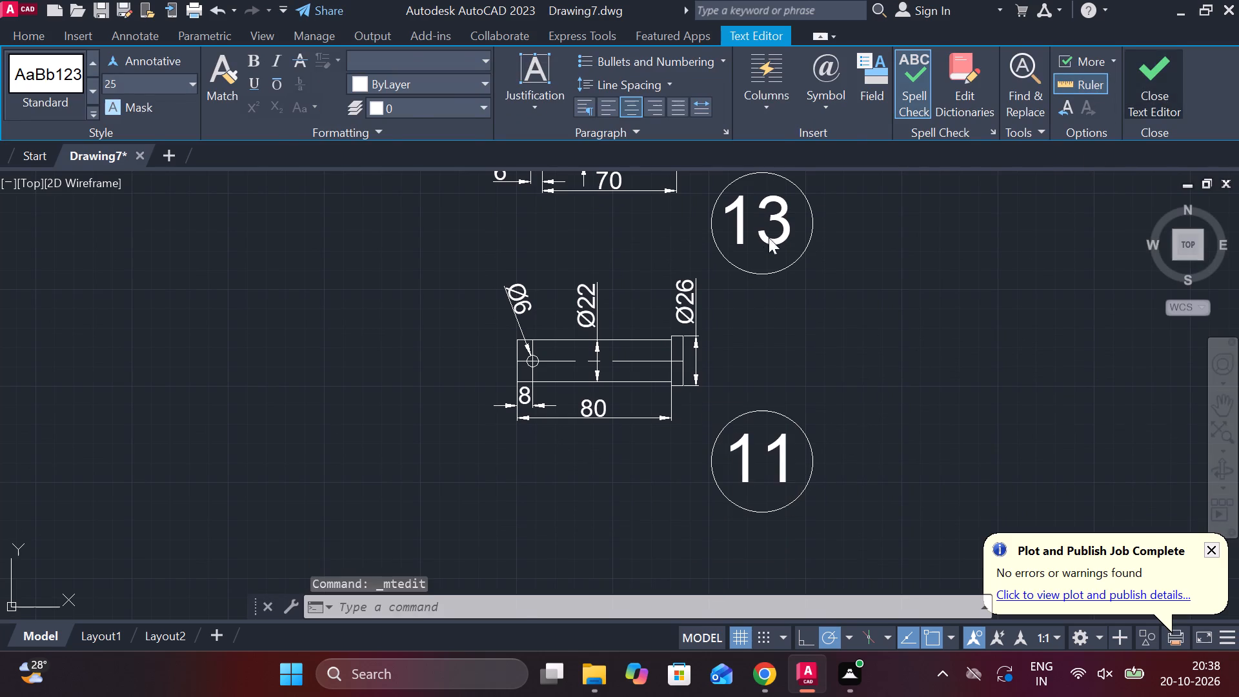
# Draw the next pin's body with lines as a 60 by 22 rectangle in the empty space below part 11.
pyautogui.scroll(-2, 763, 334)
pyautogui.scroll(-1, 803, 387)
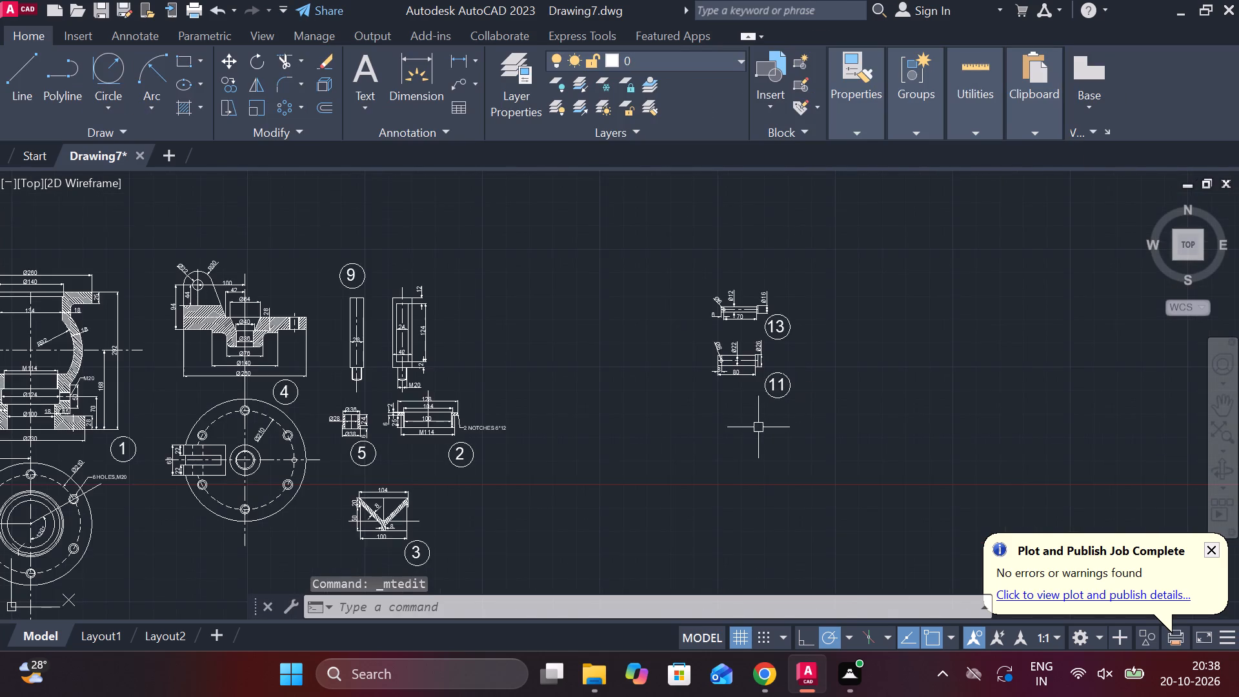
pyautogui.scroll(1, 757, 427)
pyautogui.moveTo(754, 425); pyautogui.dragTo(597, 381, button='middle')
pyautogui.scroll(1, 594, 375)
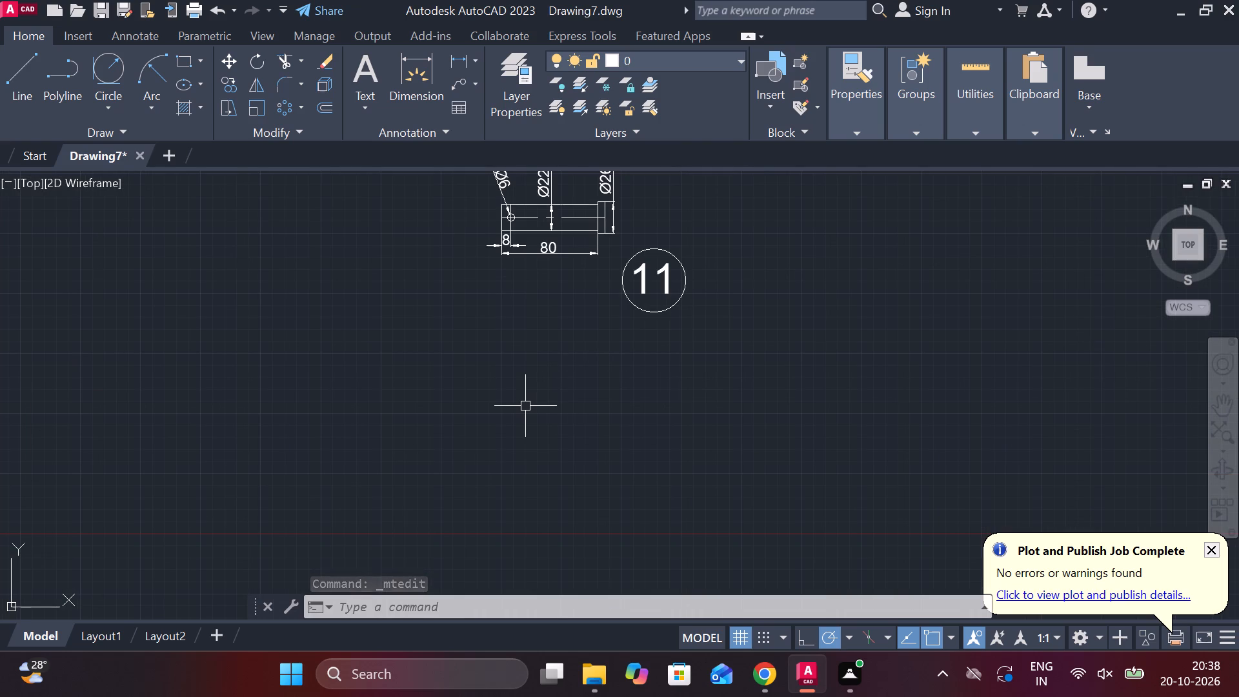
pyautogui.press('l')
pyautogui.press('Return')
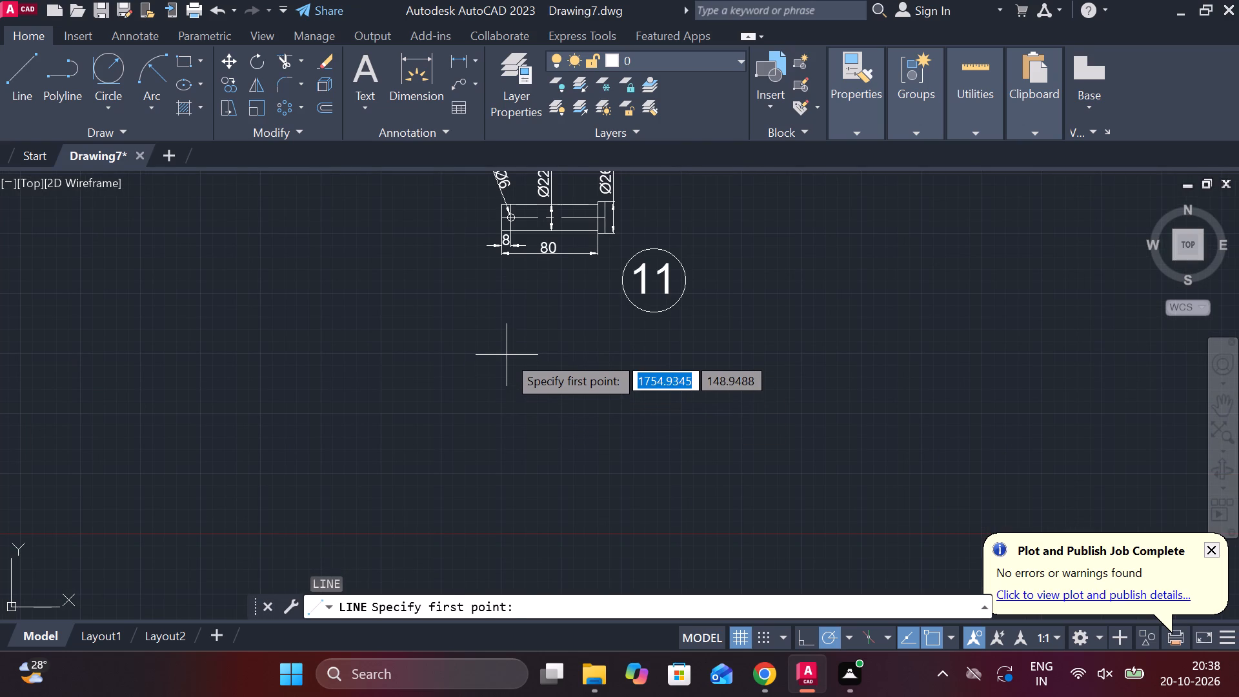
pyautogui.click(507, 355)
pyautogui.press('6')
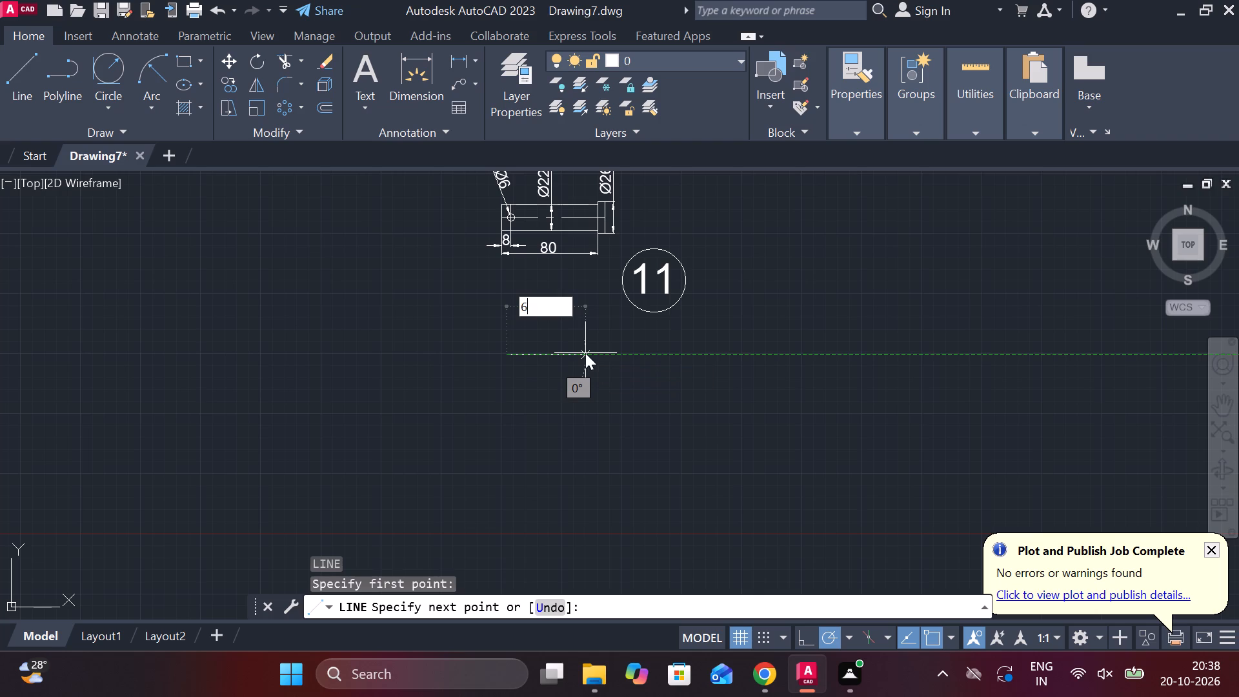
pyautogui.press('0')
pyautogui.press('Return')
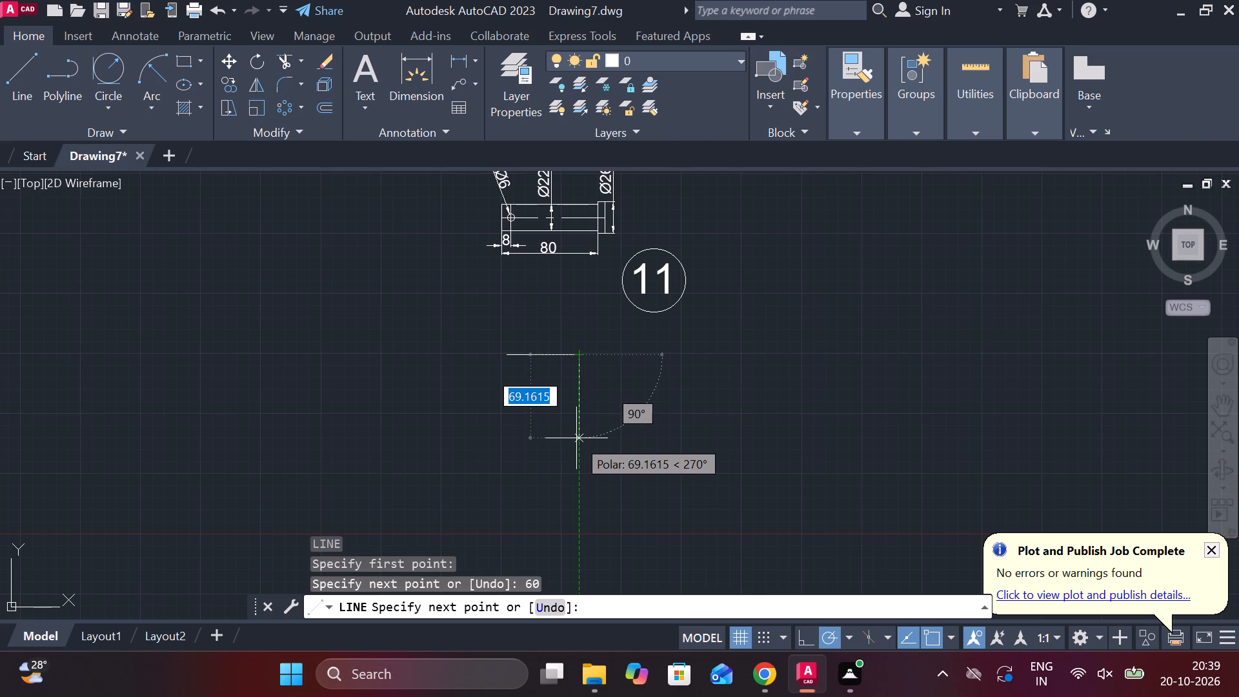
pyautogui.write('22')
pyautogui.press('space')
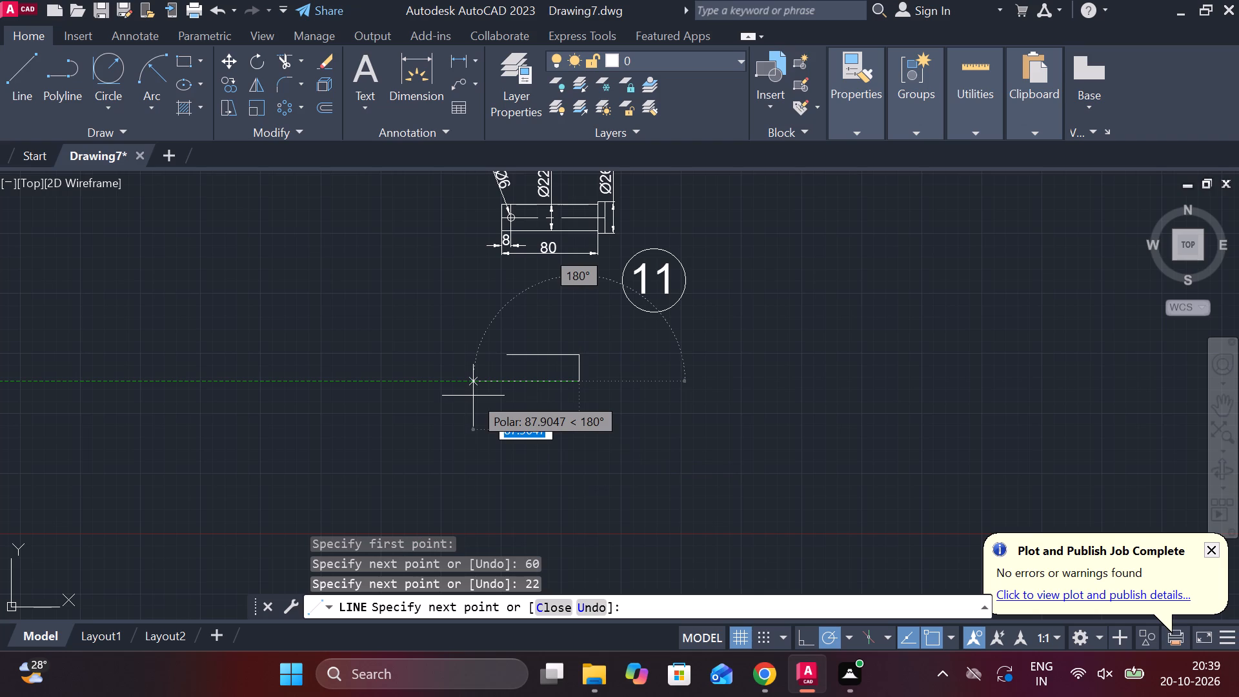
pyautogui.write('60')
pyautogui.press('Return')
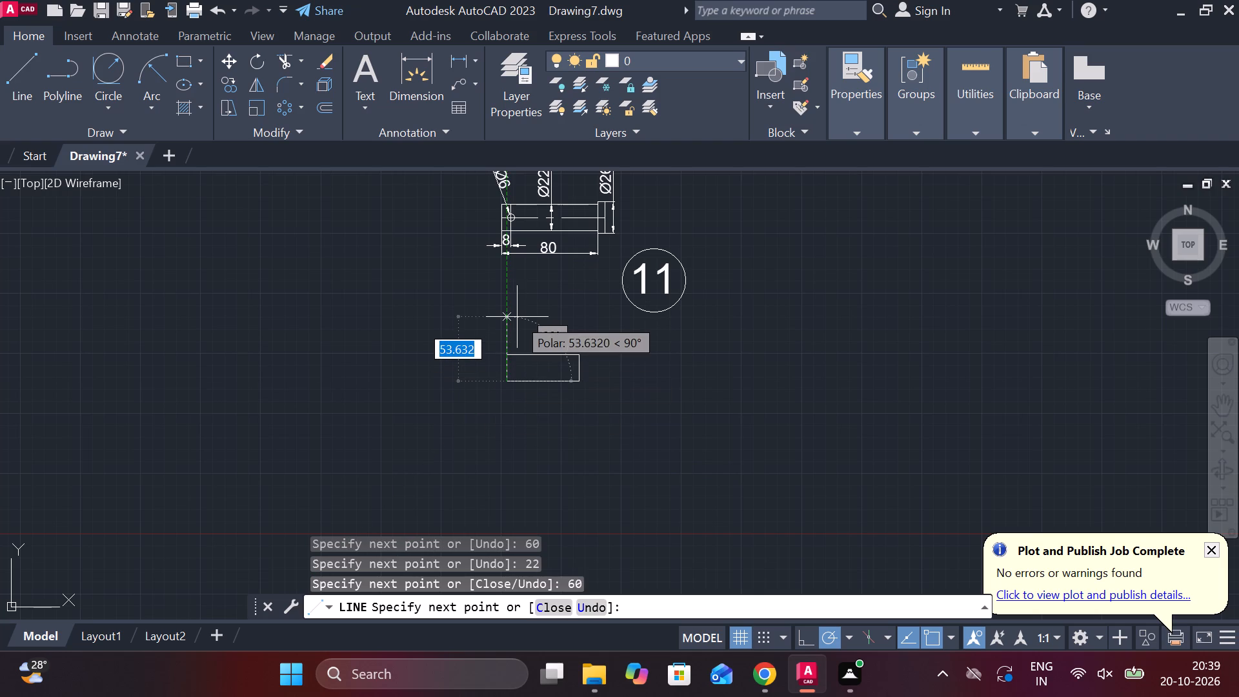
pyautogui.write('22')
pyautogui.press('space')
pyautogui.scroll(2, 553, 341)
pyautogui.moveTo(545, 341); pyautogui.dragTo(445, 328, button='middle')
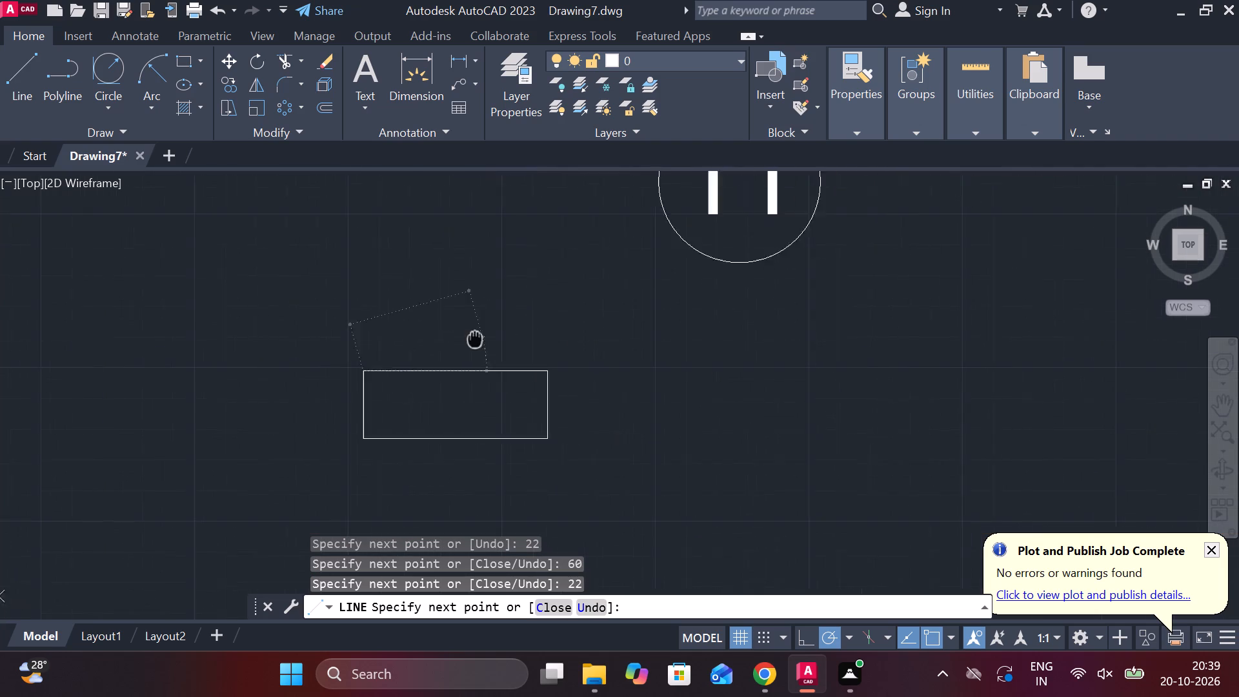
pyautogui.moveTo(445, 328); pyautogui.dragTo(434, 322, button='middle')
pyautogui.press('Escape')
# Start the head's outline with a line from the midpoint of the new body's right edge.
pyautogui.scroll(1, 560, 328)
pyautogui.scroll(-1, 570, 380)
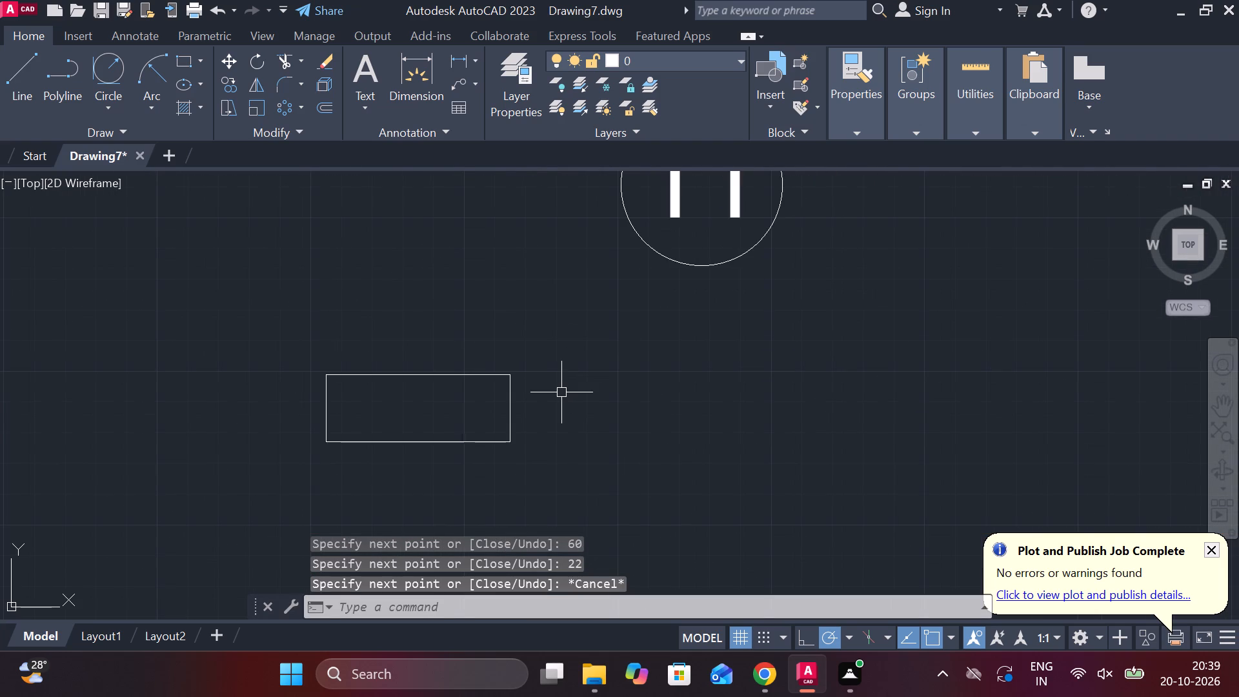
pyautogui.press('l')
pyautogui.press('Return')
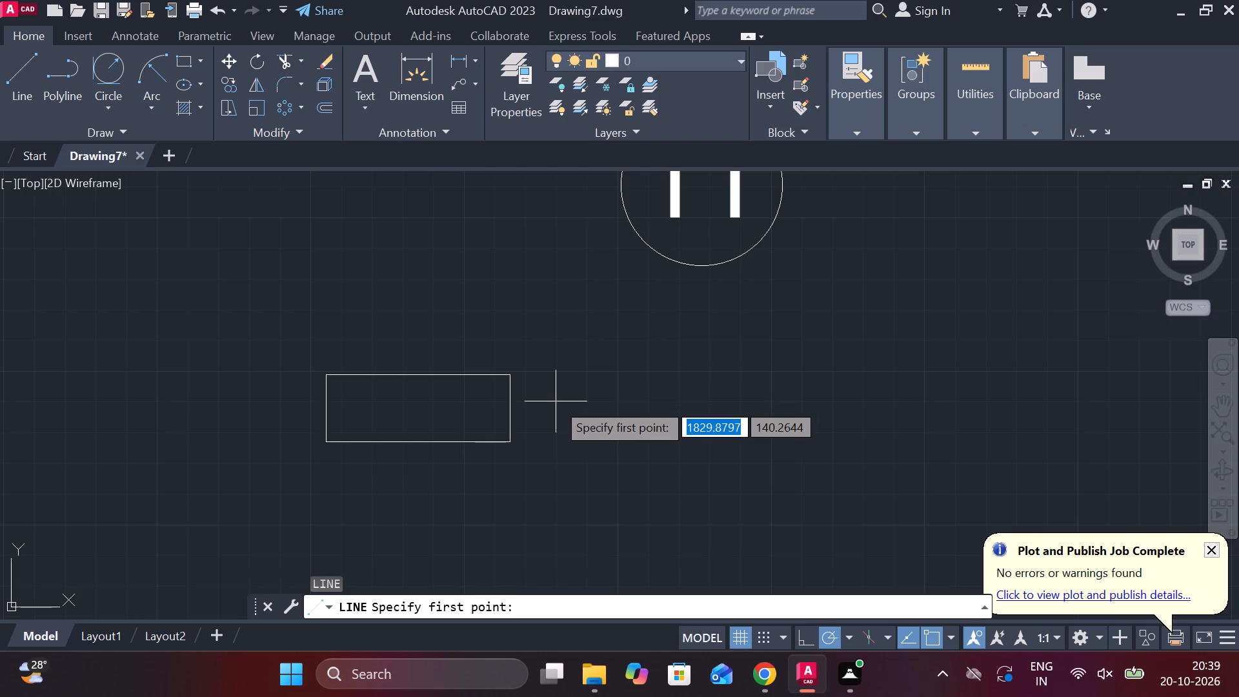
pyautogui.click(513, 403)
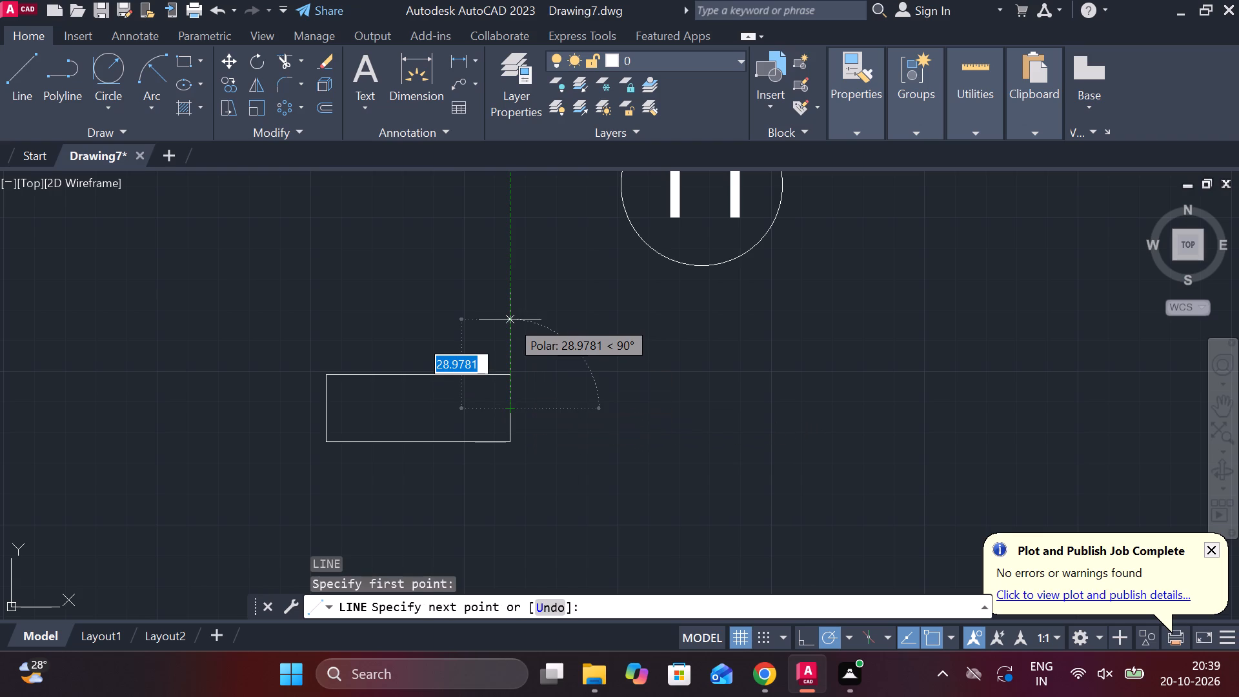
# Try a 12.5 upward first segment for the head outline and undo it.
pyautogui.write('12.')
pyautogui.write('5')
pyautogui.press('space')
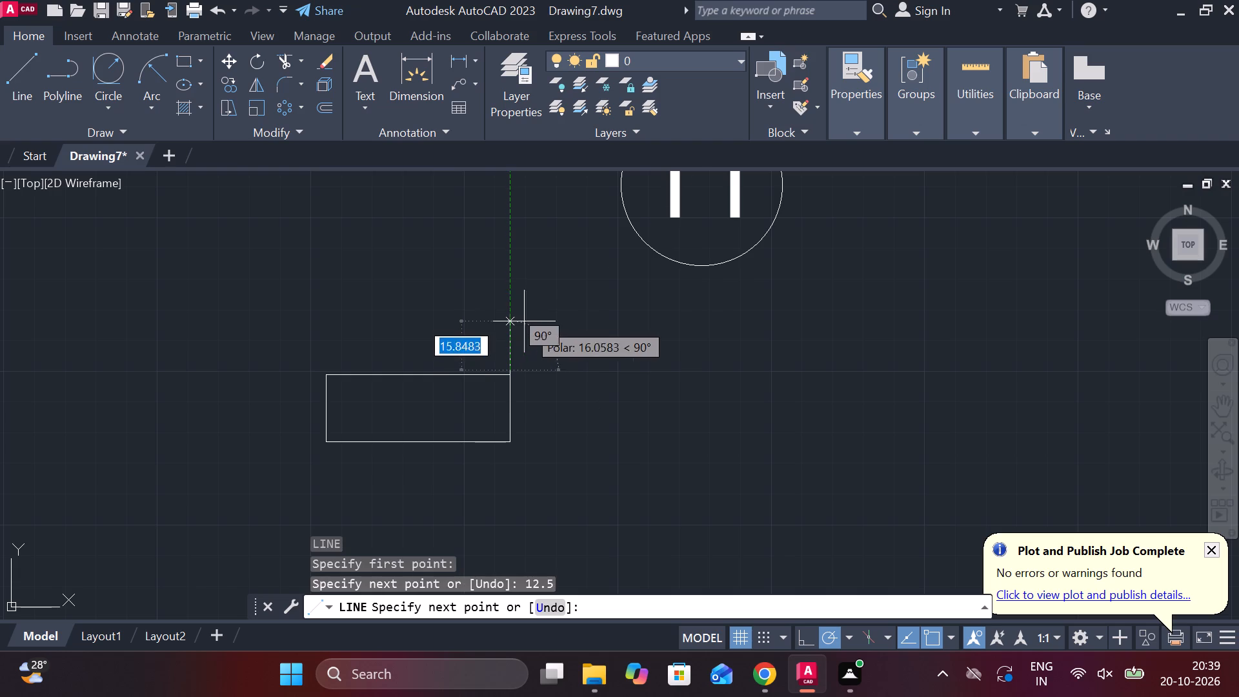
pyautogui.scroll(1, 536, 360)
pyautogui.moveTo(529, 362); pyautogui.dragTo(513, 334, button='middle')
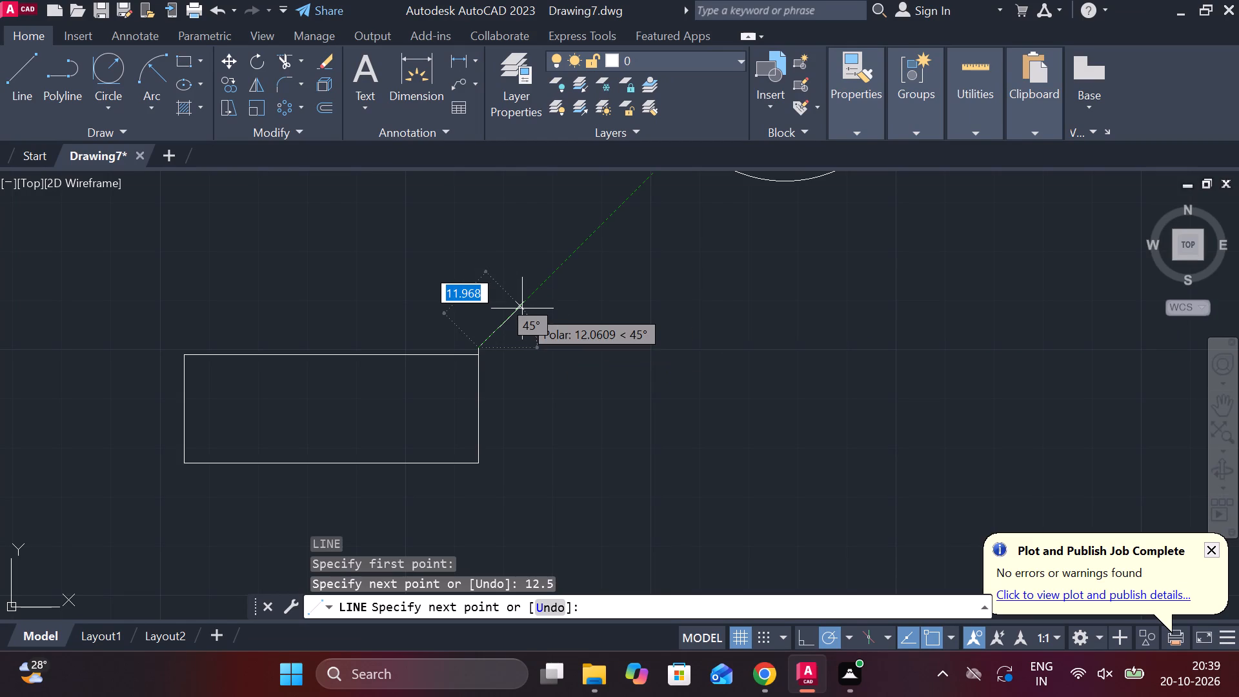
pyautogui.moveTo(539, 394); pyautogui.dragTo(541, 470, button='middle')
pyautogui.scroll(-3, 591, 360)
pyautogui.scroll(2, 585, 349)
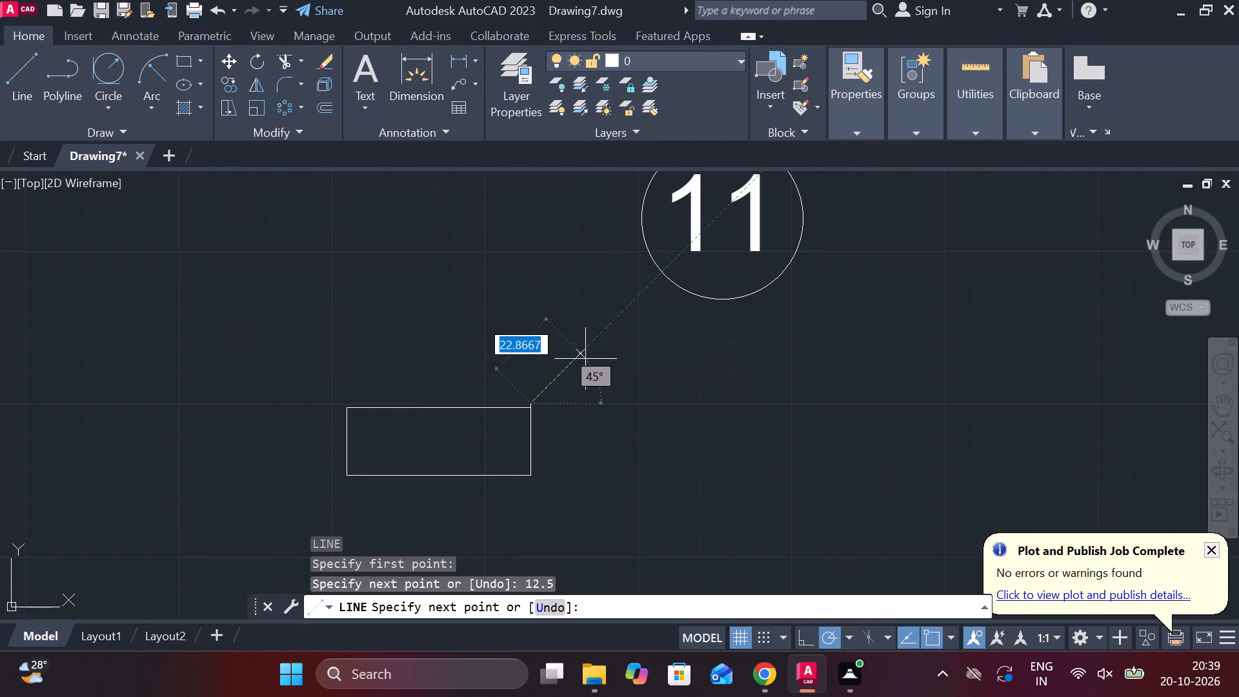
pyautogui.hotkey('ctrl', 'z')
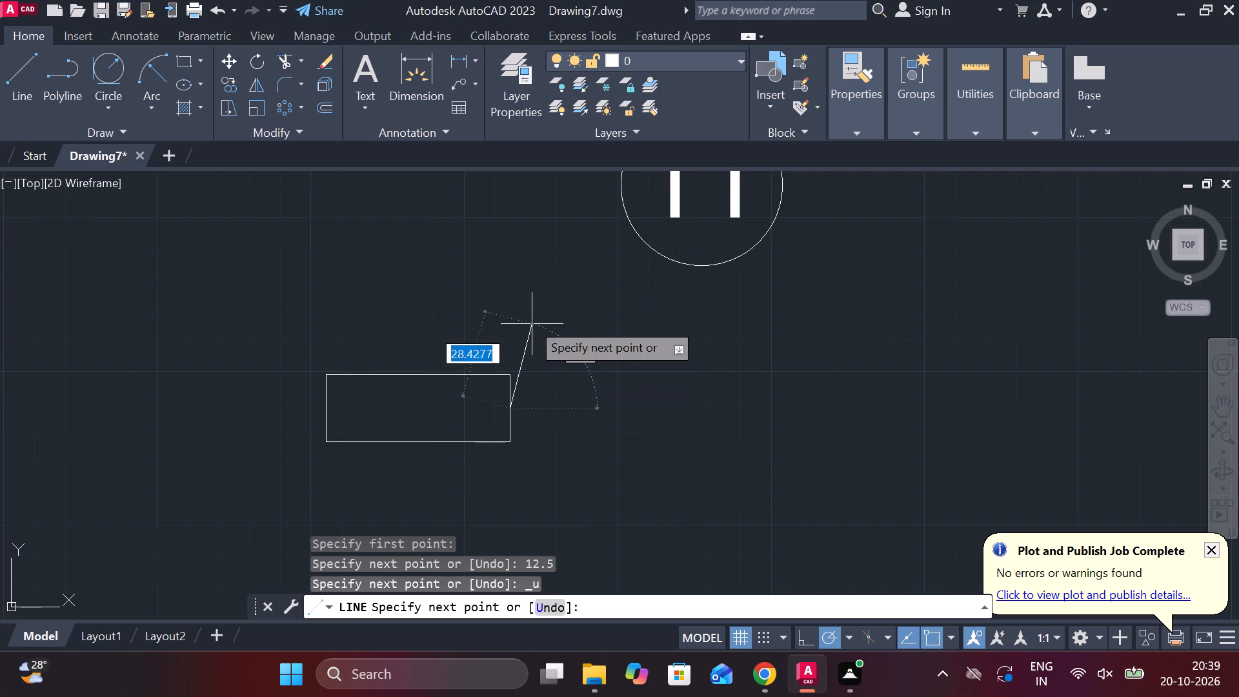
# Draw the head outline 13 up, 5 outward, 26 down and 5 back, ending at the body's lower right corner.
pyautogui.write('13')
pyautogui.press('space')
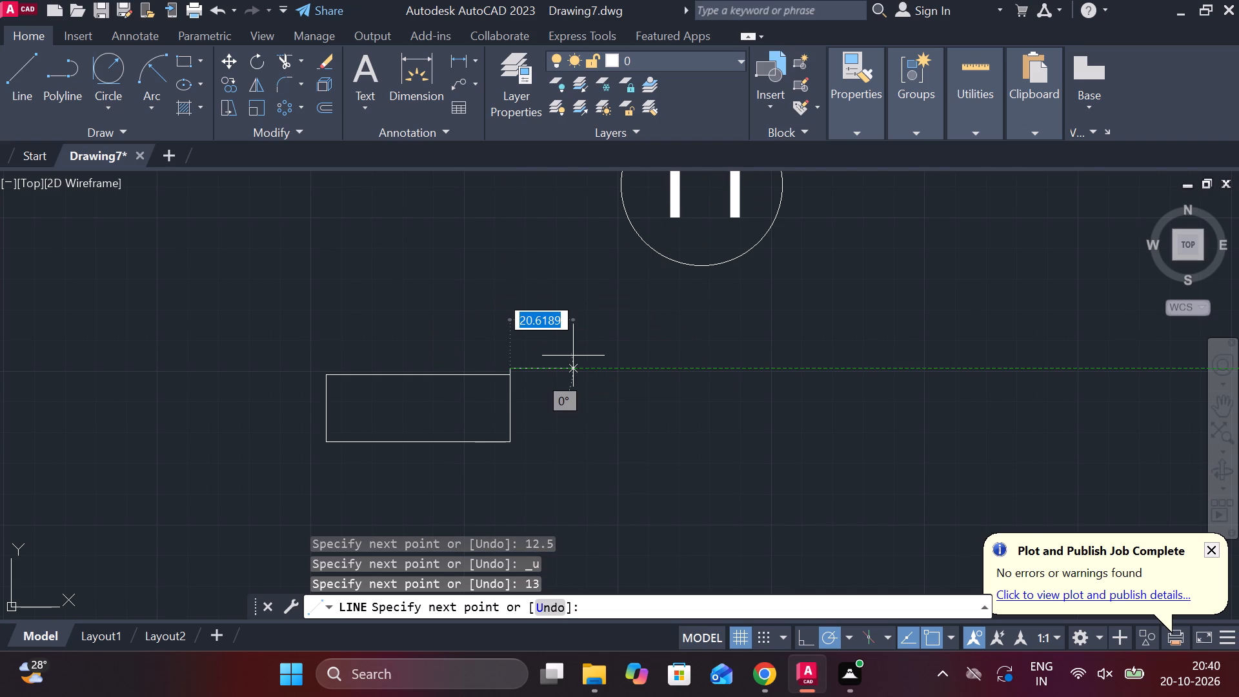
pyautogui.write('5')
pyautogui.press('space')
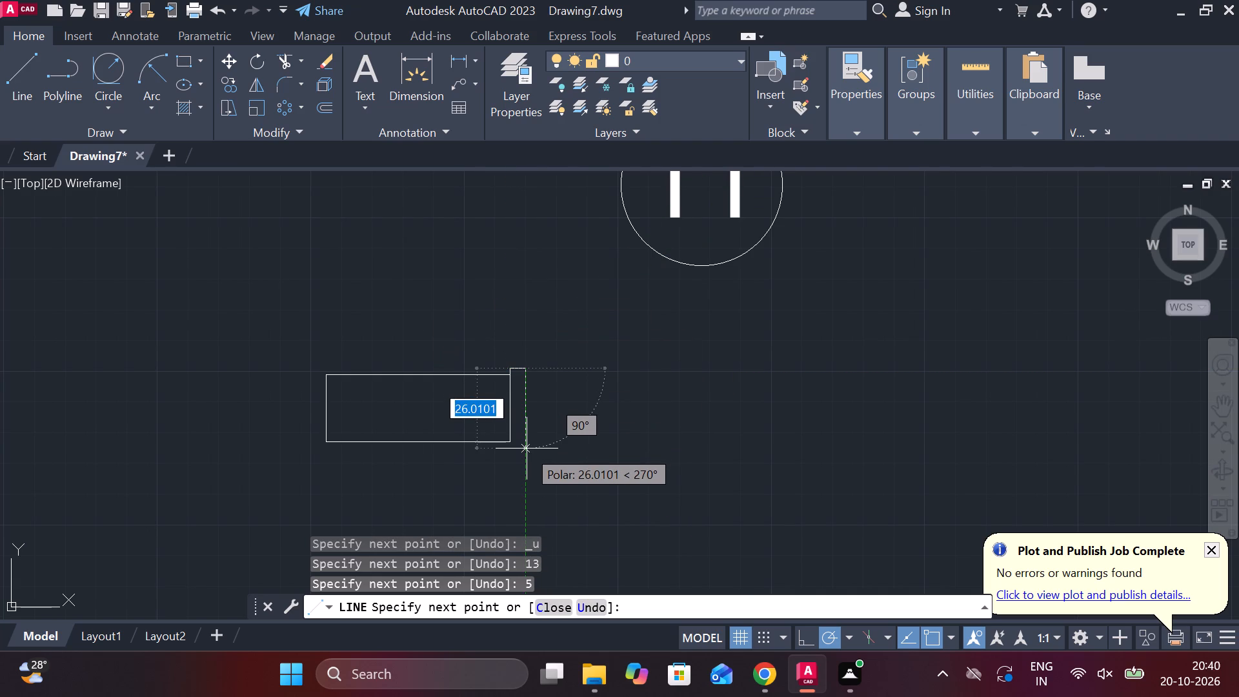
pyautogui.write('26')
pyautogui.press('space')
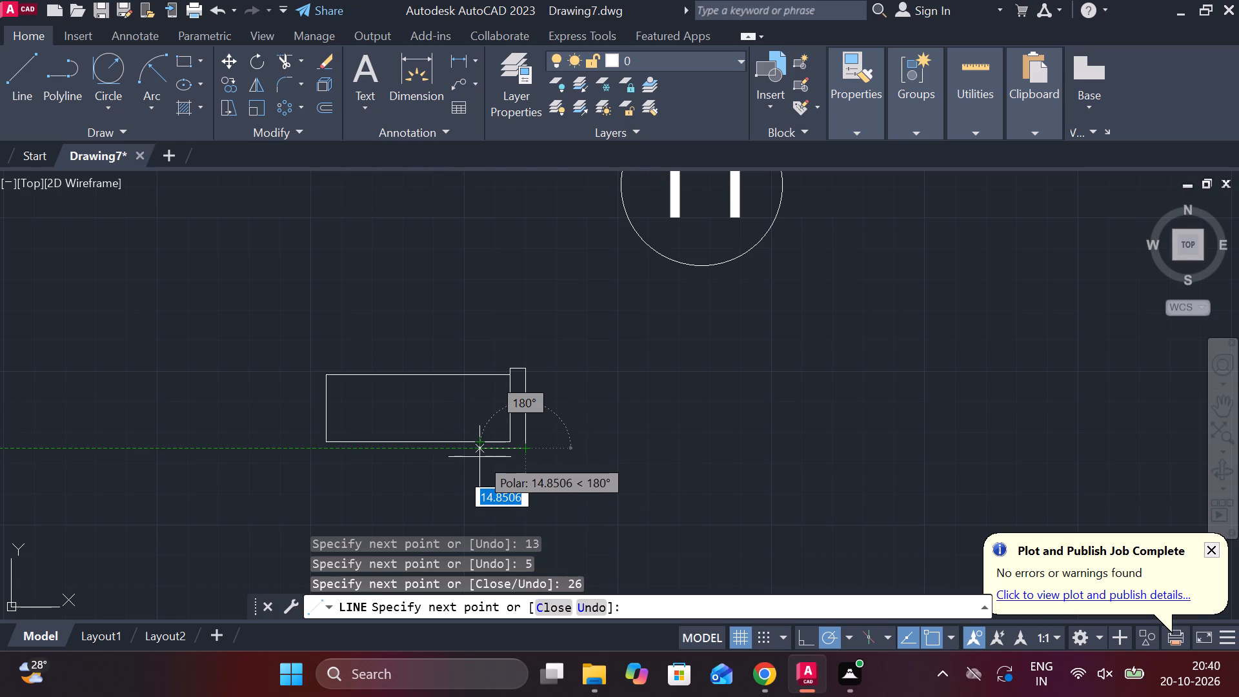
pyautogui.scroll(1, 479, 457)
pyautogui.write('5')
pyautogui.press('space')
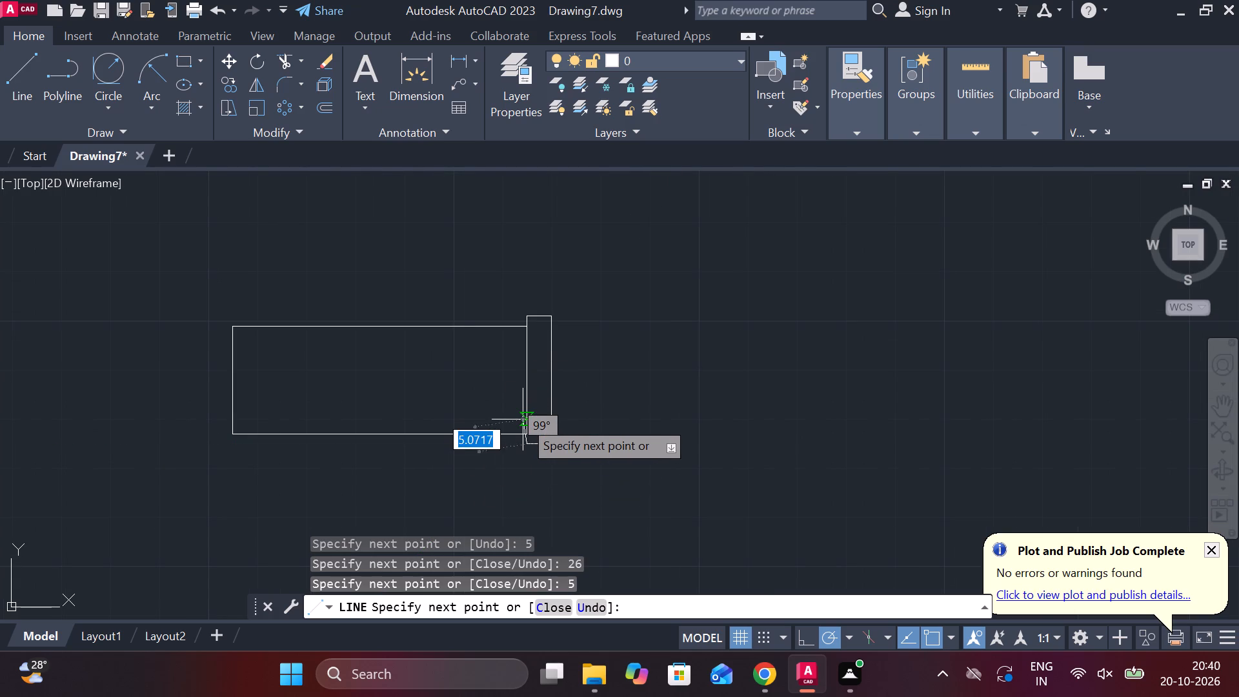
pyautogui.scroll(2, 529, 432)
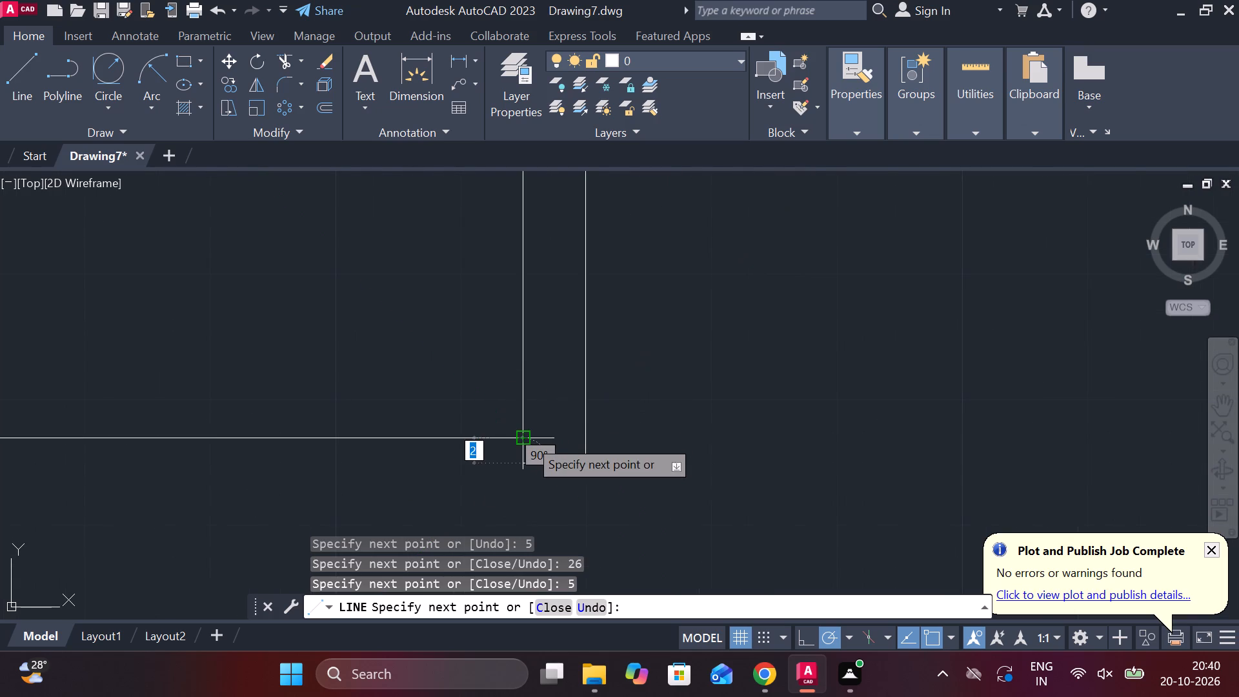
pyautogui.click(528, 438)
pyautogui.press('Escape')
pyautogui.scroll(-1, 695, 380)
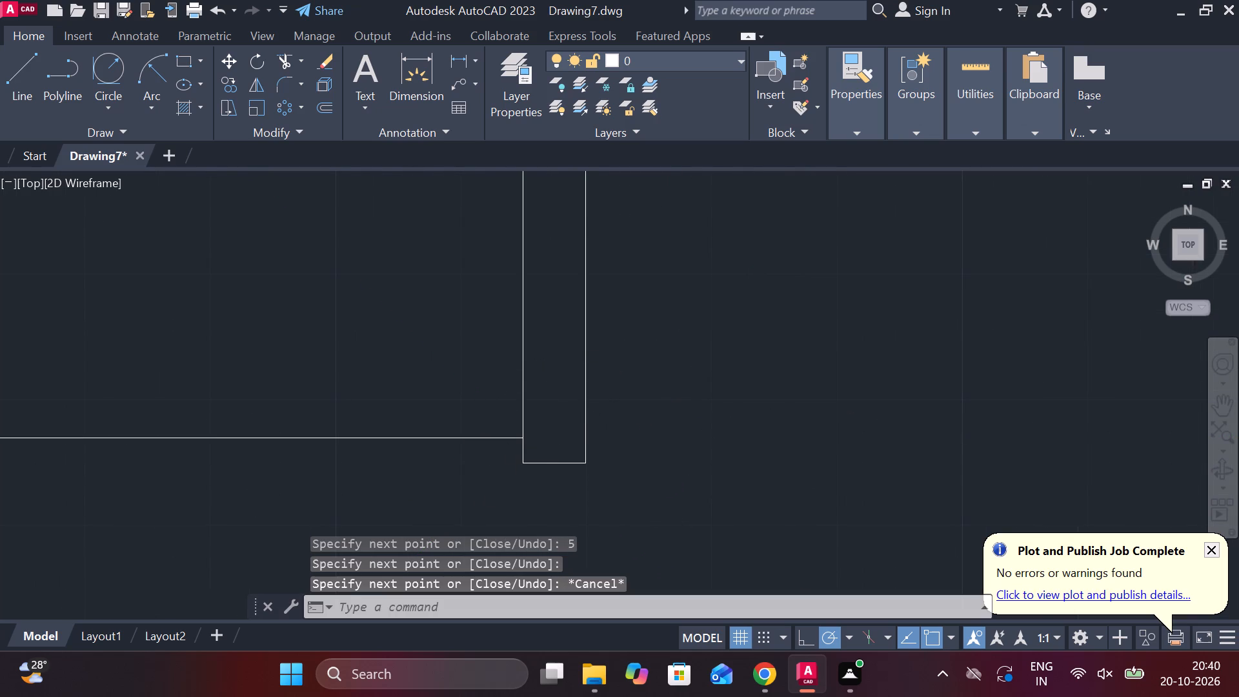
# Draw a horizontal line through the new pin from the midpoint of the body's left edge to the head's outer edge.
pyautogui.scroll(-1, 695, 380)
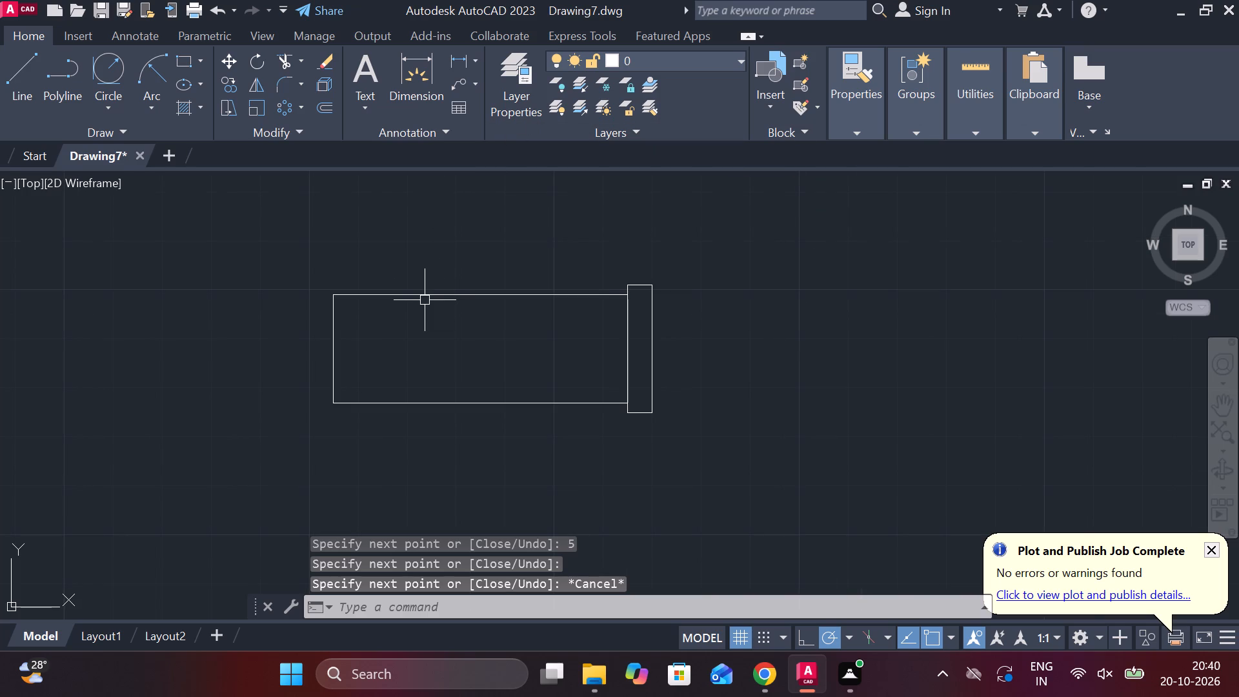
pyautogui.press('l')
pyautogui.press('Return')
pyautogui.doubleClick(337, 349)
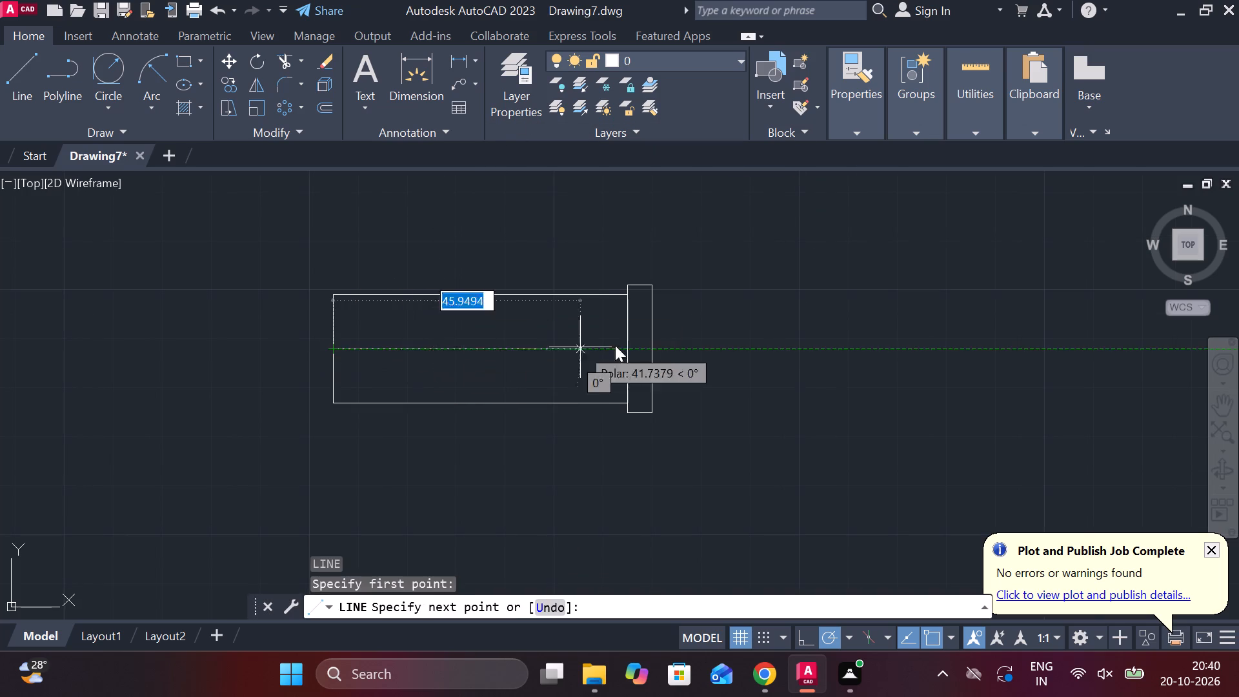
pyautogui.click(658, 343)
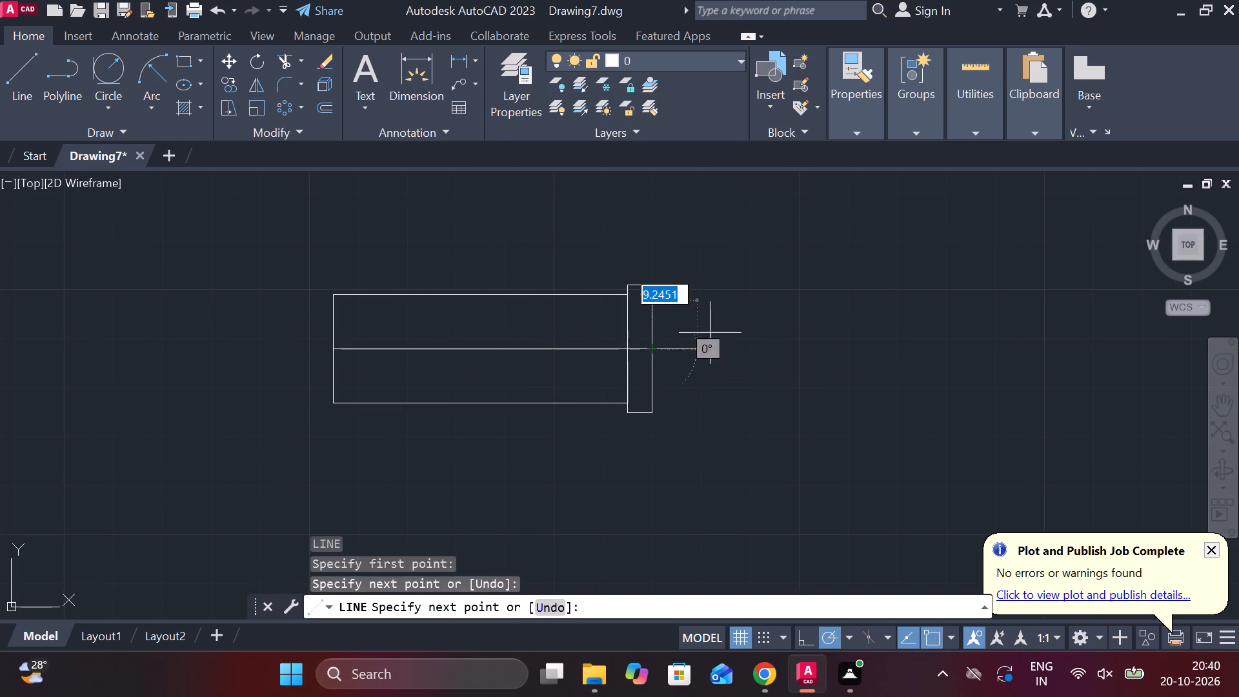
pyautogui.press('Escape')
# Set the linetype of the pin's horizontal middle line to CENTER.
pyautogui.click(622, 344)
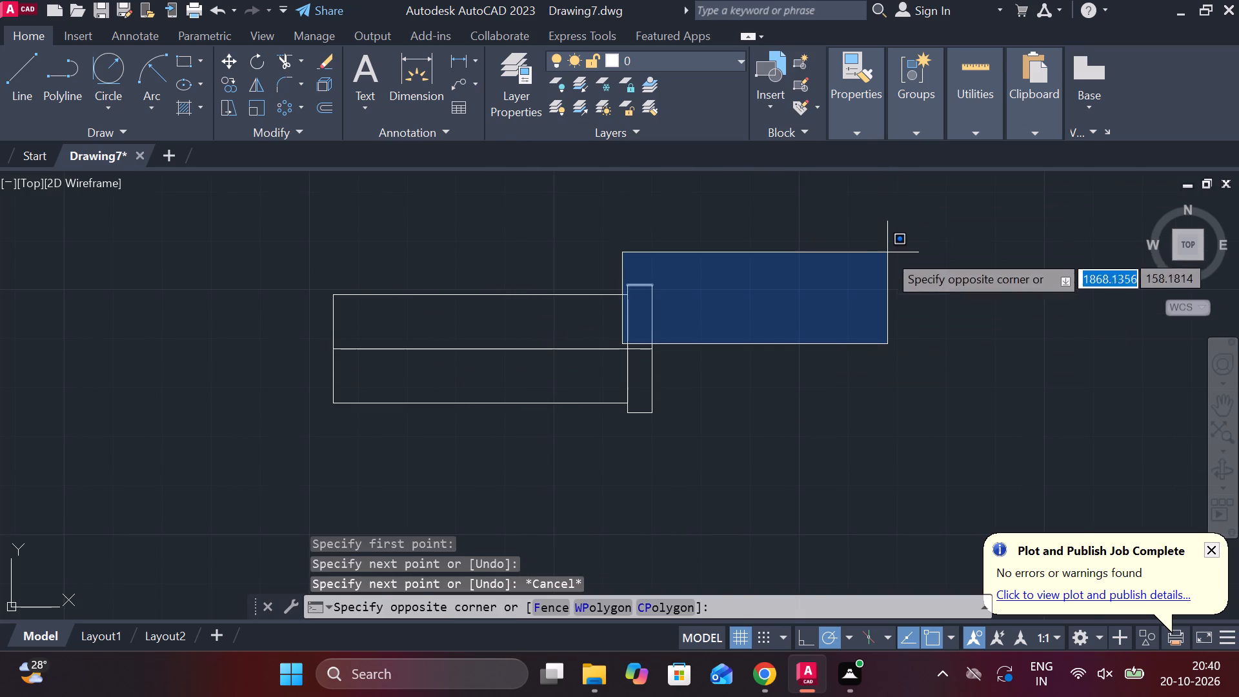
pyautogui.press('Escape')
pyautogui.click(610, 349)
pyautogui.click(840, 128)
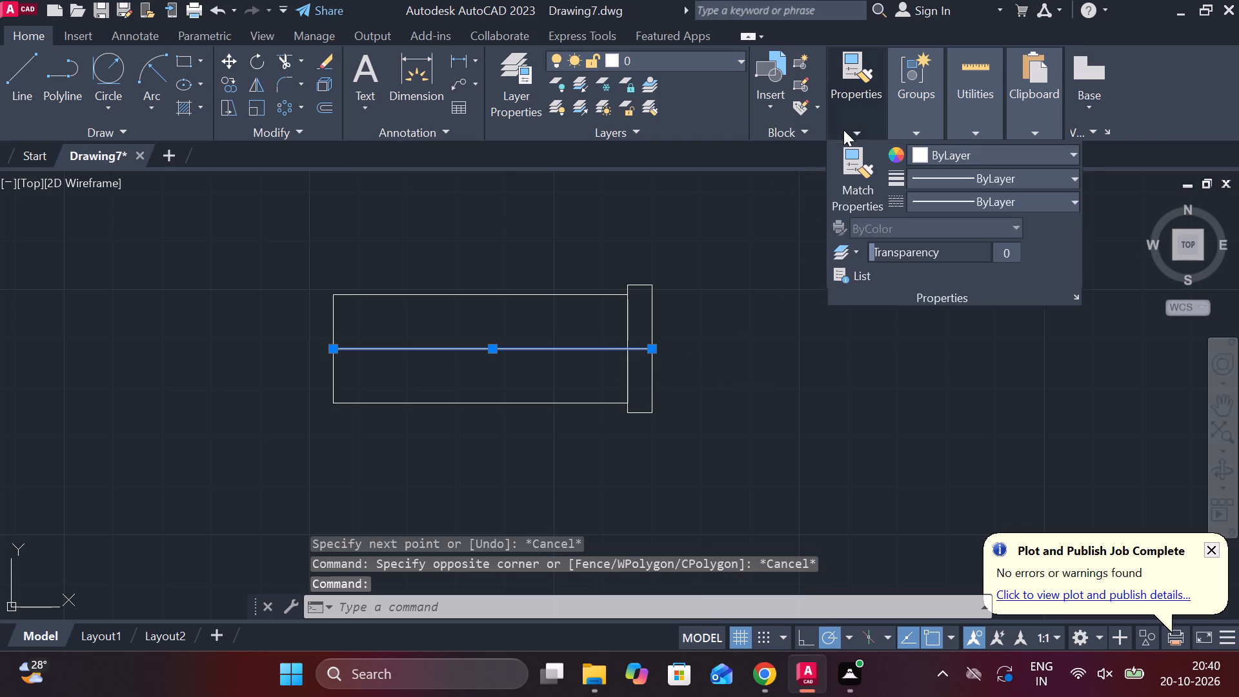
pyautogui.click(996, 187)
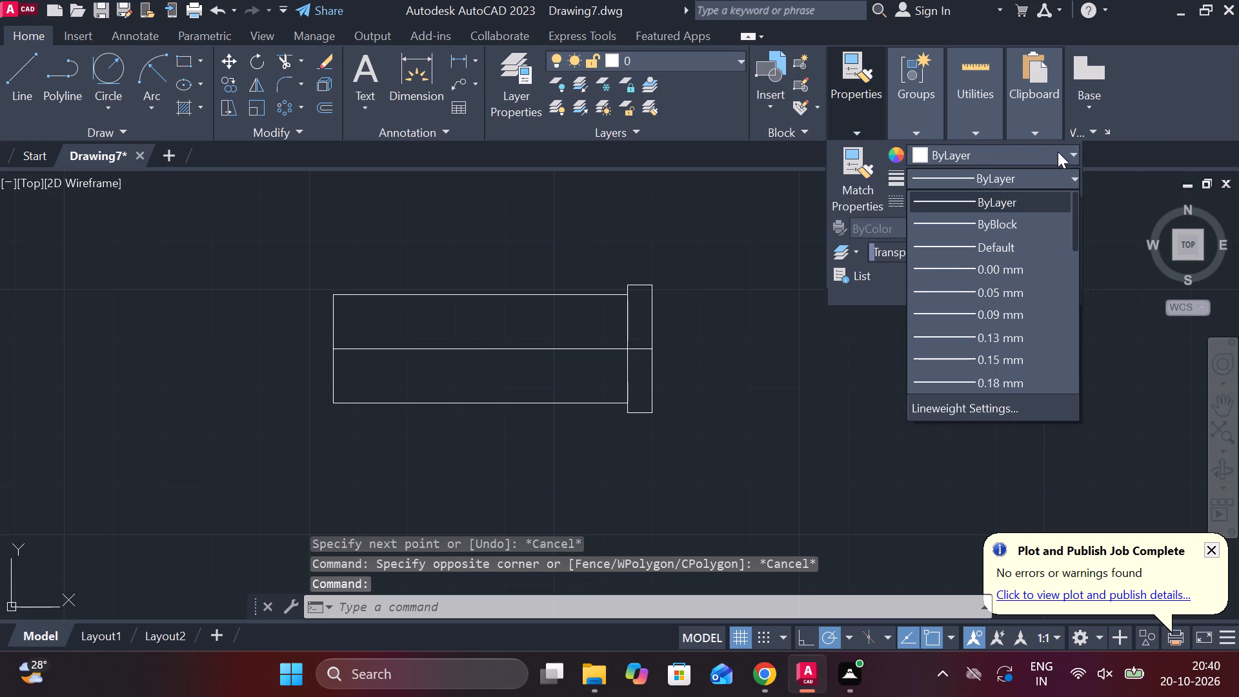
pyautogui.click(1107, 177)
pyautogui.click(1071, 207)
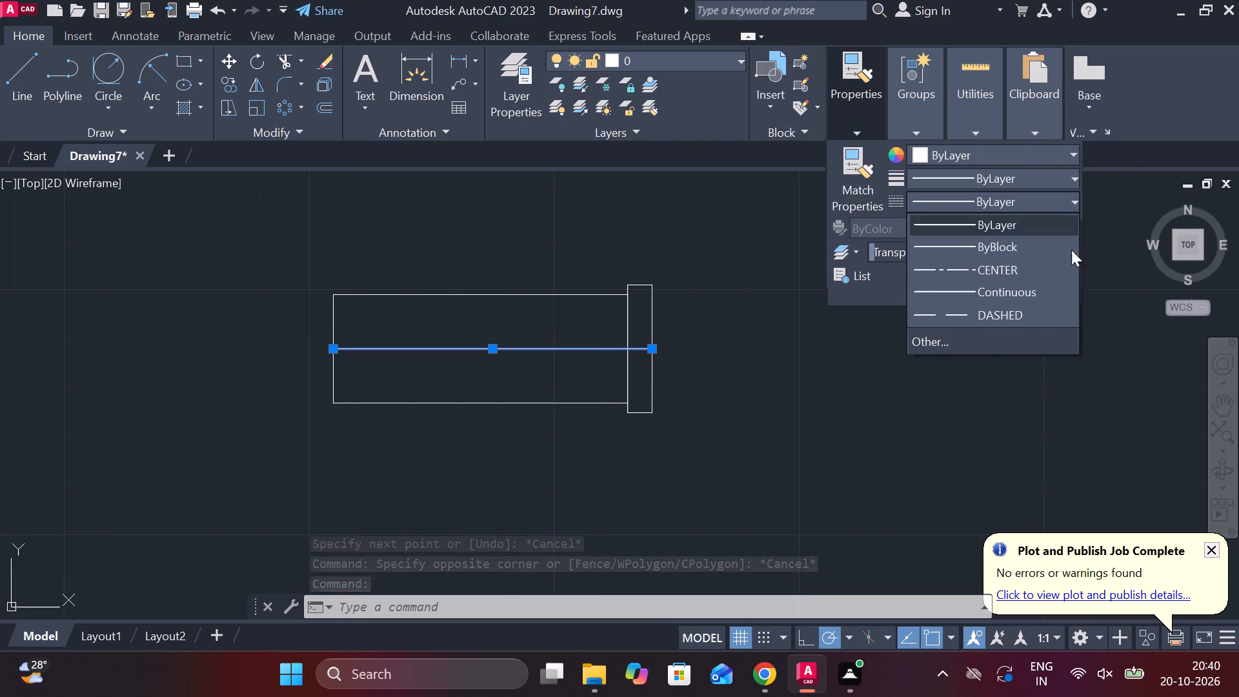
pyautogui.click(971, 275)
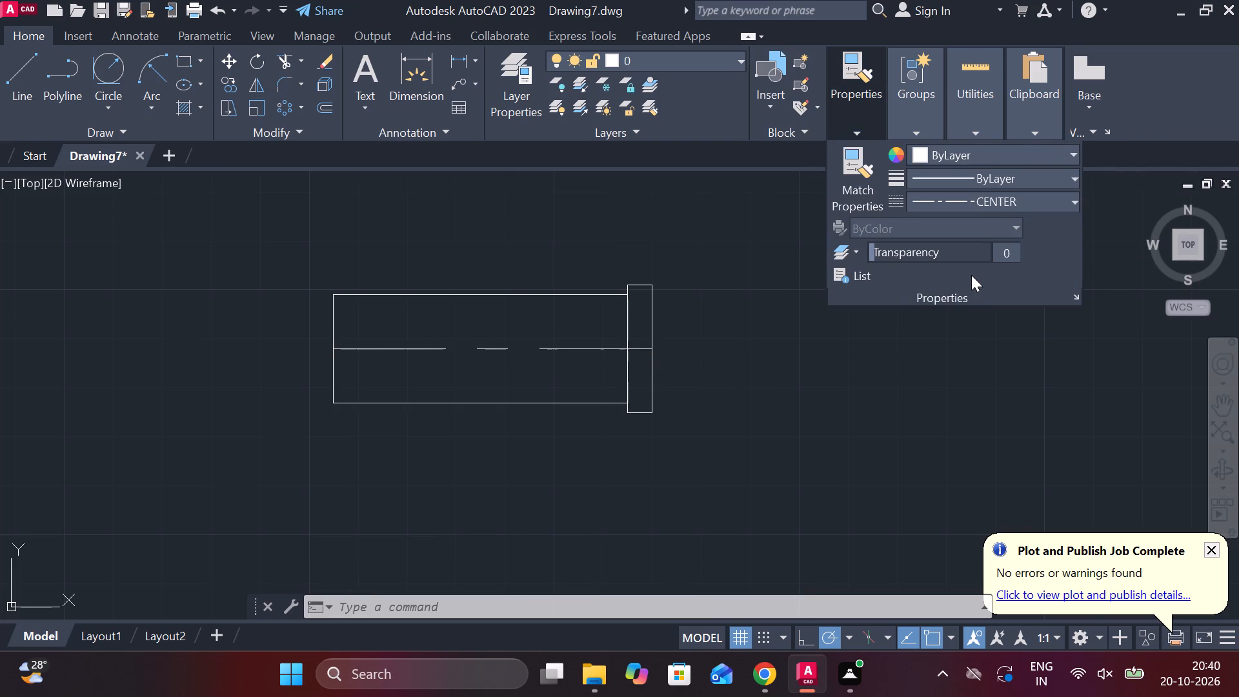
pyautogui.press('Escape')
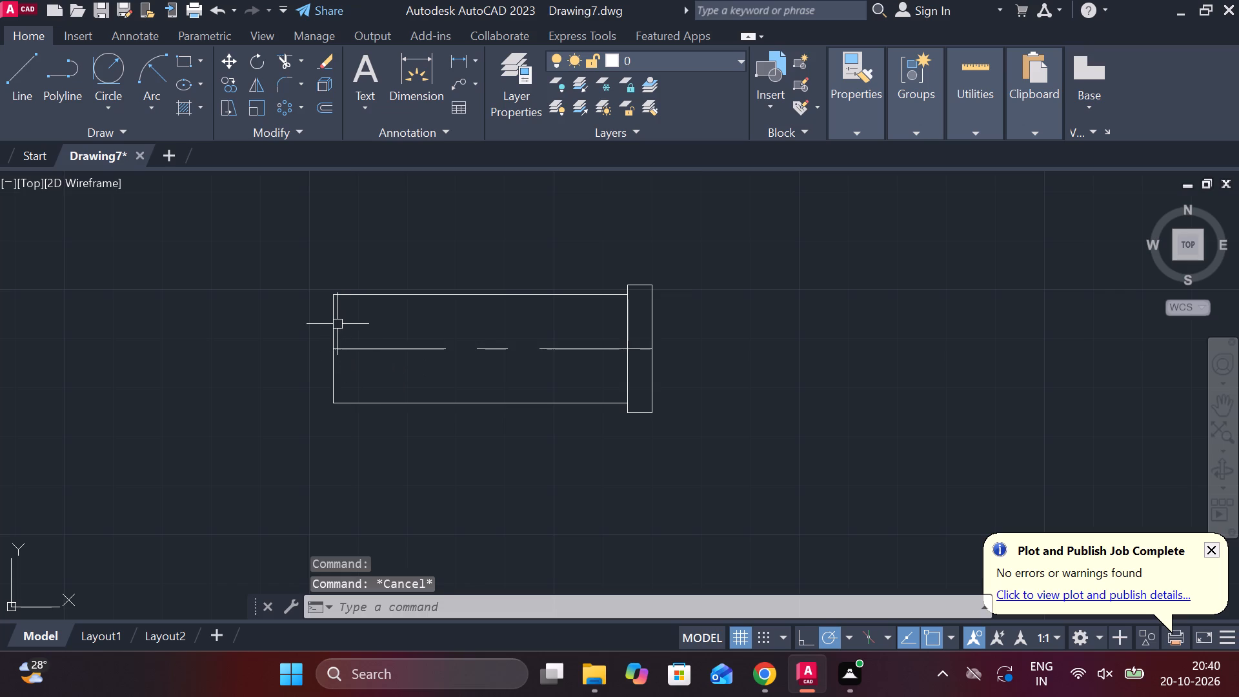
# Offset the pin body's left edge 6 inward.
pyautogui.click(337, 324)
pyautogui.press('o')
pyautogui.press('Return')
pyautogui.press('Return')
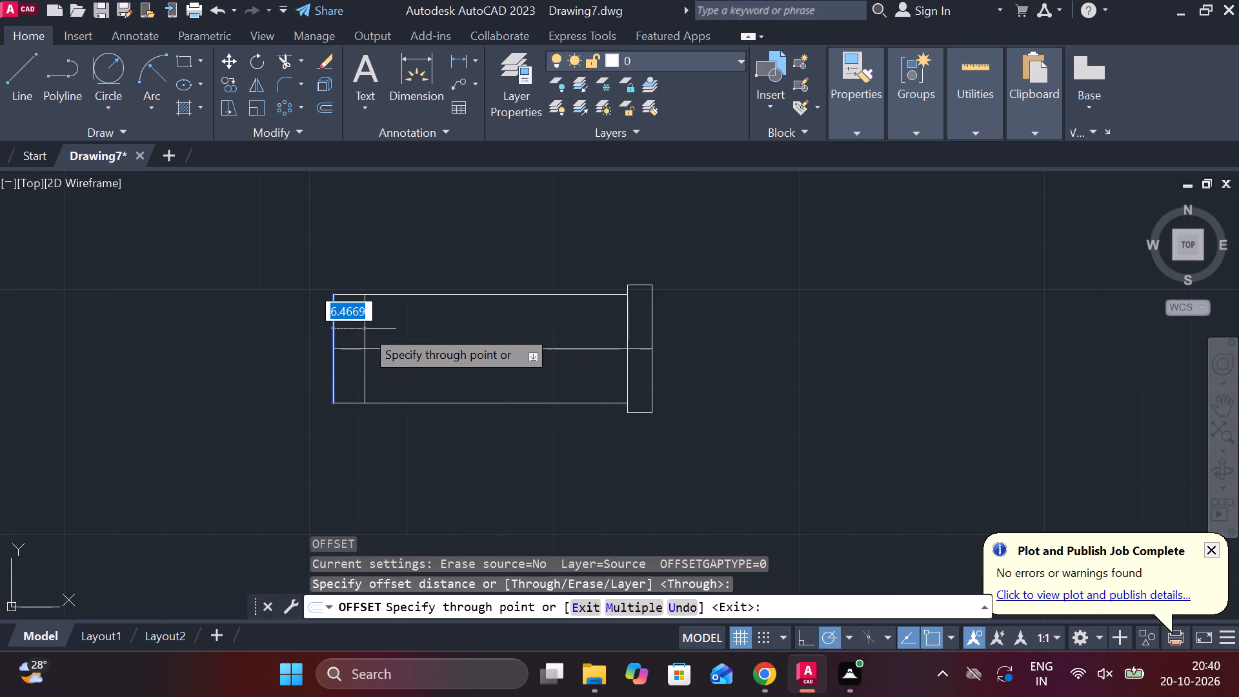
pyautogui.press('6')
pyautogui.press('Return')
pyautogui.press('Escape')
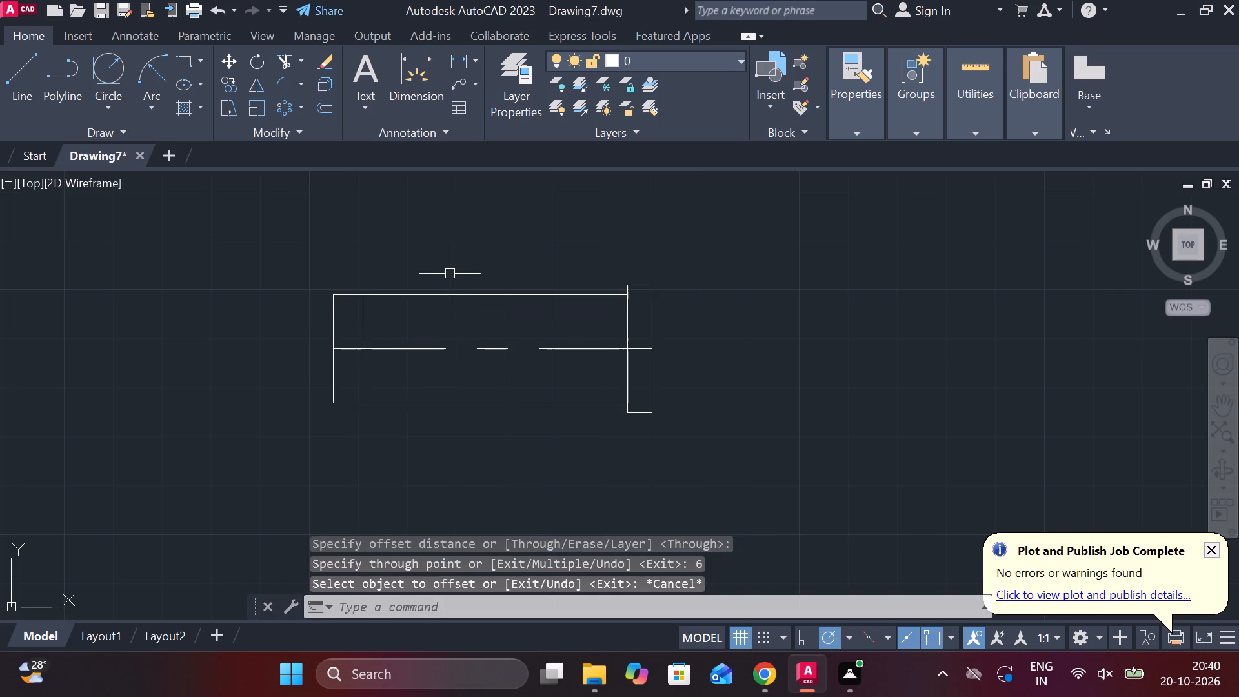
# Draw a circle of diameter 6 where the offset line crosses the pin's centre line.
pyautogui.write('C')
pyautogui.press('space')
pyautogui.click(370, 346)
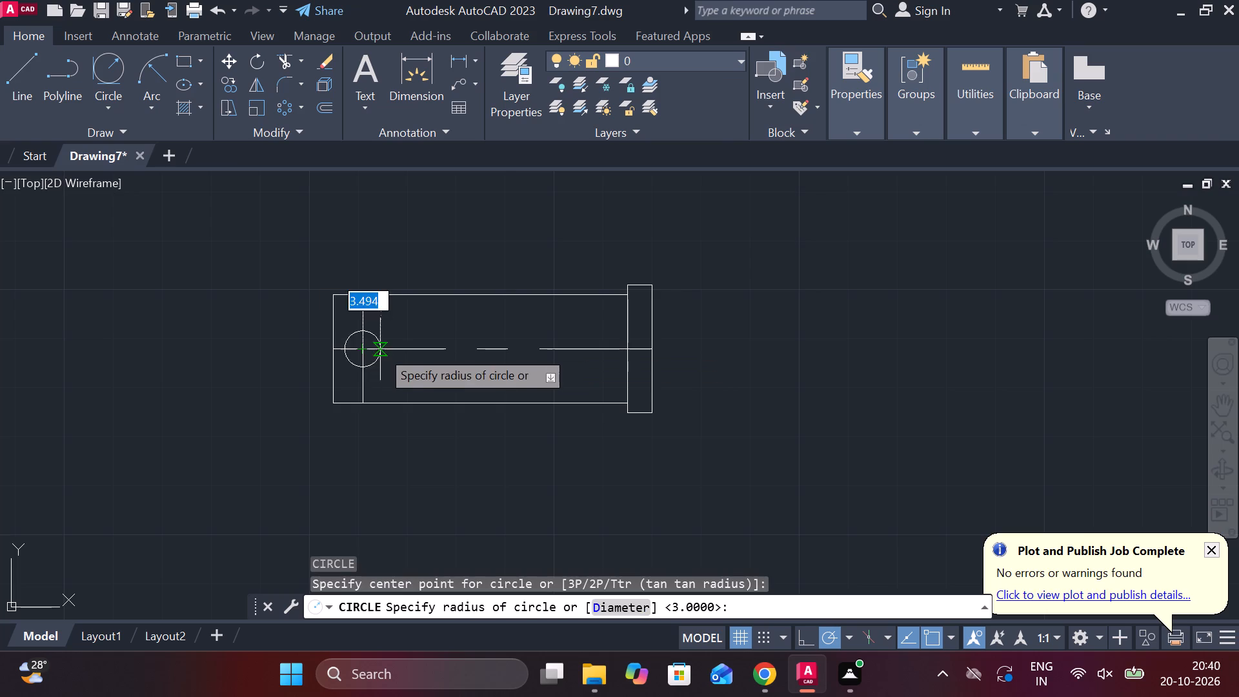
pyautogui.write('D')
pyautogui.press('space')
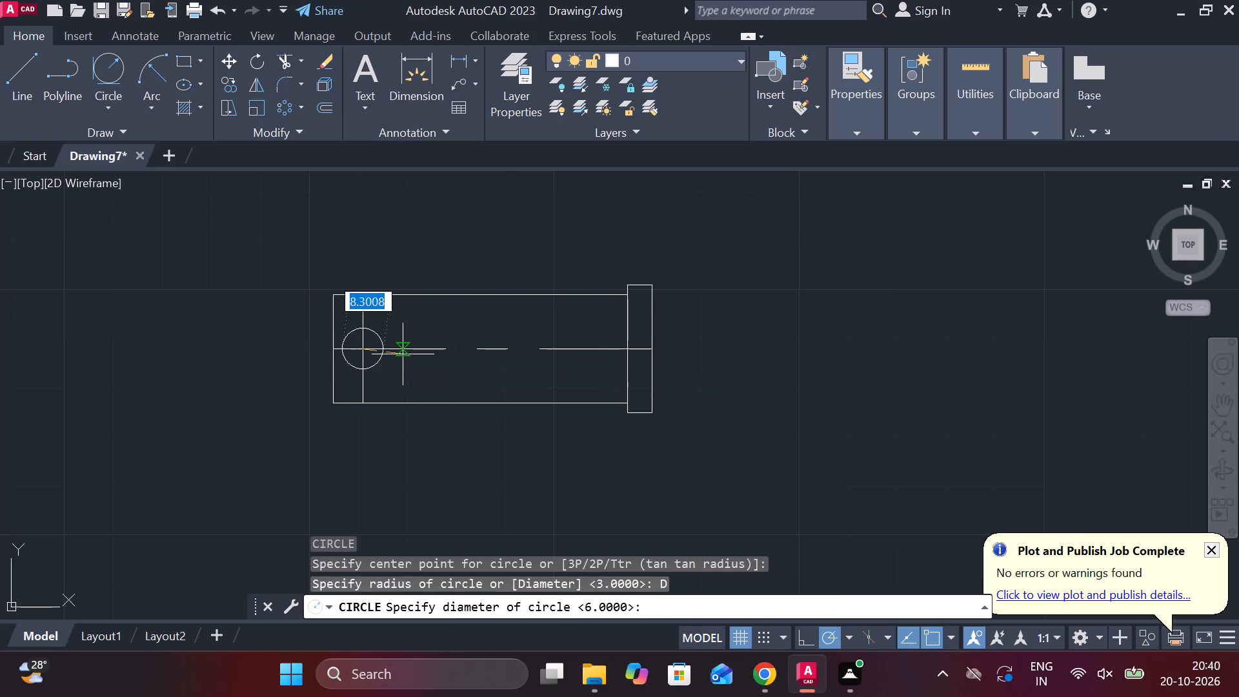
pyautogui.press('6')
pyautogui.press('Return')
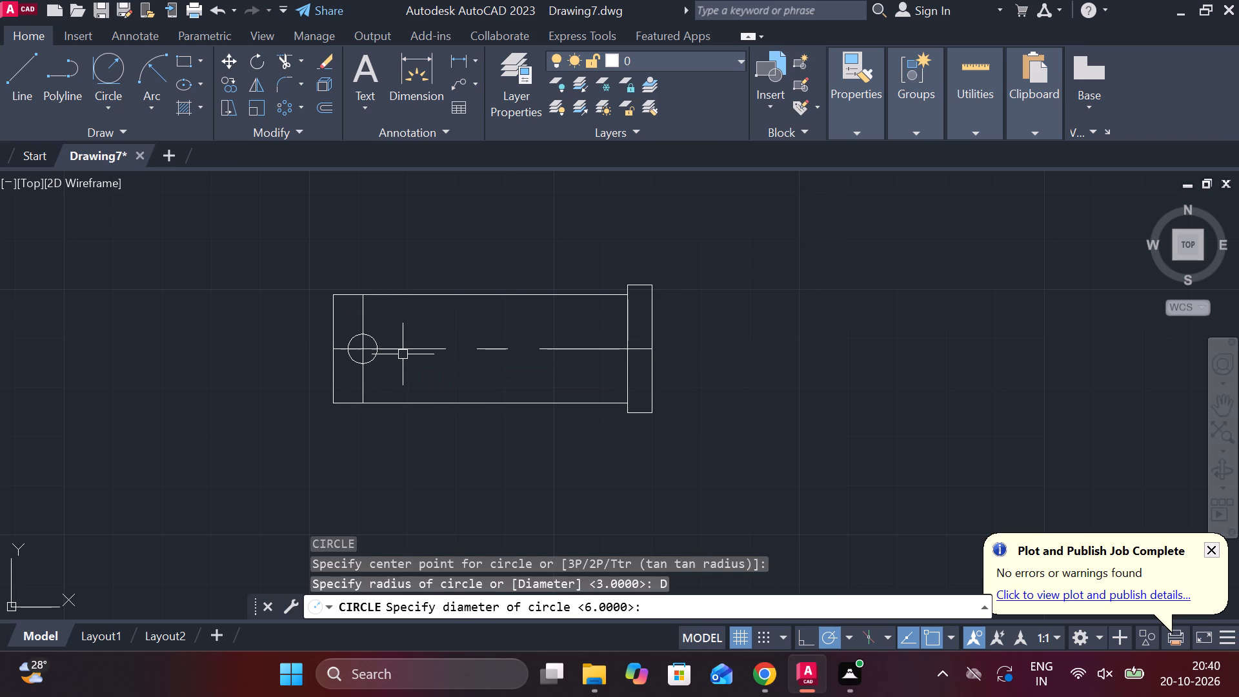
# Add linear dimensions above the pin for the body's length and the head's thickness.
pyautogui.click(452, 57)
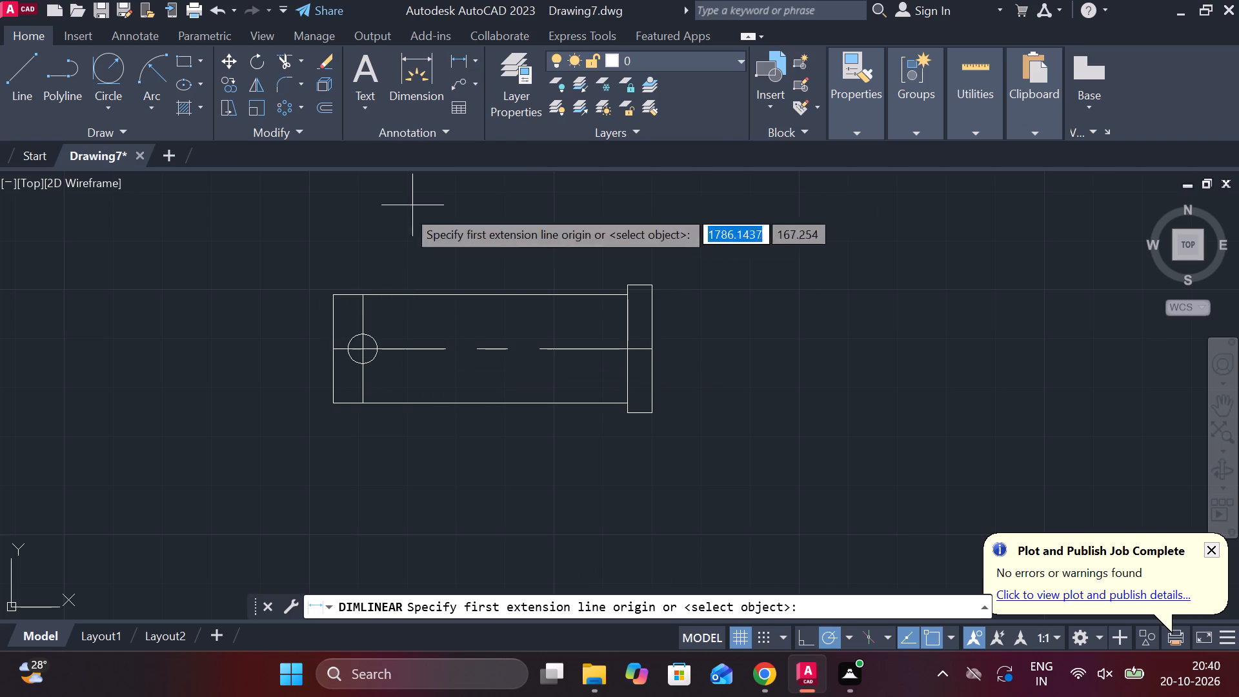
pyautogui.click(328, 294)
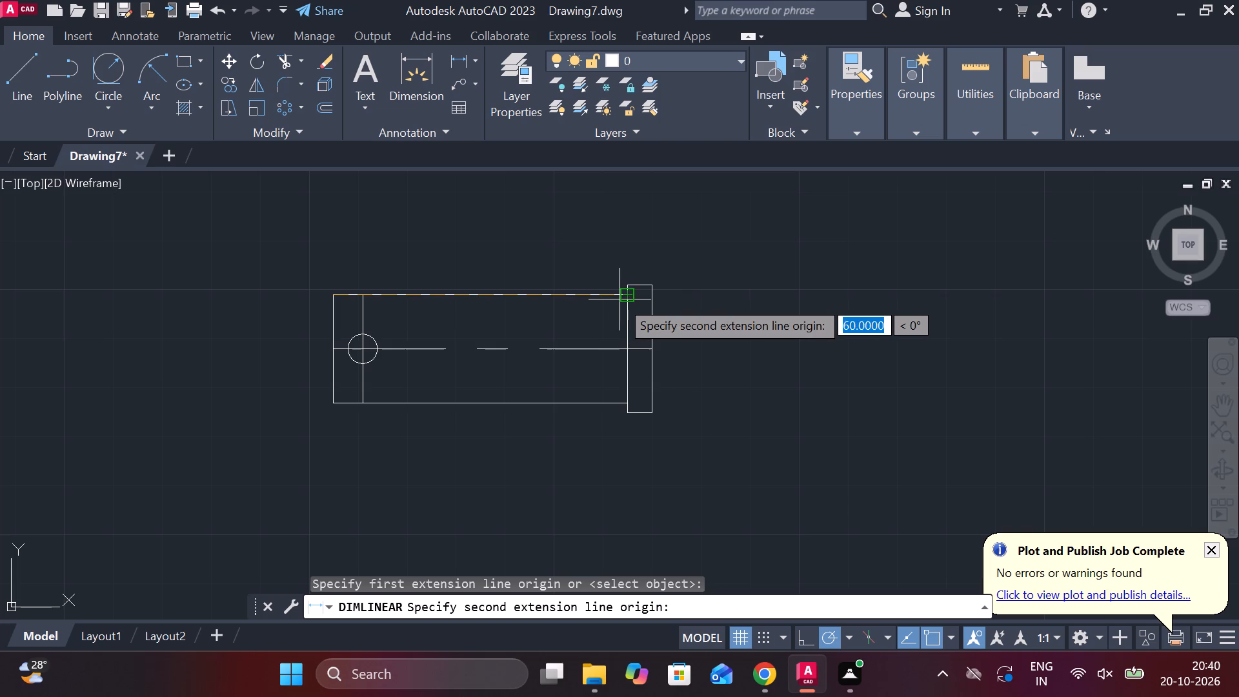
pyautogui.click(623, 299)
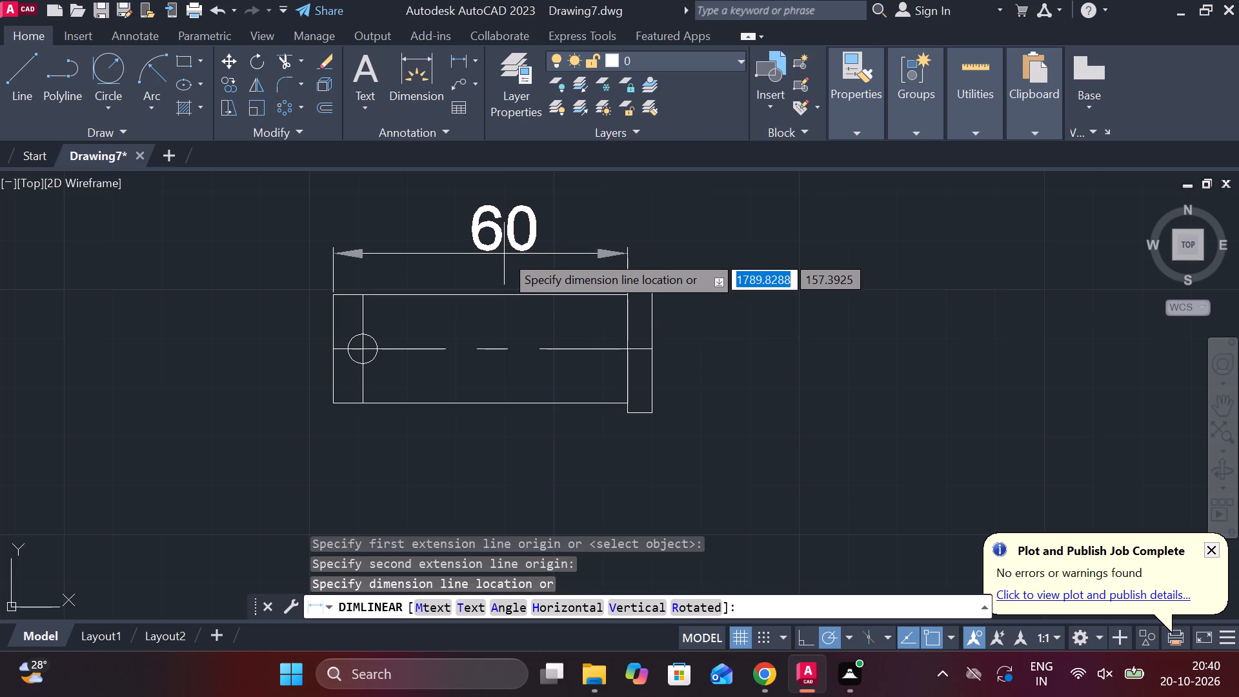
pyautogui.click(482, 250)
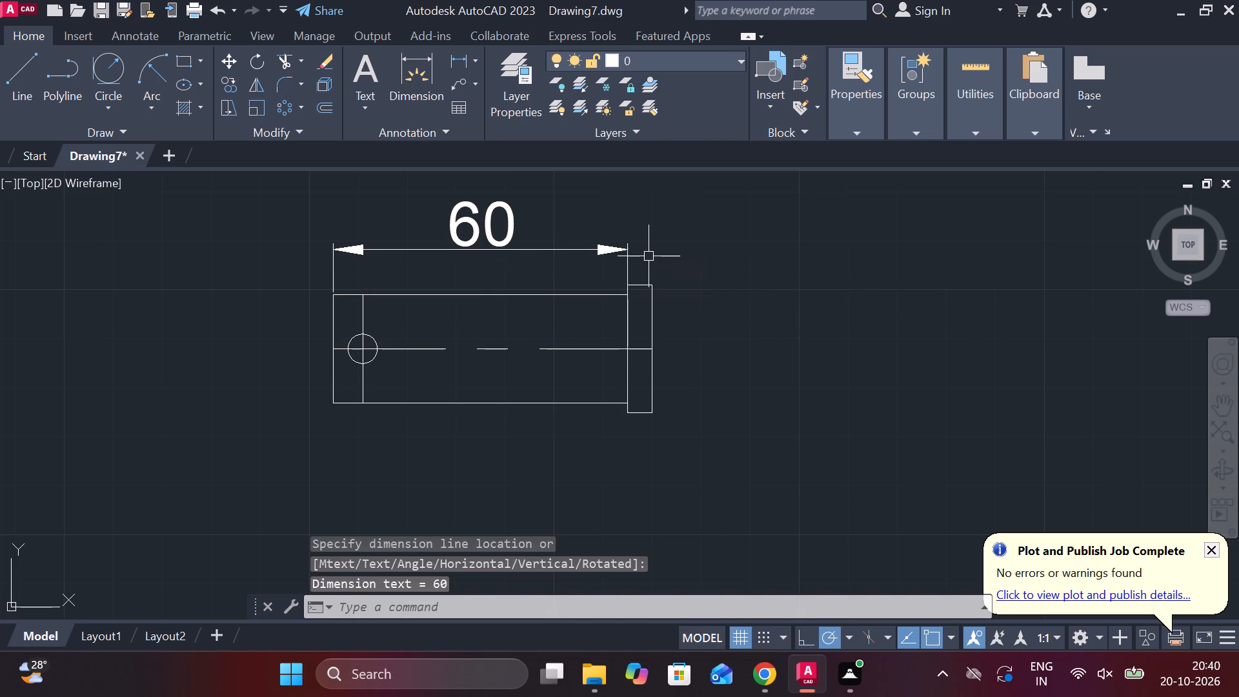
pyautogui.press('space')
pyautogui.click(631, 288)
pyautogui.click(649, 288)
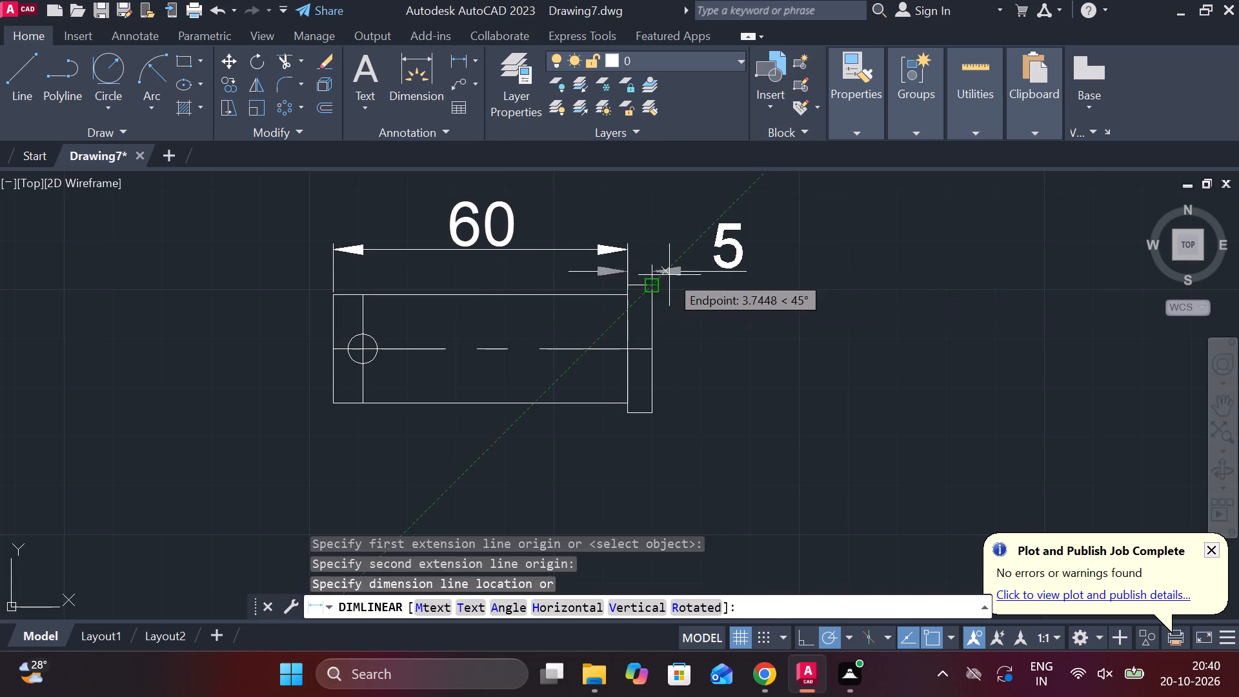
pyautogui.click(658, 217)
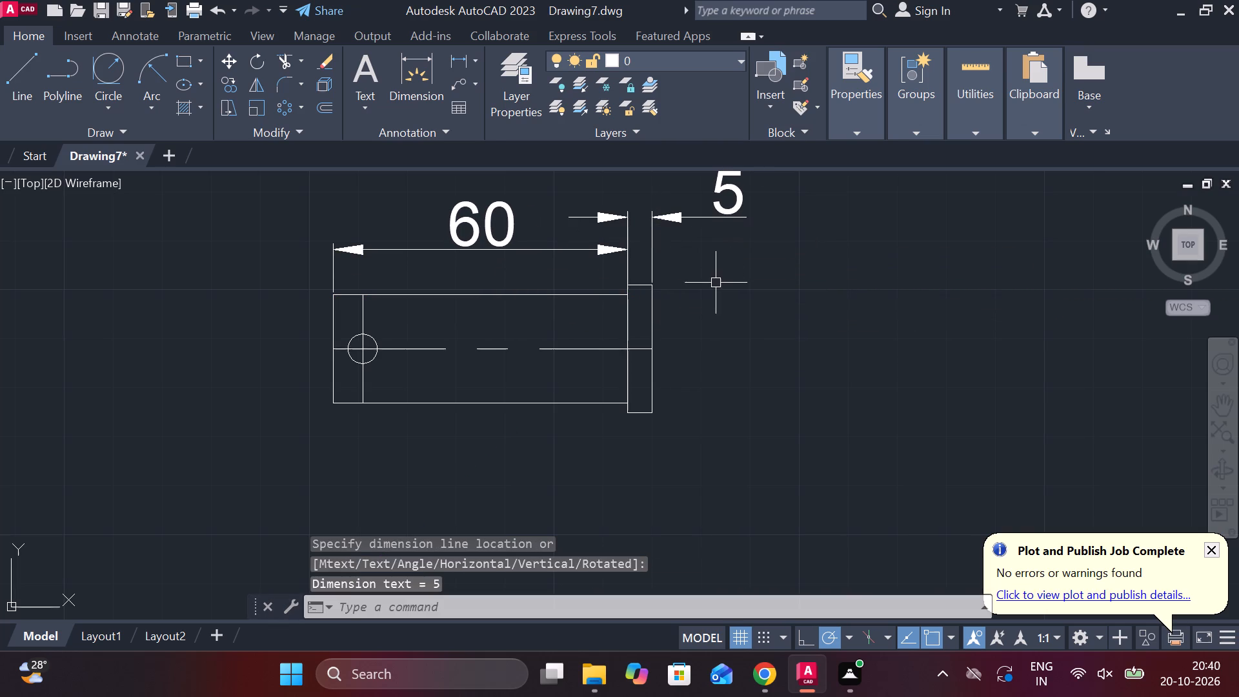
# Add a vertical linear dimension for the full height of the head, placed outside the head's outer edge.
pyautogui.middleClick(713, 283)
pyautogui.press('space')
pyautogui.click(650, 277)
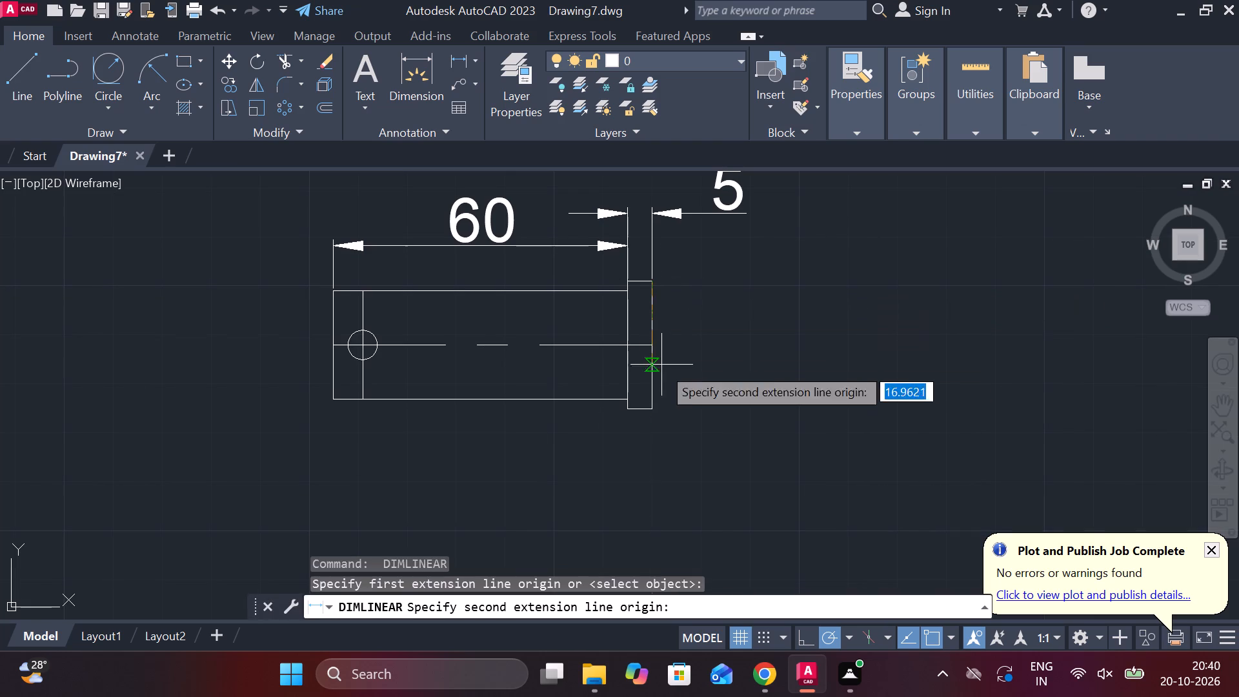
pyautogui.click(656, 401)
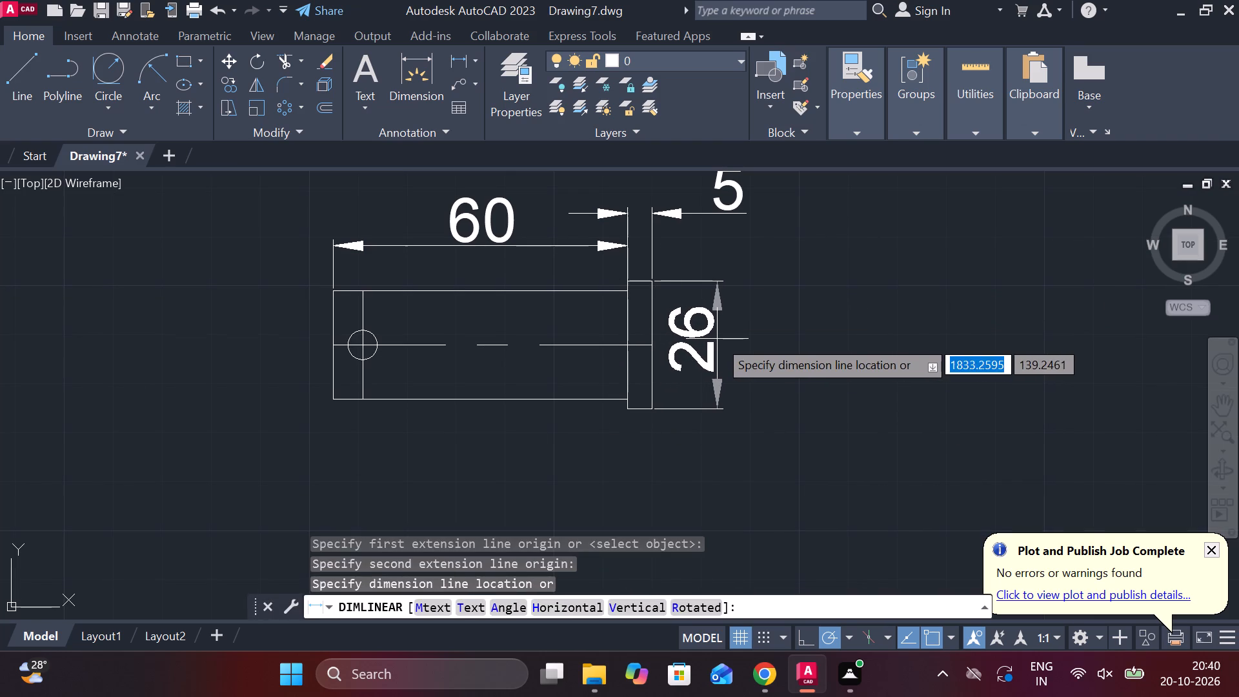
pyautogui.click(723, 336)
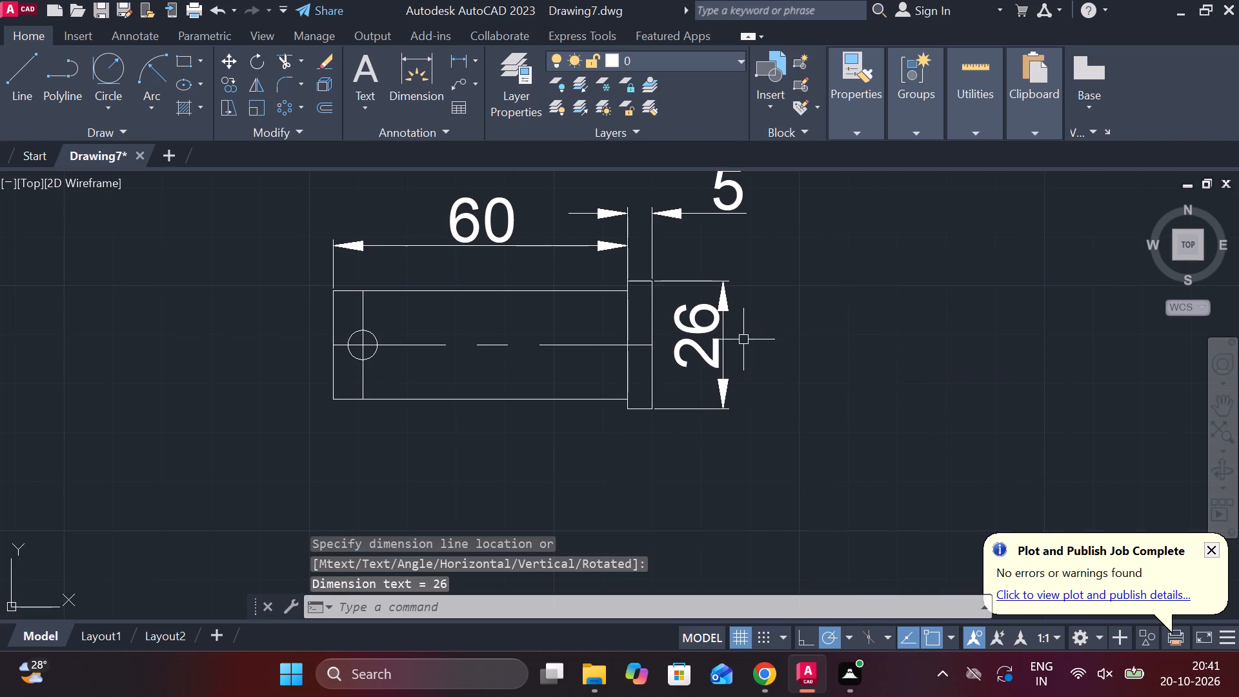
# Insert a diameter symbol before the value in the head's vertical dimension text.
pyautogui.scroll(1, 705, 343)
pyautogui.doubleClick(705, 350)
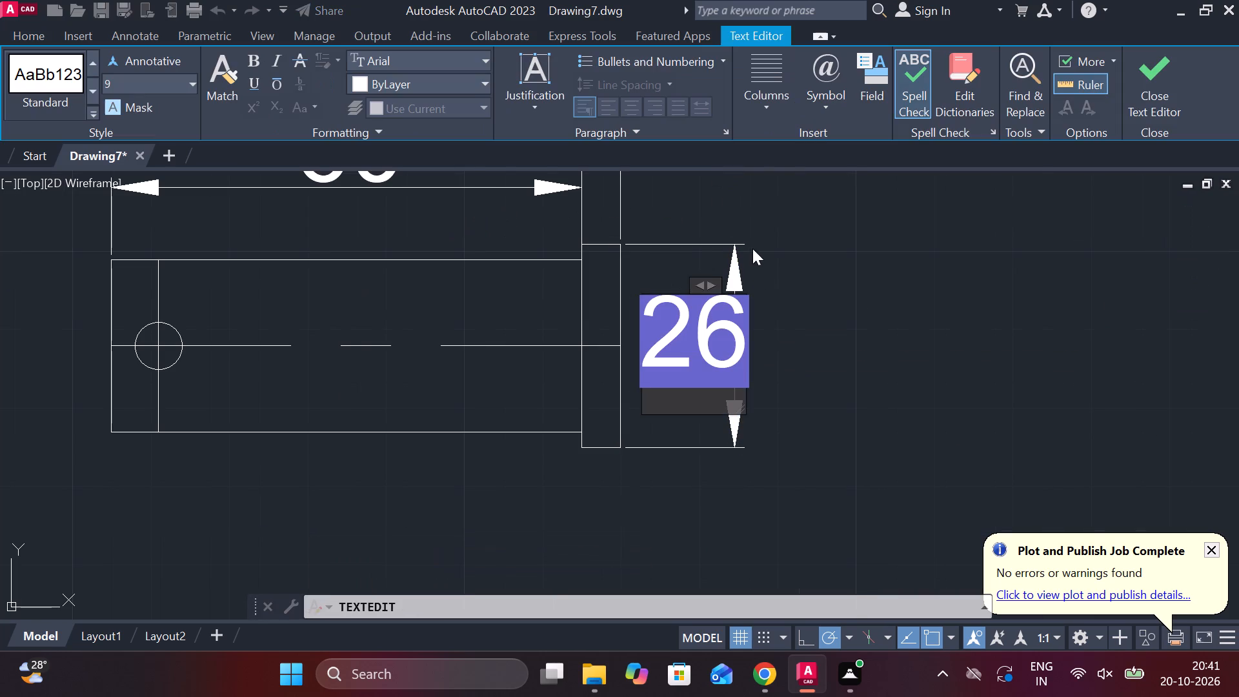
pyautogui.click(822, 113)
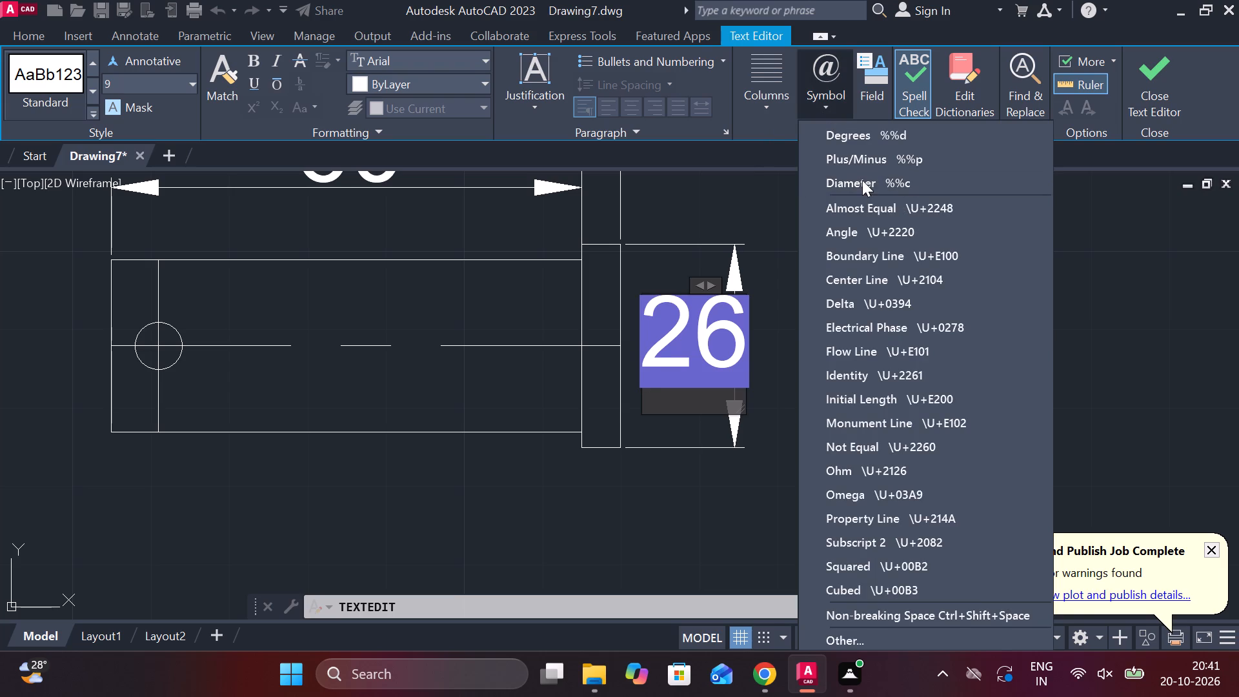
pyautogui.click(862, 180)
pyautogui.click(1153, 101)
pyautogui.scroll(-1, 814, 336)
pyautogui.scroll(1, 791, 338)
pyautogui.click(739, 328)
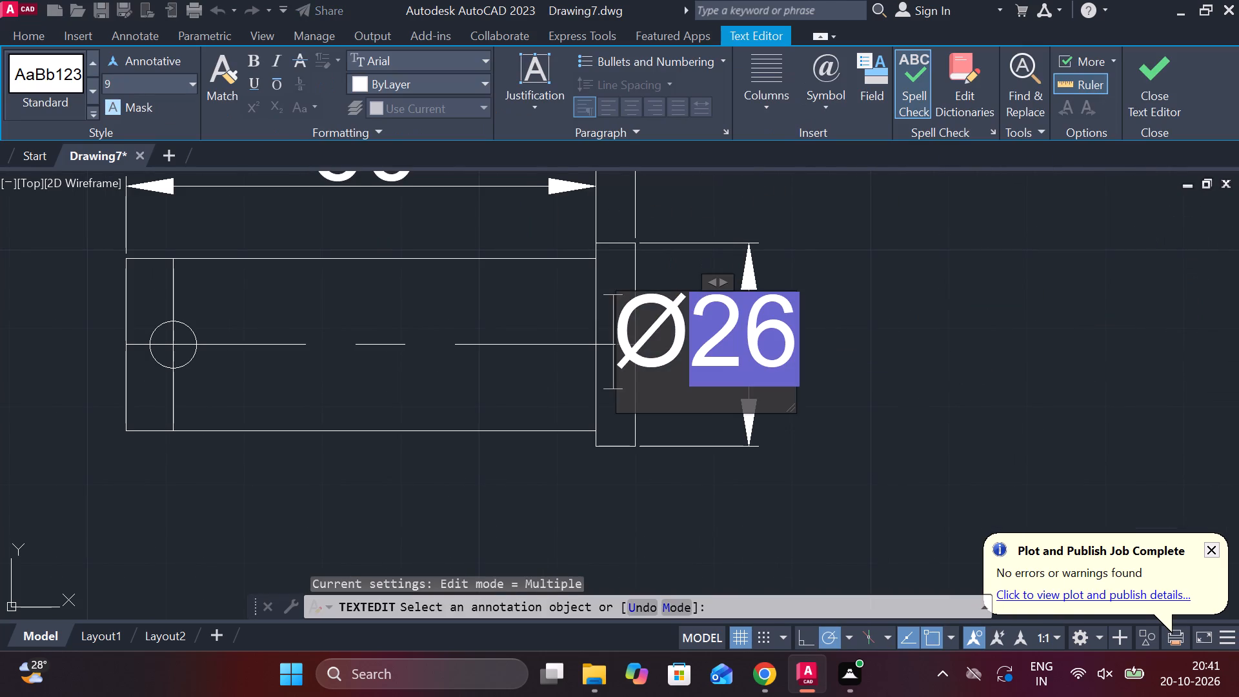
pyautogui.press('Escape')
pyautogui.press('Escape')
# Move the head's diameter dimension text straight down so it sits below the pin, clear of the arrows.
pyautogui.click(745, 334)
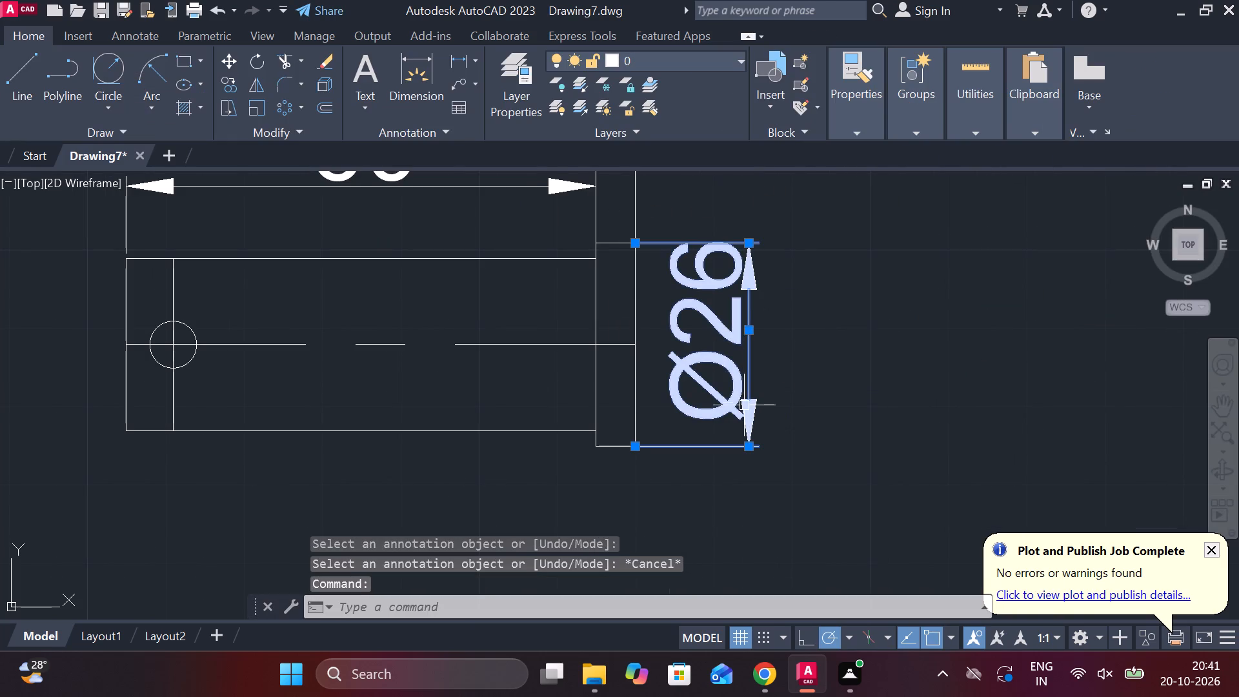
pyautogui.moveTo(749, 329); pyautogui.dragTo(751, 344)
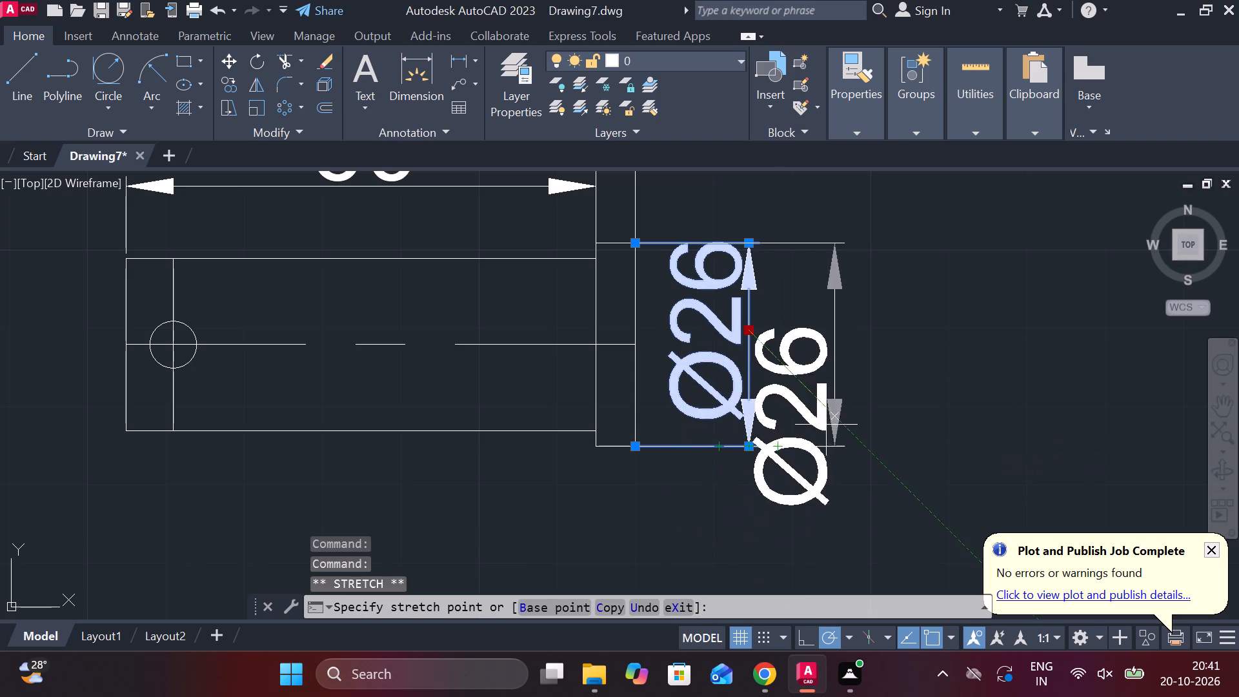
pyautogui.moveTo(800, 201); pyautogui.dragTo(714, 389, button='middle')
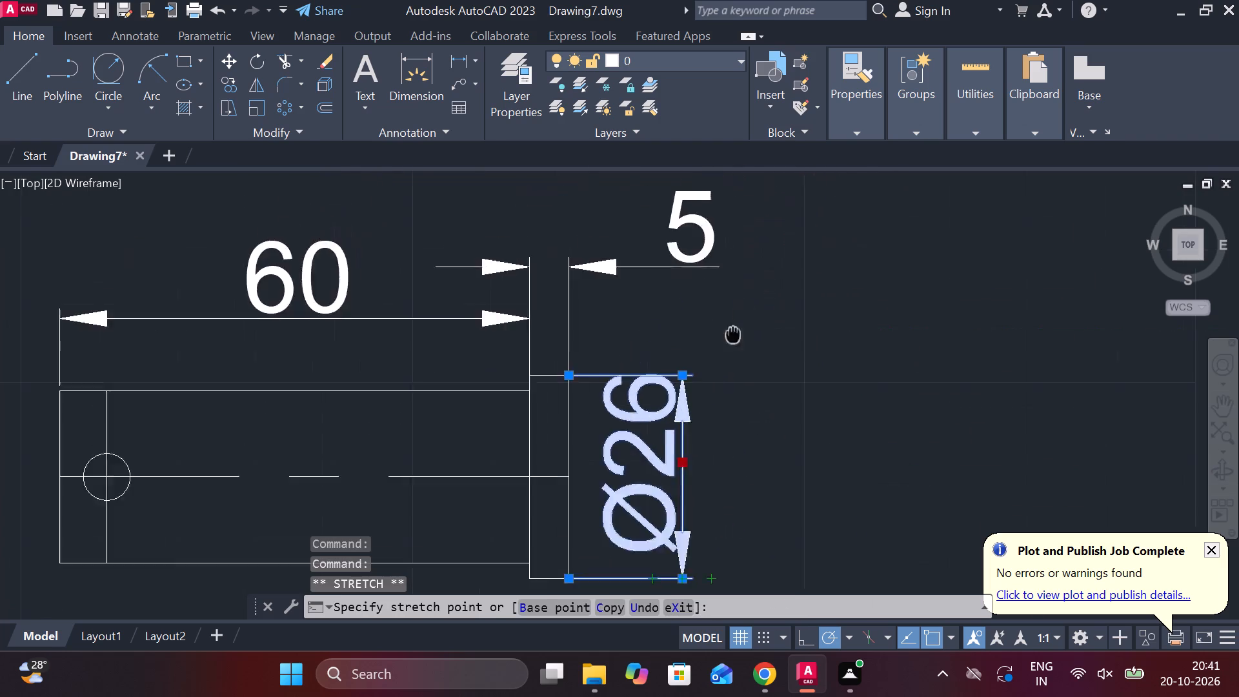
pyautogui.moveTo(714, 389); pyautogui.dragTo(698, 455, button='middle')
pyautogui.scroll(-3, 761, 408)
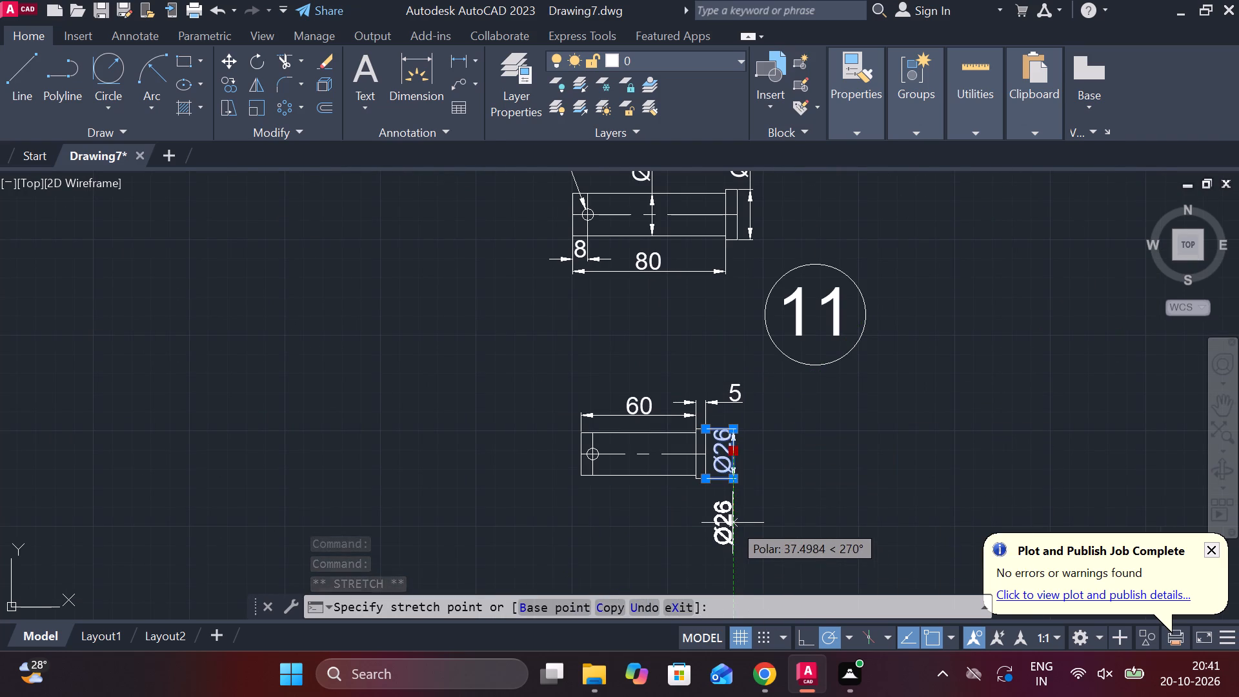
pyautogui.click(732, 510)
pyautogui.press('Escape')
# Dimension the distance from the body's left edge to the hole's vertical line, placed below the pin.
pyautogui.moveTo(772, 500); pyautogui.dragTo(772, 451, button='middle')
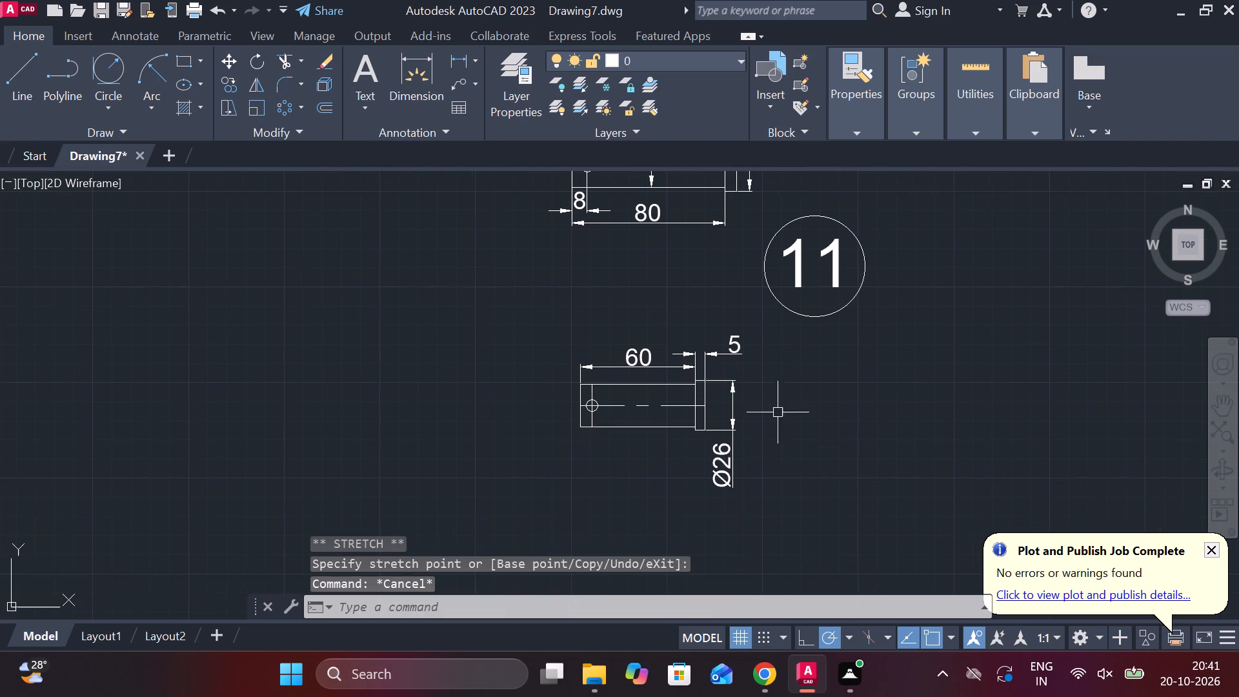
pyautogui.click(448, 57)
pyautogui.scroll(1, 570, 389)
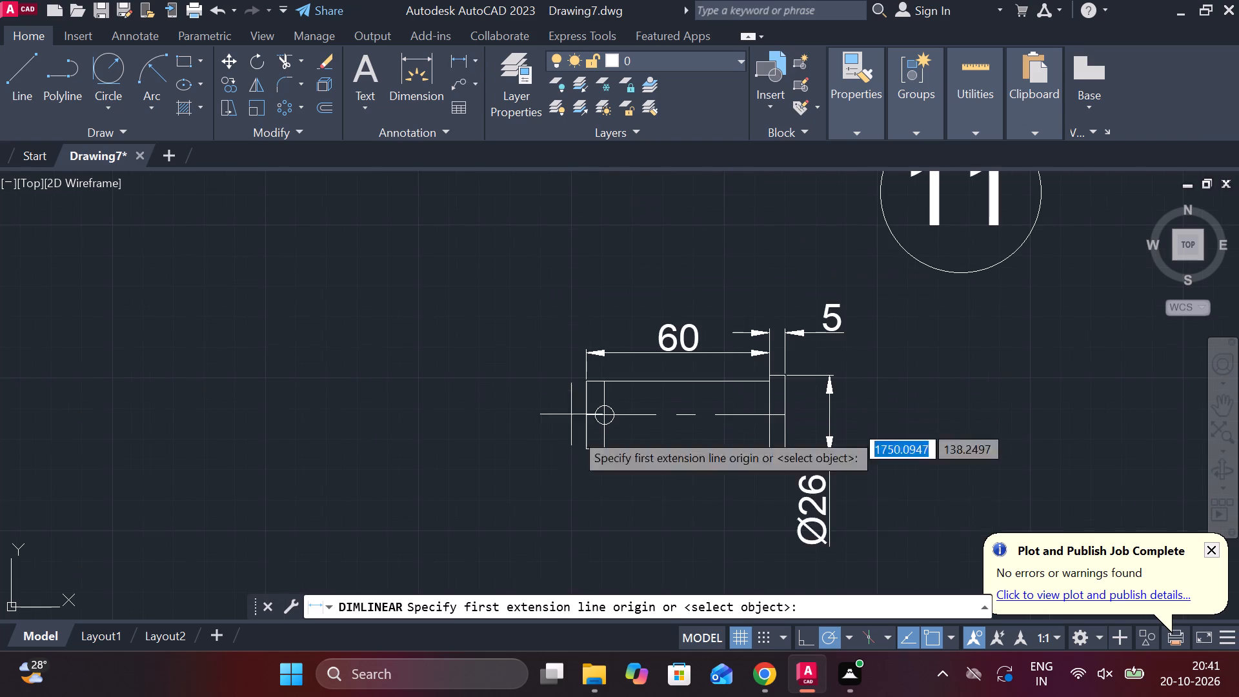
pyautogui.click(581, 446)
pyautogui.click(601, 449)
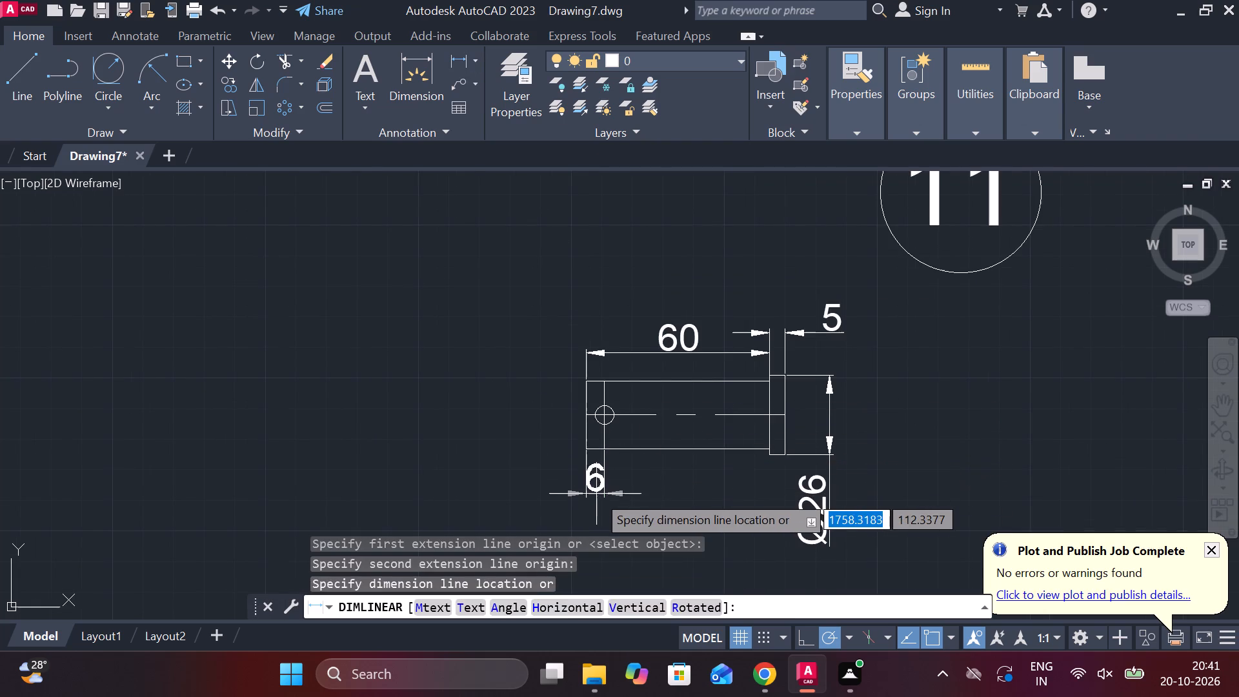
pyautogui.click(596, 494)
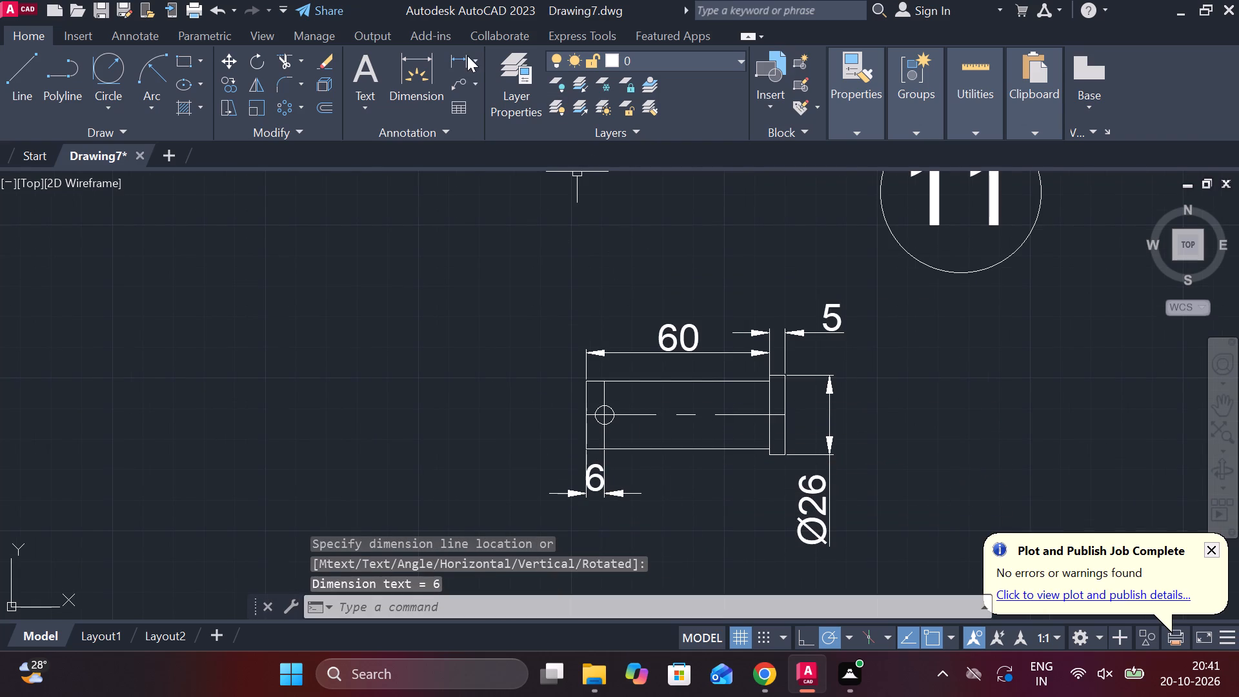
# Add a diameter dimension to the small hole, placed diagonally above and outside the pin's plain end.
pyautogui.click(473, 59)
pyautogui.click(516, 287)
pyautogui.click(592, 407)
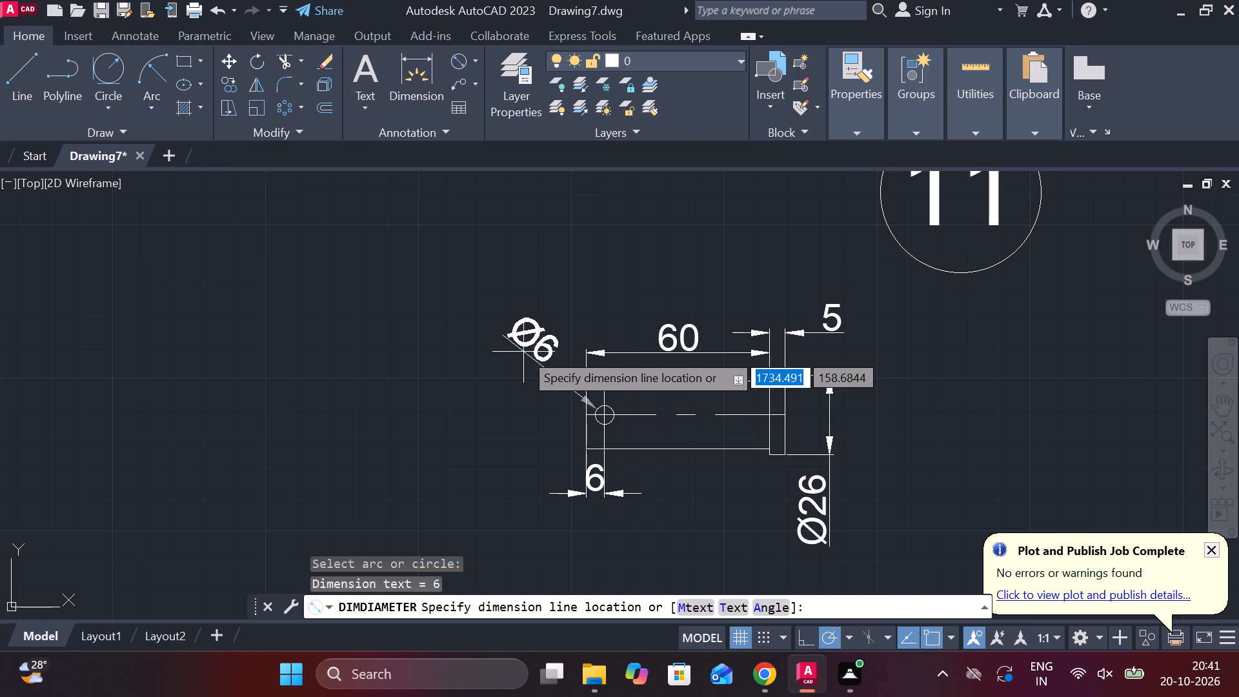
pyautogui.click(523, 352)
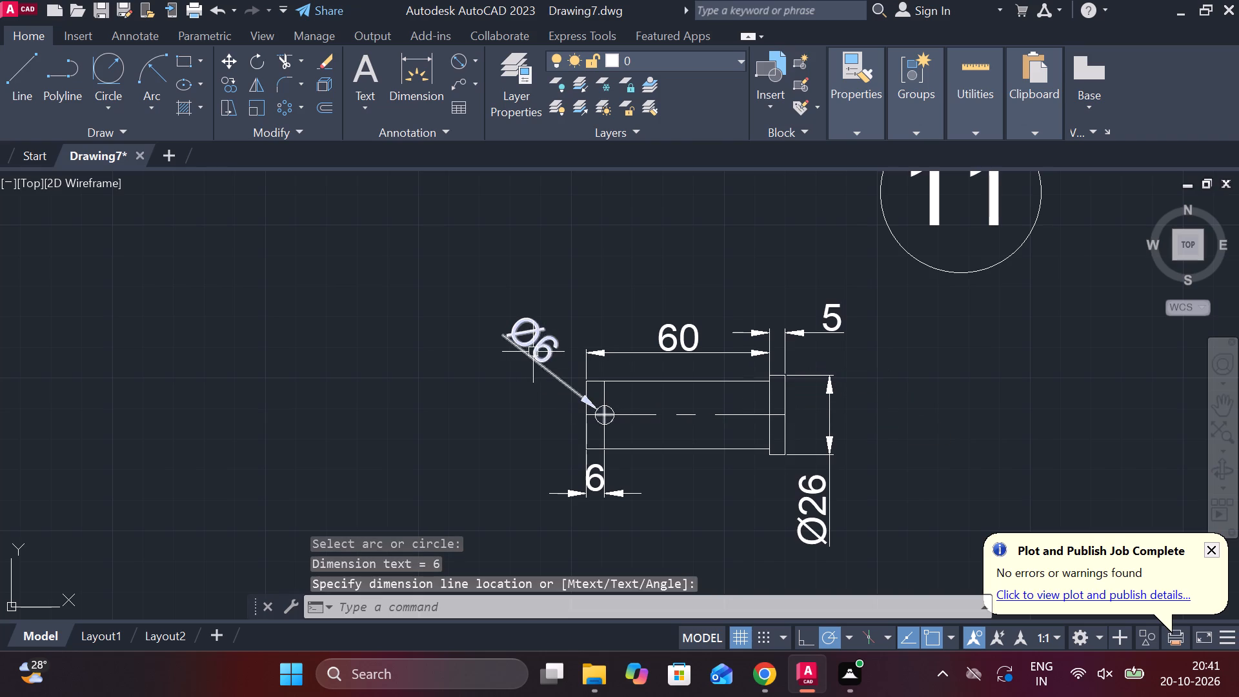
# Erase the horizontal dimension below the pin between the body's end edge and the hole's vertical line.
pyautogui.scroll(2, 641, 405)
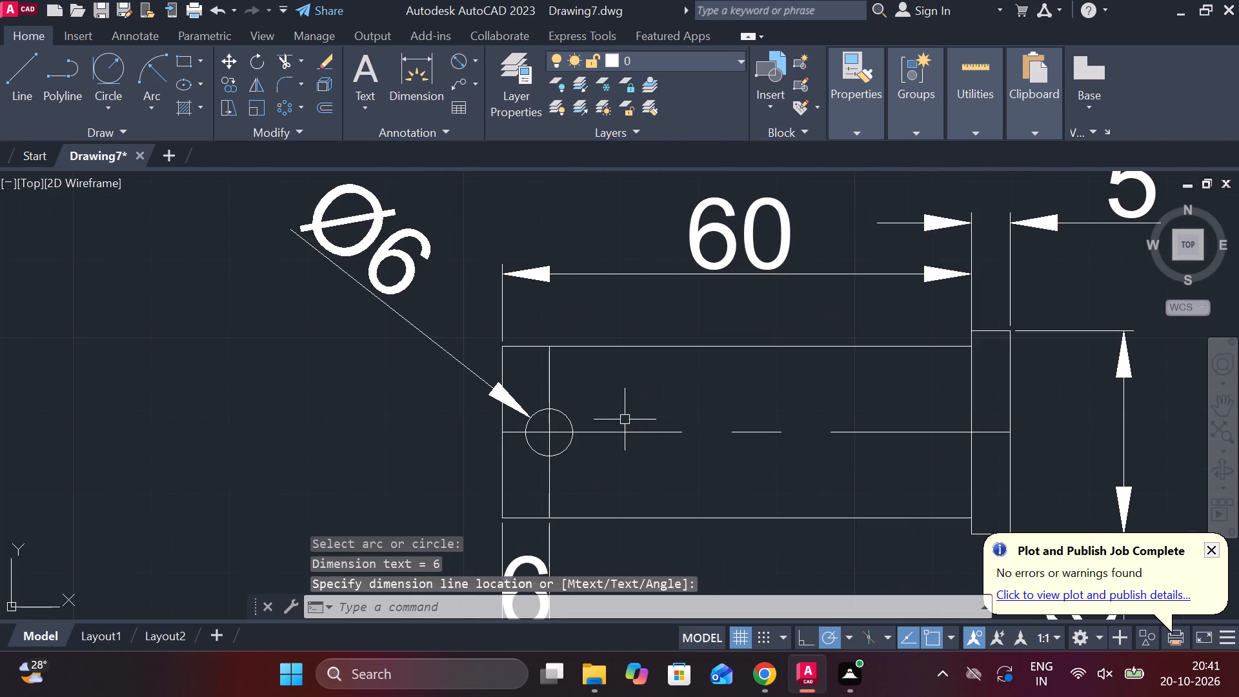
pyautogui.scroll(-1, 651, 388)
pyautogui.moveTo(632, 451); pyautogui.dragTo(611, 389, button='middle')
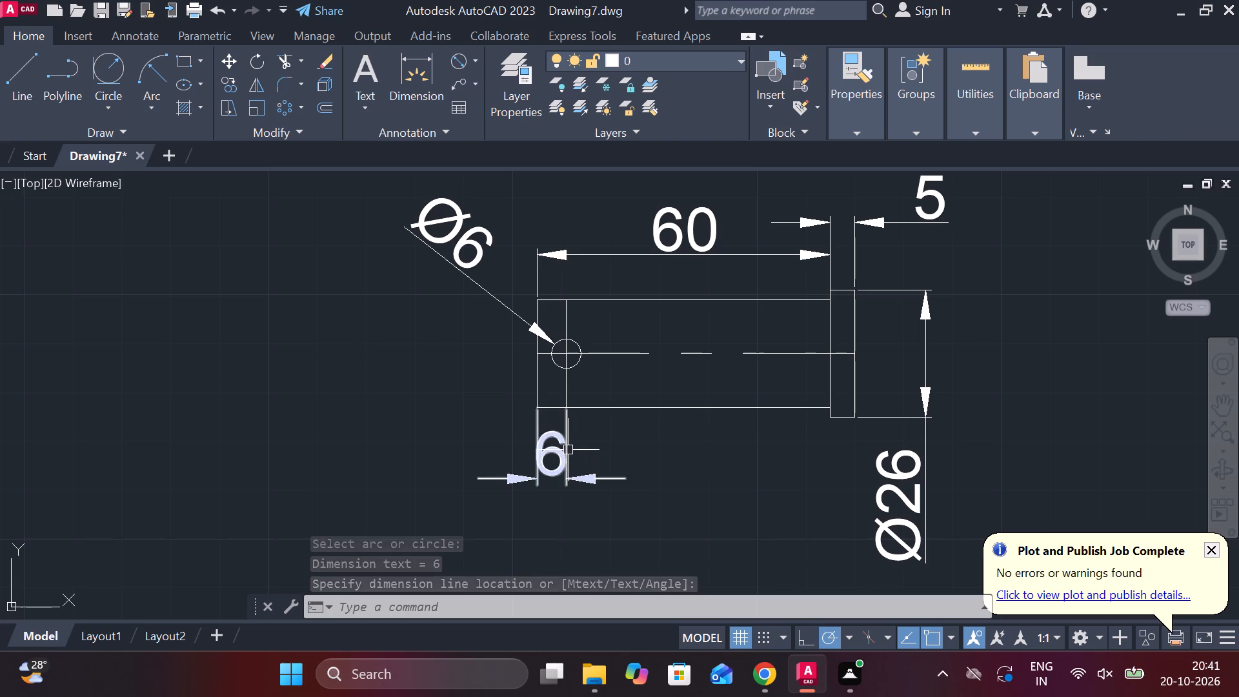
pyautogui.click(568, 450)
pyautogui.write('E')
pyautogui.press('space')
# Offset the hole's vertical line by 2 toward the pin's head.
pyautogui.scroll(-2, 618, 470)
pyautogui.scroll(2, 604, 425)
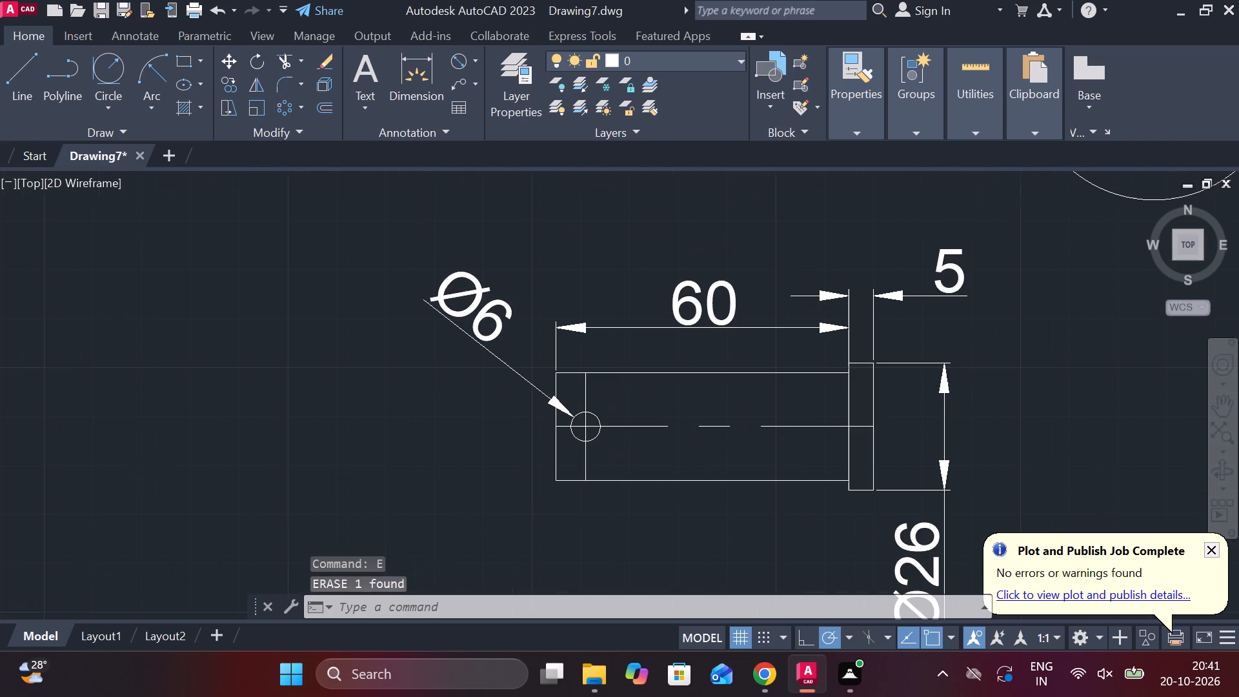
pyautogui.scroll(1, 604, 424)
pyautogui.click(574, 372)
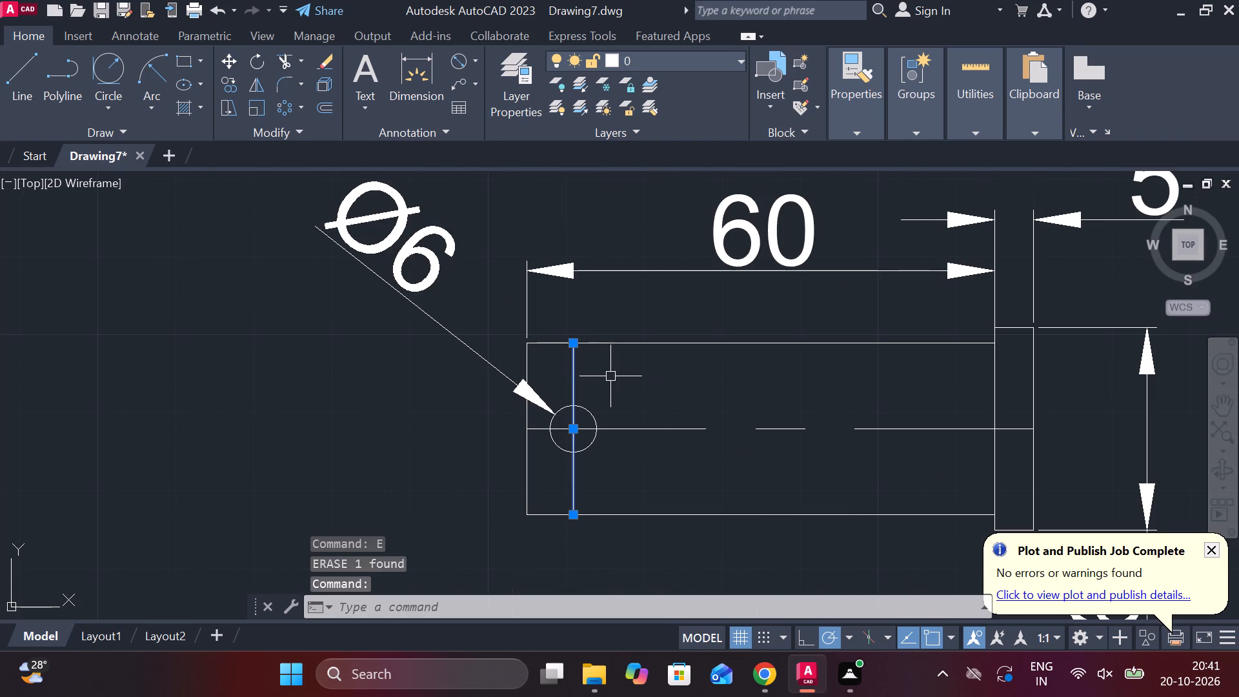
pyautogui.press('o')
pyautogui.press('Return')
pyautogui.press('Return')
pyautogui.write('2')
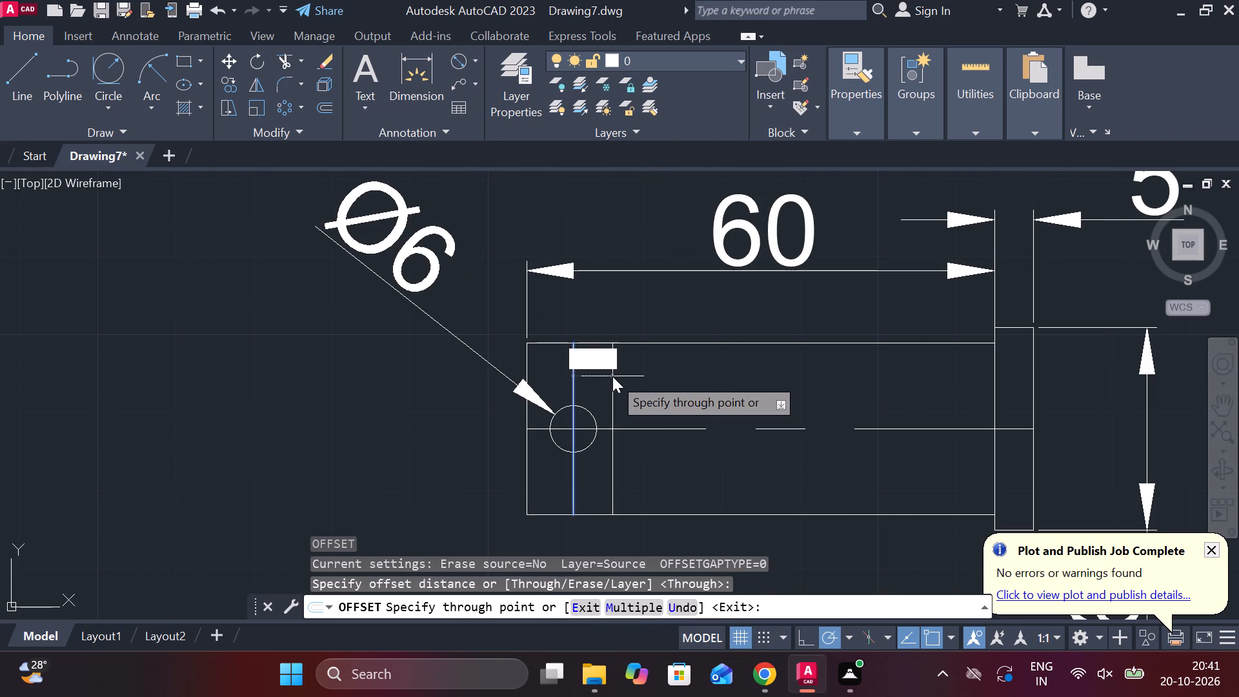
pyautogui.press('space')
pyautogui.press('Escape')
# Move the hole circle by its centre to where the offset vertical line crosses the pin's centreline.
pyautogui.click(592, 414)
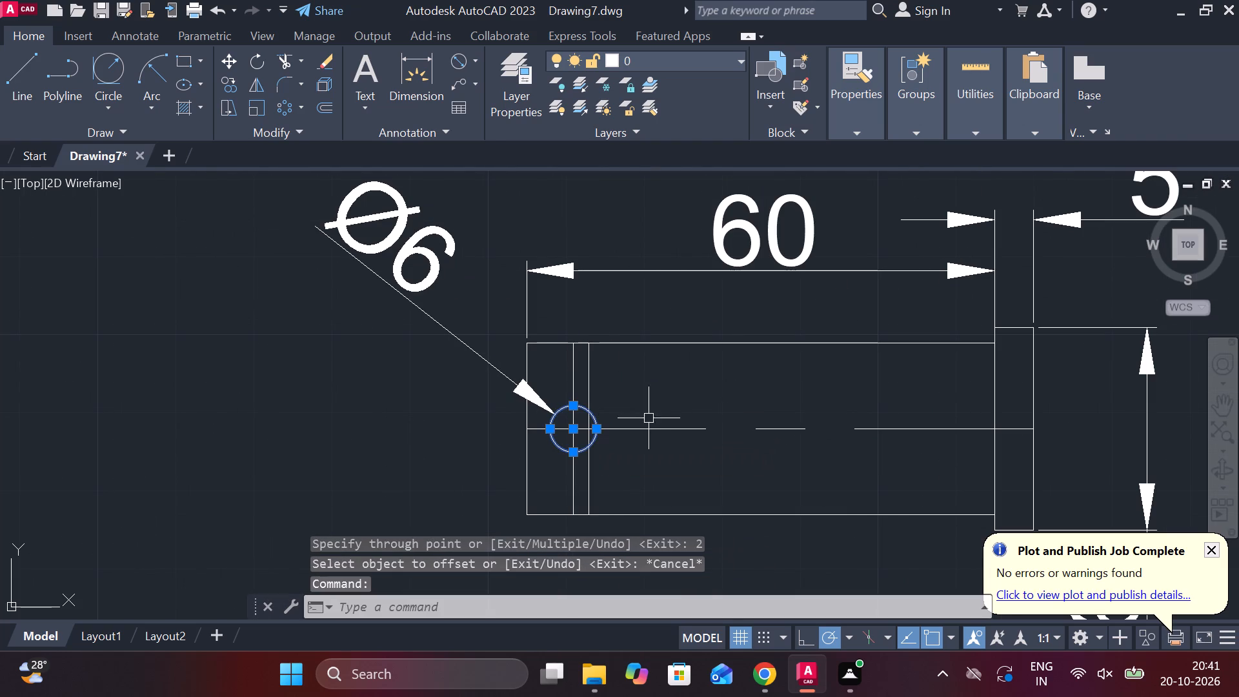
pyautogui.write('M')
pyautogui.press('space')
pyautogui.scroll(2, 599, 443)
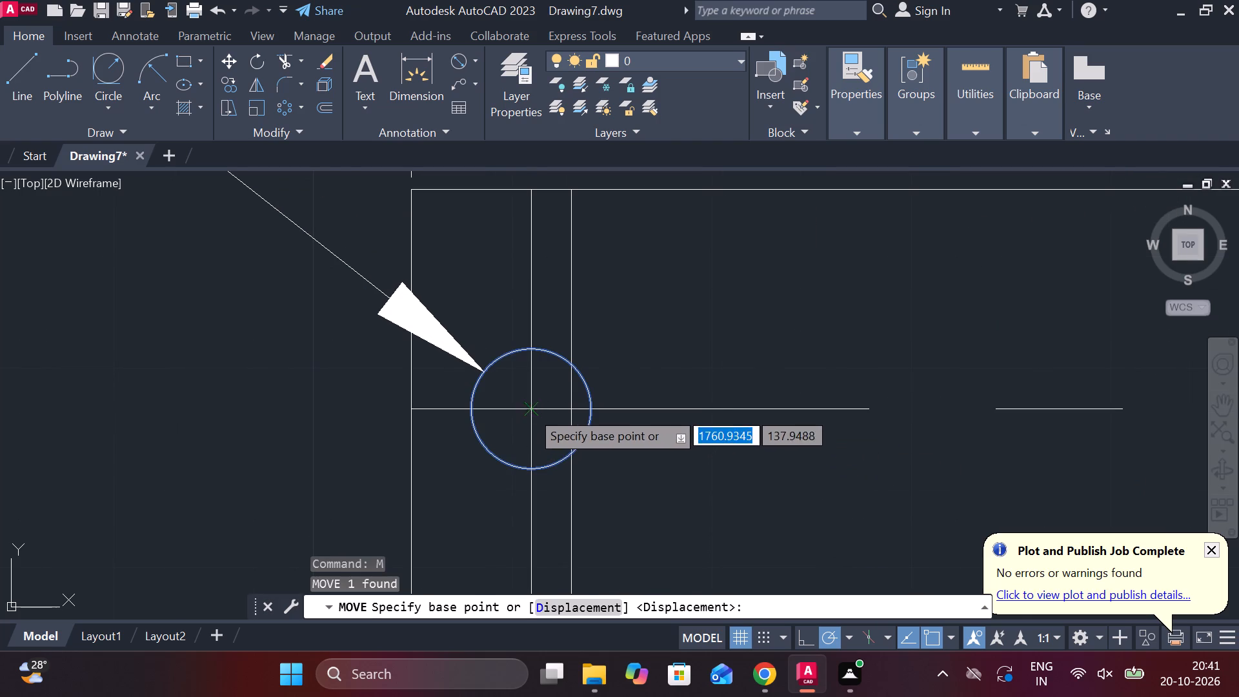
pyautogui.click(530, 410)
pyautogui.click(574, 410)
pyautogui.press('Escape')
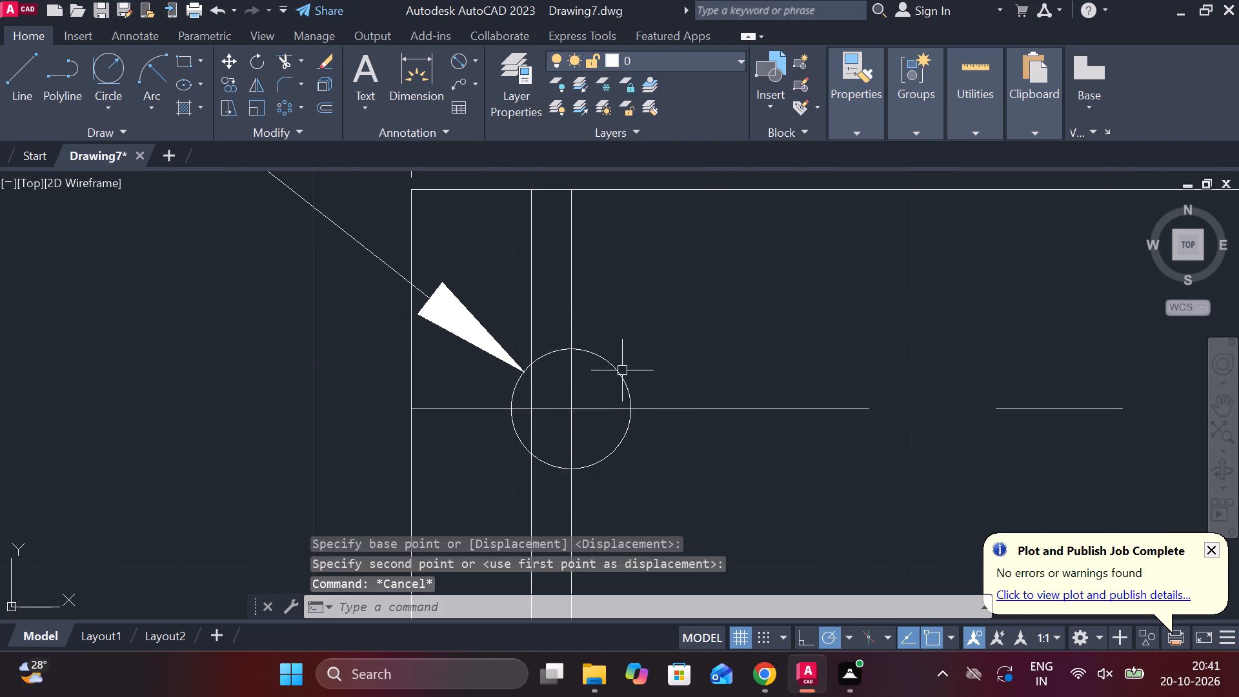
# Erase the original vertical line nearer the pin's plain end, keeping the one through the hole's new centre.
pyautogui.click(538, 313)
pyautogui.click(536, 310)
pyautogui.click(525, 288)
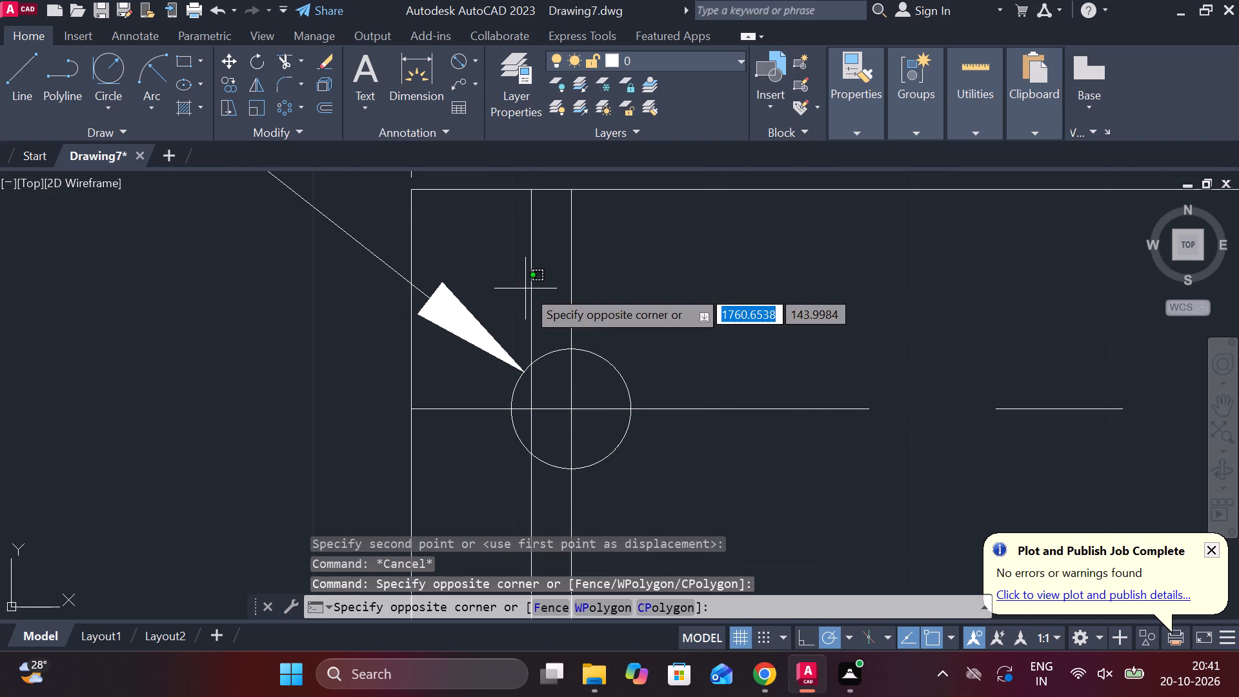
pyautogui.click(532, 288)
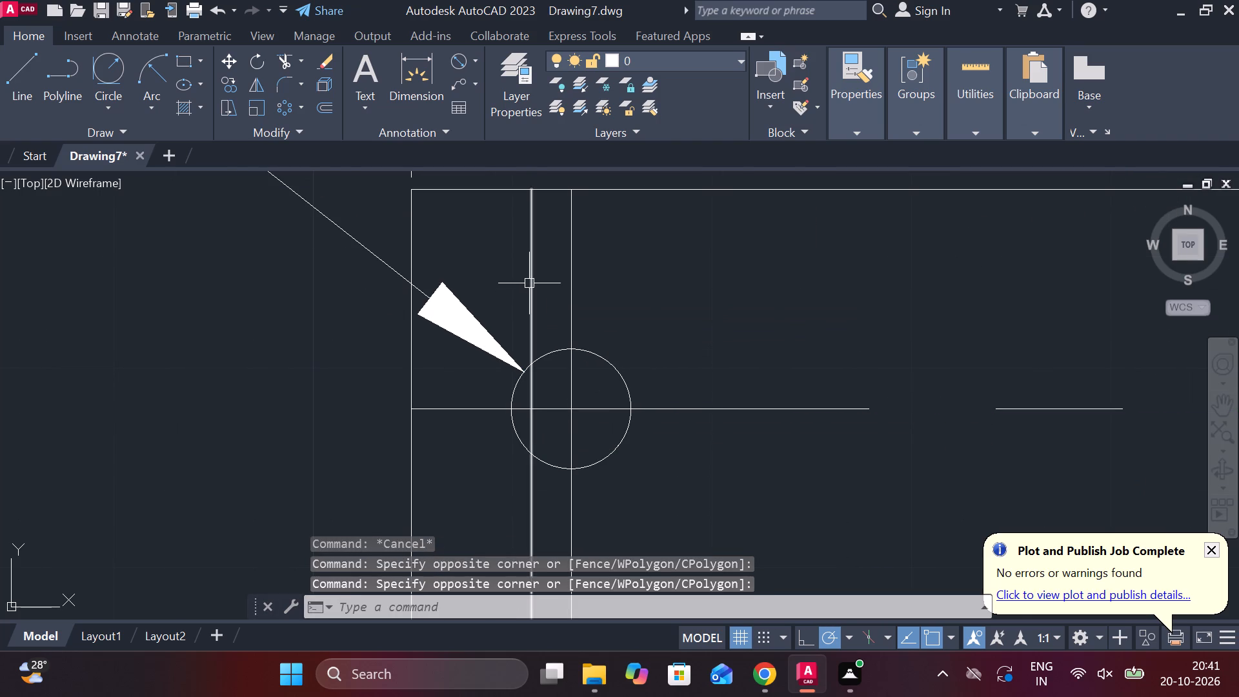
pyautogui.click(530, 283)
pyautogui.write('E')
pyautogui.press('space')
pyautogui.scroll(-2, 671, 307)
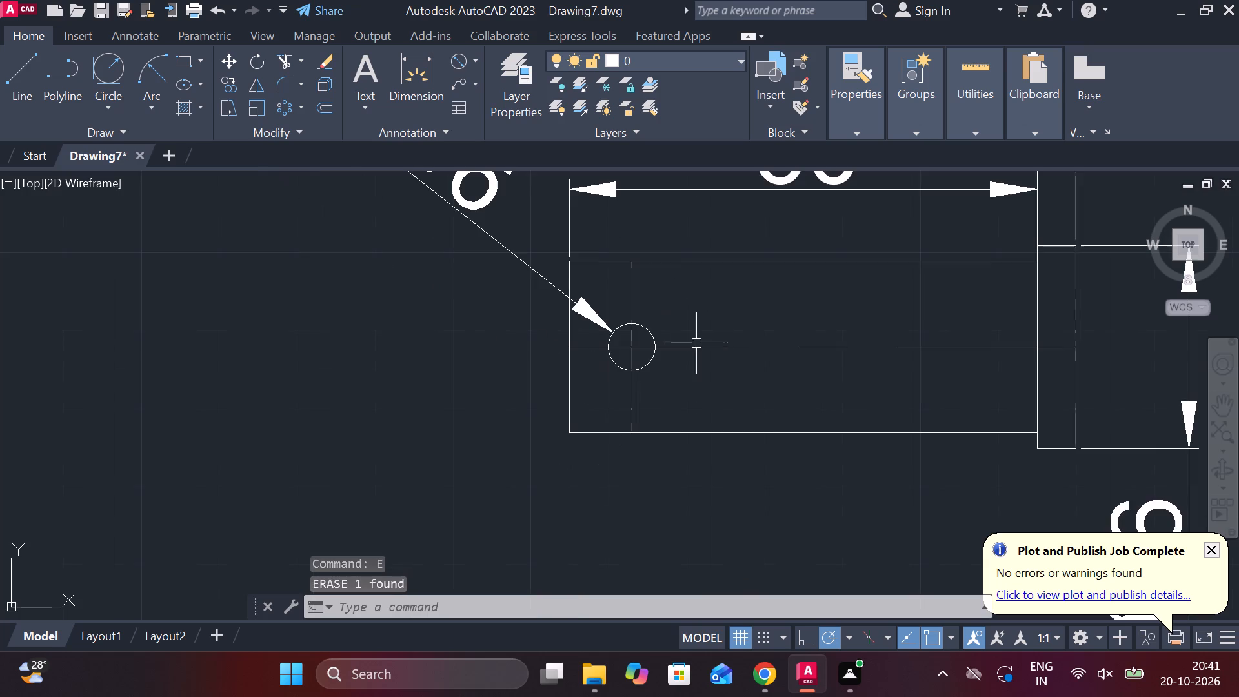
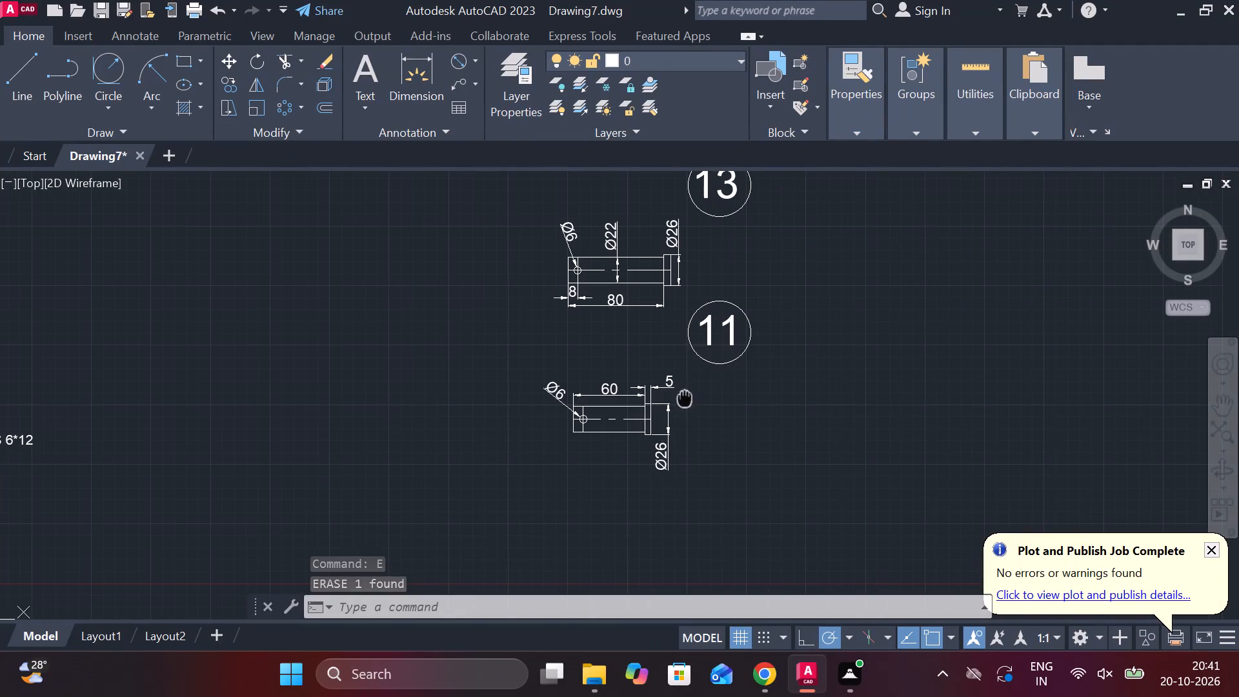
# Copy the circled number 11 balloon straight down about 130 units, beneath the 60-long pin.
pyautogui.moveTo(775, 381); pyautogui.dragTo(758, 370)
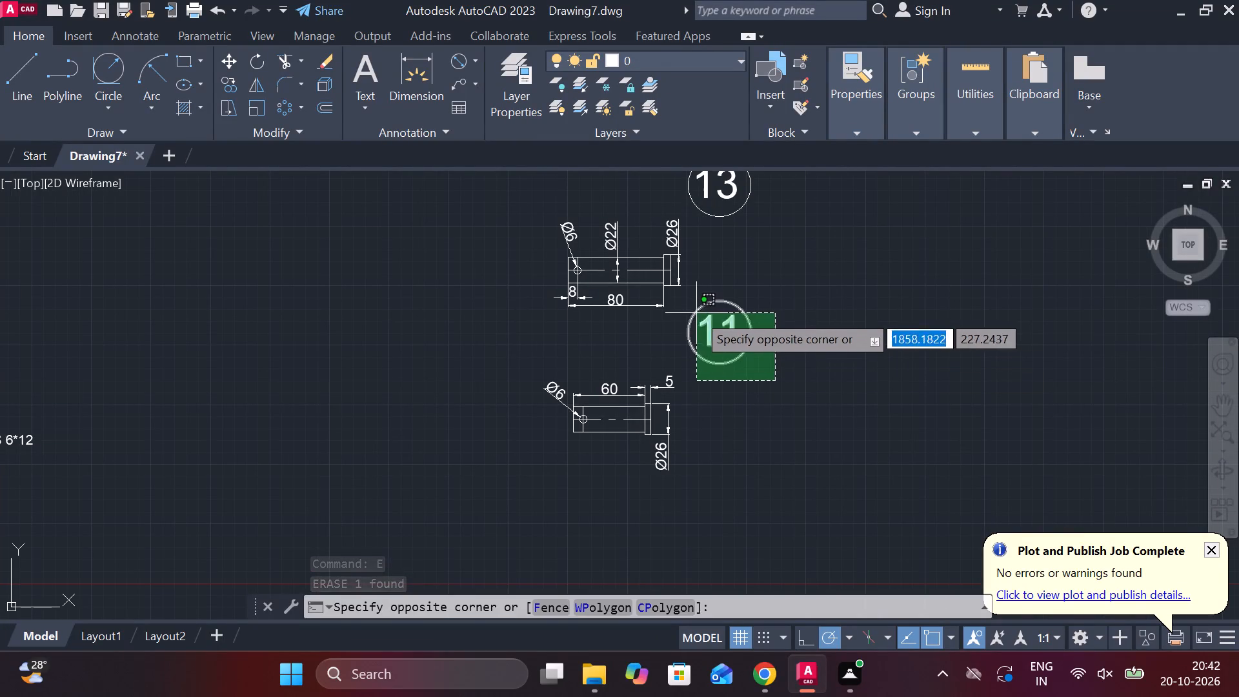
pyautogui.click(686, 302)
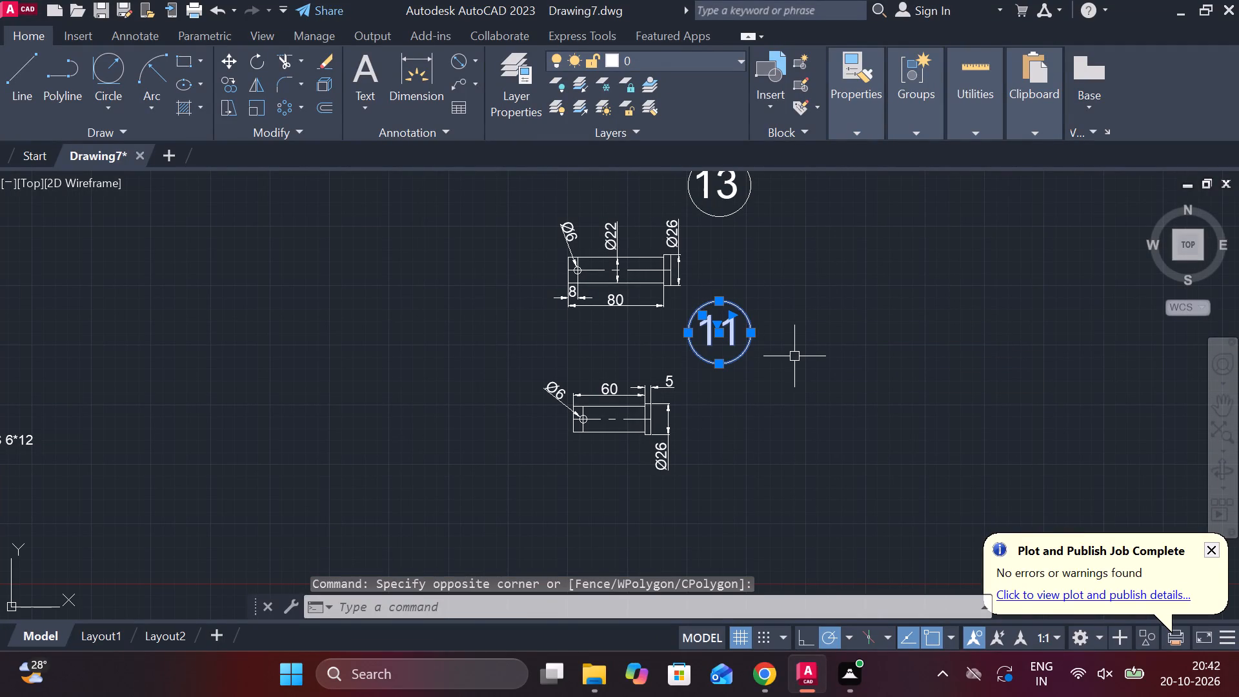
pyautogui.write('CO')
pyautogui.press('Return')
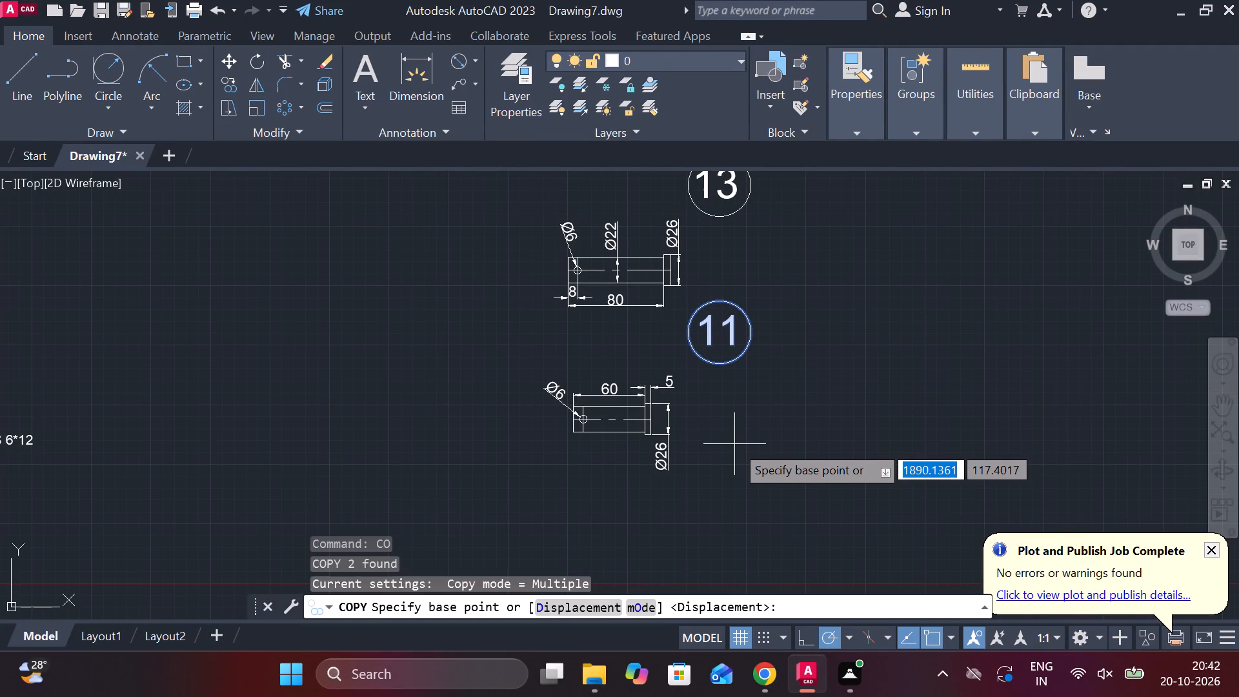
pyautogui.click(756, 416)
pyautogui.moveTo(751, 463); pyautogui.dragTo(717, 425, button='middle')
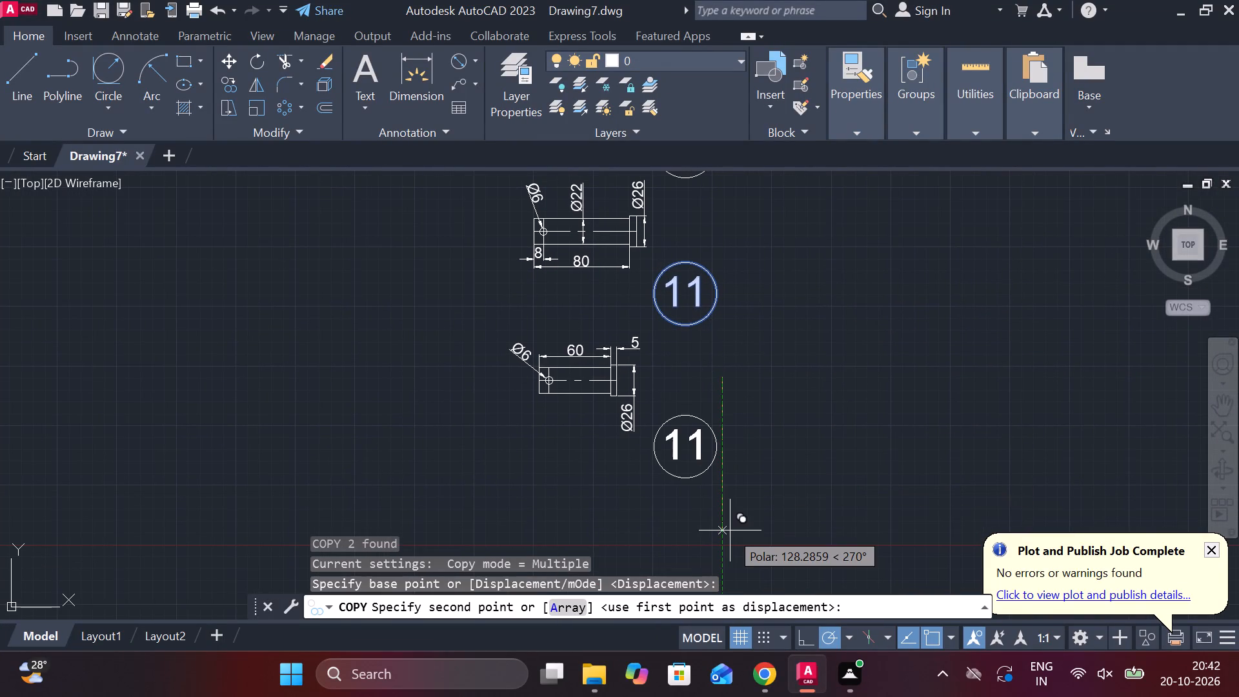
pyautogui.click(721, 533)
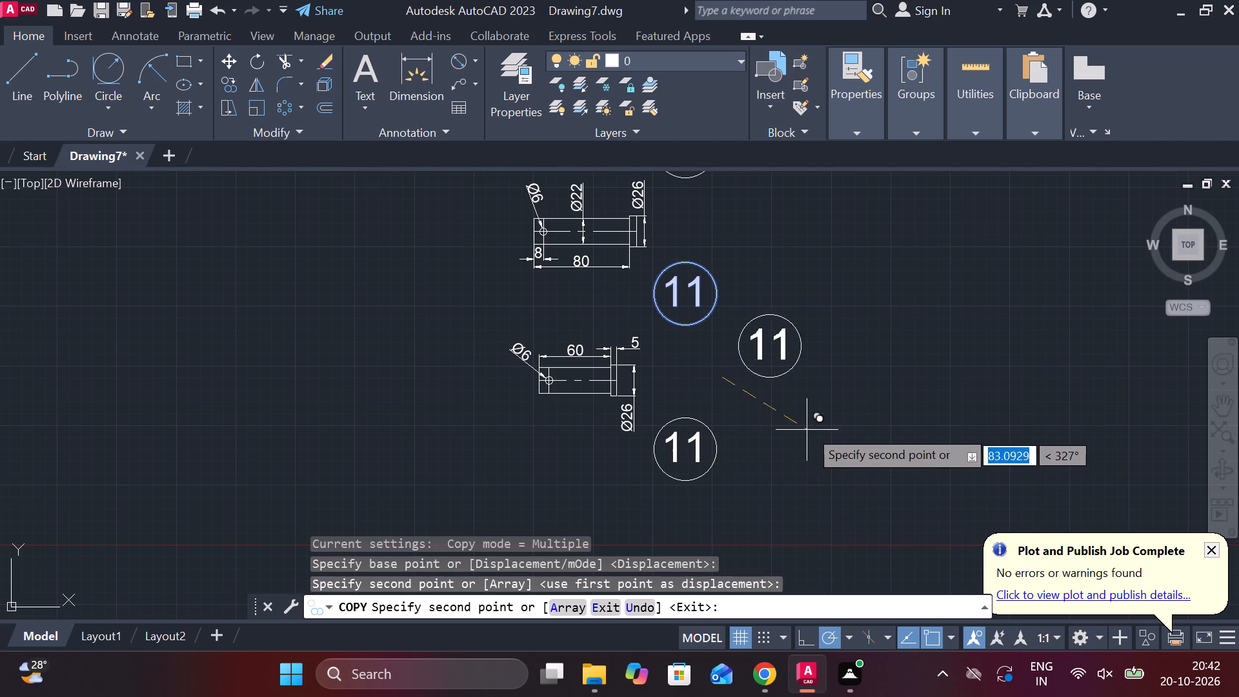
pyautogui.press('Escape')
# Change the number in the copied balloon below the 60-long pin to 8.
pyautogui.scroll(1, 716, 461)
pyautogui.doubleClick(675, 434)
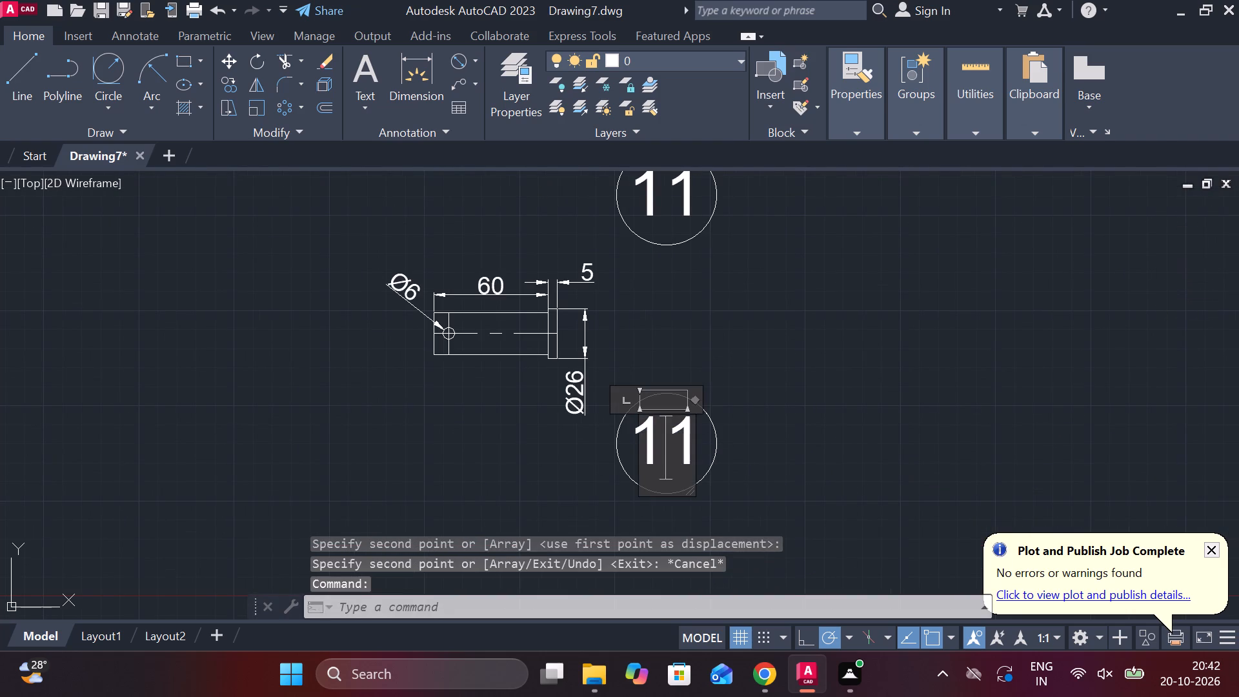
pyautogui.press('Right')
pyautogui.press('BackSpace')
pyautogui.press('BackSpace')
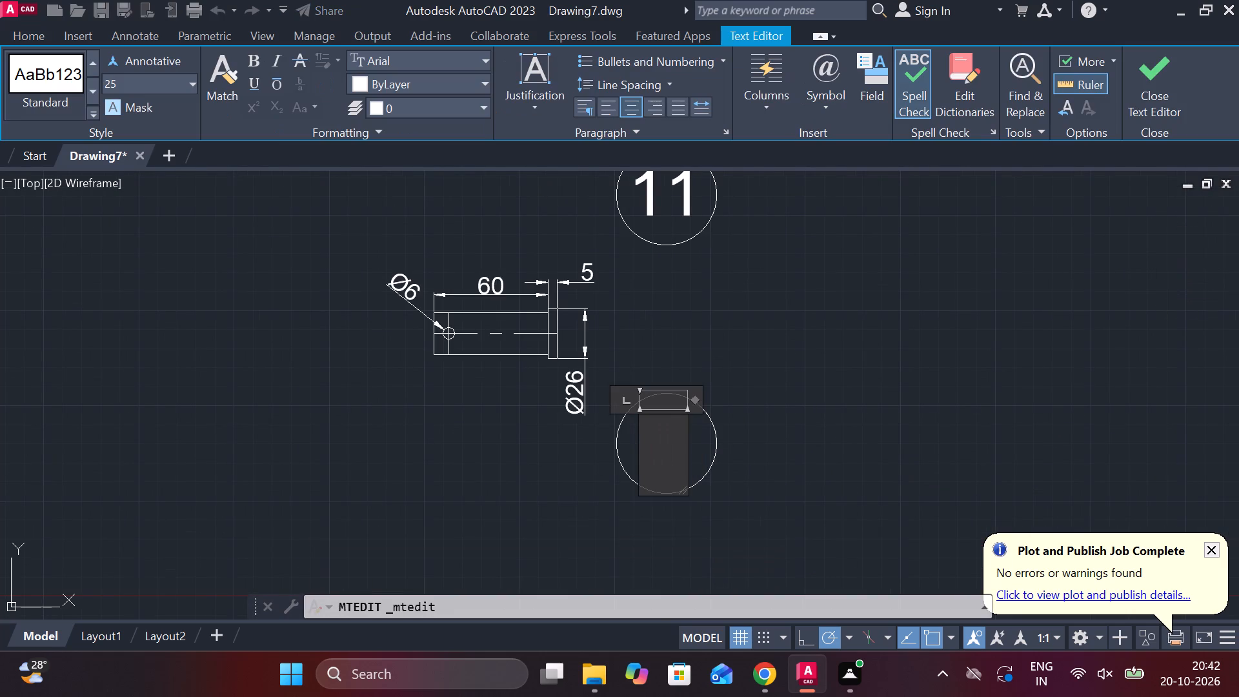
pyautogui.press('8')
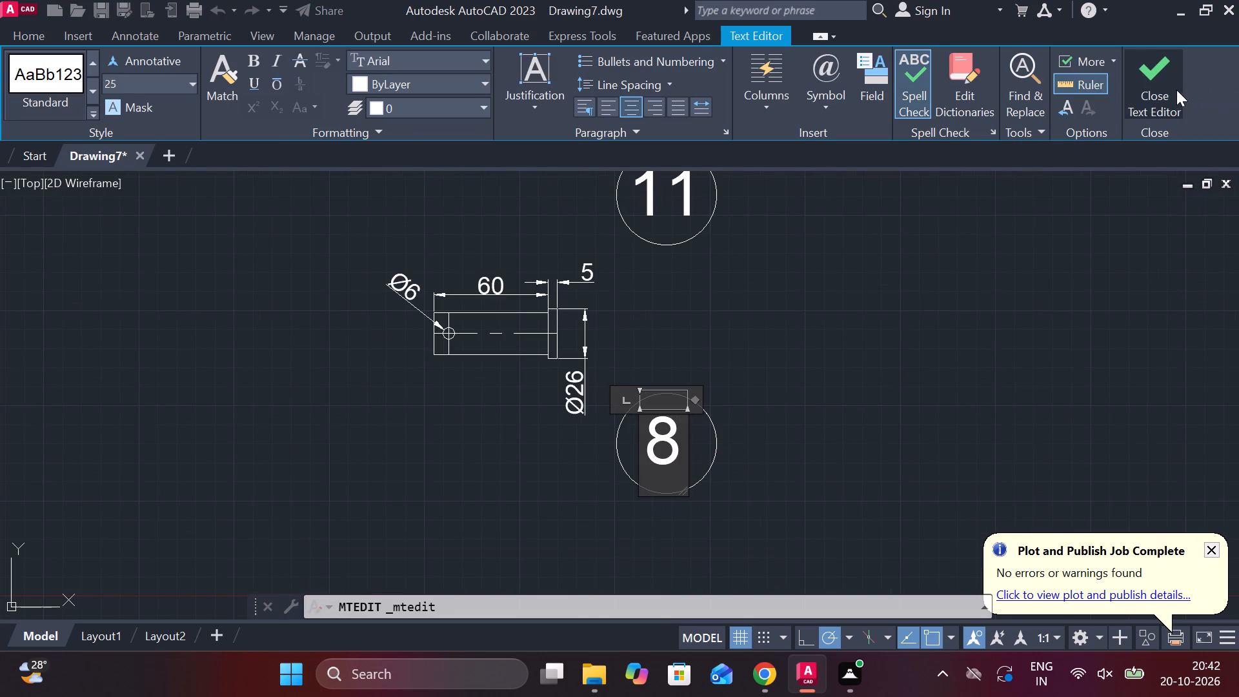
pyautogui.click(1171, 89)
# Move the 70-long pin with its dimensions and balloon 13 next to the M20 stud views of part 9.
pyautogui.scroll(-2, 877, 303)
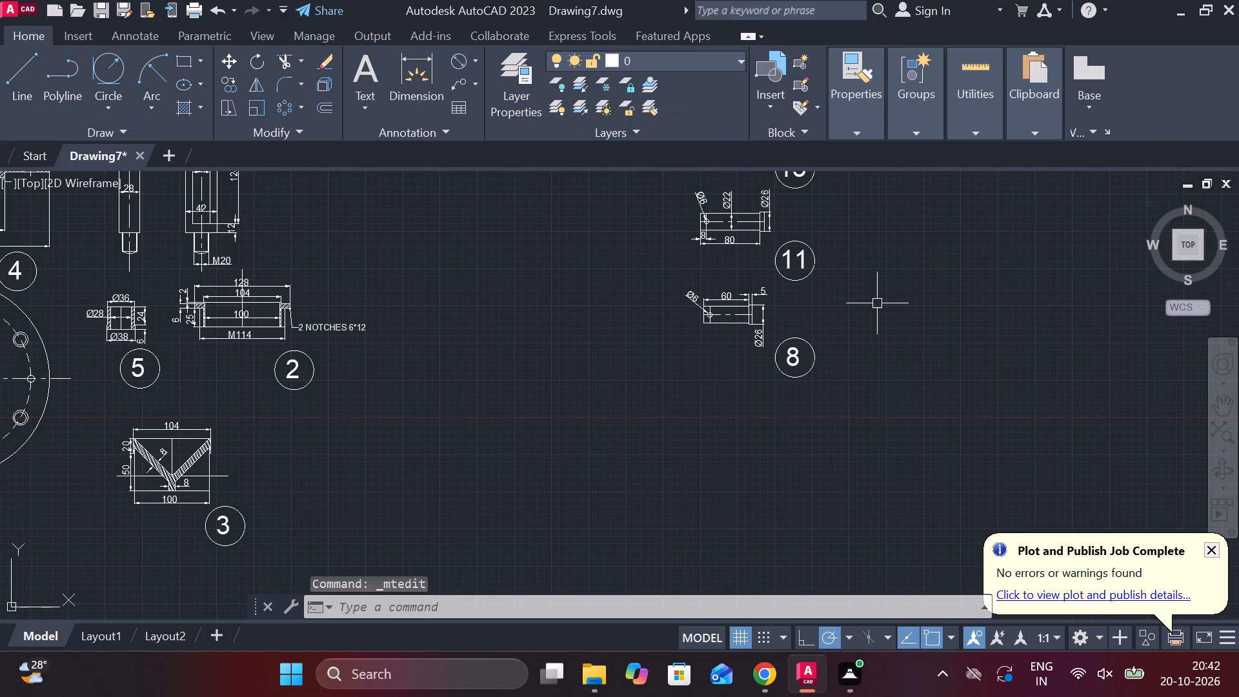
pyautogui.scroll(-1, 877, 298)
pyautogui.moveTo(878, 303); pyautogui.dragTo(871, 390, button='middle')
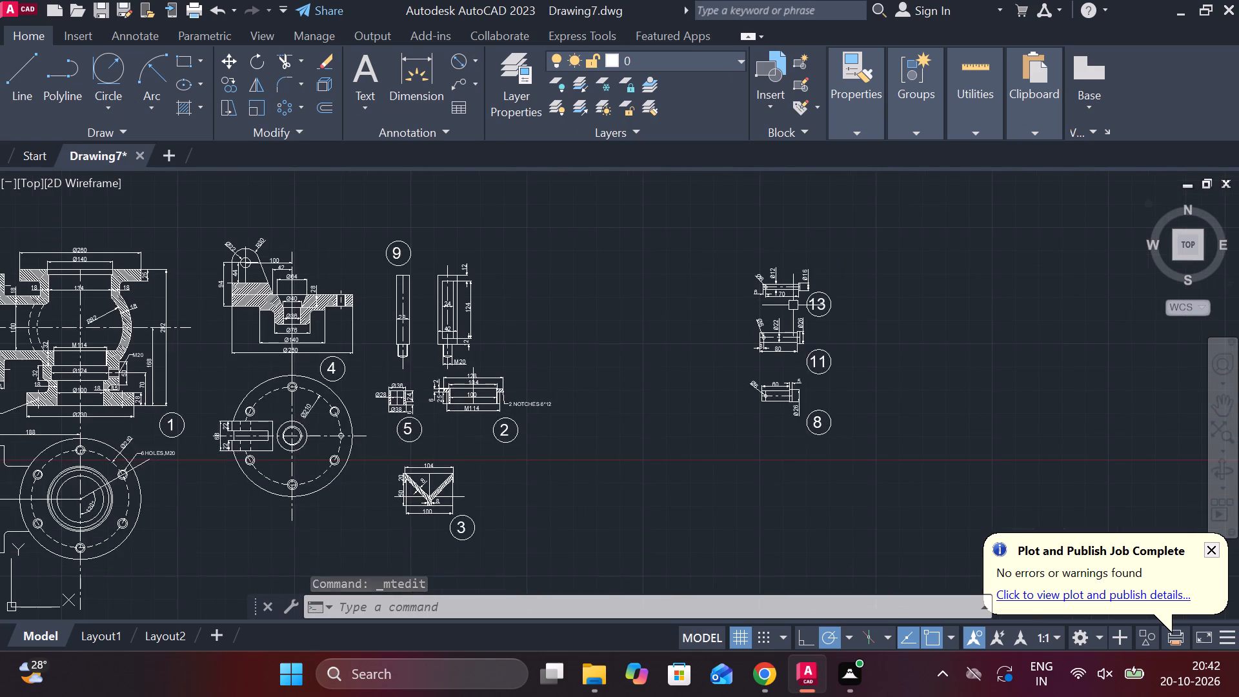
pyautogui.scroll(3, 793, 305)
pyautogui.moveTo(687, 219); pyautogui.dragTo(661, 308, button='middle')
pyautogui.moveTo(529, 197); pyautogui.dragTo(564, 206)
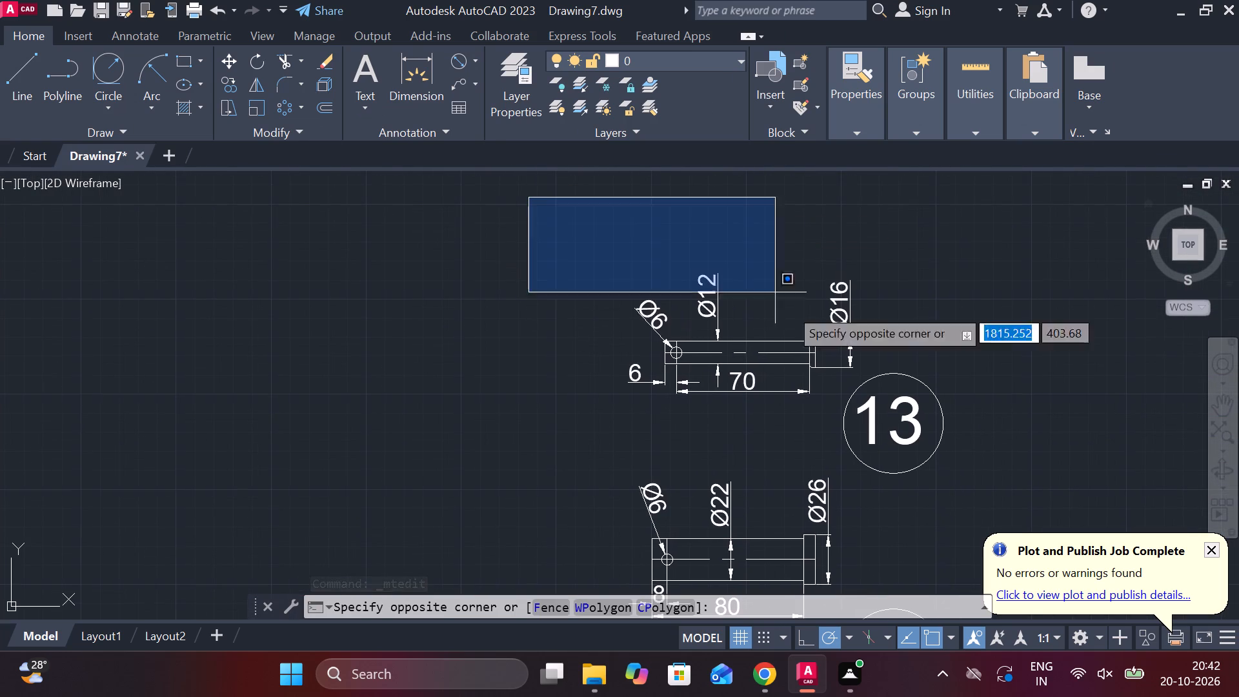
pyautogui.click(1021, 481)
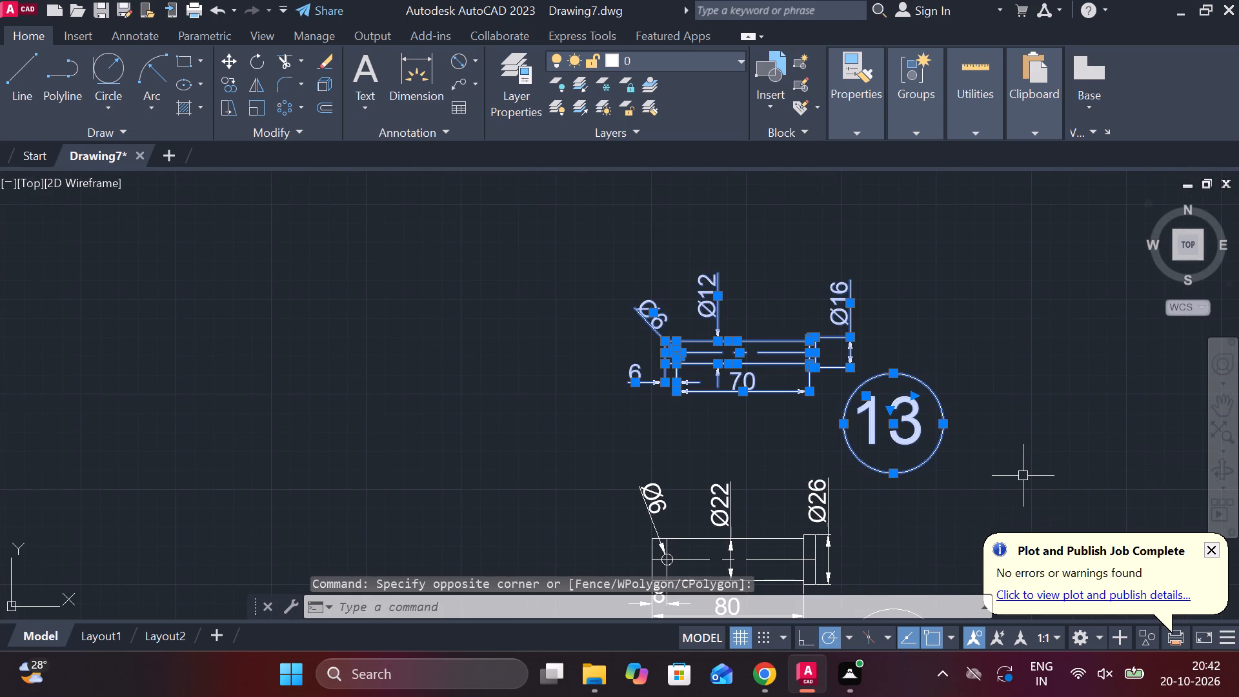
pyautogui.press('m')
pyautogui.press('Return')
pyautogui.click(1027, 449)
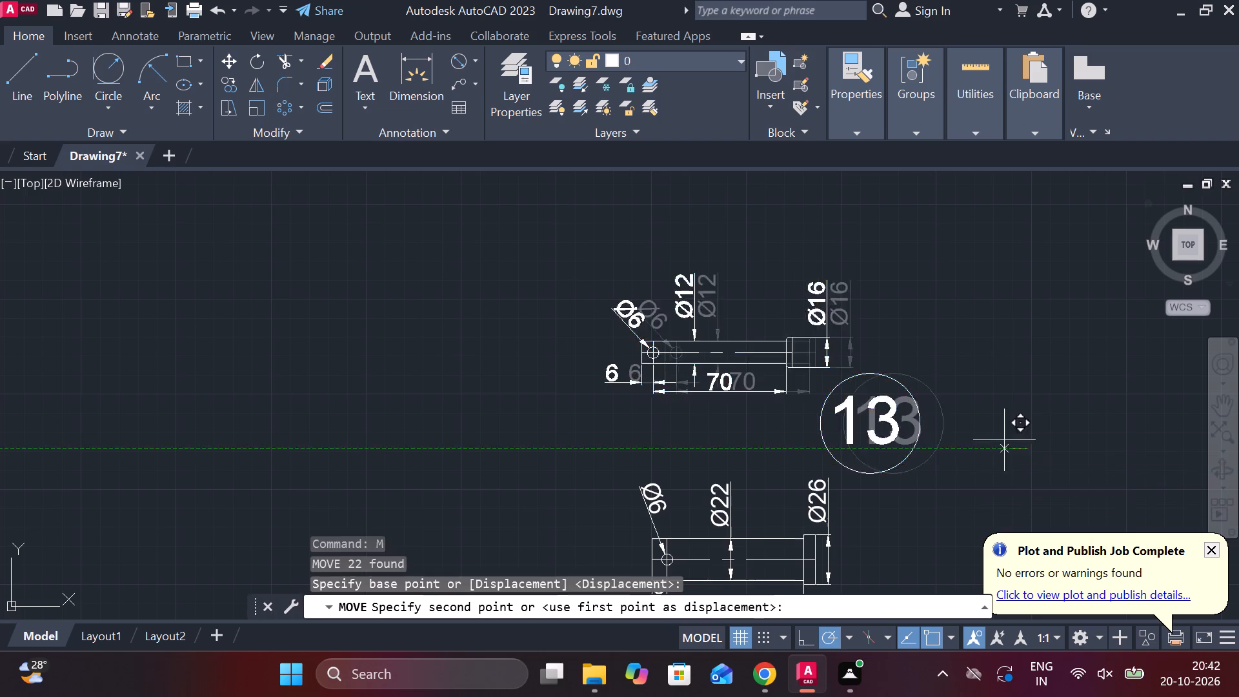
pyautogui.scroll(-2, 966, 421)
pyautogui.scroll(1, 557, 422)
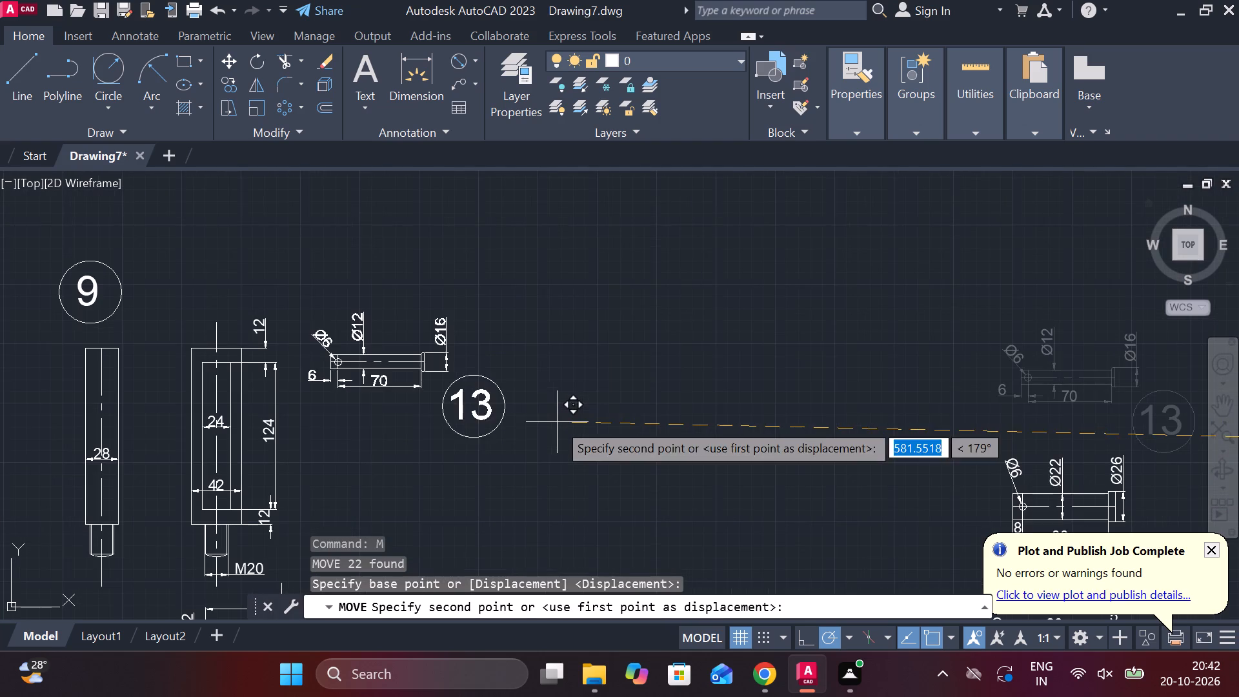
pyautogui.click(580, 423)
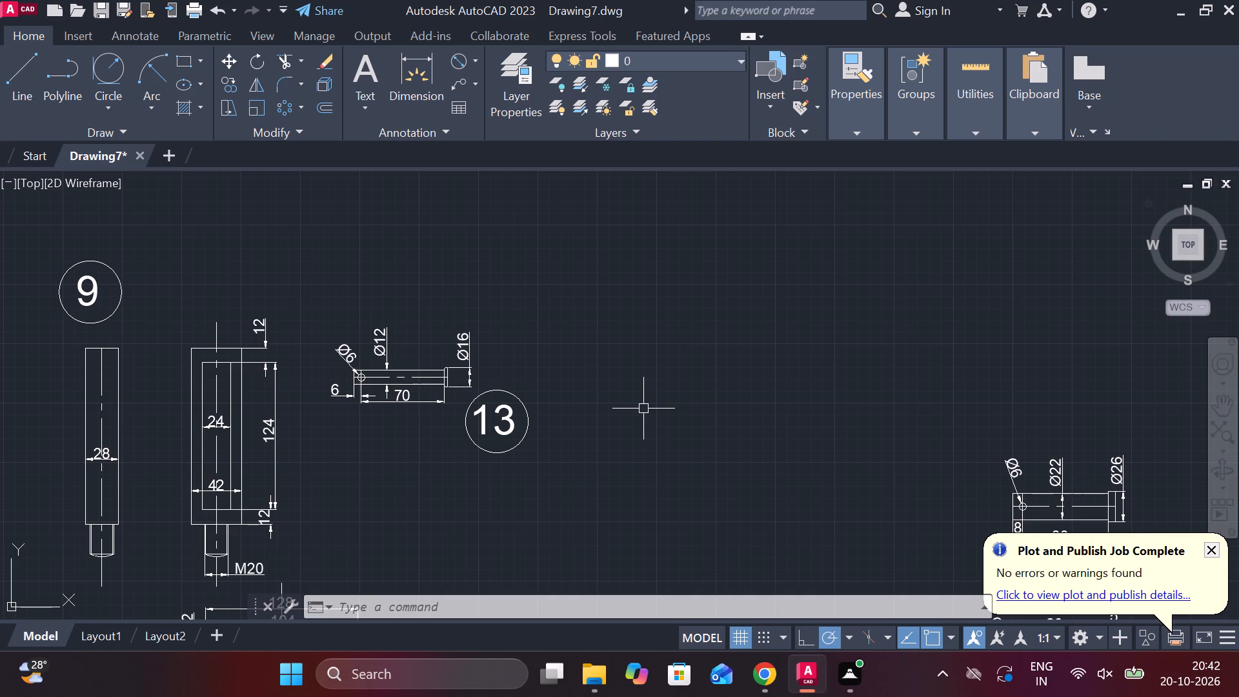
# Move the 80-long pin with its dimensions and balloon 11 to the space directly below pin 13.
pyautogui.scroll(-1, 650, 412)
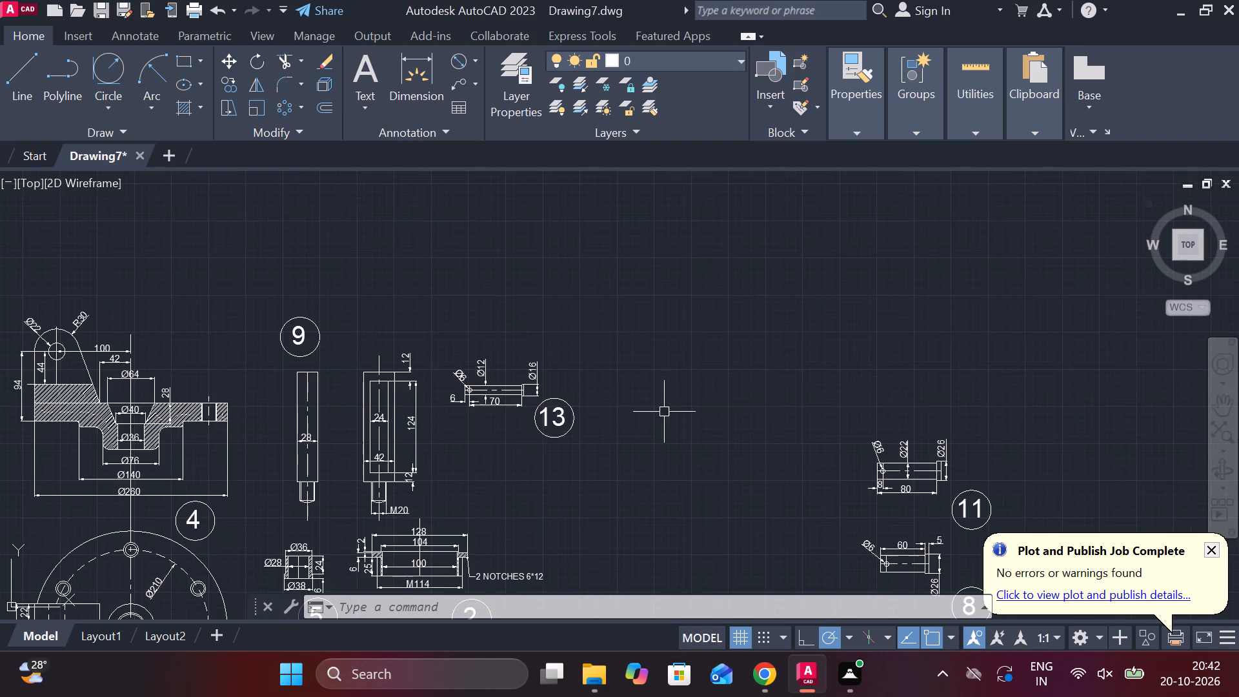
pyautogui.moveTo(774, 449); pyautogui.dragTo(660, 328, button='middle')
pyautogui.scroll(2, 764, 345)
pyautogui.moveTo(716, 241); pyautogui.dragTo(726, 240)
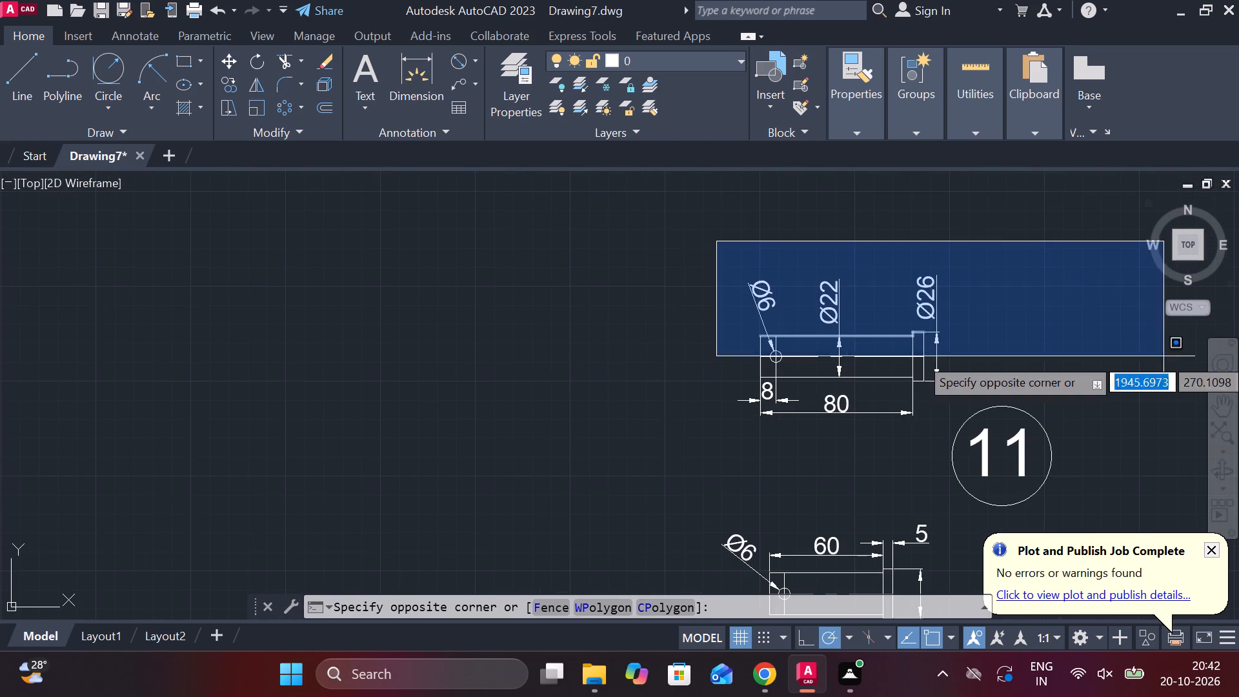
pyautogui.click(1125, 519)
pyautogui.press('m')
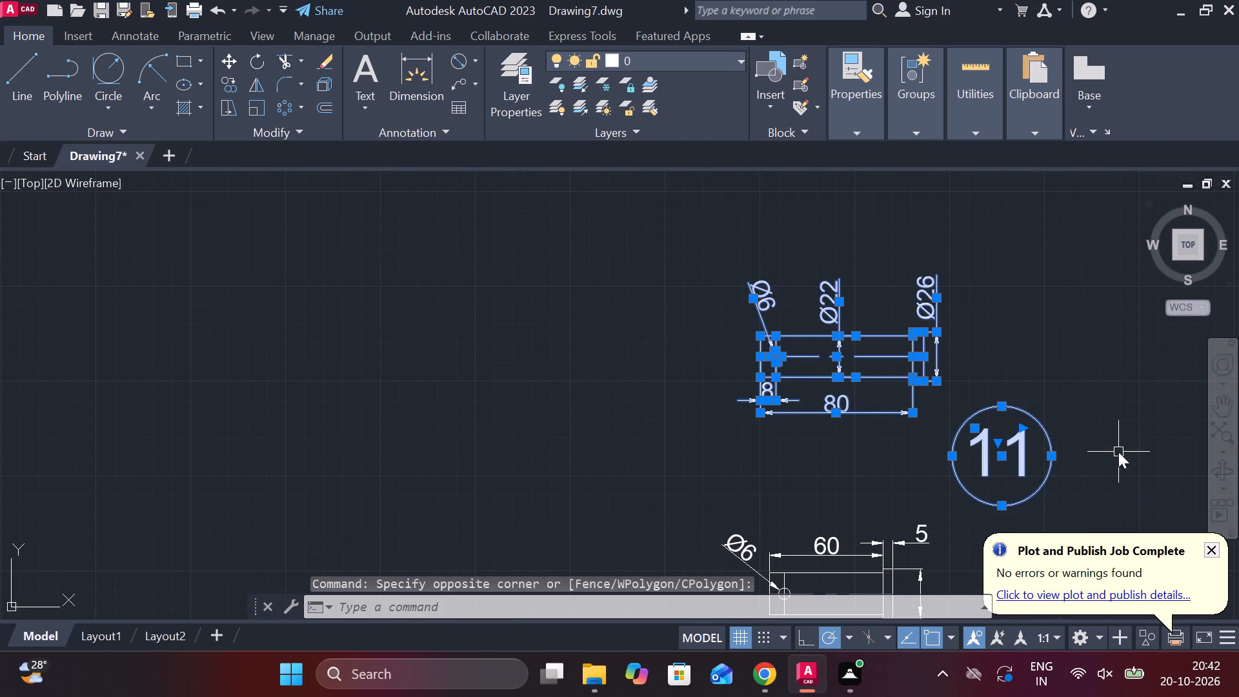
pyautogui.press('Return')
pyautogui.click(1117, 448)
pyautogui.scroll(-2, 1115, 446)
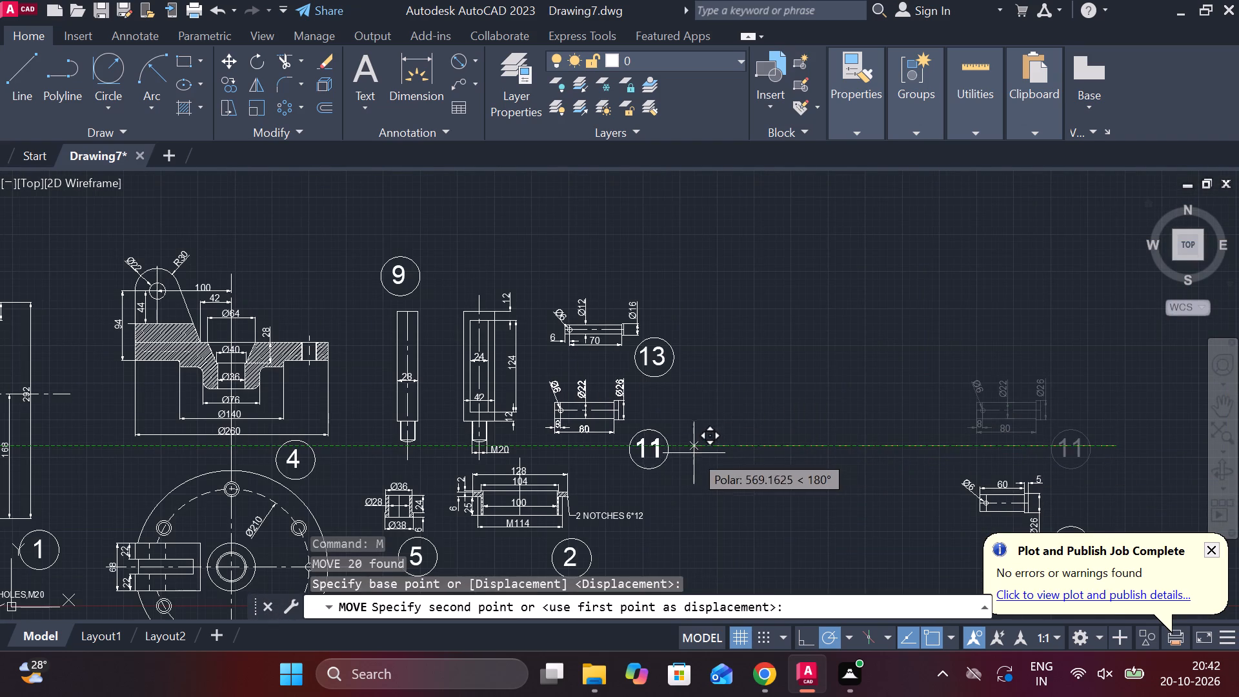
pyautogui.scroll(2, 700, 451)
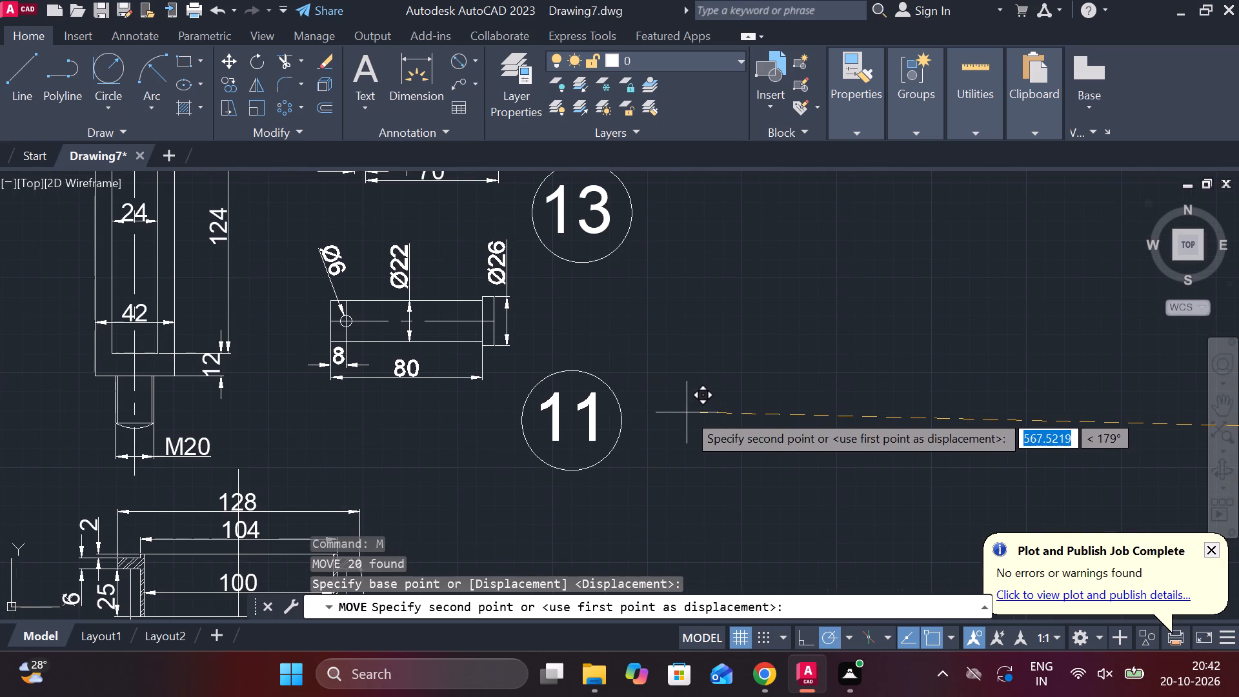
pyautogui.click(685, 415)
# Move the 60-long pin with its dimensions and balloon 8 to the far side of pin 13, level with it.
pyautogui.scroll(-2, 686, 415)
pyautogui.moveTo(749, 422); pyautogui.dragTo(676, 279, button='middle')
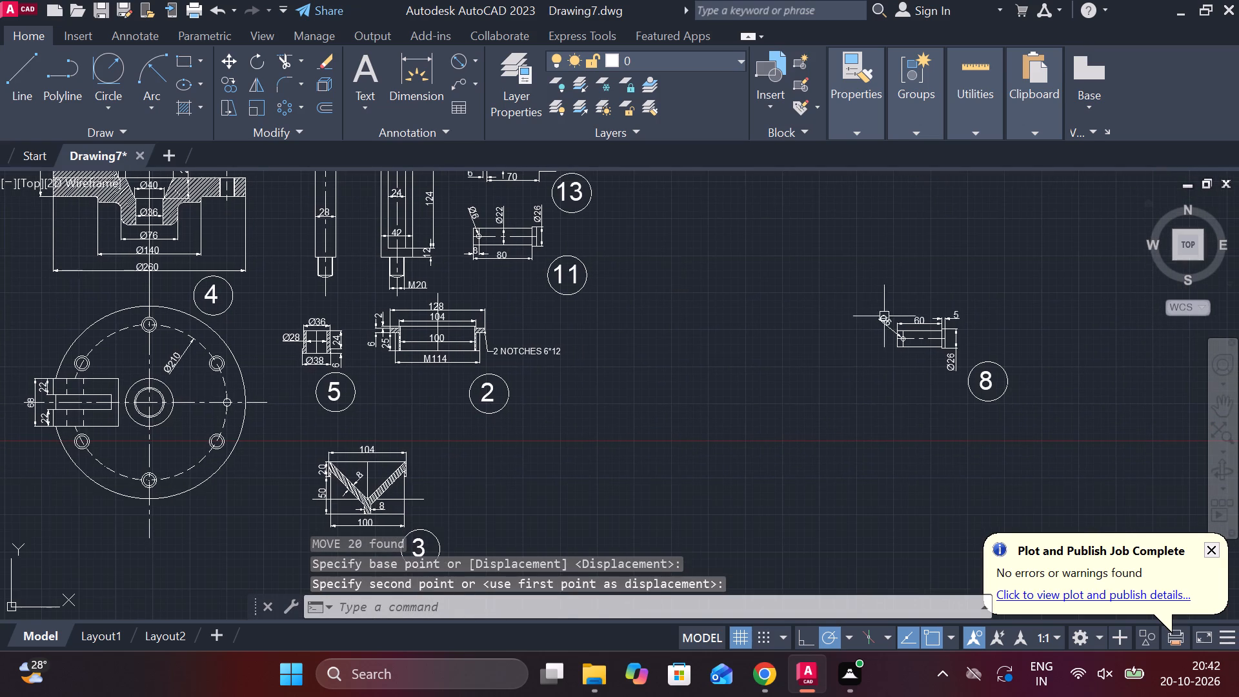
pyautogui.click(856, 273)
pyautogui.click(1083, 424)
pyautogui.press('m')
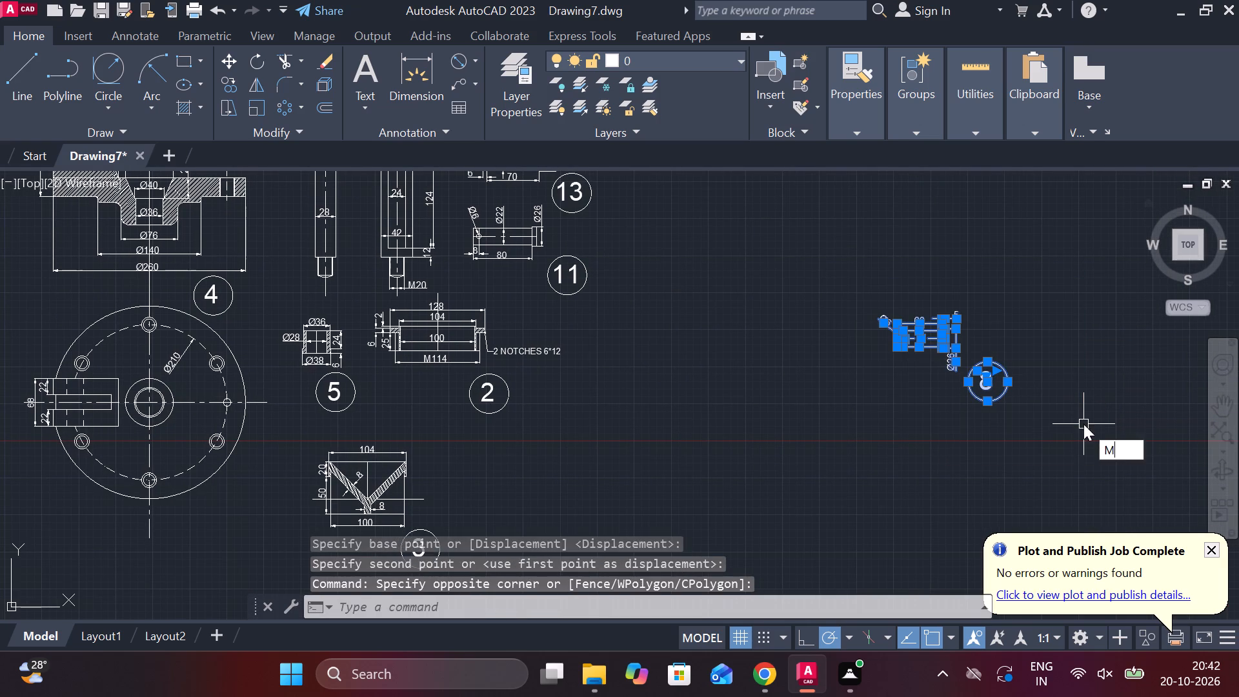
pyautogui.press('Return')
pyautogui.click(1083, 423)
pyautogui.scroll(-2, 974, 436)
pyautogui.scroll(1, 894, 481)
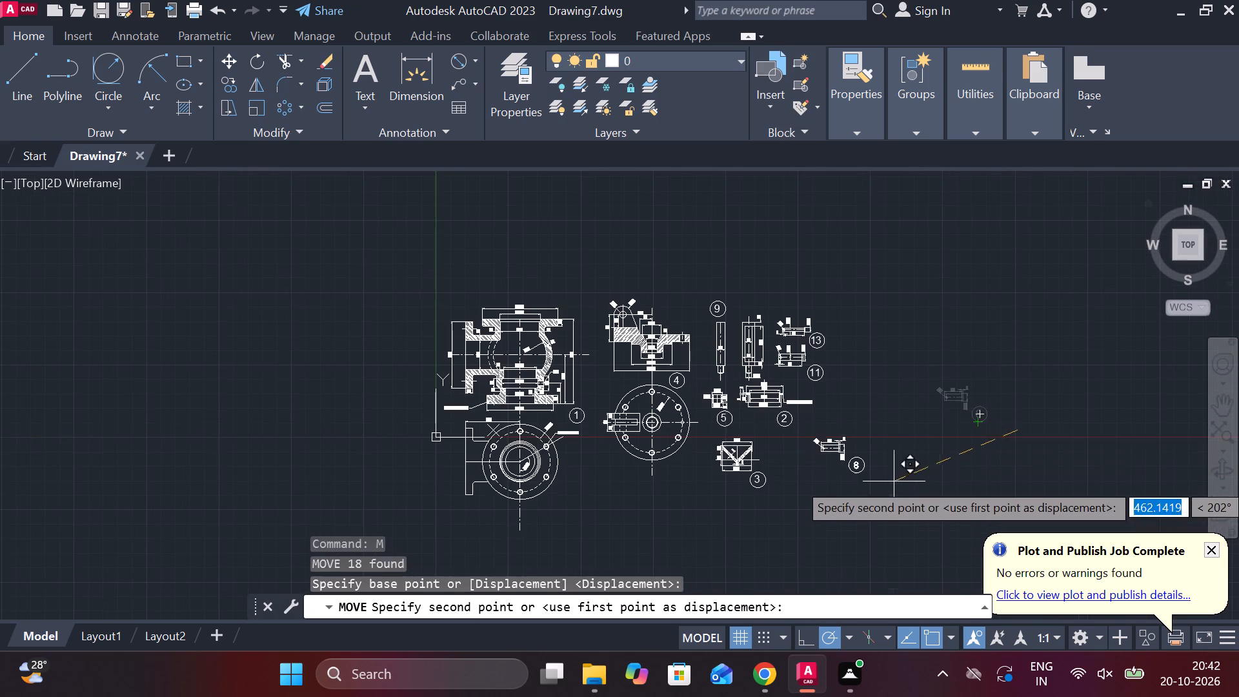
pyautogui.scroll(1, 896, 481)
pyautogui.moveTo(897, 481); pyautogui.dragTo(949, 419, button='middle')
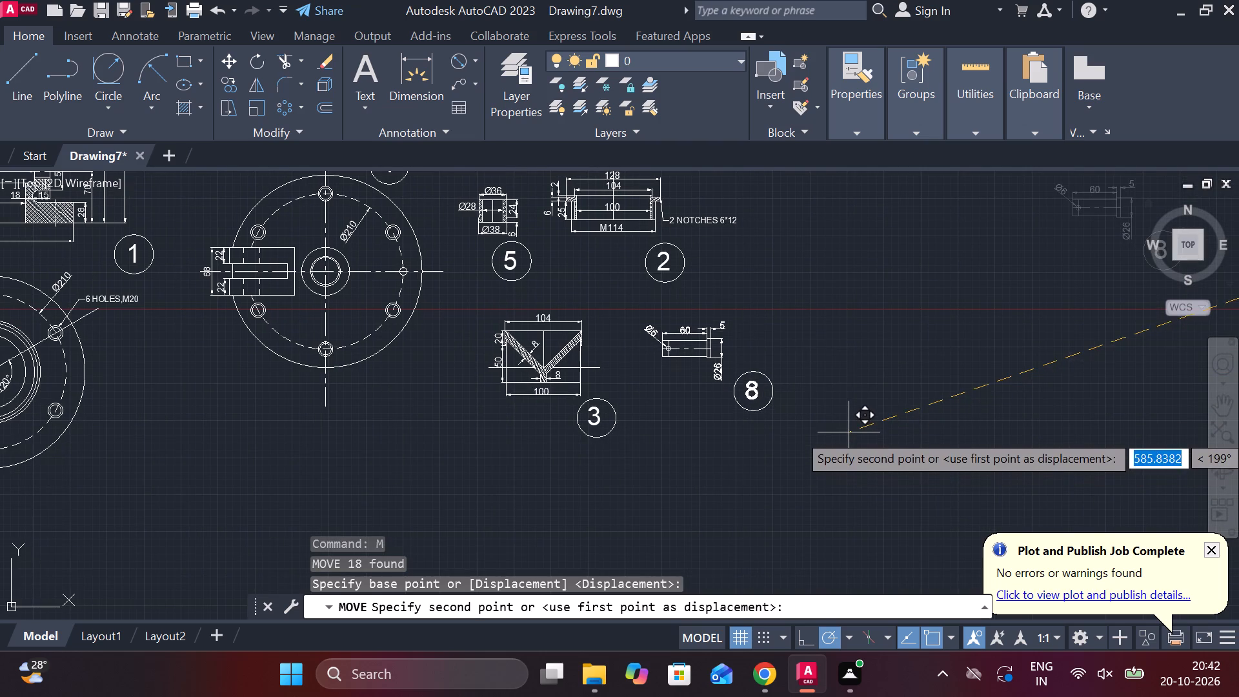
pyautogui.scroll(-1, 849, 430)
pyautogui.moveTo(964, 345); pyautogui.dragTo(900, 510, button='middle')
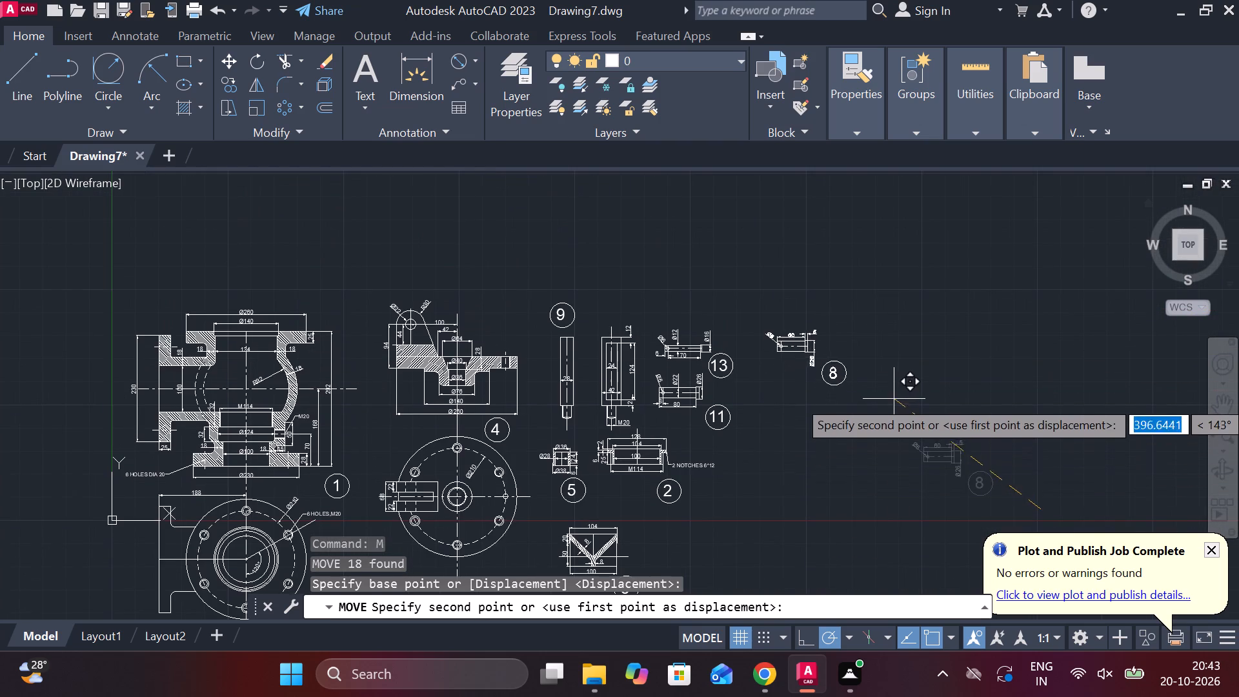
pyautogui.scroll(2, 876, 399)
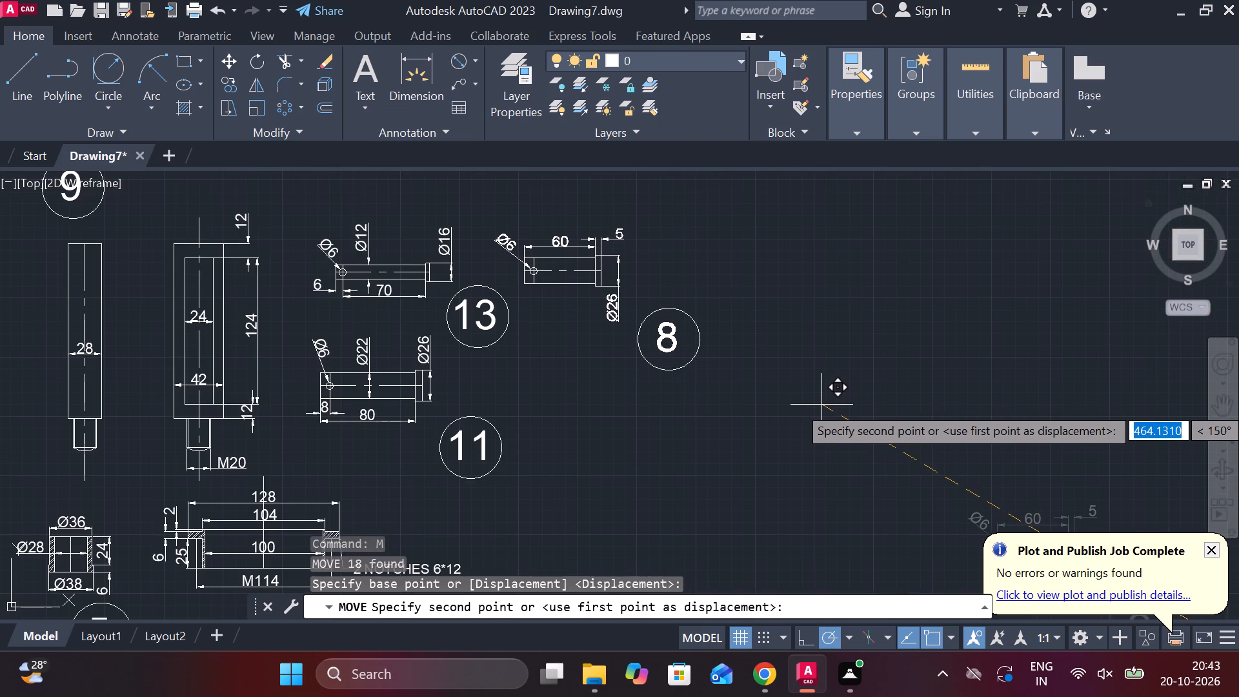
pyautogui.click(821, 405)
# Draw a circle of diameter 22 in the empty area beyond the arranged part drawings.
pyautogui.scroll(-2, 856, 414)
pyautogui.moveTo(883, 458); pyautogui.dragTo(996, 304, button='middle')
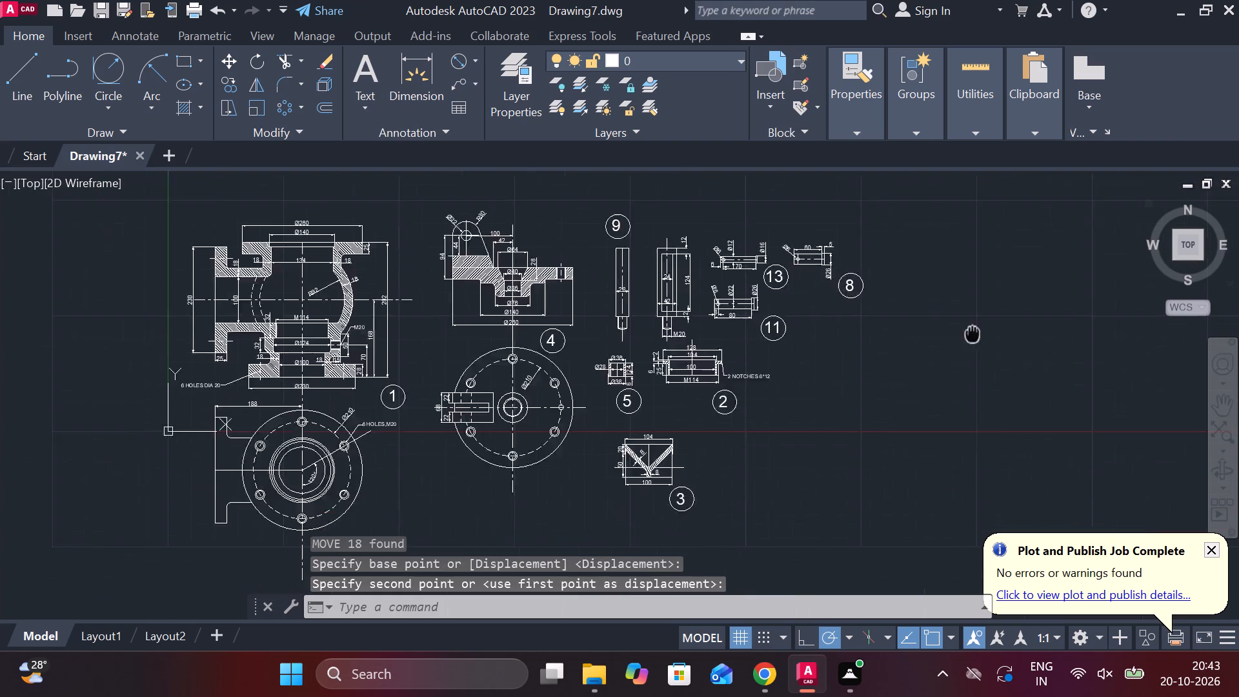
pyautogui.moveTo(996, 304); pyautogui.dragTo(1011, 296, button='middle')
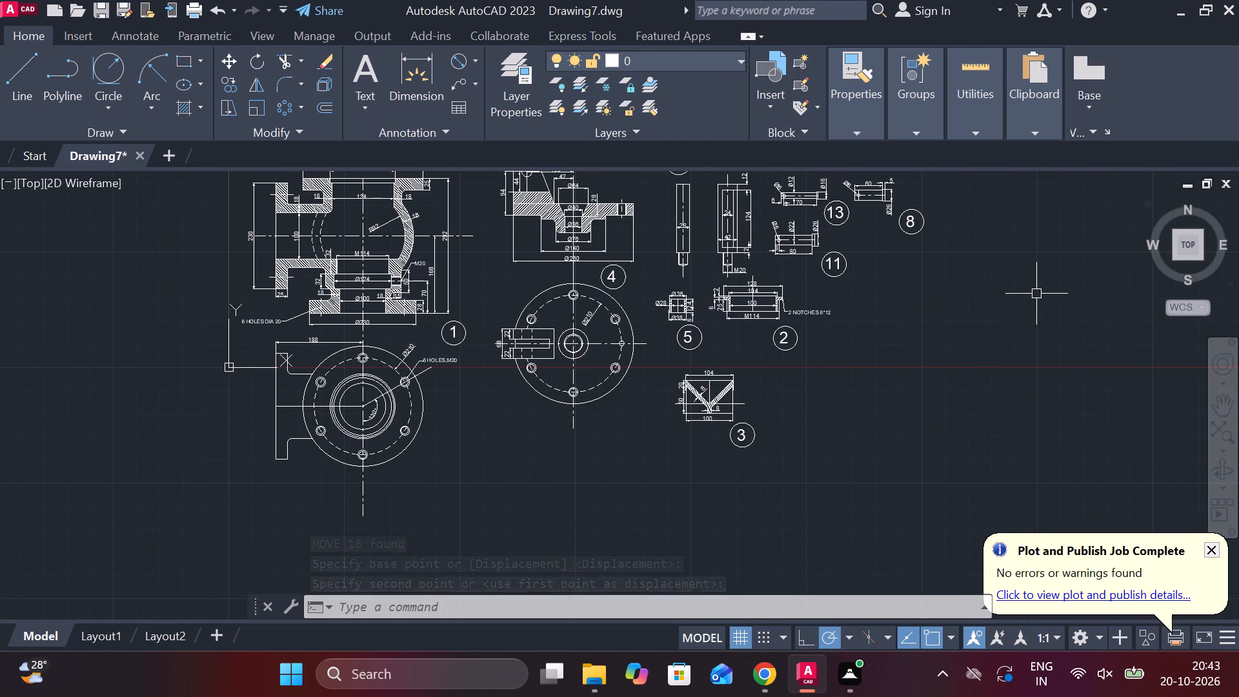
pyautogui.moveTo(875, 379); pyautogui.dragTo(721, 422, button='middle')
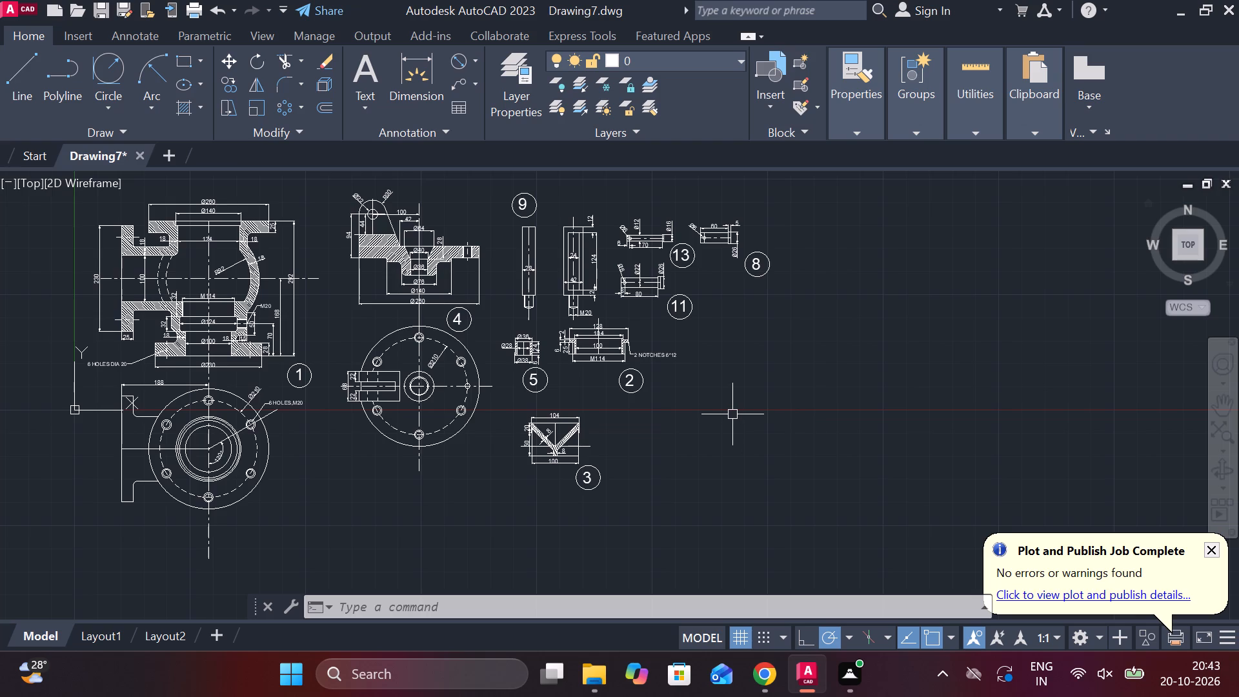
pyautogui.moveTo(729, 414); pyautogui.dragTo(705, 414, button='middle')
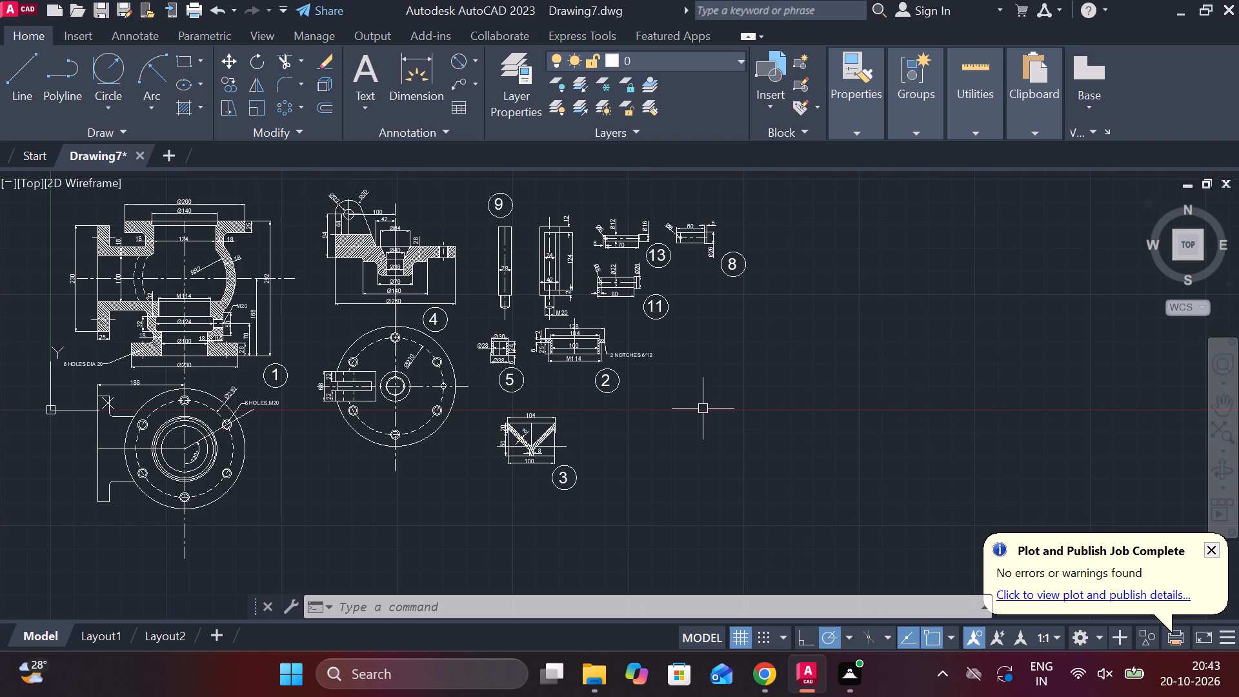
pyautogui.write('C')
pyautogui.press('space')
pyautogui.moveTo(838, 383); pyautogui.dragTo(834, 383, button='middle')
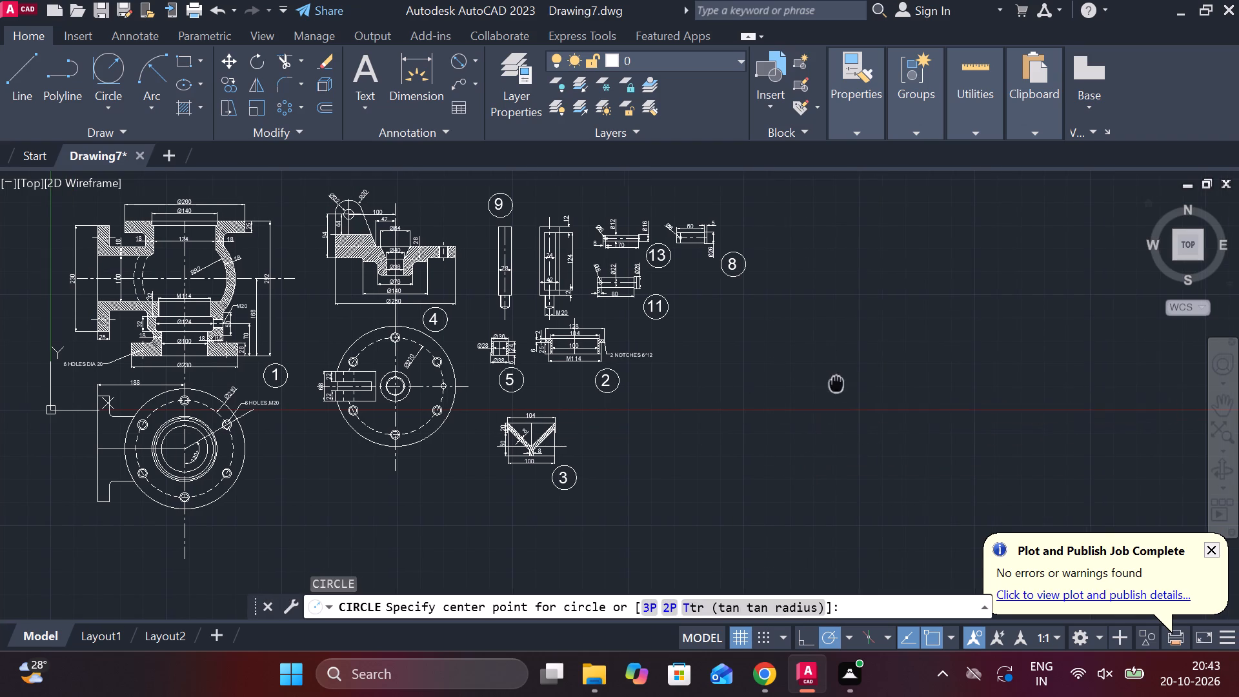
pyautogui.moveTo(834, 383); pyautogui.dragTo(671, 406, button='middle')
pyautogui.click(771, 380)
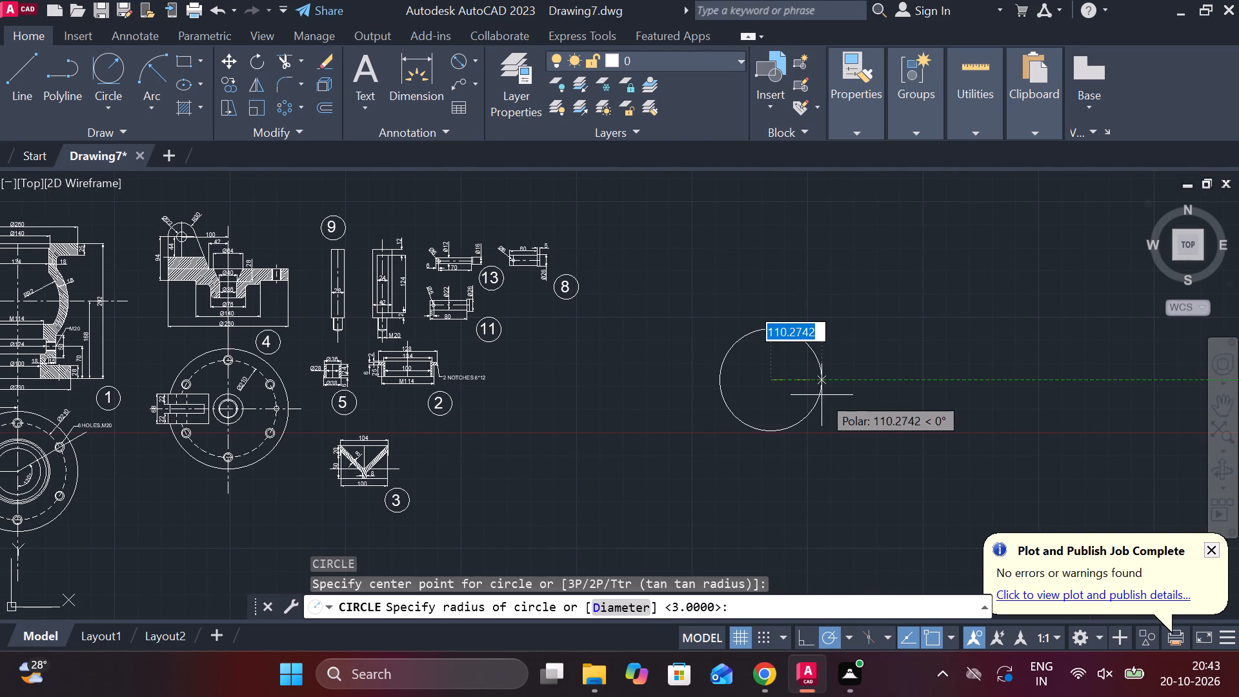
pyautogui.write('D 22')
pyautogui.press('space')
# Draw a circle of radius 20 concentric with the 22-diameter circle.
pyautogui.scroll(3, 821, 395)
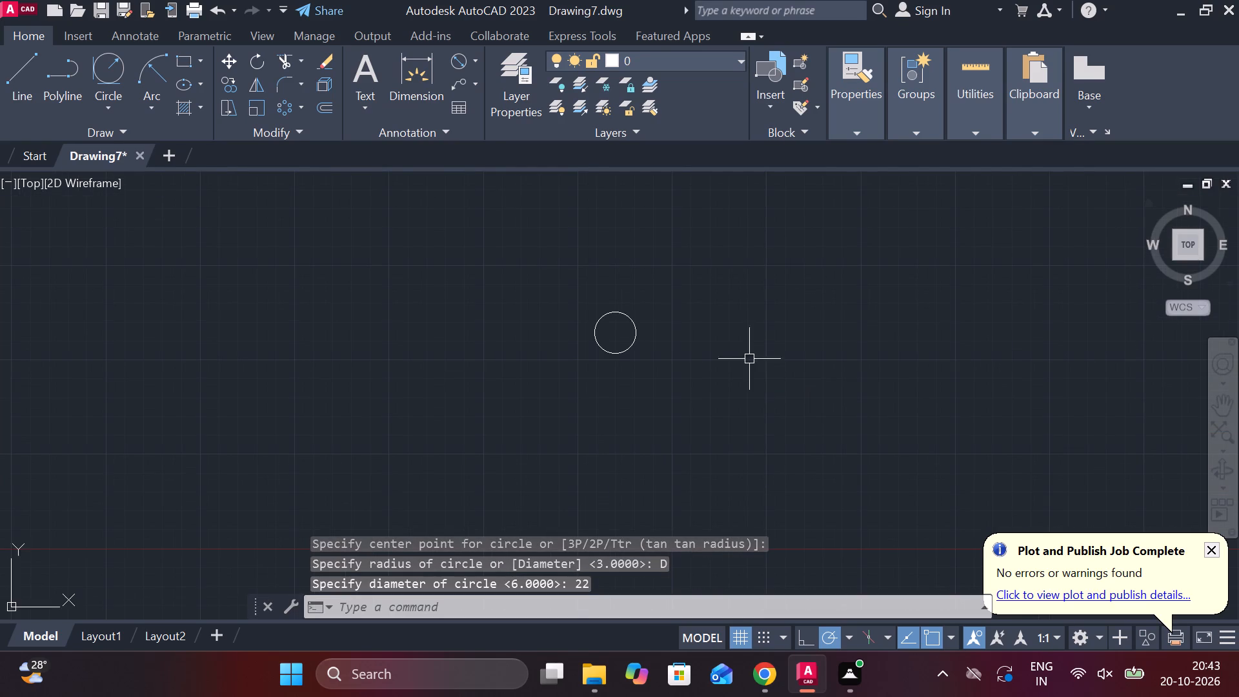
pyautogui.scroll(1, 749, 359)
pyautogui.write('C')
pyautogui.press('space')
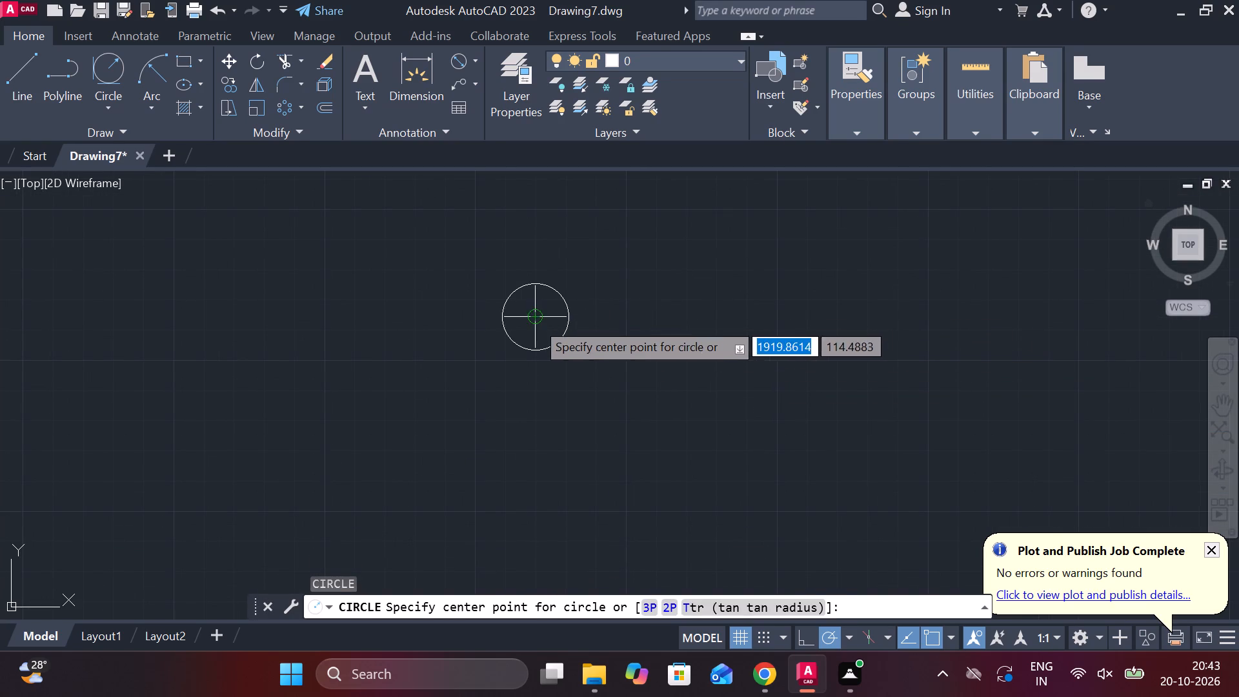
pyautogui.click(535, 321)
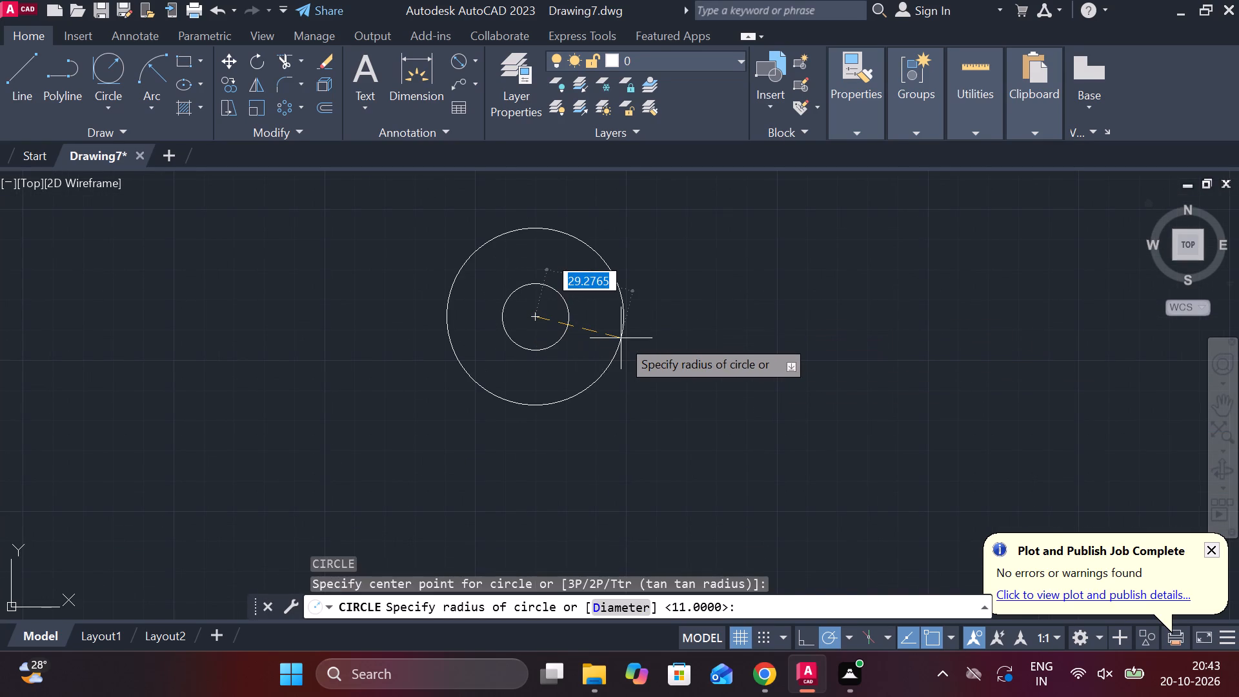
pyautogui.write('20')
pyautogui.press('Return')
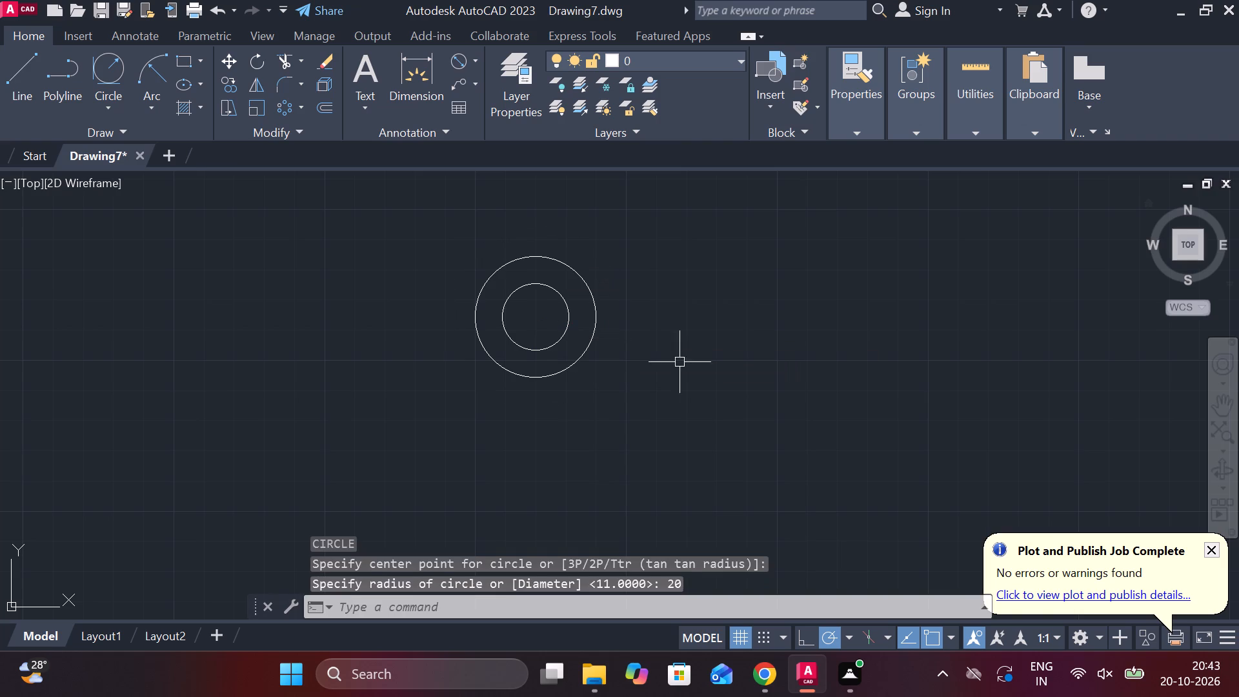
pyautogui.press('Escape')
# Draw a horizontal line from the circles' common centre to well beyond the right side of the outer circle.
pyautogui.press('l')
pyautogui.press('Return')
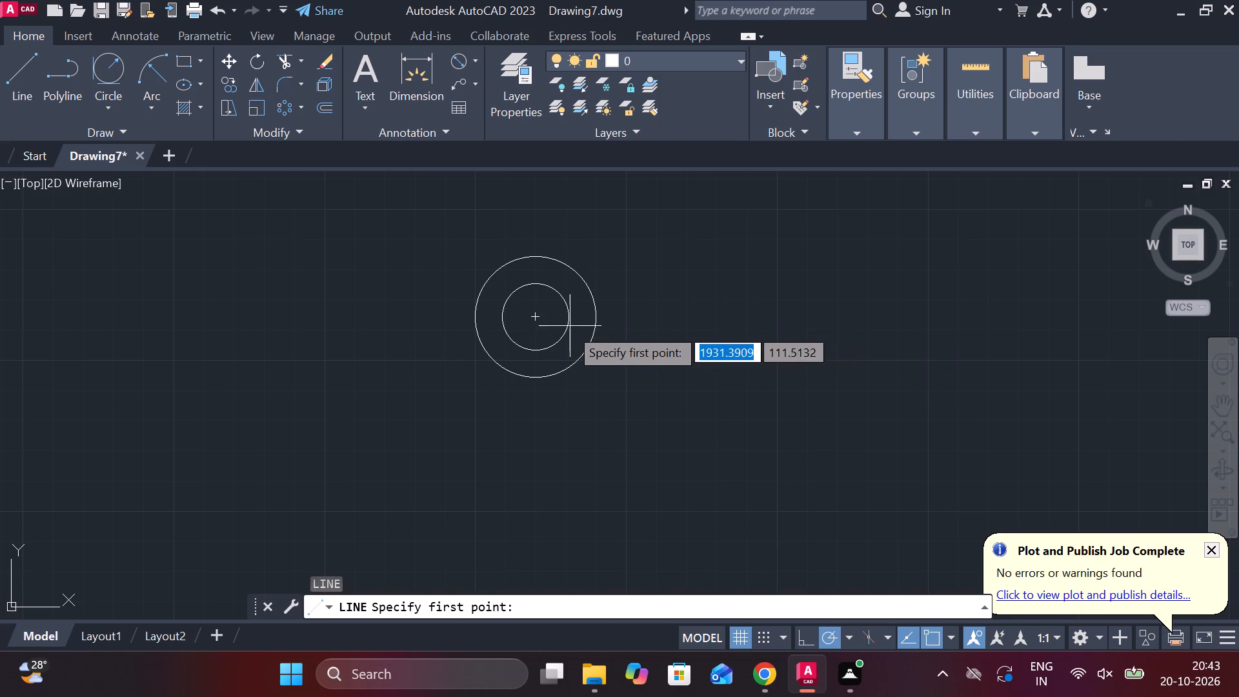
pyautogui.click(539, 318)
pyautogui.click(897, 315)
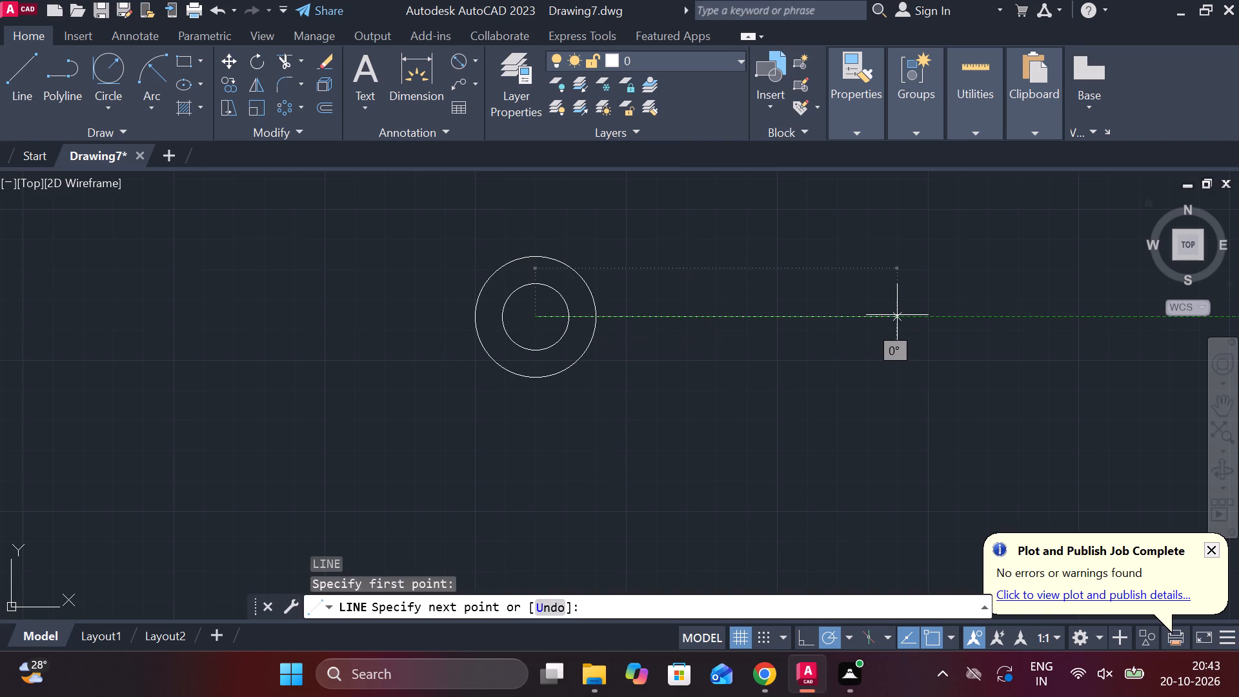
pyautogui.press('Escape')
pyautogui.moveTo(613, 392); pyautogui.dragTo(631, 387, button='middle')
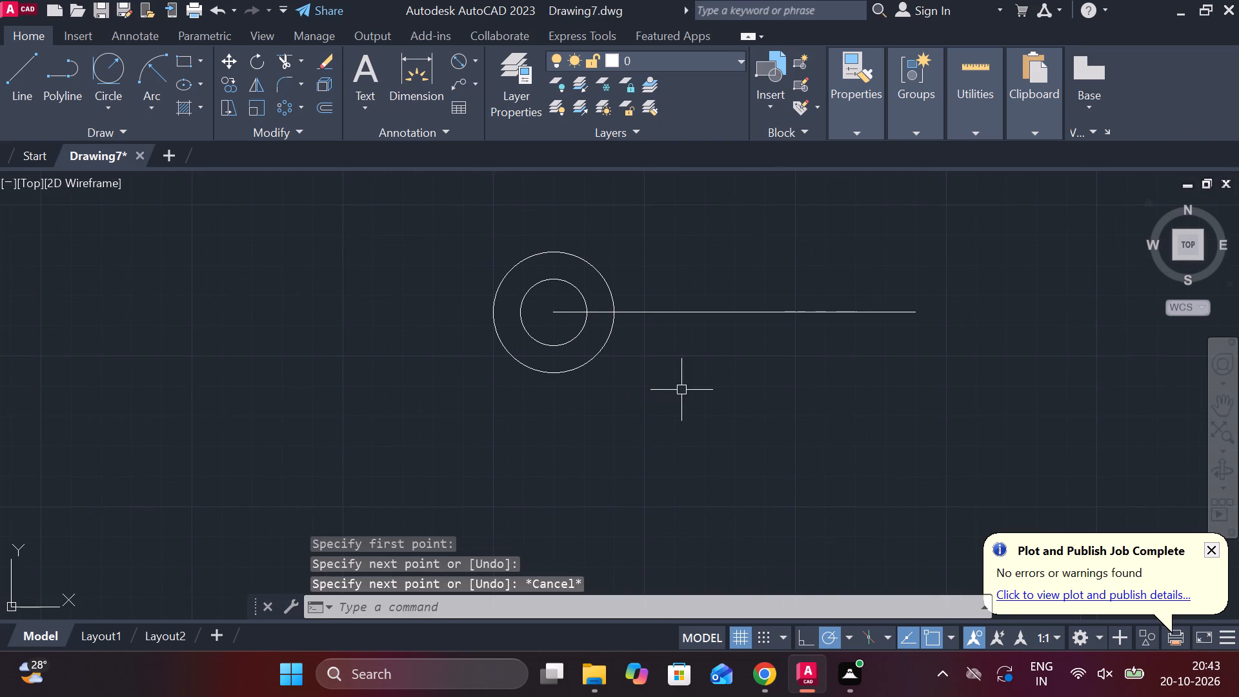
pyautogui.moveTo(681, 409); pyautogui.dragTo(622, 412, button='middle')
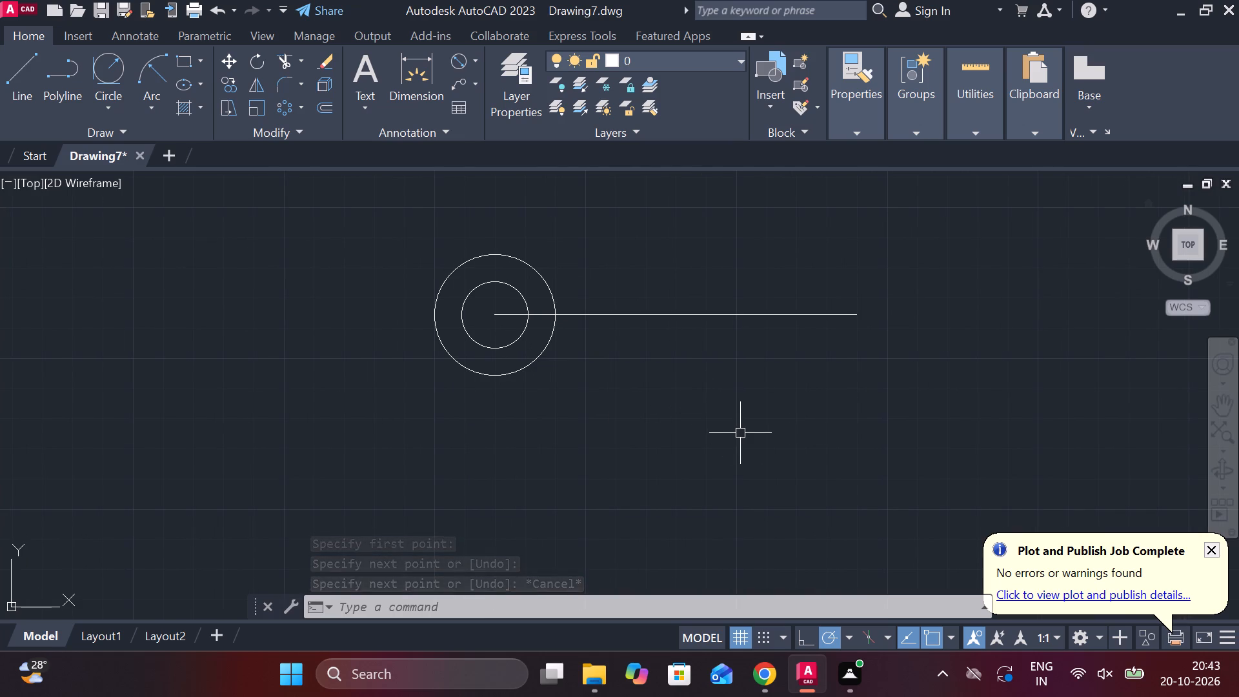
# Draw a separate 12-long horizontal line beside the circles, level with the outer circle's top quadrant.
pyautogui.press('l')
pyautogui.press('Return')
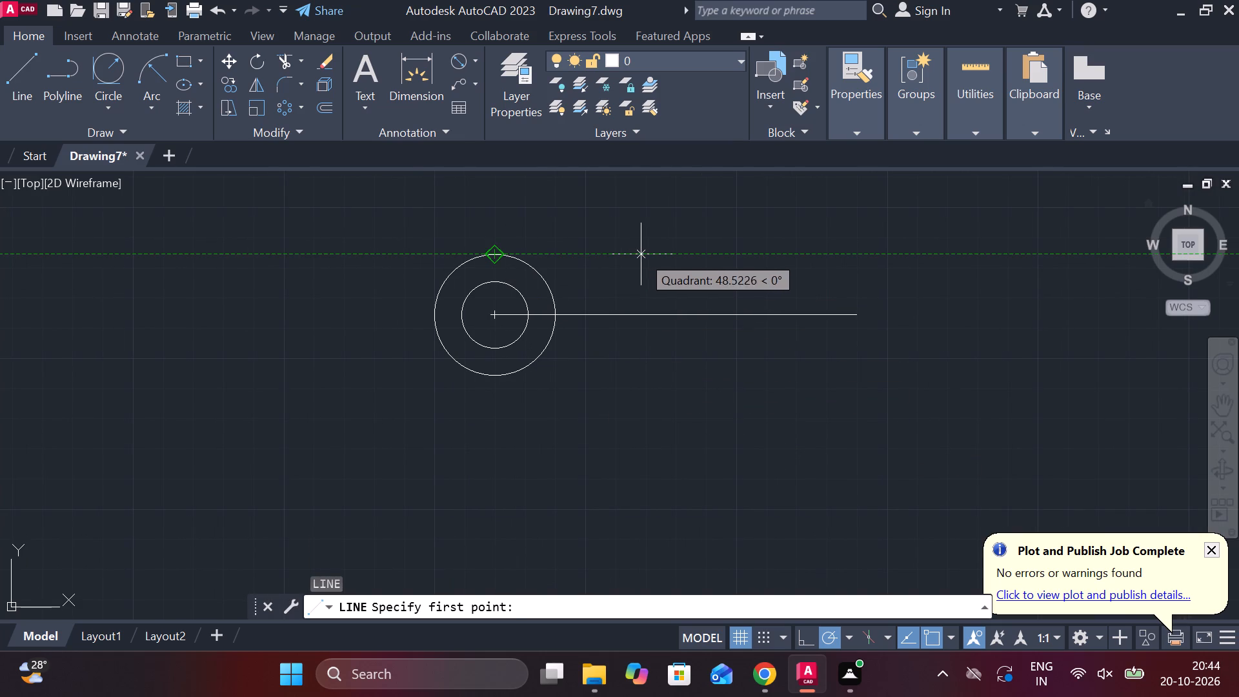
pyautogui.click(641, 254)
pyautogui.write('12')
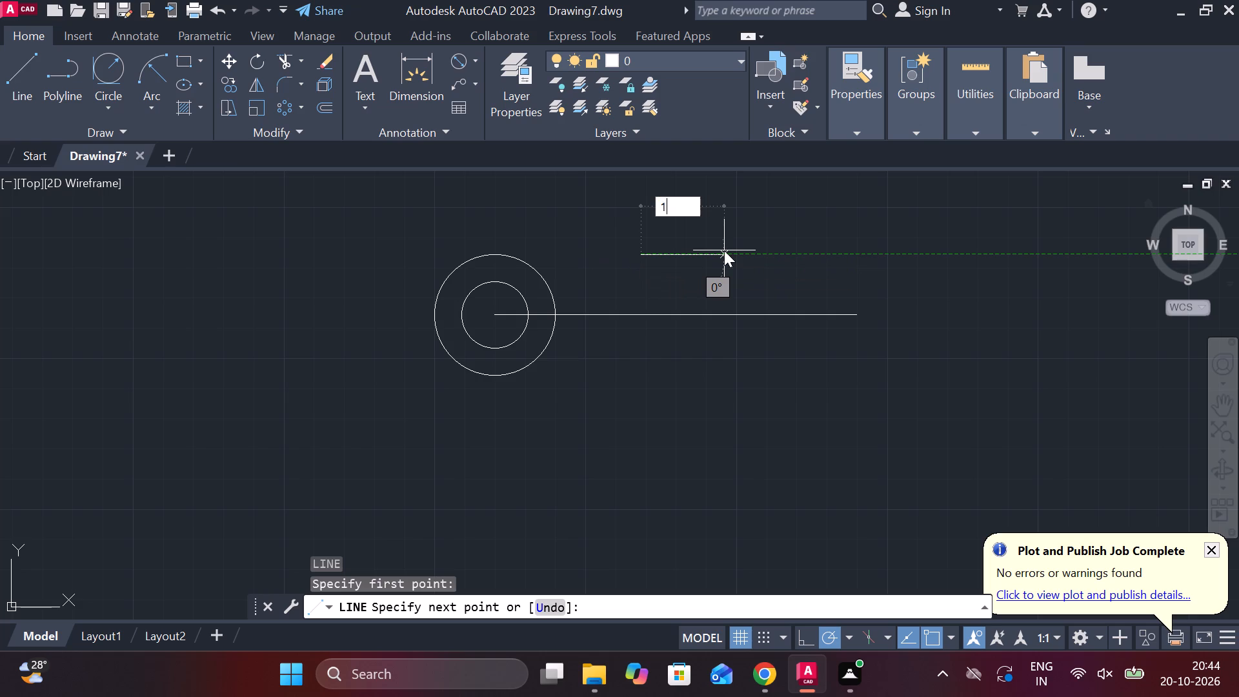
pyautogui.press('space')
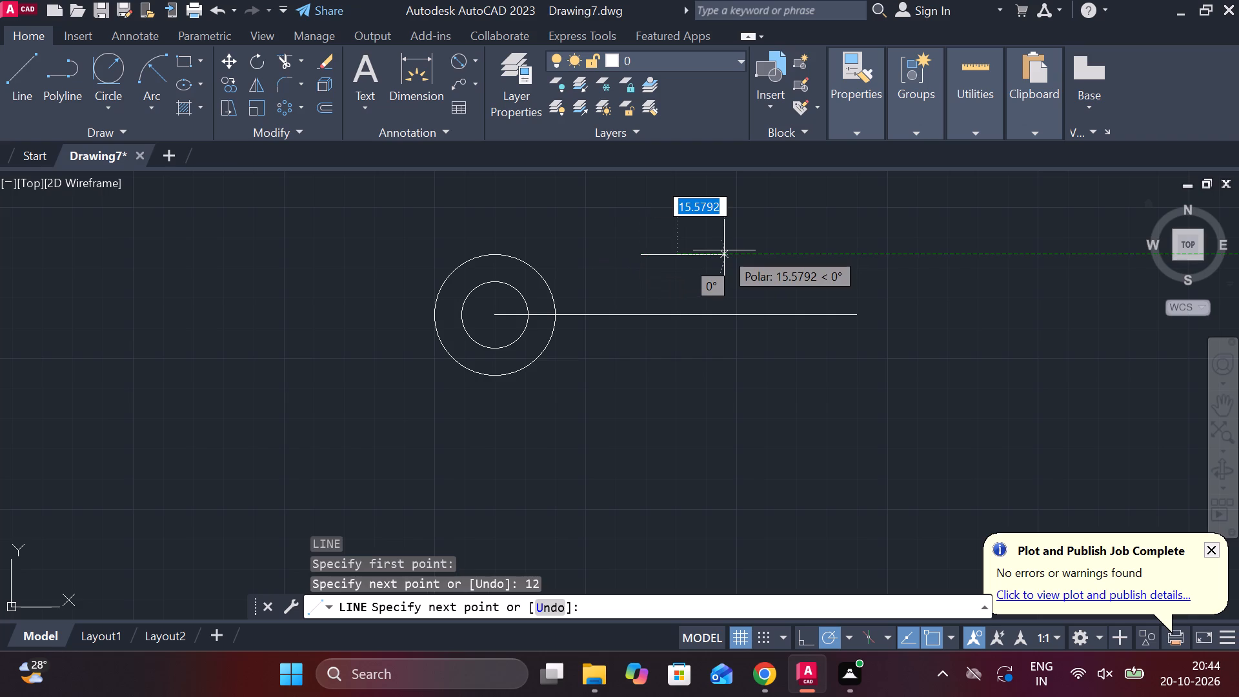
pyautogui.press('Escape')
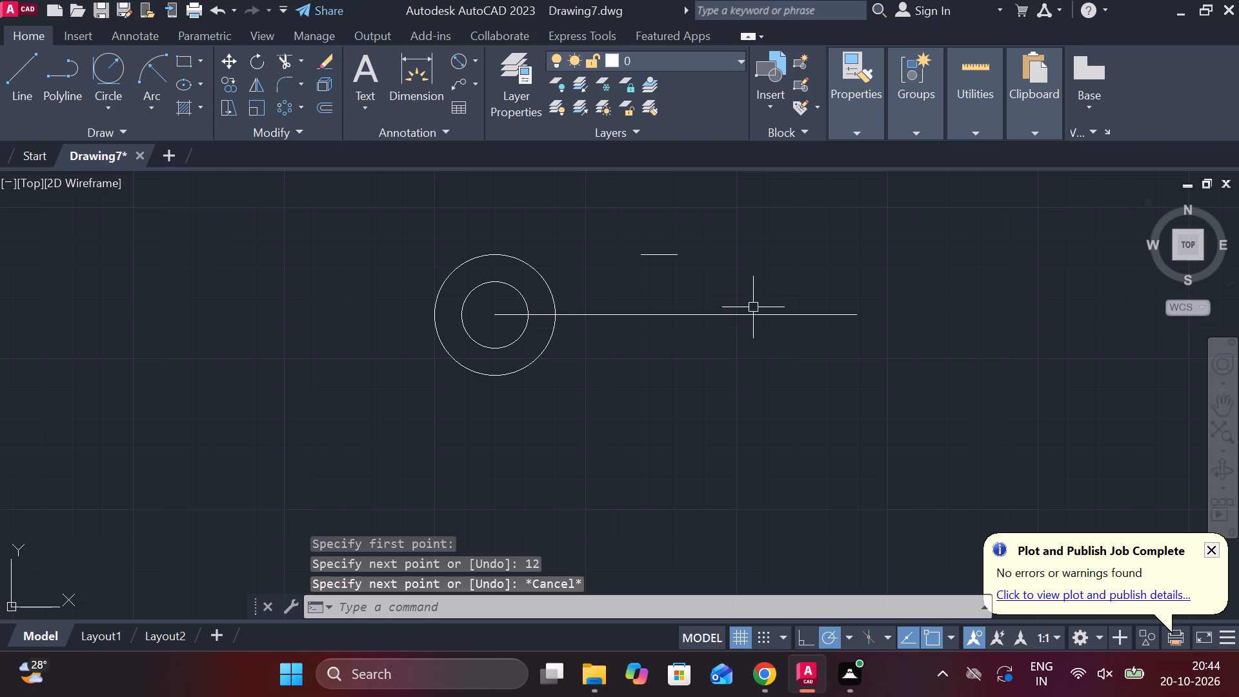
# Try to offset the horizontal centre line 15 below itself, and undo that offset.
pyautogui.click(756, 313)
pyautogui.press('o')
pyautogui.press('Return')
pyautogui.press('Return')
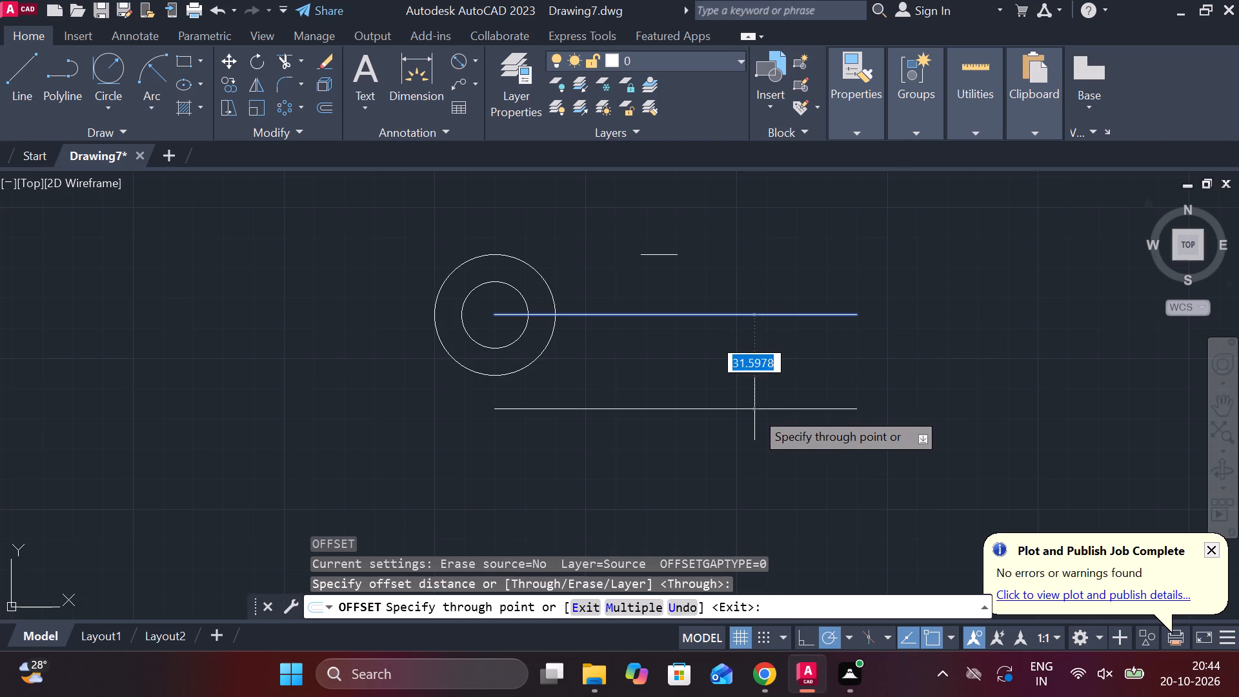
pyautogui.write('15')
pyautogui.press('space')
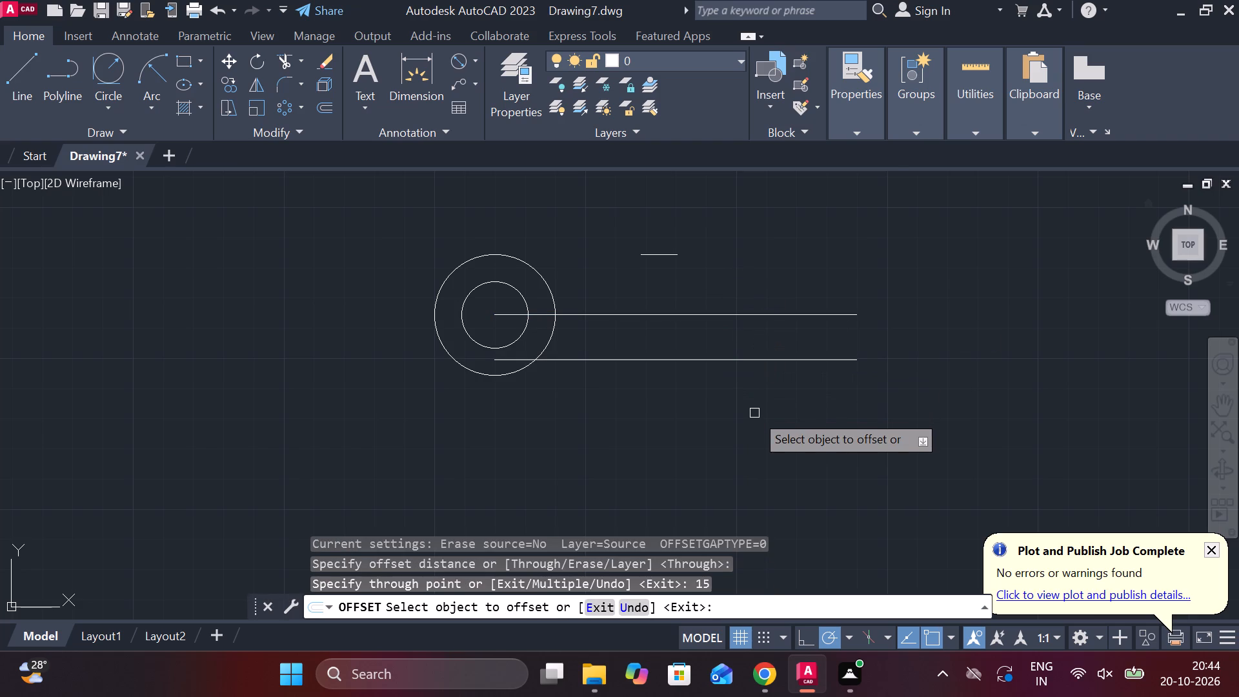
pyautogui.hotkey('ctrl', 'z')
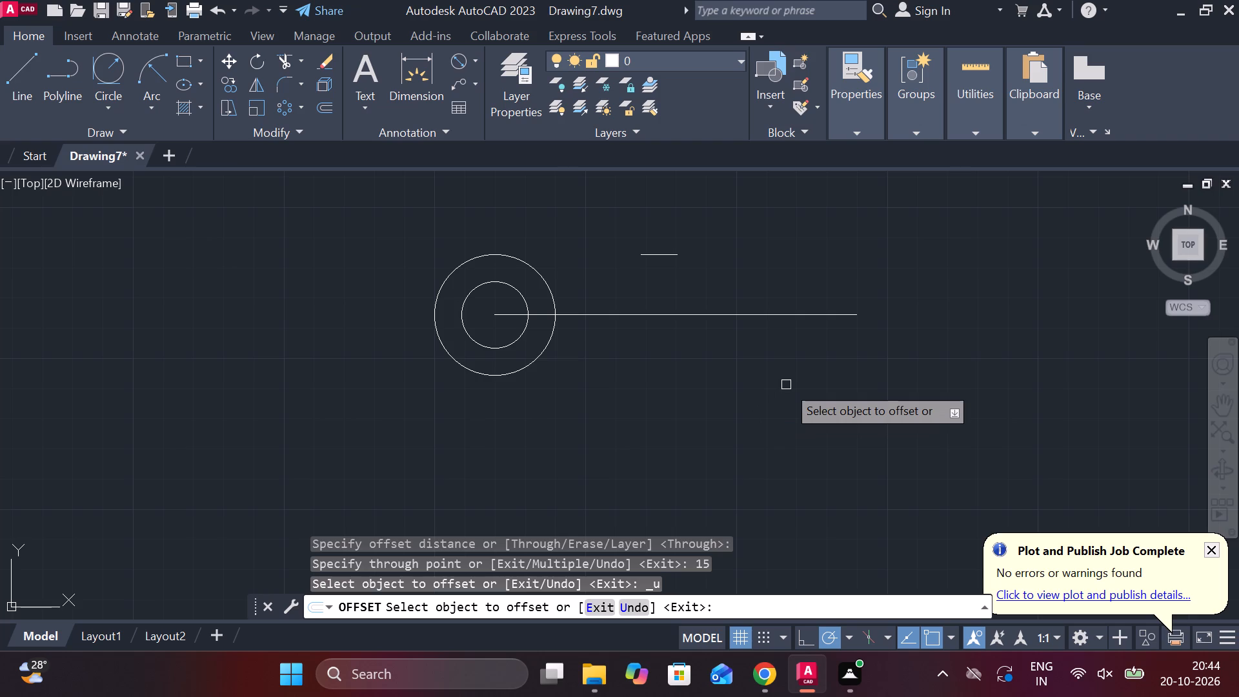
# Offset the horizontal centre line 50 below itself.
pyautogui.click(763, 316)
pyautogui.write('50')
pyautogui.press('Return')
pyautogui.moveTo(758, 446); pyautogui.dragTo(731, 425, button='middle')
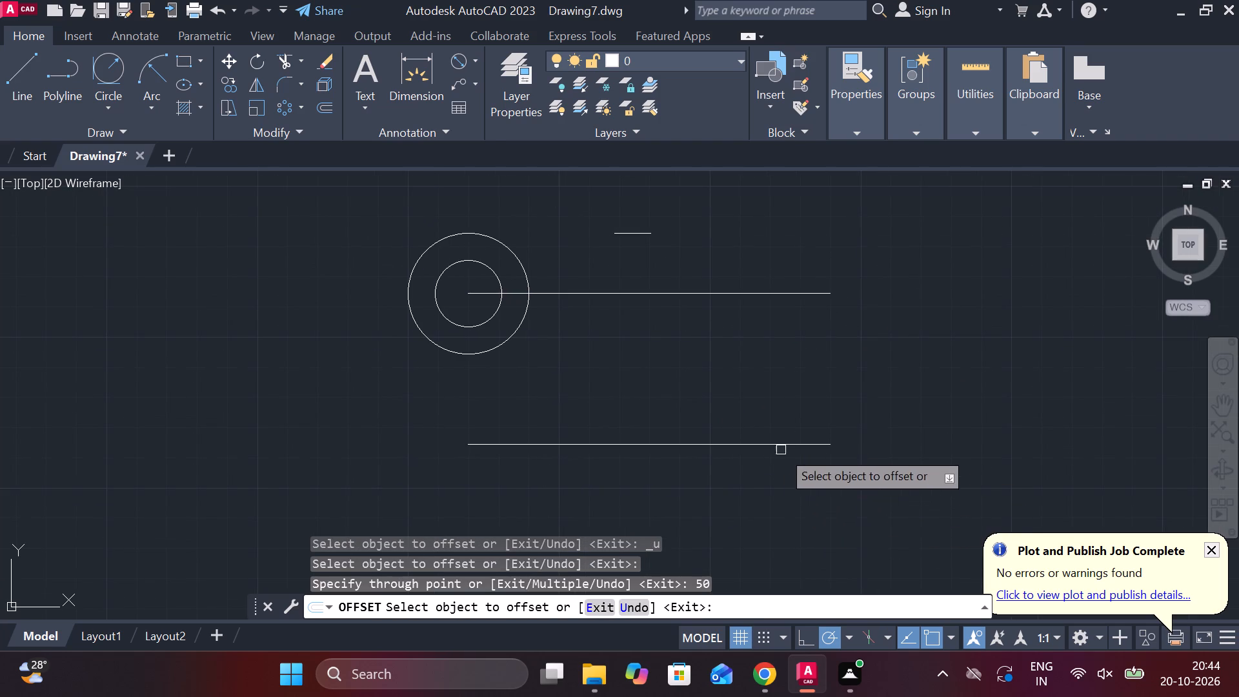
pyautogui.press('Escape')
# Draw a vertical line from the centre line, beyond the outer circle, down past the lower offset line.
pyautogui.press('l')
pyautogui.press('Return')
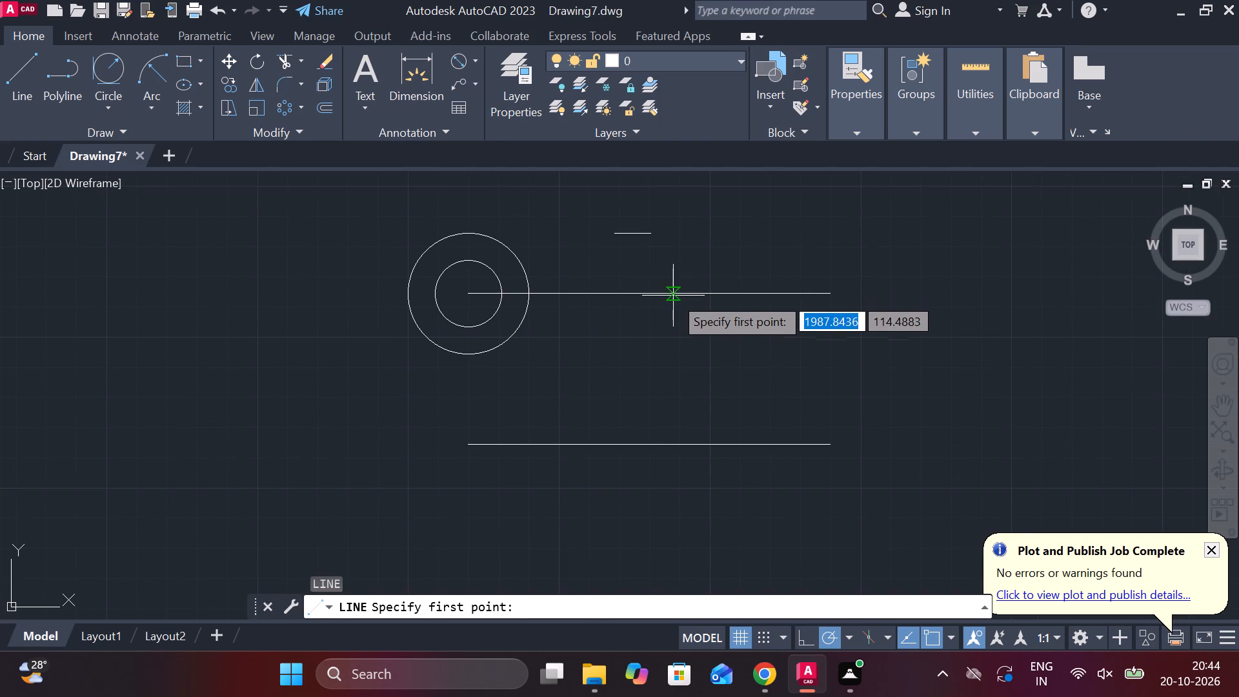
pyautogui.click(674, 298)
pyautogui.click(674, 531)
pyautogui.press('Escape')
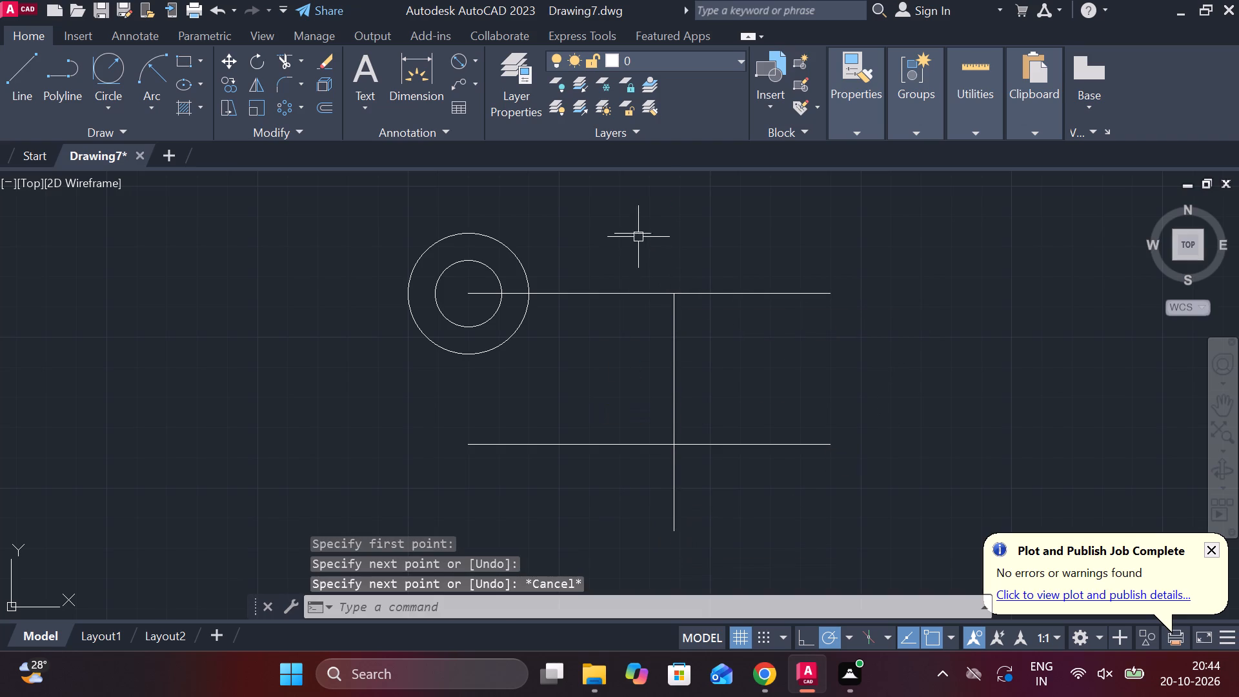
# Stretch the vertical line's upper end to about 39 above the horizontal centre line, past the short line's level.
pyautogui.click(632, 229)
pyautogui.press('Escape')
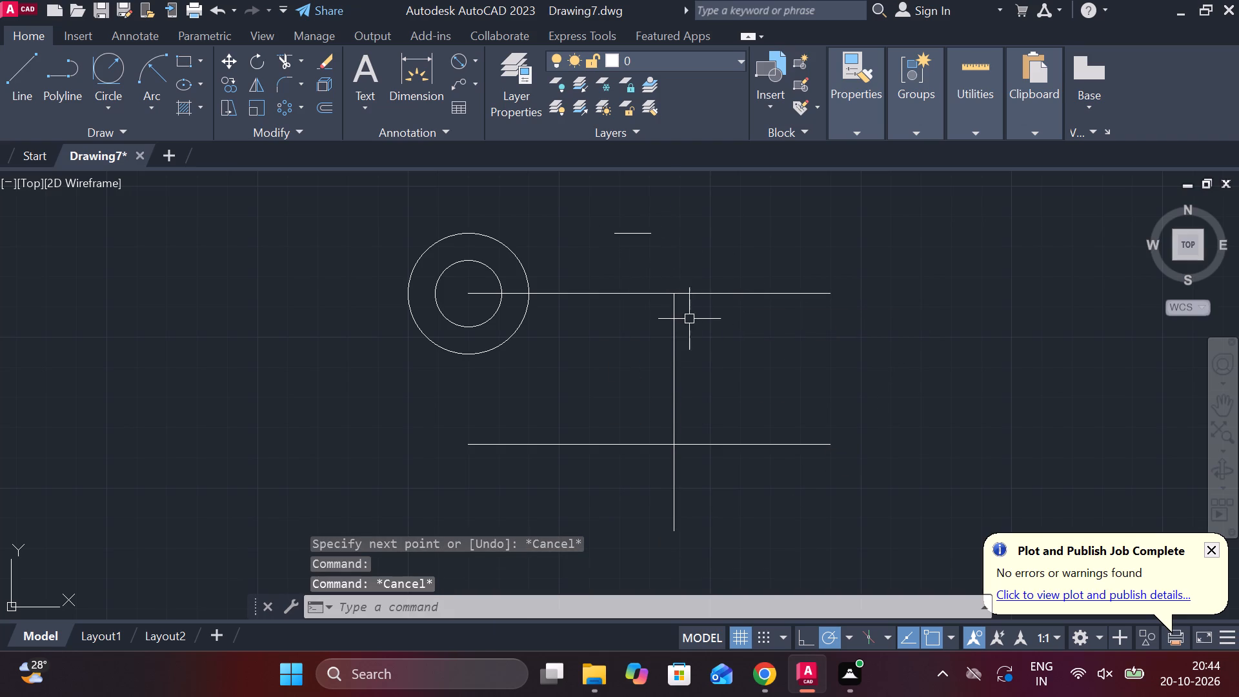
pyautogui.click(677, 327)
pyautogui.click(677, 298)
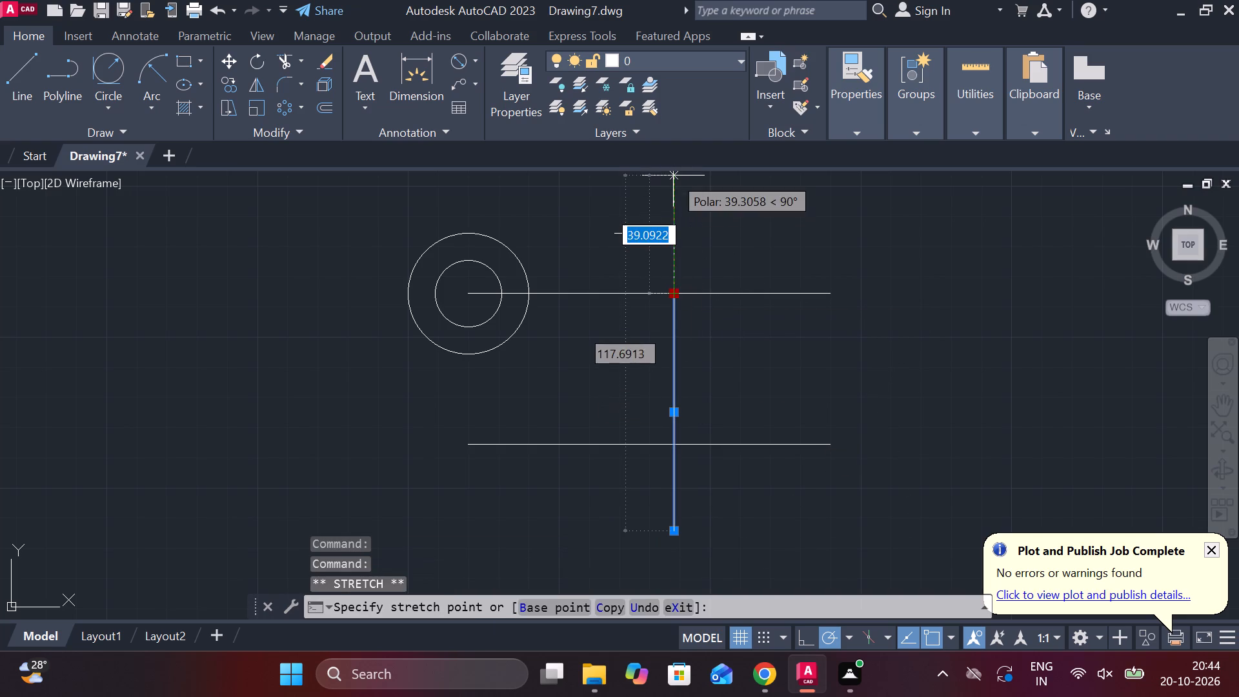
pyautogui.click(673, 176)
pyautogui.press('Escape')
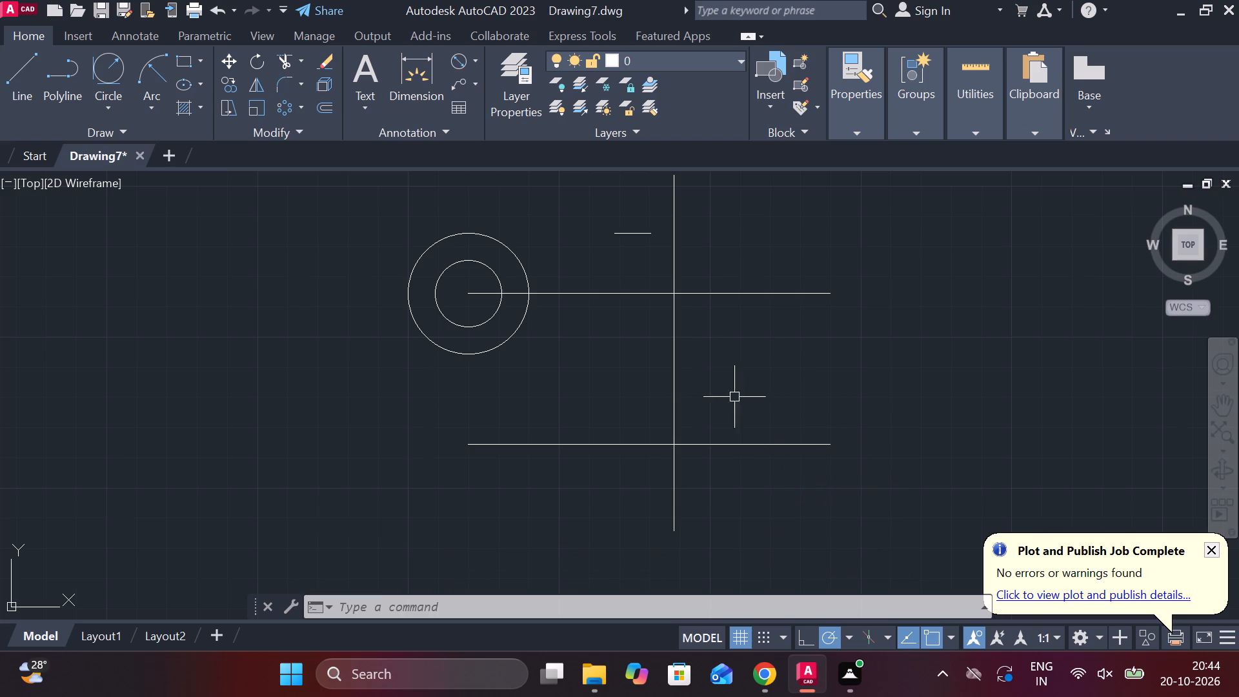
# Offset the horizontal centre line 30 below itself, between the two existing long horizontal lines.
pyautogui.click(577, 291)
pyautogui.press('o')
pyautogui.press('Return')
pyautogui.press('Return')
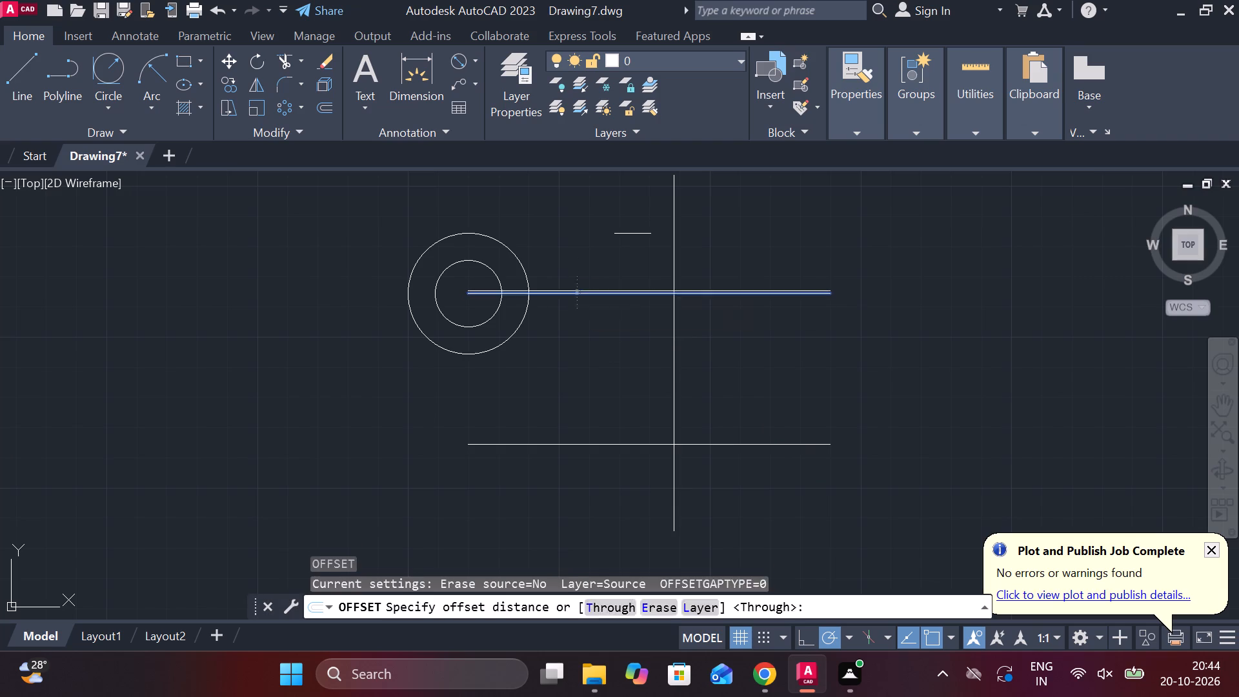
pyautogui.write('30')
pyautogui.press('Return')
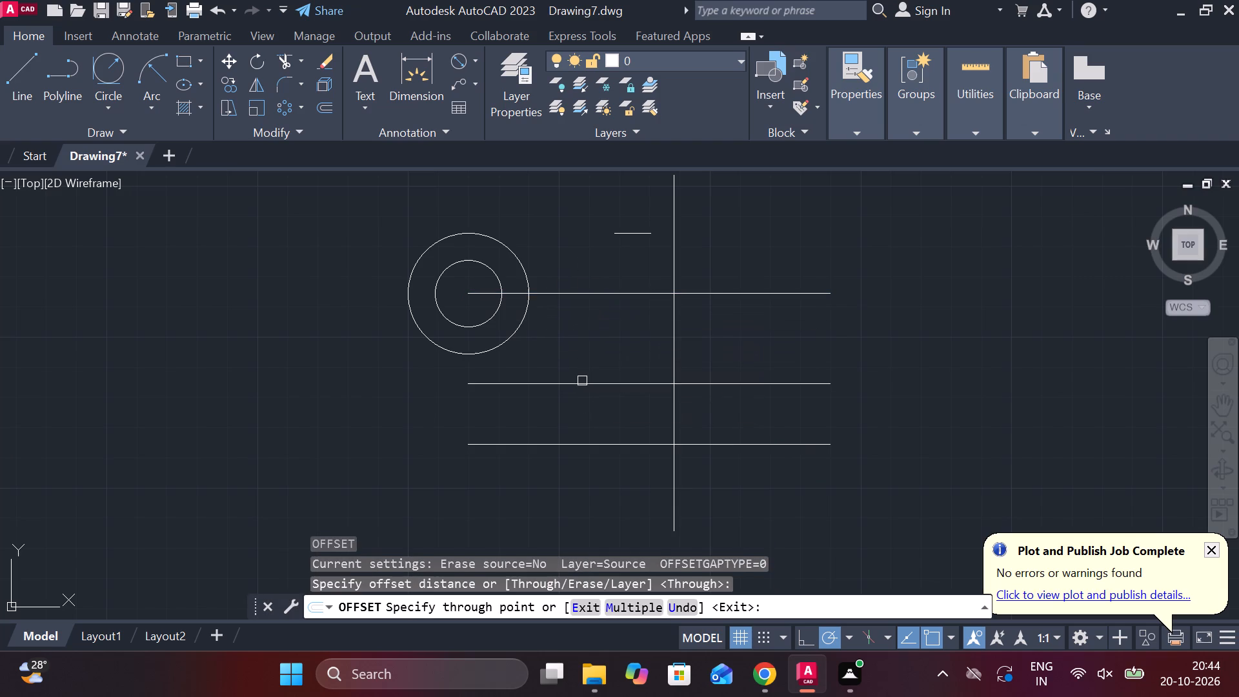
# Offset the vertical line twice to each side at 12 spacing, making five evenly spaced vertical lines.
pyautogui.click(671, 328)
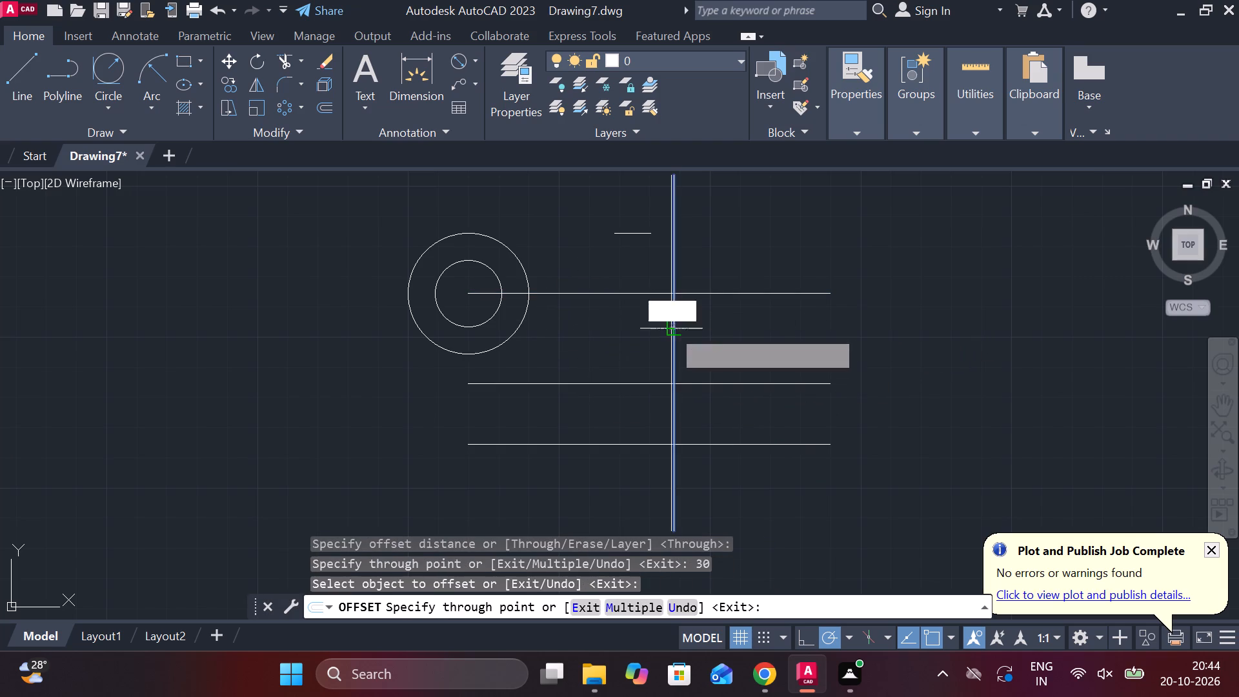
pyautogui.write('12')
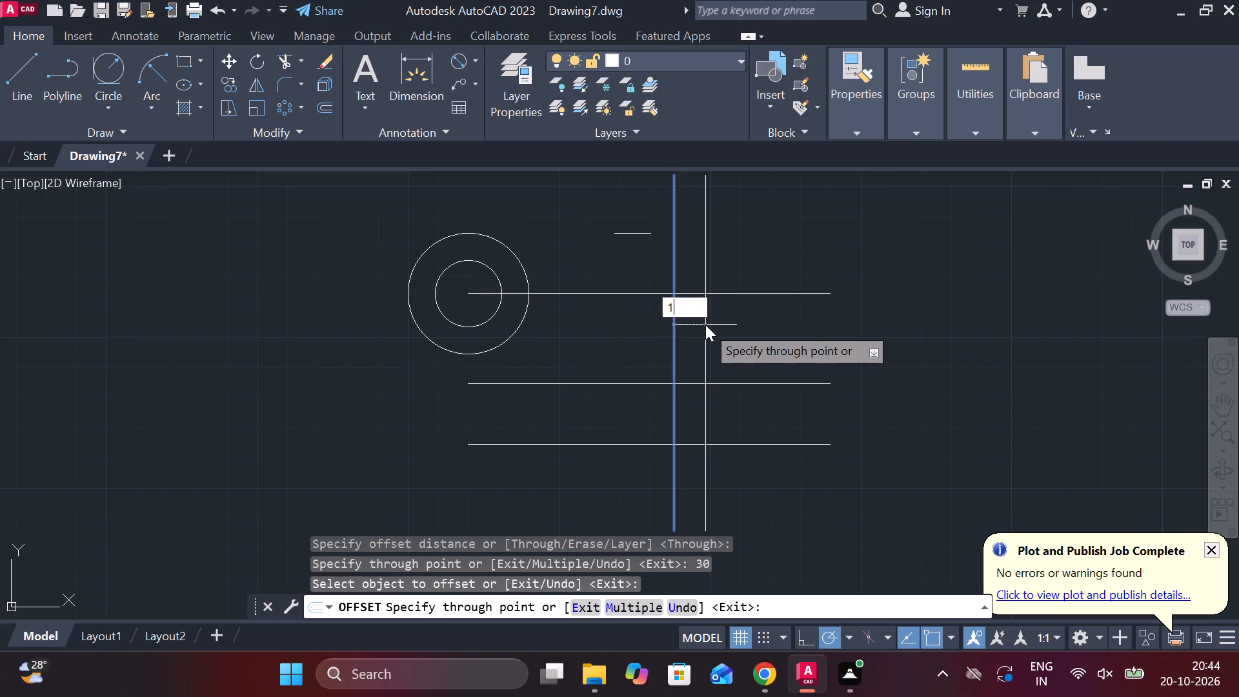
pyautogui.press('space')
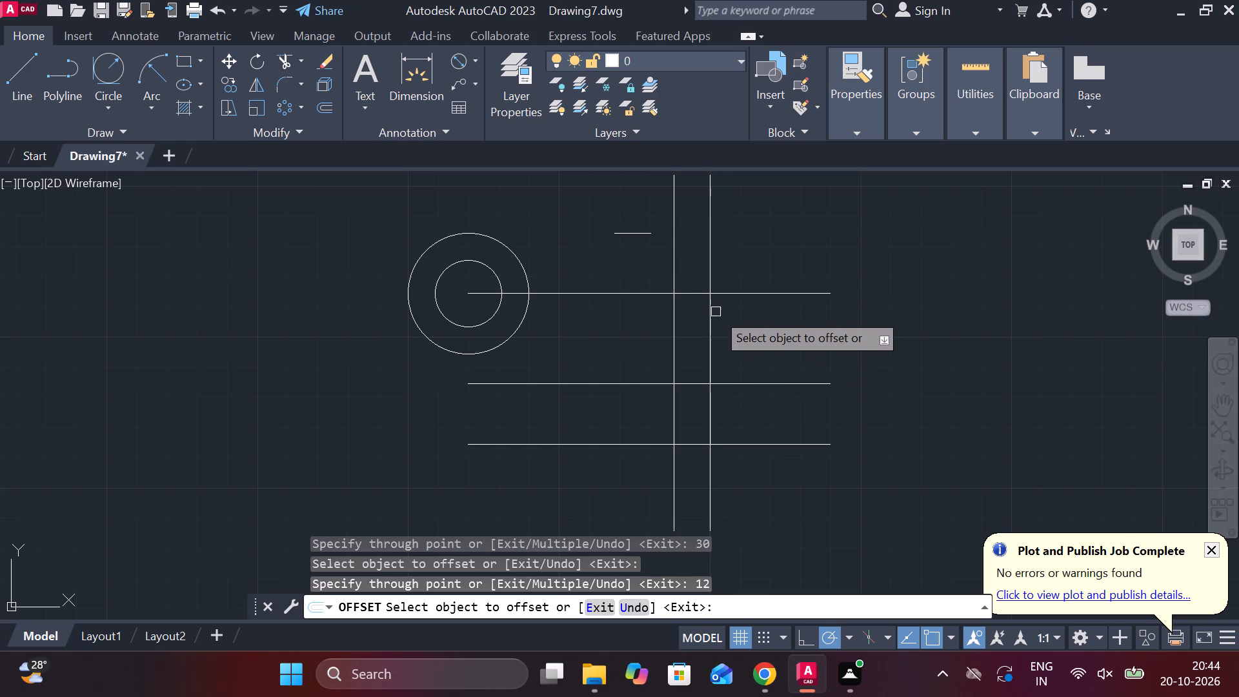
pyautogui.click(707, 320)
pyautogui.write('12')
pyautogui.press('space')
pyautogui.click(678, 315)
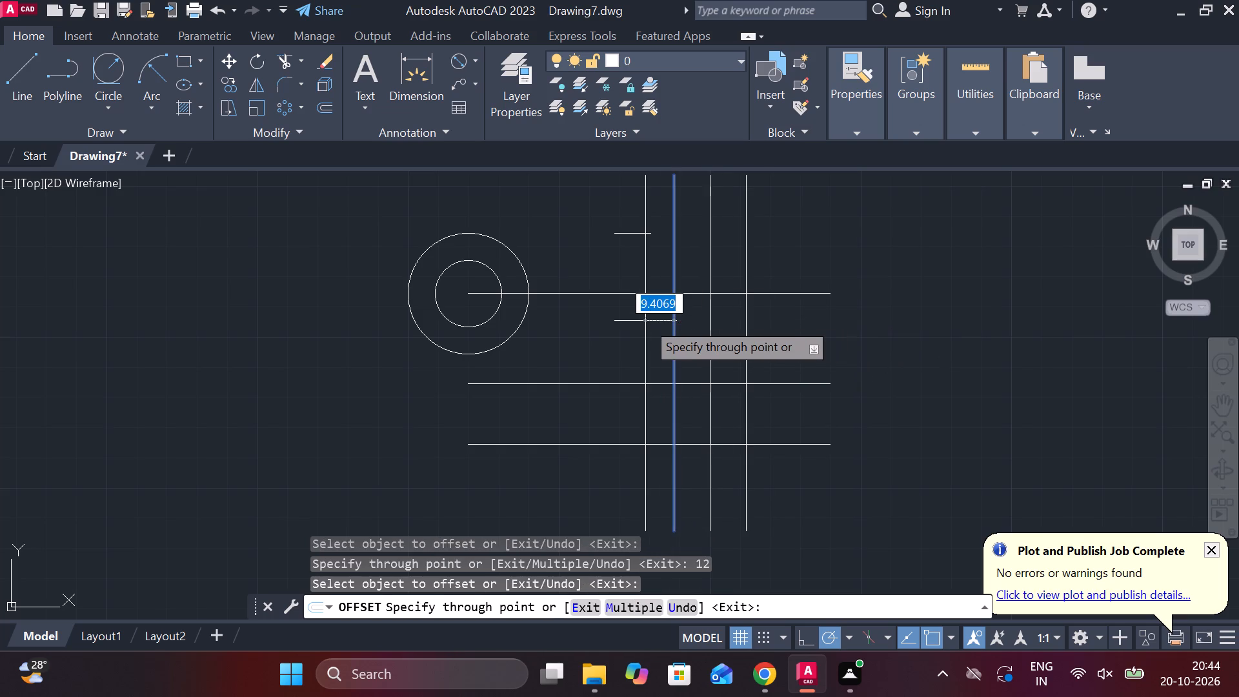
pyautogui.write('12')
pyautogui.press('space')
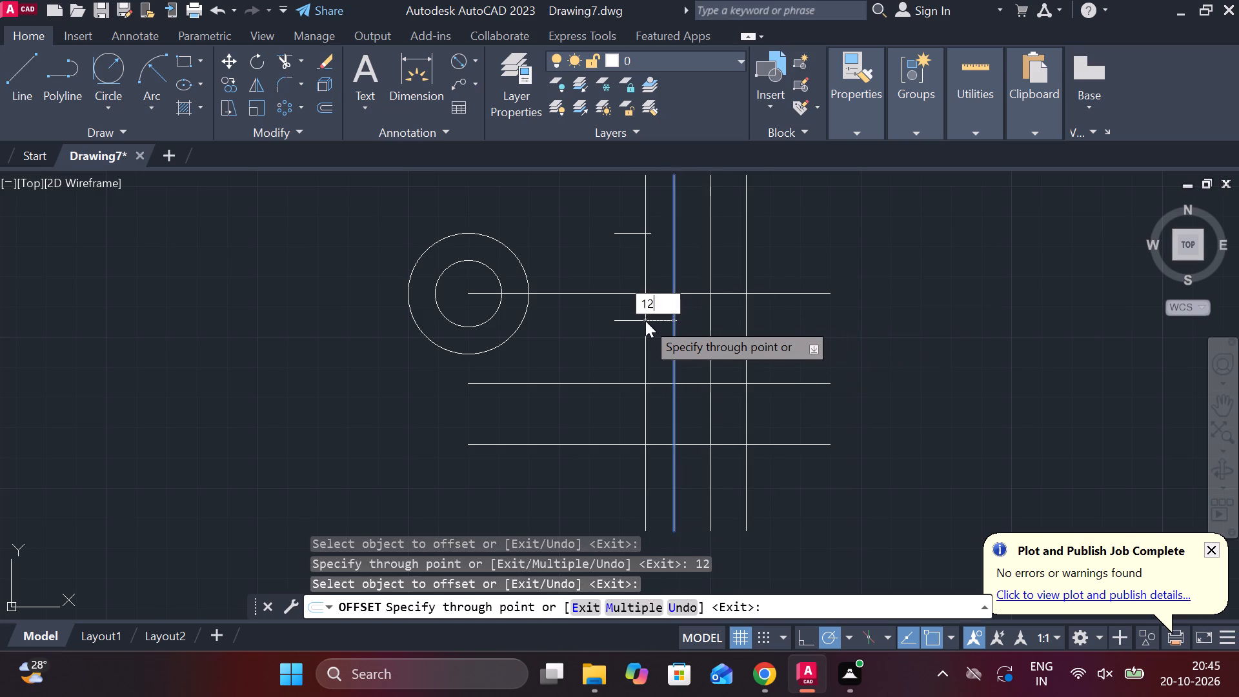
pyautogui.click(638, 315)
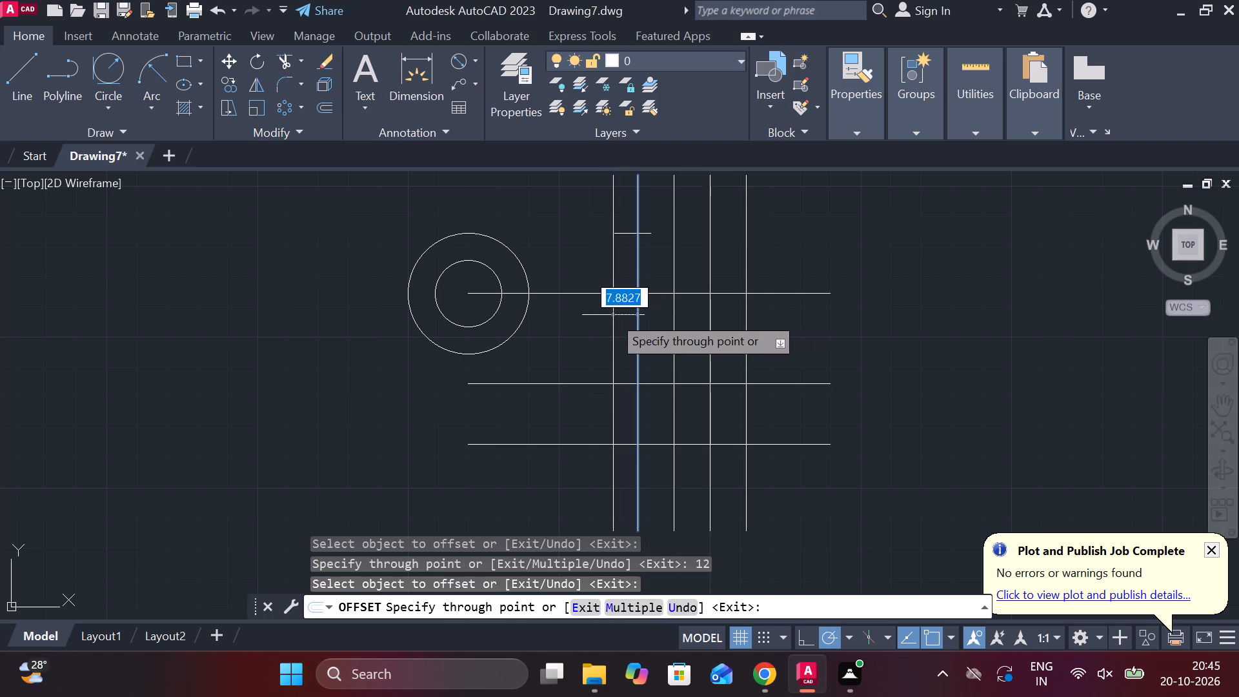
pyautogui.write('12')
pyautogui.press('space')
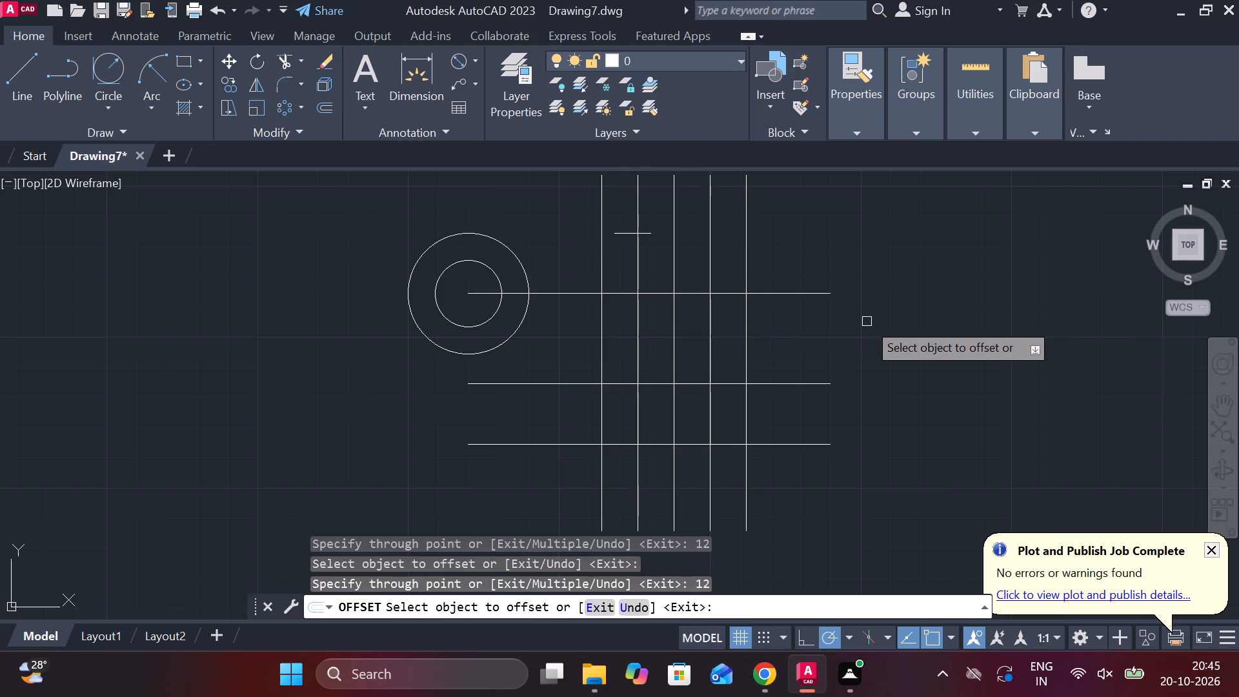
pyautogui.press('Escape')
# Stretch both ends of the short upper horizontal line beyond the outermost vertical lines.
pyautogui.moveTo(673, 278); pyautogui.dragTo(676, 323, button='middle')
pyautogui.scroll(1, 647, 275)
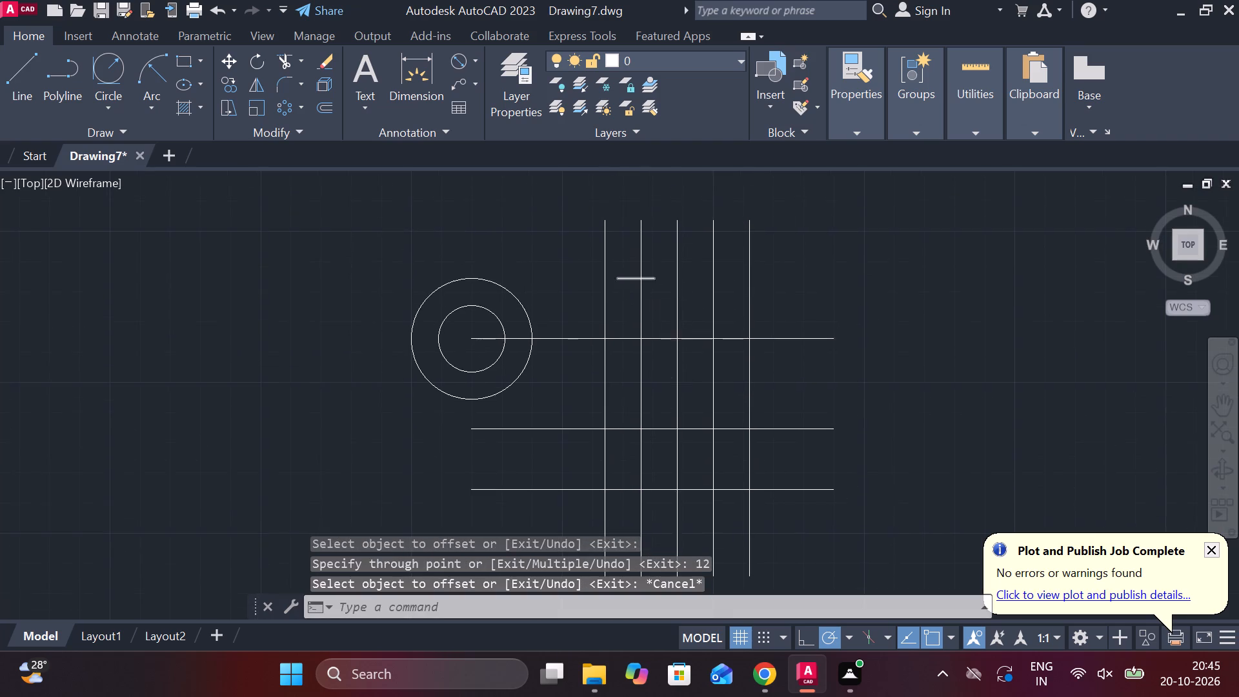
pyautogui.scroll(1, 647, 274)
pyautogui.click(599, 285)
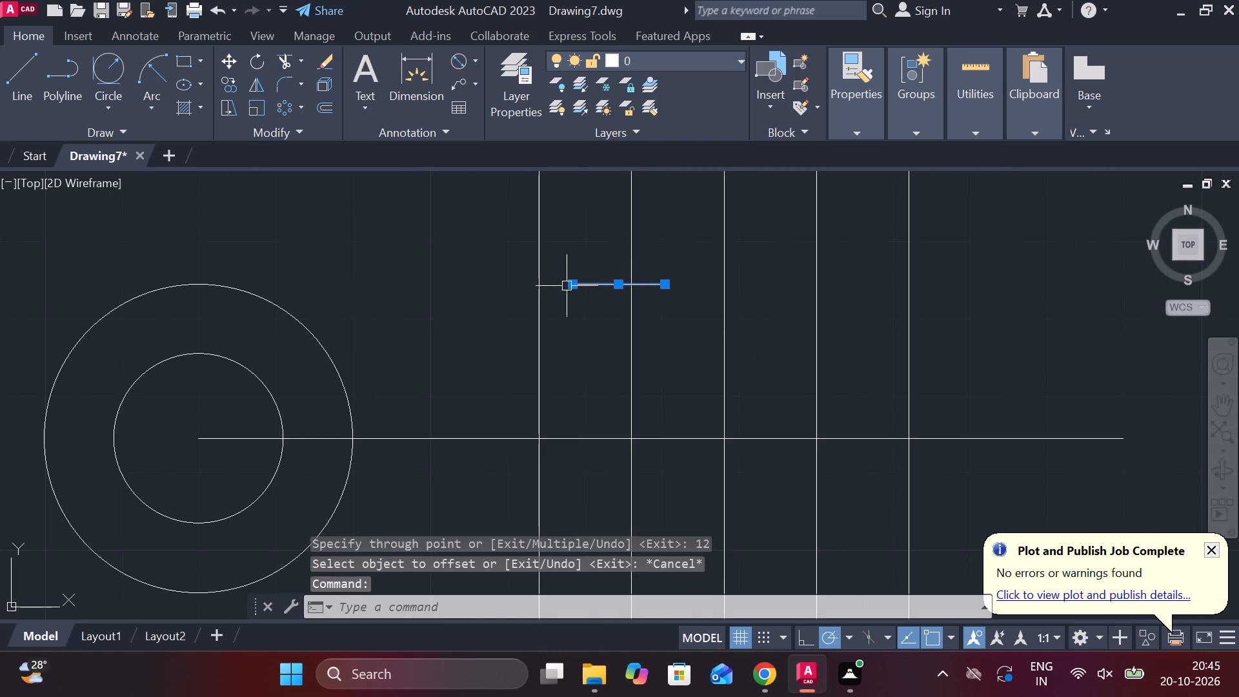
pyautogui.click(569, 286)
pyautogui.click(489, 279)
pyautogui.click(669, 287)
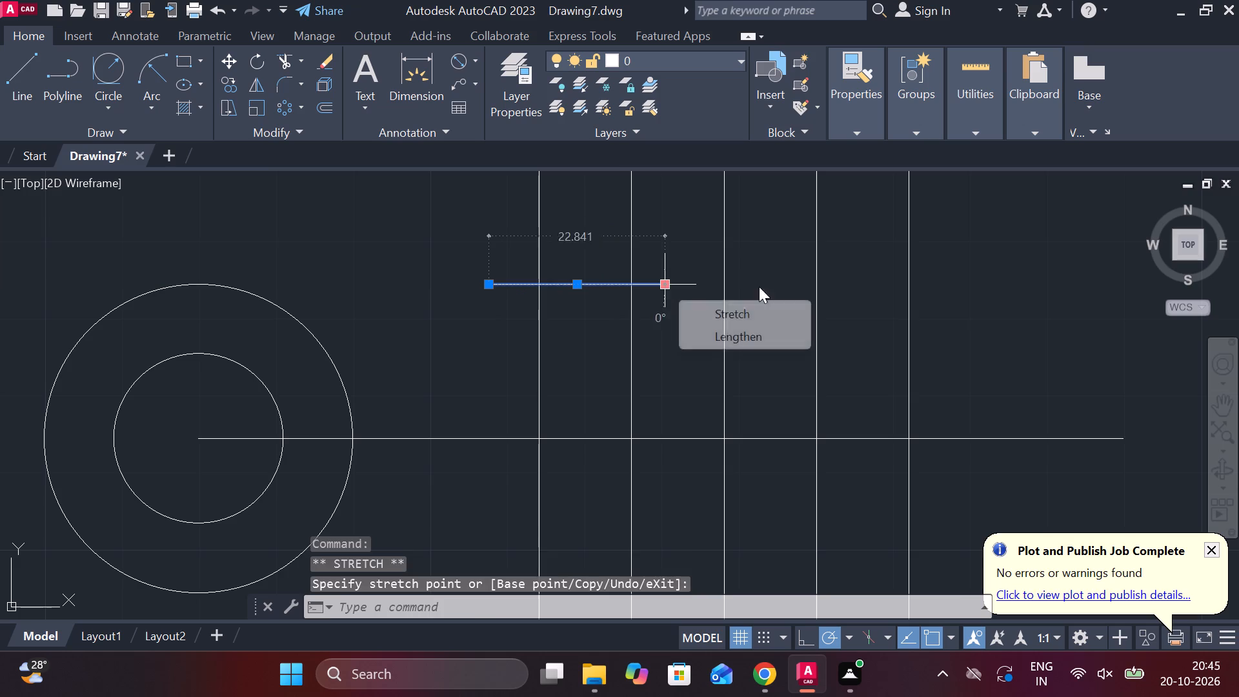
pyautogui.click(972, 272)
pyautogui.press('Escape')
# Trim the five vertical lines' upper ends back to the upper horizontal line.
pyautogui.write('TR')
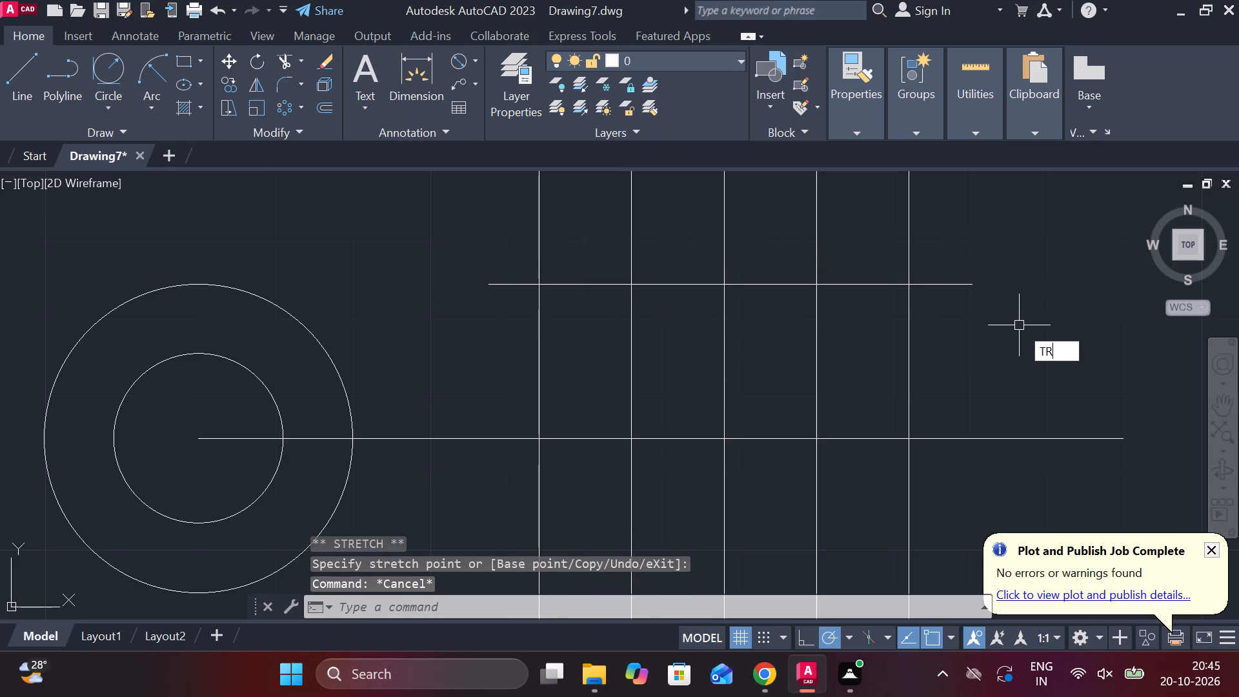
pyautogui.press('space')
pyautogui.moveTo(964, 235); pyautogui.dragTo(479, 228)
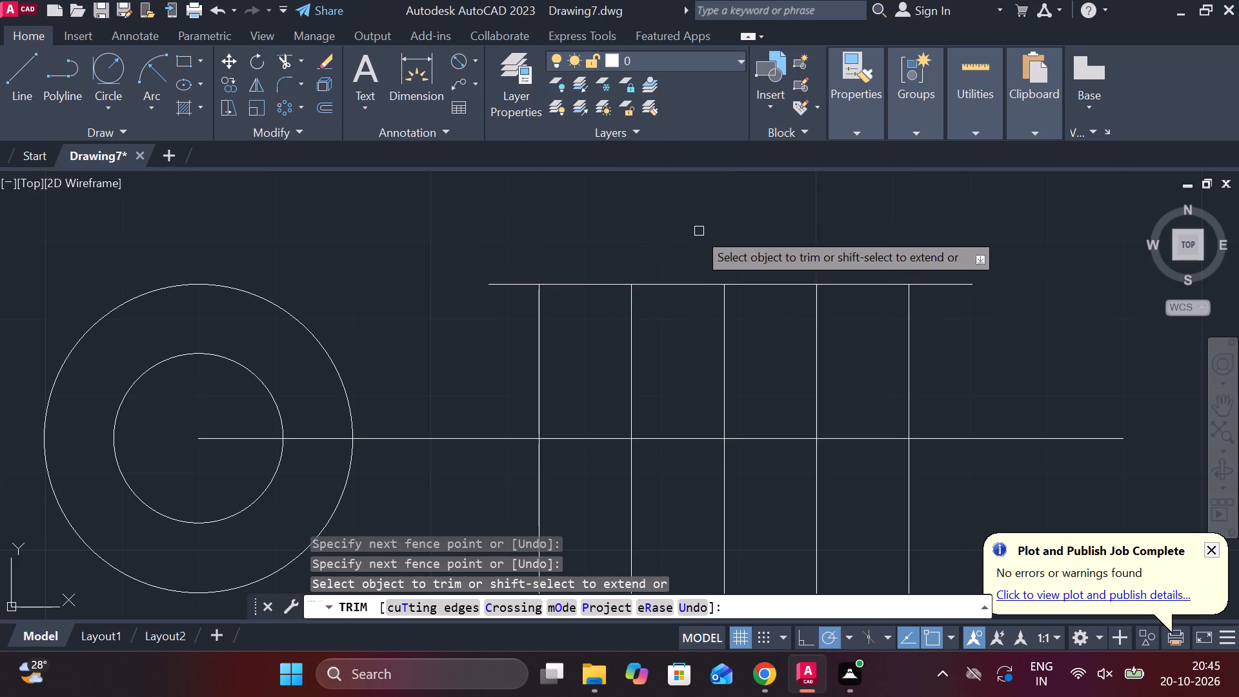
# Trim the upper horizontal line to leave only the two segments capping the outer pairs of vertical lines.
pyautogui.moveTo(687, 261); pyautogui.dragTo(687, 398)
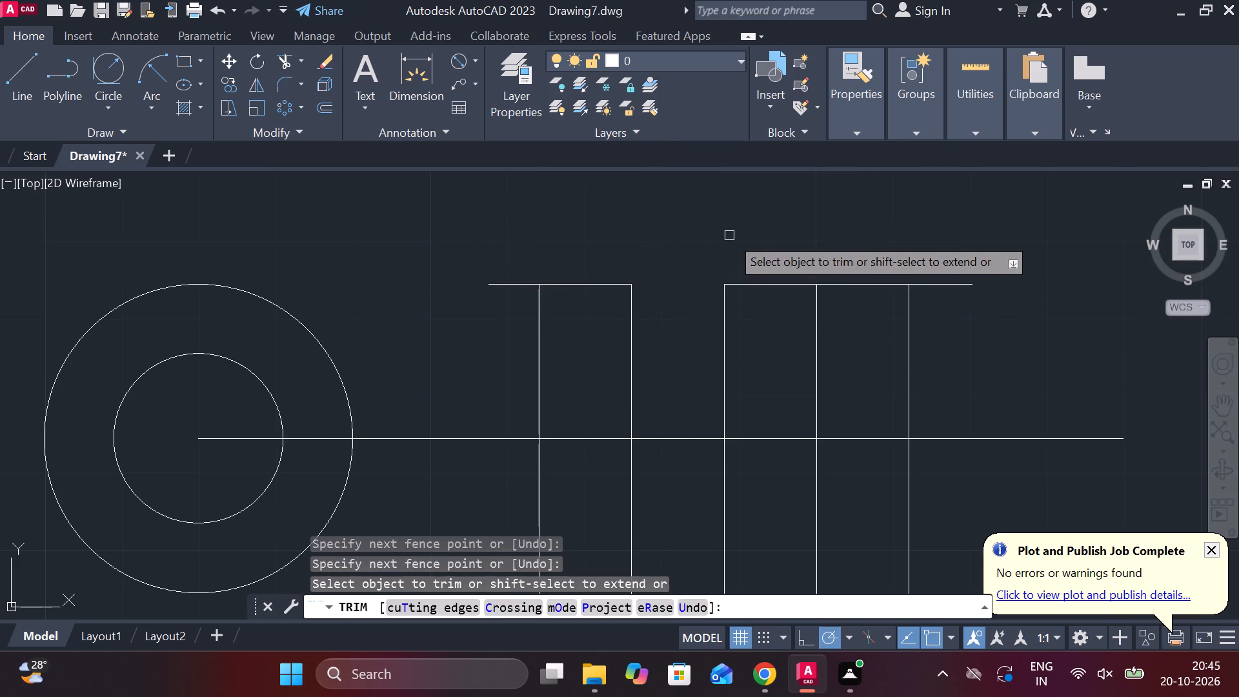
pyautogui.moveTo(739, 244); pyautogui.dragTo(776, 390)
pyautogui.moveTo(520, 251); pyautogui.dragTo(499, 356)
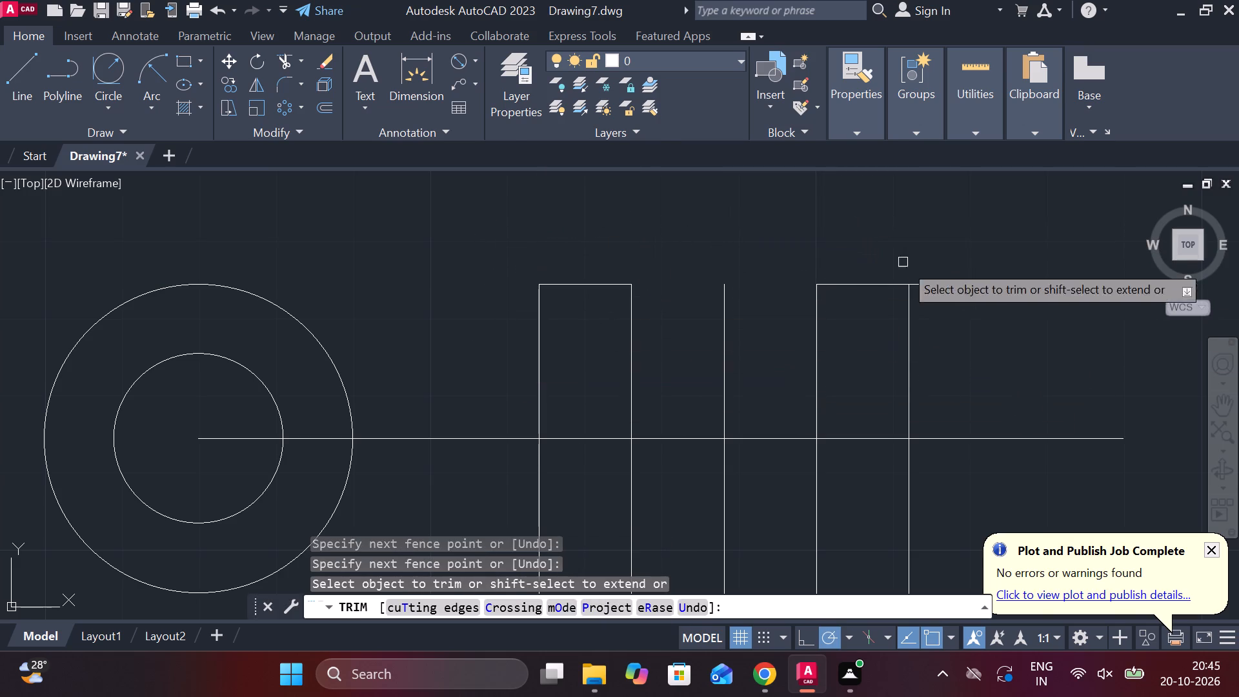
pyautogui.moveTo(935, 253); pyautogui.dragTo(951, 350)
pyautogui.scroll(-1, 1000, 345)
pyautogui.moveTo(987, 323); pyautogui.dragTo(957, 268, button='middle')
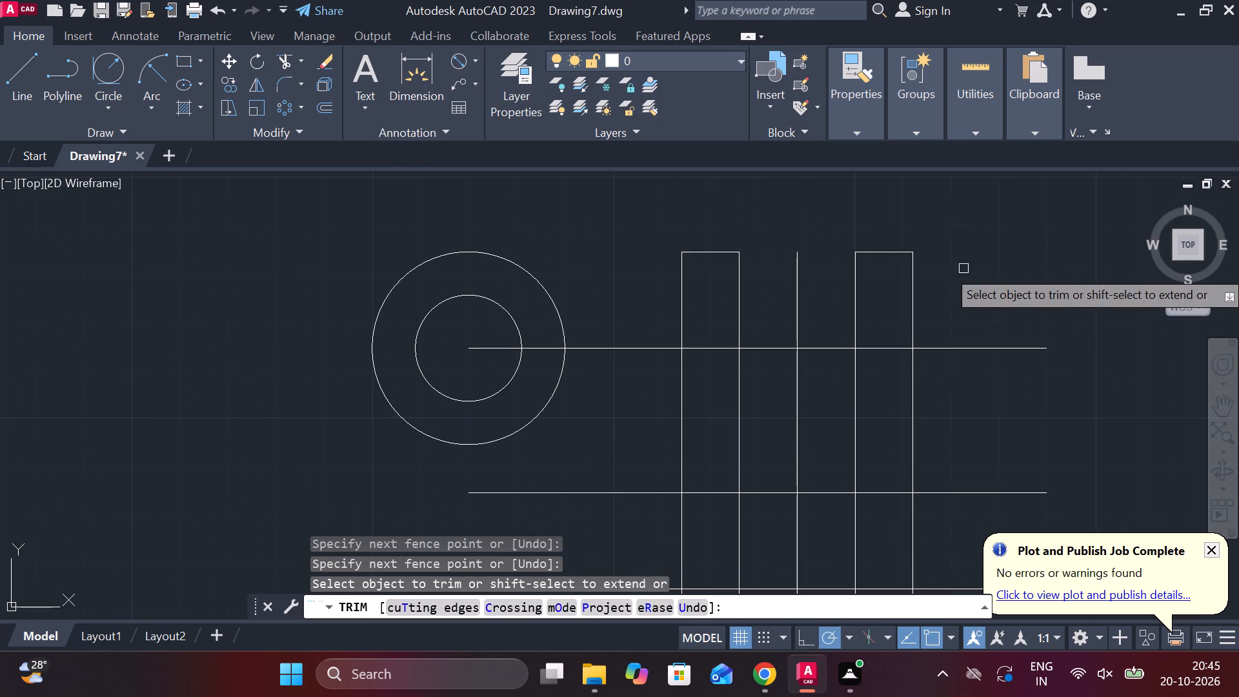
pyautogui.press('Escape')
# Draw two horizontal lines from the inner circle's top and bottom quadrants across and beyond the side view.
pyautogui.press('l')
pyautogui.press('Return')
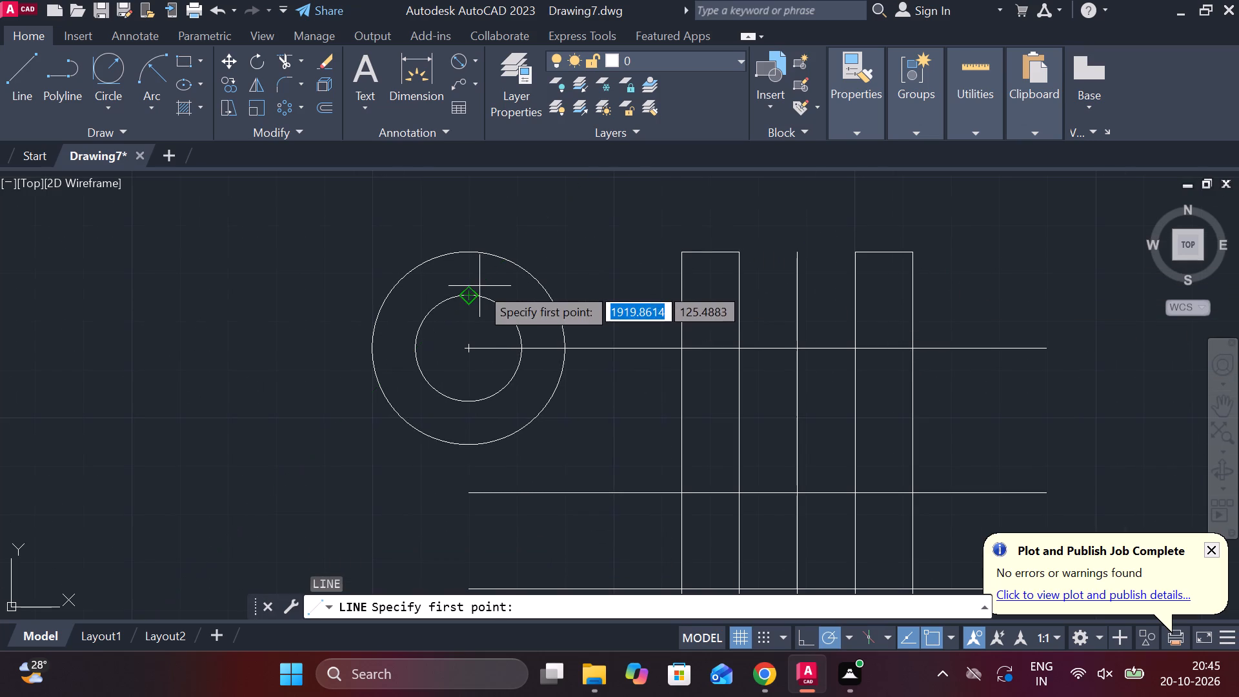
pyautogui.click(470, 290)
pyautogui.click(1032, 288)
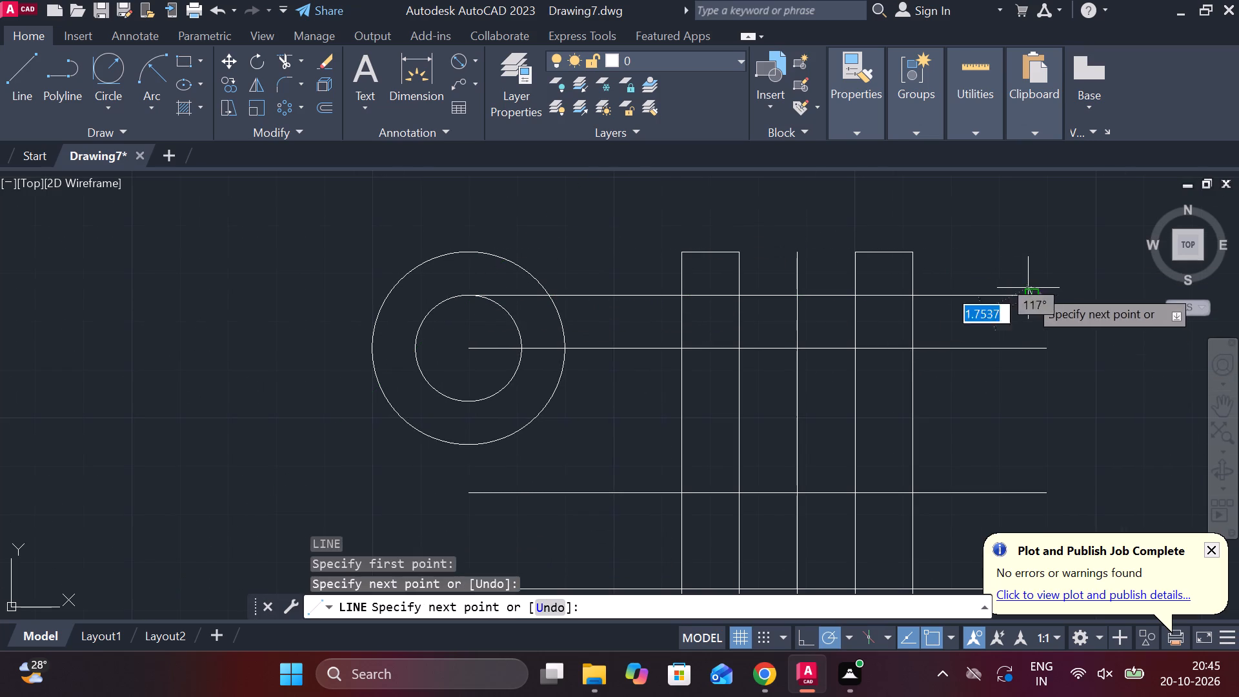
pyautogui.press('Escape')
pyautogui.press('space')
pyautogui.click(470, 401)
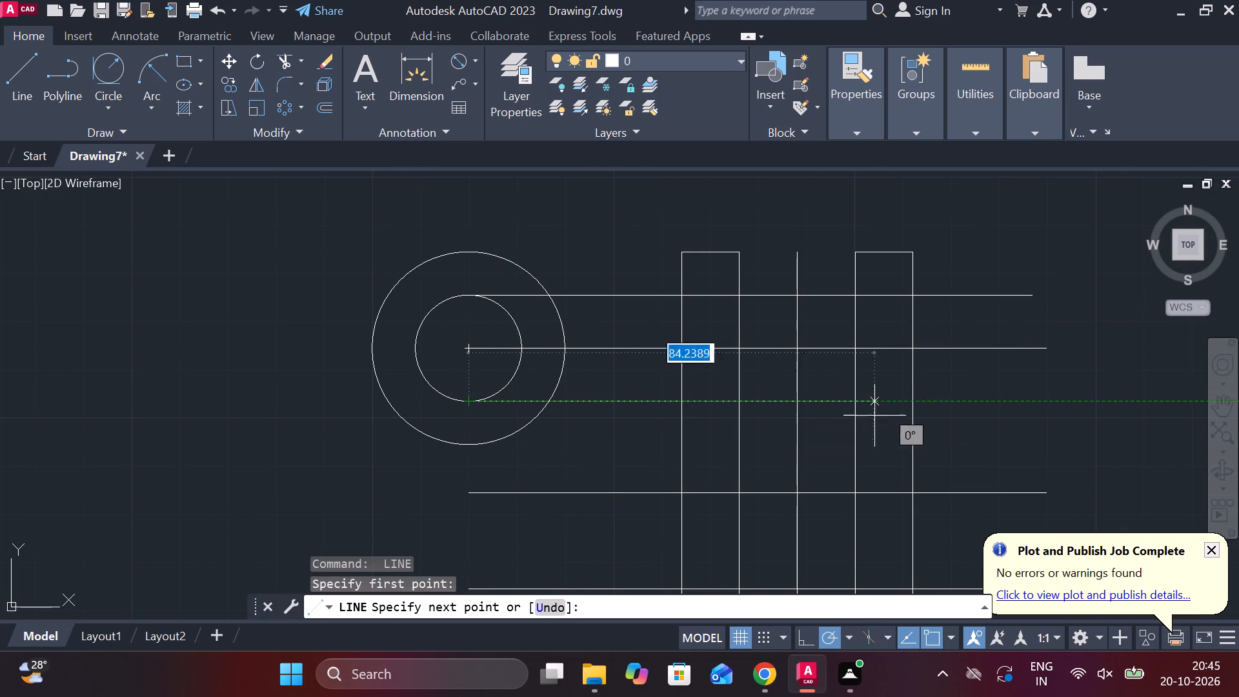
pyautogui.click(1047, 412)
pyautogui.press('Escape')
# Trim the two projection lines between the outer circle and the side view, and beyond the side view's far edge.
pyautogui.write('TR')
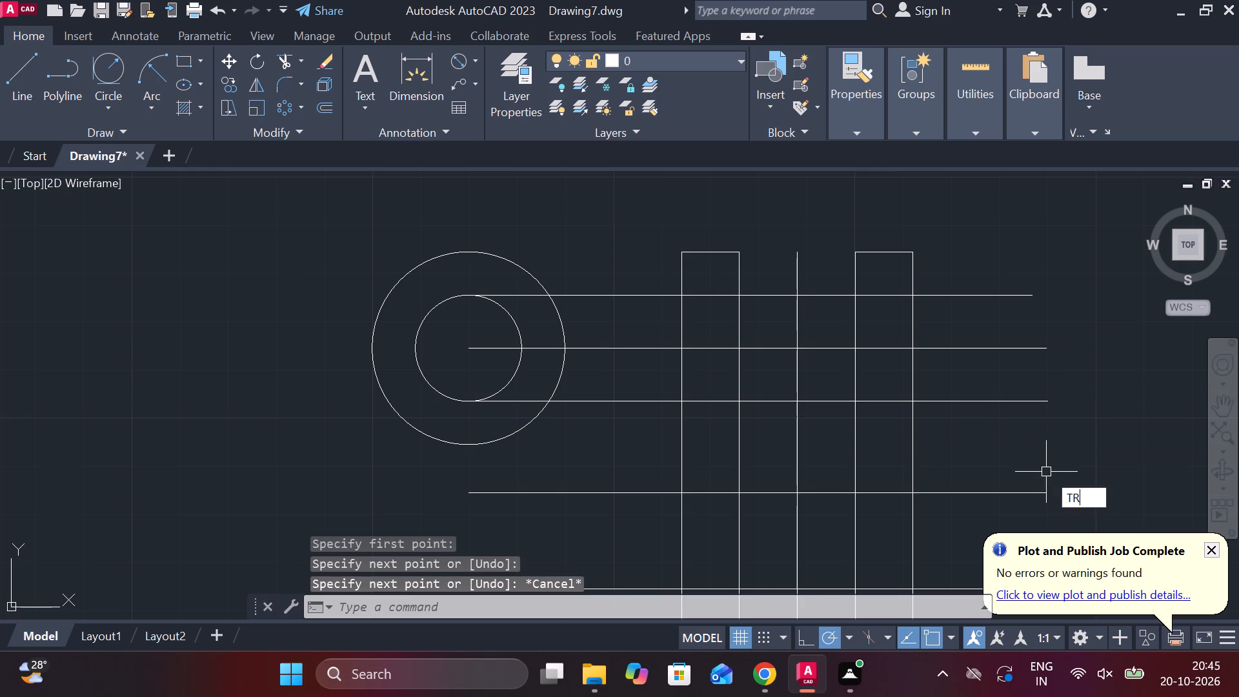
pyautogui.press('space')
pyautogui.moveTo(628, 261); pyautogui.dragTo(630, 310)
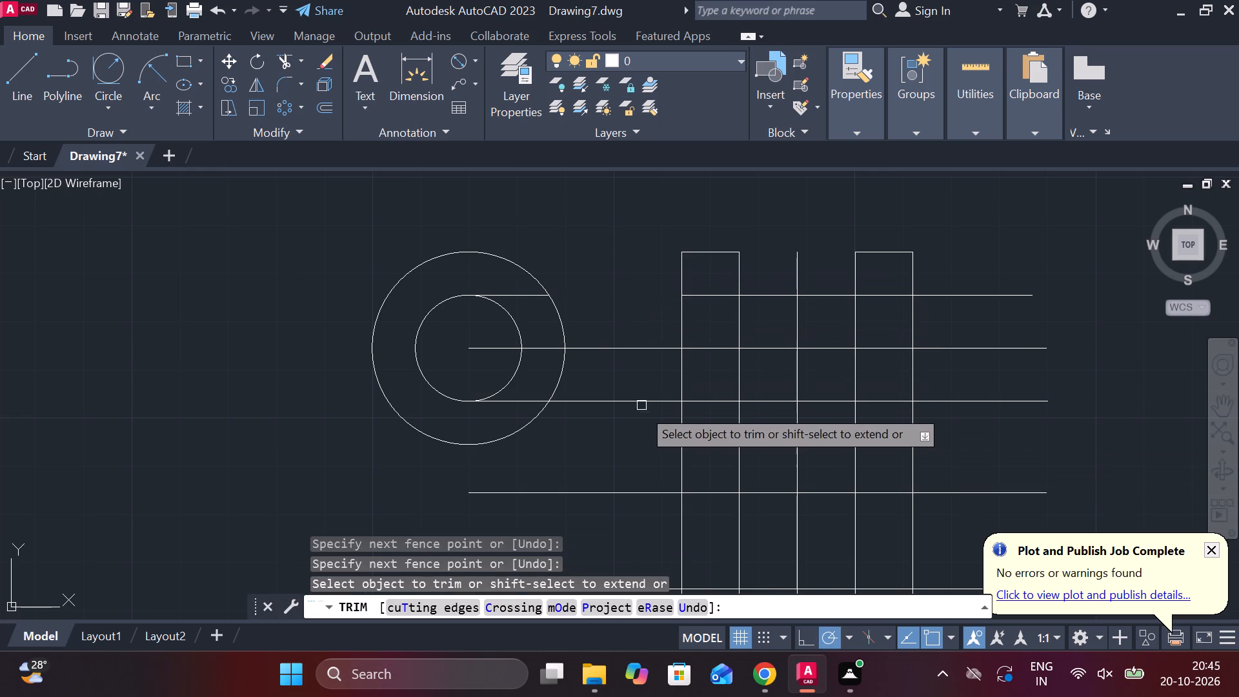
pyautogui.moveTo(640, 381); pyautogui.dragTo(629, 438)
pyautogui.moveTo(1009, 256); pyautogui.dragTo(999, 292)
pyautogui.click(994, 298)
pyautogui.click(996, 402)
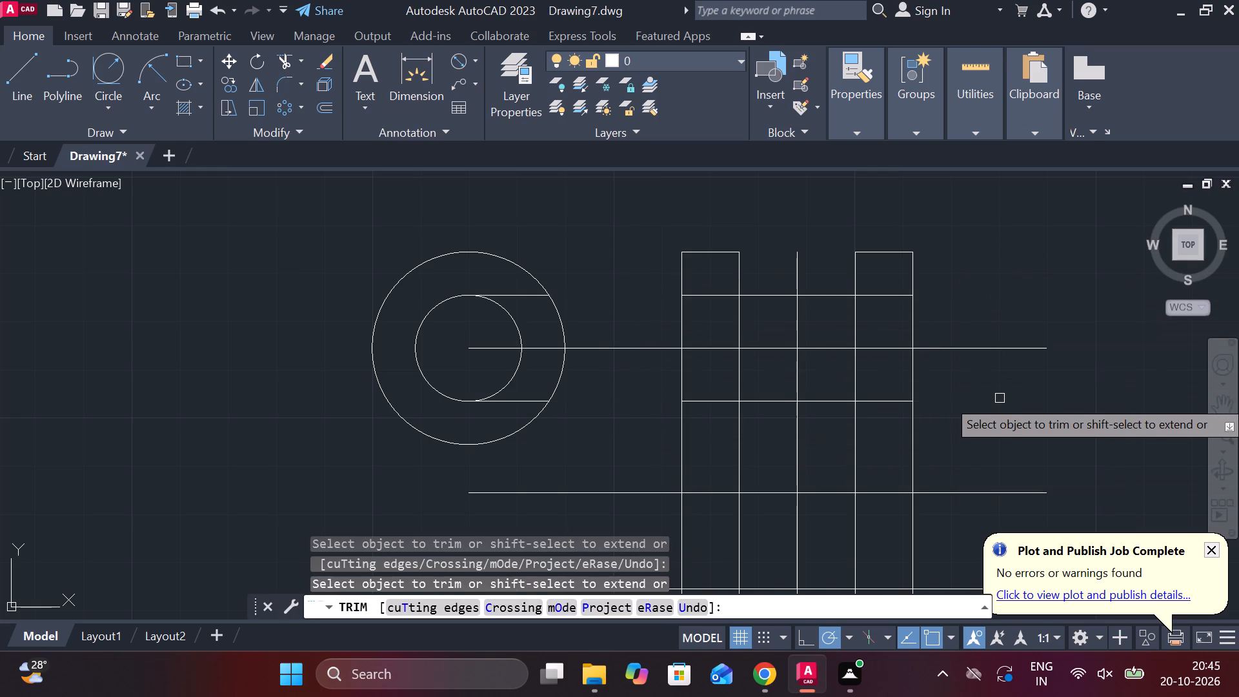
pyautogui.press('Escape')
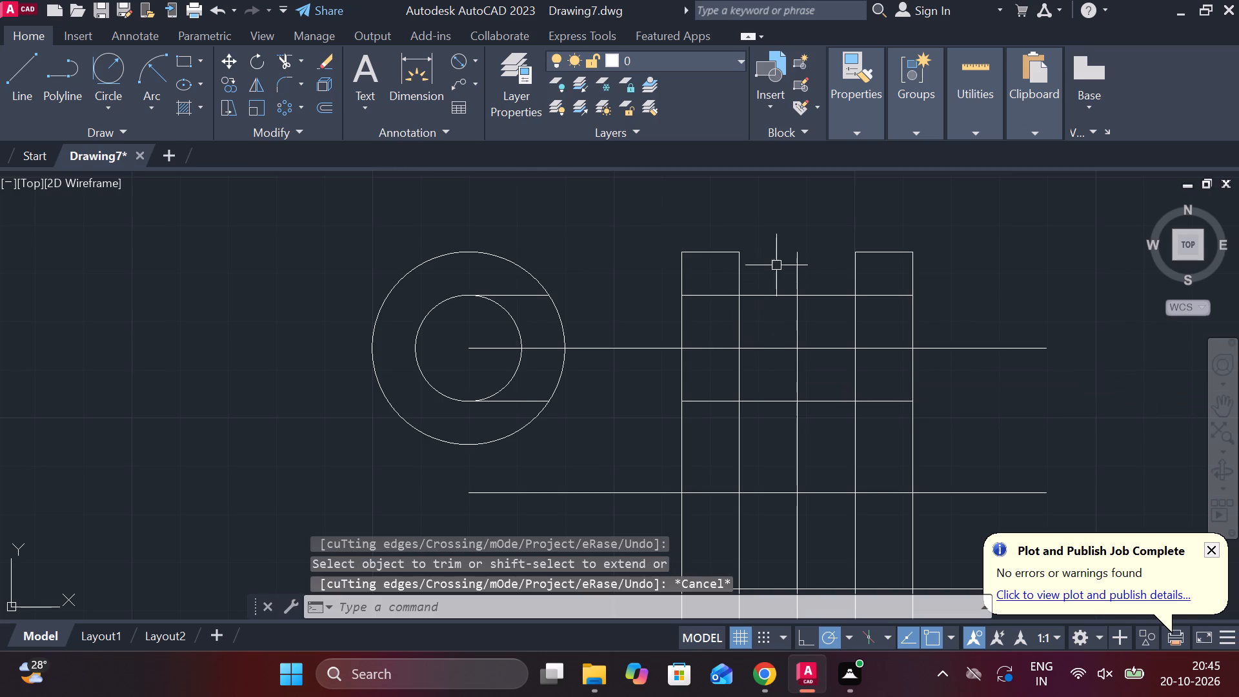
# Trim both projection lines out of the gap between the two capped arms of the side view.
pyautogui.press('c')
pyautogui.press('Escape')
pyautogui.press('space')
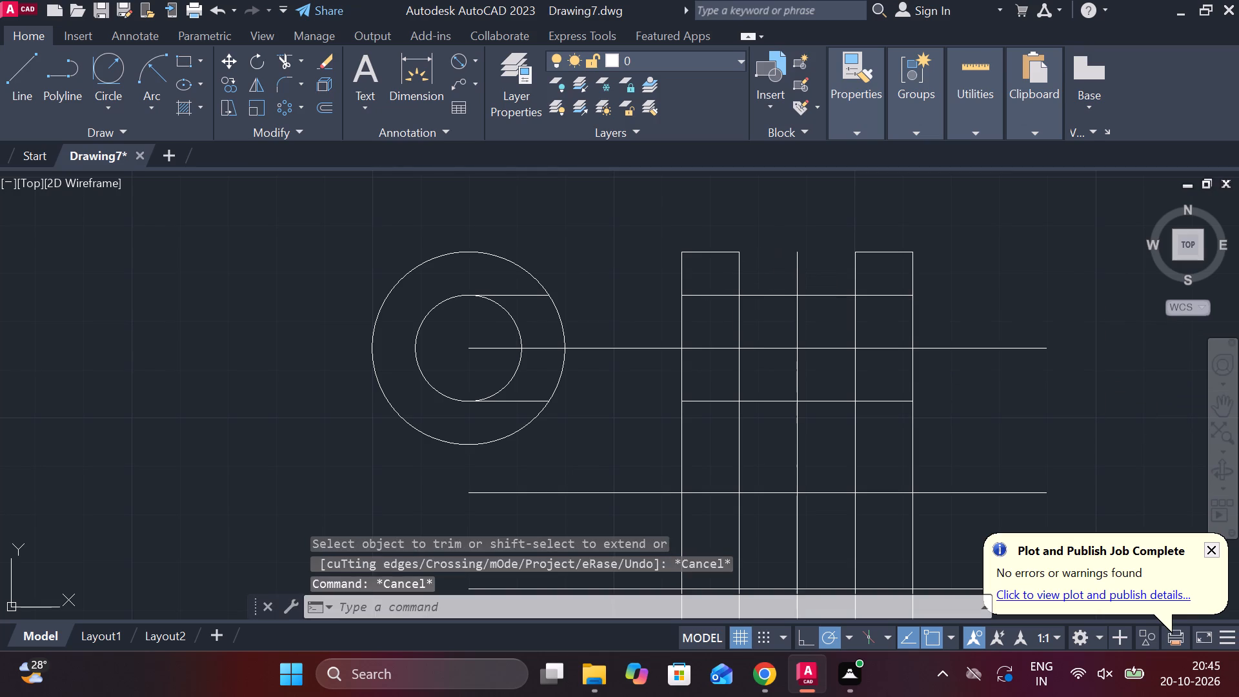
pyautogui.moveTo(766, 239); pyautogui.dragTo(764, 311)
pyautogui.moveTo(799, 225); pyautogui.dragTo(812, 278)
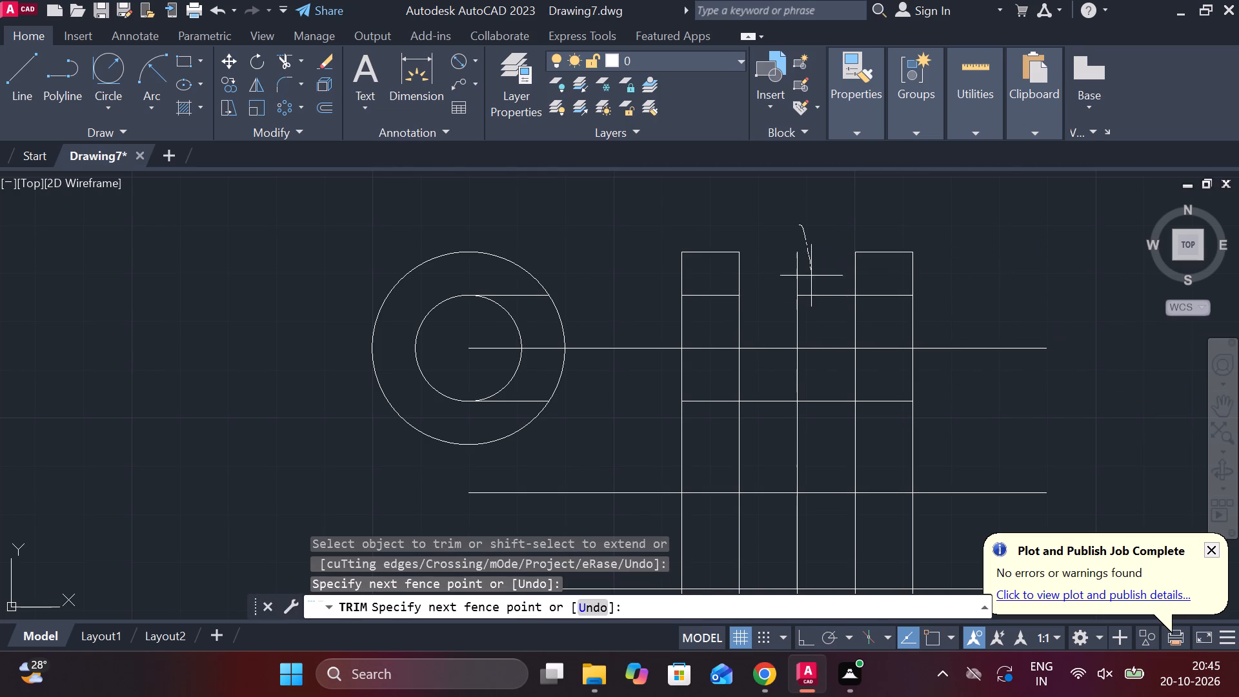
pyautogui.moveTo(812, 278); pyautogui.dragTo(816, 308)
pyautogui.moveTo(770, 372); pyautogui.dragTo(763, 430)
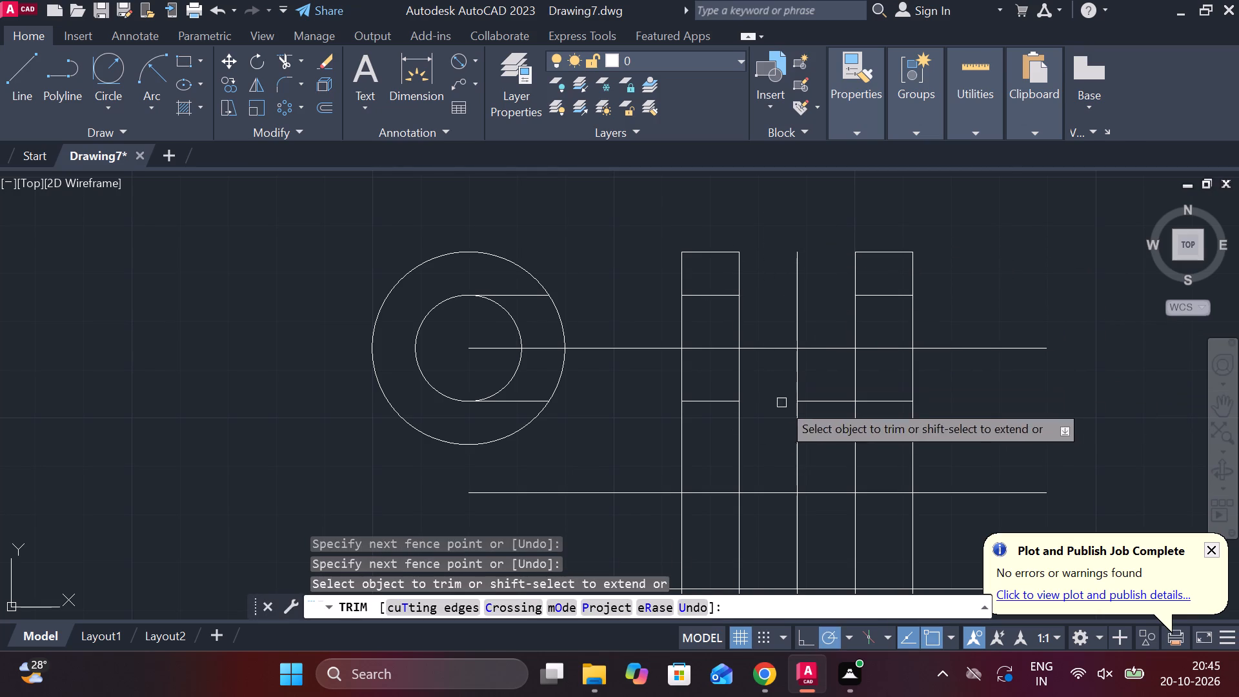
pyautogui.moveTo(817, 378); pyautogui.dragTo(822, 436)
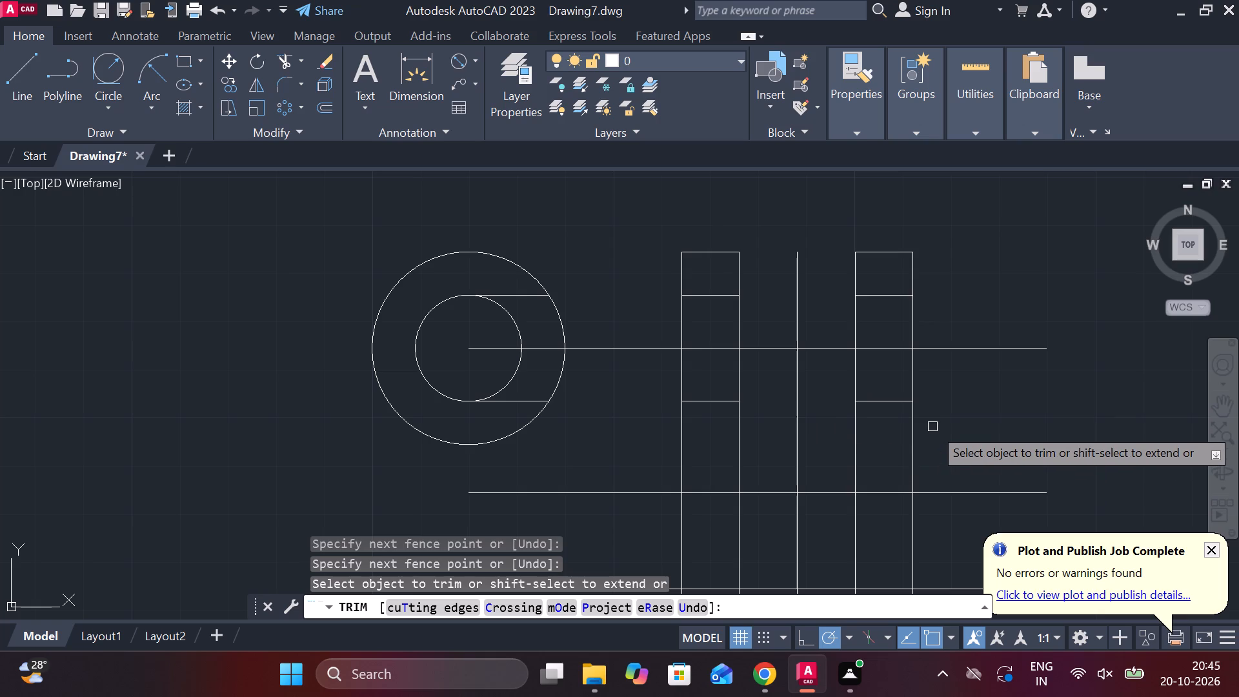
# Trim away the two leftover projection line stubs between the inner and outer circles.
pyautogui.moveTo(1009, 407); pyautogui.dragTo(967, 387, button='middle')
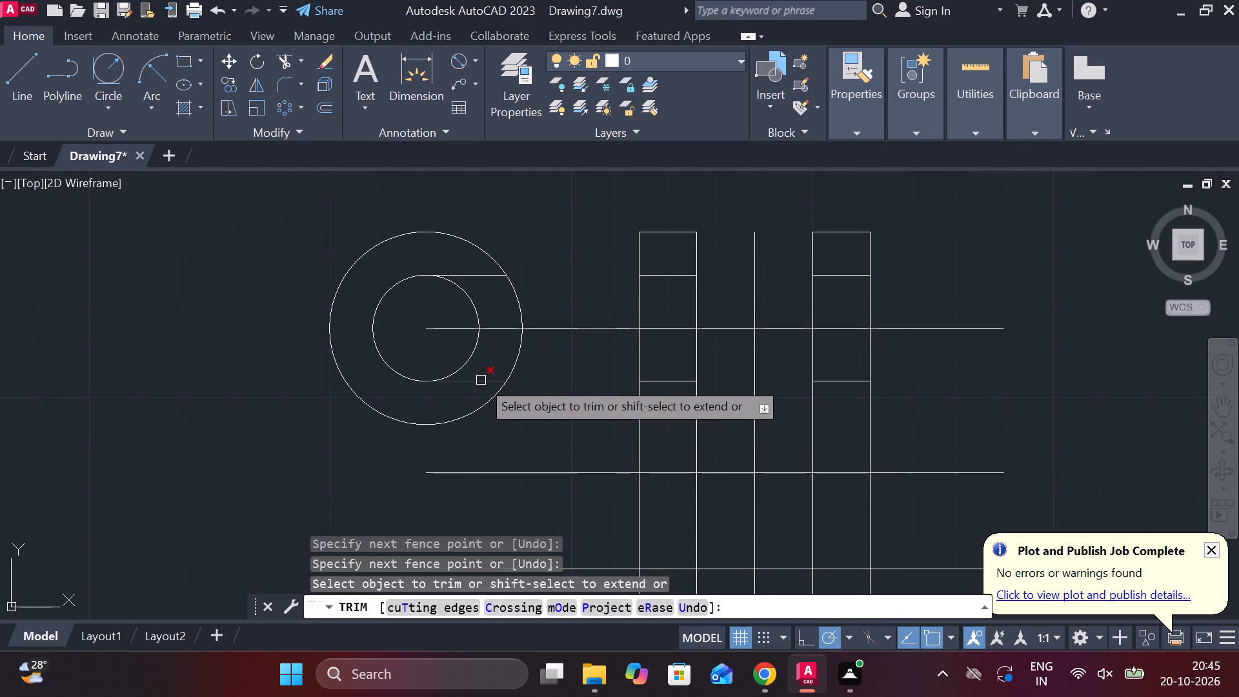
pyautogui.click(481, 380)
pyautogui.click(474, 279)
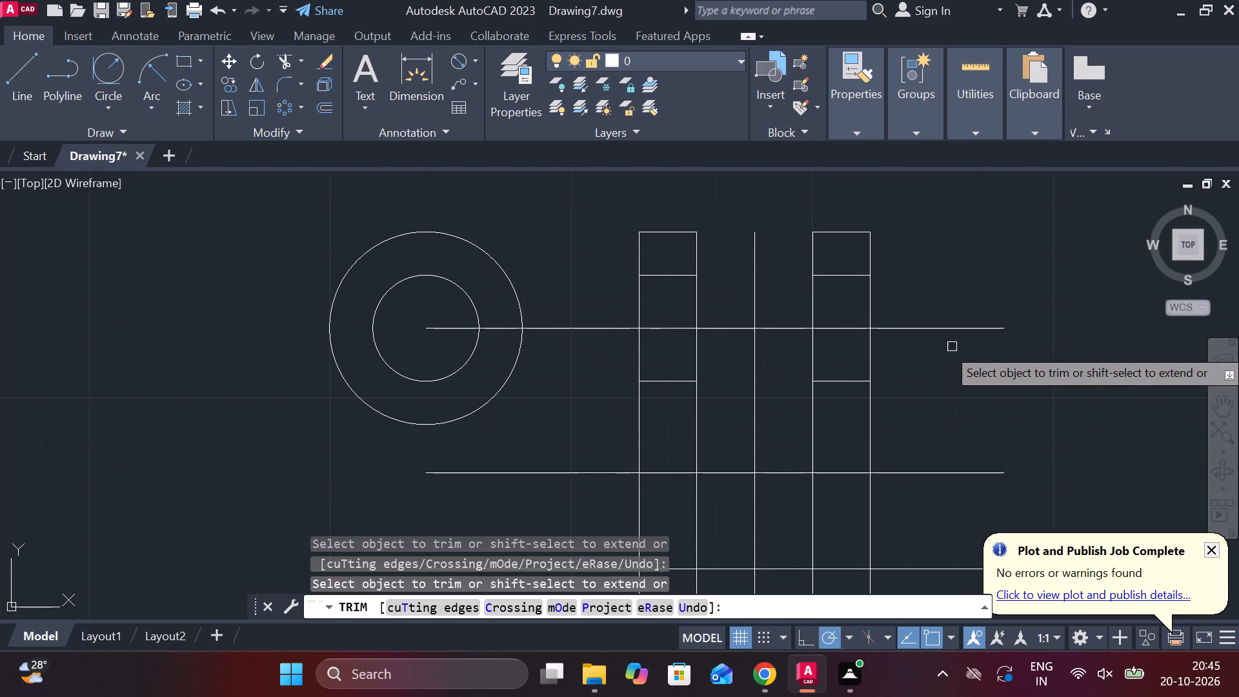
# Trim the lower-middle horizontal line and the inner verticals beneath it to form the U-shaped slot, removing the line's outer end beyond the far arm.
pyautogui.scroll(-1, 956, 364)
pyautogui.moveTo(950, 370); pyautogui.dragTo(878, 305, button='middle')
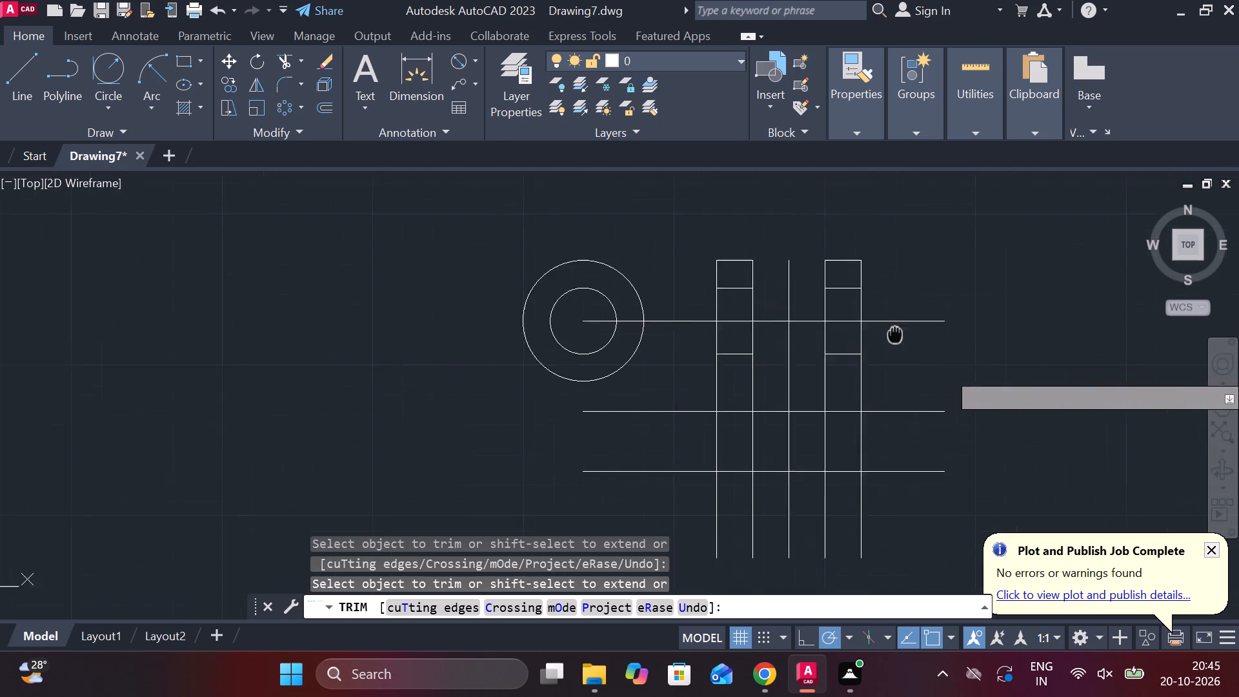
pyautogui.moveTo(878, 305); pyautogui.dragTo(856, 278, button='middle')
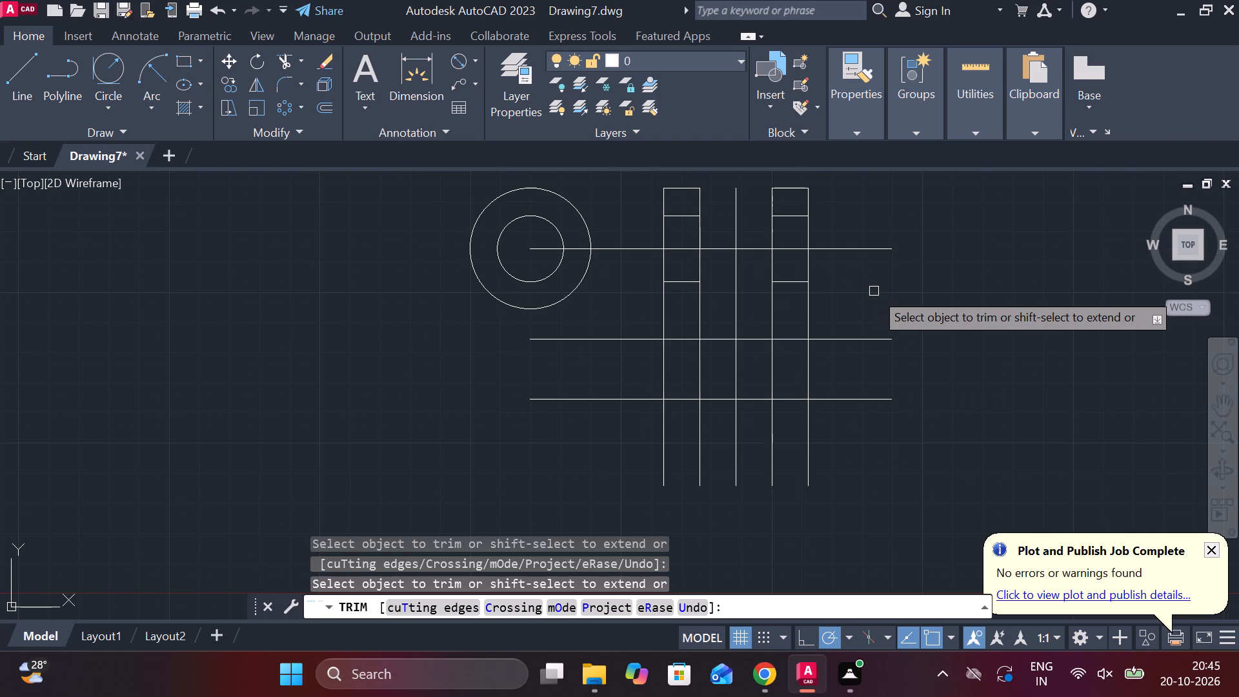
pyautogui.click(687, 337)
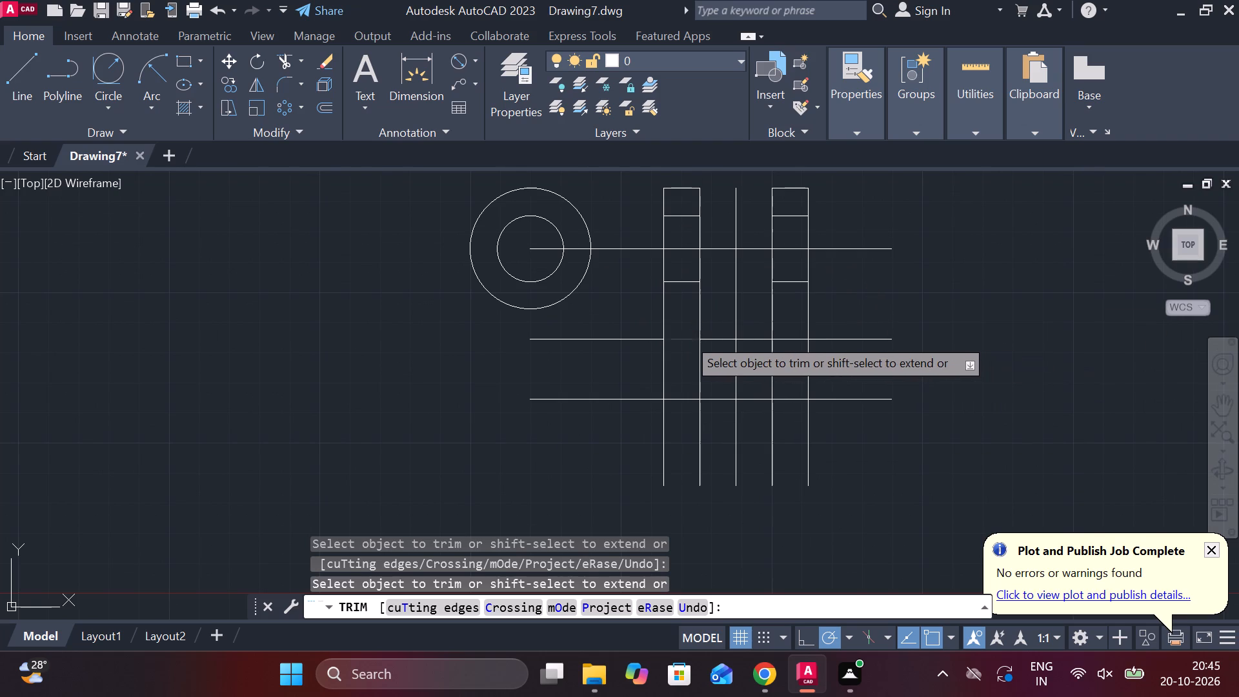
pyautogui.click(779, 341)
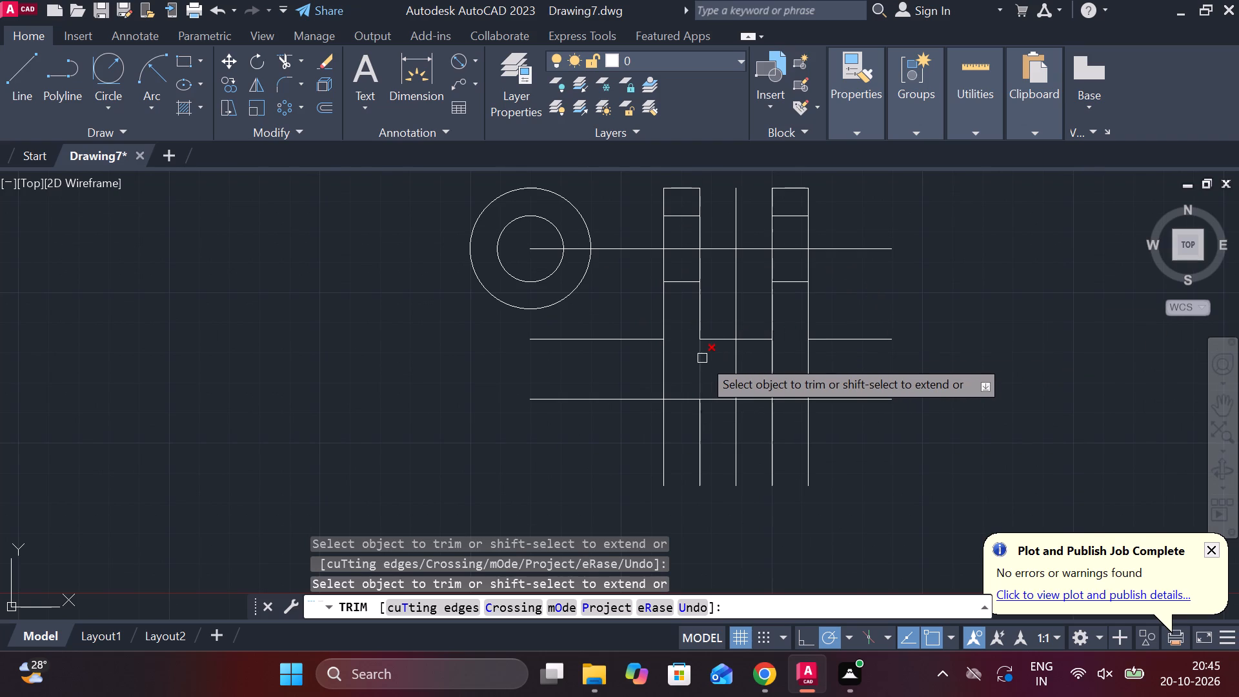
pyautogui.click(702, 358)
pyautogui.click(769, 356)
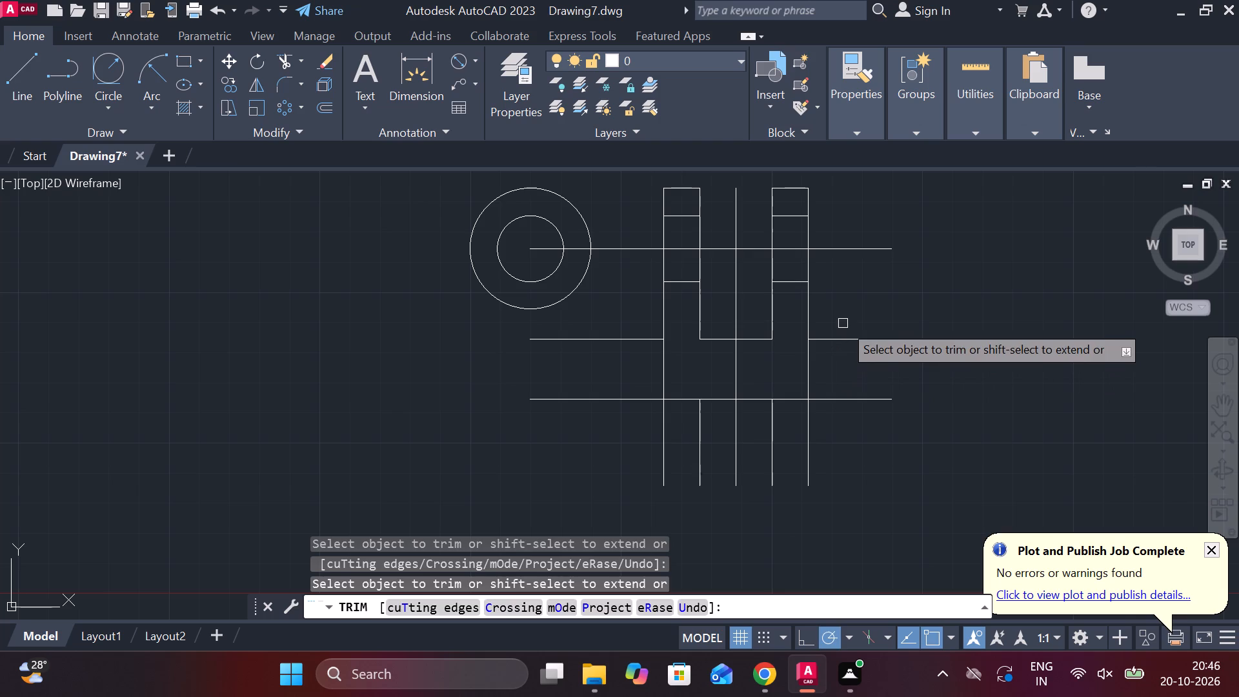
pyautogui.moveTo(843, 323); pyautogui.dragTo(844, 377)
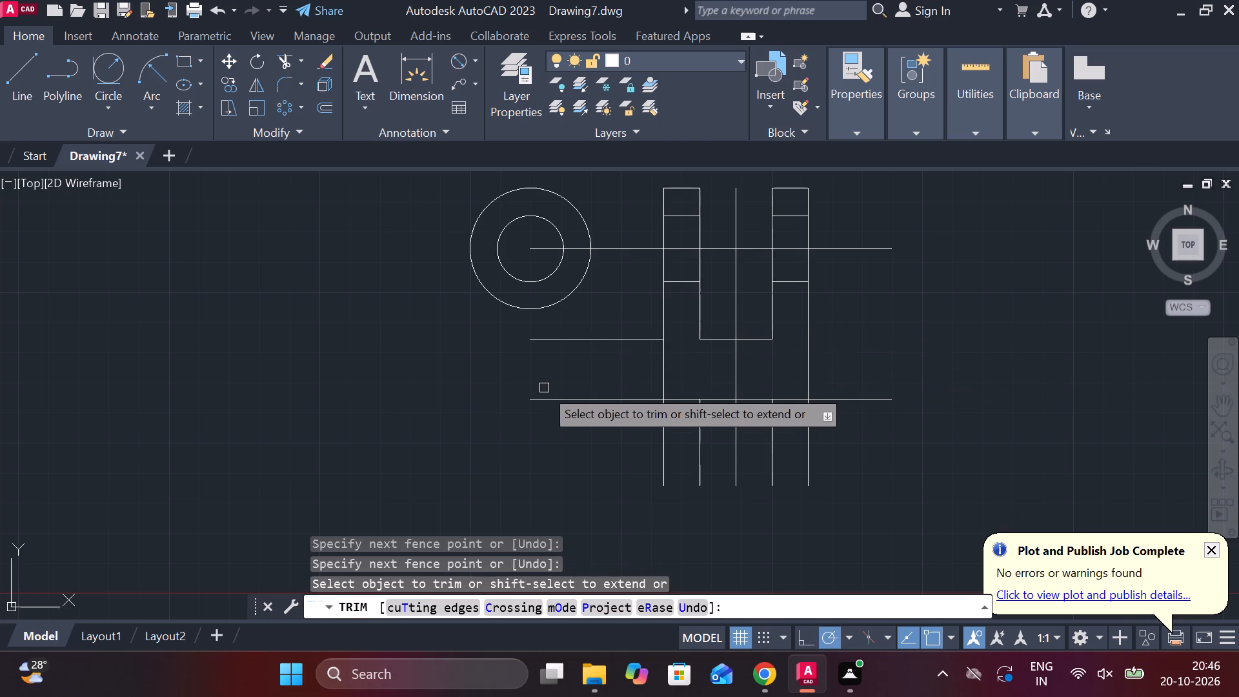
# Trim the arms' four vertical lines below the bottom horizontal line, keeping the central vertical line full length.
pyautogui.moveTo(860, 462); pyautogui.dragTo(843, 461, button='middle')
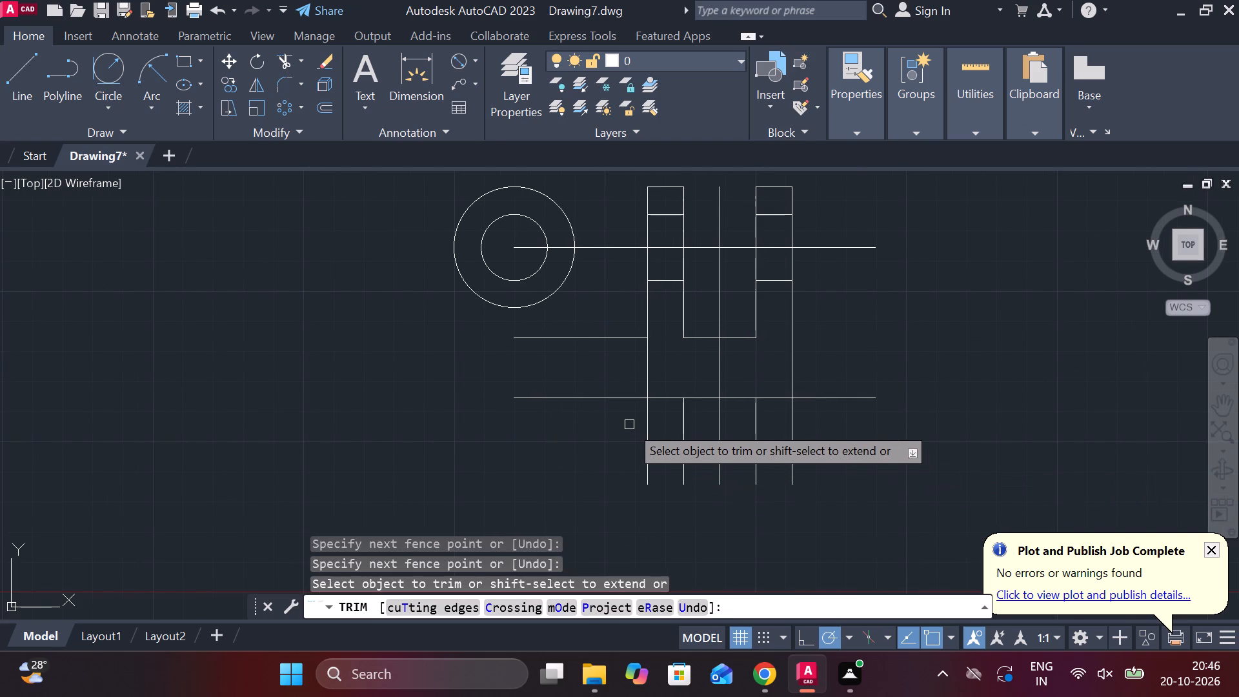
pyautogui.moveTo(629, 429); pyautogui.dragTo(698, 442)
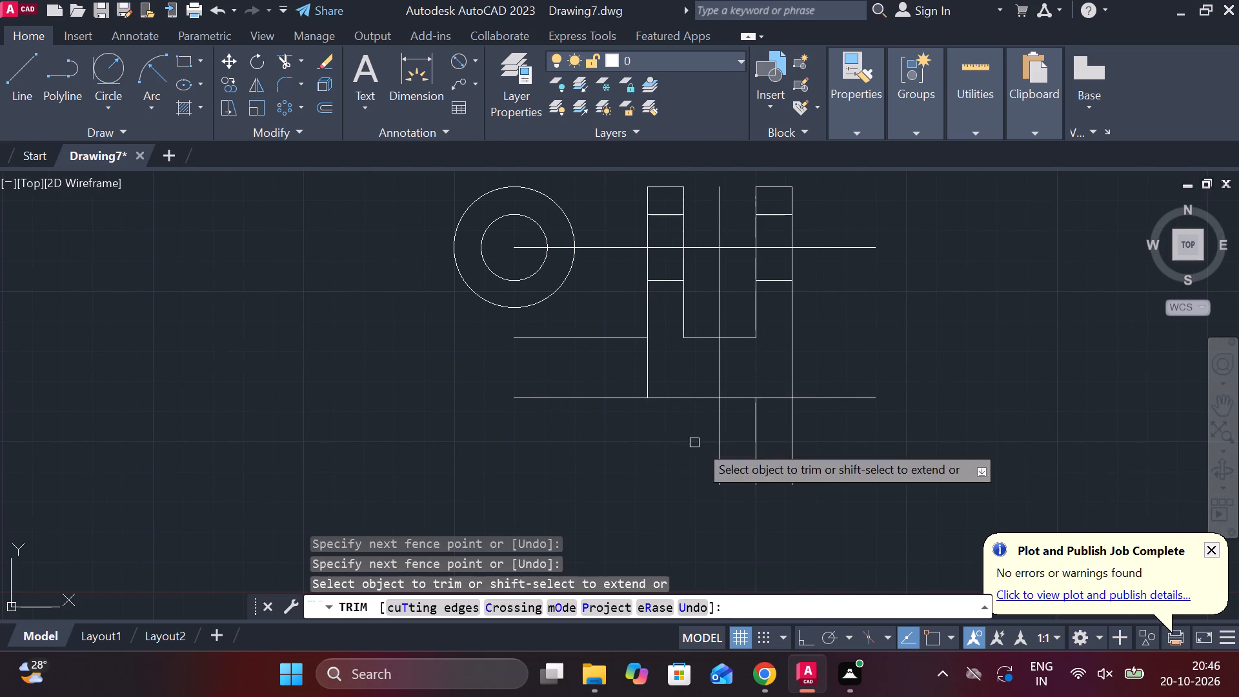
pyautogui.moveTo(811, 441); pyautogui.dragTo(749, 441)
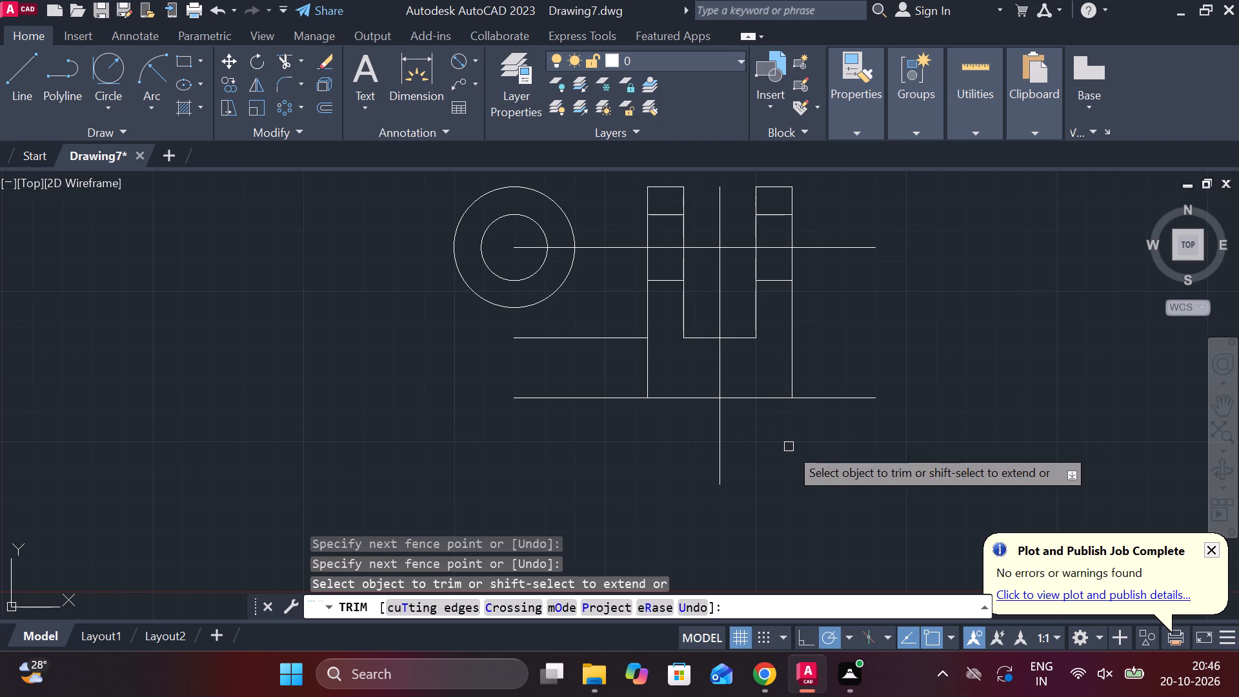
pyautogui.press('Escape')
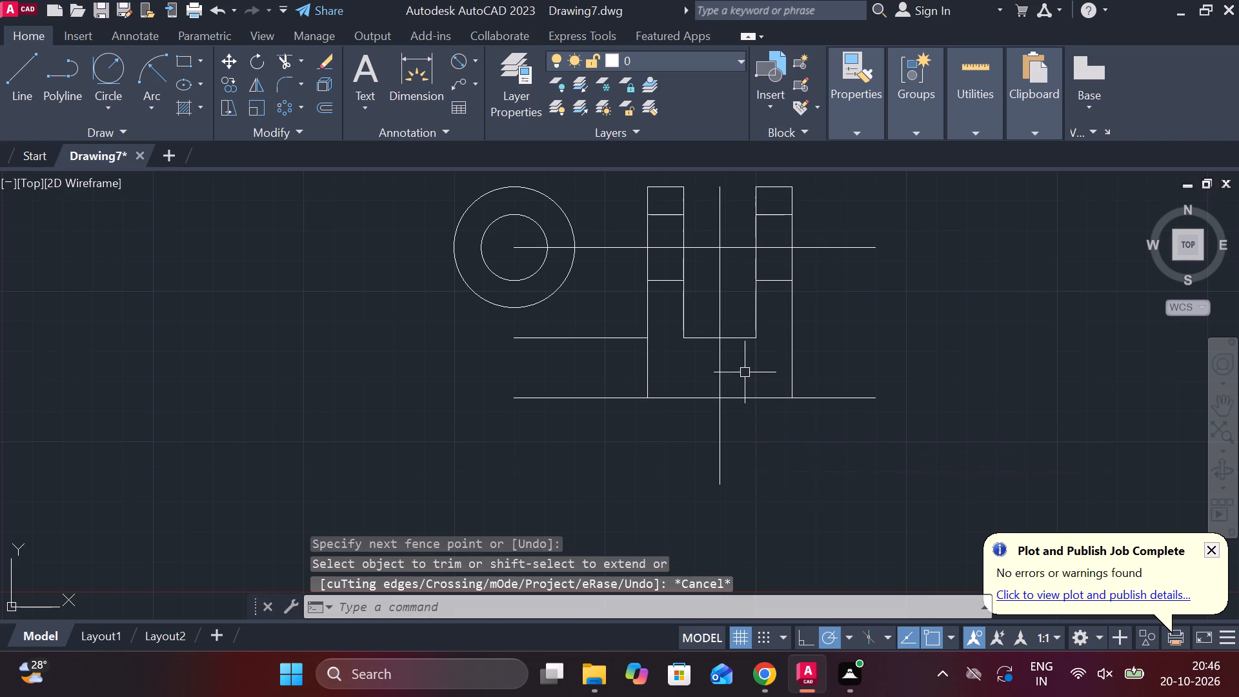
# Change the linetype of the four short hole-edge lines in the two arms to DASHED.
pyautogui.click(678, 216)
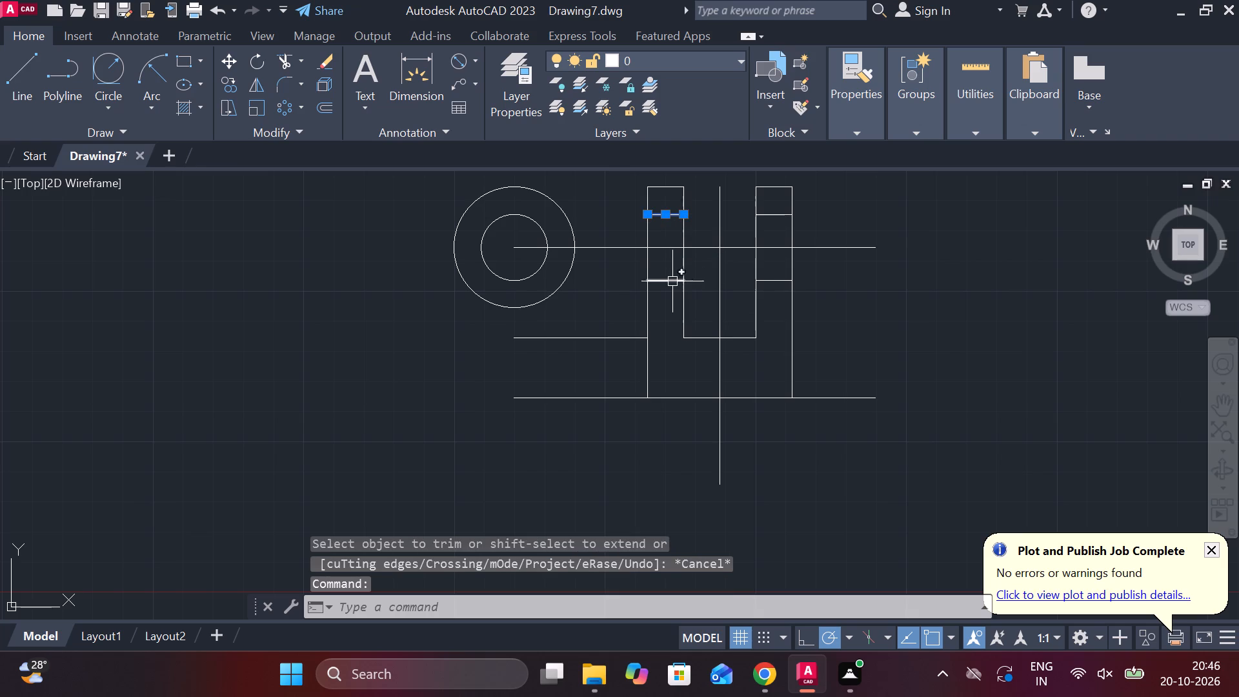
pyautogui.click(672, 281)
pyautogui.click(768, 214)
pyautogui.click(781, 279)
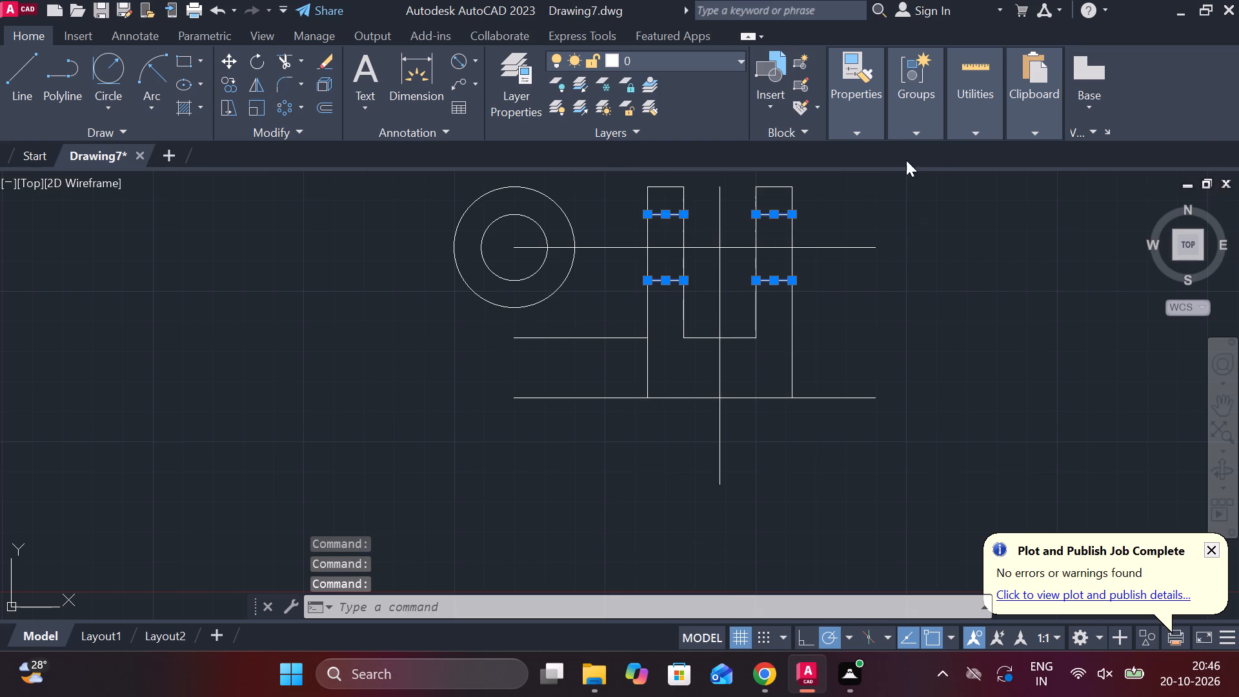
pyautogui.click(874, 123)
pyautogui.click(985, 199)
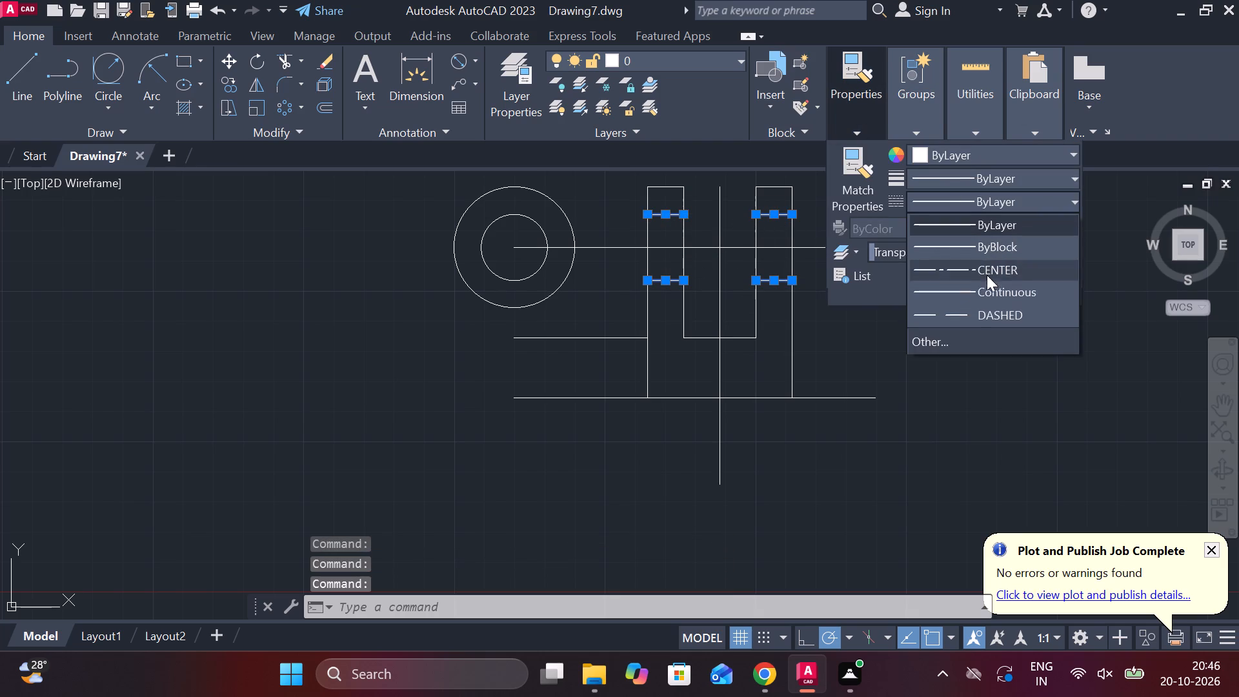
pyautogui.click(969, 307)
pyautogui.press('Escape')
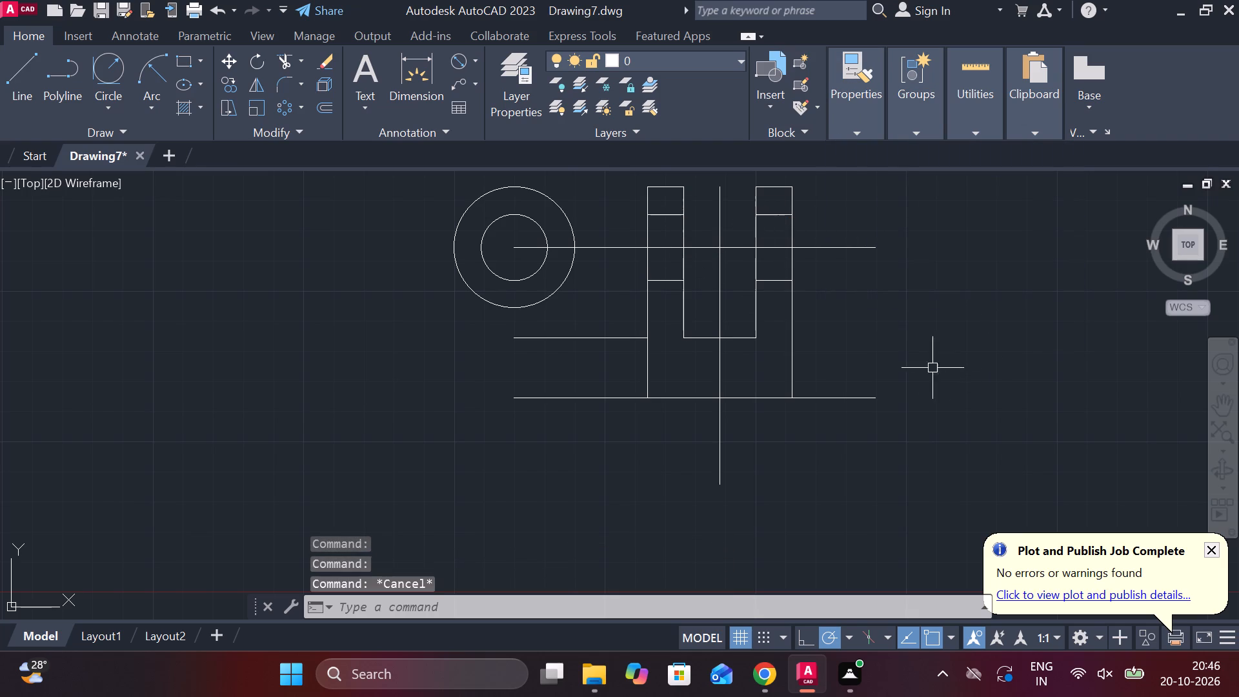
pyautogui.press('Escape')
# Set the linetype global scale factor and current object scale to .5, with the four dashed hole-edge lines selected.
pyautogui.scroll(2, 698, 266)
pyautogui.scroll(2, 668, 324)
pyautogui.scroll(-4, 668, 306)
pyautogui.click(646, 302)
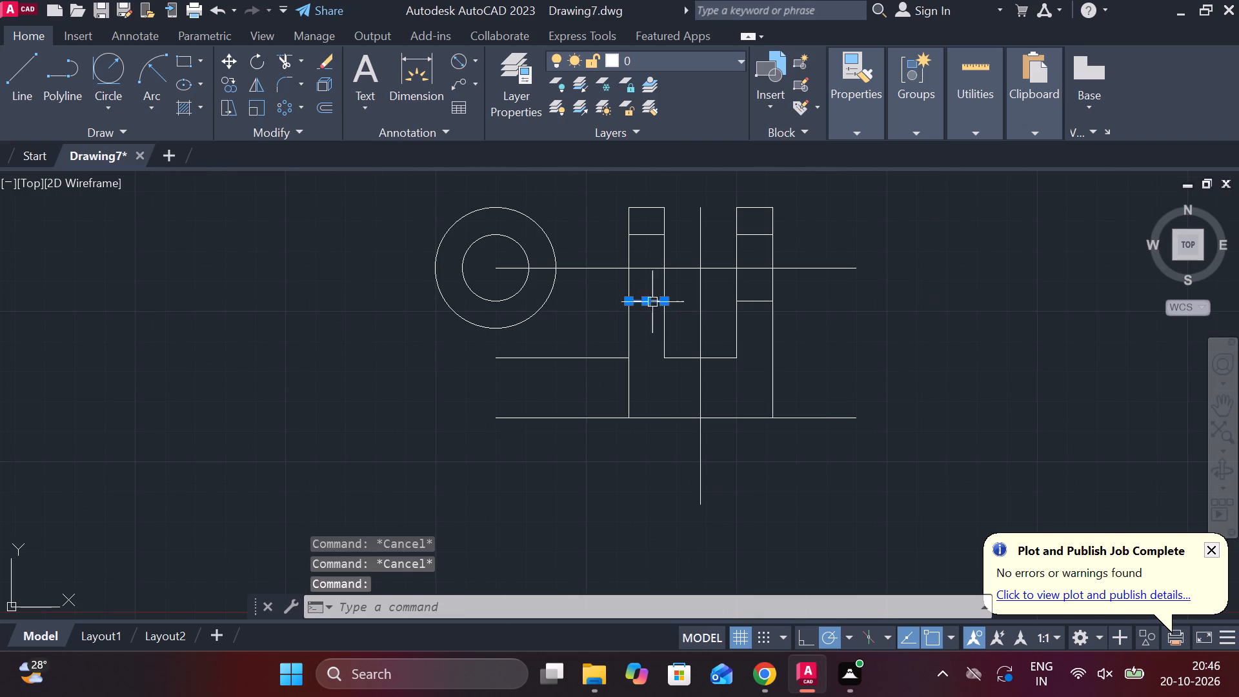
pyautogui.click(760, 303)
pyautogui.click(758, 236)
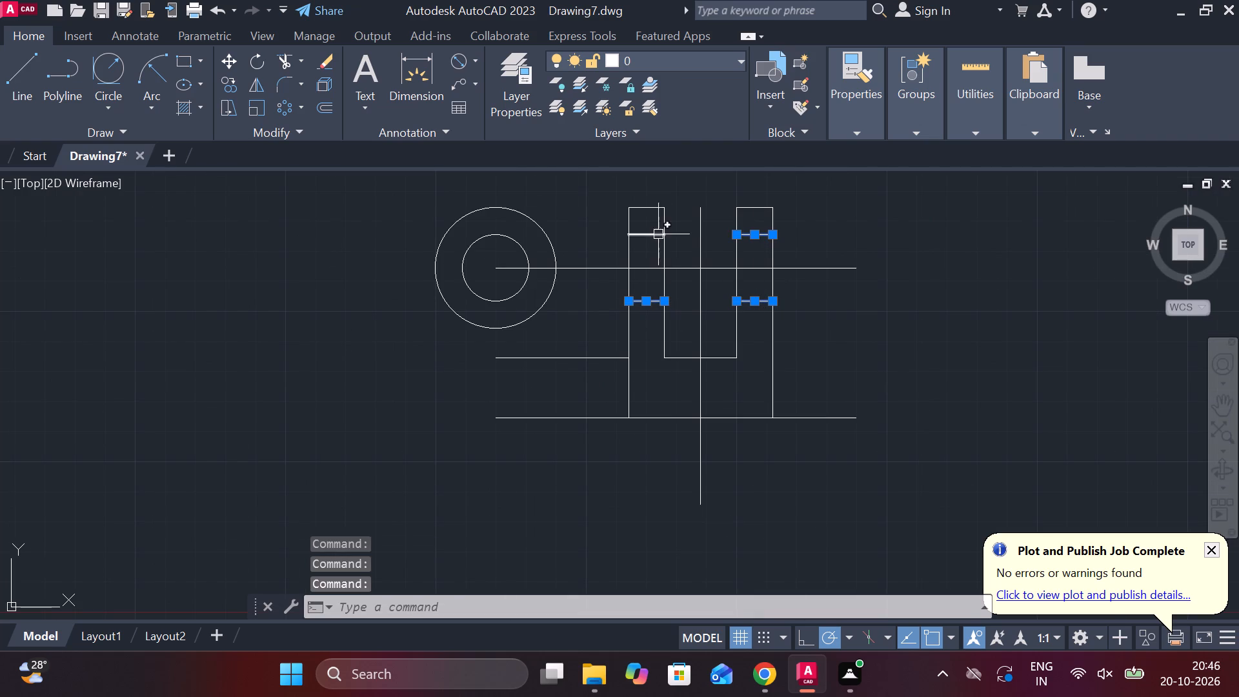
pyautogui.click(658, 234)
pyautogui.click(844, 121)
pyautogui.click(980, 203)
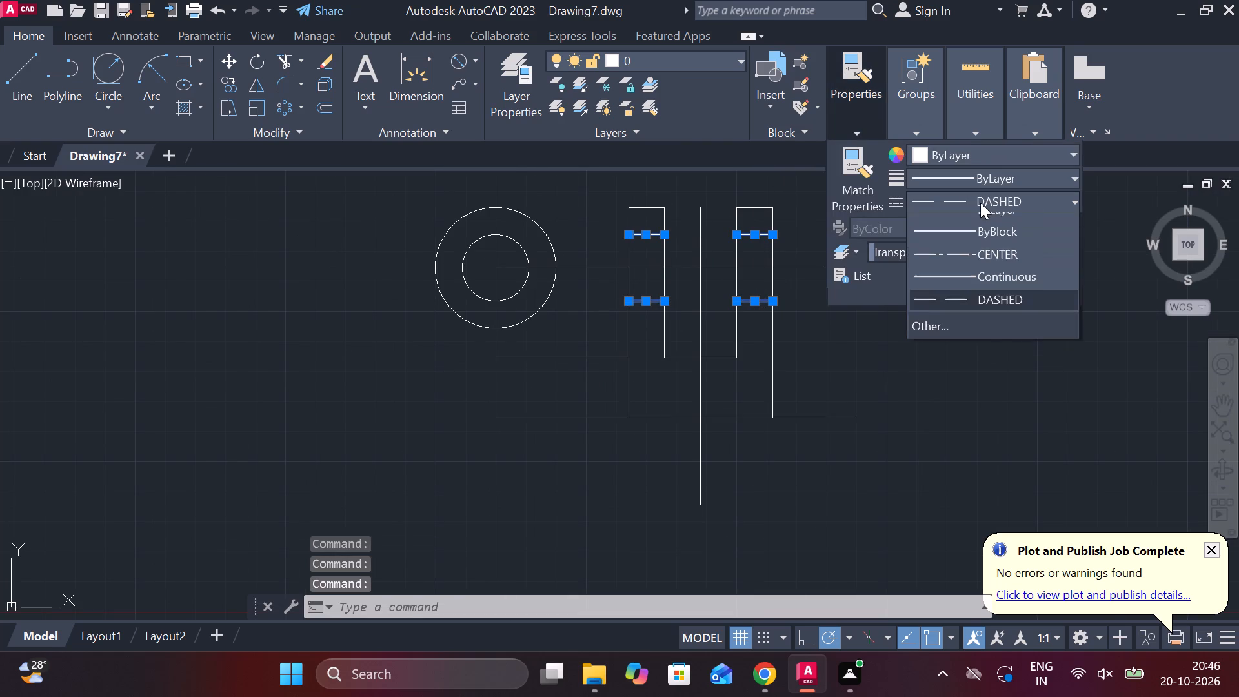
pyautogui.click(936, 339)
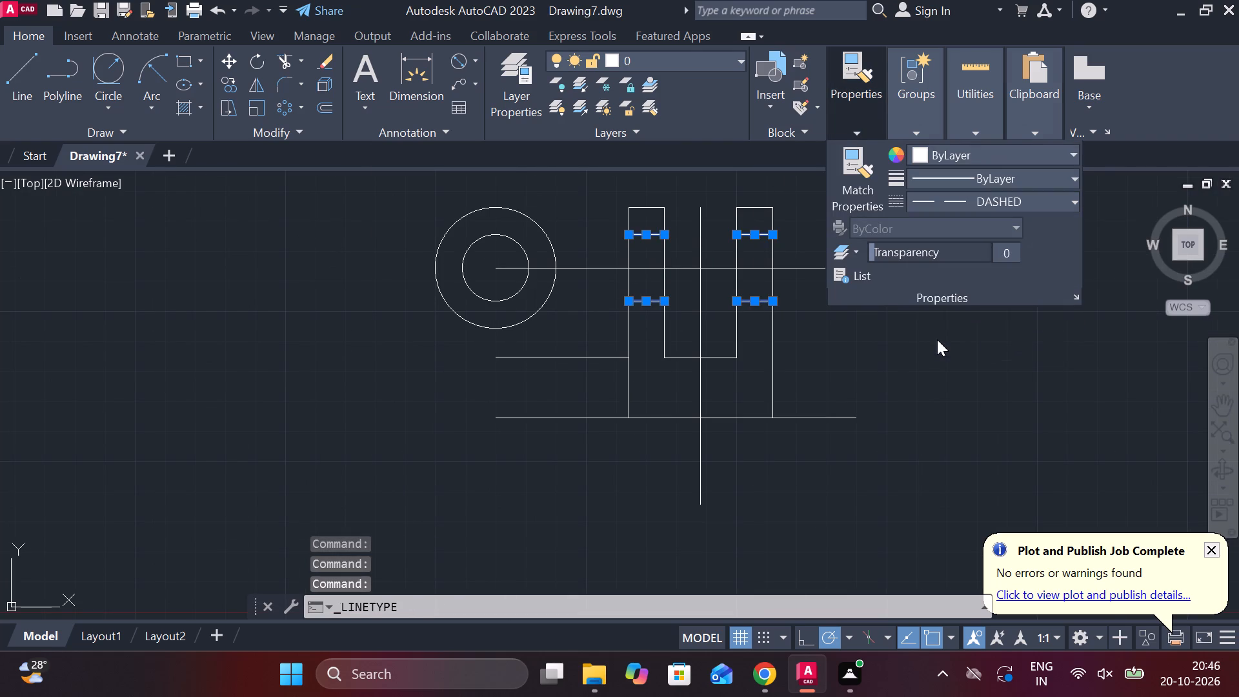
pyautogui.moveTo(840, 423); pyautogui.dragTo(767, 423)
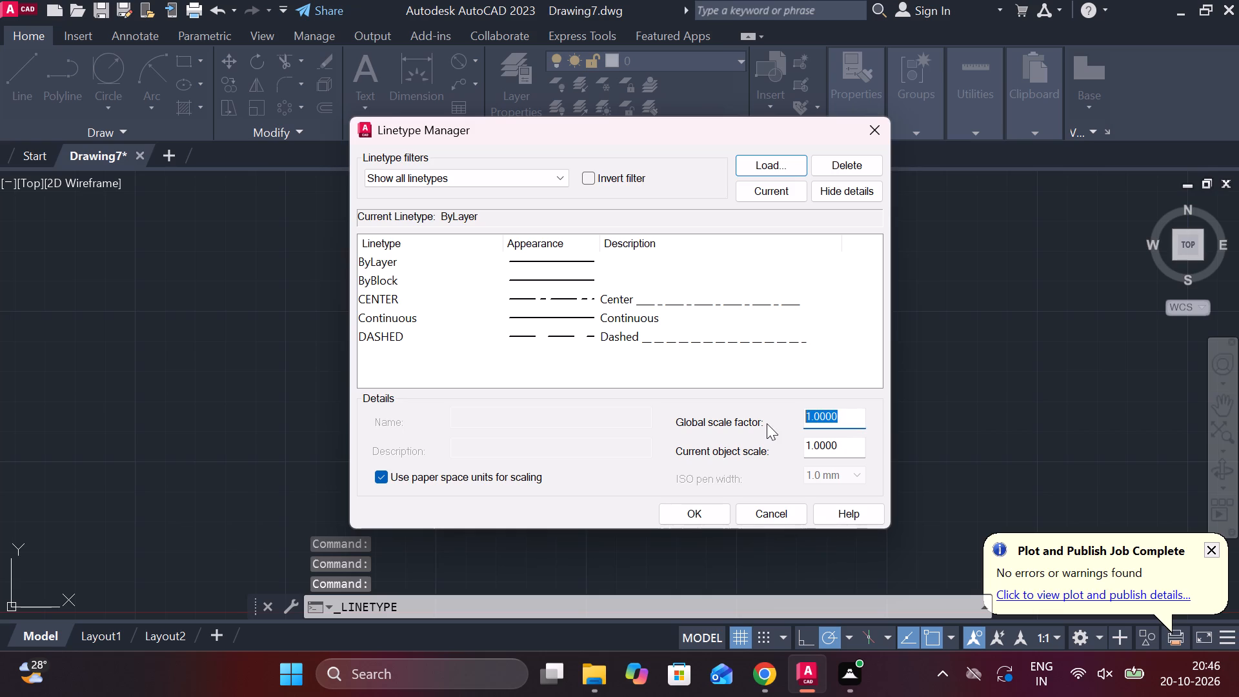
pyautogui.write('.5')
pyautogui.moveTo(840, 449); pyautogui.dragTo(793, 451)
pyautogui.write('.5')
pyautogui.click(722, 507)
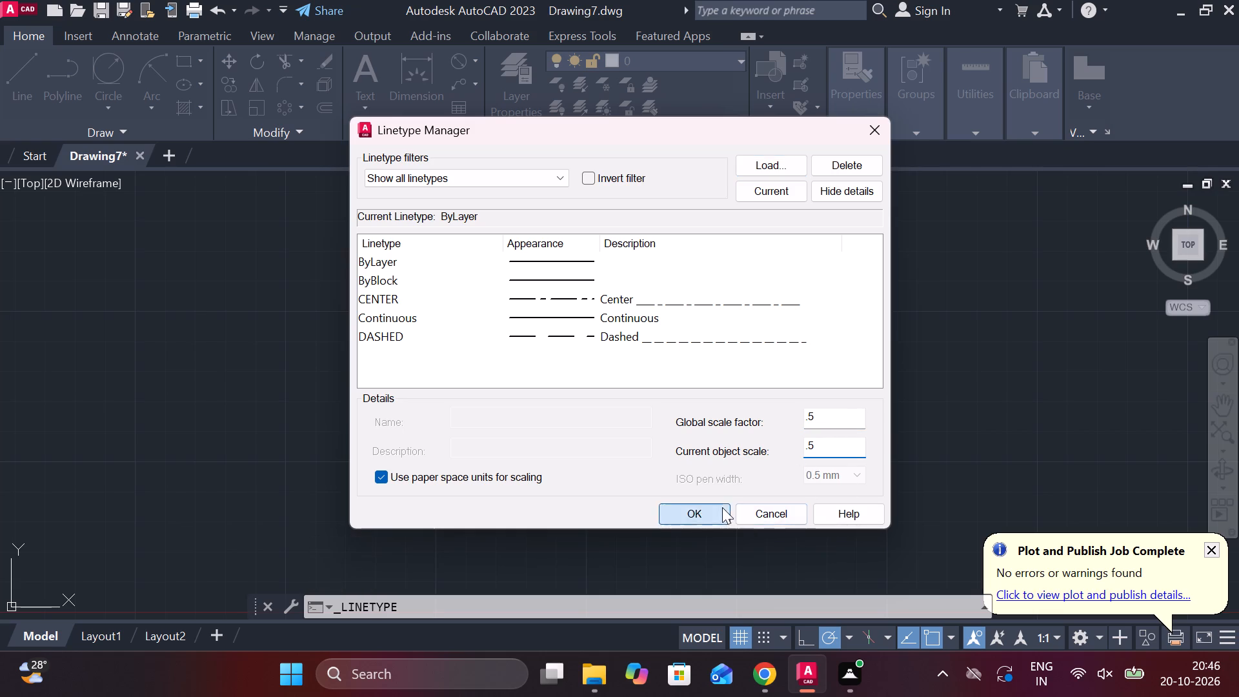
pyautogui.press('Escape')
# Trim the central vertical line inside the slot so that it starts at the slot's bottom edge.
pyautogui.scroll(-4, 912, 330)
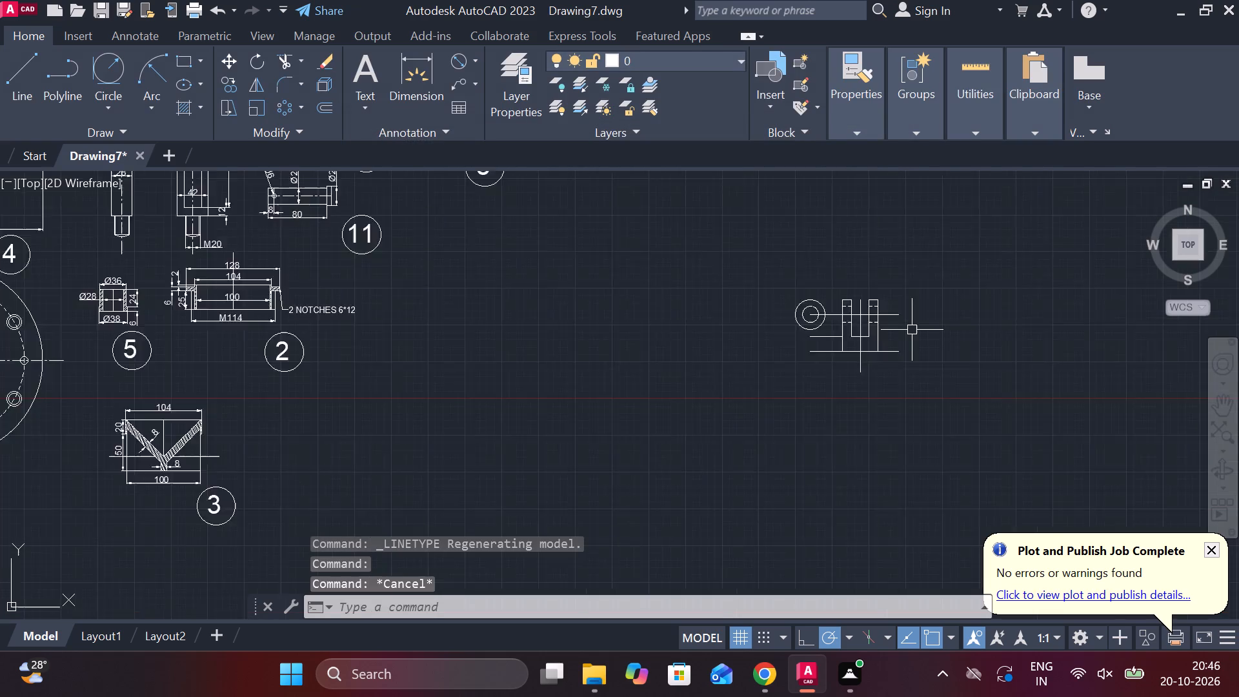
pyautogui.scroll(2, 794, 381)
pyautogui.moveTo(967, 345); pyautogui.dragTo(681, 421, button='middle')
pyautogui.scroll(2, 694, 340)
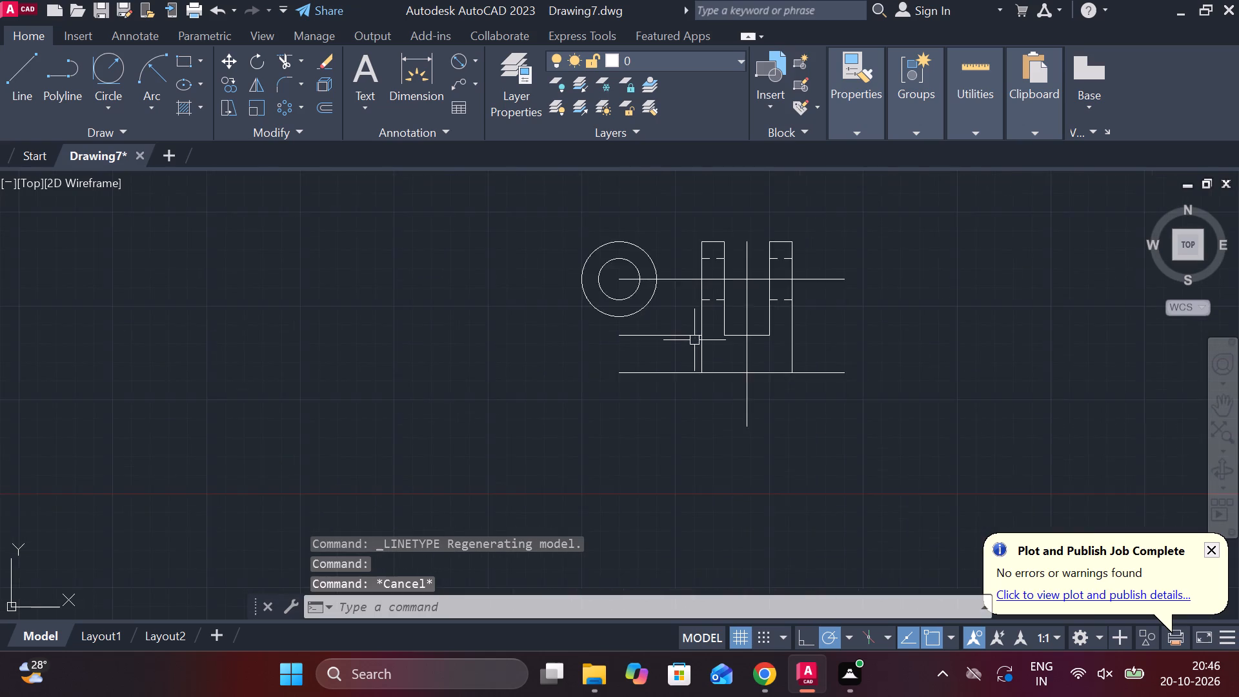
pyautogui.moveTo(729, 427); pyautogui.dragTo(640, 410, button='middle')
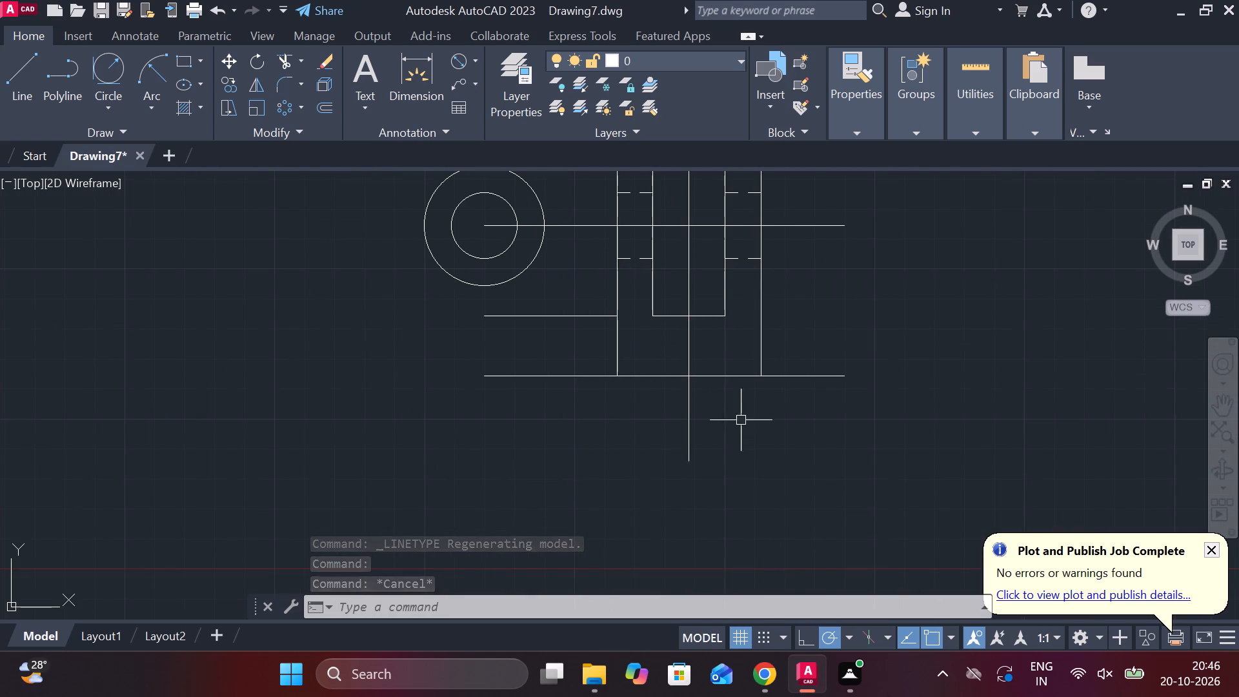
pyautogui.write('TR')
pyautogui.press('space')
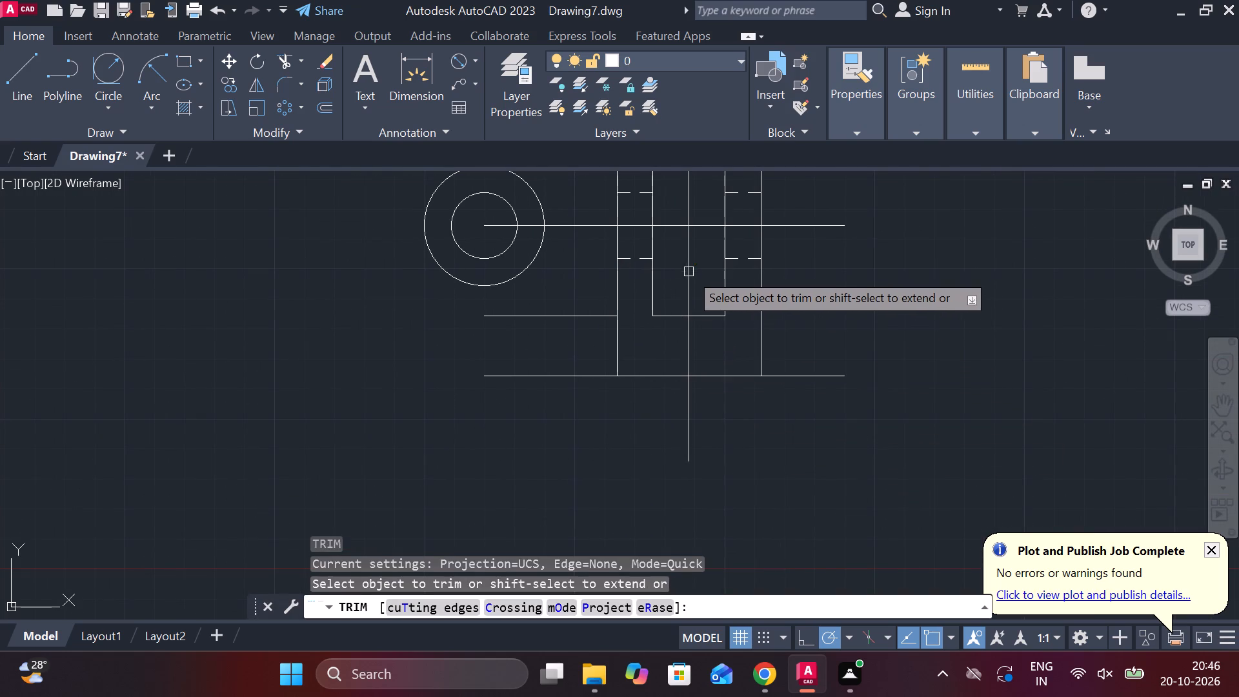
pyautogui.click(691, 269)
pyautogui.click(689, 214)
pyautogui.scroll(-1, 689, 214)
pyautogui.scroll(2, 739, 334)
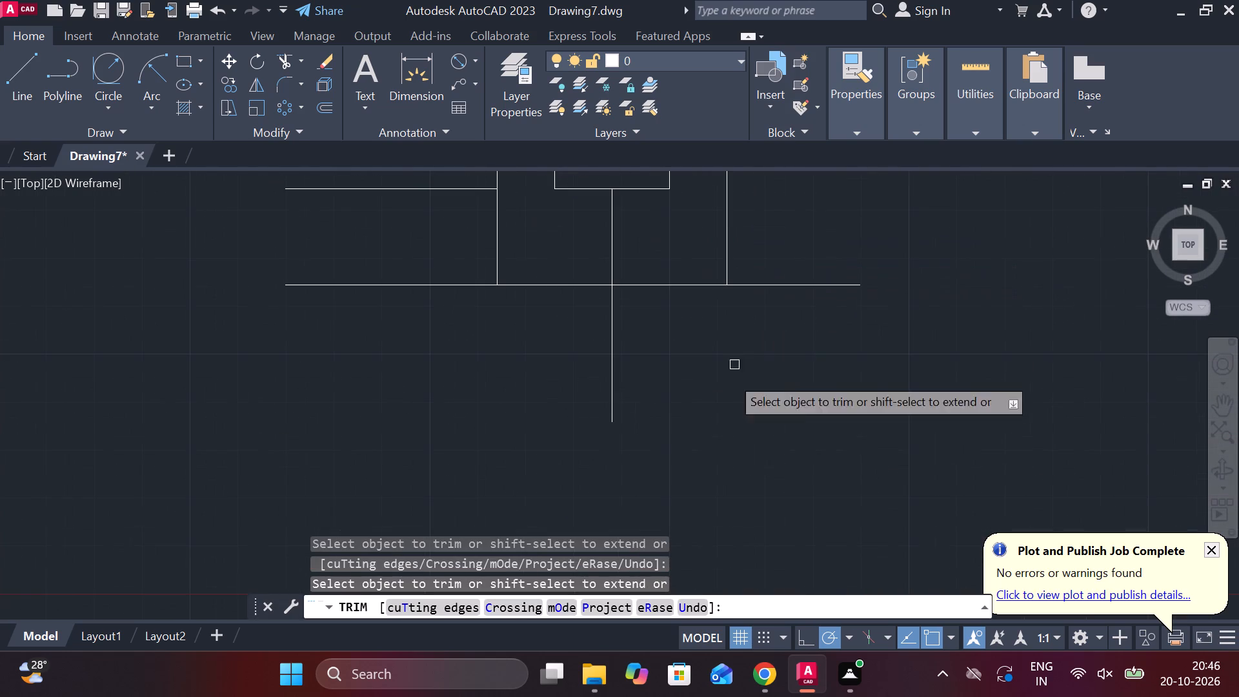
pyautogui.press('Escape')
# Offset the central vertical line by 14 to each side for the stem edges.
pyautogui.click(610, 365)
pyautogui.press('o')
pyautogui.press('Return')
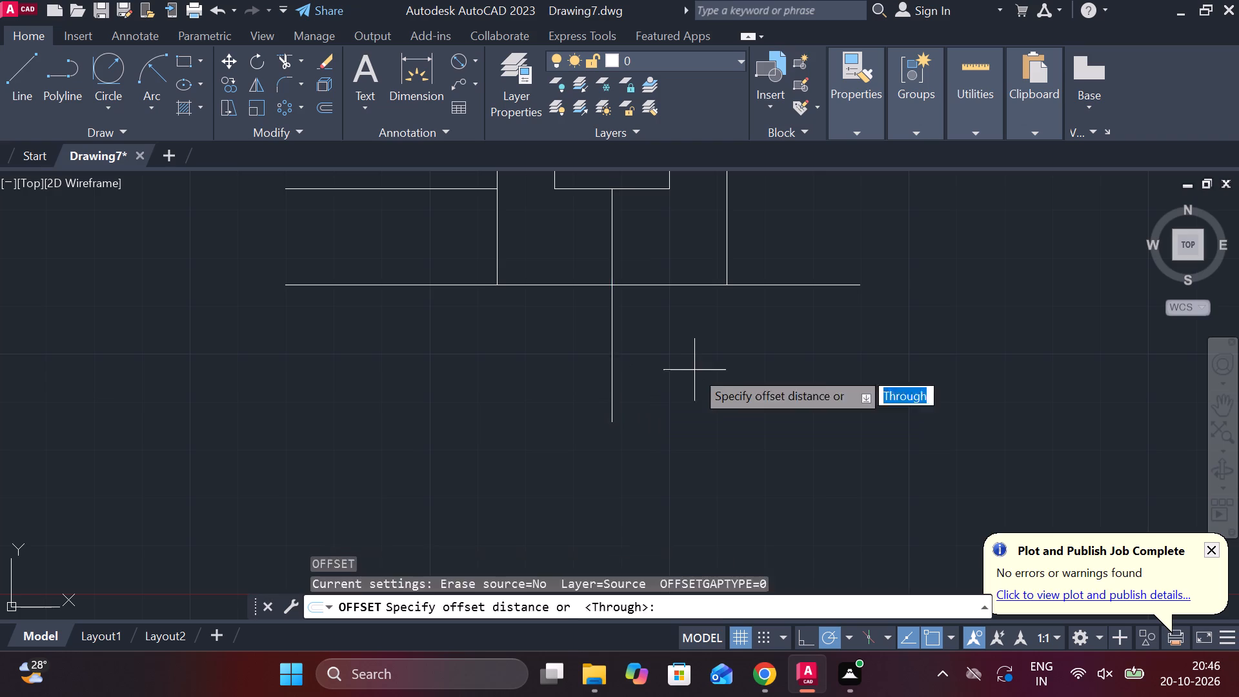
pyautogui.press('Return')
pyautogui.scroll(1, 628, 365)
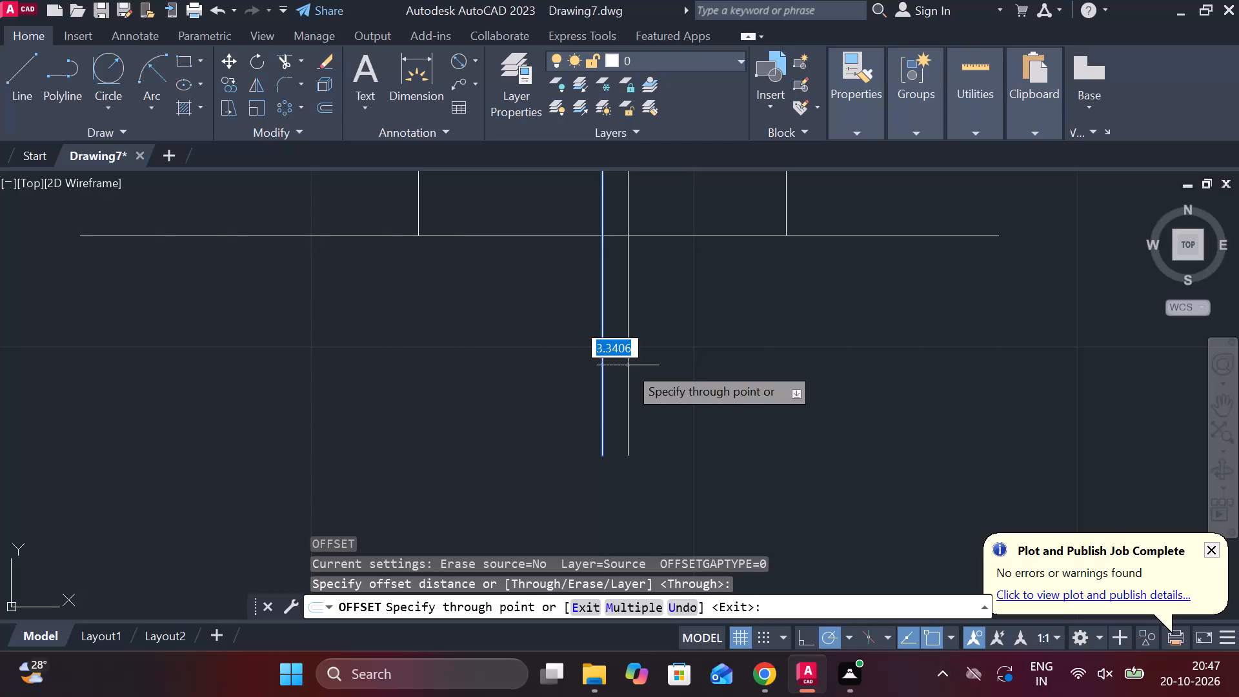
pyautogui.scroll(-1, 650, 388)
pyautogui.middleClick(652, 384)
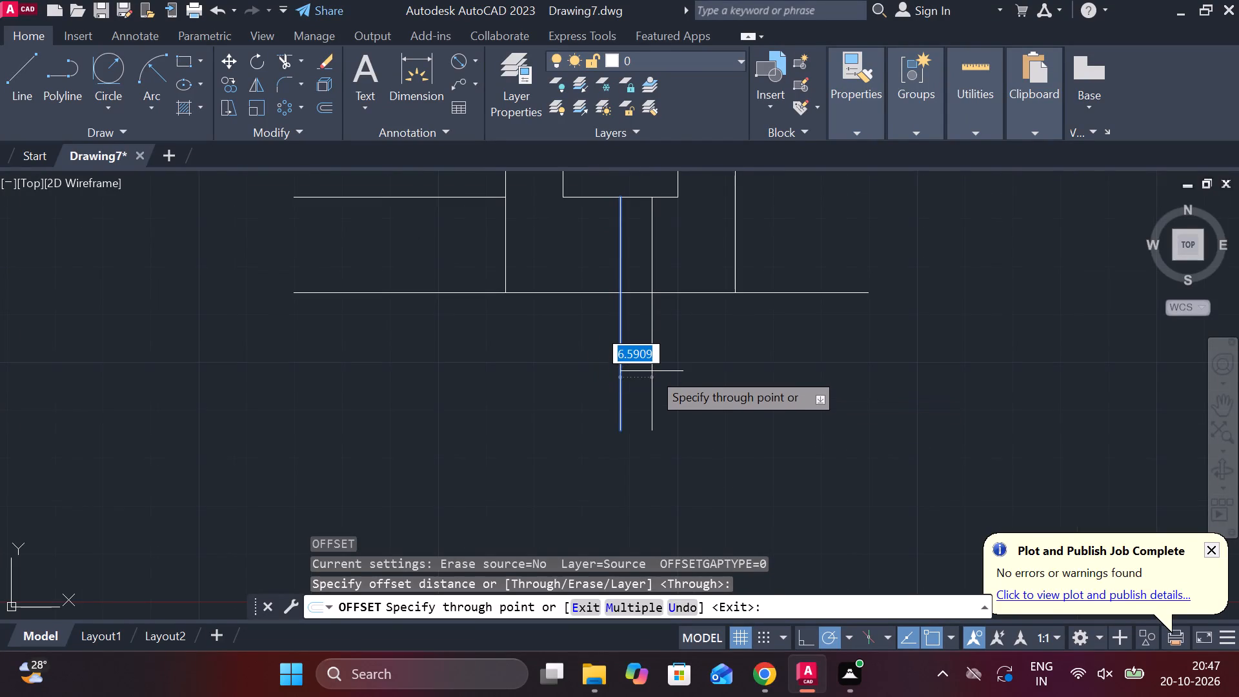
pyautogui.write('14')
pyautogui.press('space')
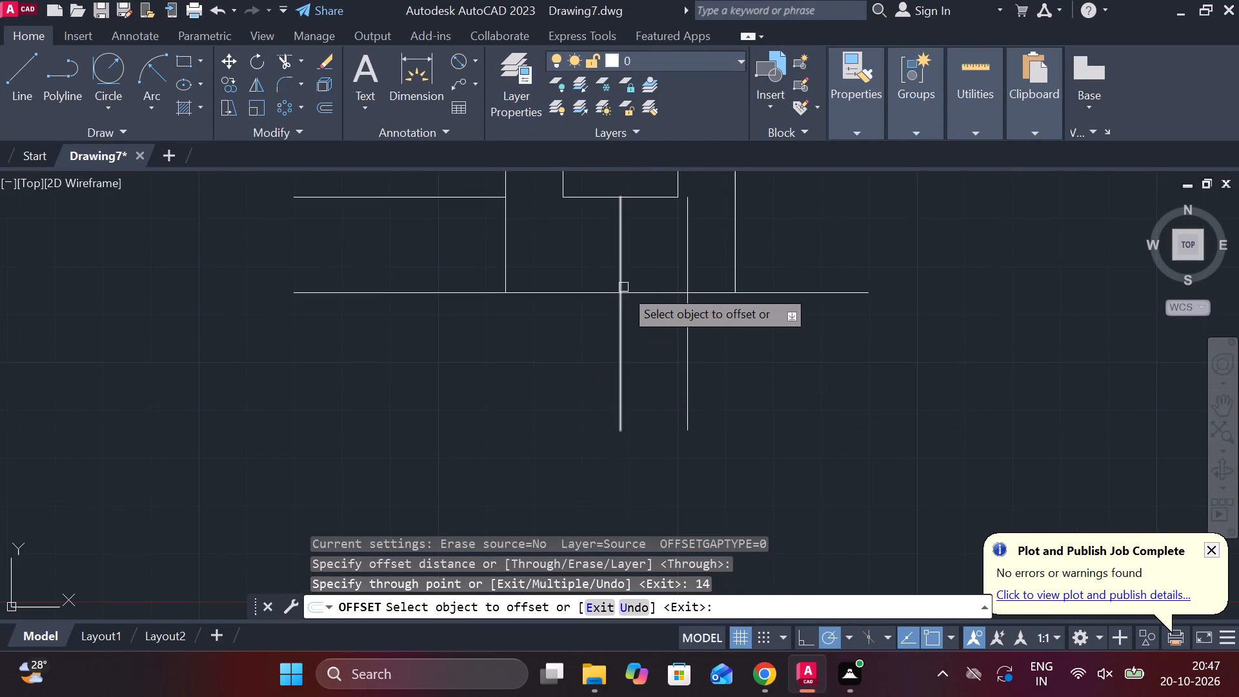
pyautogui.moveTo(677, 365); pyautogui.dragTo(701, 507, button='middle')
pyautogui.scroll(-2, 705, 487)
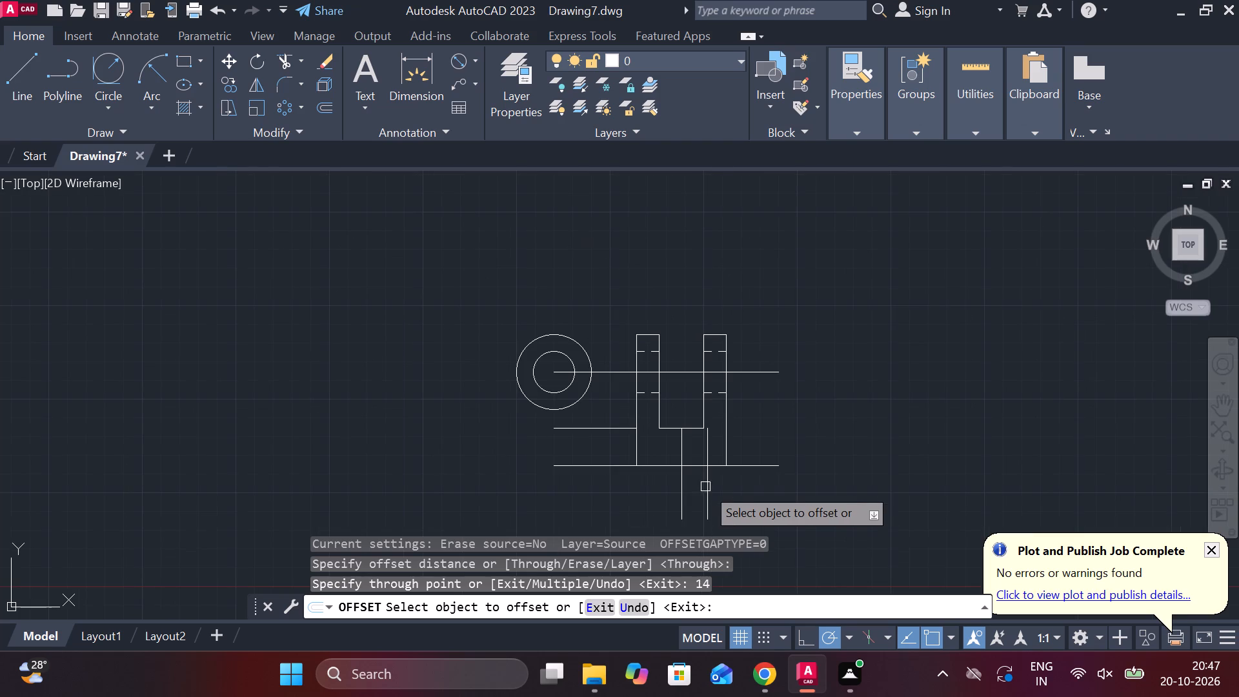
pyautogui.click(683, 451)
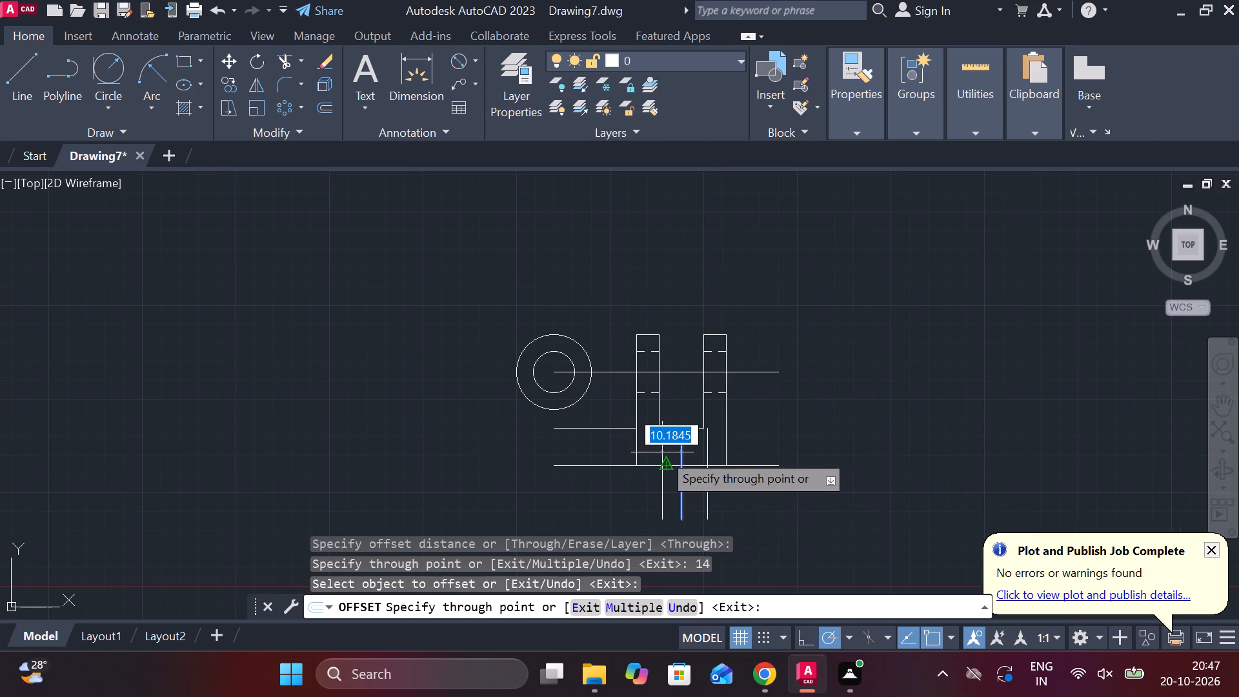
pyautogui.write('14')
pyautogui.press('space')
pyautogui.scroll(2, 662, 452)
pyautogui.press('Escape')
# Trim the two stem edge lines above the fork's bottom horizontal line.
pyautogui.write('TR')
pyautogui.press('space')
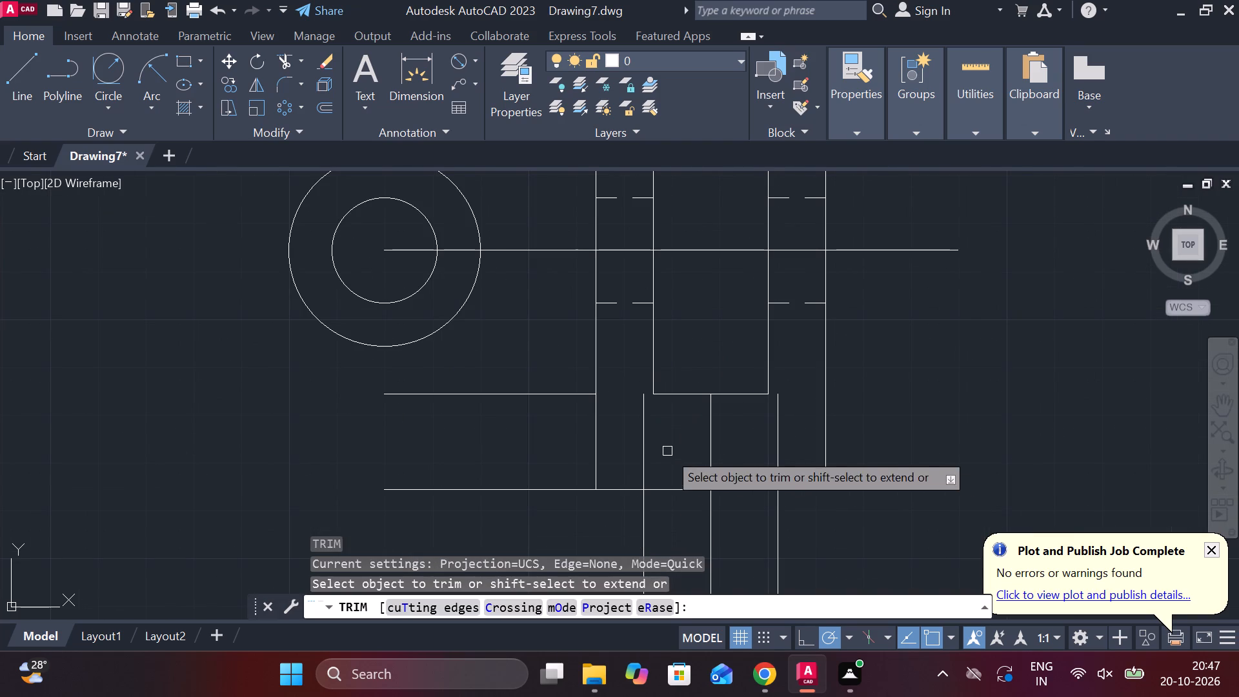
pyautogui.click(645, 439)
pyautogui.click(777, 434)
pyautogui.scroll(-1, 868, 432)
pyautogui.moveTo(863, 432); pyautogui.dragTo(851, 428, button='middle')
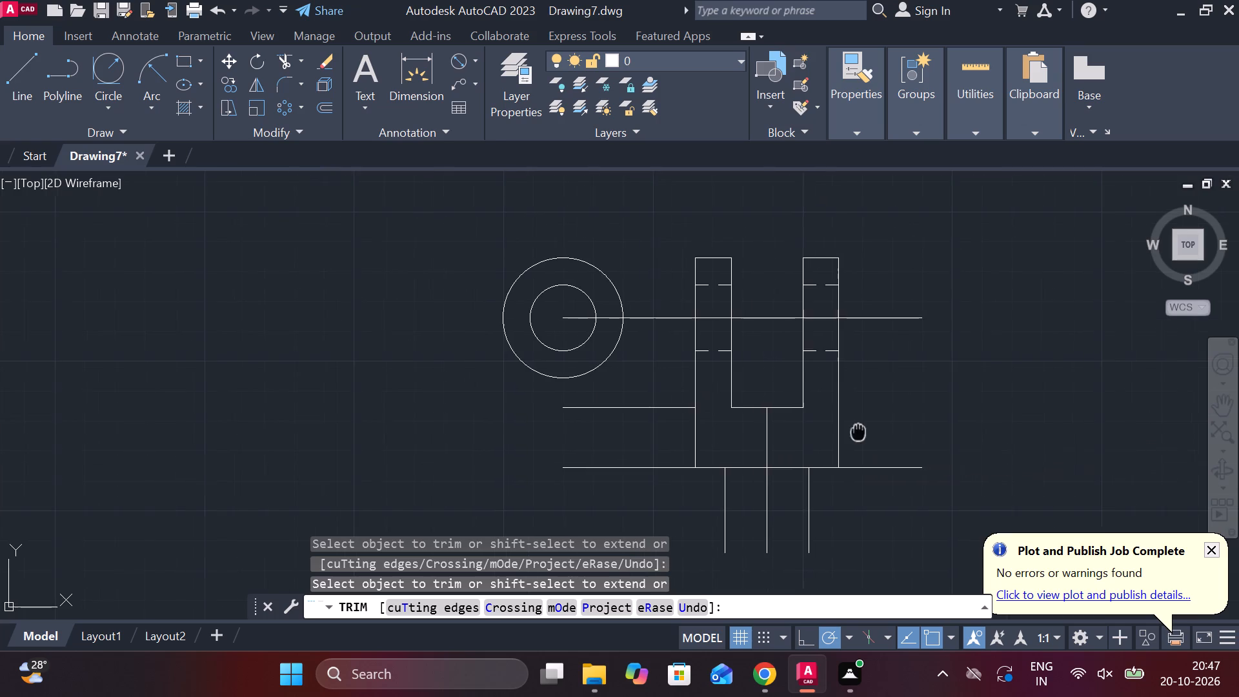
pyautogui.moveTo(851, 428); pyautogui.dragTo(832, 393, button='middle')
pyautogui.moveTo(843, 464); pyautogui.dragTo(814, 423, button='middle')
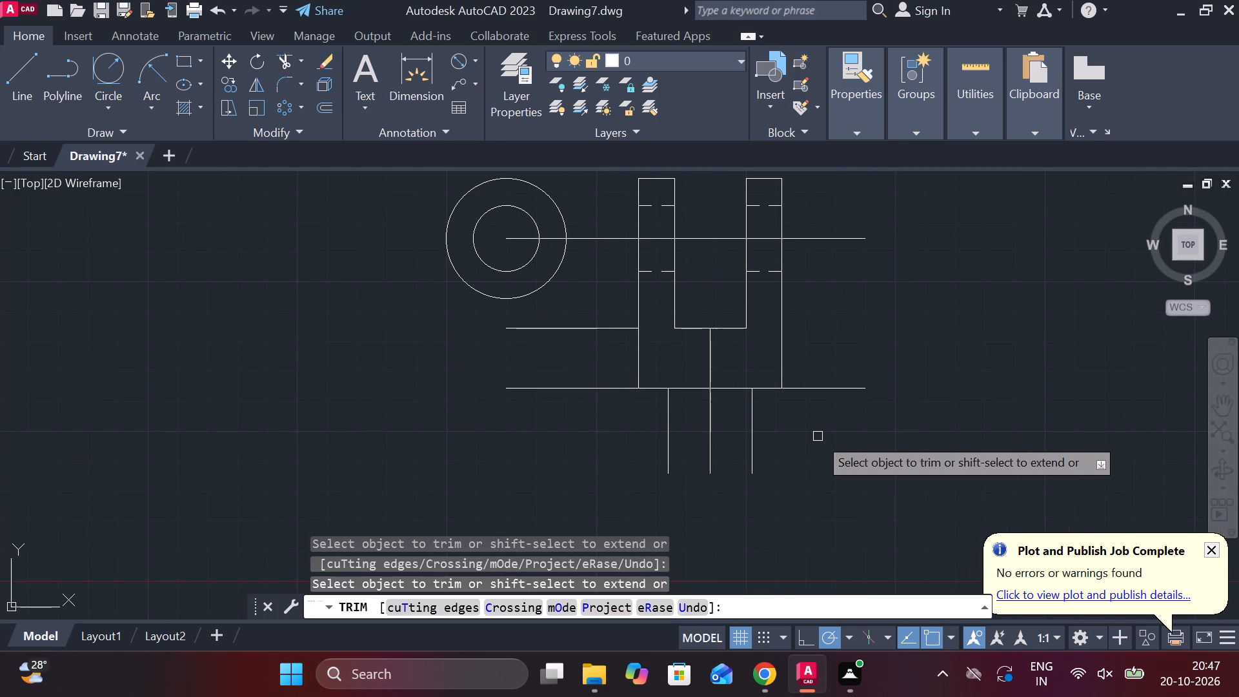
pyautogui.press('Escape')
# Offset the fork's bottom horizontal line 5 downward.
pyautogui.click(591, 389)
pyautogui.press('o')
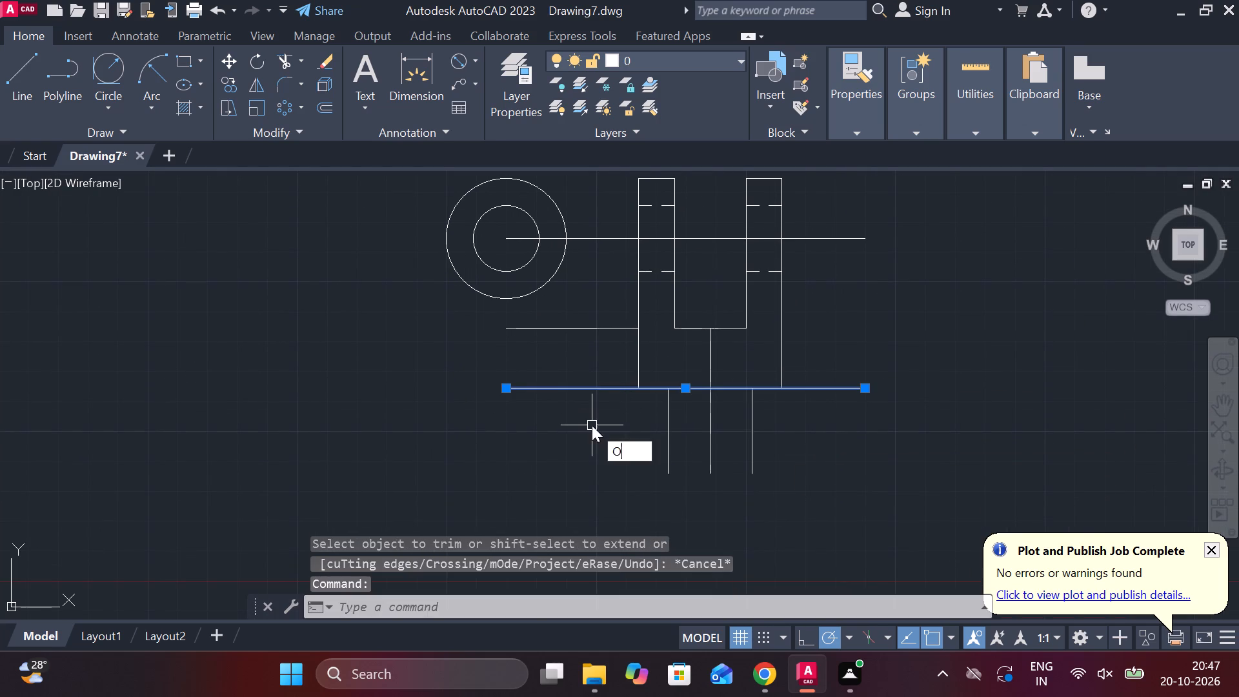
pyautogui.press('Return')
pyautogui.press('Return')
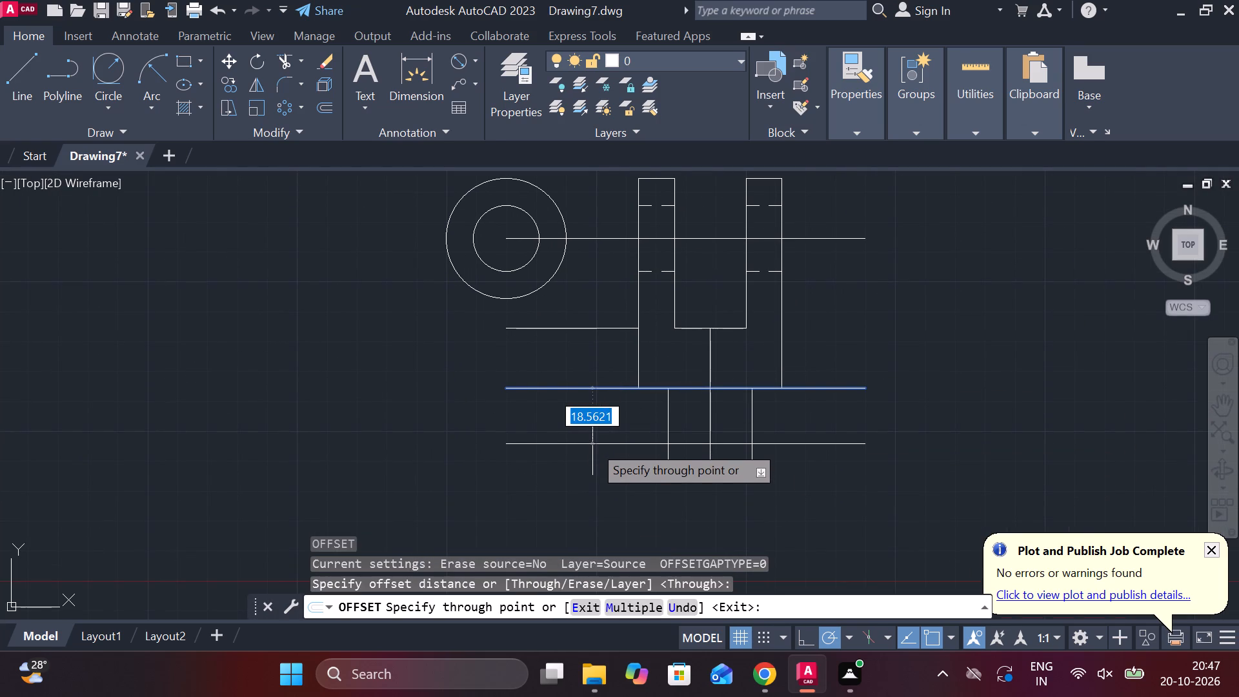
pyautogui.press('5')
pyautogui.press('Return')
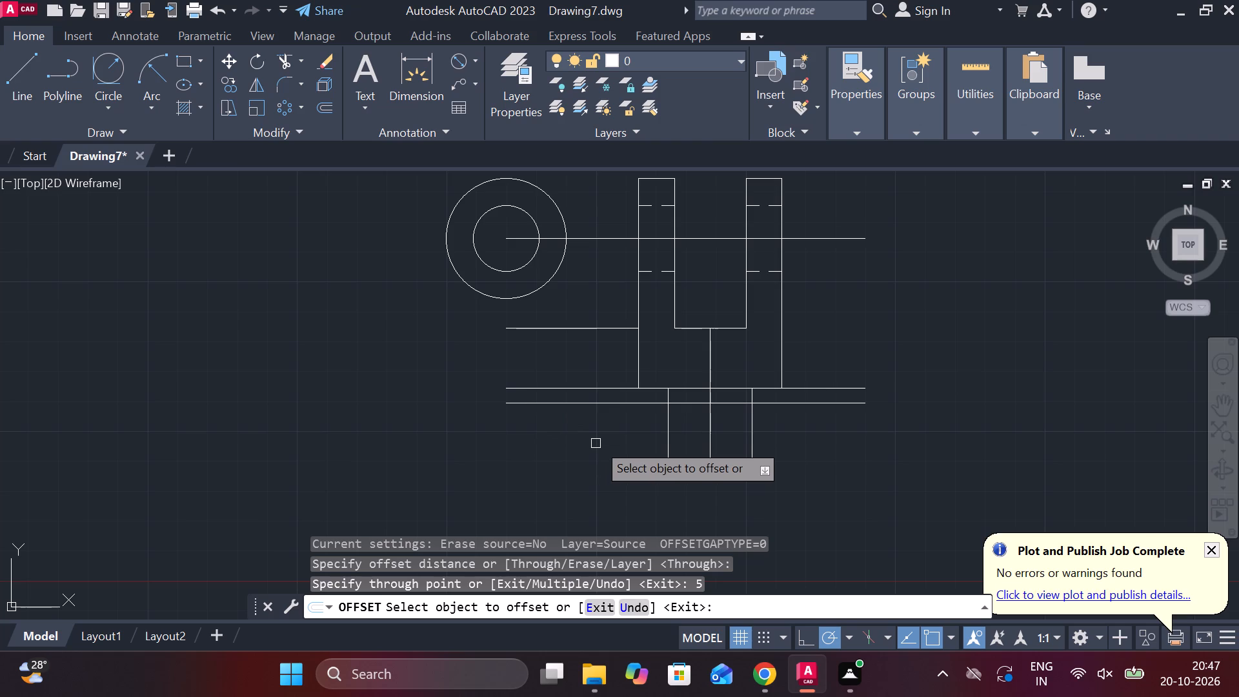
pyautogui.press('Escape')
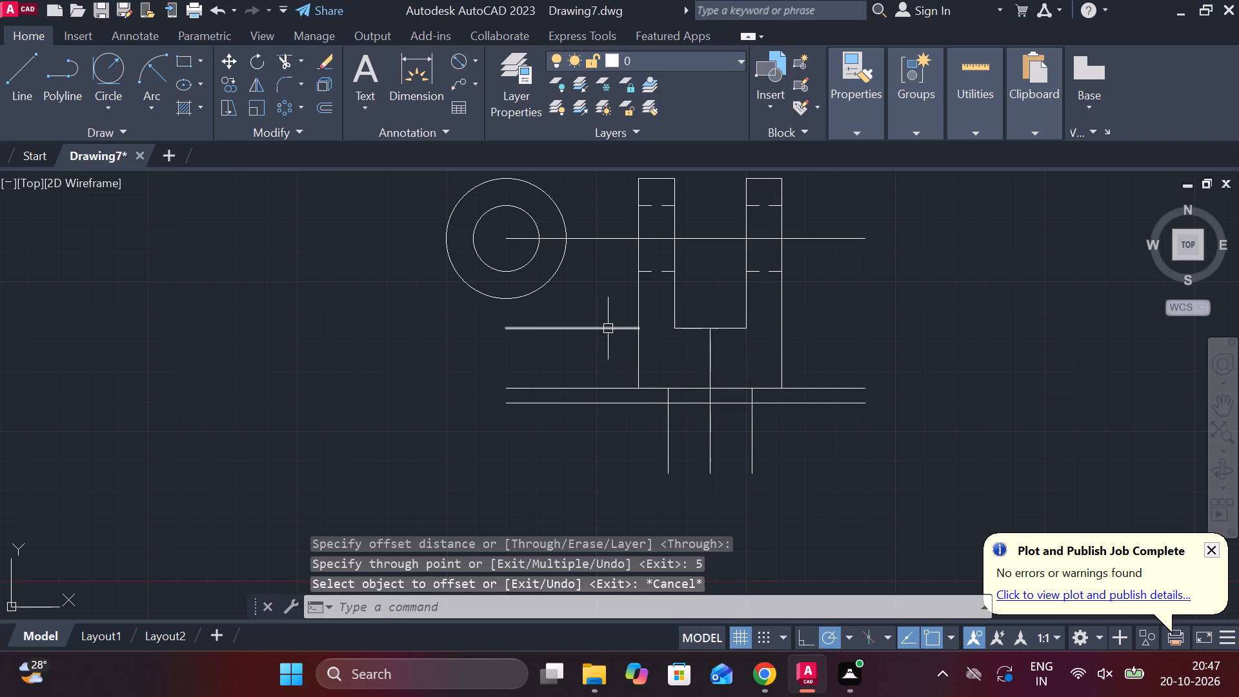
# Offset the horizontal projection line level with the slot's bottom 6 downward.
pyautogui.click(608, 328)
pyautogui.press('o')
pyautogui.press('Return')
pyautogui.press('Return')
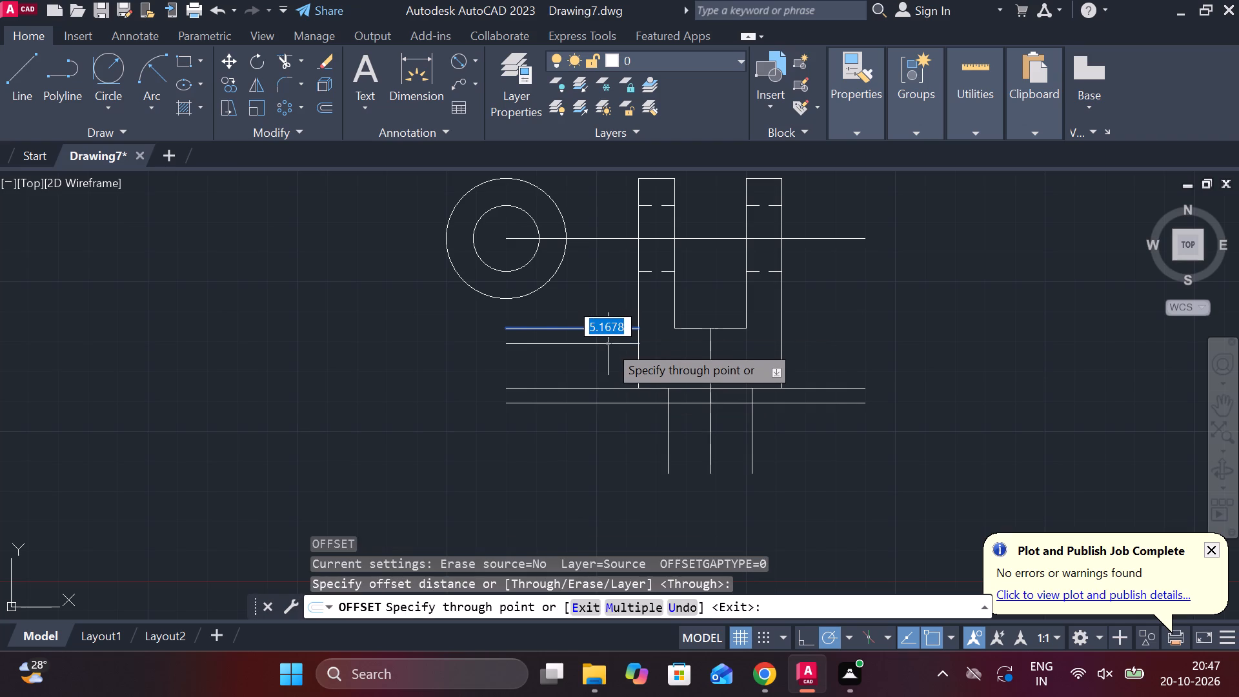
pyautogui.press('6')
pyautogui.press('Return')
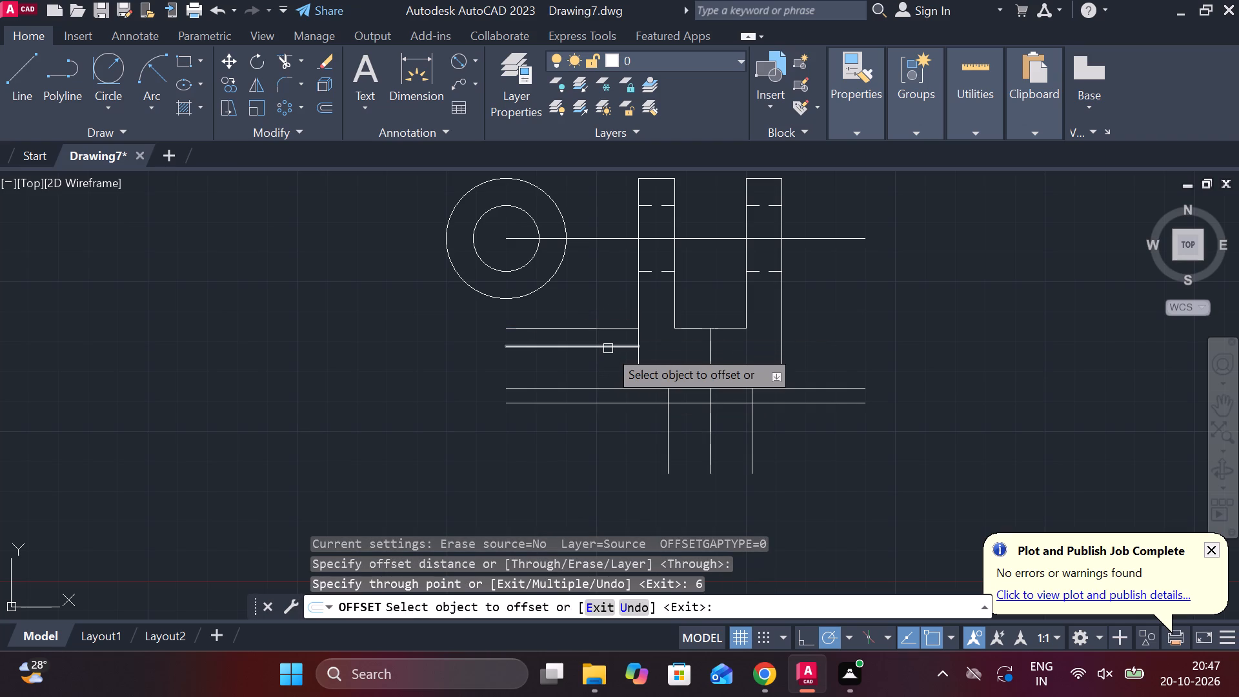
pyautogui.press('Escape')
# Stretch the inner end of the new offset line across the fork to beyond the far arm.
pyautogui.click(608, 348)
pyautogui.click(641, 348)
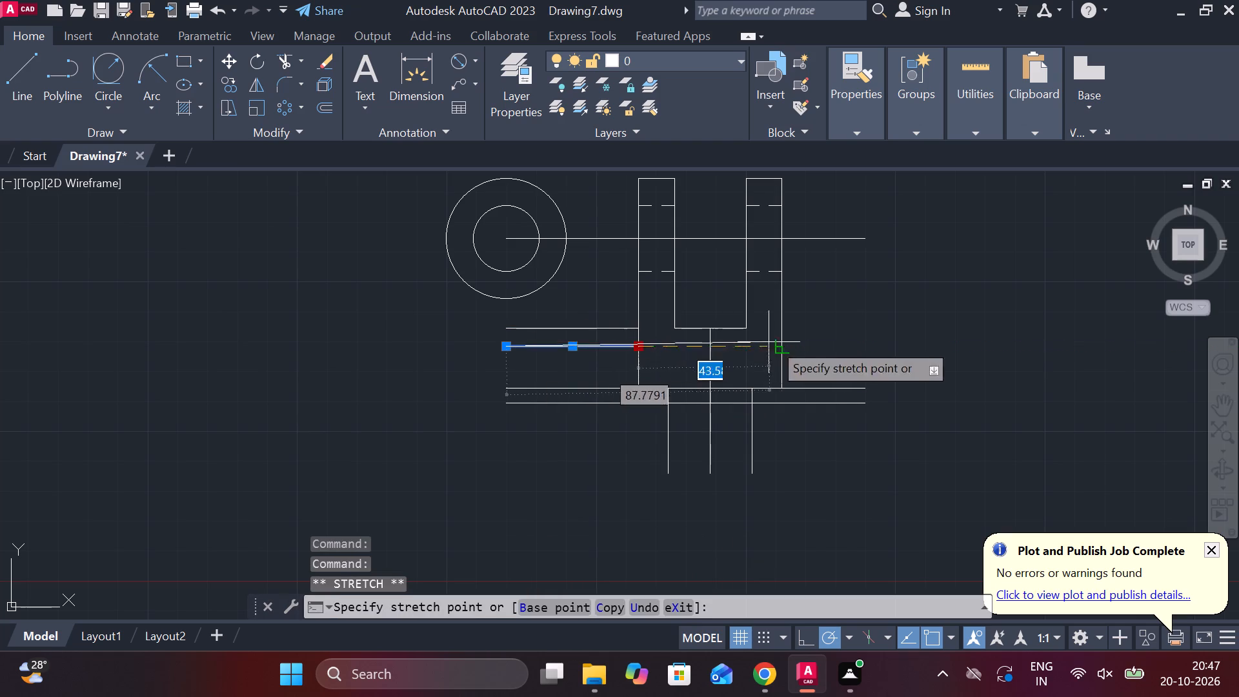
pyautogui.click(828, 343)
pyautogui.press('Escape')
# Extend both inner vertical edges of the slot down to the stretched line.
pyautogui.write('EX')
pyautogui.press('space')
pyautogui.click(674, 316)
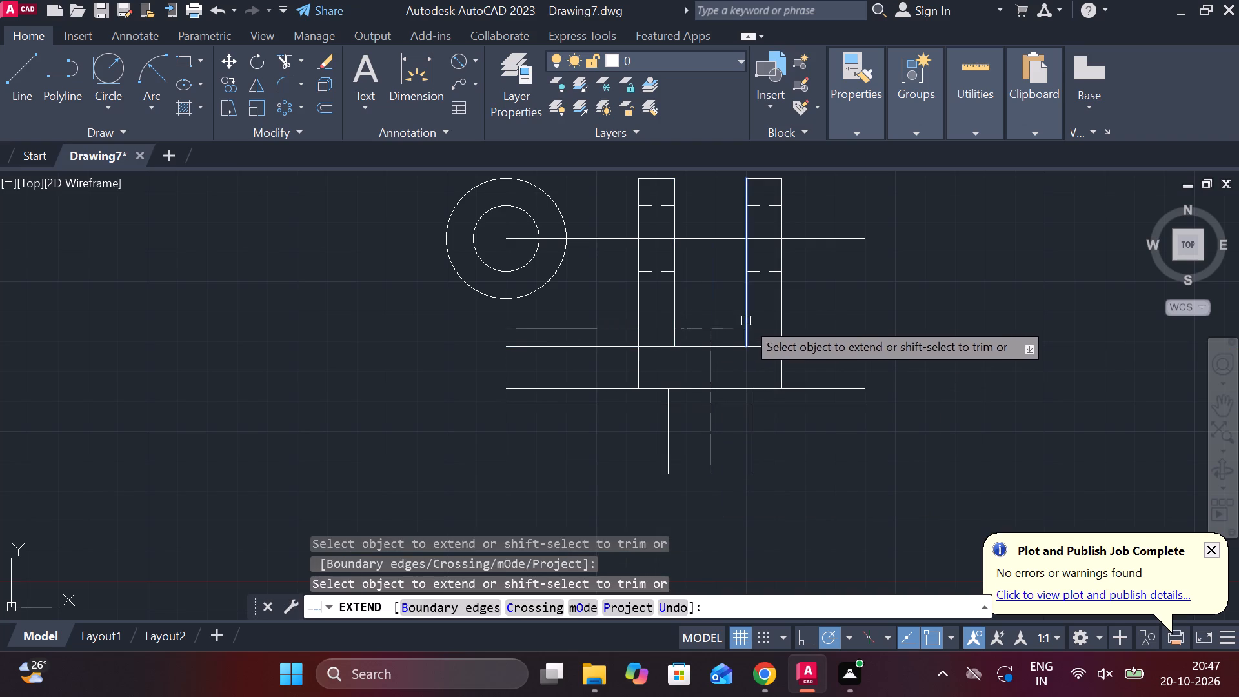
pyautogui.click(747, 321)
pyautogui.press('Escape')
# Remove the old slot bottom and its projection line, and trim the new line within both arms and beyond the far arm.
pyautogui.write('TR')
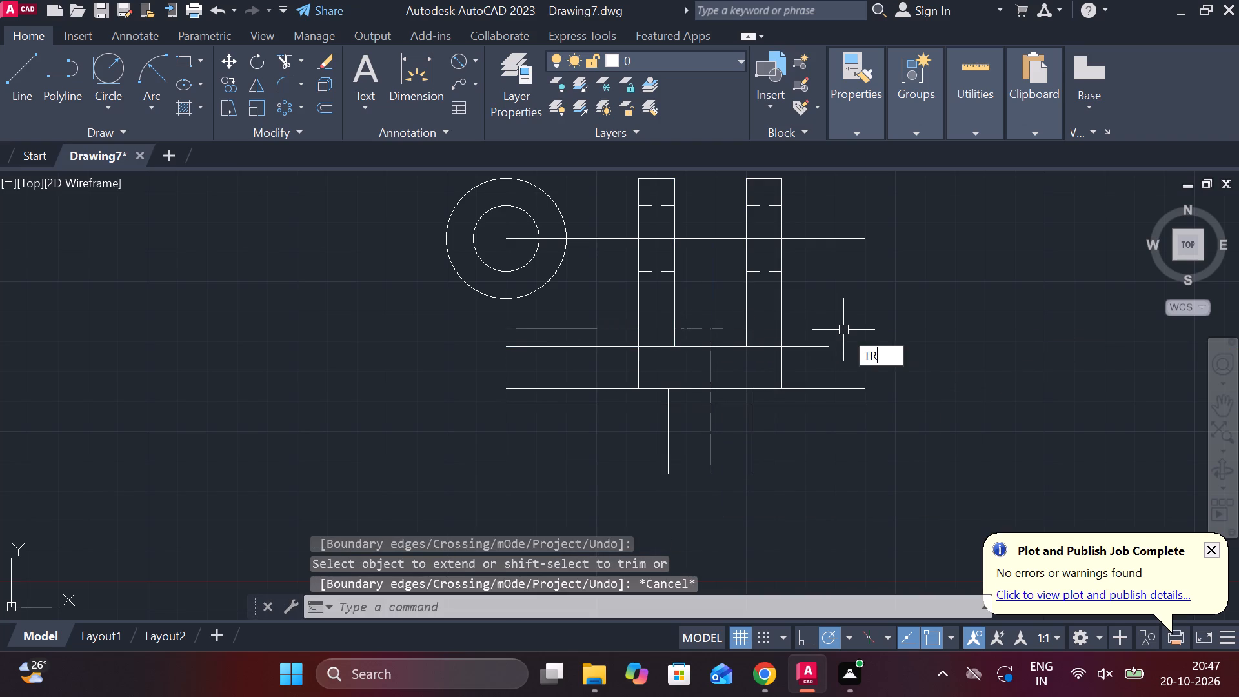
pyautogui.press('space')
pyautogui.click(695, 327)
pyautogui.click(710, 328)
pyautogui.click(723, 328)
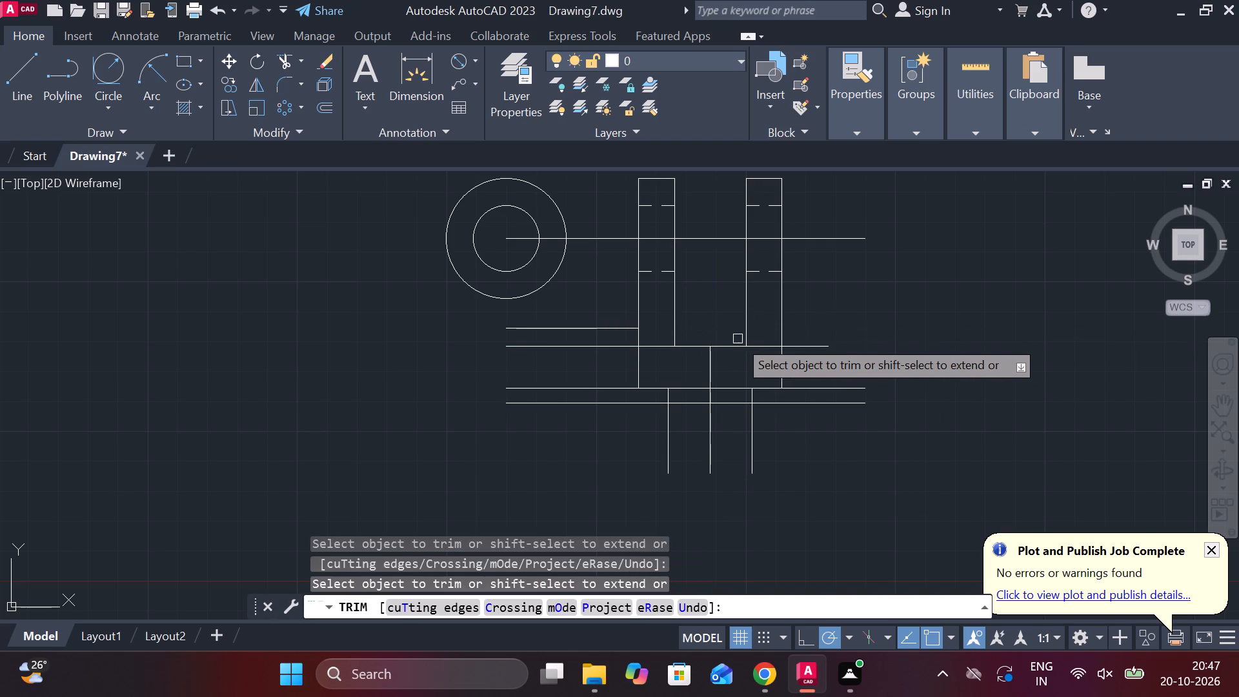
pyautogui.click(756, 345)
pyautogui.click(817, 348)
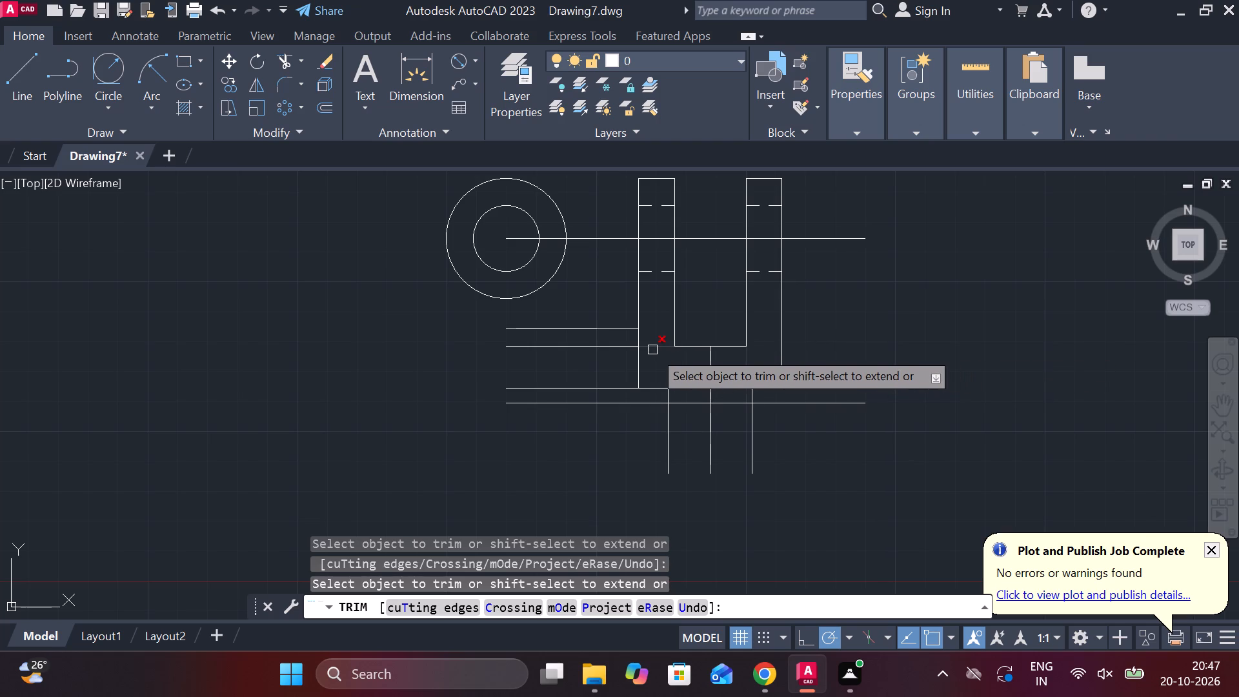
pyautogui.click(652, 350)
pyautogui.click(597, 328)
pyautogui.moveTo(856, 350); pyautogui.dragTo(840, 350, button='middle')
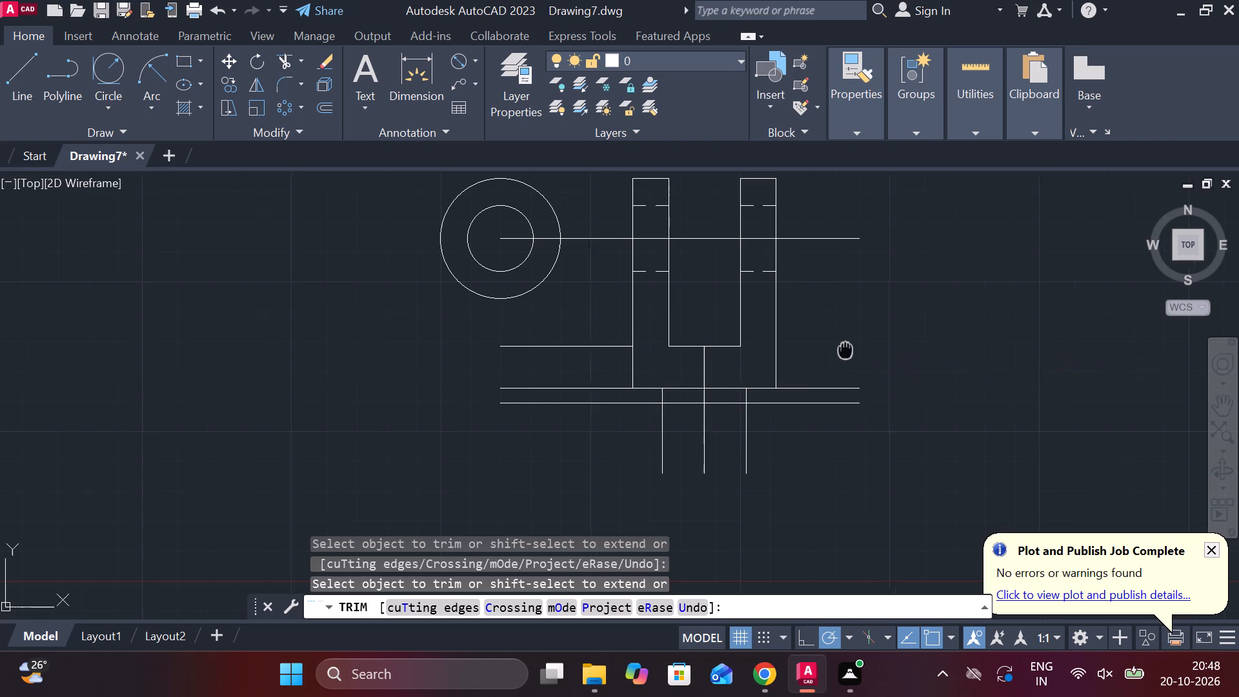
pyautogui.moveTo(840, 350); pyautogui.dragTo(825, 350, button='middle')
# Trim the lowest horizontal line outside the two stem edges, keeping only the part between them.
pyautogui.scroll(1, 801, 423)
pyautogui.moveTo(764, 434); pyautogui.dragTo(787, 420, button='middle')
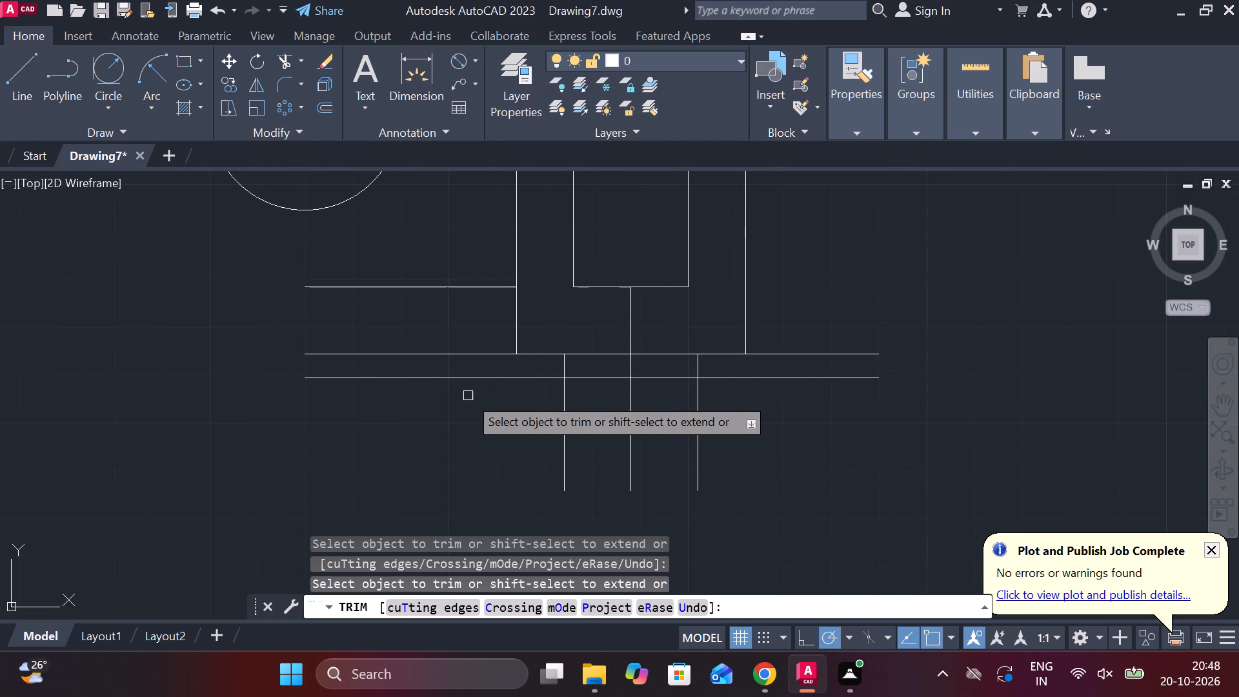
pyautogui.click(453, 380)
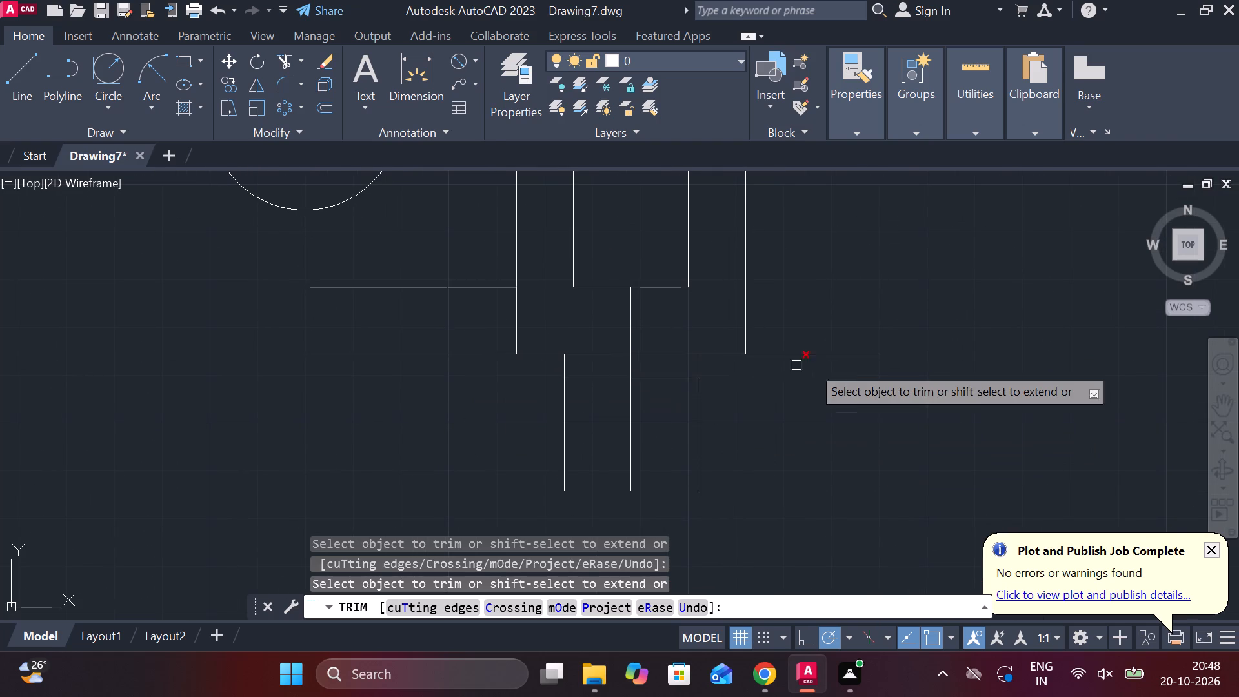
pyautogui.click(796, 379)
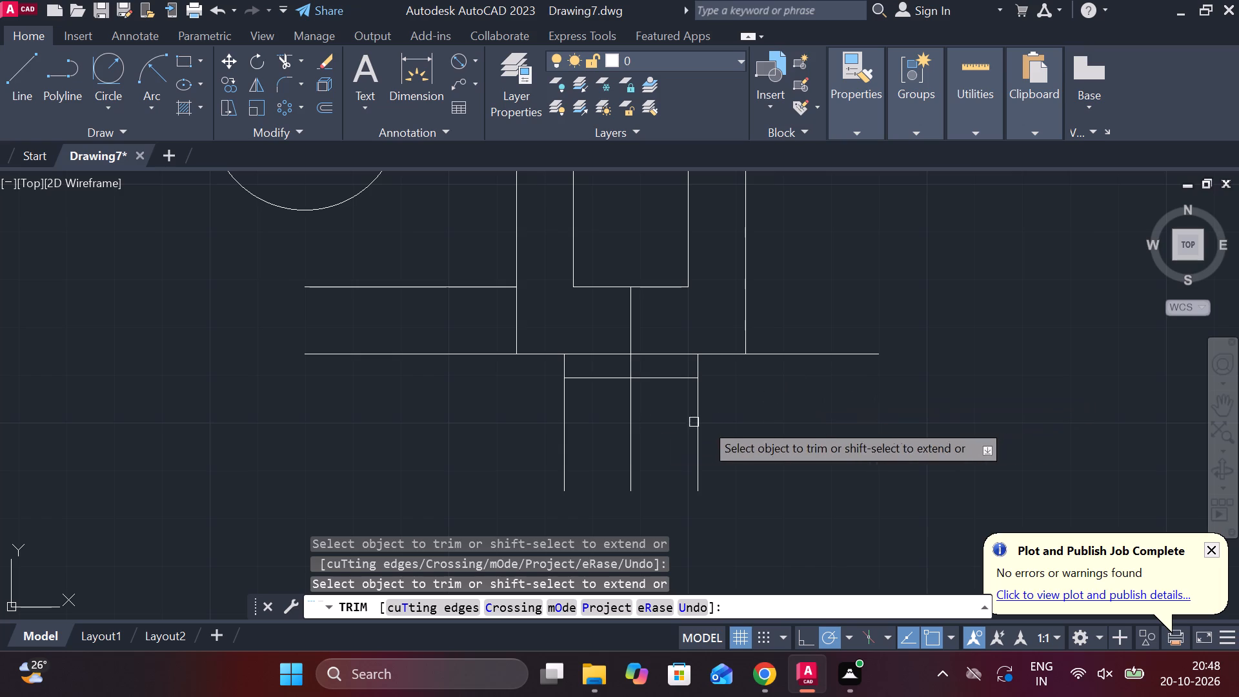
# Offset the long horizontal line at the fork's base by 44 downward, beyond the stem.
pyautogui.moveTo(765, 422); pyautogui.dragTo(748, 401, button='middle')
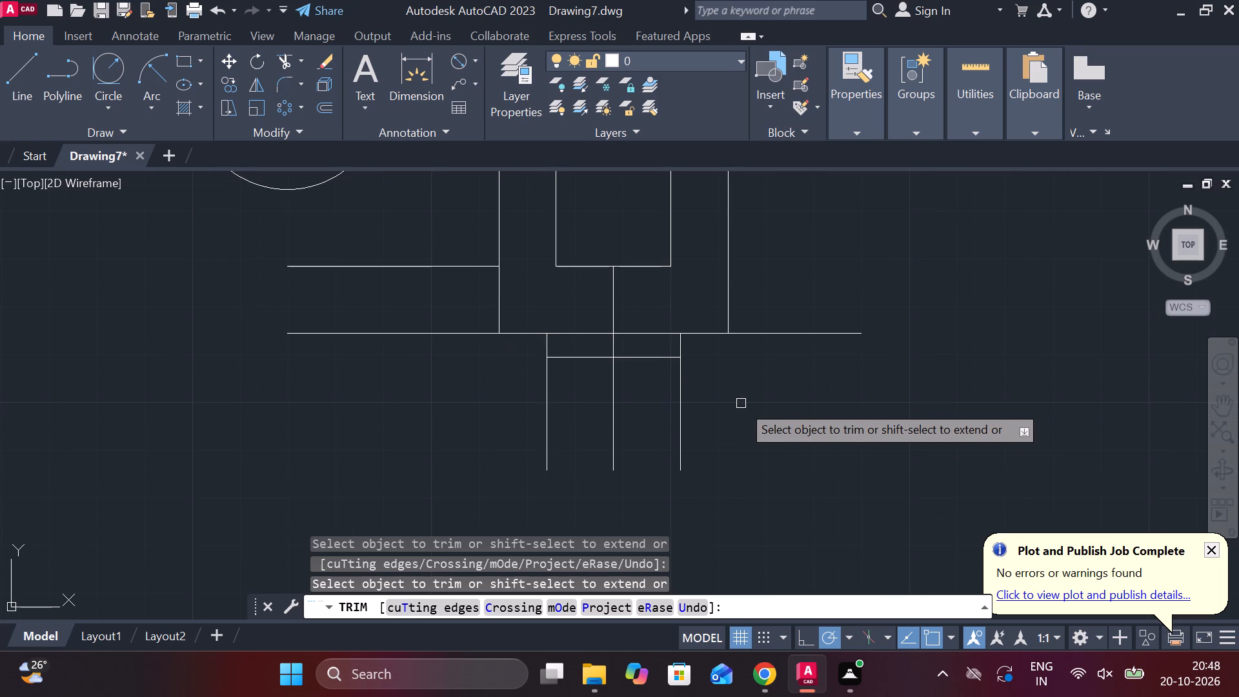
pyautogui.press('Escape')
pyautogui.click(797, 336)
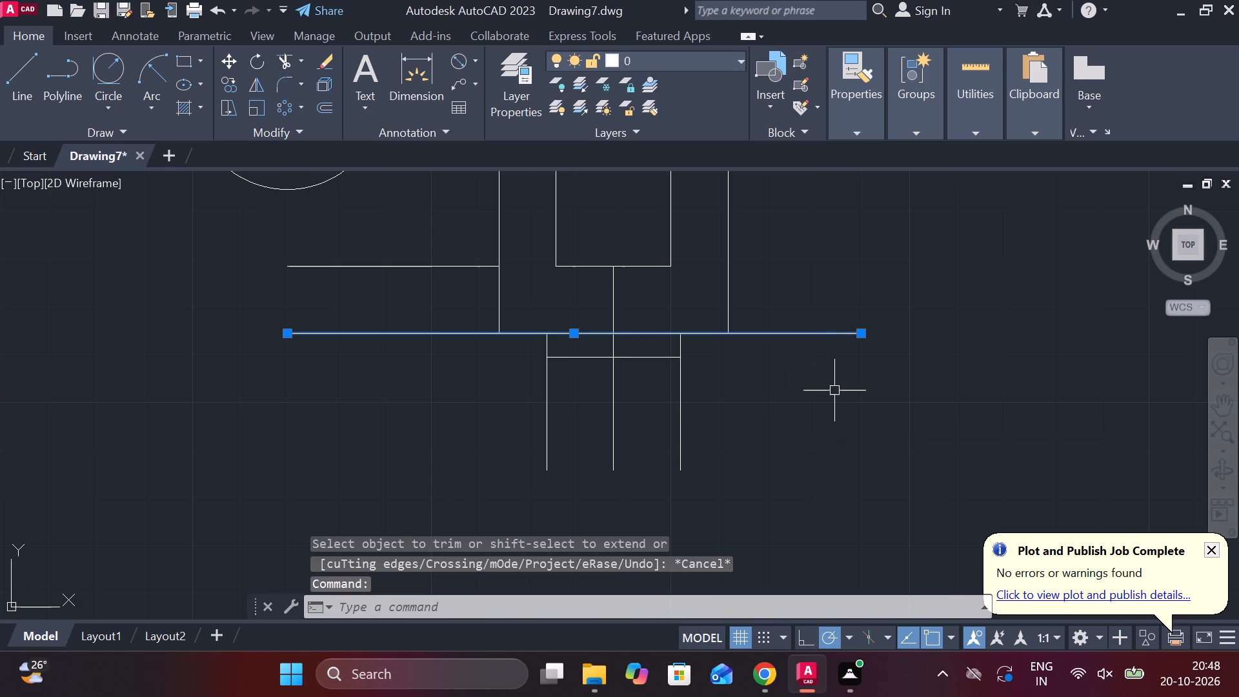
pyautogui.press('o')
pyautogui.press('Return')
pyautogui.press('Return')
pyautogui.write('44')
pyautogui.press('space')
pyautogui.scroll(-1, 834, 447)
pyautogui.moveTo(826, 447); pyautogui.dragTo(788, 400, button='middle')
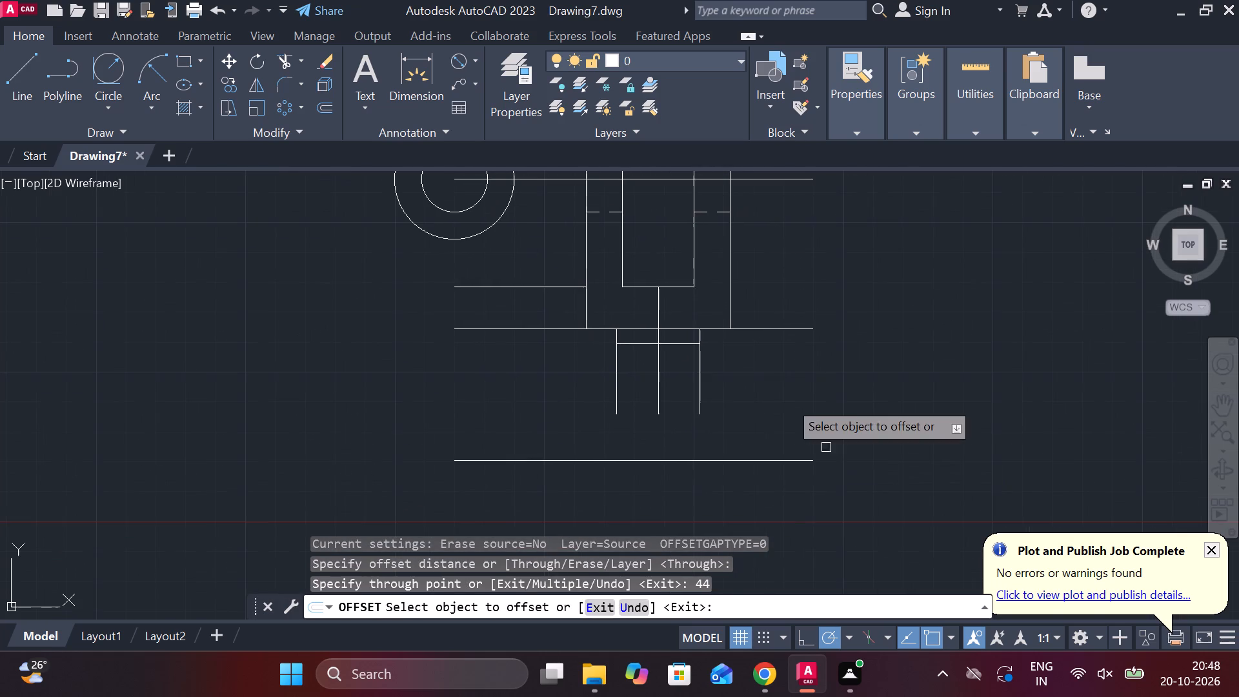
pyautogui.press('Escape')
# Stretch the lower end of the vertical centre line down by about 19 units, past the new offset line.
pyautogui.scroll(1, 621, 428)
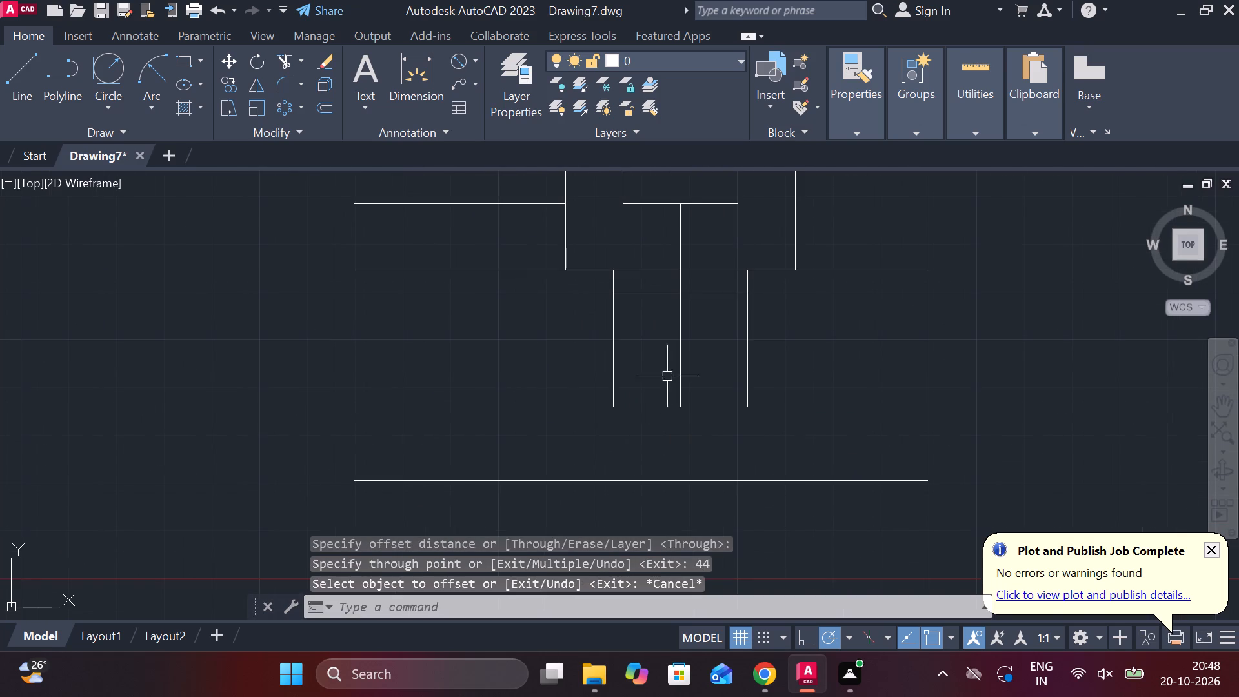
pyautogui.click(685, 354)
pyautogui.click(678, 410)
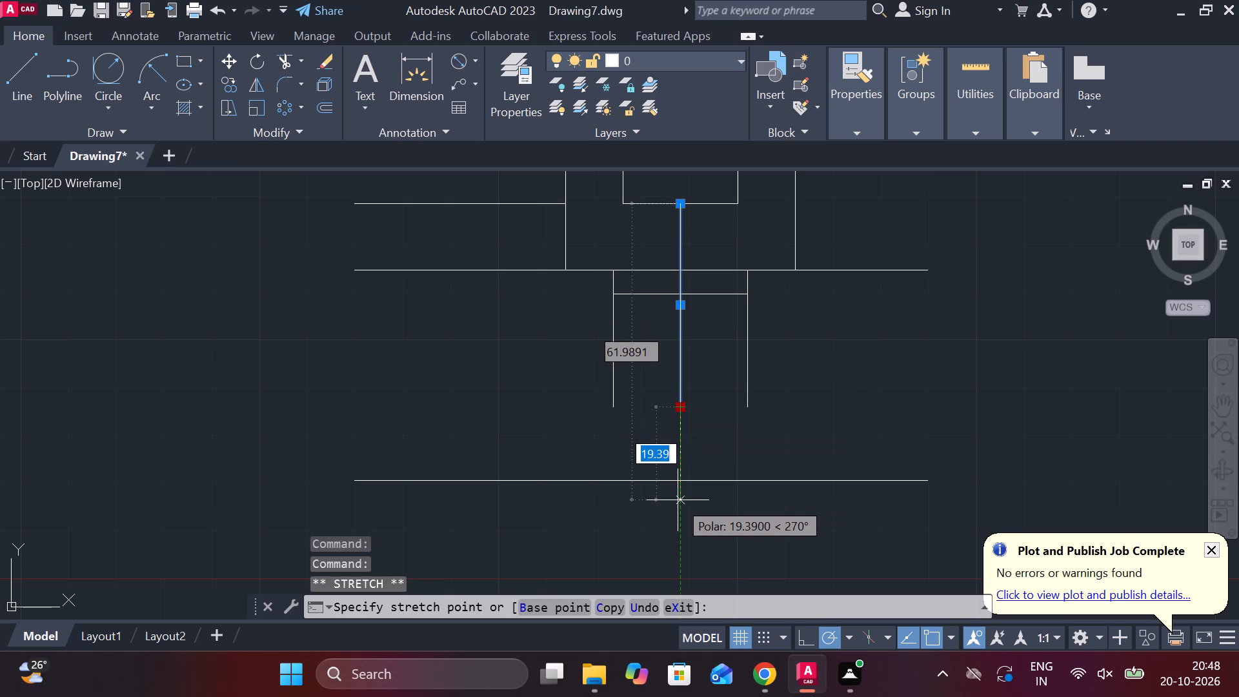
pyautogui.click(678, 500)
pyautogui.press('Escape')
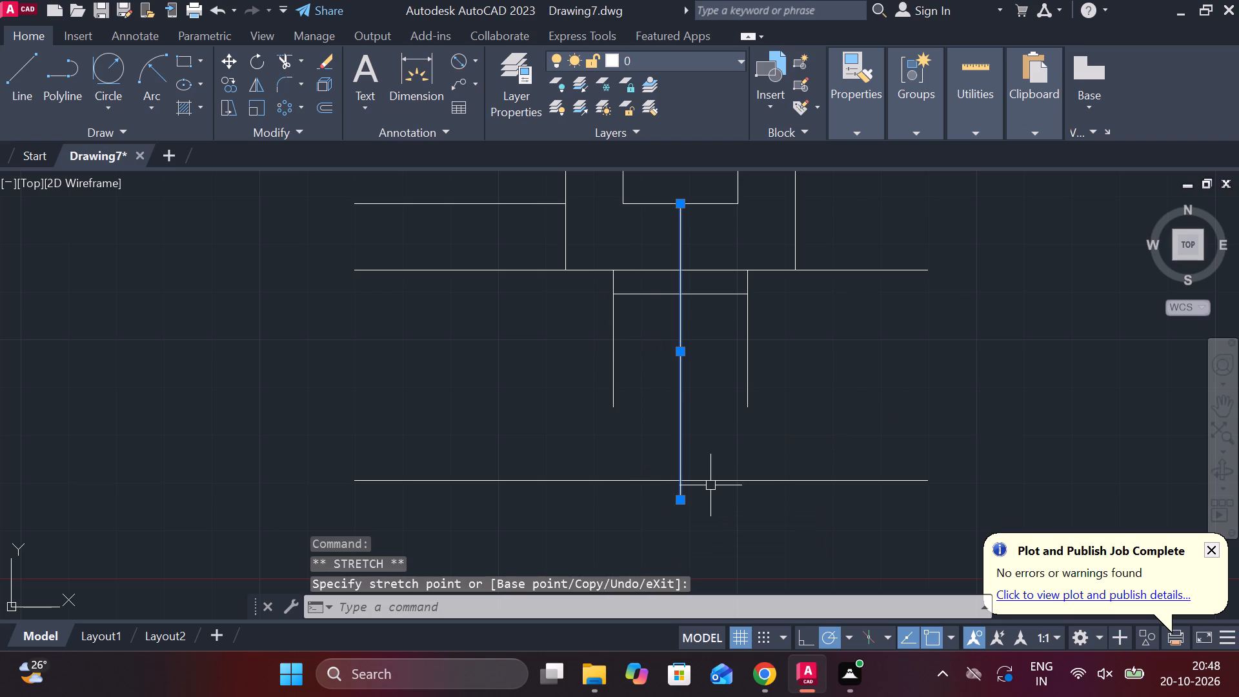
pyautogui.scroll(1, 710, 485)
pyautogui.press('Escape')
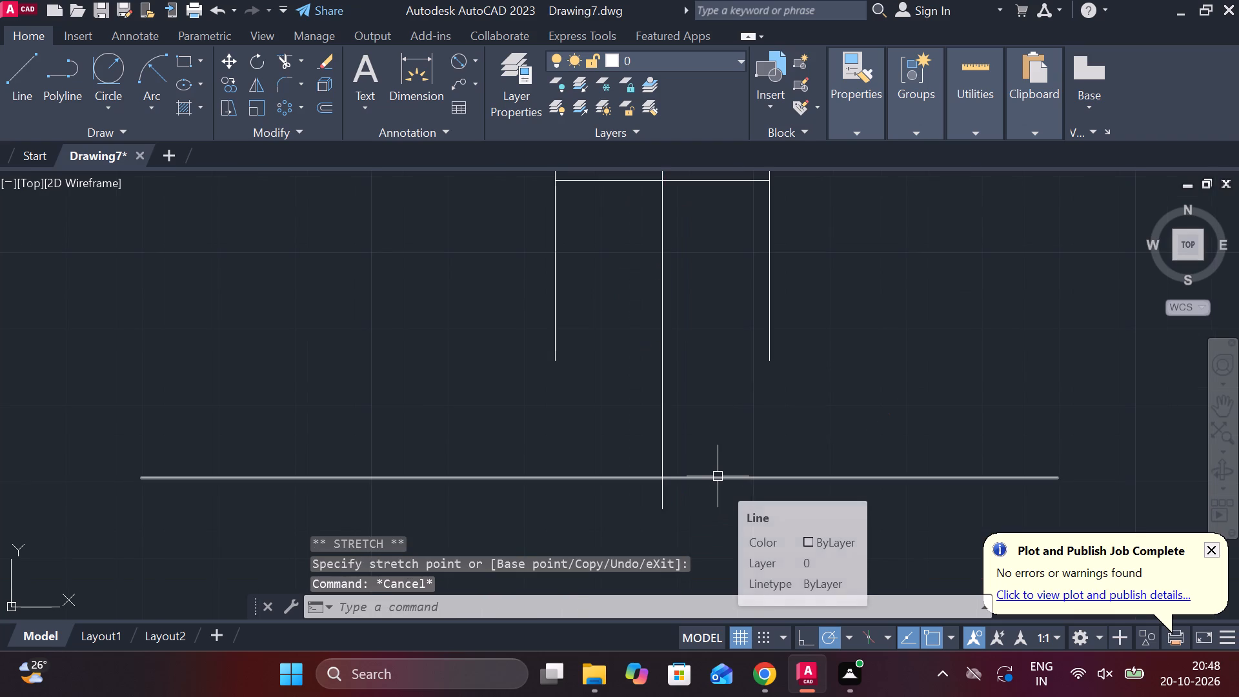
# Draw a two-point circle of diameter 6 upward from where the centre line crosses the lowest horizontal line.
pyautogui.scroll(-1, 709, 445)
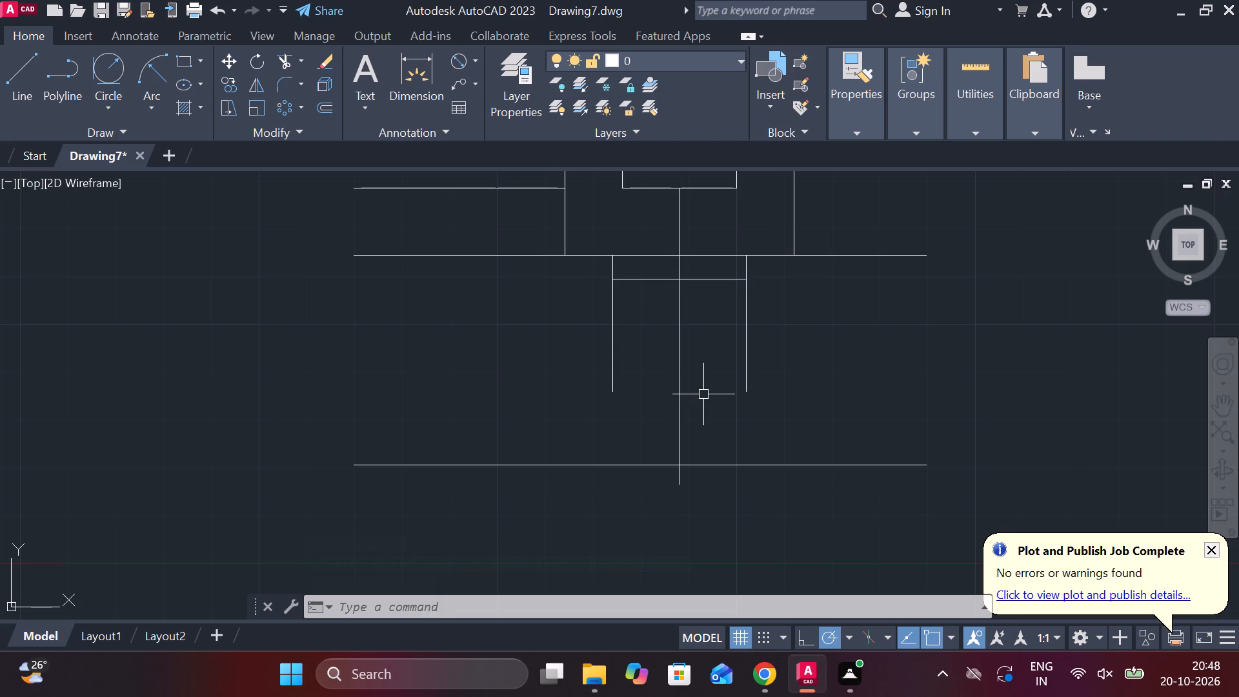
pyautogui.scroll(1, 723, 418)
pyautogui.write('C')
pyautogui.press('space')
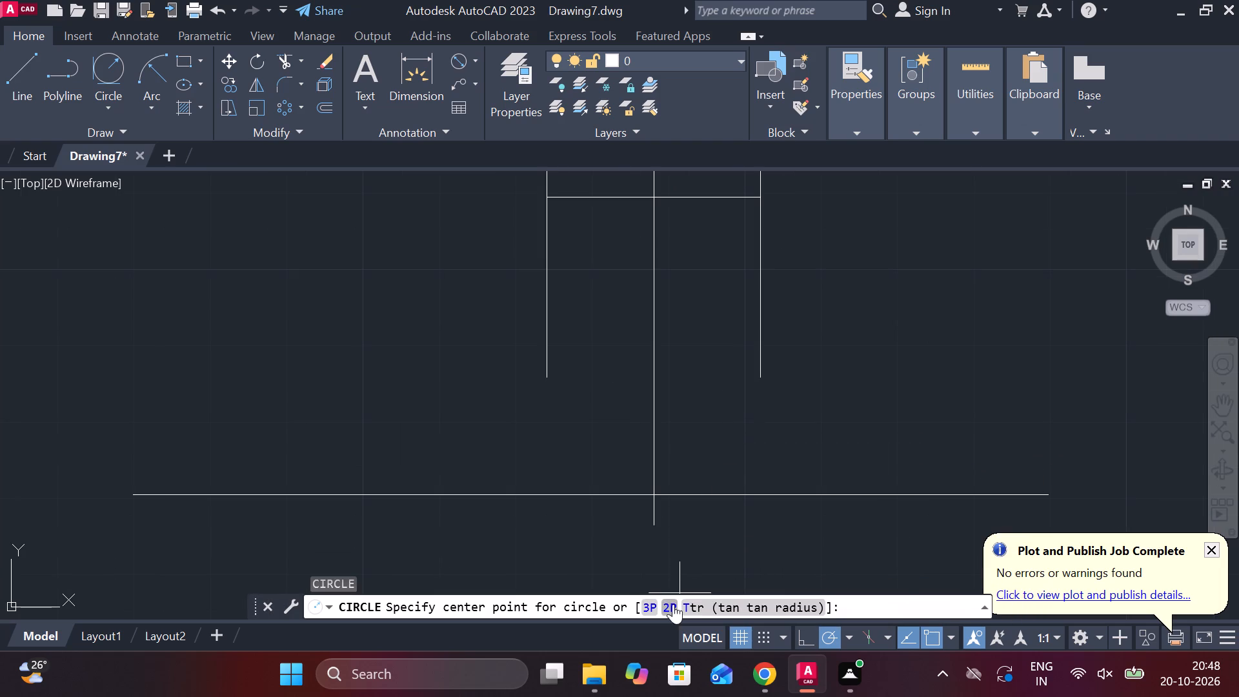
pyautogui.click(669, 607)
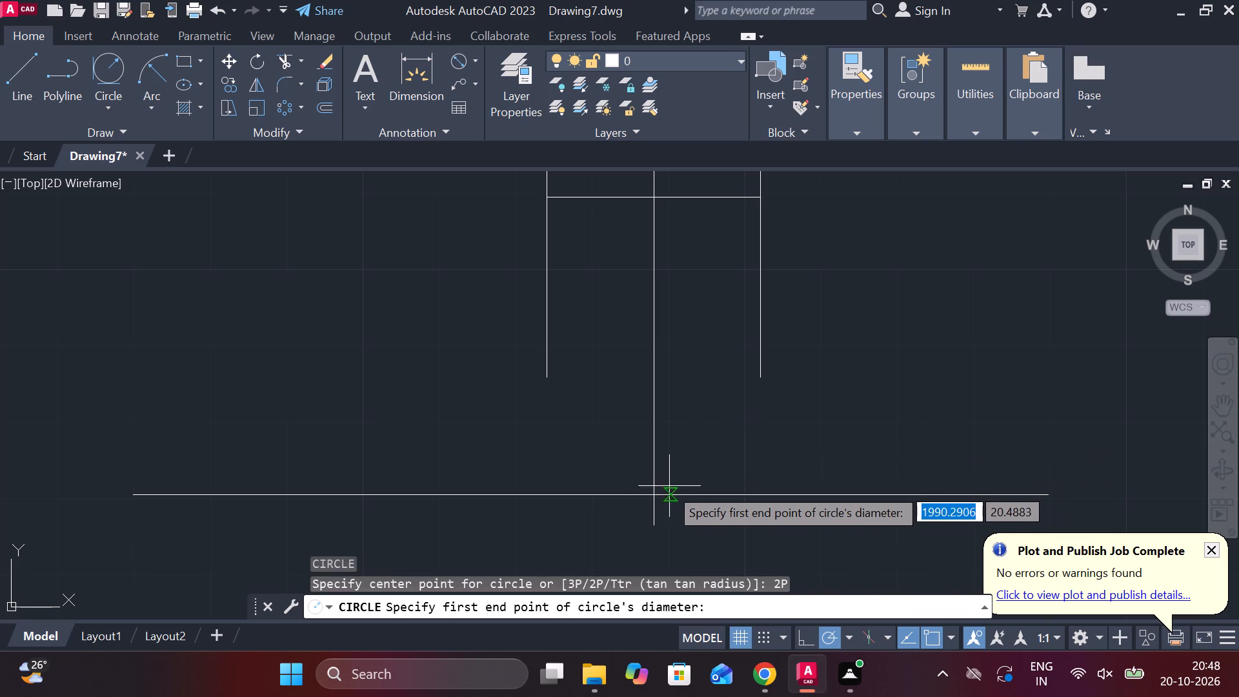
pyautogui.click(654, 494)
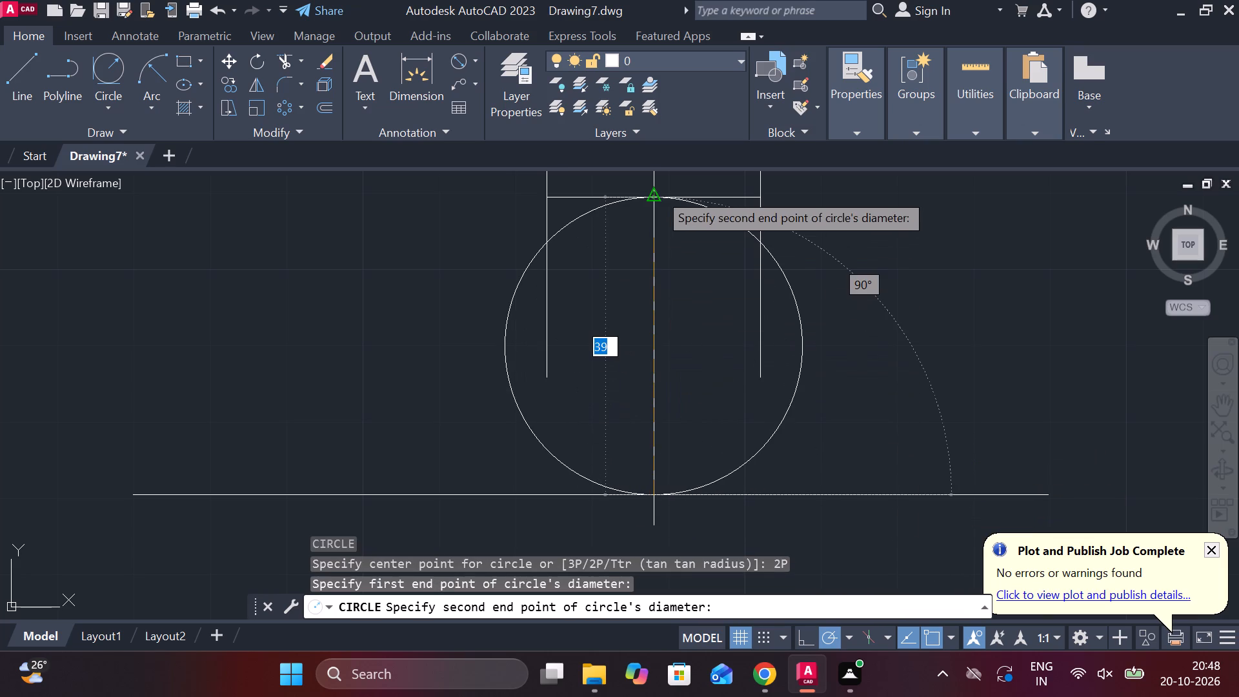
pyautogui.press('6')
pyautogui.press('Return')
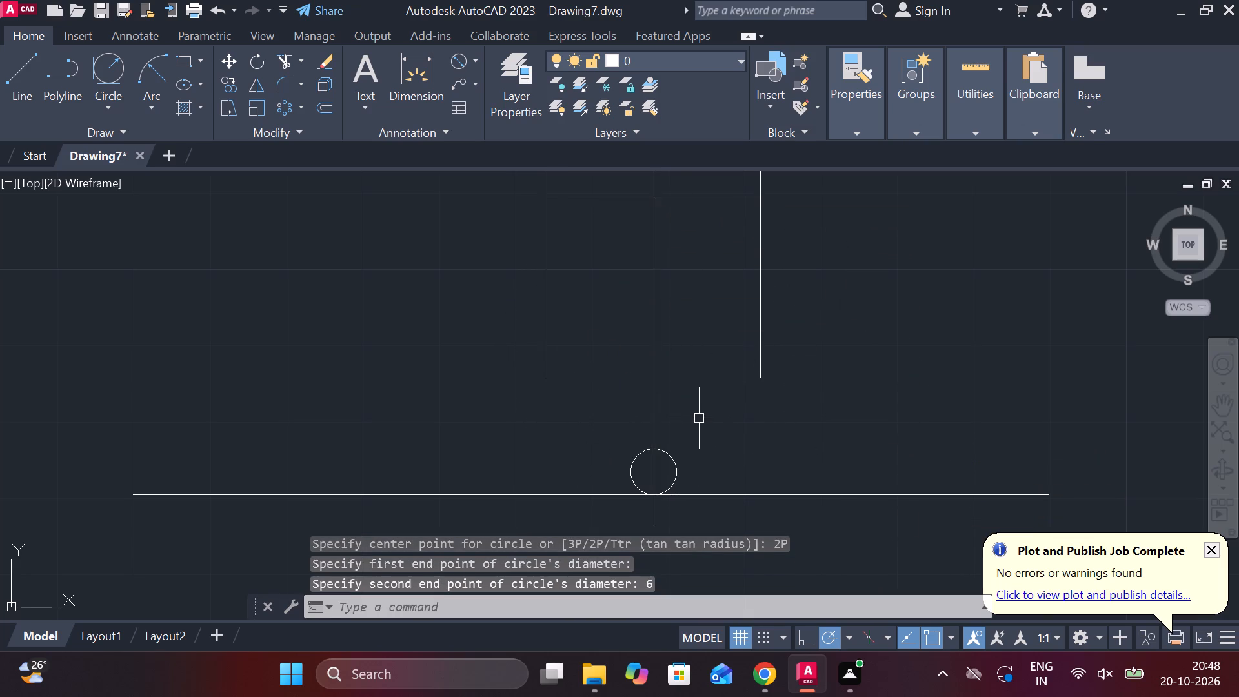
# Draw a line tangent to the small circle's right side up to the midpoint of the right stem edge.
pyautogui.press('l')
pyautogui.press('Return')
pyautogui.write('TAN')
pyautogui.press('space')
pyautogui.click(690, 478)
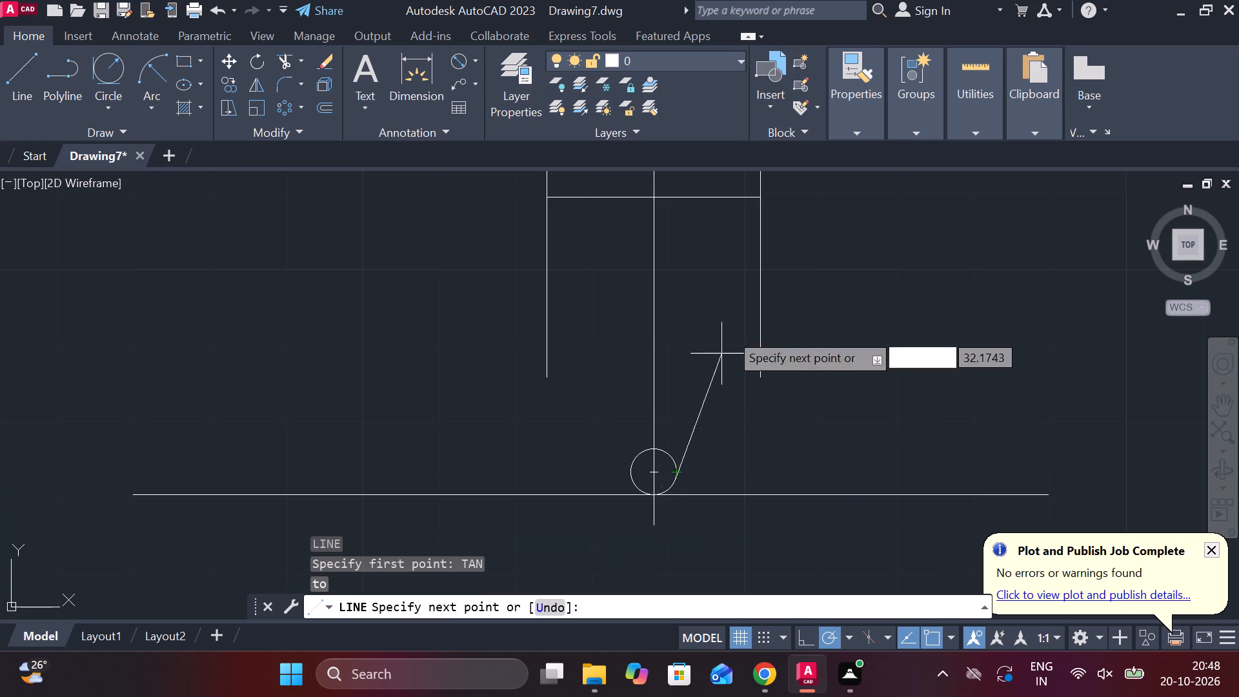
pyautogui.click(766, 270)
pyautogui.press('Escape')
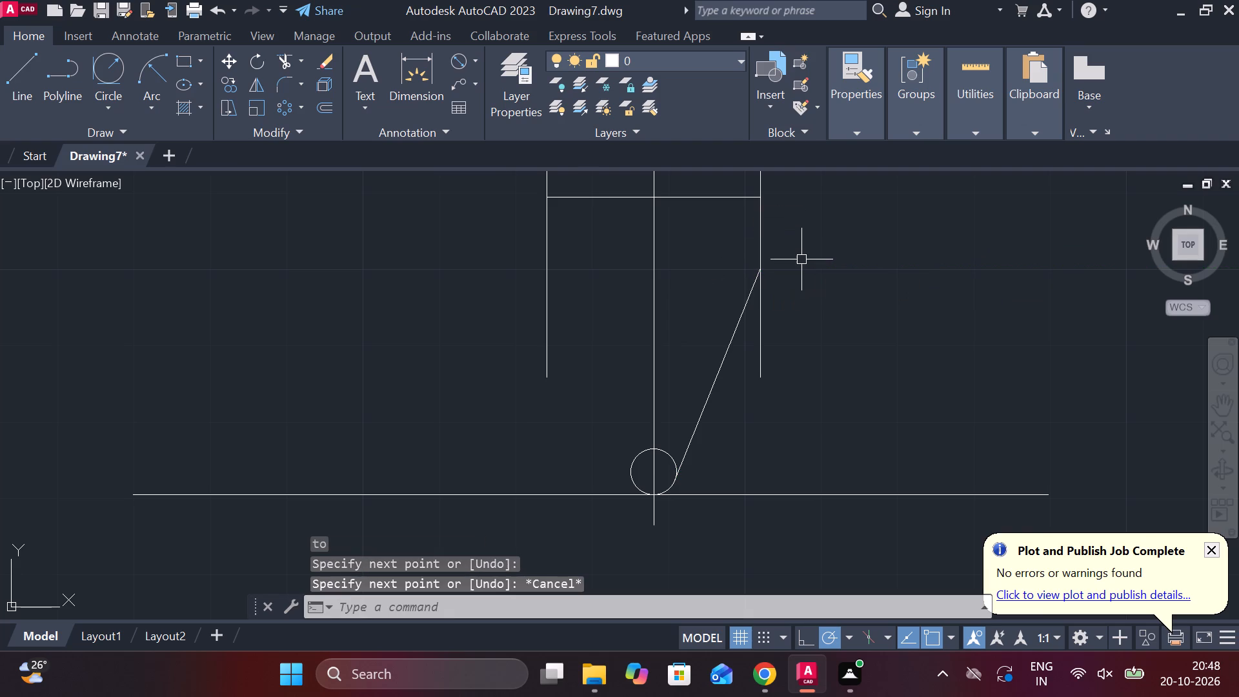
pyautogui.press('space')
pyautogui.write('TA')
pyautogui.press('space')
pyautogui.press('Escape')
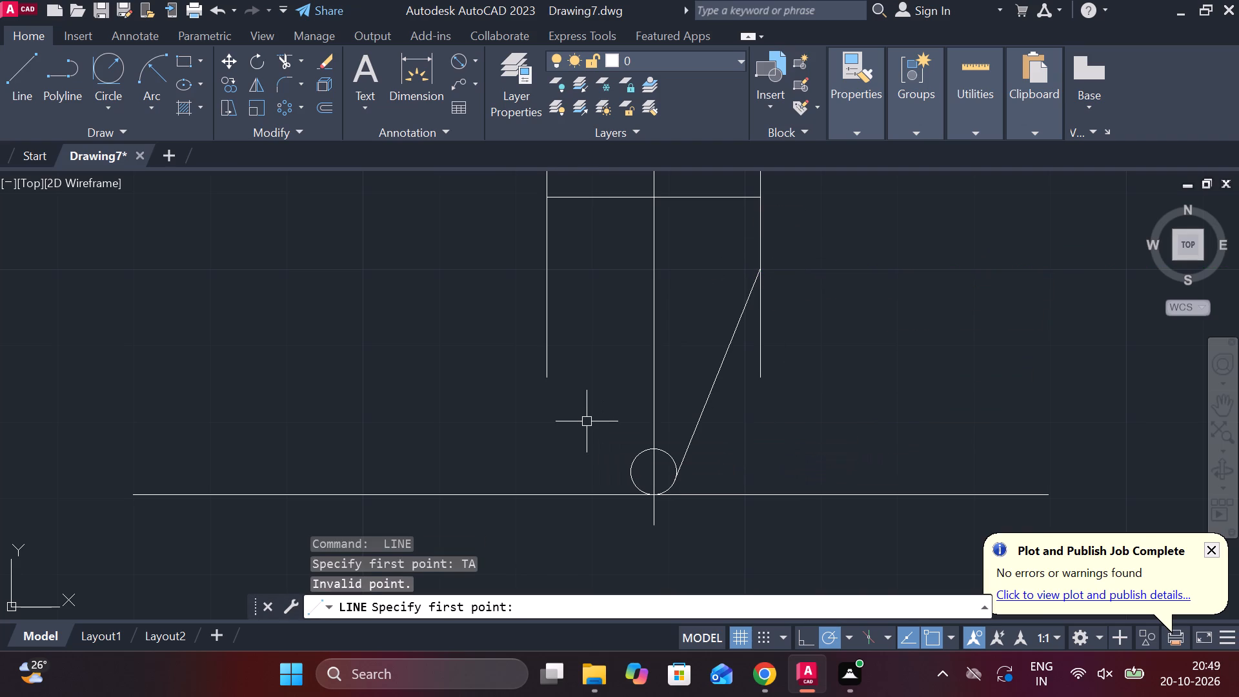
# Draw a line tangent to the small circle's left side up to the midpoint of the left stem edge.
pyautogui.press('l')
pyautogui.press('Return')
pyautogui.write('TAB')
pyautogui.press('BackSpace')
pyautogui.write('N')
pyautogui.press('space')
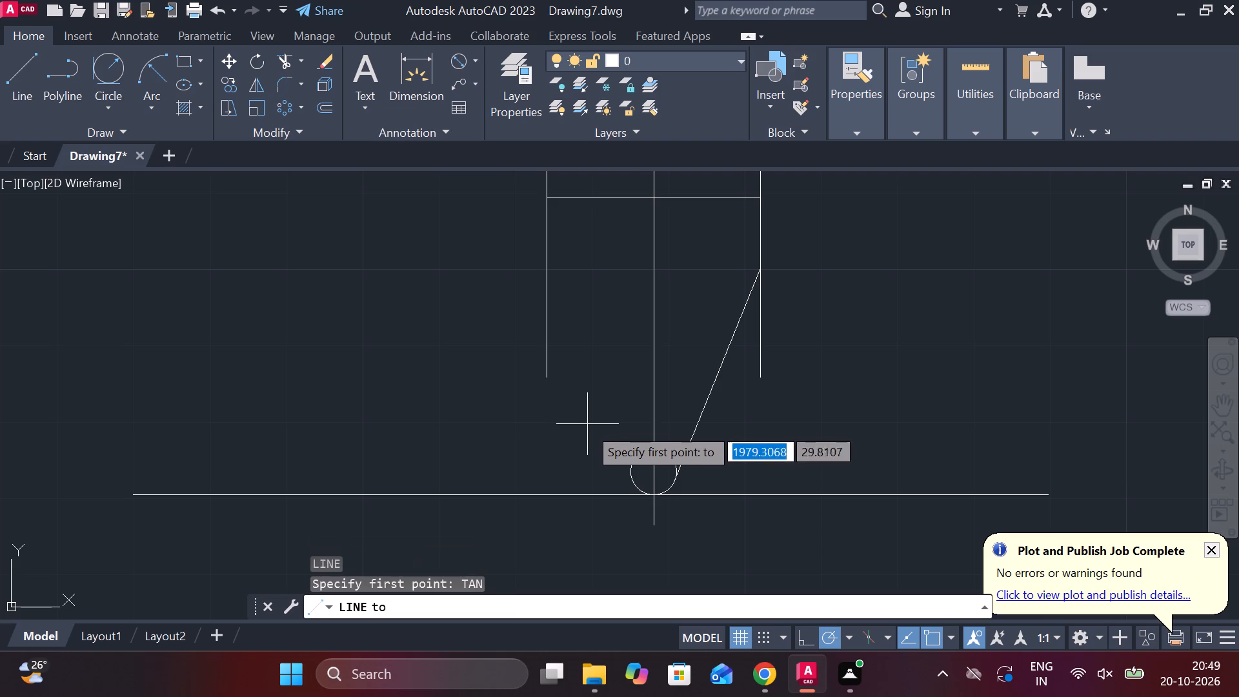
pyautogui.click(621, 472)
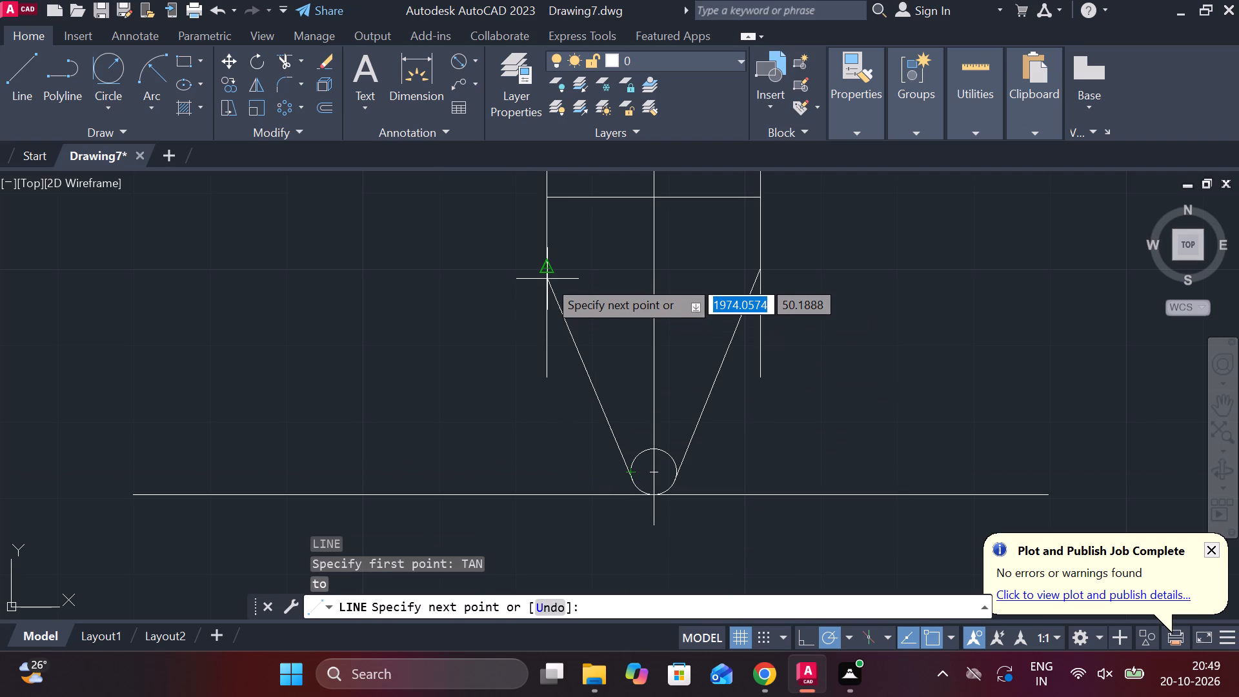
pyautogui.click(547, 279)
pyautogui.press('Escape')
# Trim both stem edges below the tapered lines and the circle's upper part, leaving a rounded tip.
pyautogui.write('TR')
pyautogui.press('space')
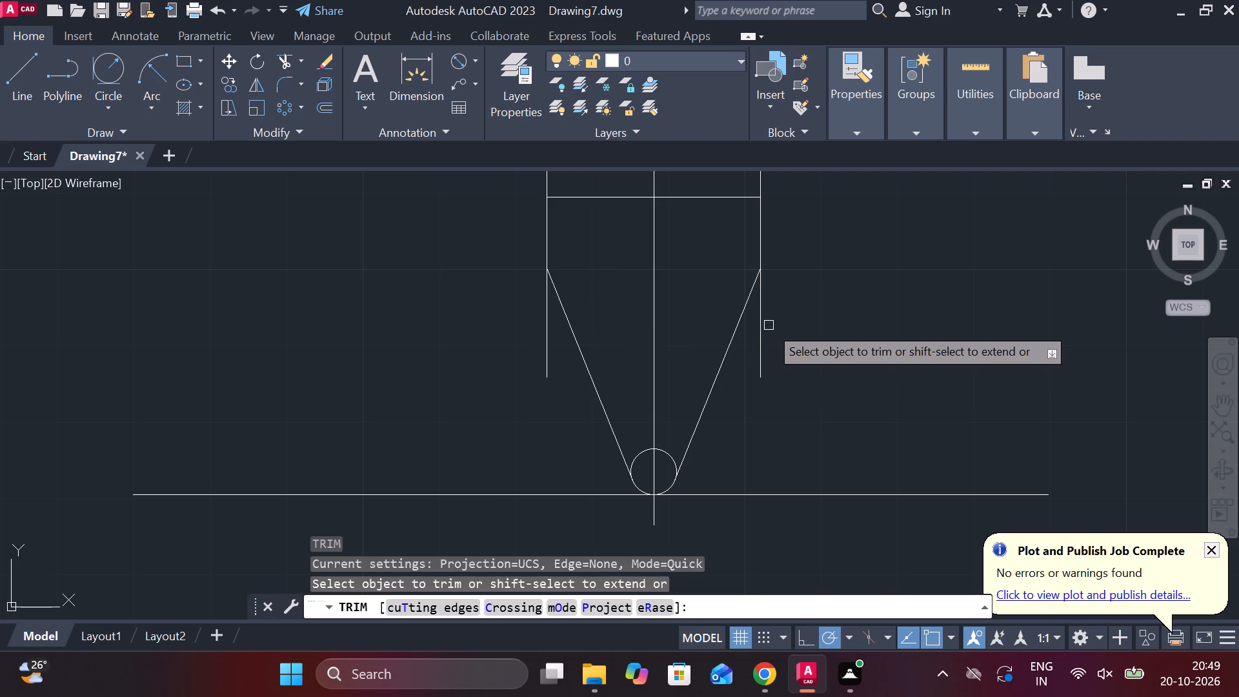
pyautogui.click(761, 317)
pyautogui.click(539, 338)
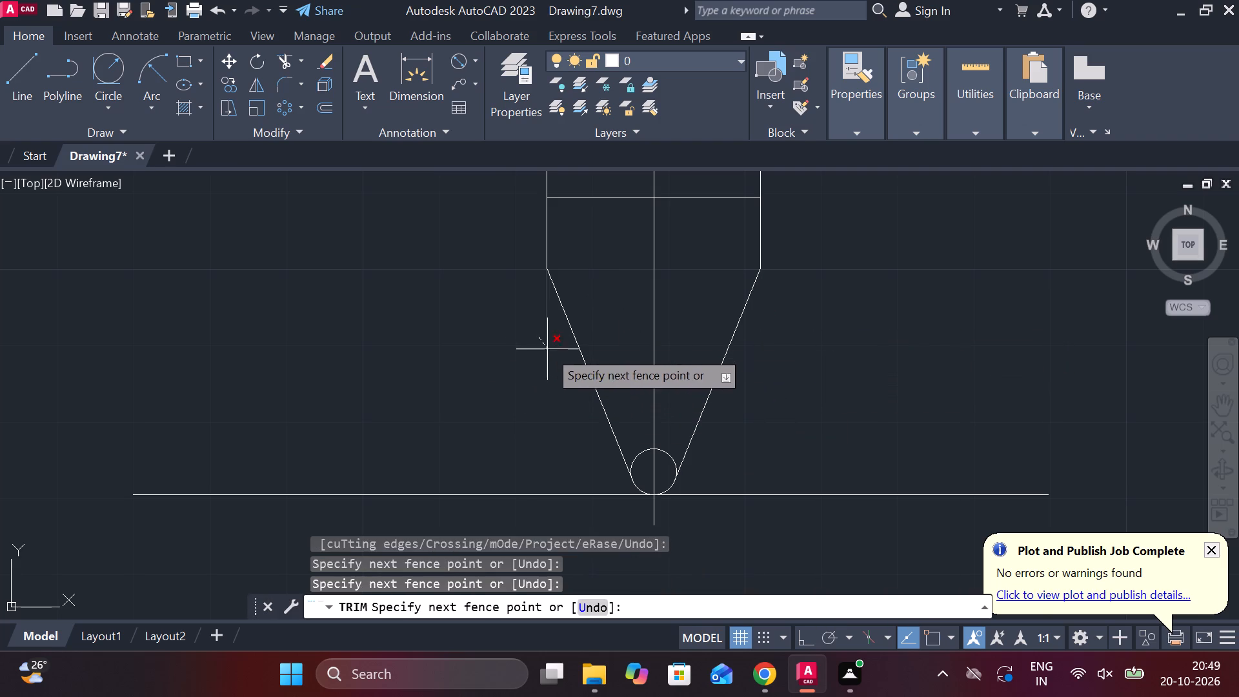
pyautogui.click(550, 352)
pyautogui.click(641, 449)
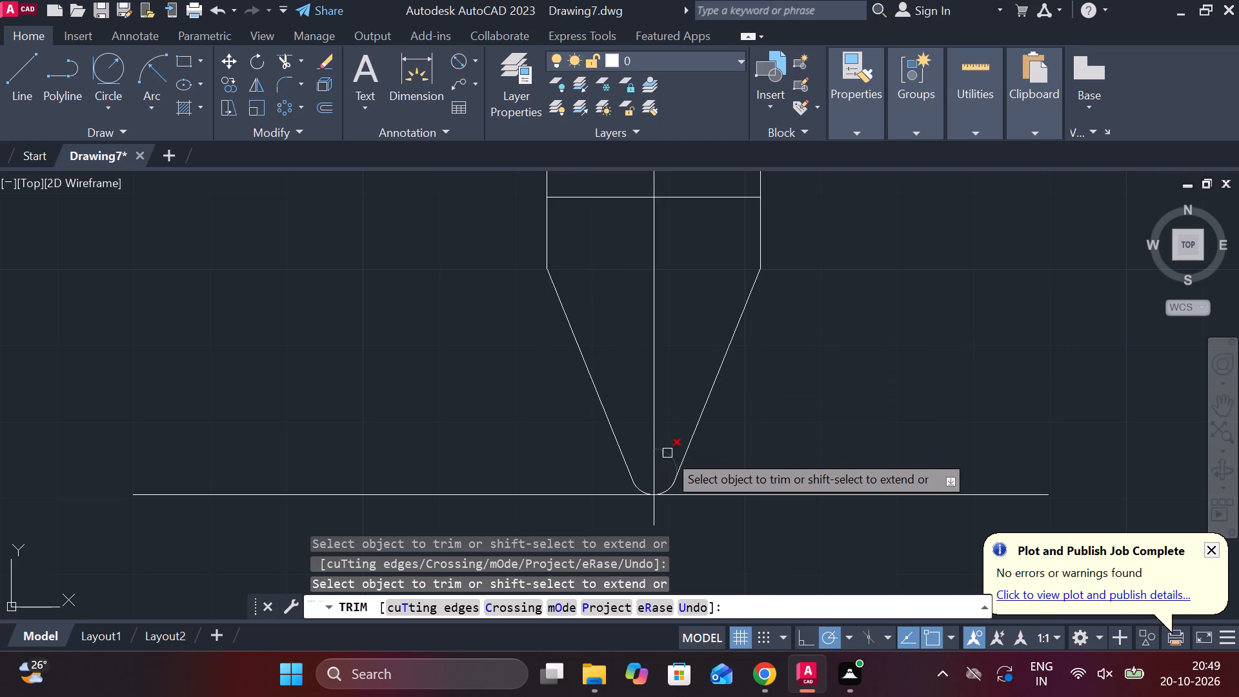
pyautogui.click(667, 453)
pyautogui.scroll(-1, 686, 378)
pyautogui.scroll(-1, 748, 384)
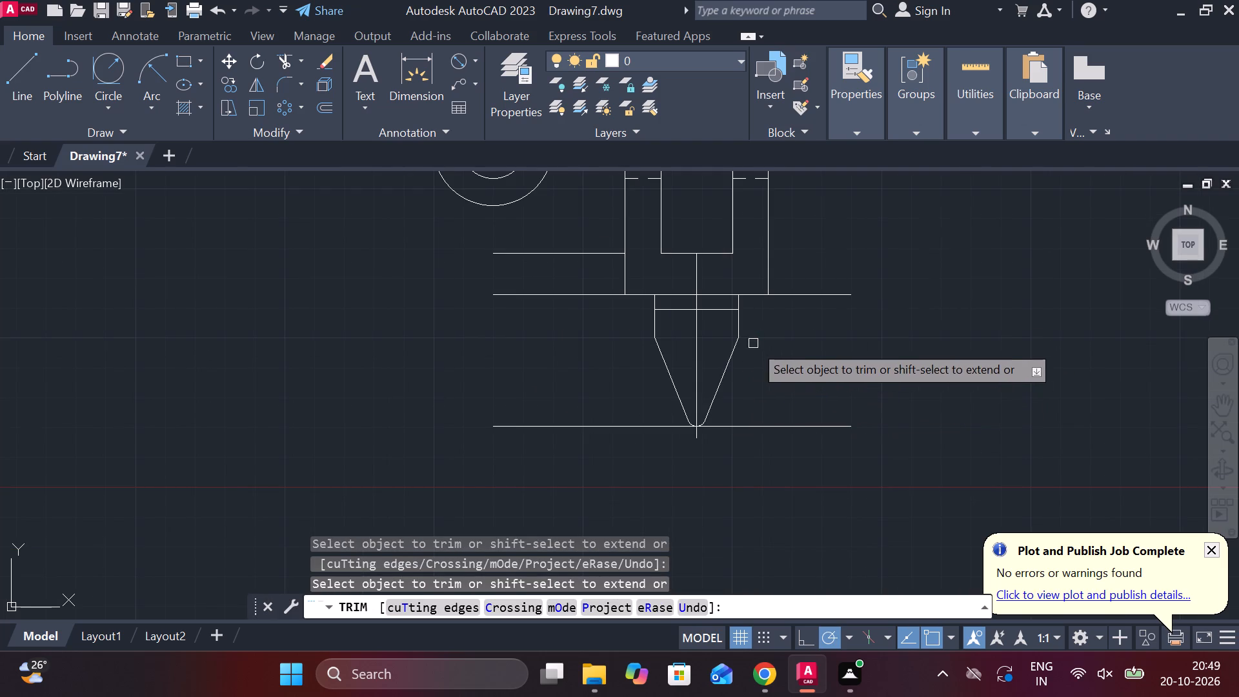
pyautogui.scroll(1, 807, 343)
pyautogui.scroll(-2, 807, 343)
pyautogui.press('Escape')
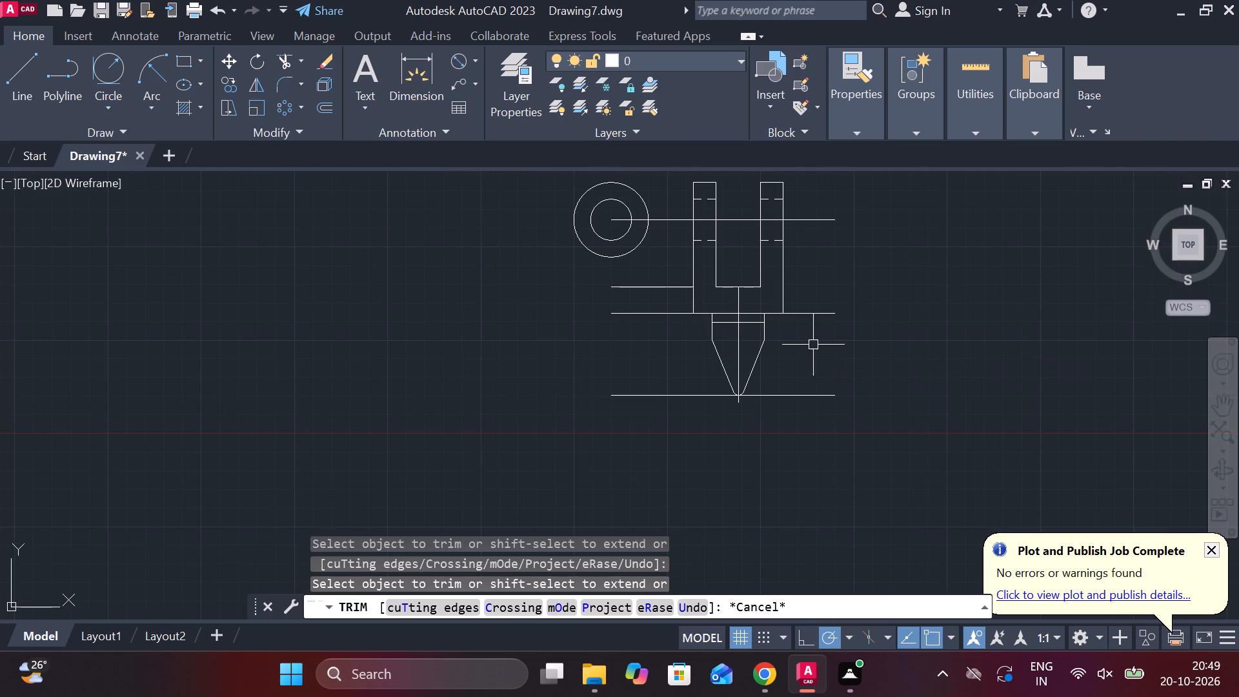
# Set the linetype of the four long horizontal construction lines through the circles, slot bottom, fork base and tip to DASHED.
pyautogui.click(745, 223)
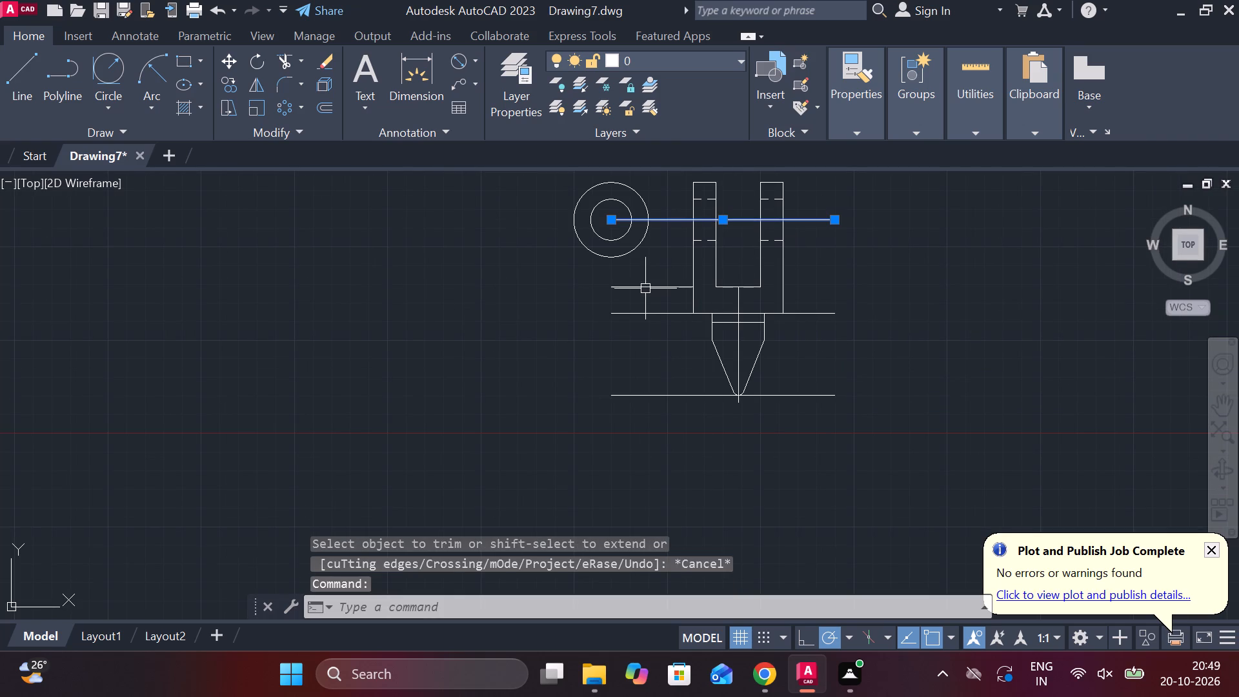
pyautogui.click(645, 288)
pyautogui.click(650, 313)
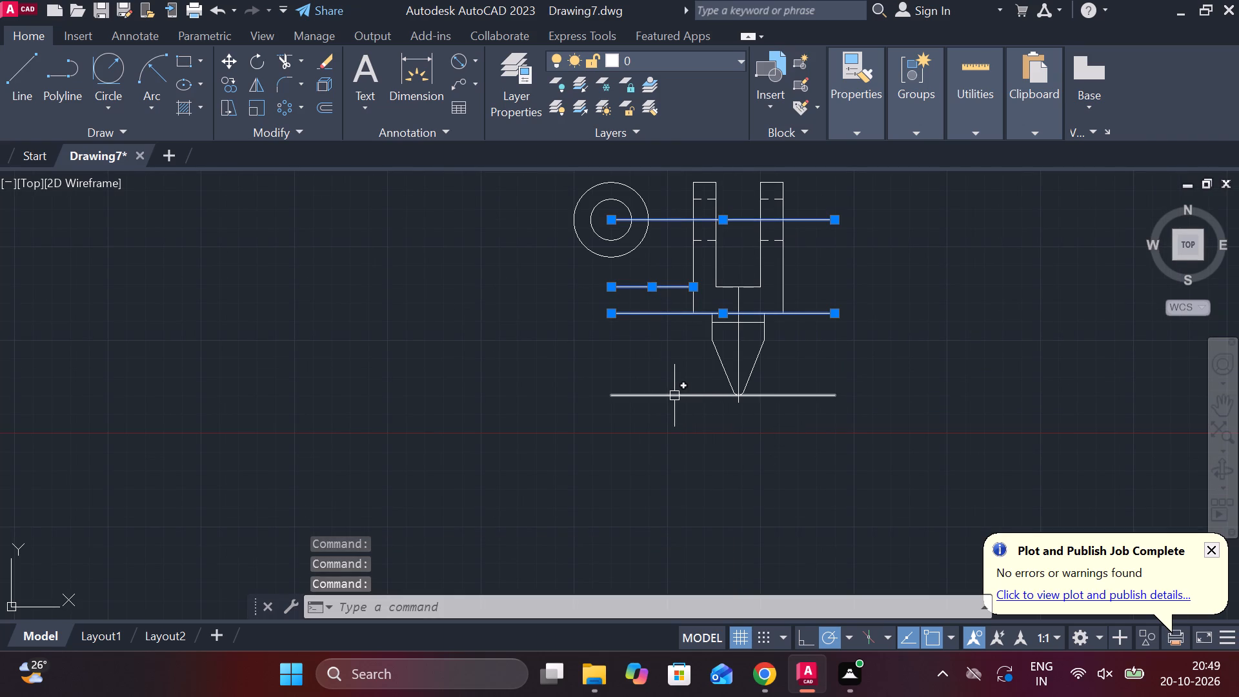
pyautogui.click(674, 396)
pyautogui.click(848, 134)
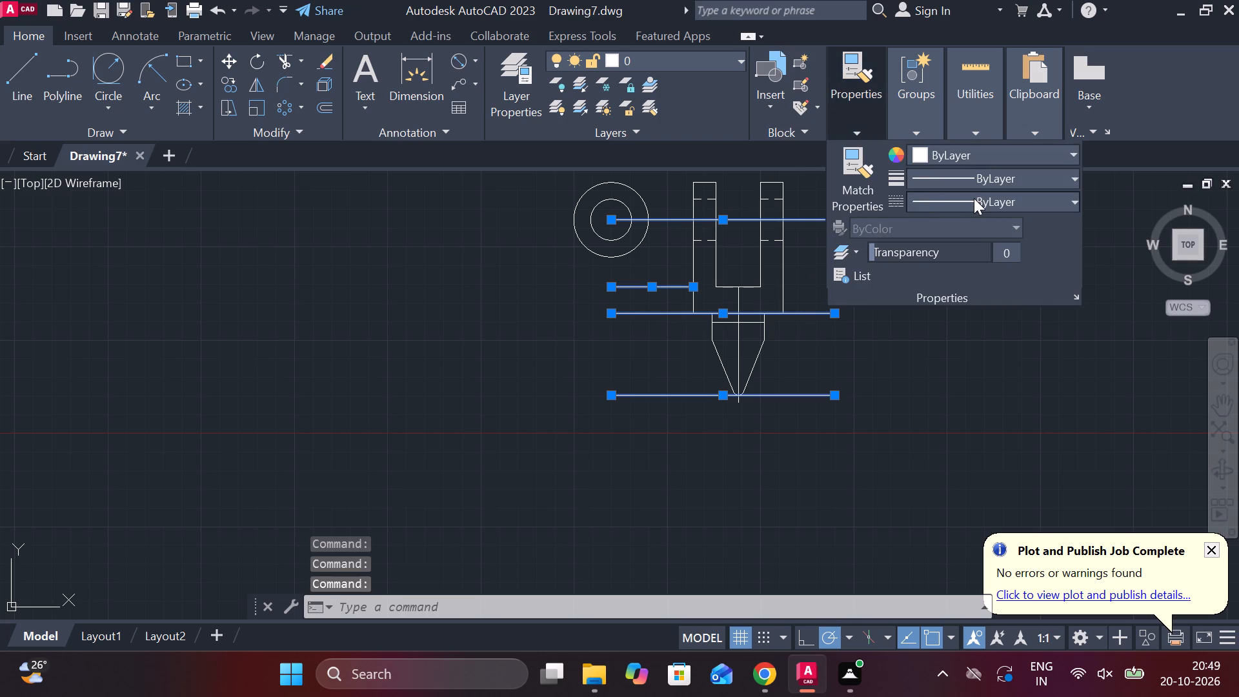
pyautogui.click(974, 198)
pyautogui.click(1003, 307)
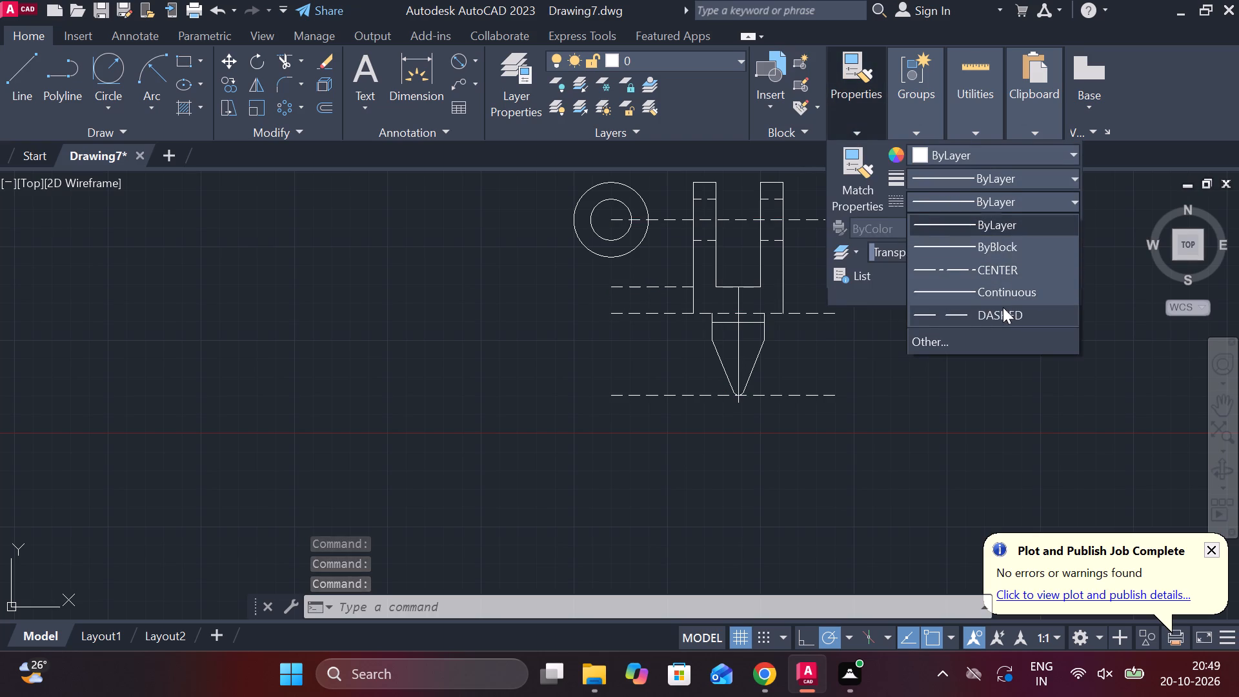
pyautogui.press('Escape')
# Trim the dashed horizontal line at the stem's tip on both sides of the centre line.
pyautogui.scroll(1, 750, 419)
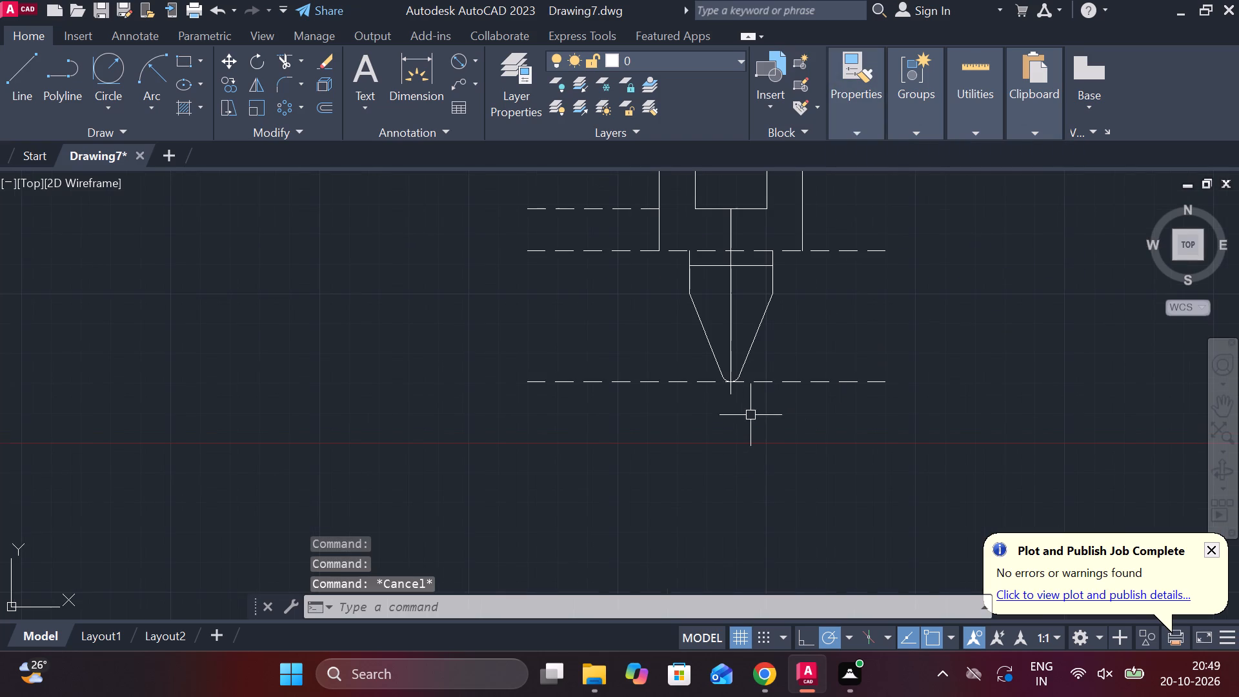
pyautogui.scroll(1, 750, 413)
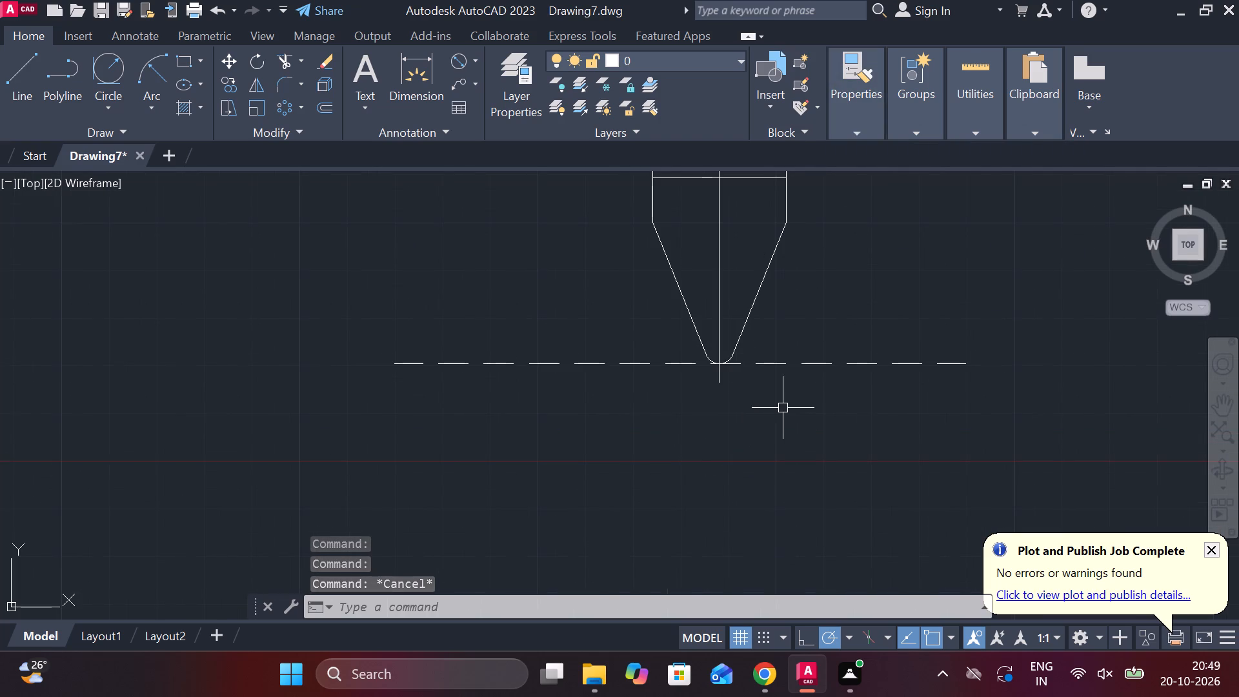
pyautogui.write('TR')
pyautogui.press('space')
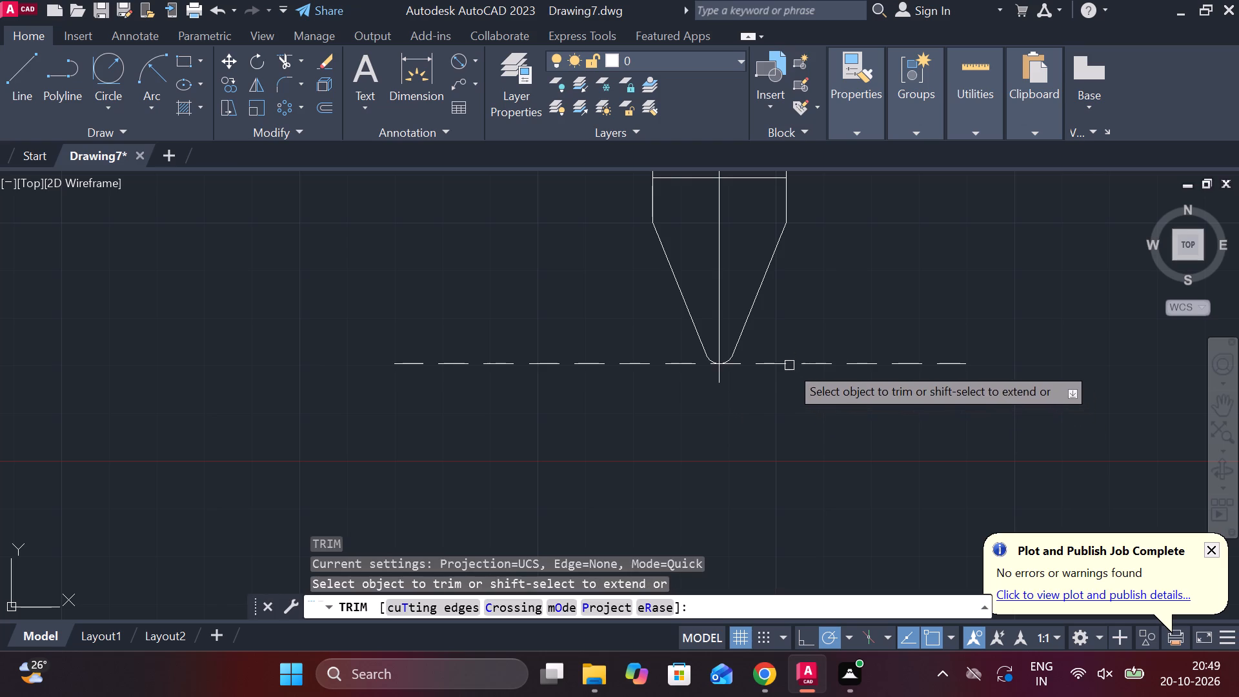
pyautogui.click(789, 365)
pyautogui.click(614, 365)
pyautogui.scroll(-1, 707, 389)
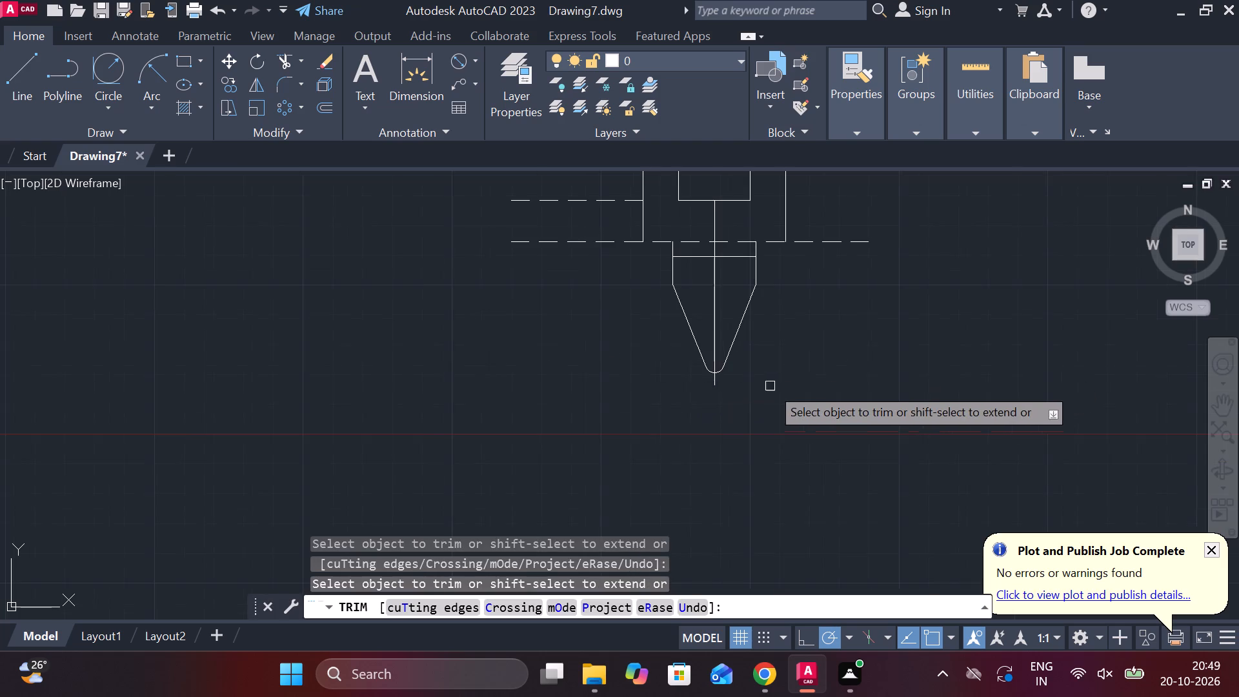
pyautogui.scroll(-1, 797, 365)
pyautogui.moveTo(795, 391); pyautogui.dragTo(761, 504, button='middle')
pyautogui.scroll(1, 757, 441)
pyautogui.press('Escape')
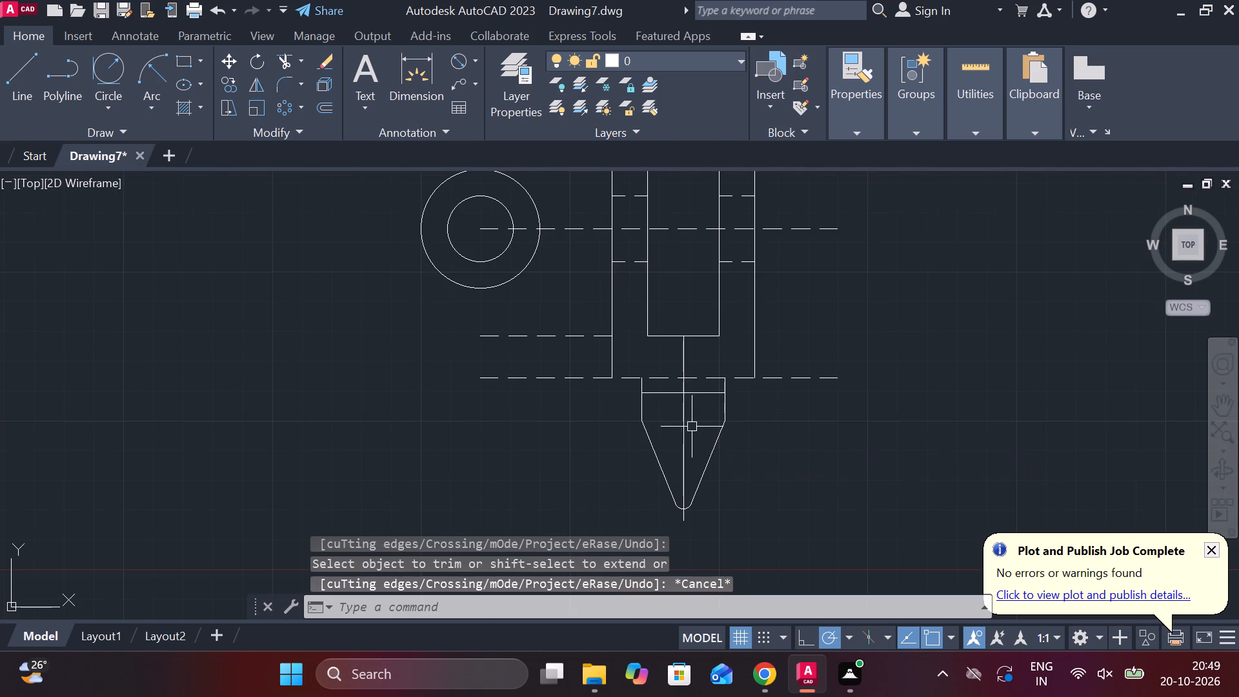
# Stretch the upper end of the vertical centre line through the slot to above the top of the fork.
pyautogui.click(683, 416)
pyautogui.click(685, 334)
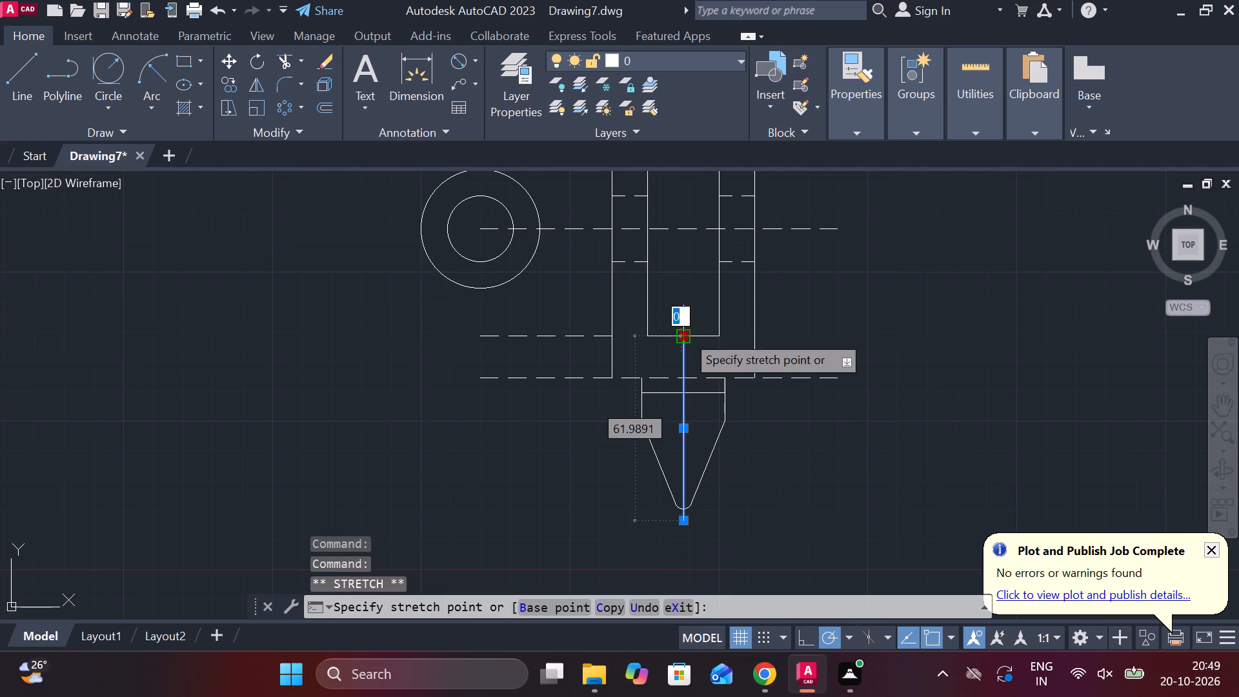
pyautogui.moveTo(690, 312); pyautogui.dragTo(670, 463, button='middle')
pyautogui.click(660, 285)
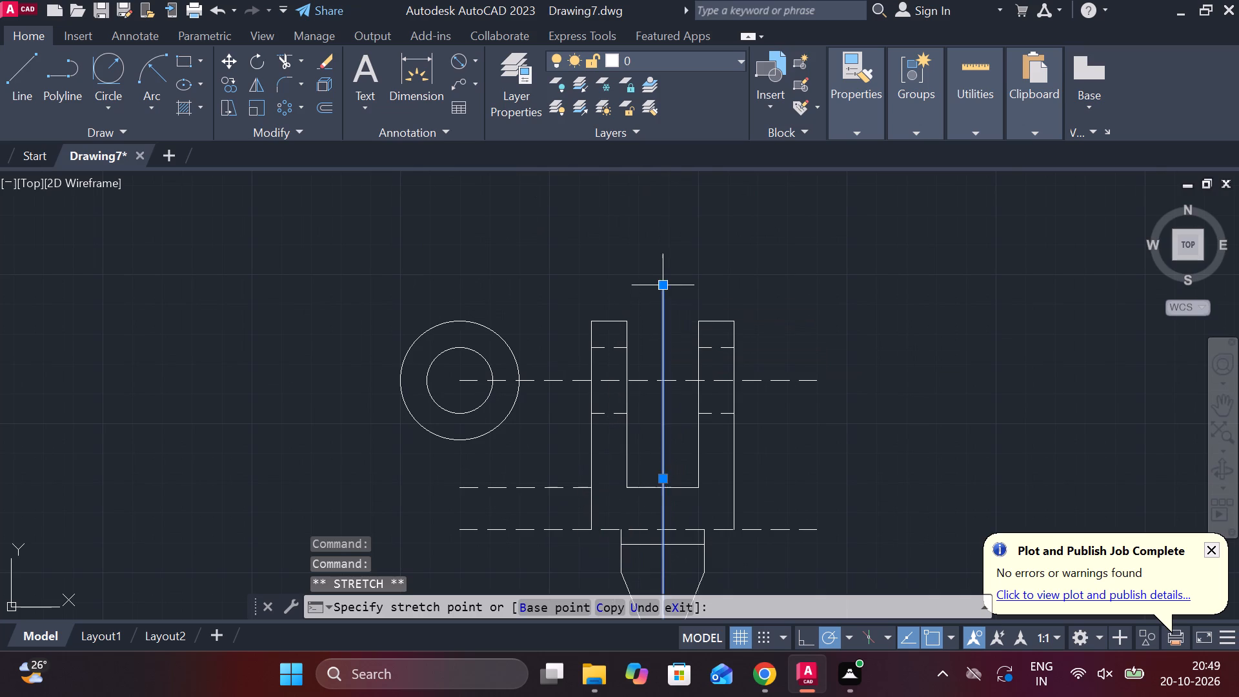
pyautogui.press('Escape')
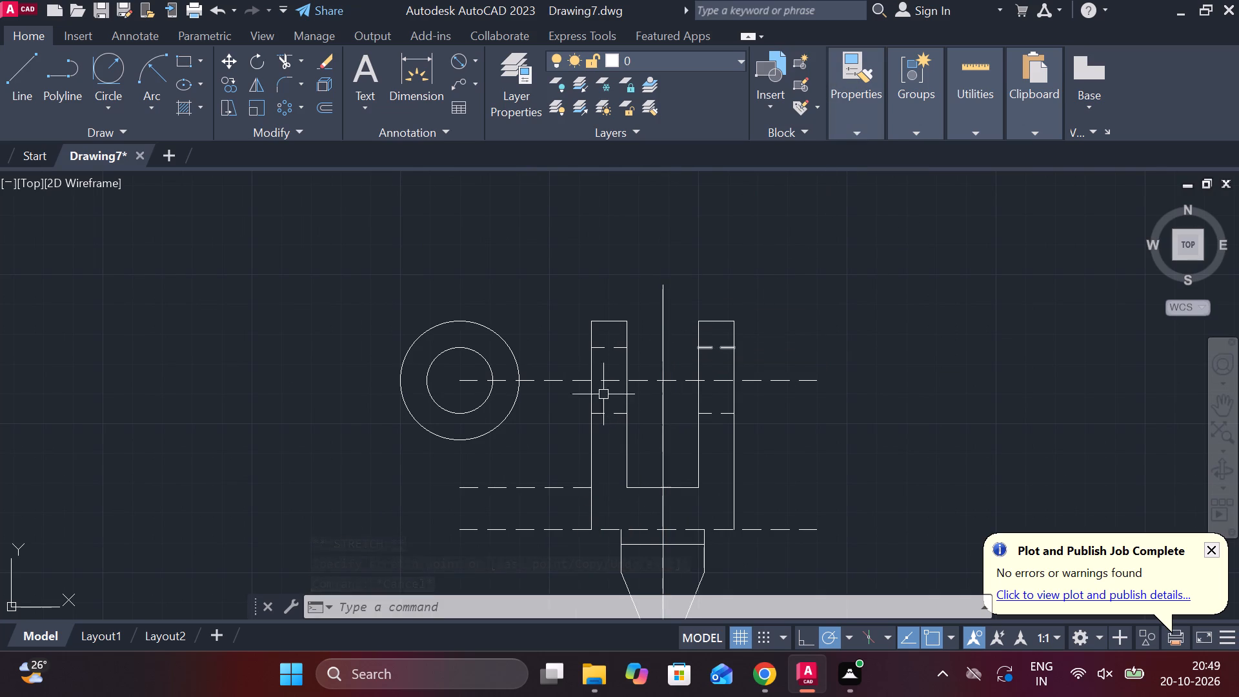
# Draw a vertical centre line from the centre of the concentric circles down to near the level of the stem's tip.
pyautogui.moveTo(487, 388); pyautogui.dragTo(529, 296, button='middle')
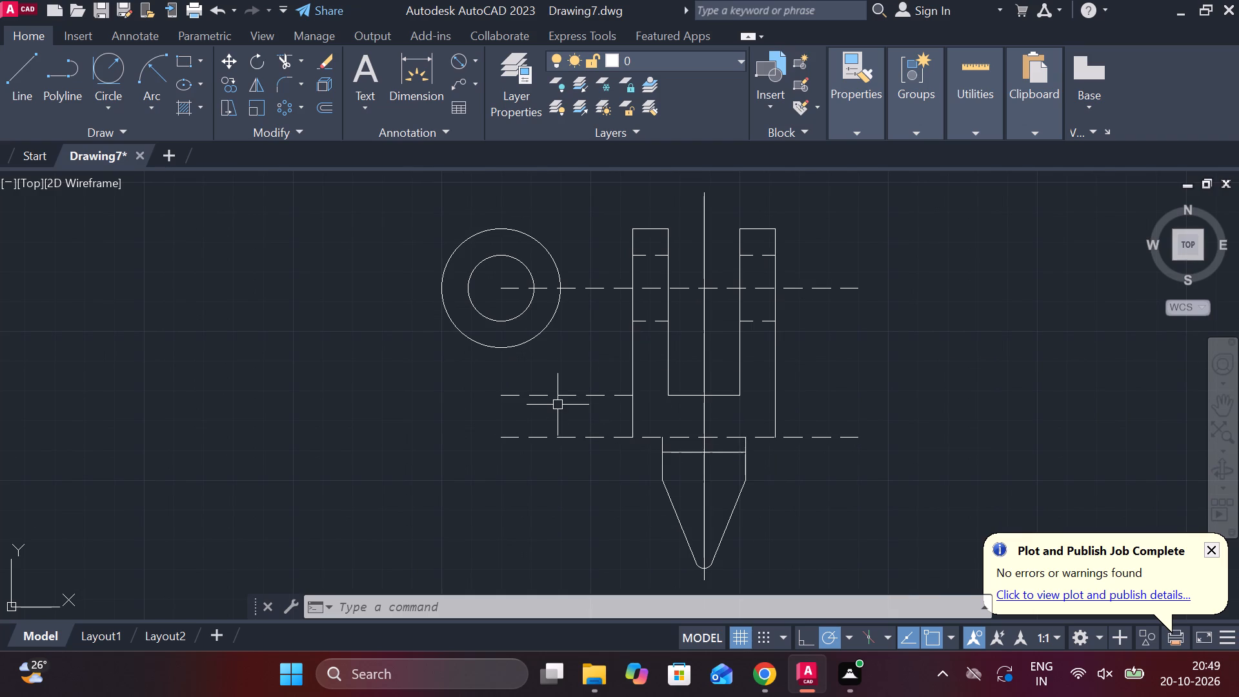
pyautogui.press('l')
pyautogui.press('Return')
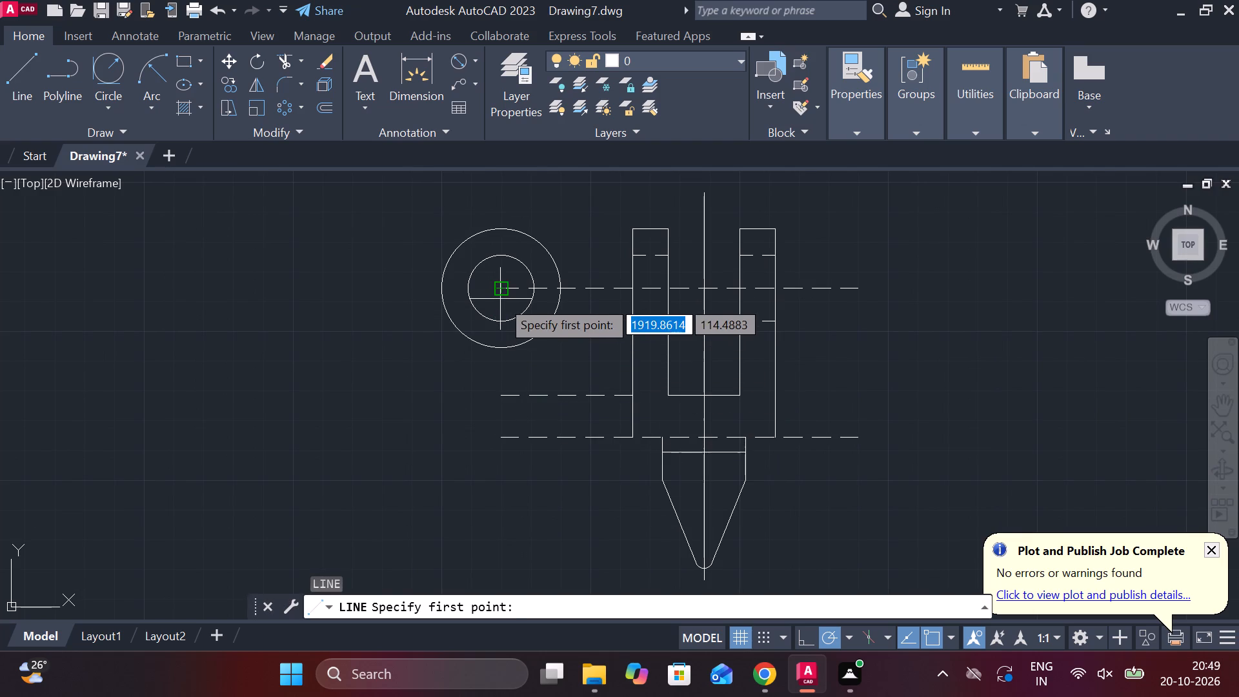
pyautogui.click(500, 299)
pyautogui.click(505, 554)
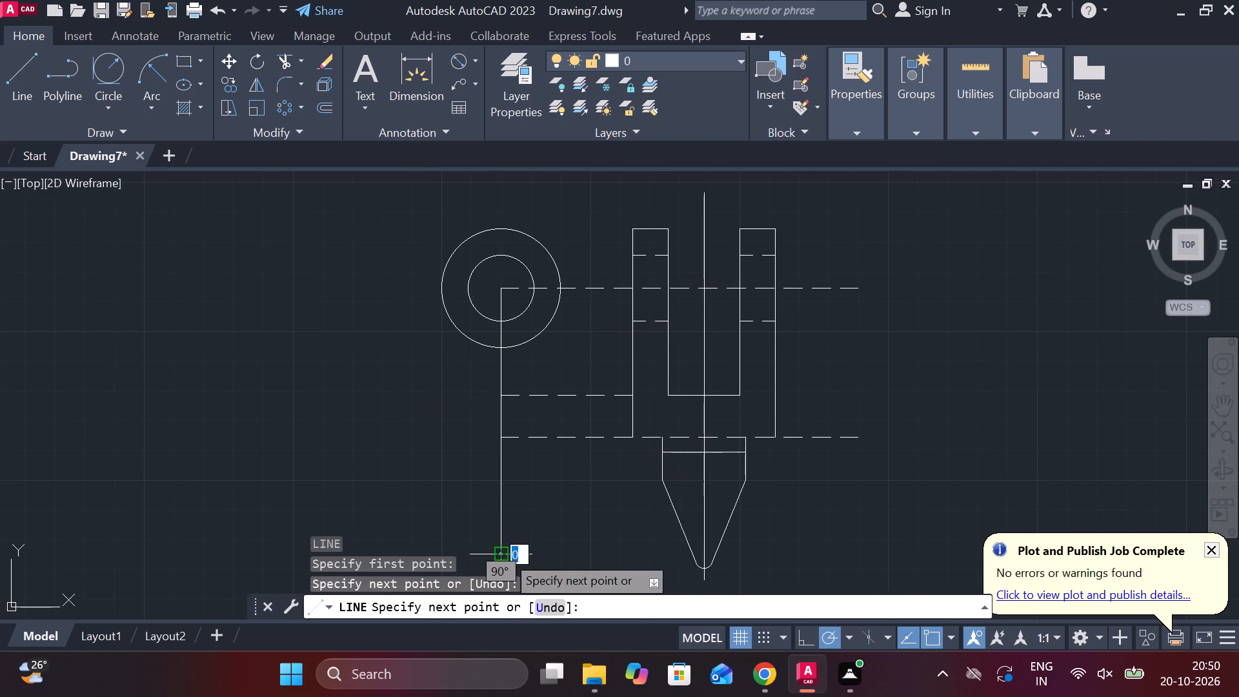
pyautogui.press('Escape')
# Offset the circles' vertical centre line by 16 to both sides.
pyautogui.click(500, 469)
pyautogui.press('o')
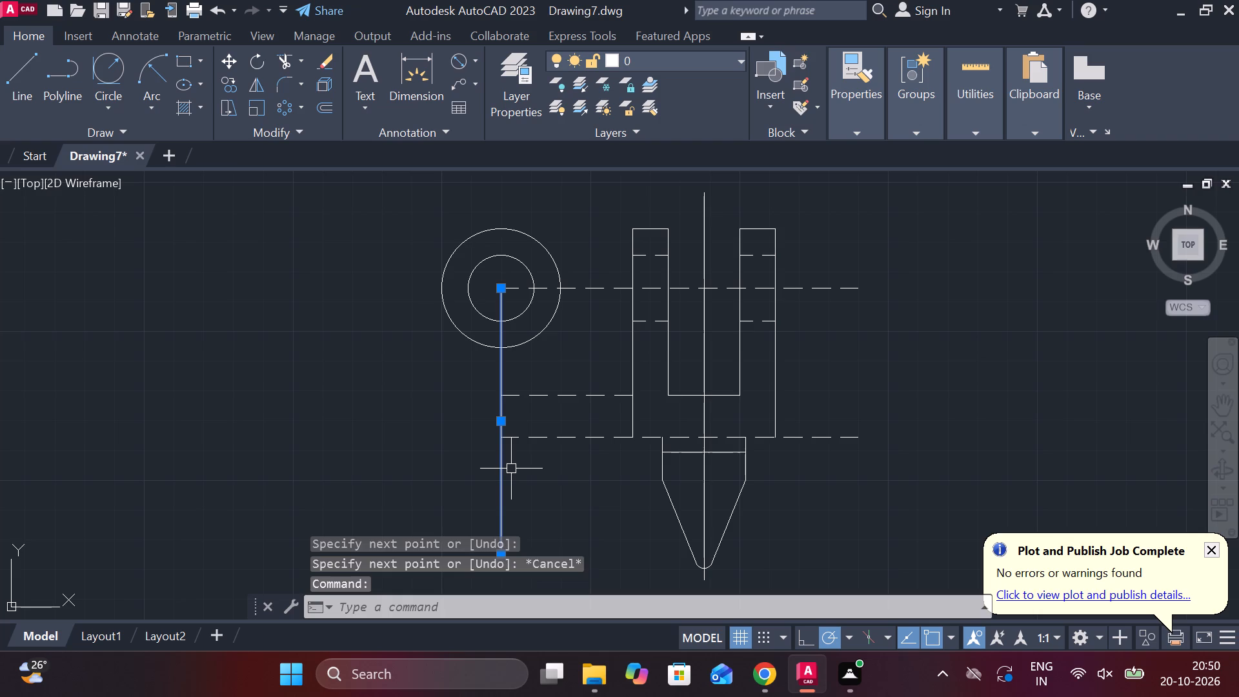
pyautogui.press('Return')
pyautogui.press('Return')
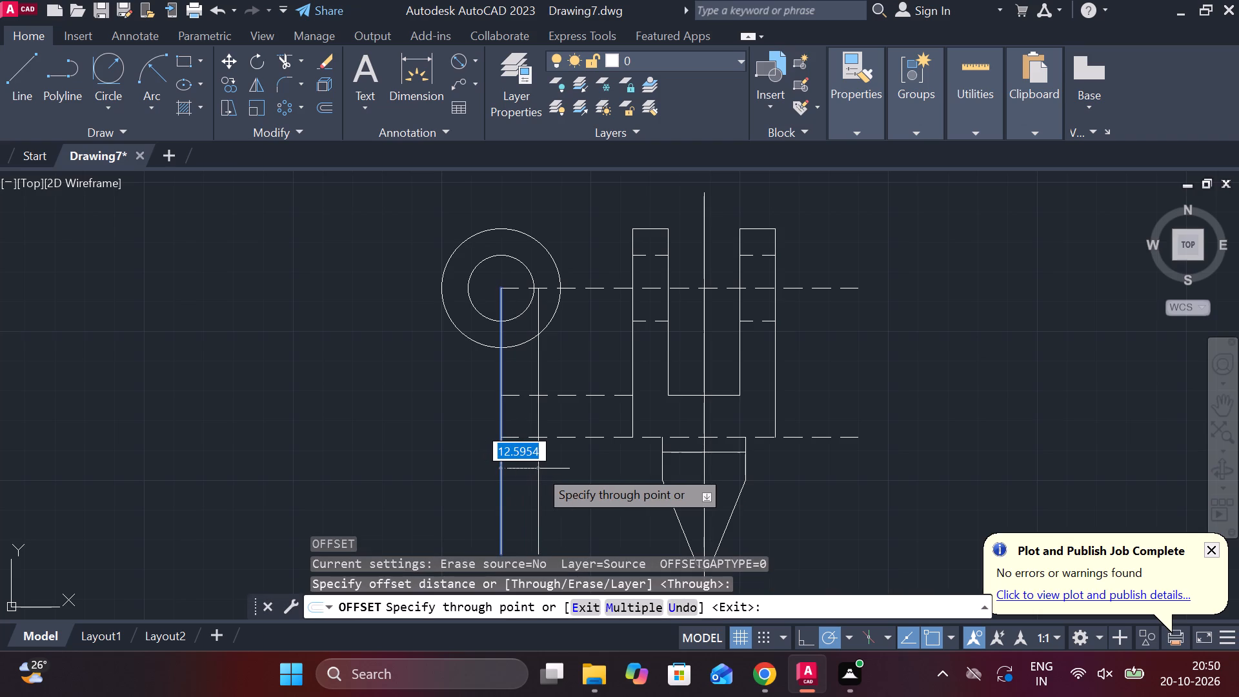
pyautogui.write('16')
pyautogui.press('space')
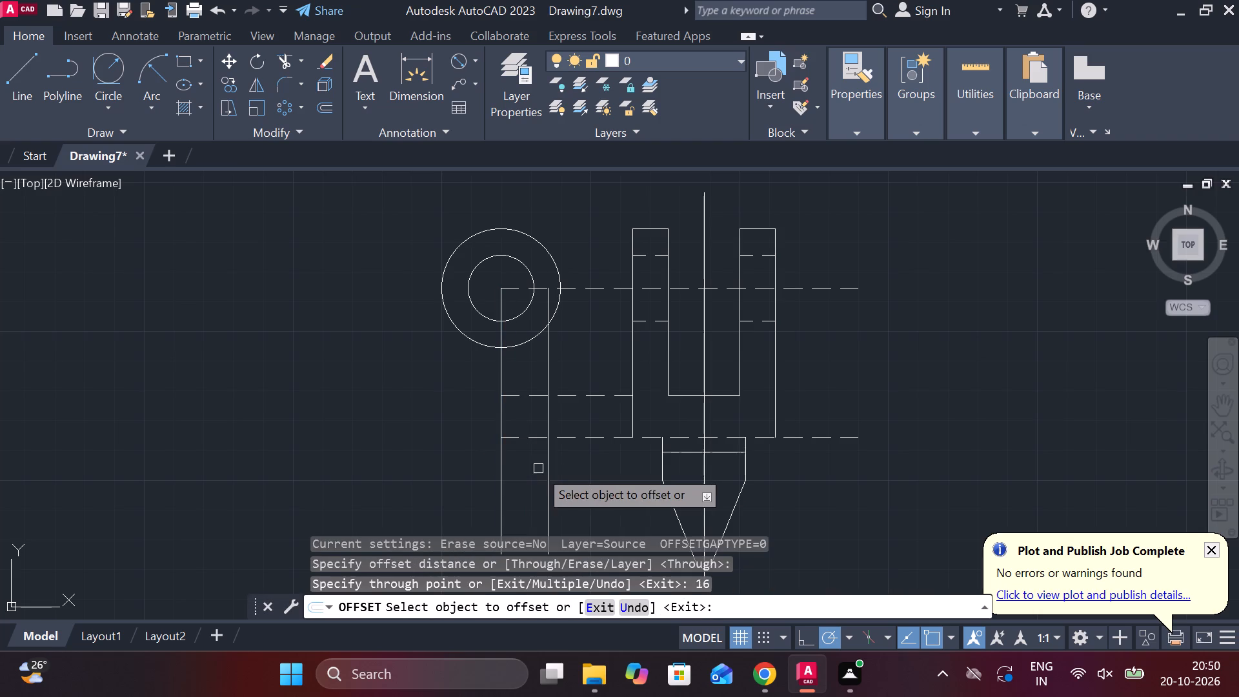
pyautogui.click(501, 386)
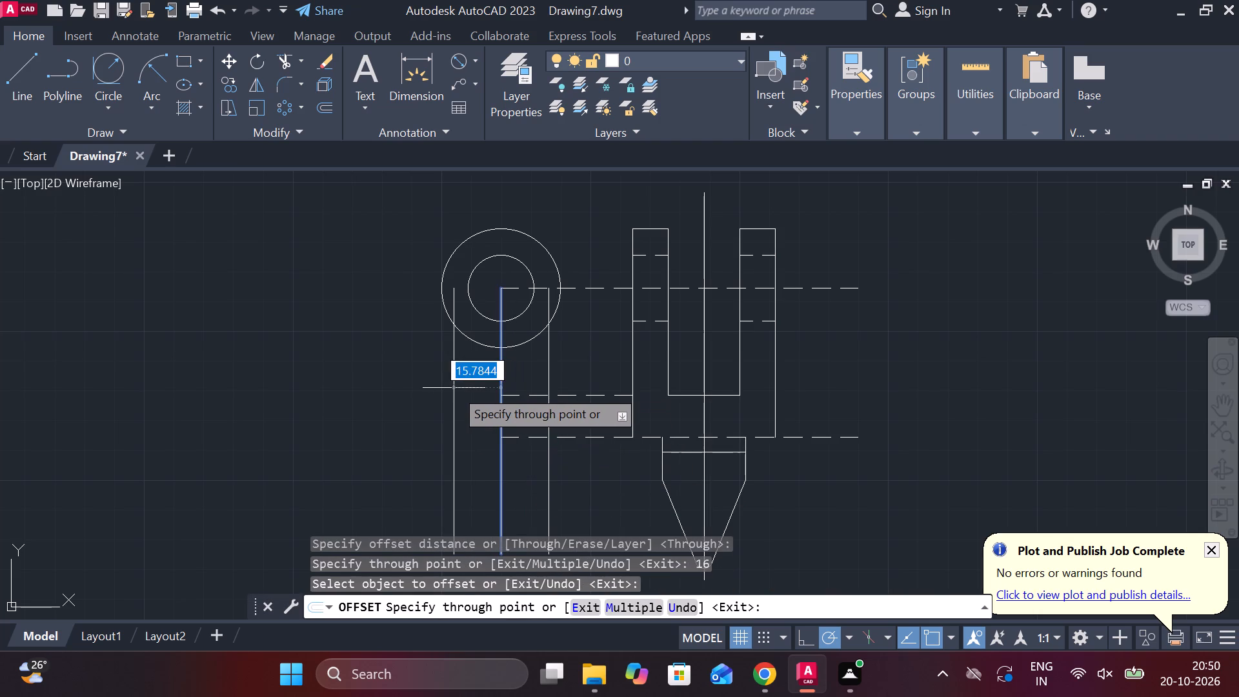
pyautogui.write('16')
pyautogui.press('space')
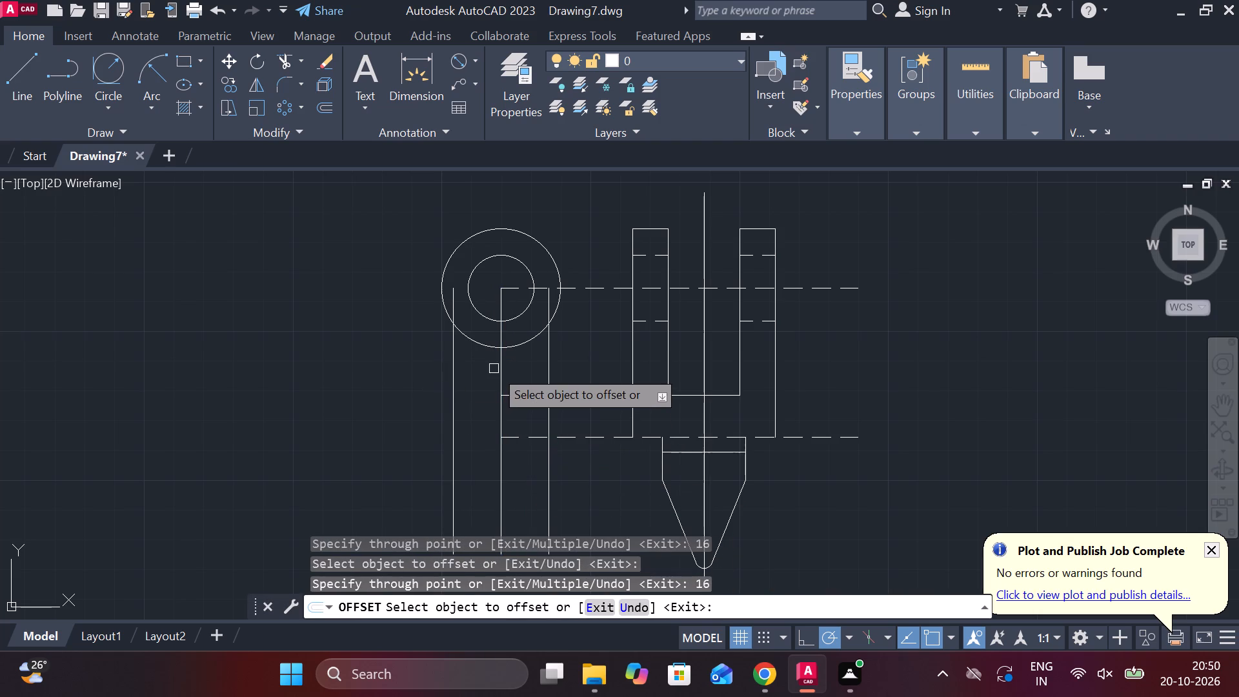
pyautogui.scroll(1, 470, 367)
pyautogui.press('Escape')
# Trim the two offset lines inside the outer circle and the circle's lower arc between them.
pyautogui.write('TR')
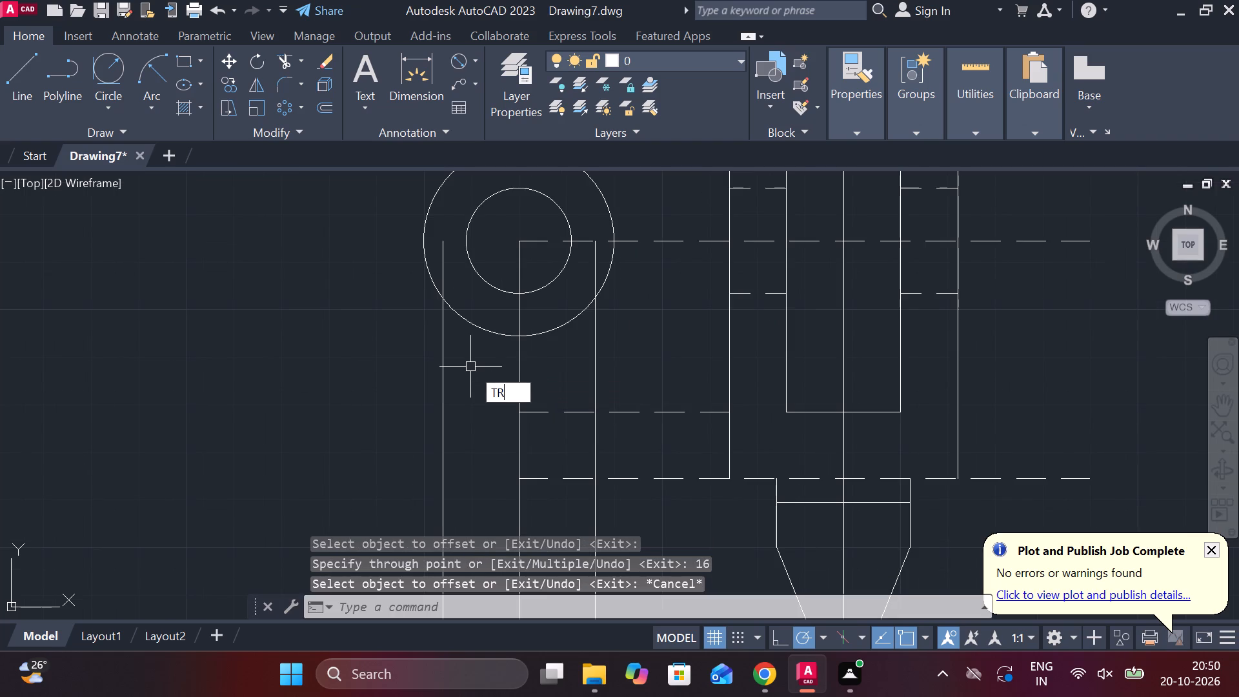
pyautogui.press('space')
pyautogui.click(445, 270)
pyautogui.click(593, 268)
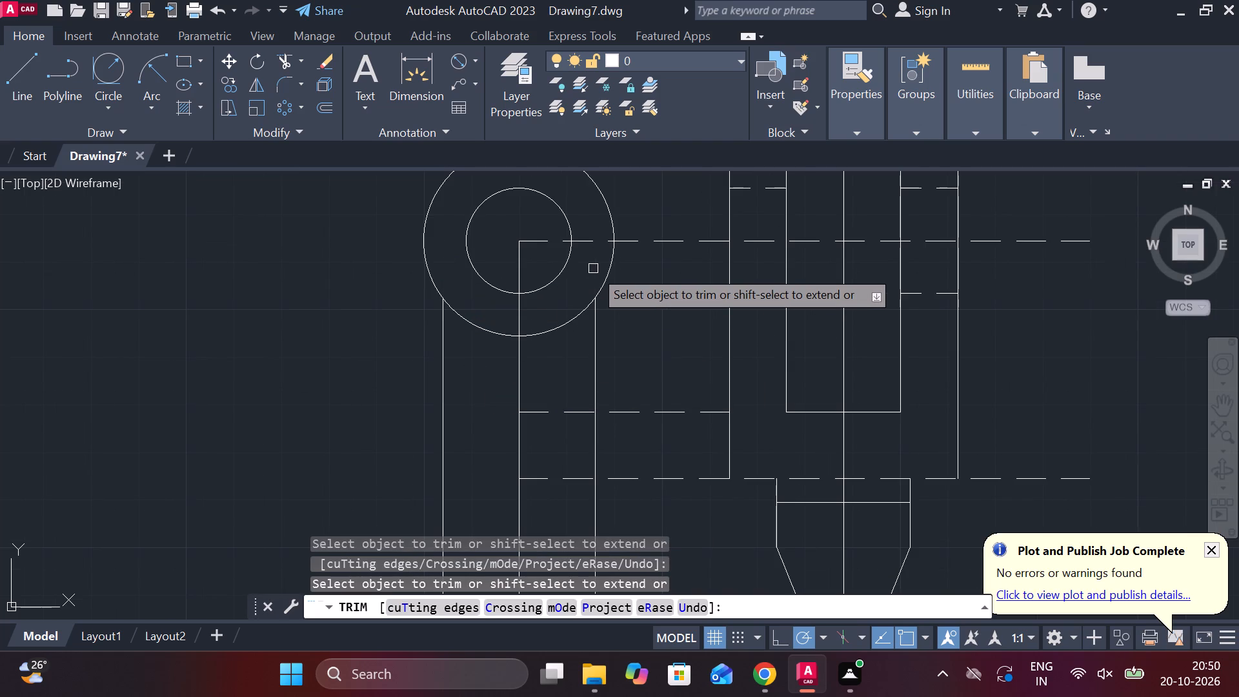
pyautogui.click(483, 326)
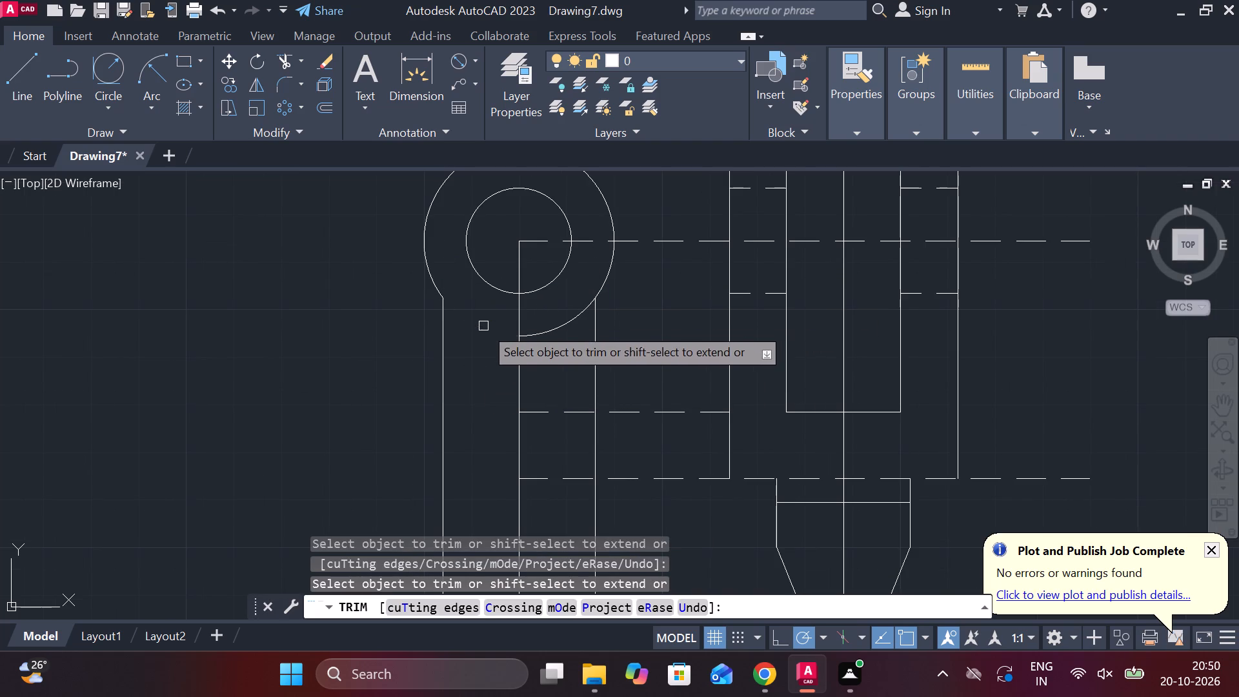
pyautogui.click(553, 328)
pyautogui.scroll(-2, 392, 356)
pyautogui.moveTo(363, 363); pyautogui.dragTo(409, 320, button='middle')
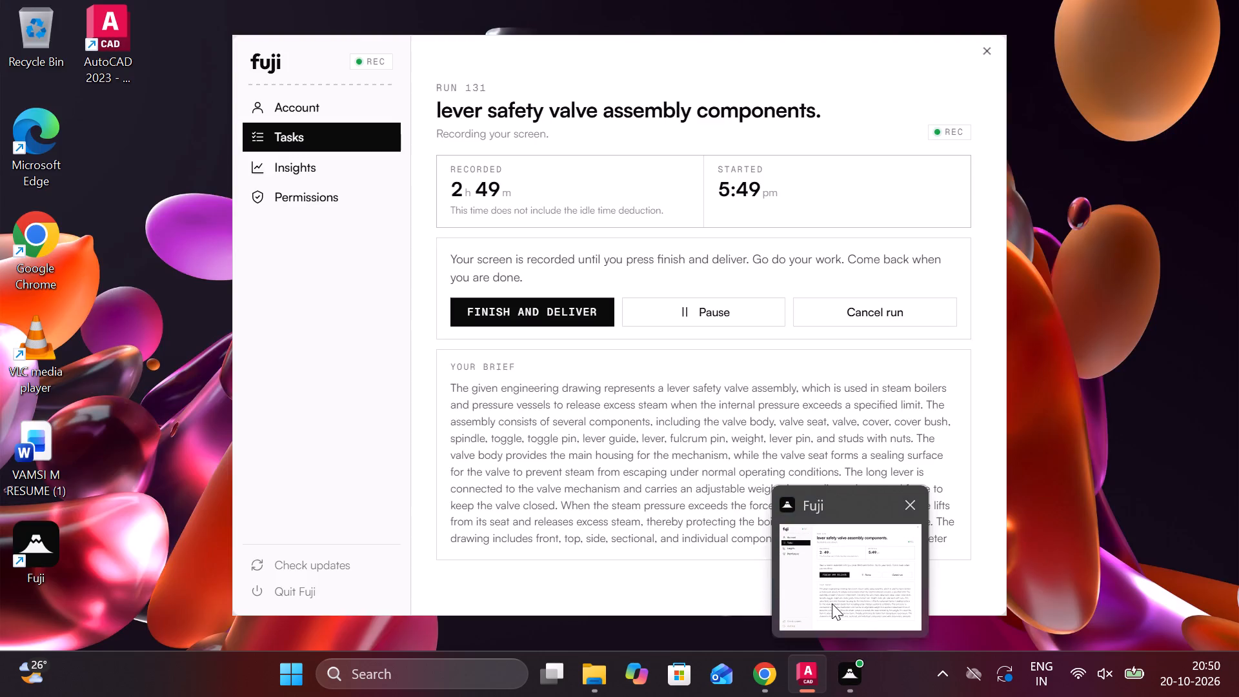
pyautogui.scroll(1, 696, 361)
pyautogui.moveTo(742, 374); pyautogui.dragTo(777, 376, button='middle')
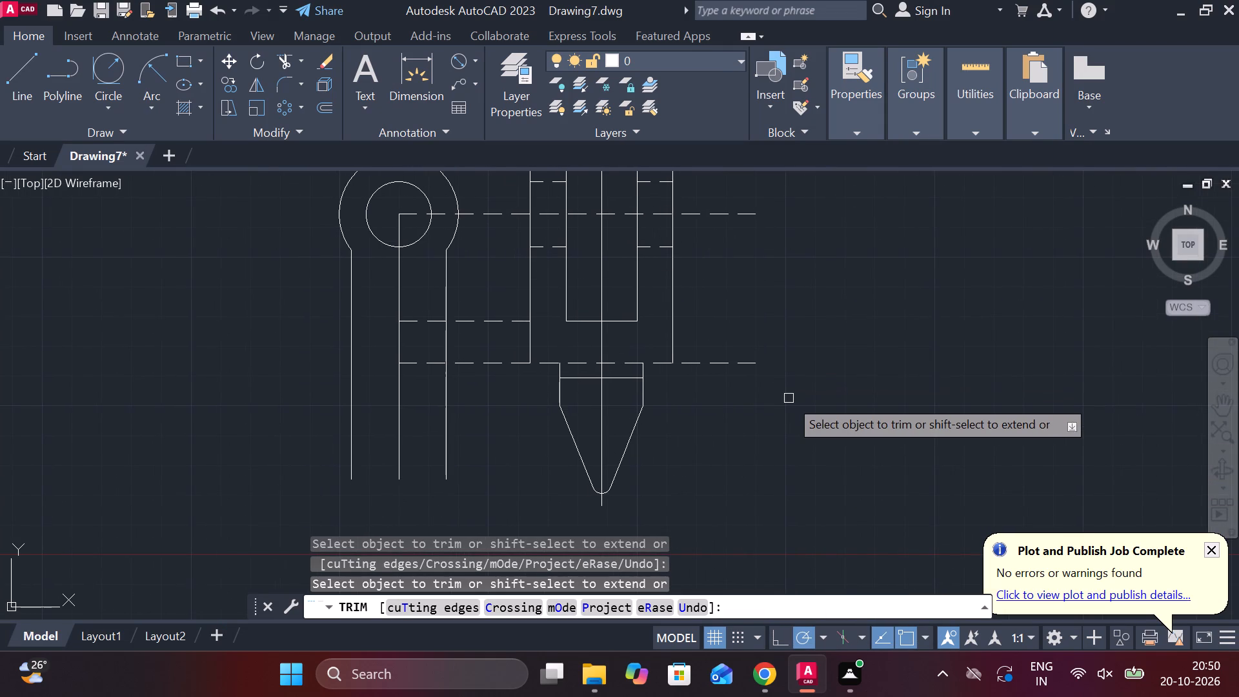
pyautogui.press('Escape')
# Draw a solid horizontal line along the fork's base between its two outer edges.
pyautogui.press('l')
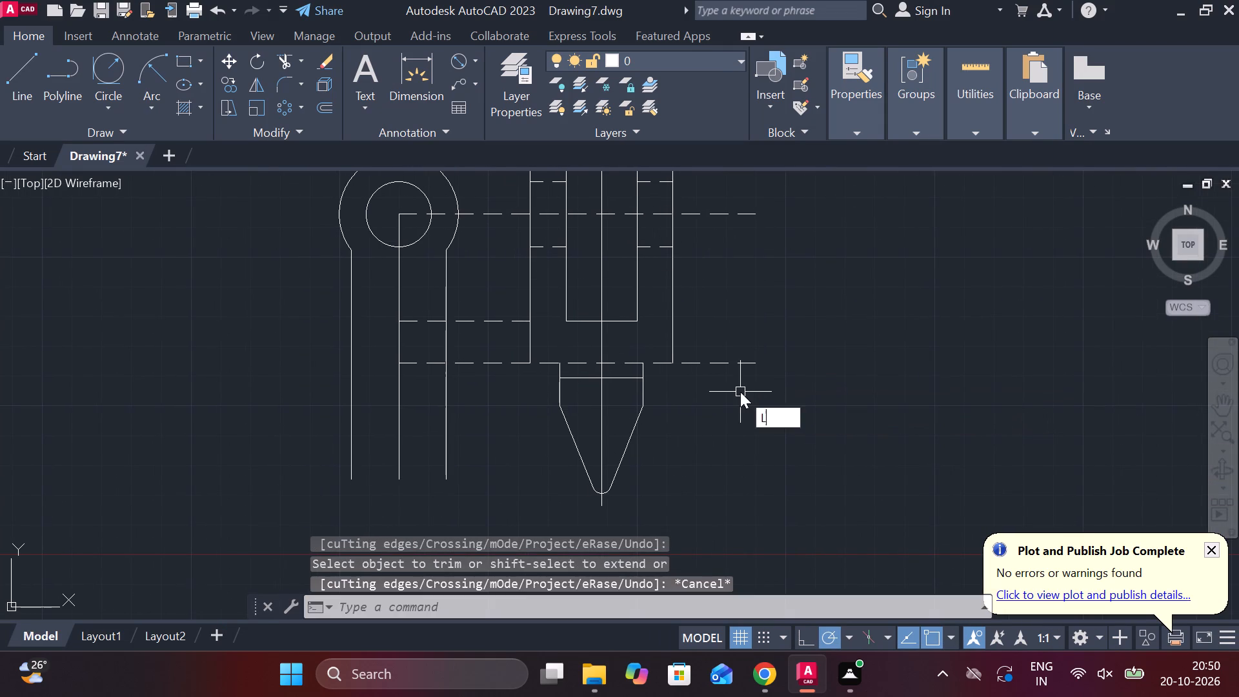
pyautogui.press('Return')
pyautogui.click(523, 365)
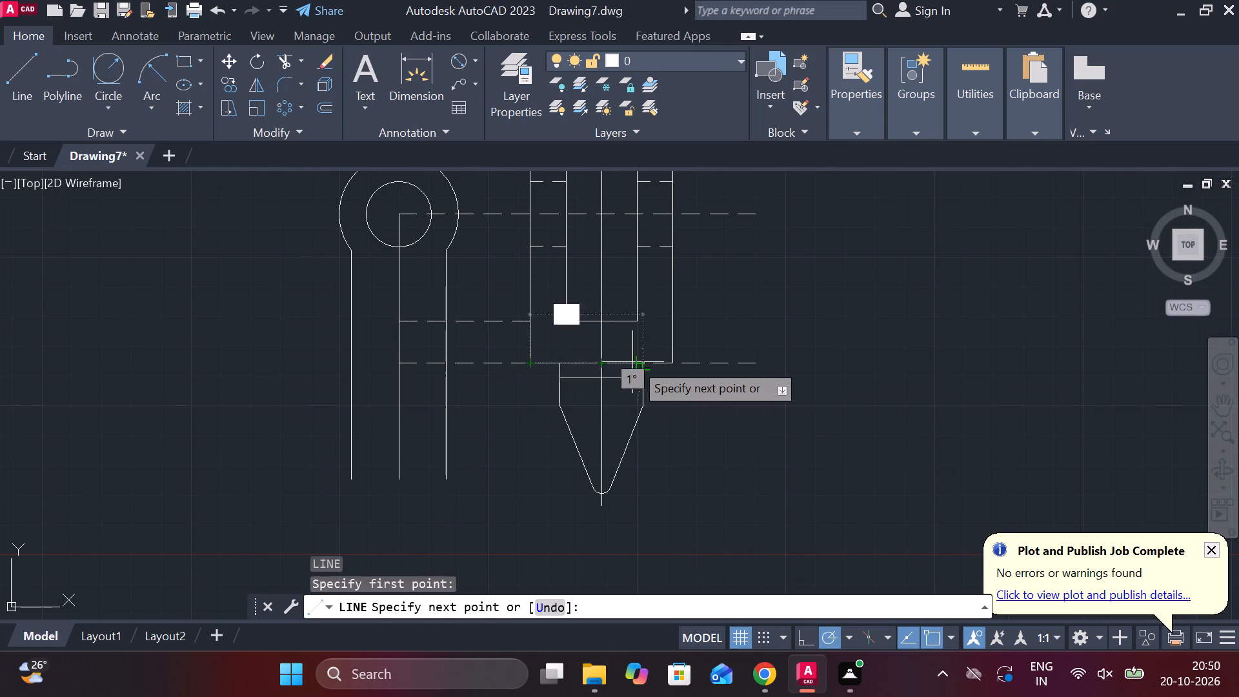
pyautogui.click(669, 362)
pyautogui.press('Escape')
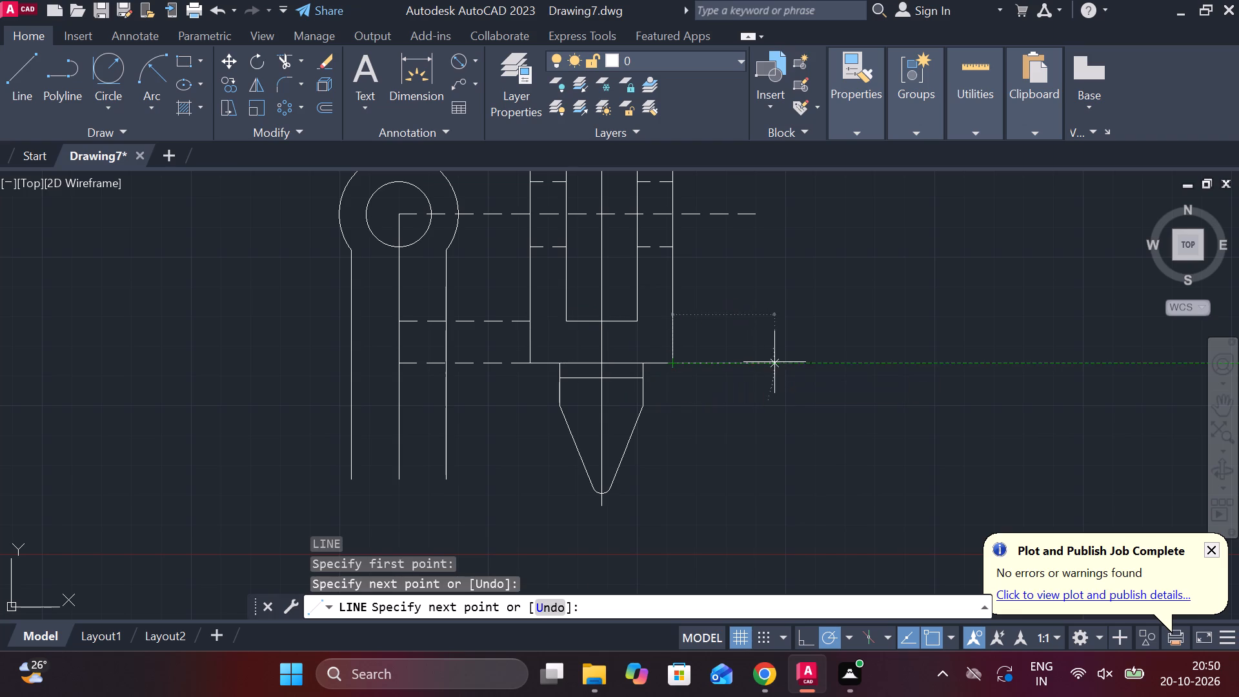
# Stretch the dashed fork-base line's end near the circle view outward past the farther offset vertical line.
pyautogui.click(740, 364)
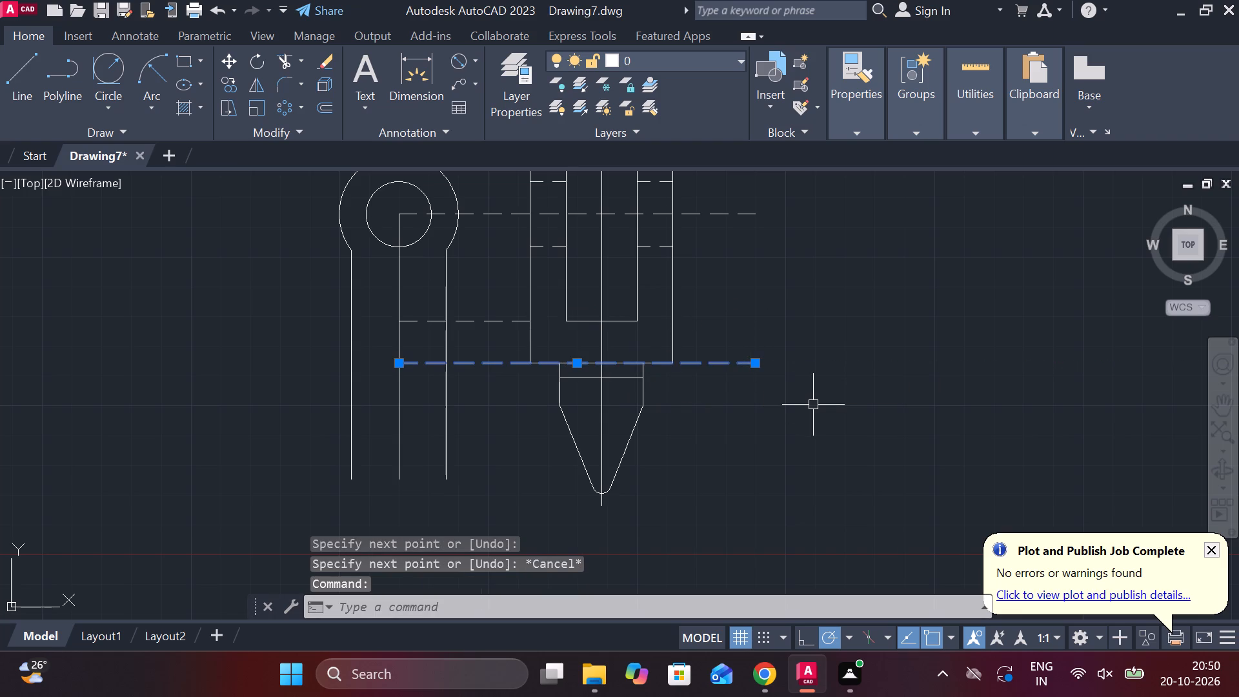
pyautogui.press('Escape')
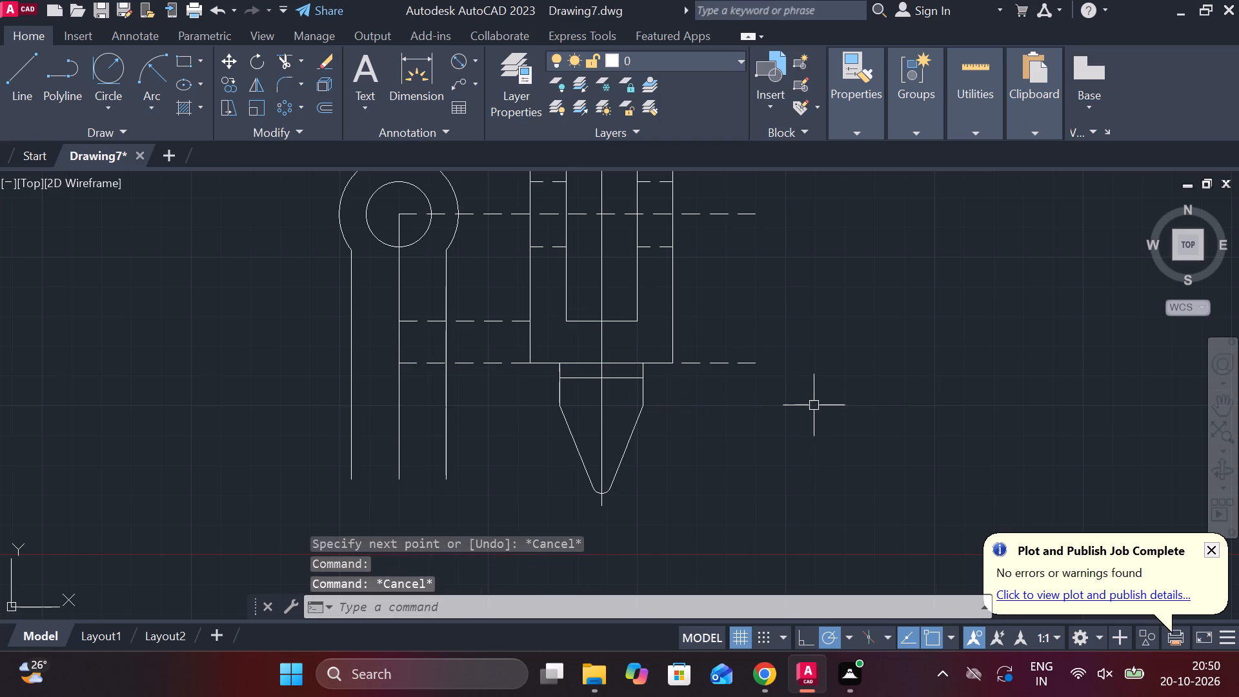
pyautogui.click(425, 367)
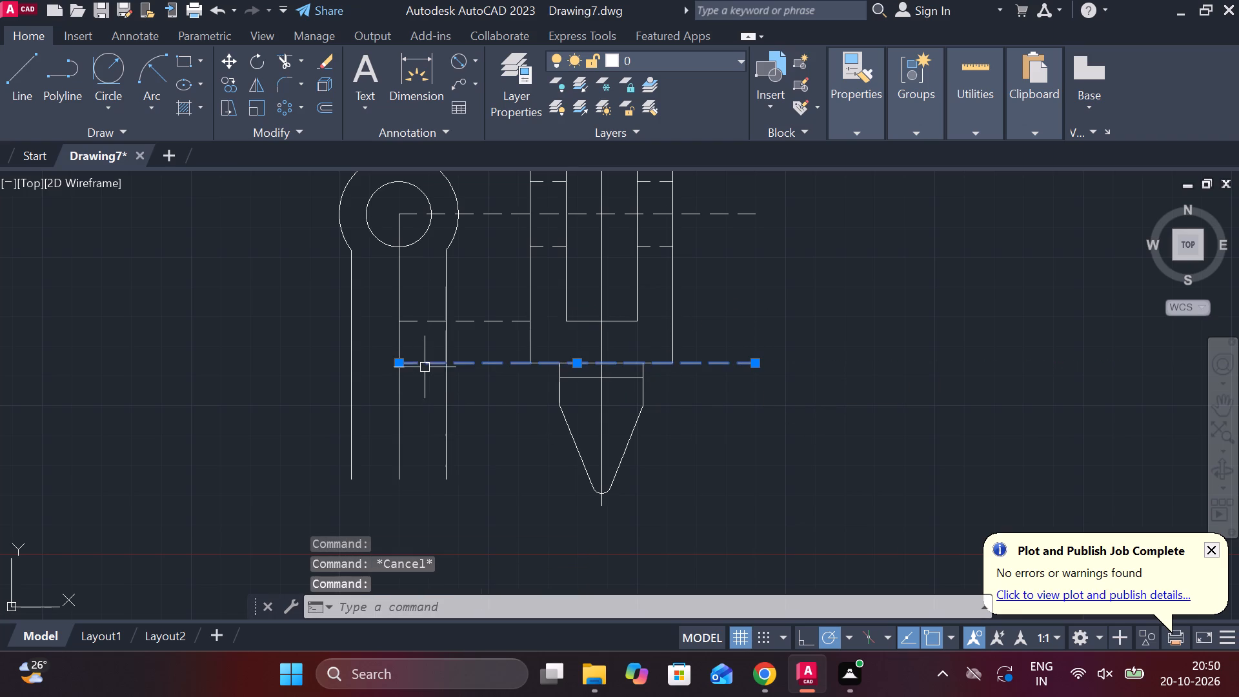
pyautogui.click(402, 363)
pyautogui.click(320, 364)
pyautogui.press('Escape')
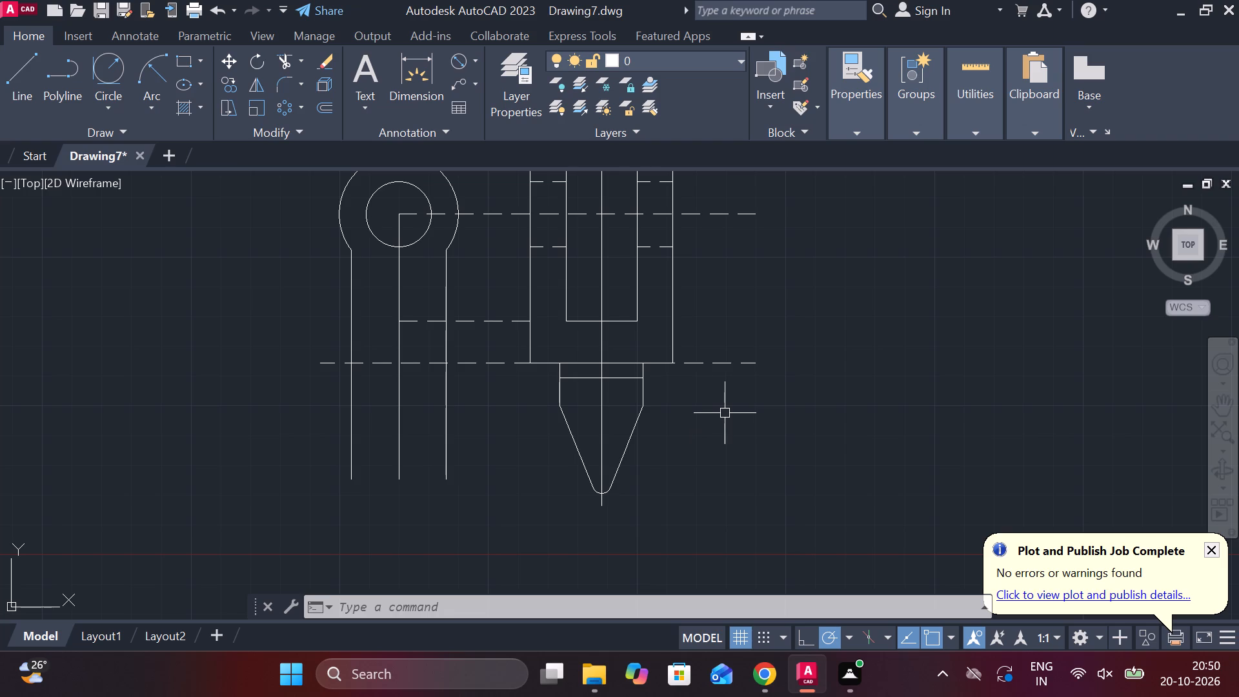
# Draw a solid horizontal line between the two offset vertical lines at the level of the fork's base.
pyautogui.scroll(1, 550, 443)
pyautogui.moveTo(563, 446); pyautogui.dragTo(619, 476, button='middle')
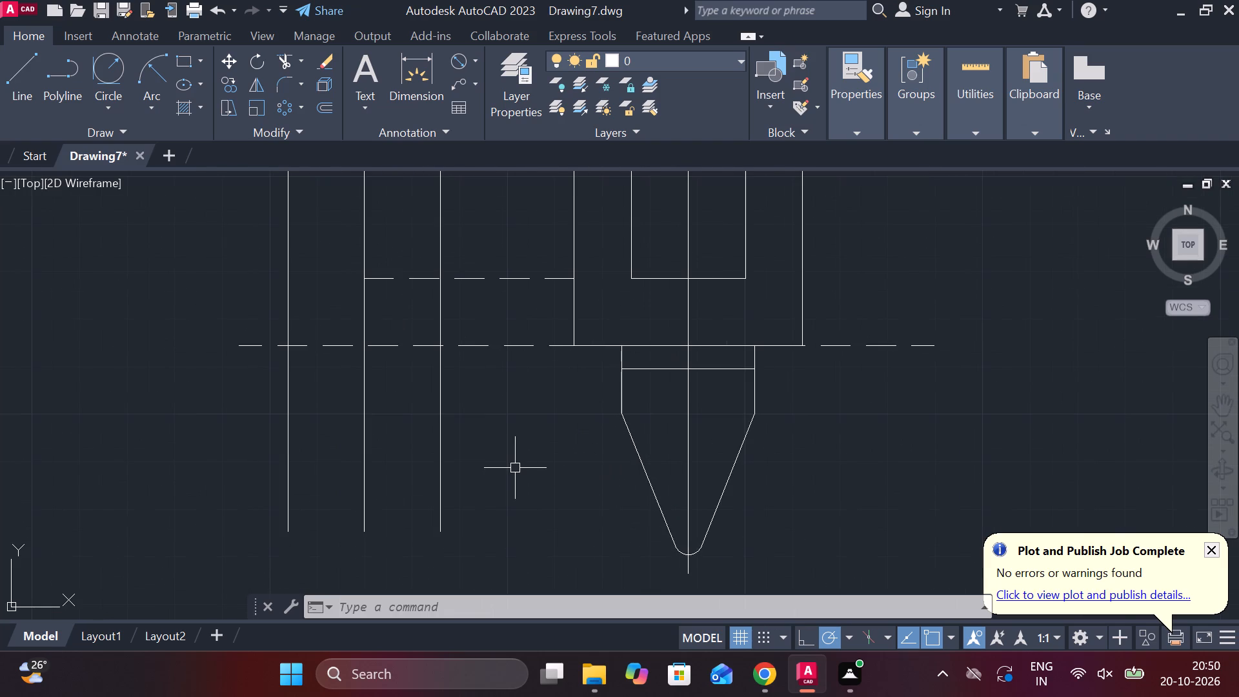
pyautogui.press('l')
pyautogui.press('Return')
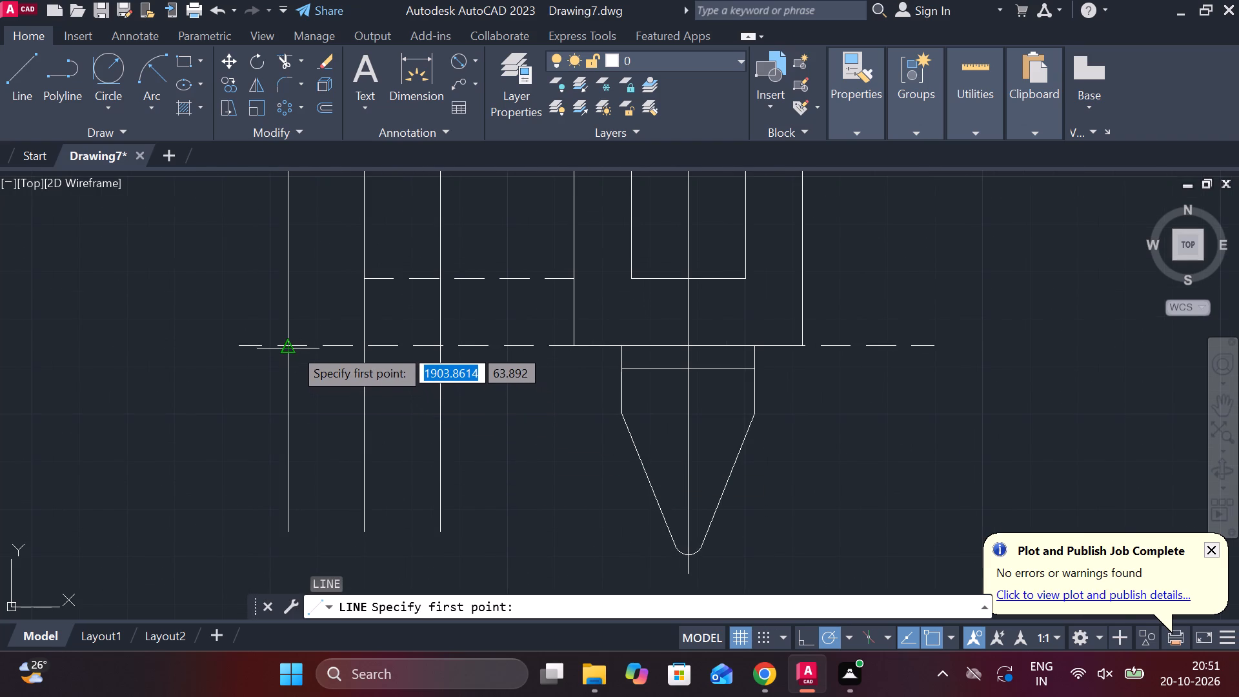
pyautogui.scroll(2, 288, 339)
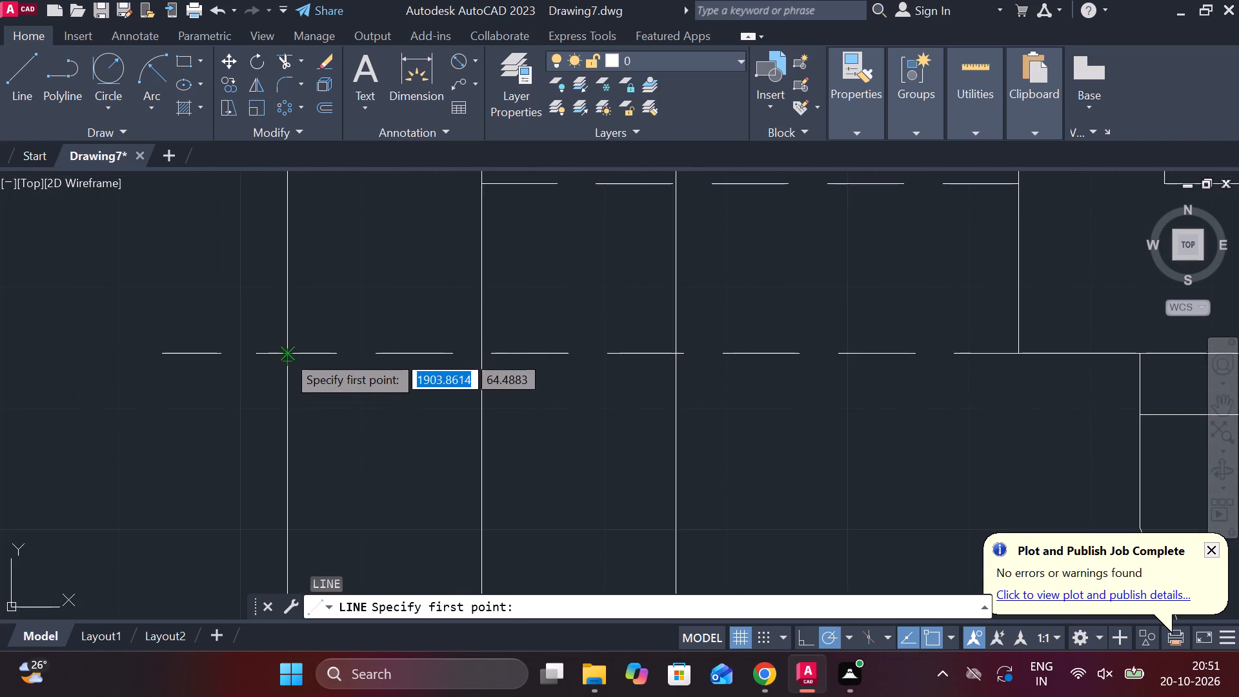
pyautogui.click(286, 354)
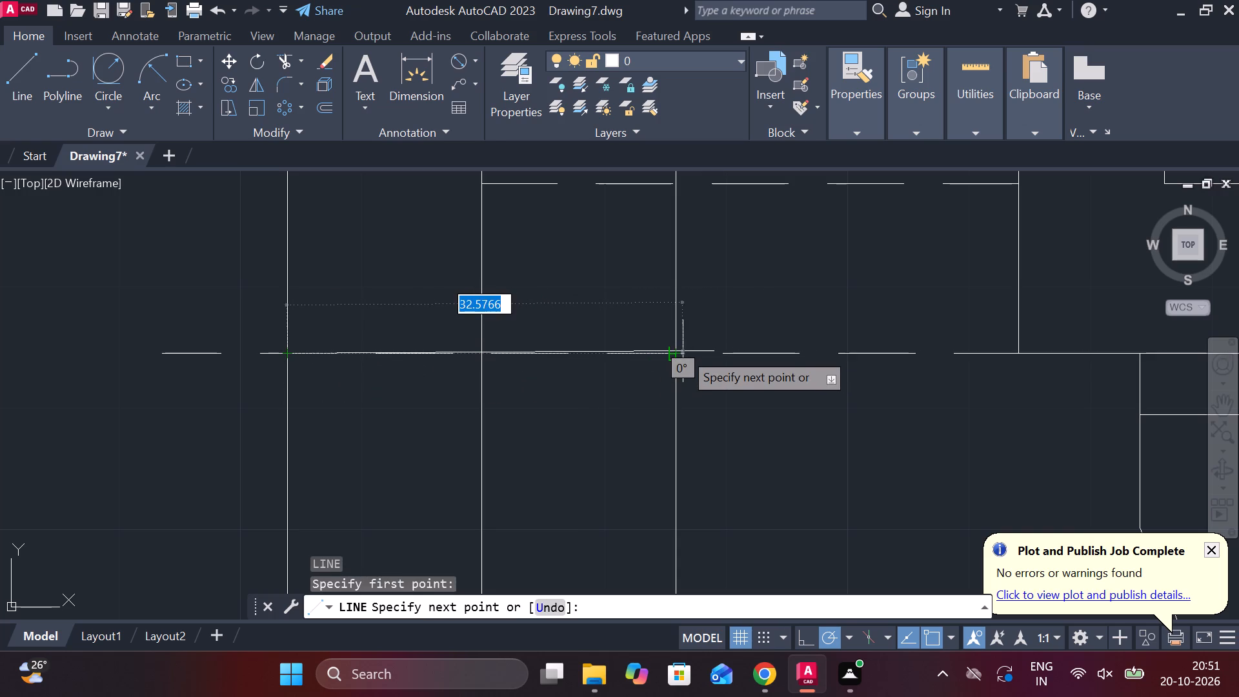
pyautogui.scroll(-3, 683, 351)
pyautogui.click(683, 351)
pyautogui.press('Escape')
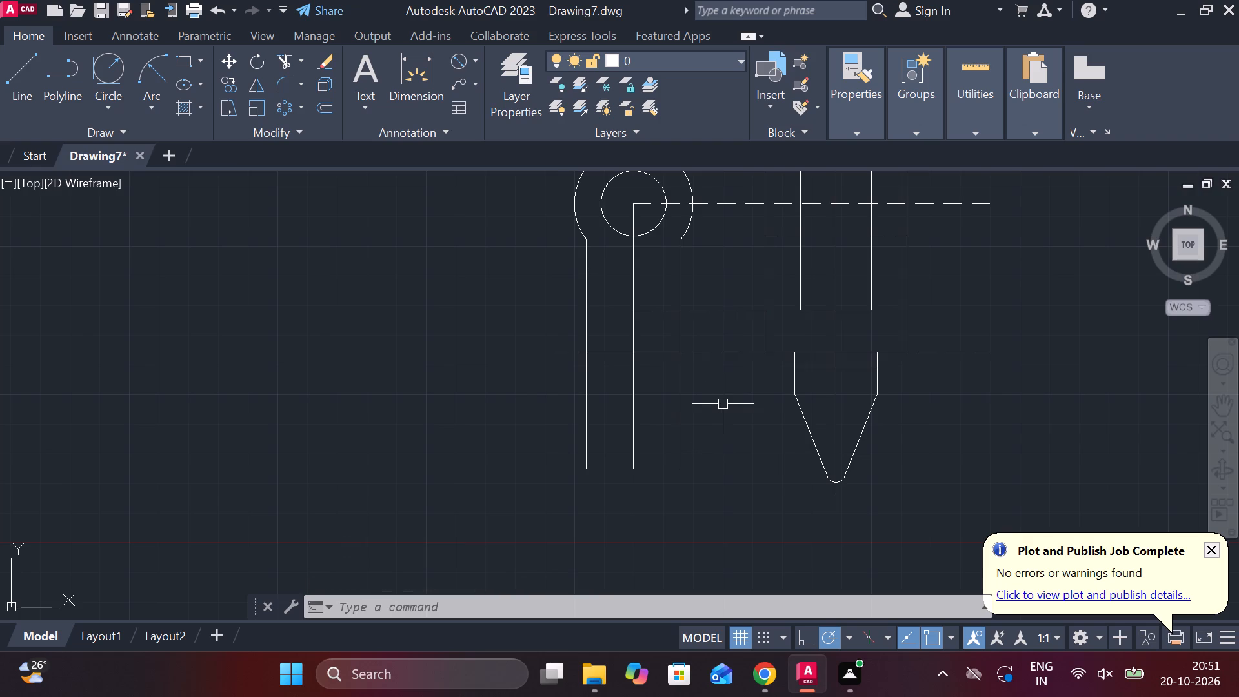
# Erase the long dashed construction line at the level of the fork's base.
pyautogui.click(723, 356)
pyautogui.write('E')
pyautogui.press('space')
pyautogui.scroll(1, 751, 427)
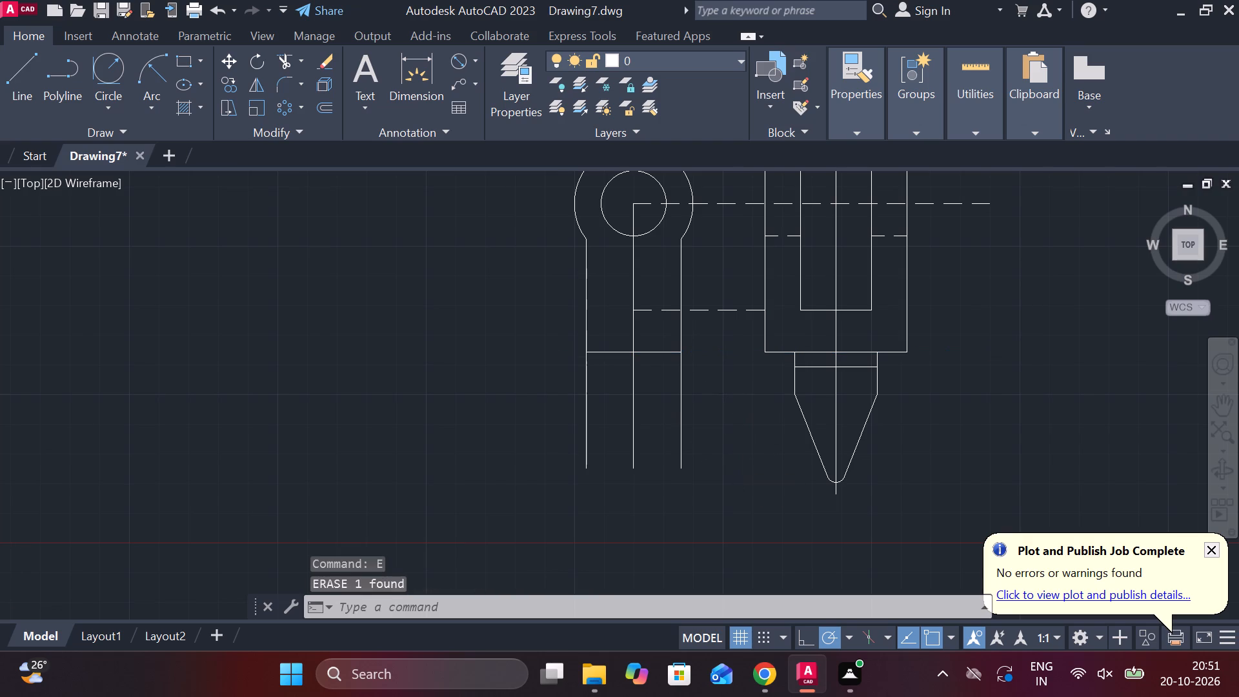
pyautogui.scroll(-1, 751, 427)
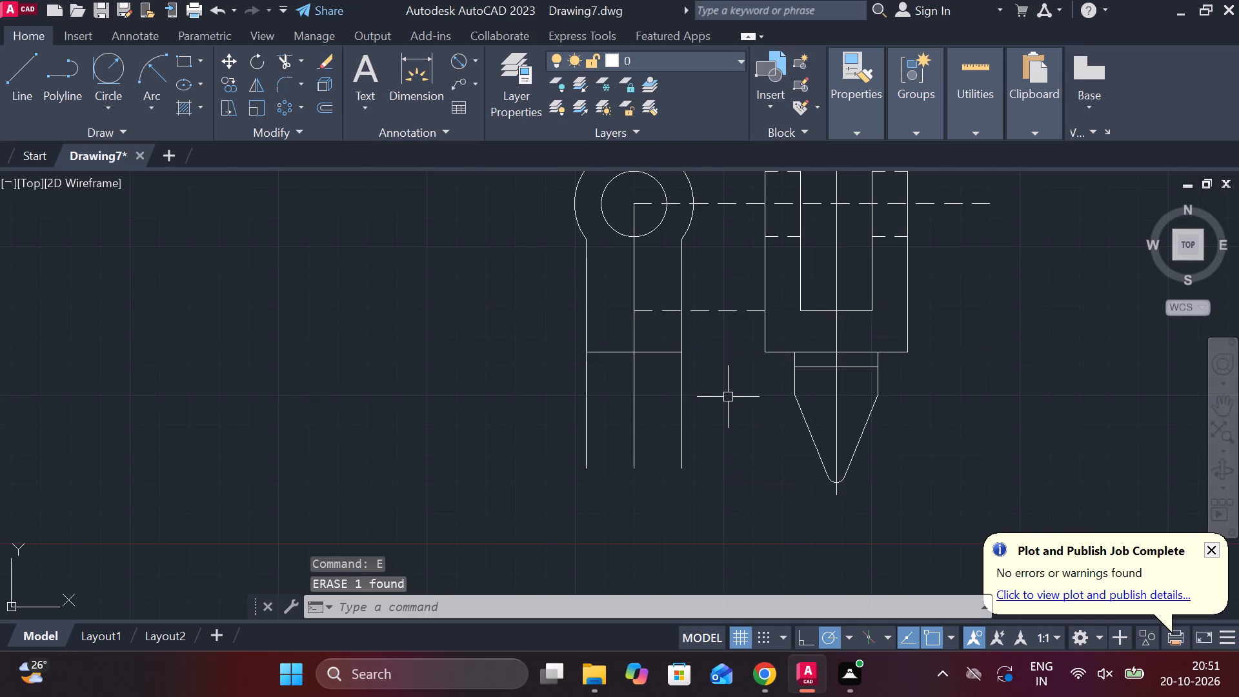
# Draw a second horizontal line between the circle view's outer vertical lines, level with the horizontal line across the stem's top.
pyautogui.press('l')
pyautogui.press('Return')
pyautogui.scroll(2, 725, 385)
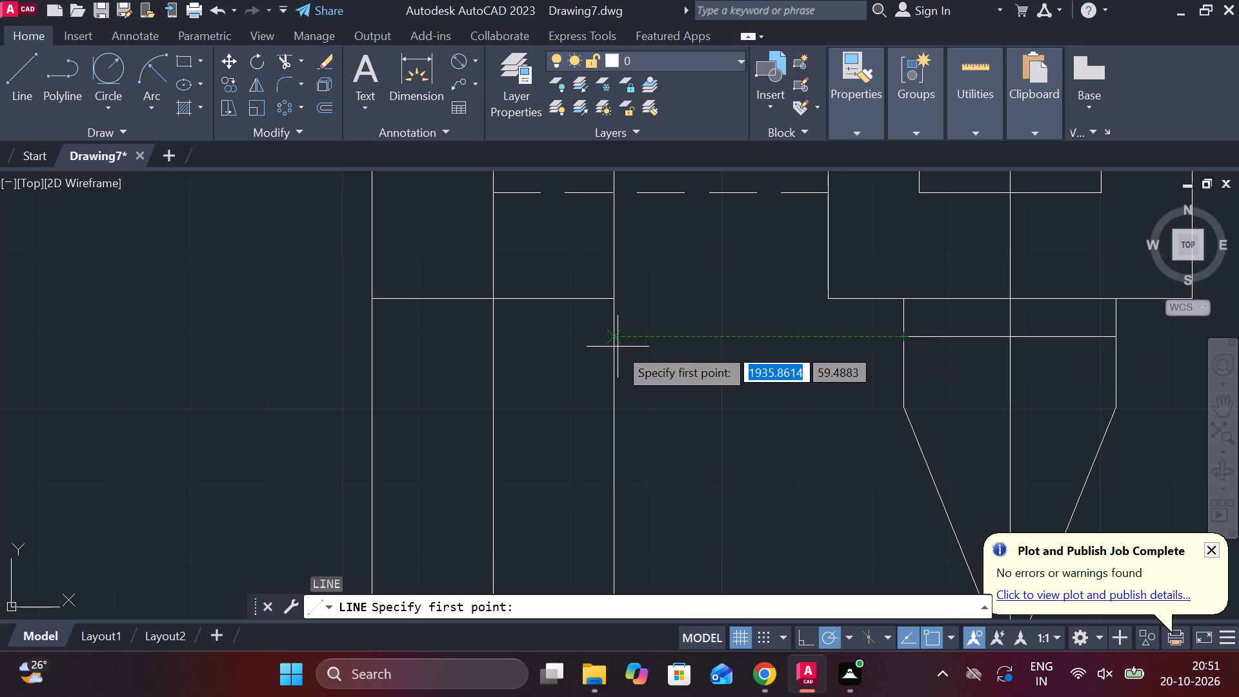
pyautogui.click(616, 334)
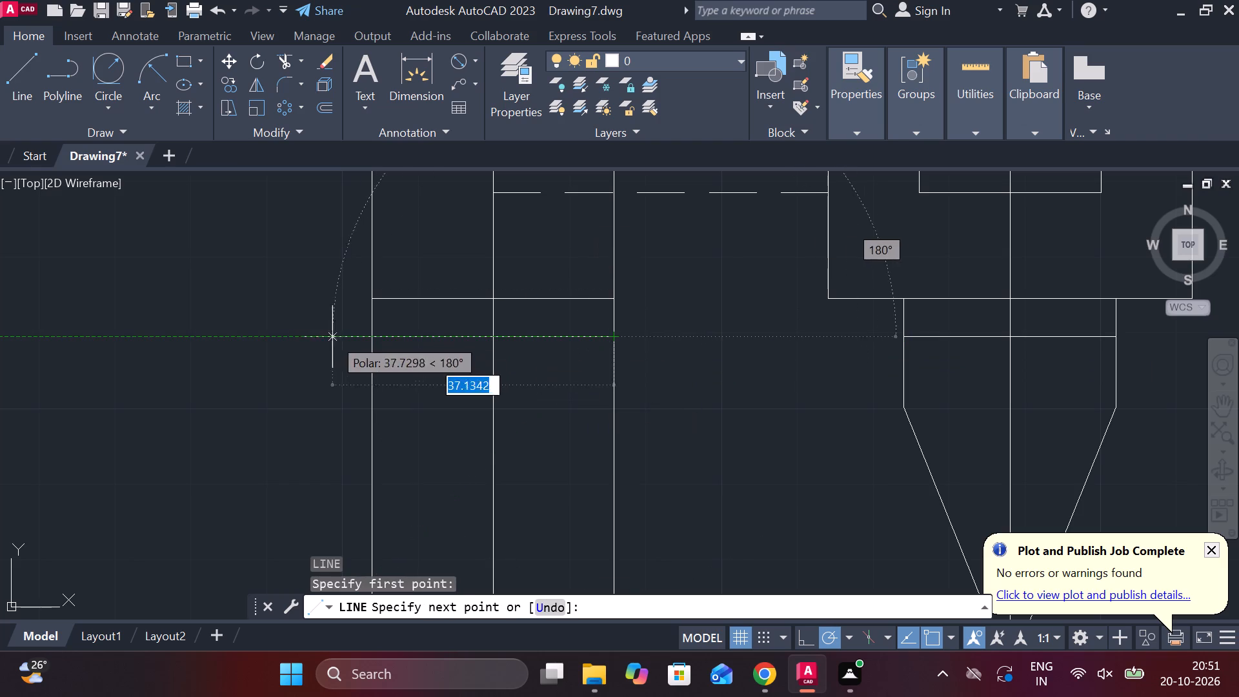
pyautogui.click(367, 338)
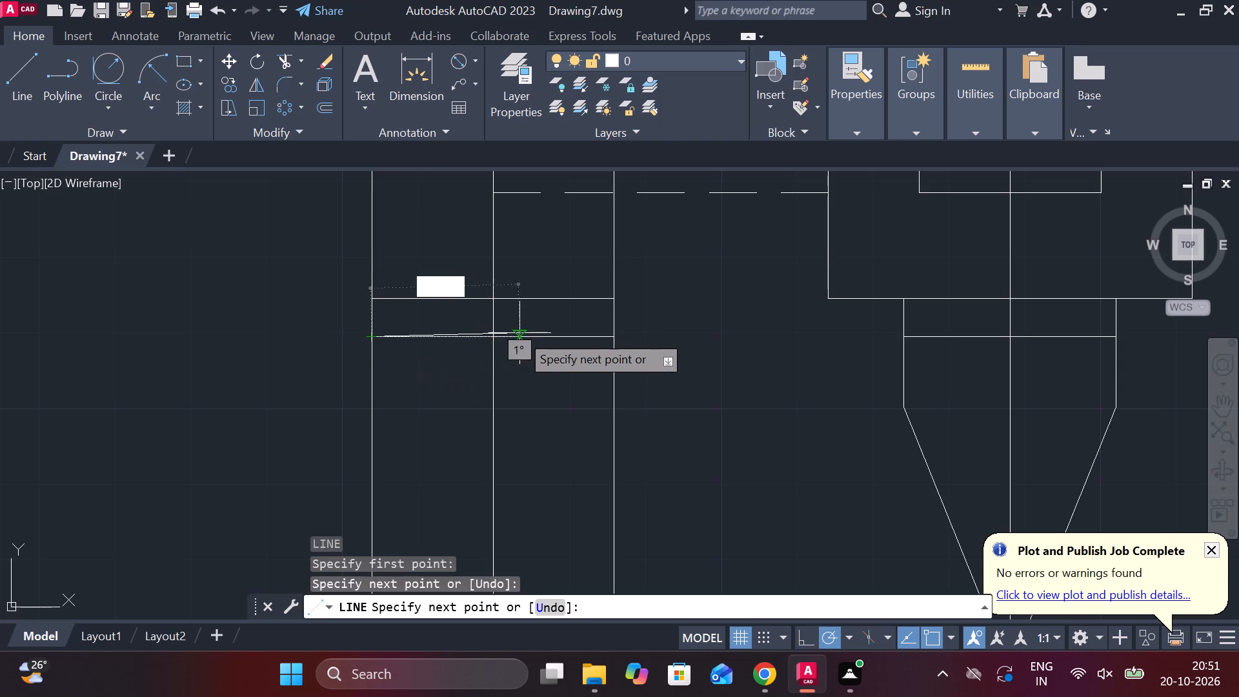
pyautogui.press('Escape')
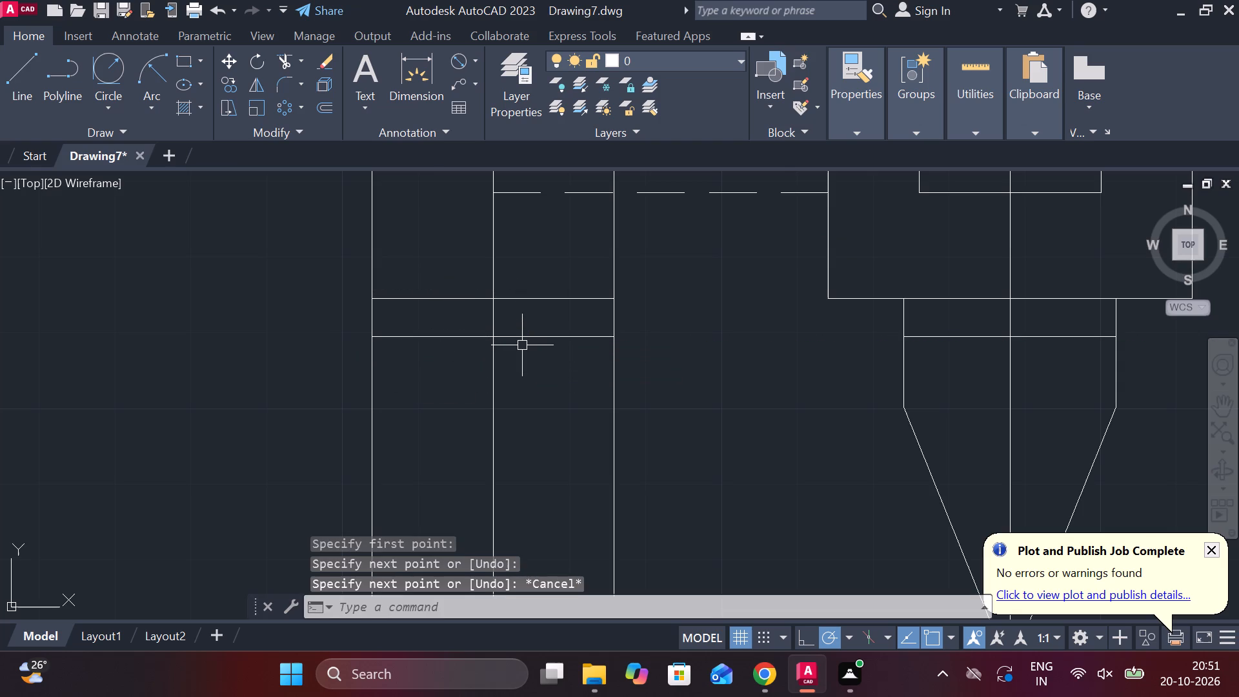
pyautogui.scroll(-1, 507, 416)
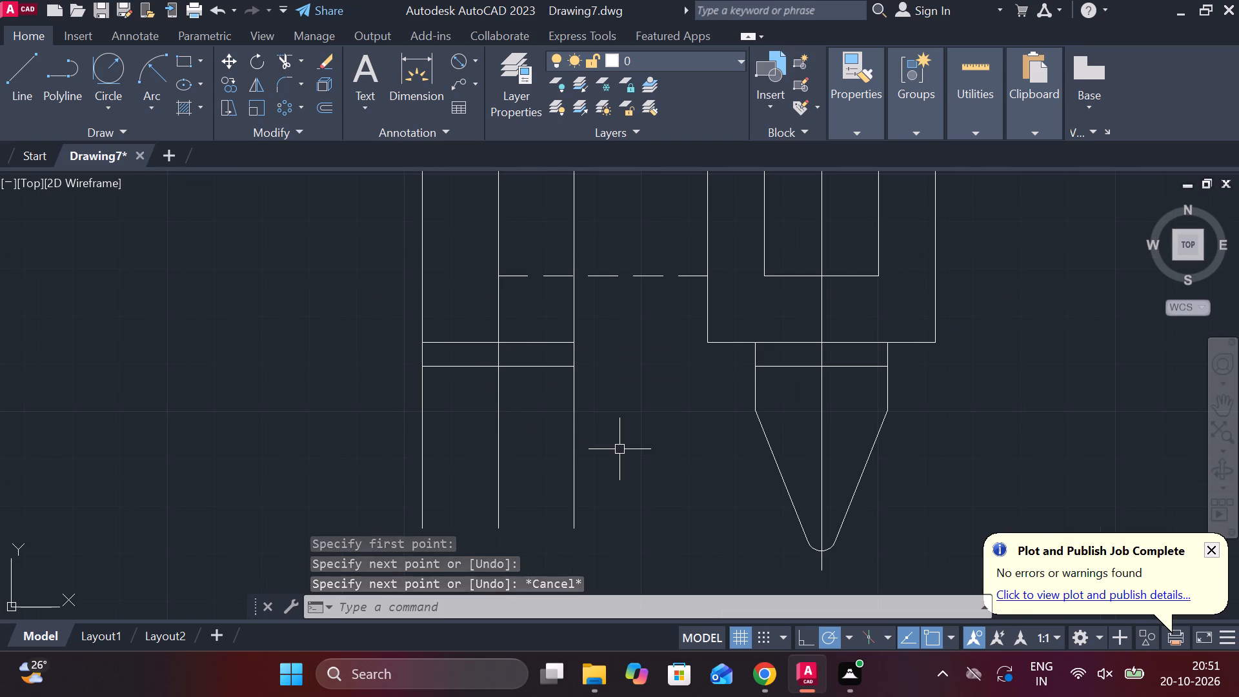
pyautogui.moveTo(619, 449); pyautogui.dragTo(589, 428, button='middle')
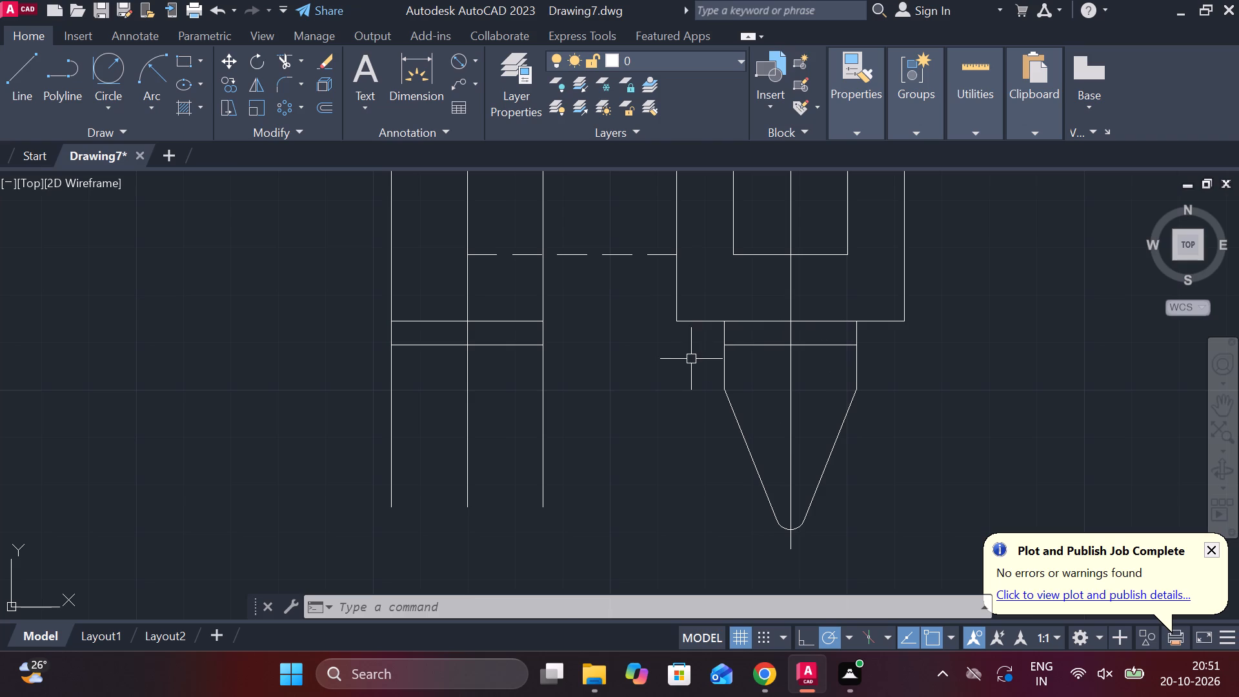
pyautogui.click(717, 341)
pyautogui.press('Escape')
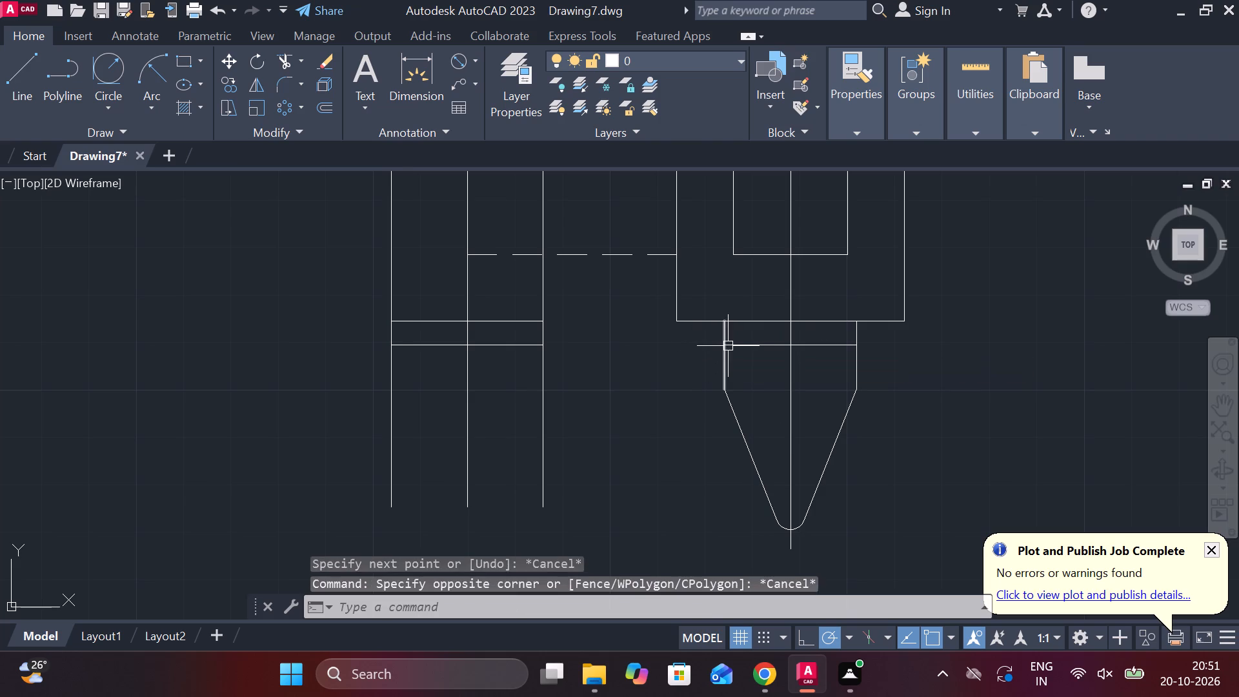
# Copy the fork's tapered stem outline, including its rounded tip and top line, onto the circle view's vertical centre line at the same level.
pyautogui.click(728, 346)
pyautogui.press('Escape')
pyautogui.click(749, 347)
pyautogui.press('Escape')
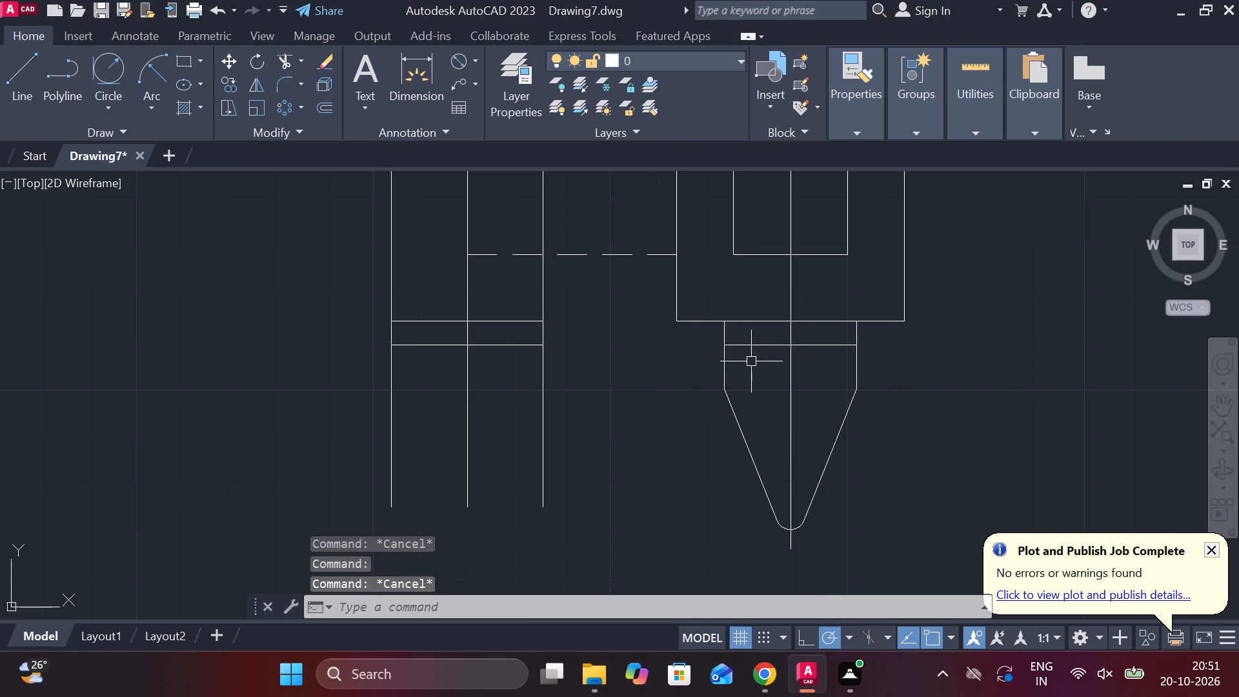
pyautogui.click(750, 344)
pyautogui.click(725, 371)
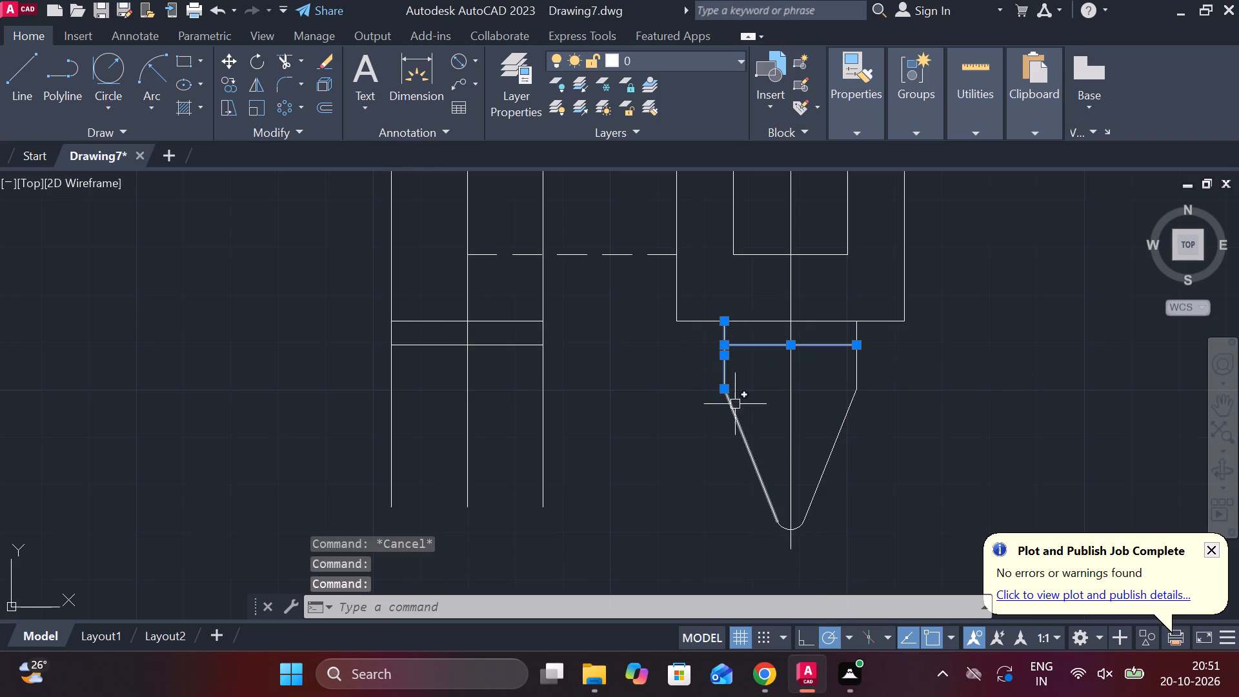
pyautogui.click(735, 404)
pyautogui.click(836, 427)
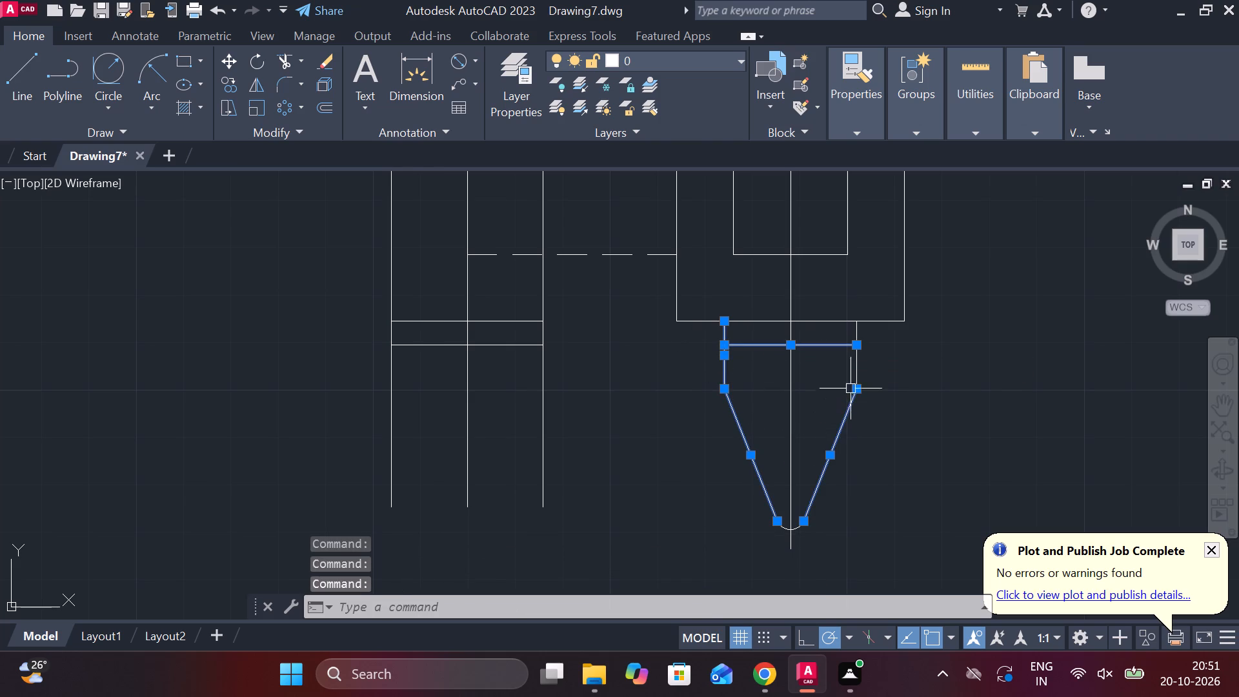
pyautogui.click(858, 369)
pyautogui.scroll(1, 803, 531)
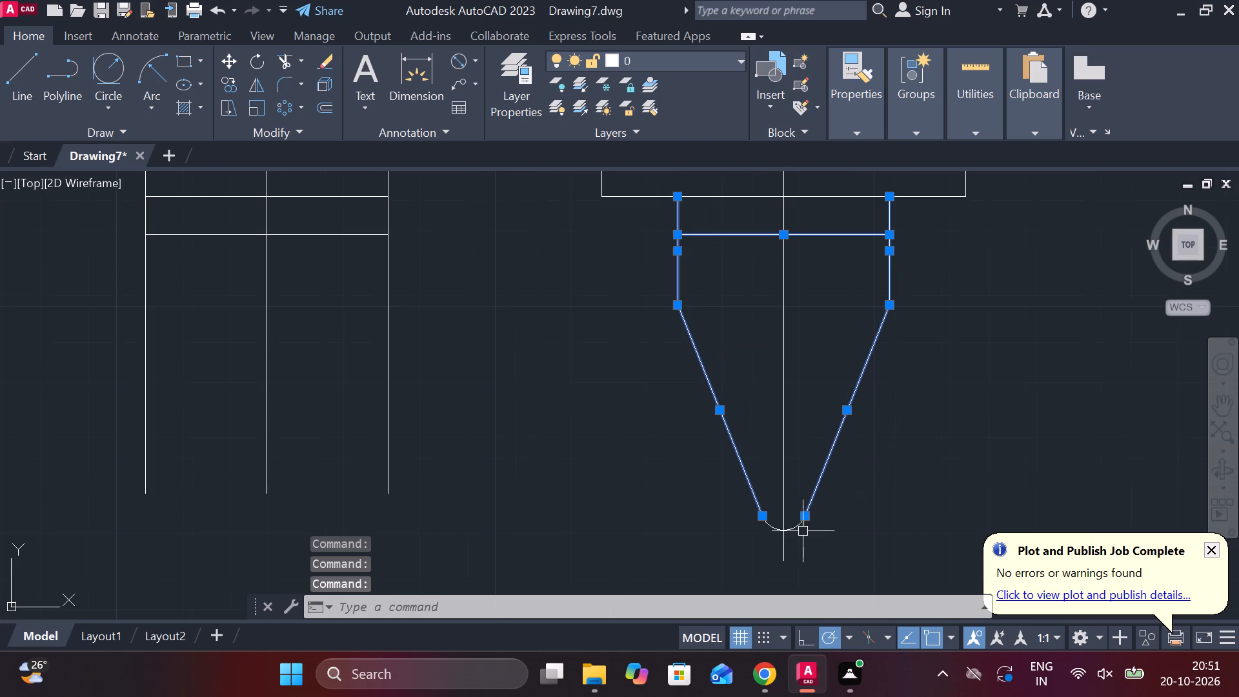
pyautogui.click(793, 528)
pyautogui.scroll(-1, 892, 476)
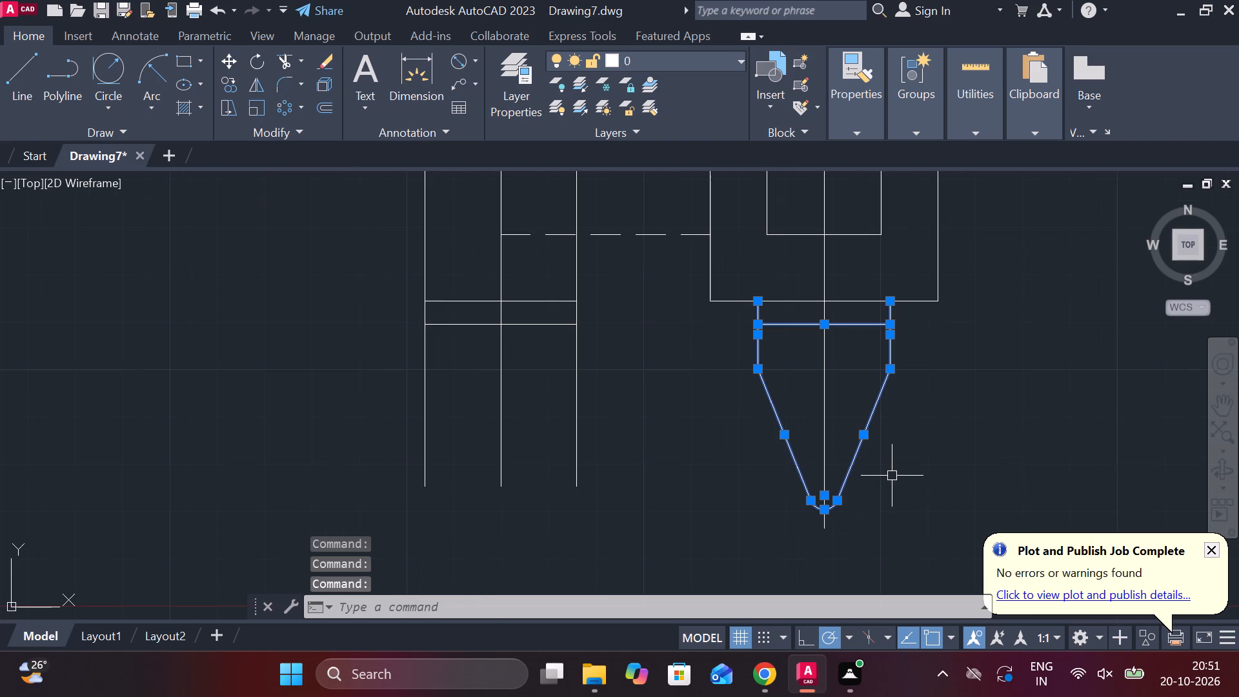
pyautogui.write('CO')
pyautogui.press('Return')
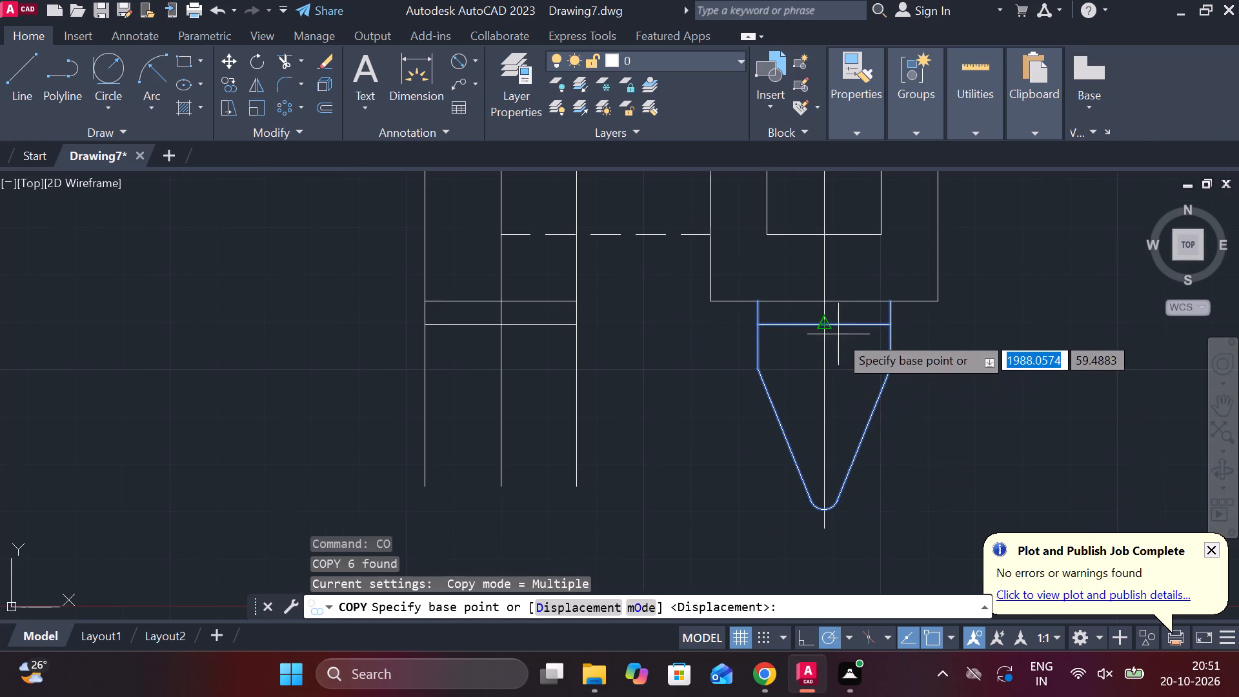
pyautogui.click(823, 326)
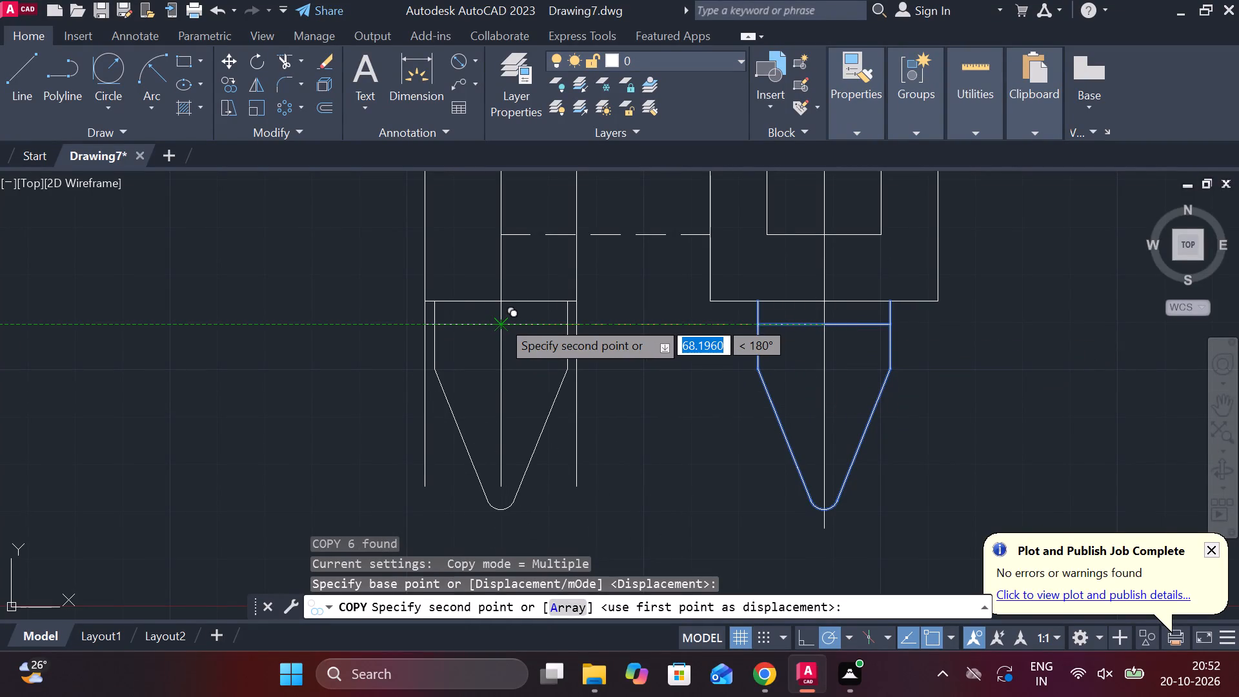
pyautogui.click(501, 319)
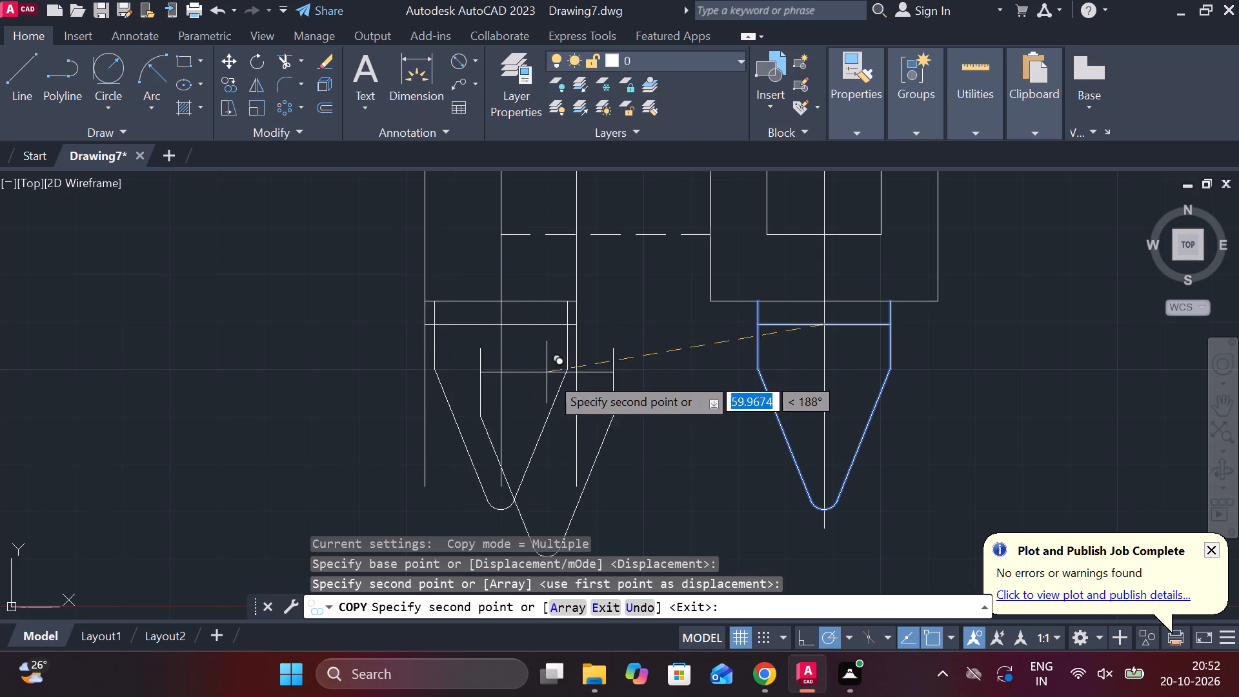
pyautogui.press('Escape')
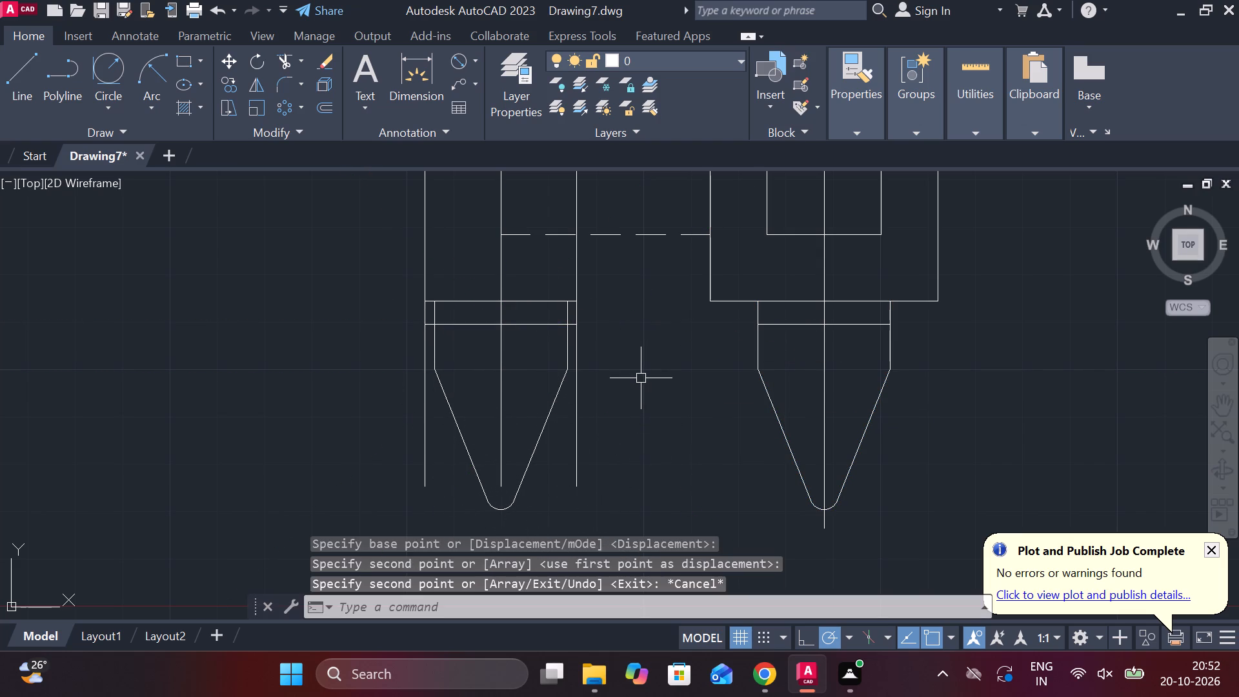
# Trim the circle view's two outer vertical lines below its lower horizontal line.
pyautogui.scroll(1, 624, 375)
pyautogui.write('TR')
pyautogui.press('space')
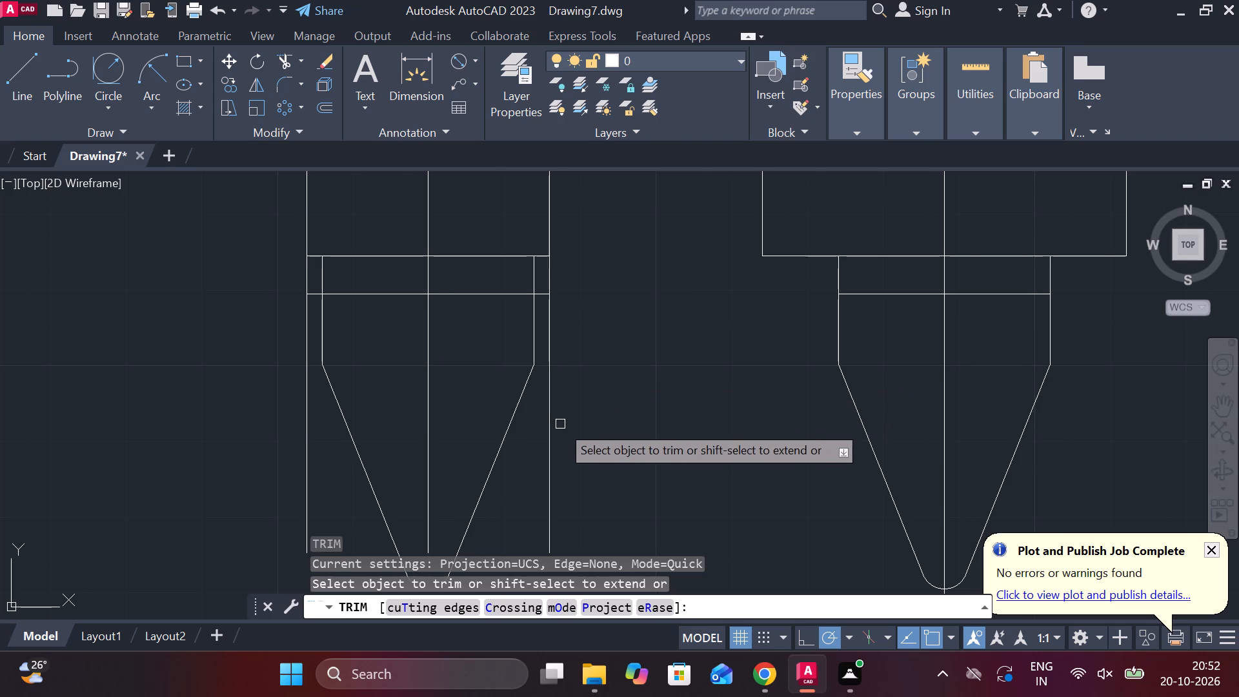
pyautogui.click(552, 432)
pyautogui.click(306, 436)
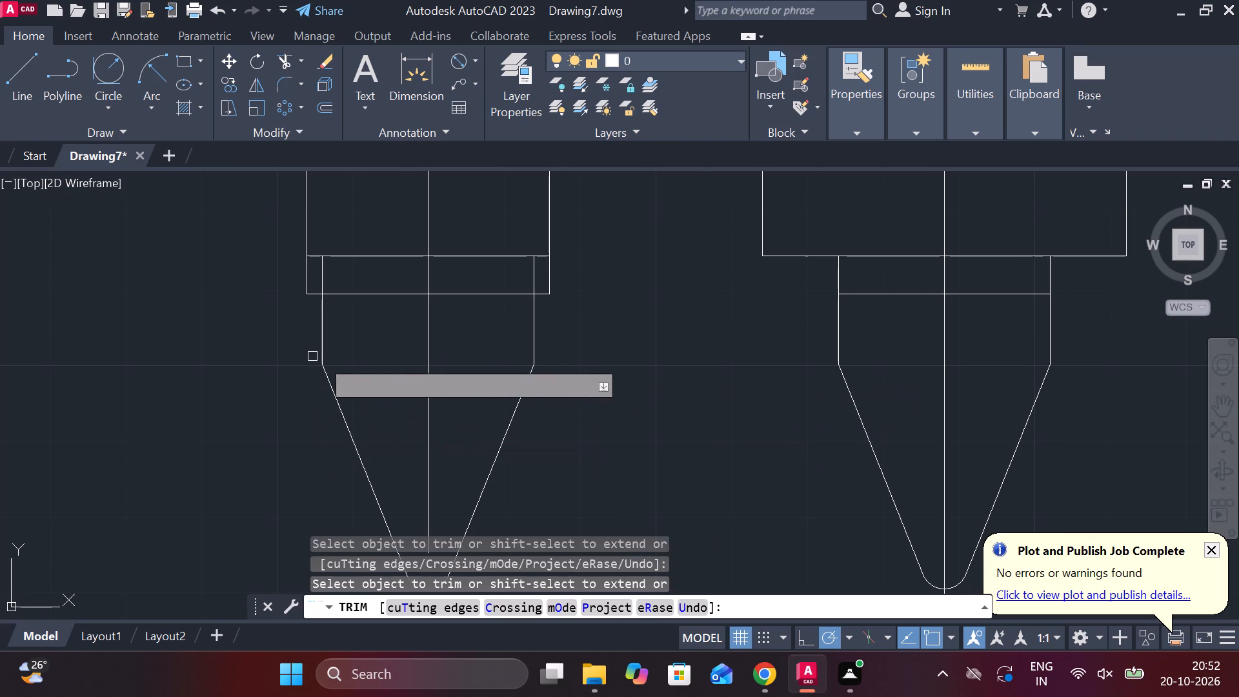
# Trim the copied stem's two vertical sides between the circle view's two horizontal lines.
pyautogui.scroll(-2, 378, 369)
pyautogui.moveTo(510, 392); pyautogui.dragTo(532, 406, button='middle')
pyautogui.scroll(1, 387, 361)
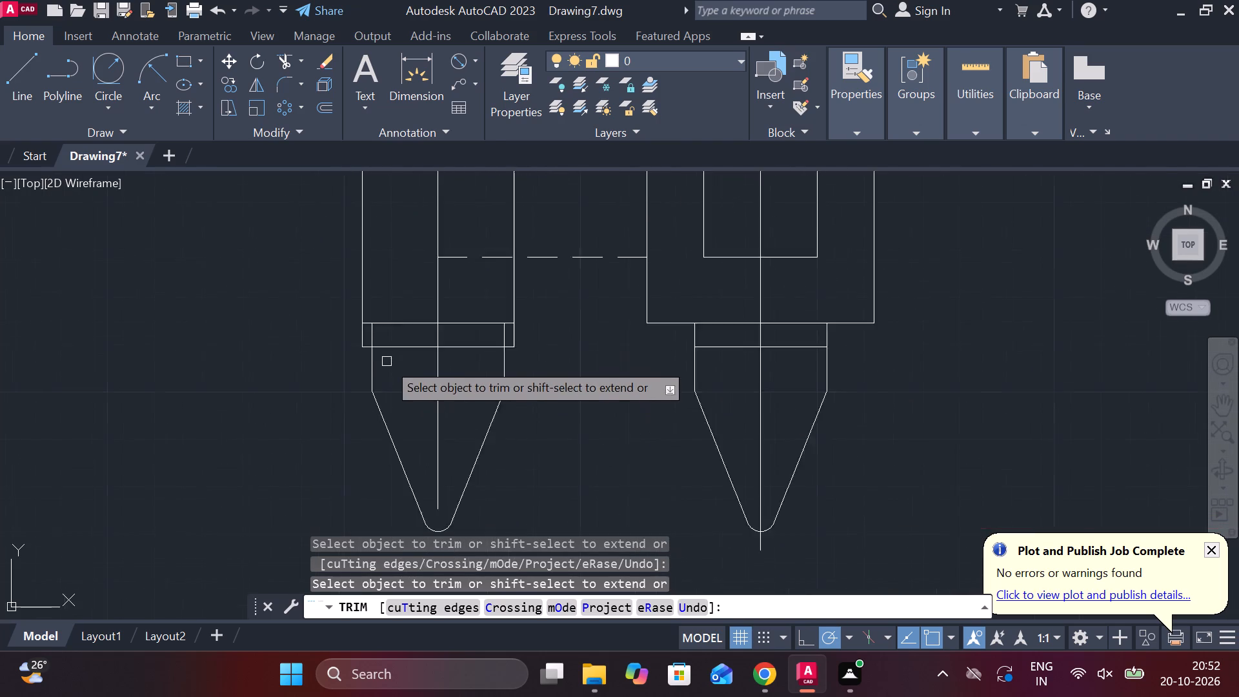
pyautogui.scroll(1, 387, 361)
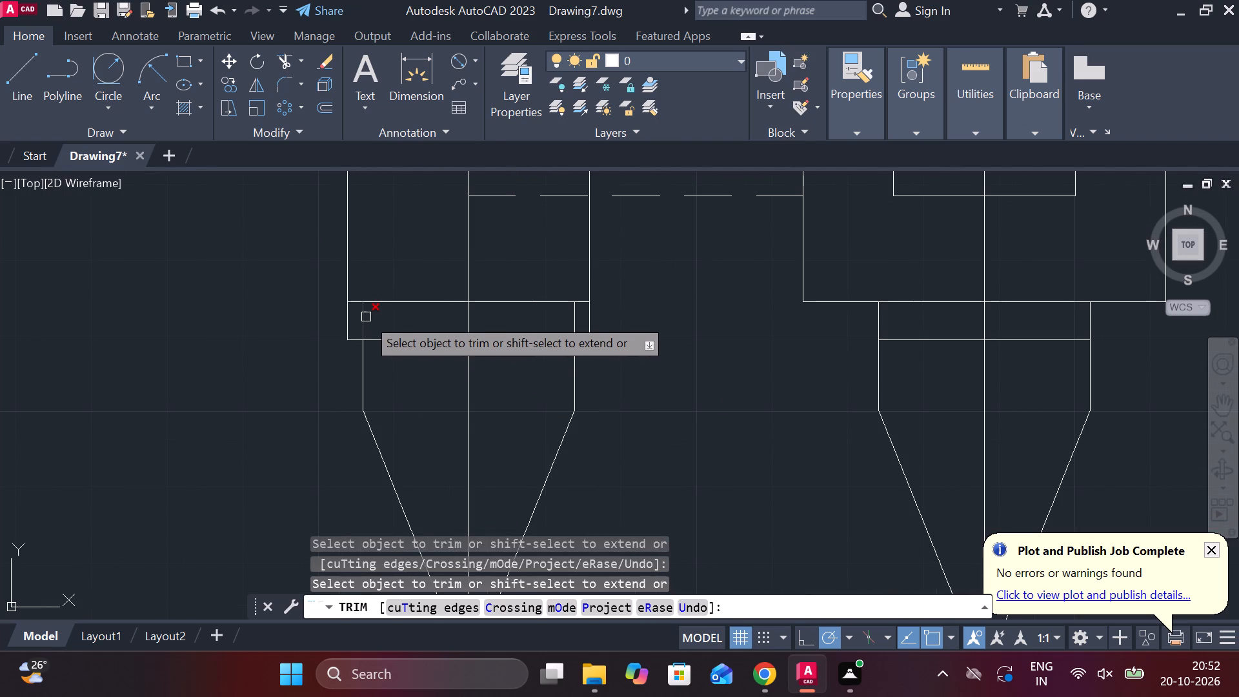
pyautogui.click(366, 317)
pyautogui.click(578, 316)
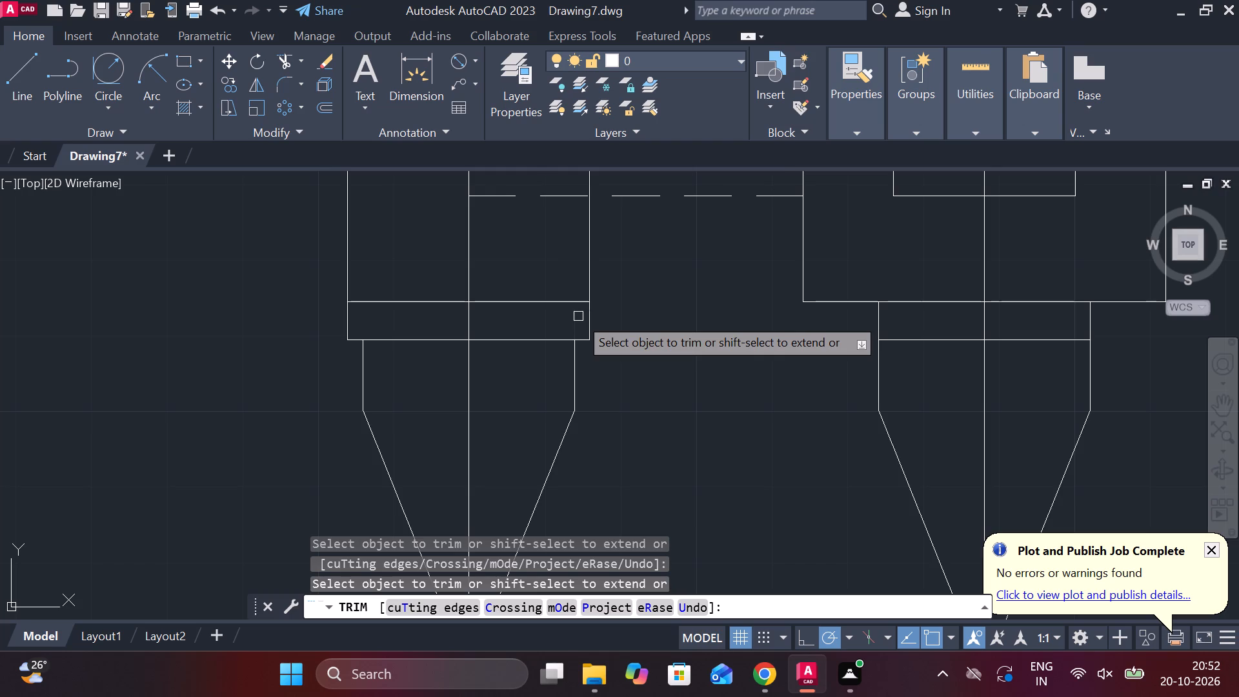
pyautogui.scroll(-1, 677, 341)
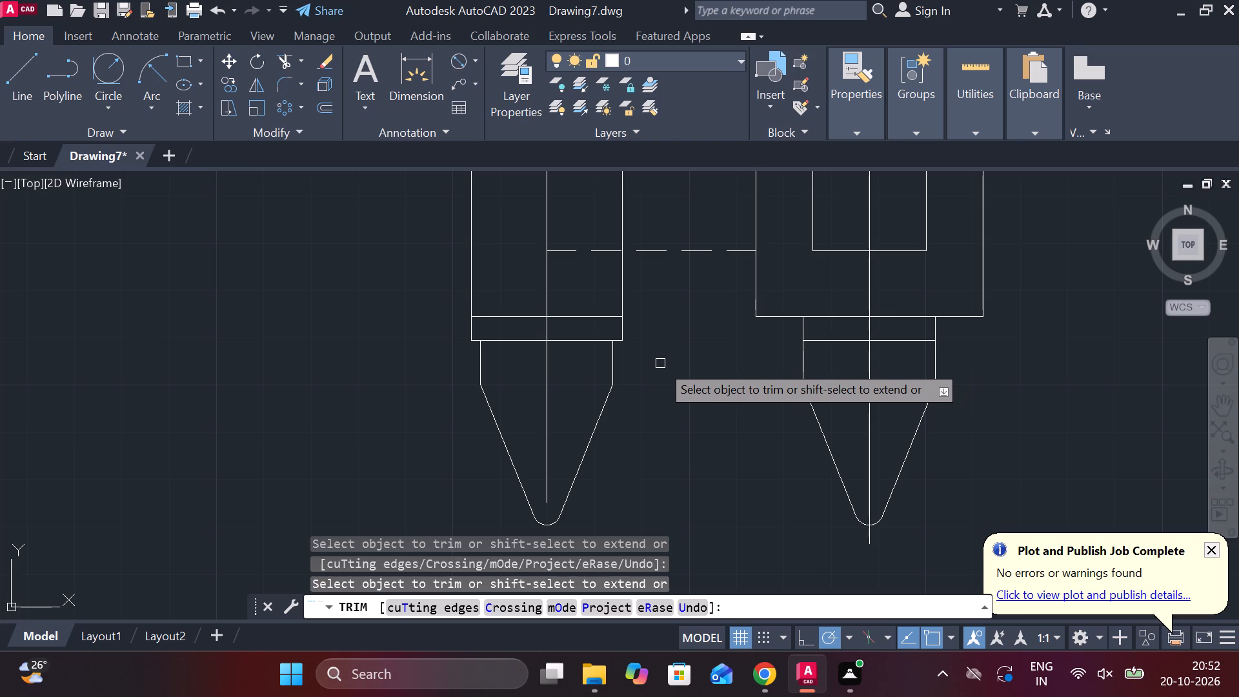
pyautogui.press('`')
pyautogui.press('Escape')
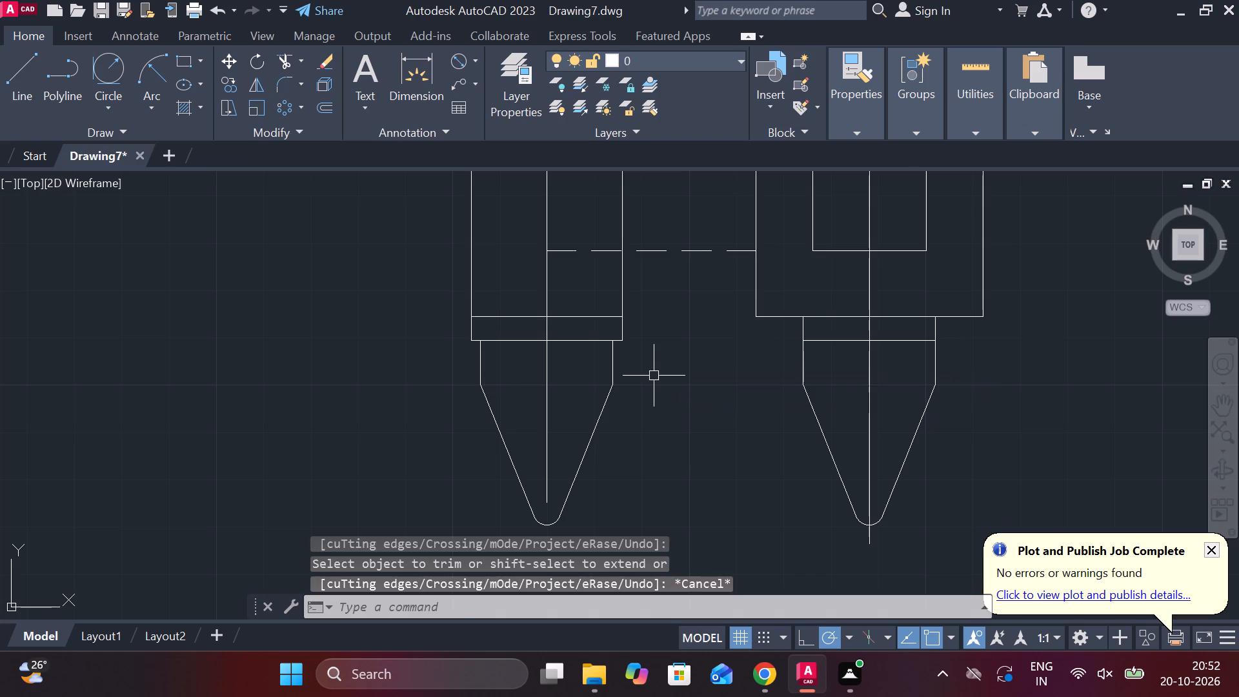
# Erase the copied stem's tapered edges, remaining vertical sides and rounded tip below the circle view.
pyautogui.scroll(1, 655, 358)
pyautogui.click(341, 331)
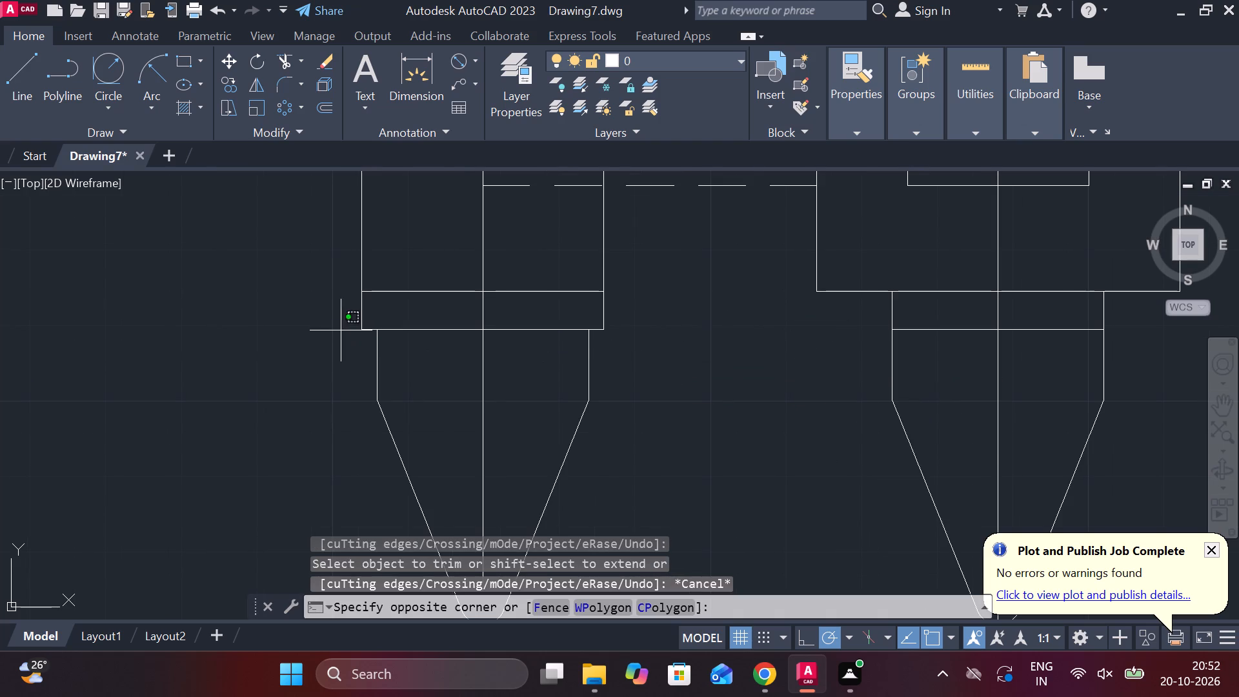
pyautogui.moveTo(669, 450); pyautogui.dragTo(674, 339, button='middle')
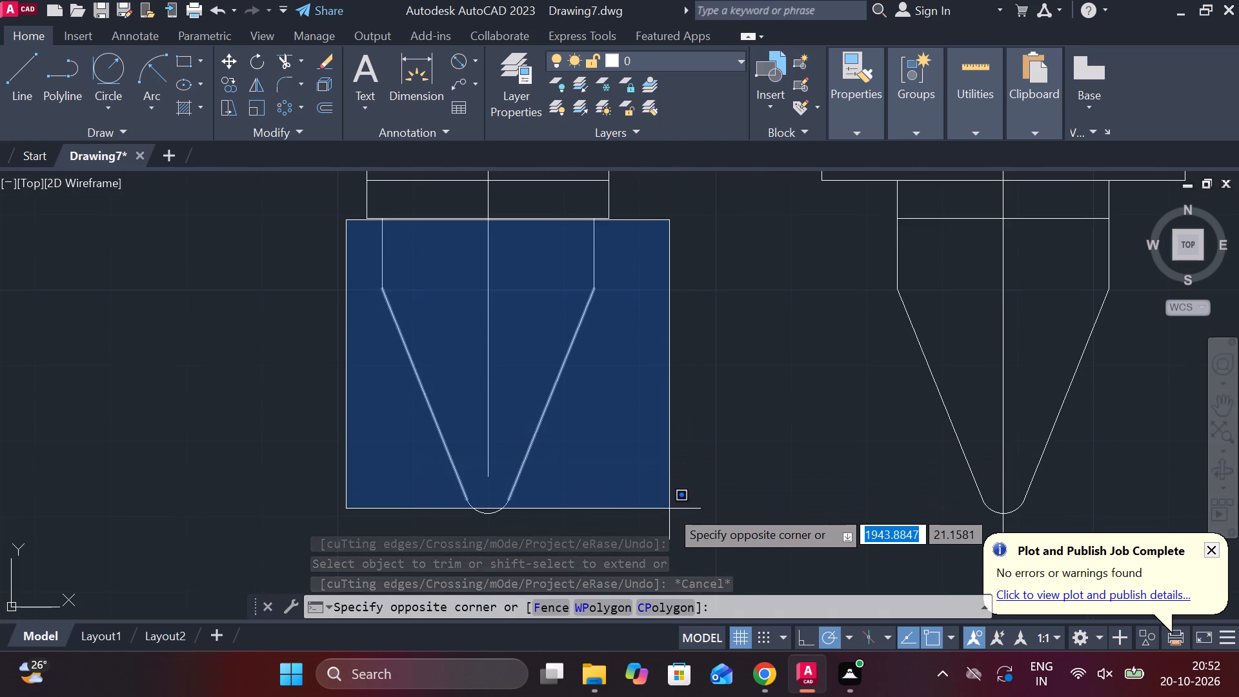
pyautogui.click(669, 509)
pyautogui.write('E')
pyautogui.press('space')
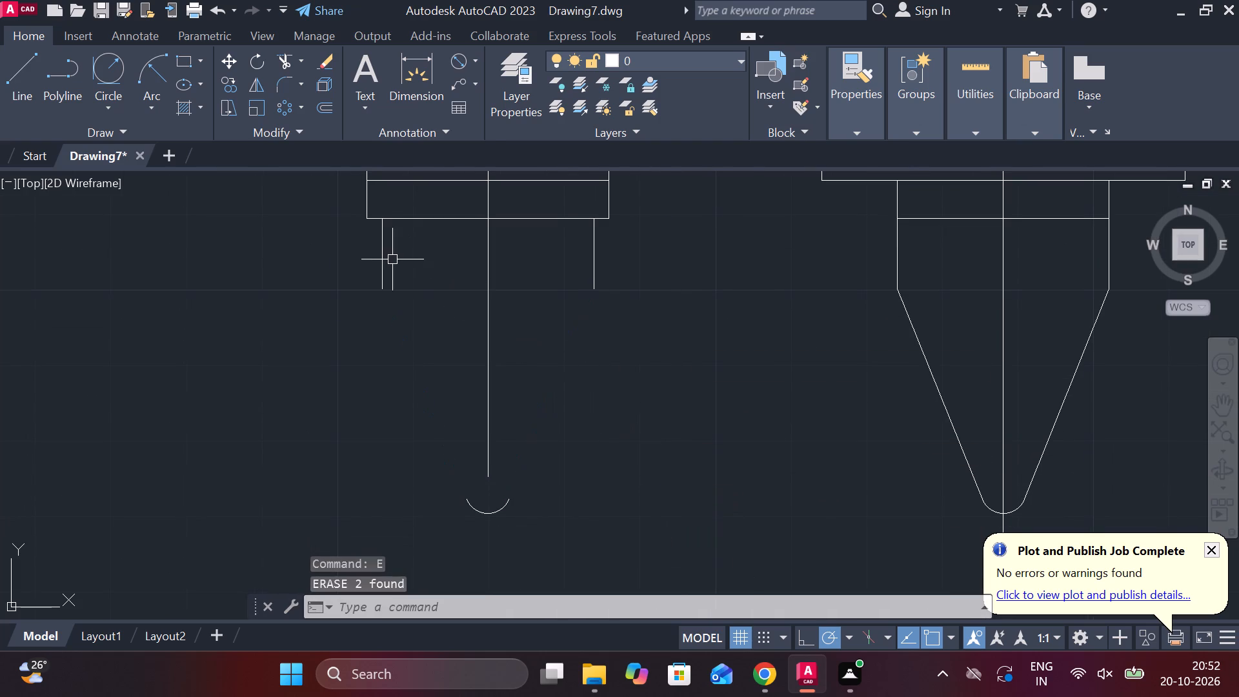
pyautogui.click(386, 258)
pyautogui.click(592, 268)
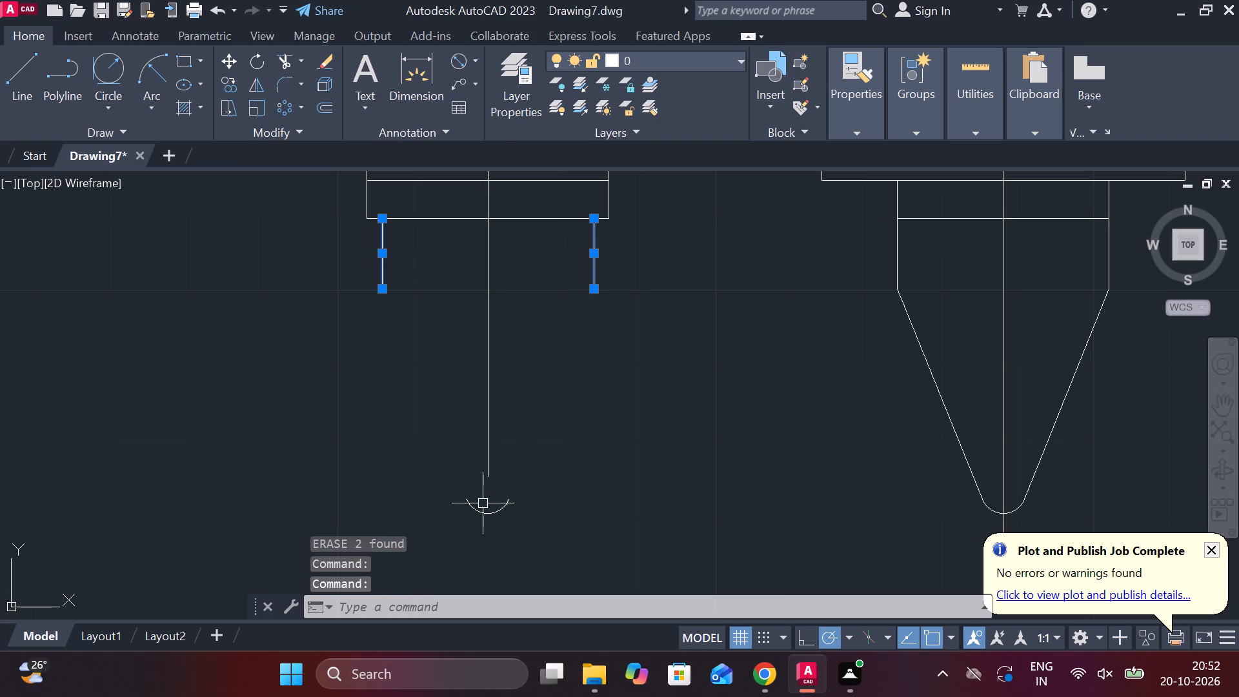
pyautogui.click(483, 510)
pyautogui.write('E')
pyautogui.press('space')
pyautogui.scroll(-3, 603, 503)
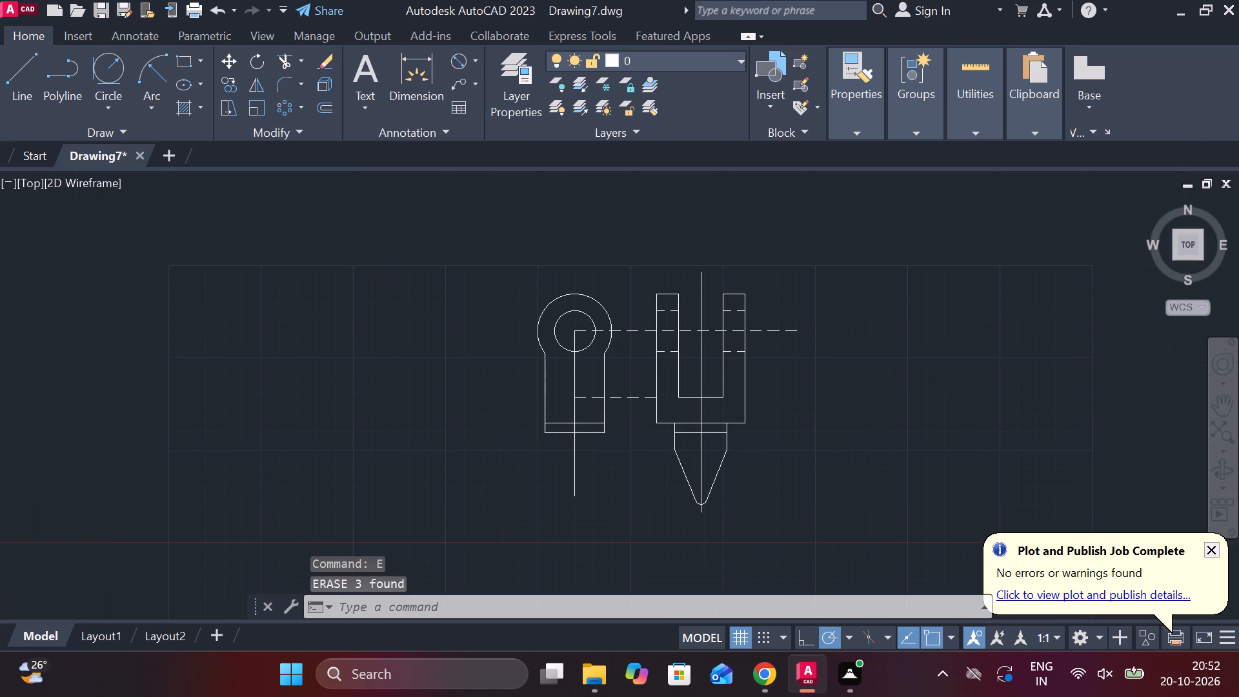
# Examine the base of the circle view against the fork's base and stem junction in the side view.
pyautogui.scroll(2, 630, 463)
pyautogui.moveTo(643, 461); pyautogui.dragTo(654, 463, button='middle')
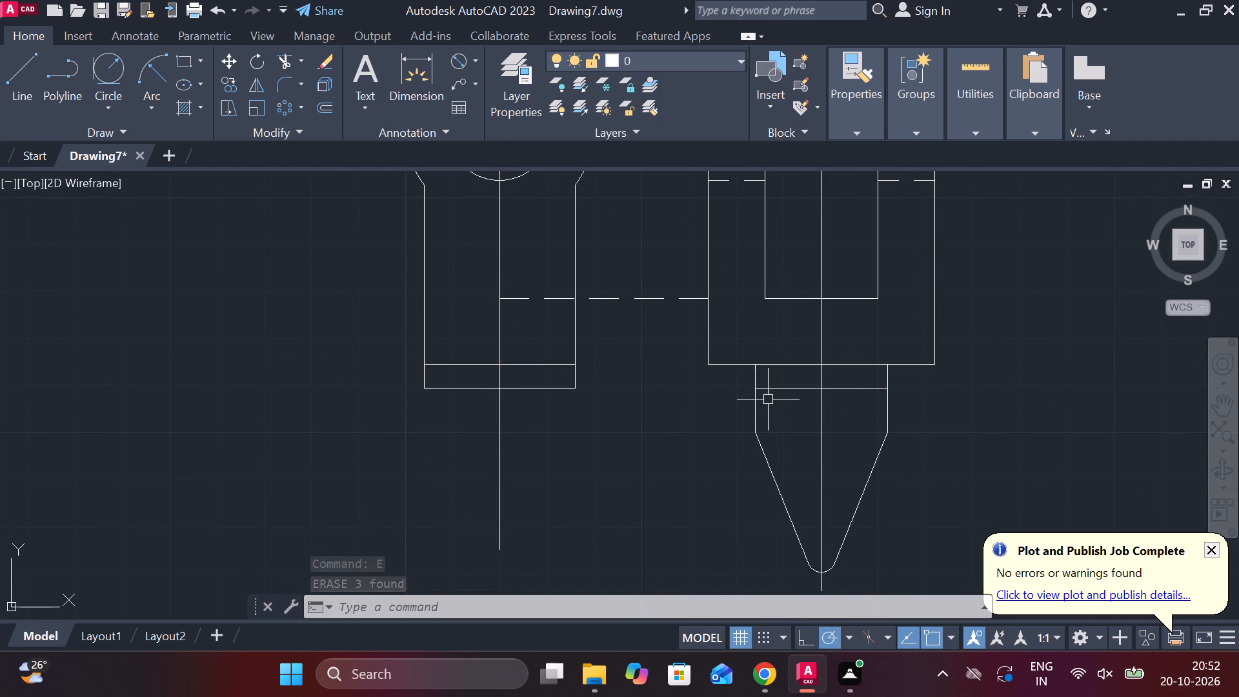
pyautogui.scroll(2, 796, 433)
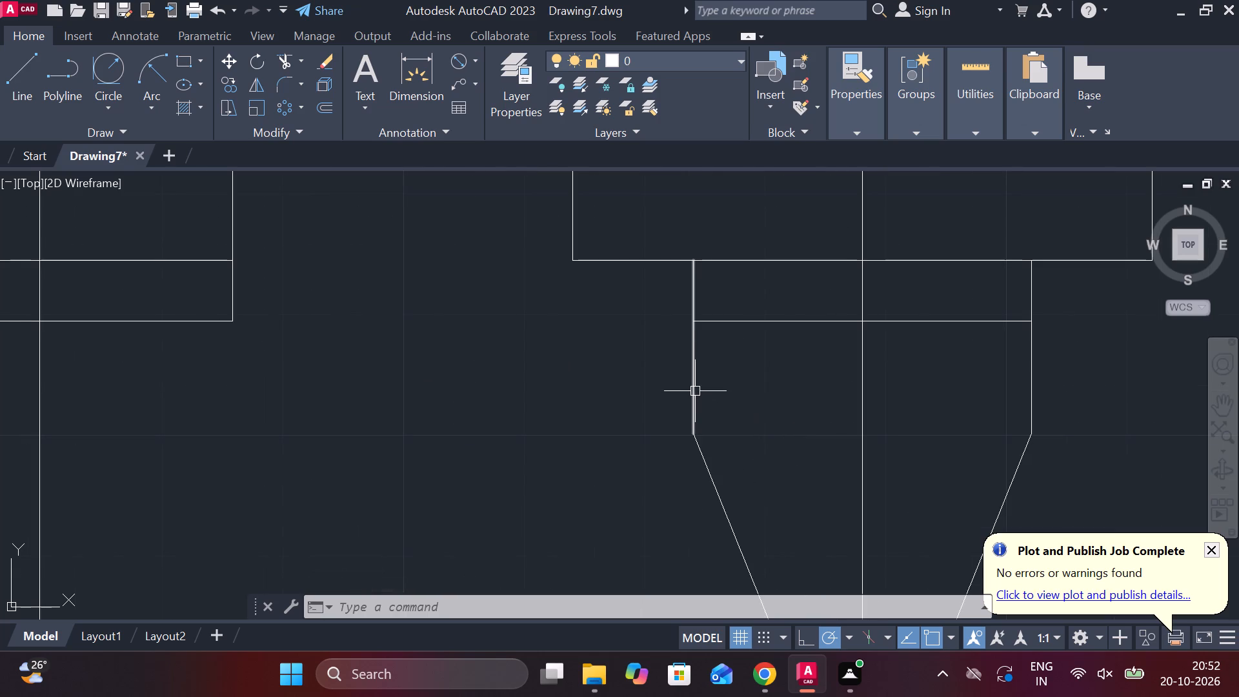
pyautogui.scroll(-3, 474, 463)
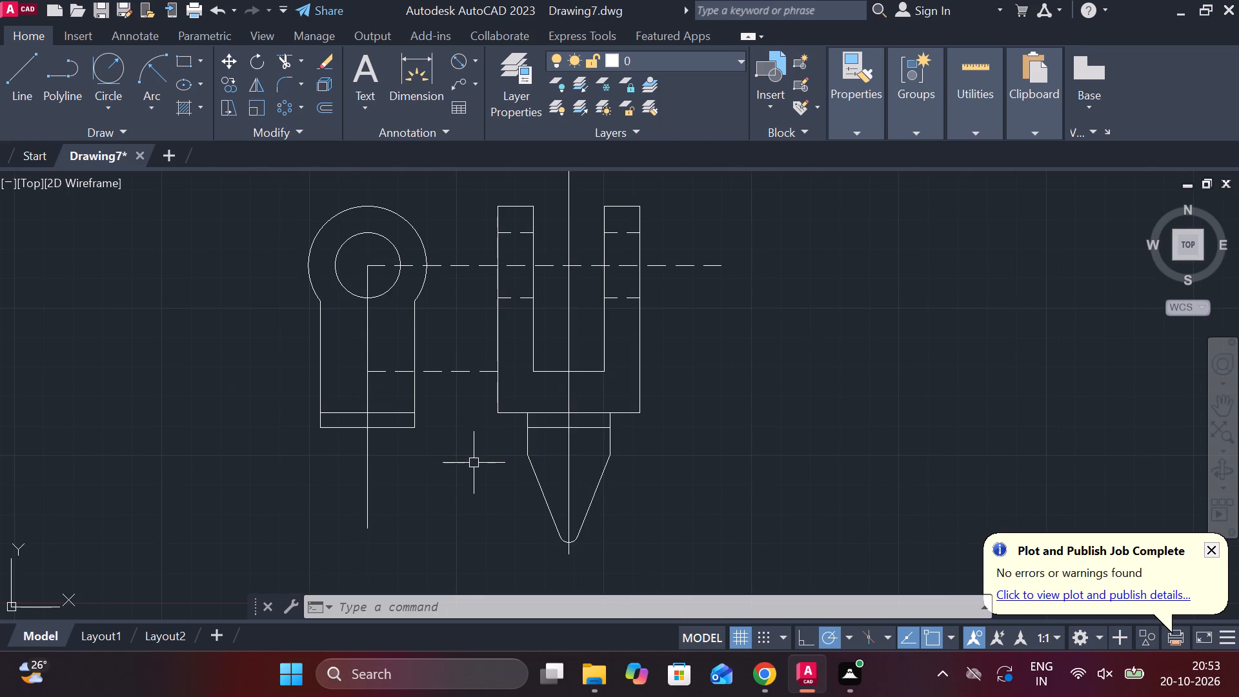
pyautogui.scroll(1, 565, 485)
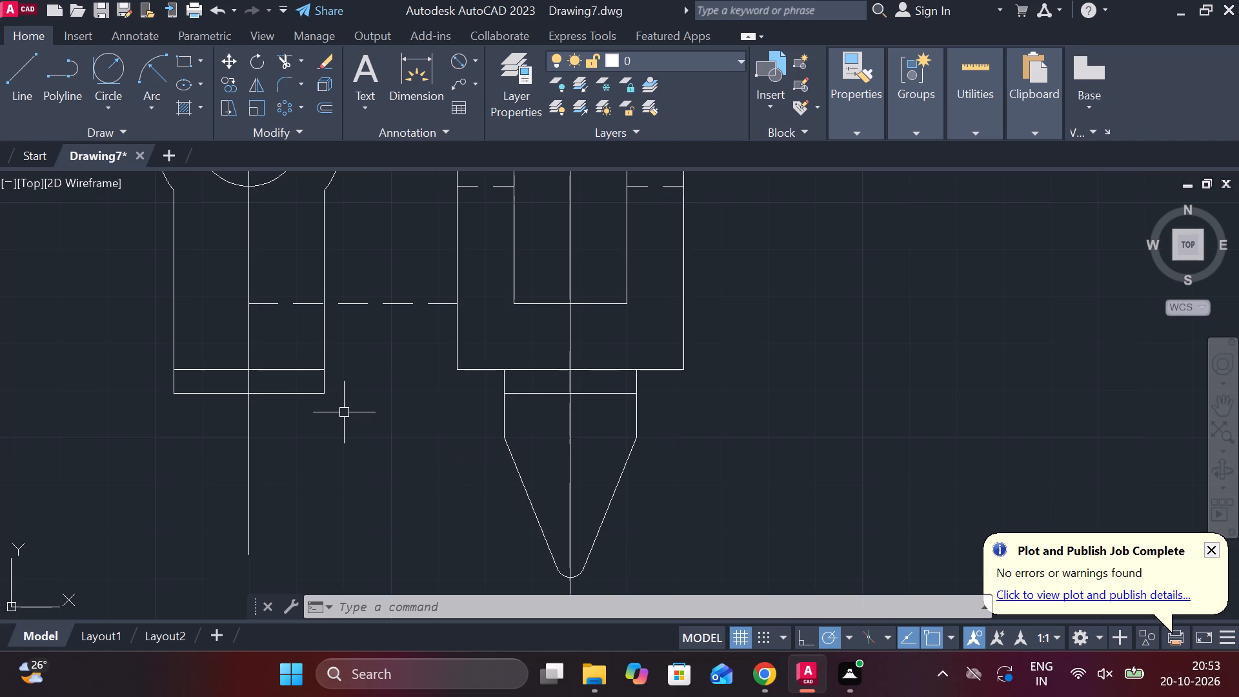
pyautogui.scroll(-1, 343, 420)
pyautogui.moveTo(428, 425); pyautogui.dragTo(459, 465, button='middle')
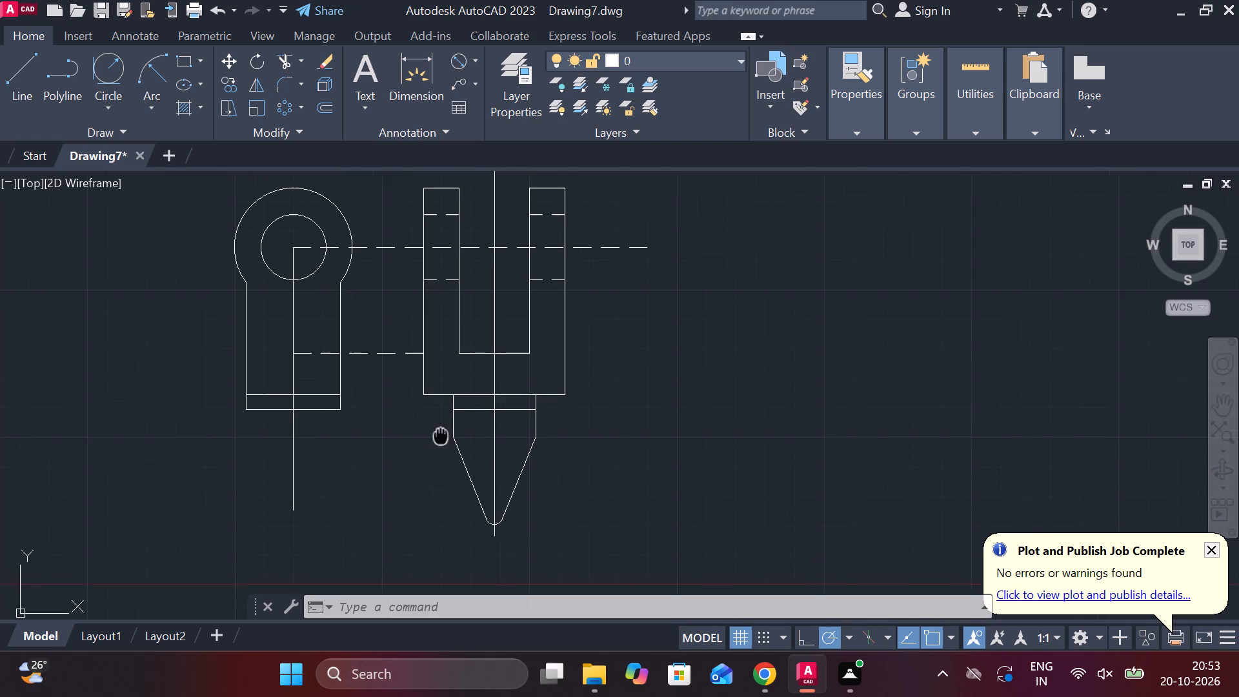
pyautogui.moveTo(459, 465); pyautogui.dragTo(485, 508, button='middle')
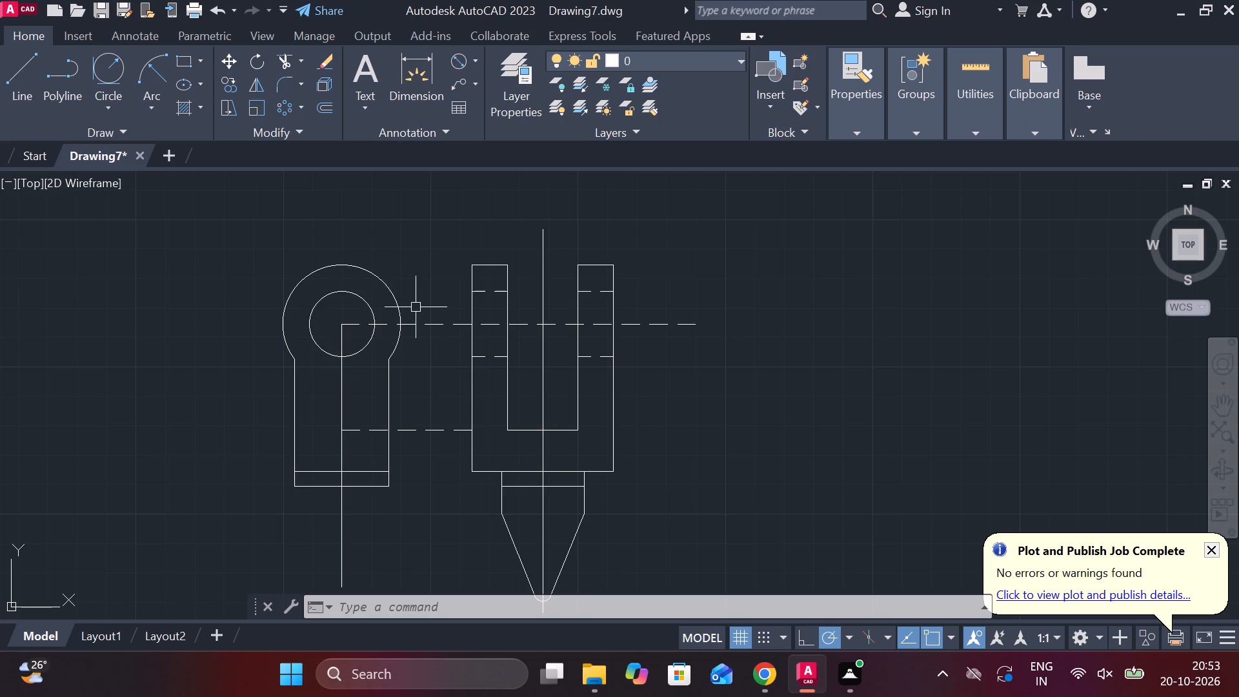
pyautogui.scroll(-1, 461, 398)
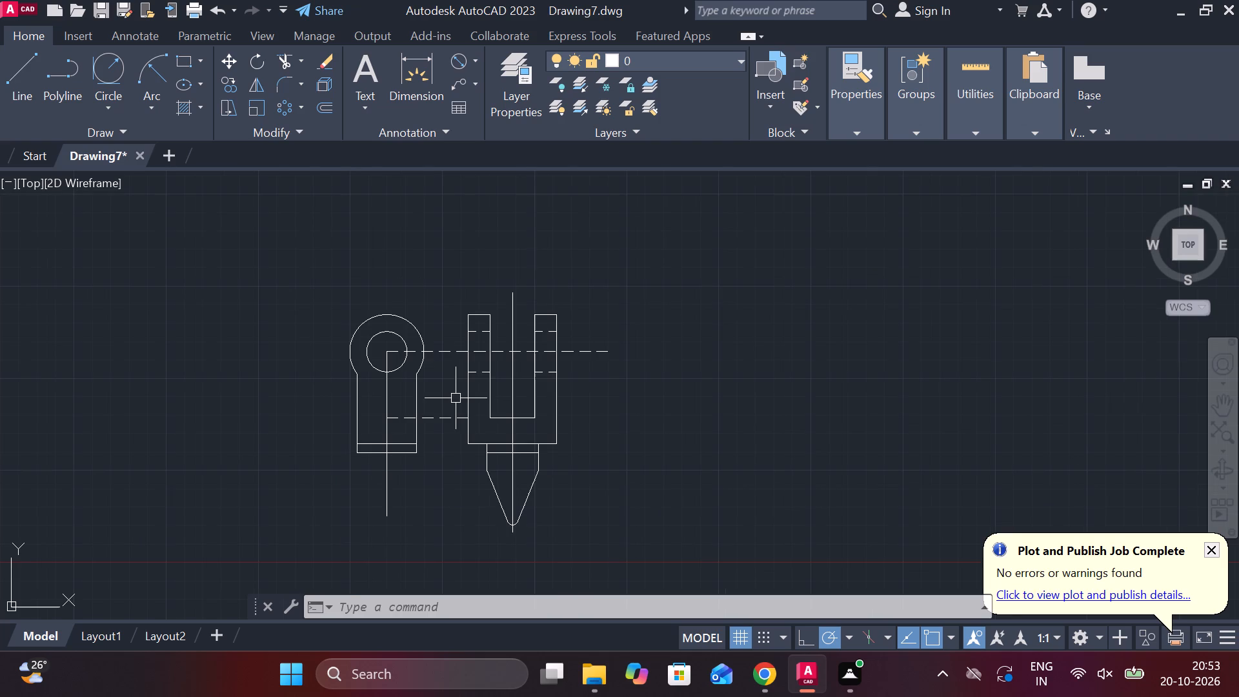
pyautogui.scroll(1, 451, 506)
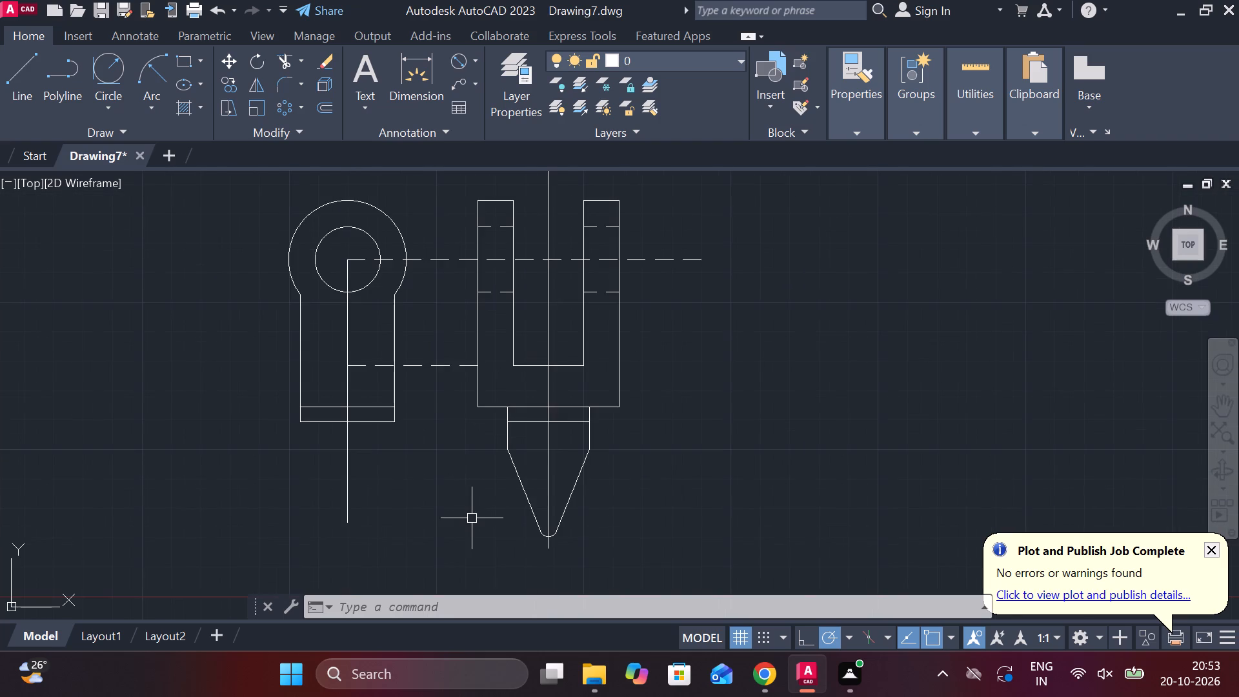
# Trim the fork stem's two vertical sides between the fork's base and the horizontal line across the stem's top.
pyautogui.scroll(1, 475, 516)
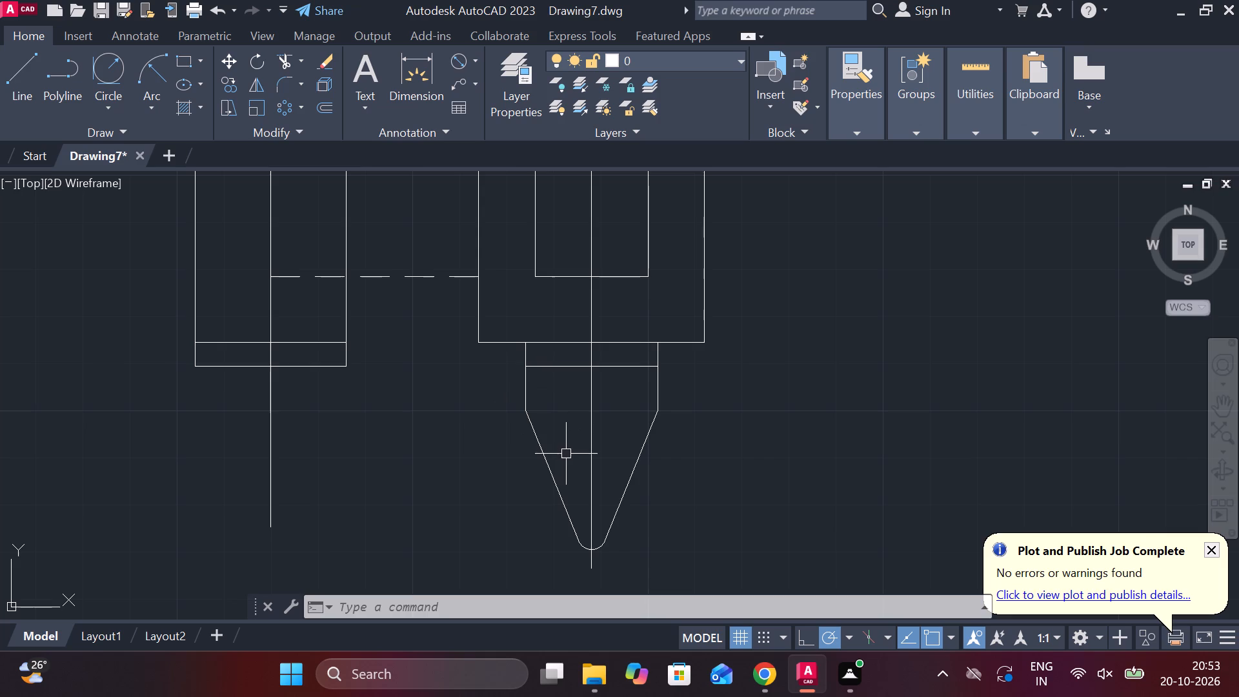
pyautogui.write('TR')
pyautogui.press('space')
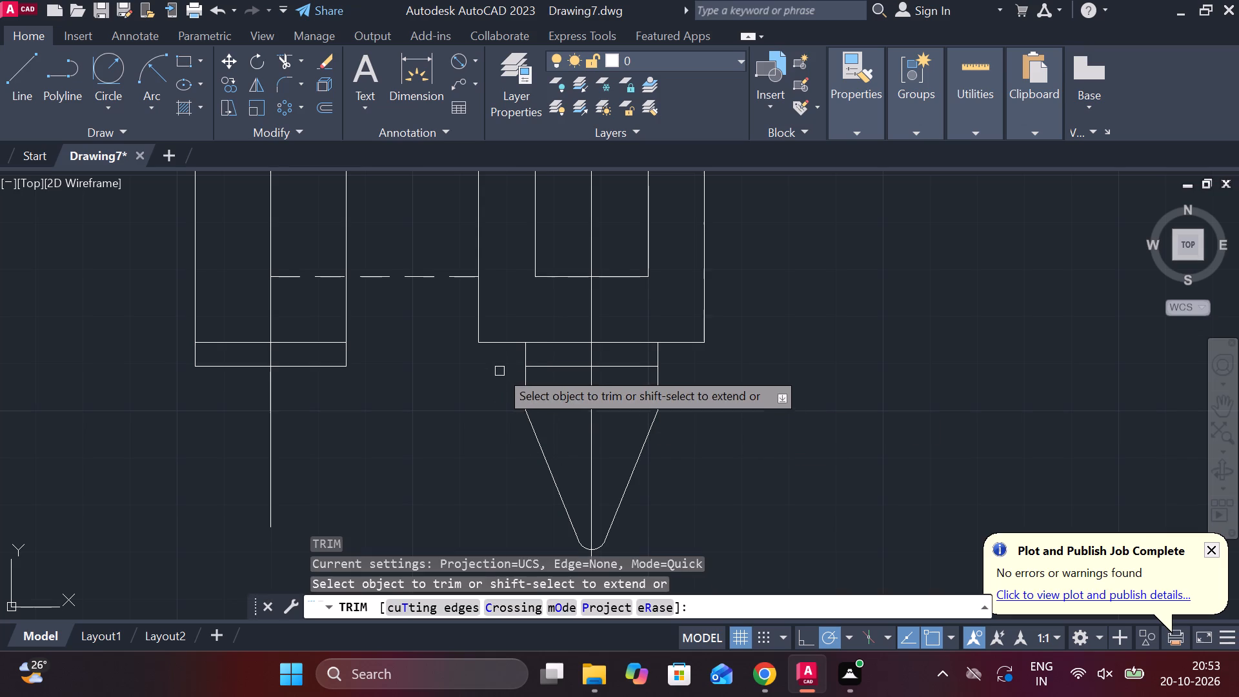
pyautogui.click(526, 354)
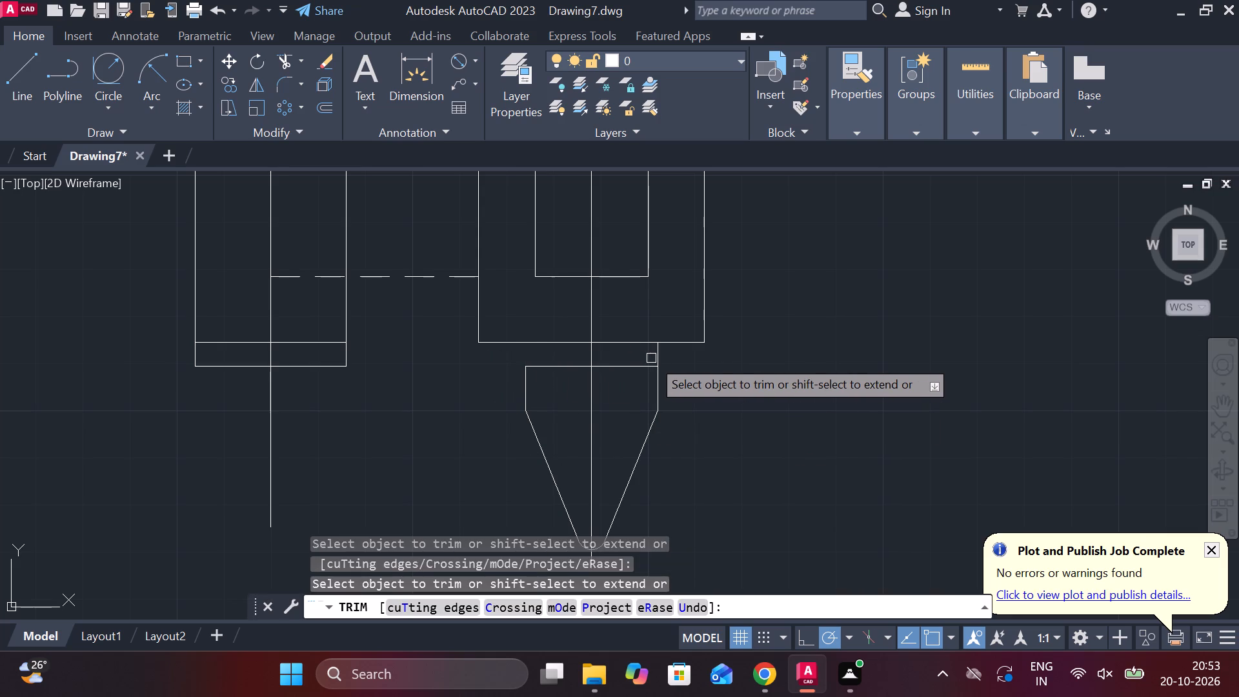
pyautogui.click(661, 356)
pyautogui.press('Escape')
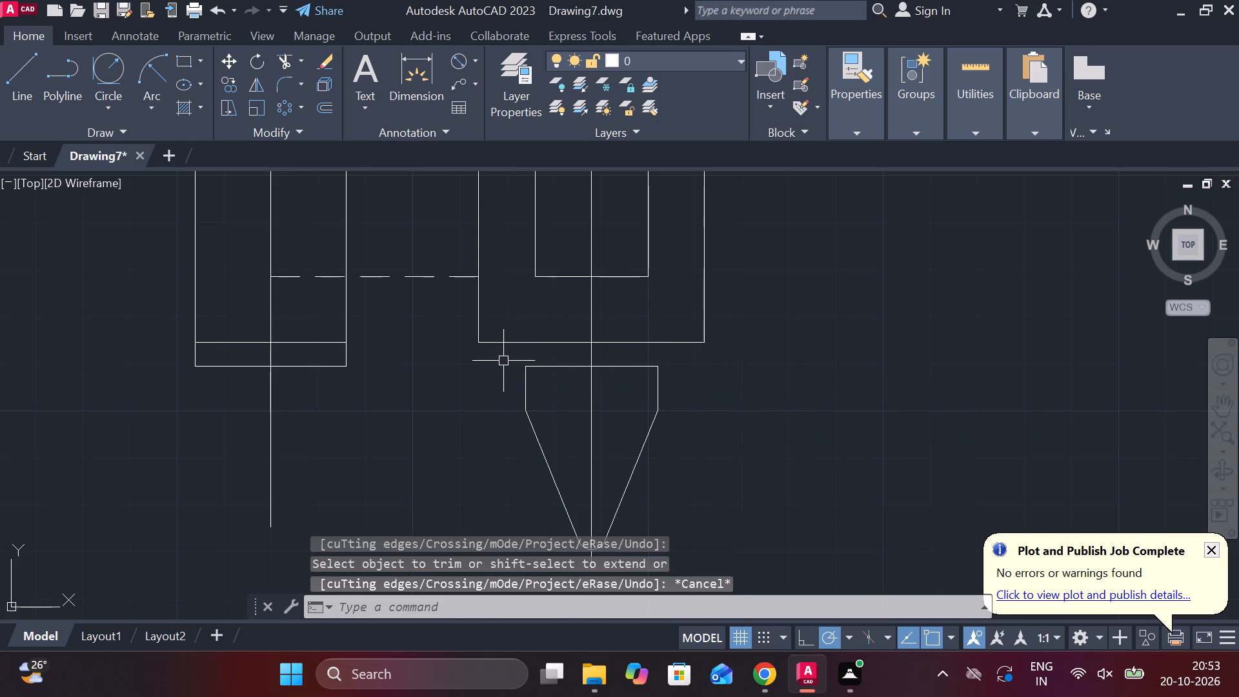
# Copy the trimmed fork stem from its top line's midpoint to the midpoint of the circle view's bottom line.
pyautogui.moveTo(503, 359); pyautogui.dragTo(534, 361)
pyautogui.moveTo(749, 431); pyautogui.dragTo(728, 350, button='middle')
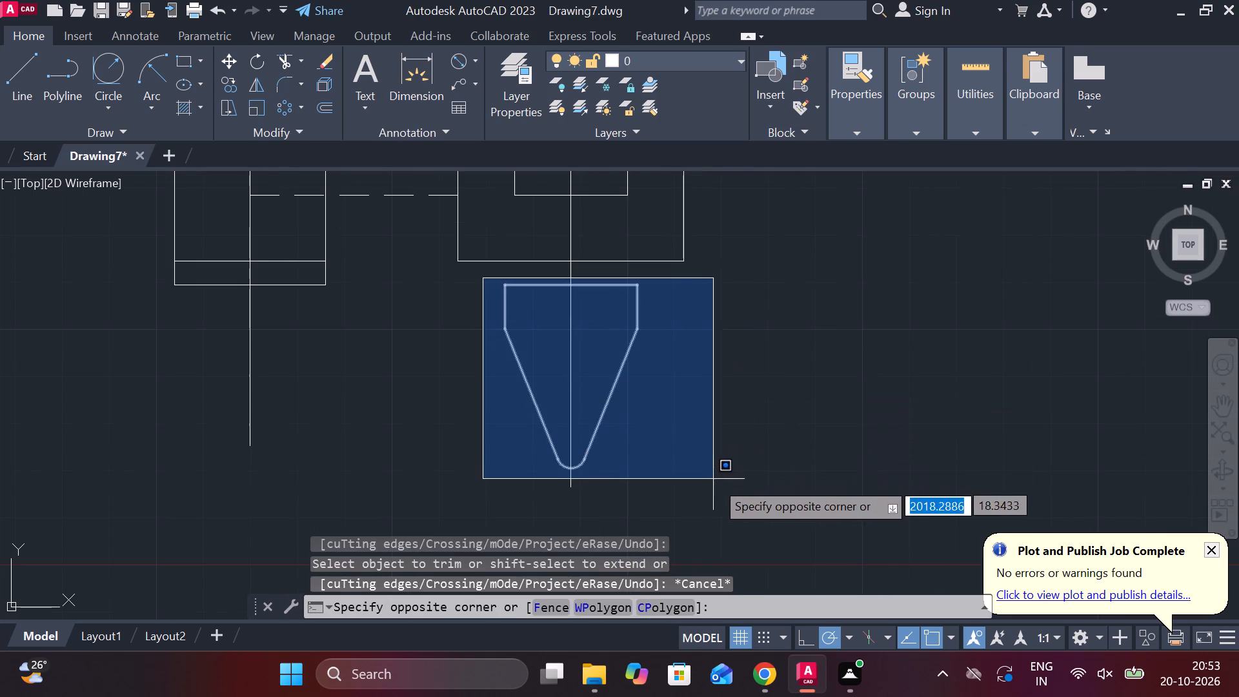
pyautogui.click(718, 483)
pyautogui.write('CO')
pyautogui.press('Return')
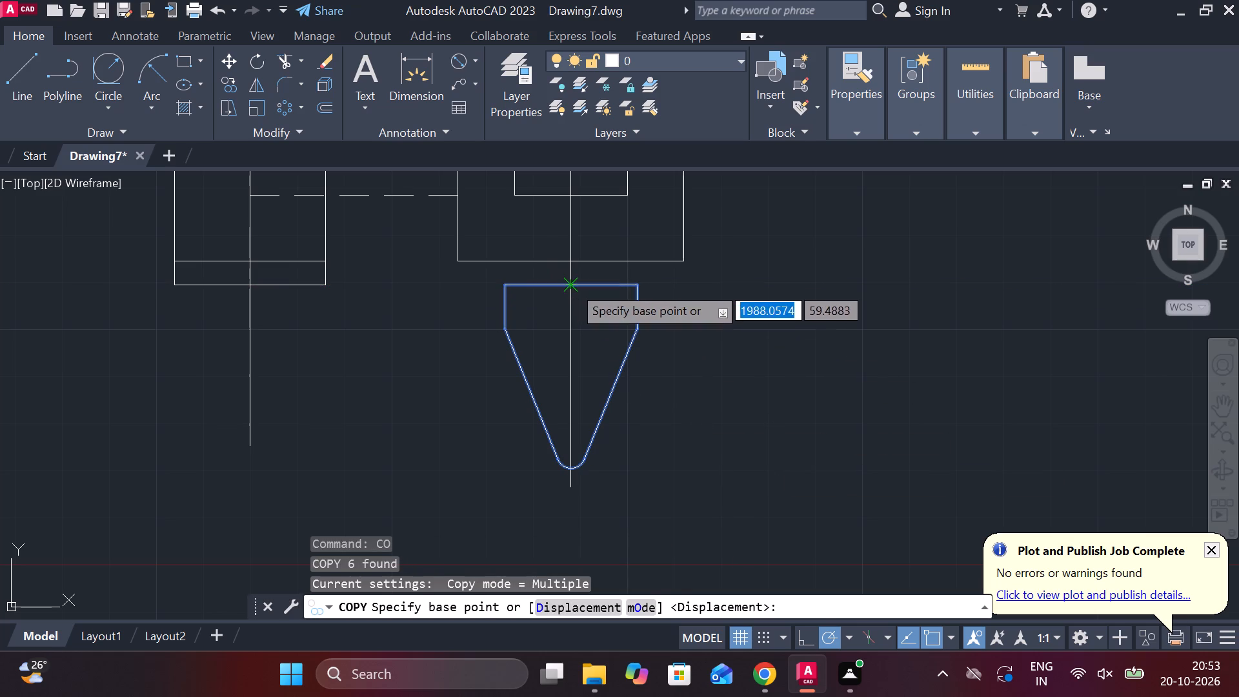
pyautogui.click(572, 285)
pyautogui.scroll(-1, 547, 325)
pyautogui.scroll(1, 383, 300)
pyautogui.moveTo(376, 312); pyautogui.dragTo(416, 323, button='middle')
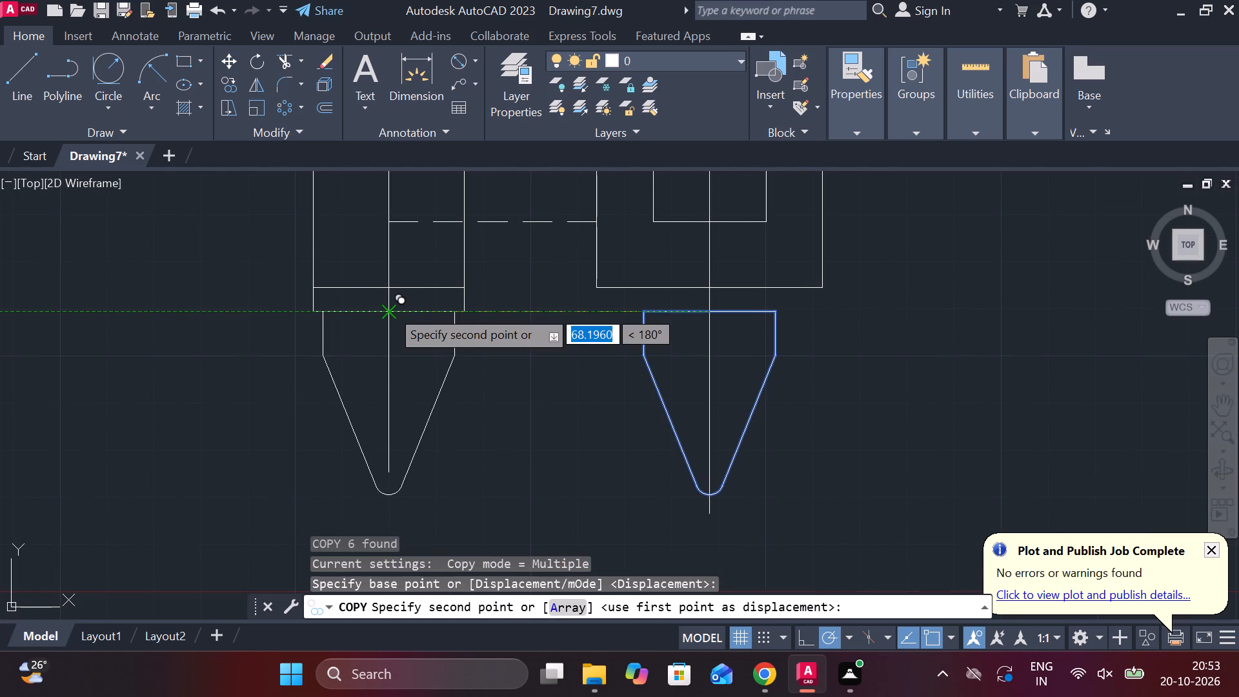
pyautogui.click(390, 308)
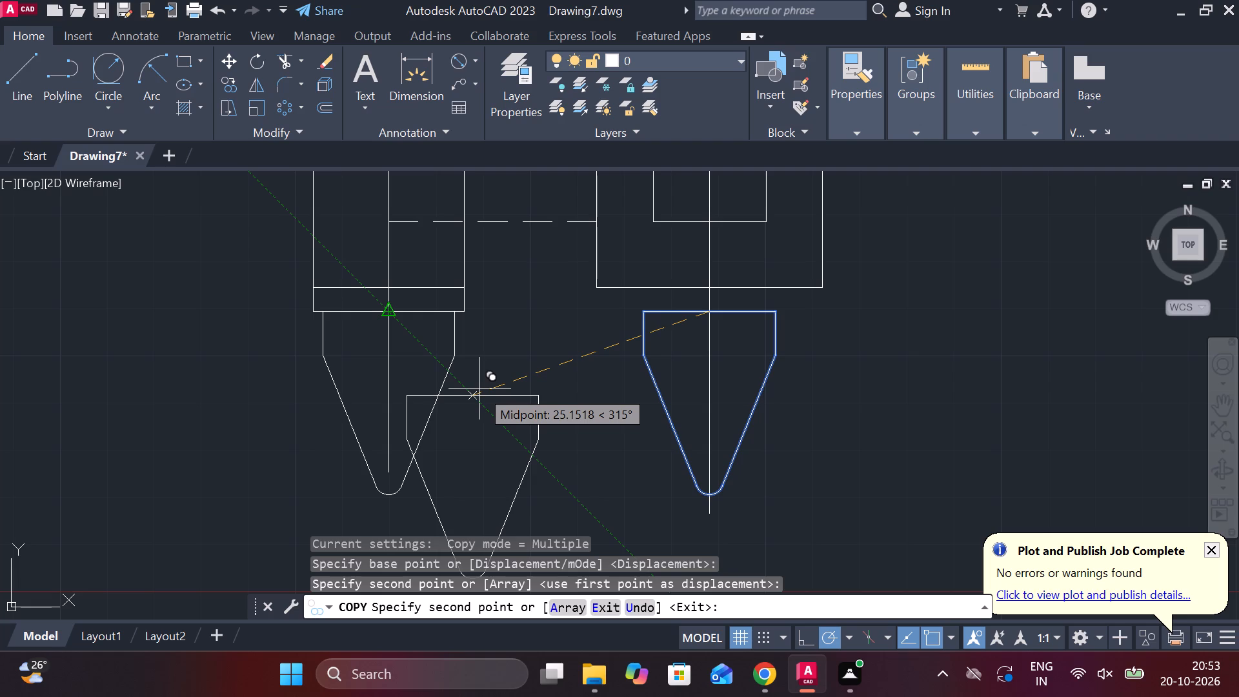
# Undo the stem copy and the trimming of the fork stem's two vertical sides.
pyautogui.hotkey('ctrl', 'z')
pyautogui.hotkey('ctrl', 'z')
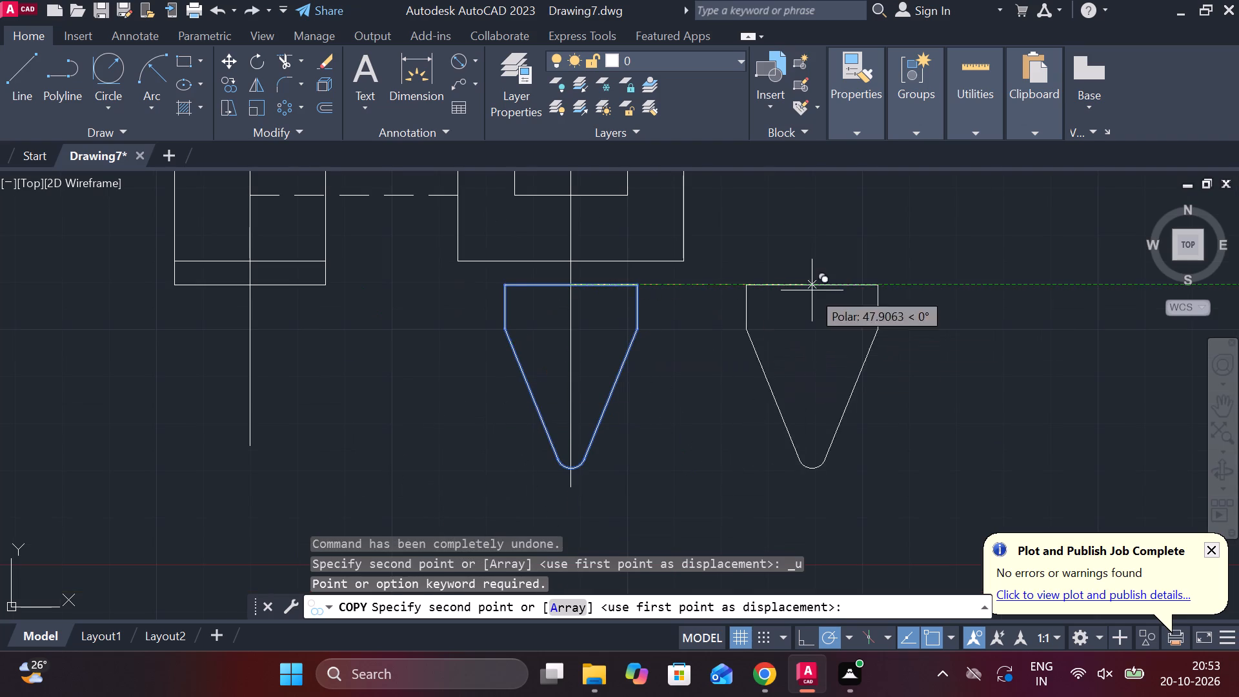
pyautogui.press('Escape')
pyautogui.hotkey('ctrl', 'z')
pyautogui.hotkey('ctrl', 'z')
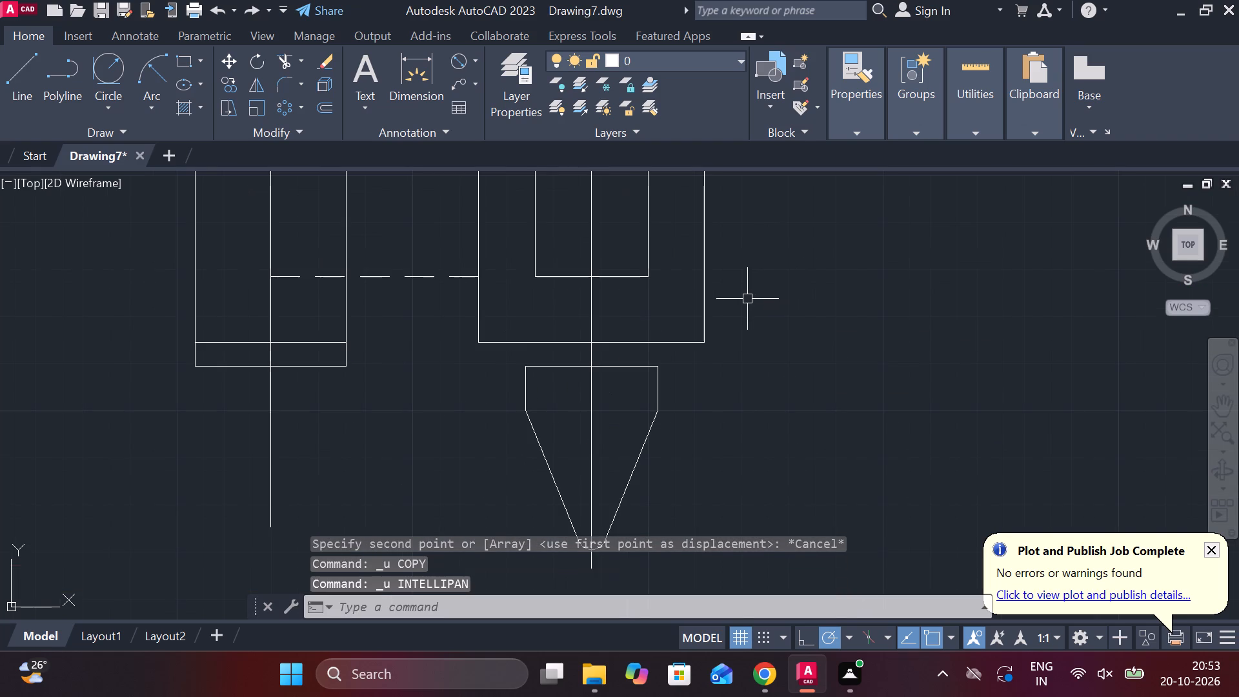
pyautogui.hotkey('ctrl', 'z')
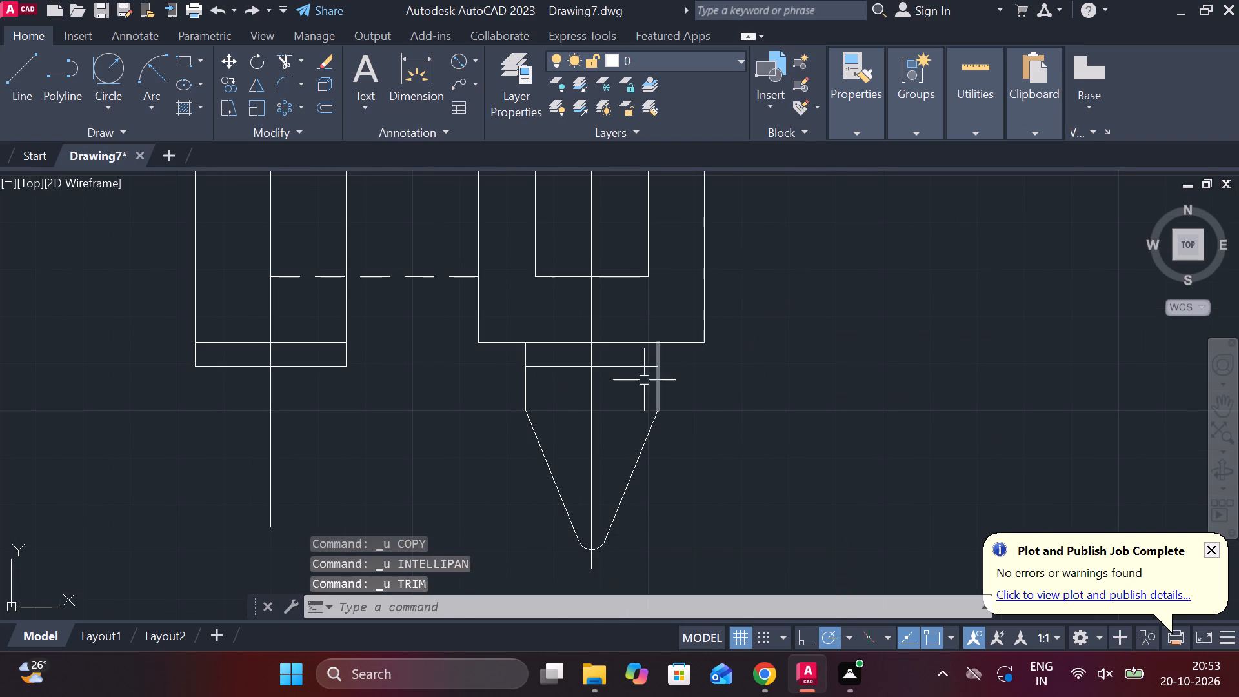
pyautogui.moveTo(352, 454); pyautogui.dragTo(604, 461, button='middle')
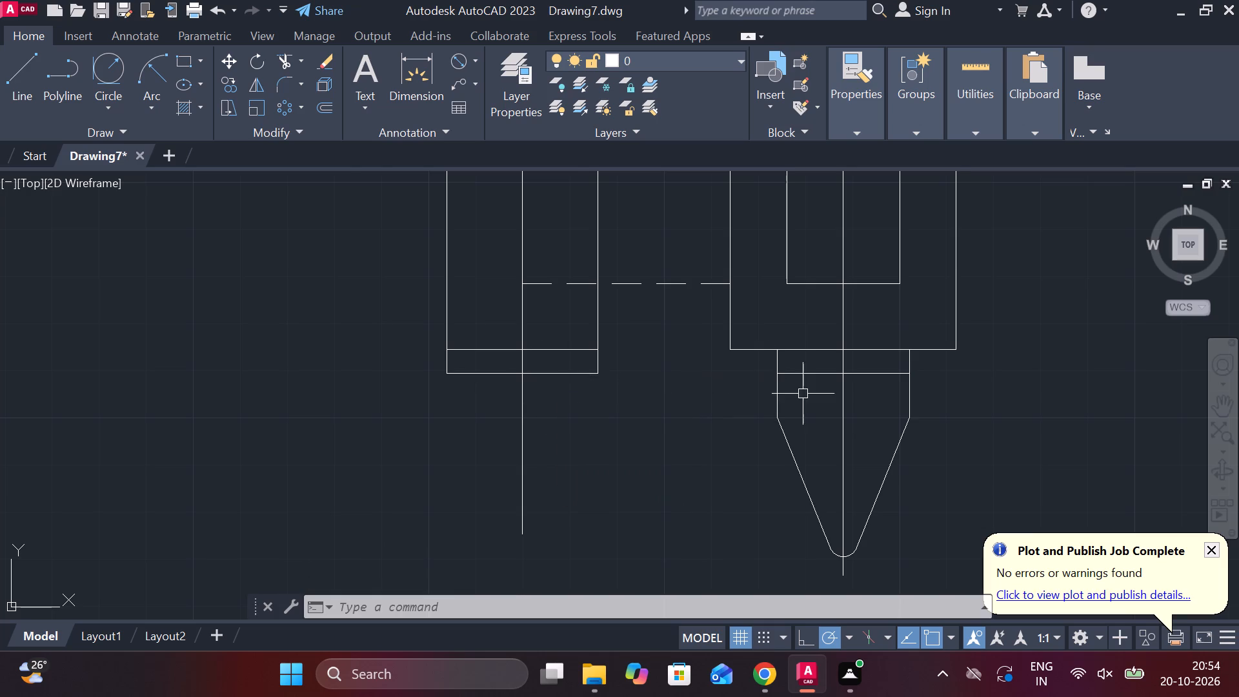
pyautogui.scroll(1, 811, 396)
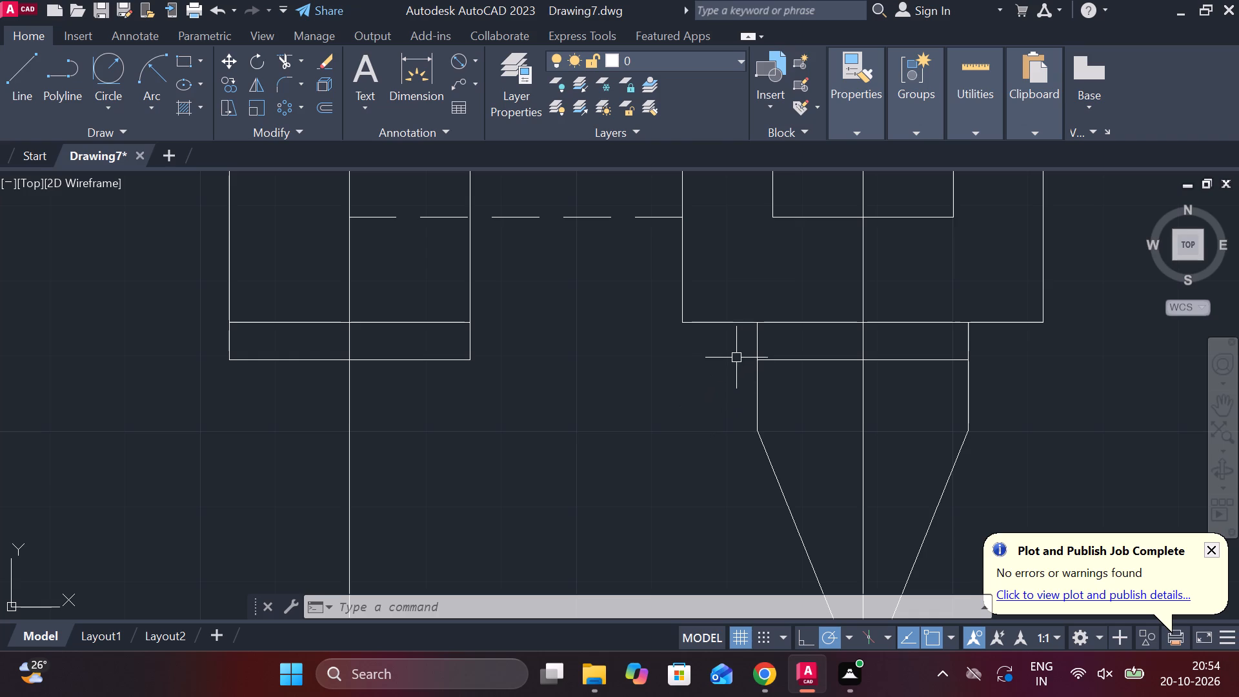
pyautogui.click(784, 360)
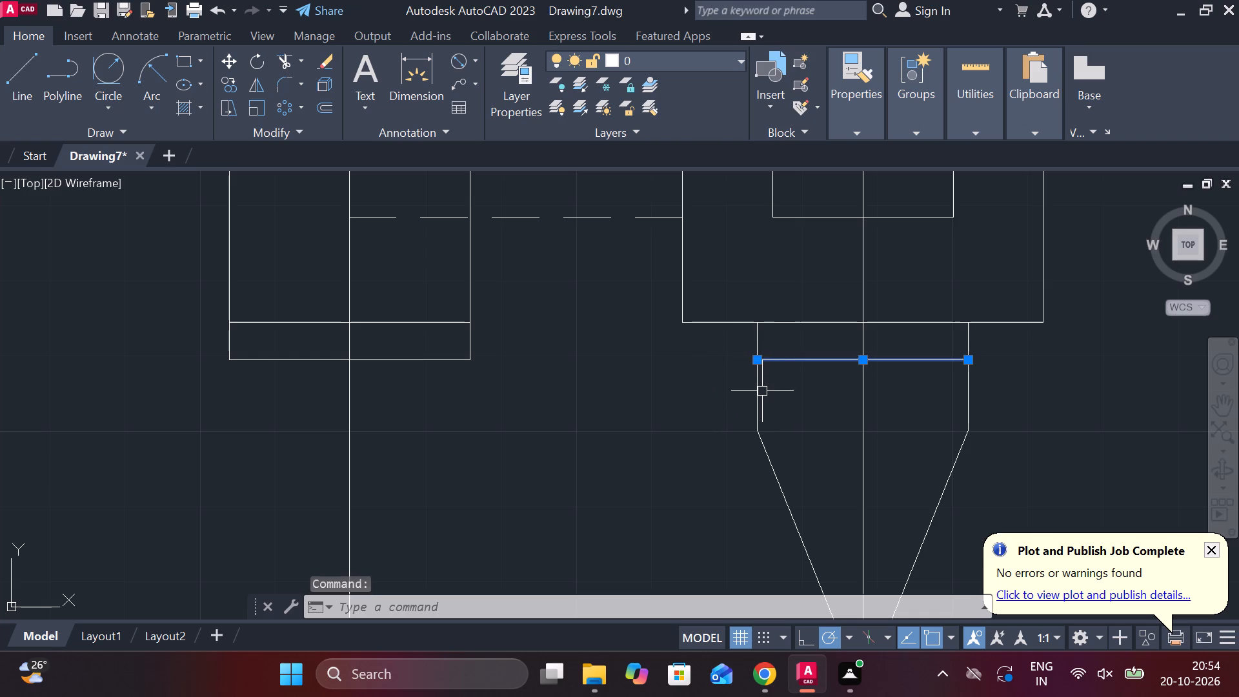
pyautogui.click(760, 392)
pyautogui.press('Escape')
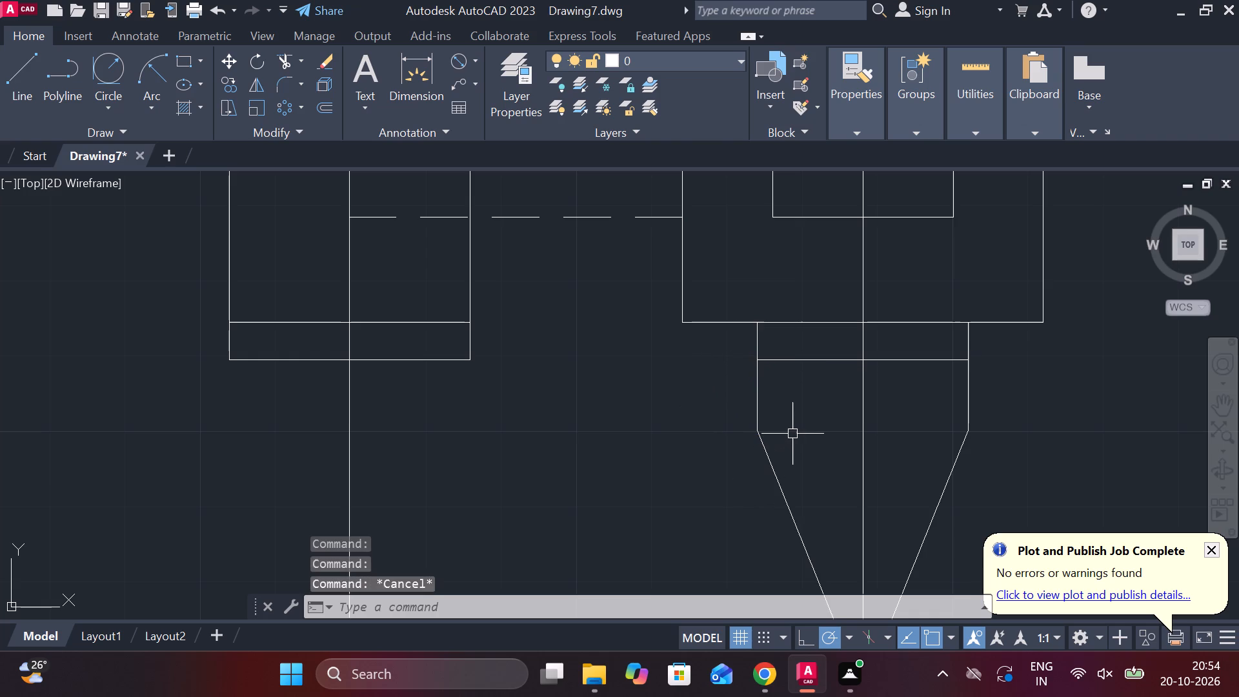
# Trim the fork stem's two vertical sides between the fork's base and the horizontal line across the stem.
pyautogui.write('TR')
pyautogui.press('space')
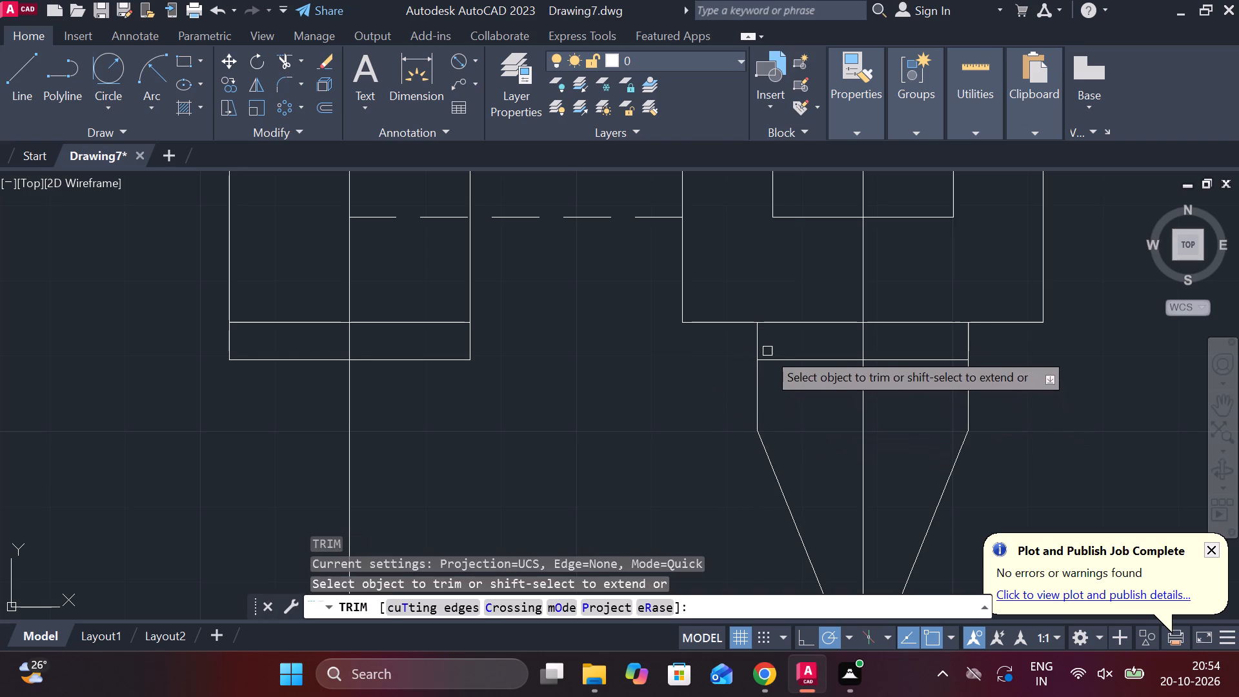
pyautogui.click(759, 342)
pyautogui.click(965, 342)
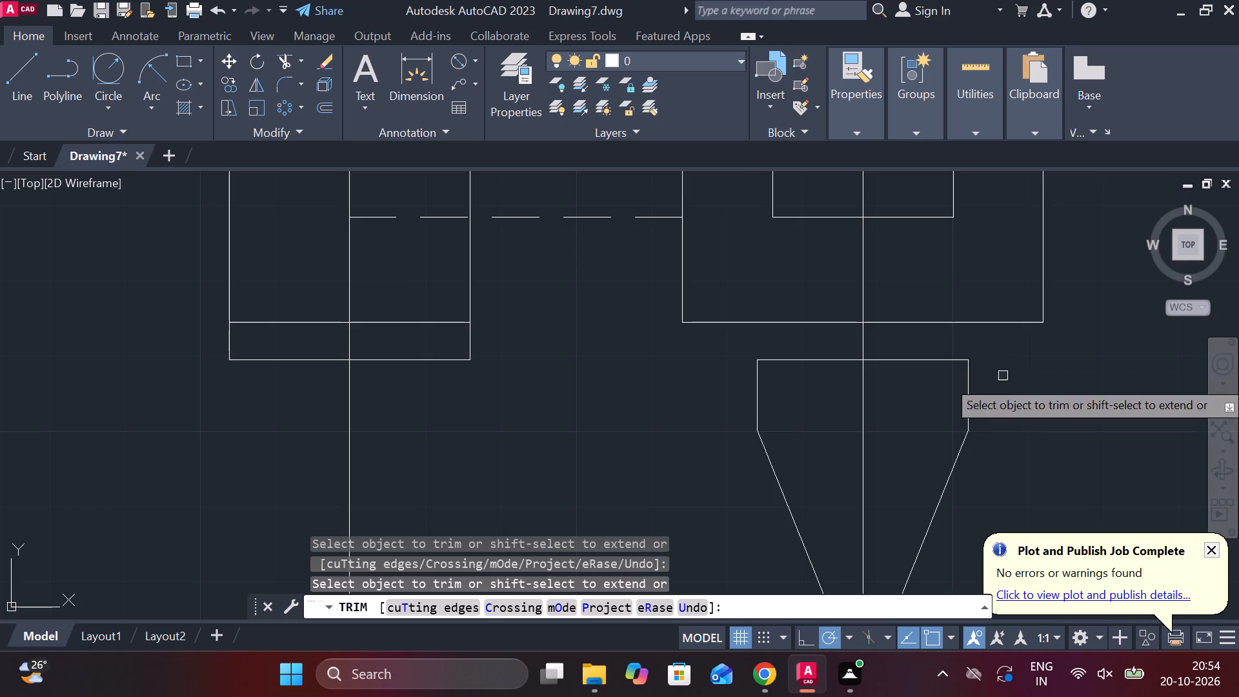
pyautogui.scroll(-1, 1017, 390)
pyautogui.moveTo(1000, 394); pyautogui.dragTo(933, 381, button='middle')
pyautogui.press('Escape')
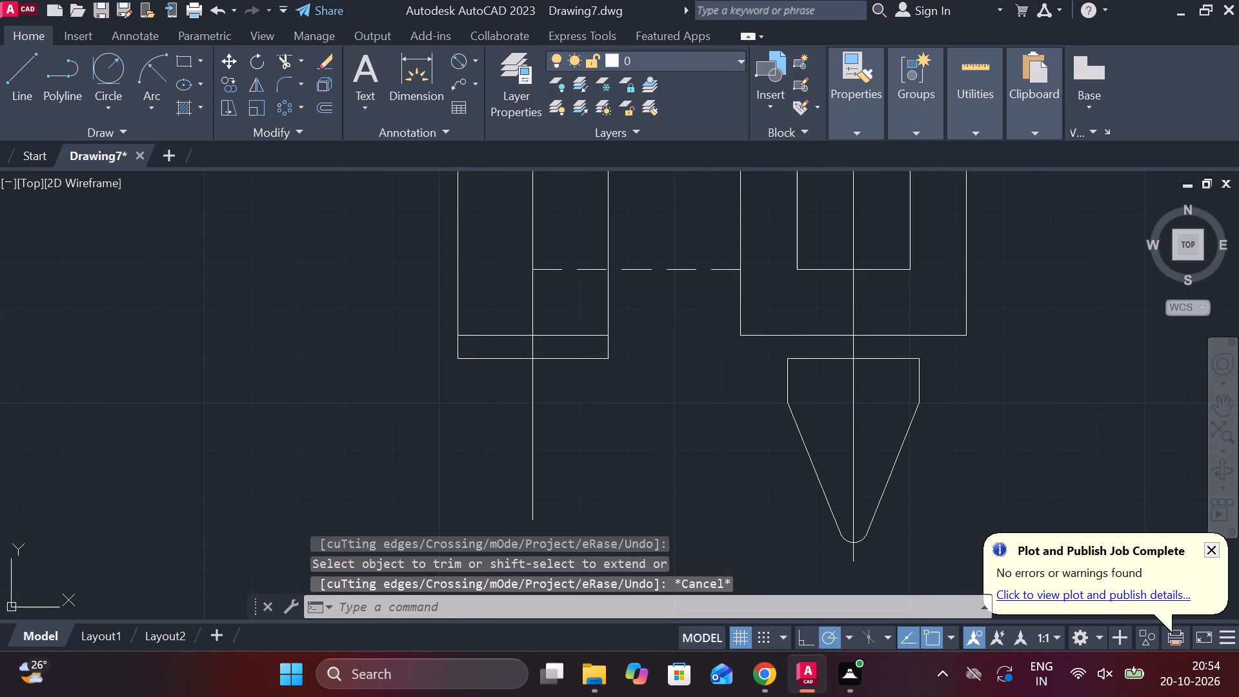
# Copy the fork stem from its top line's midpoint to the midpoint of the circle view's bottom line.
pyautogui.click(778, 341)
pyautogui.click(945, 561)
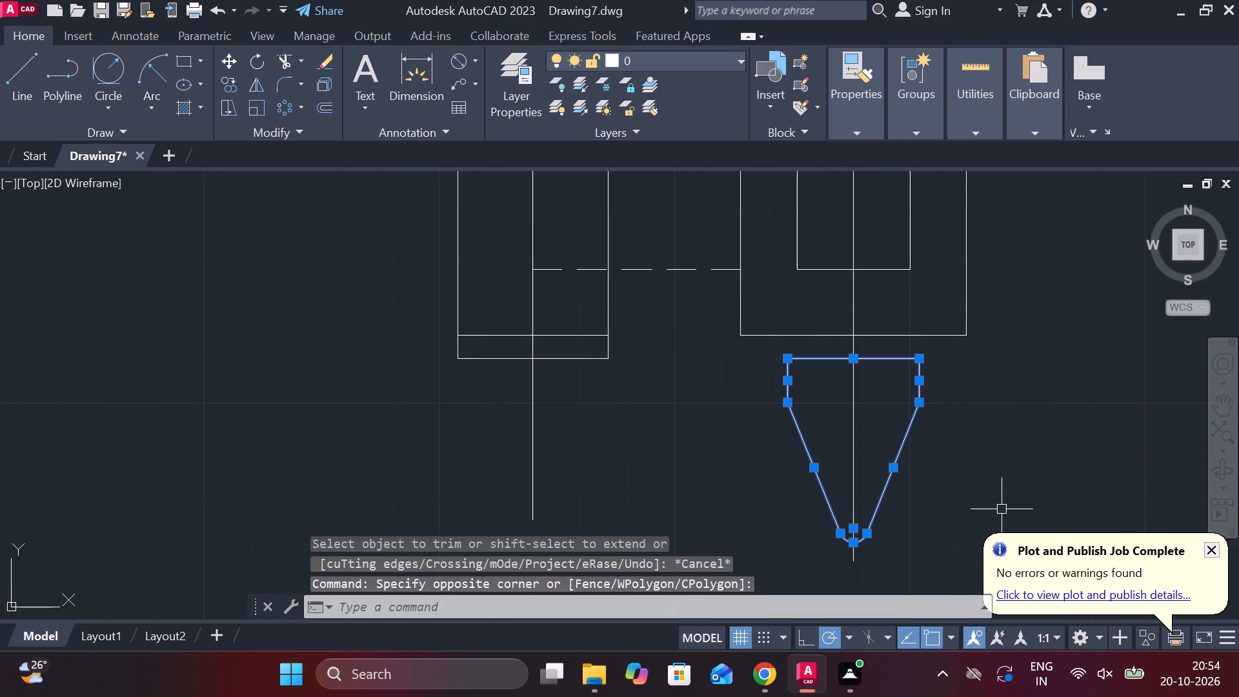
pyautogui.write('CO')
pyautogui.press('Return')
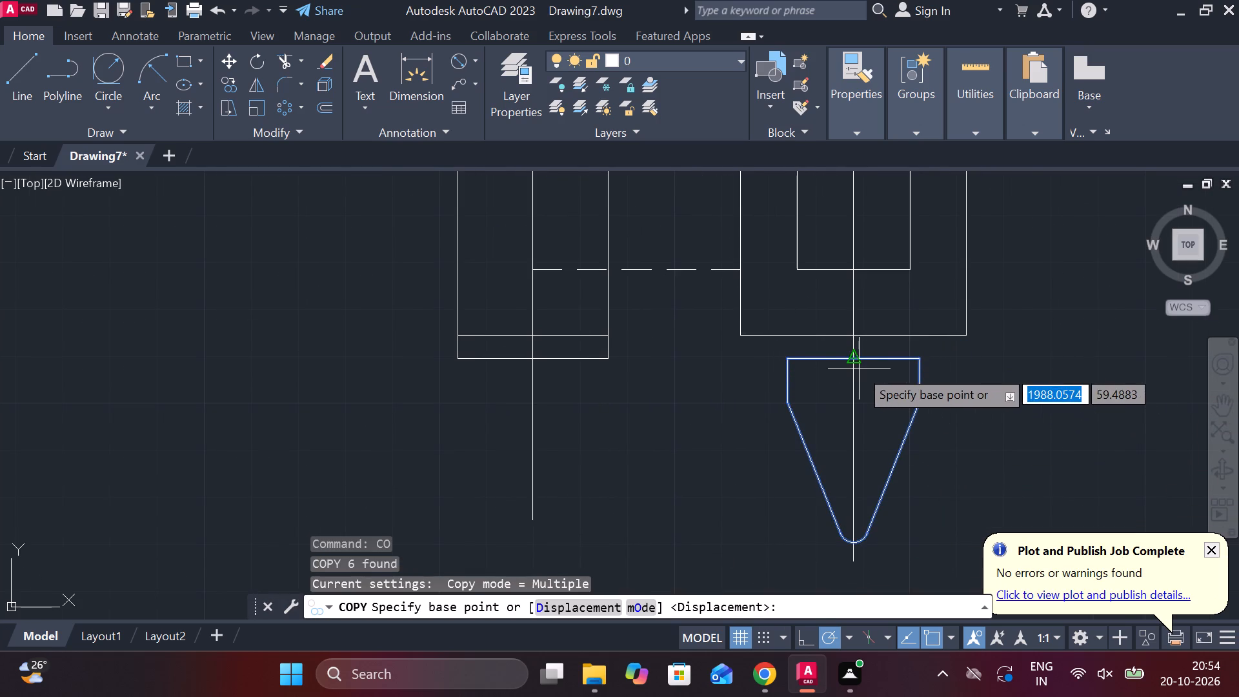
pyautogui.click(859, 369)
pyautogui.scroll(-1, 556, 369)
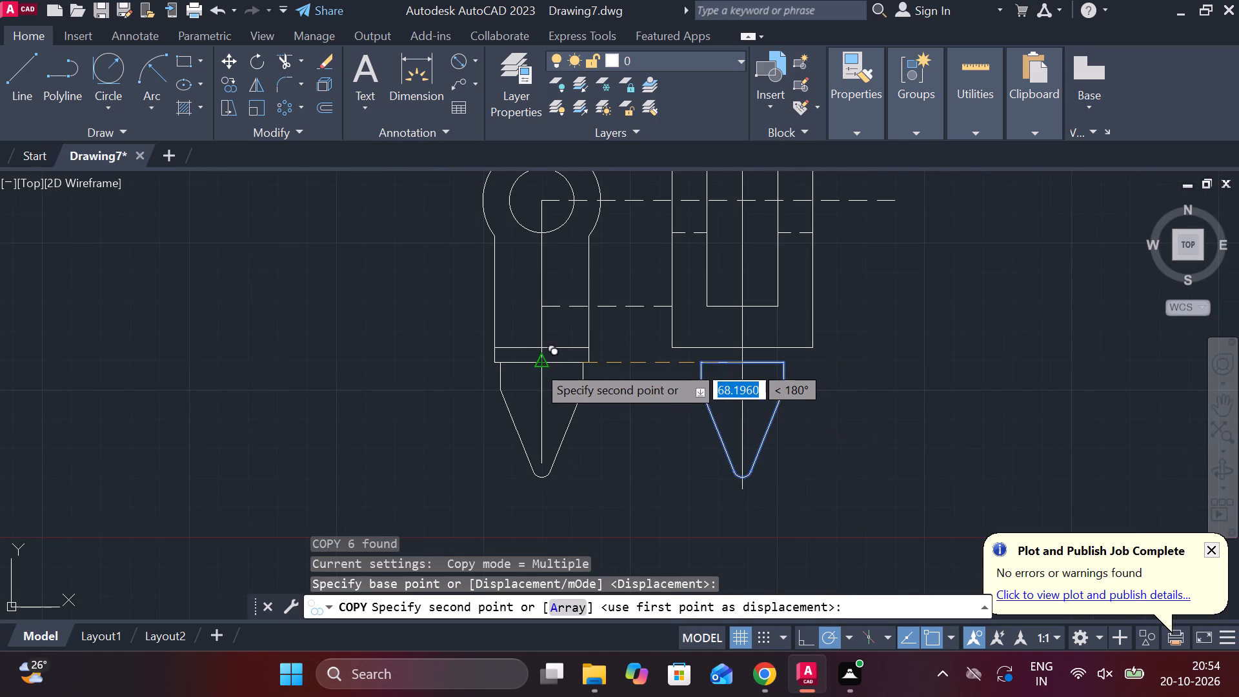
pyautogui.scroll(2, 531, 371)
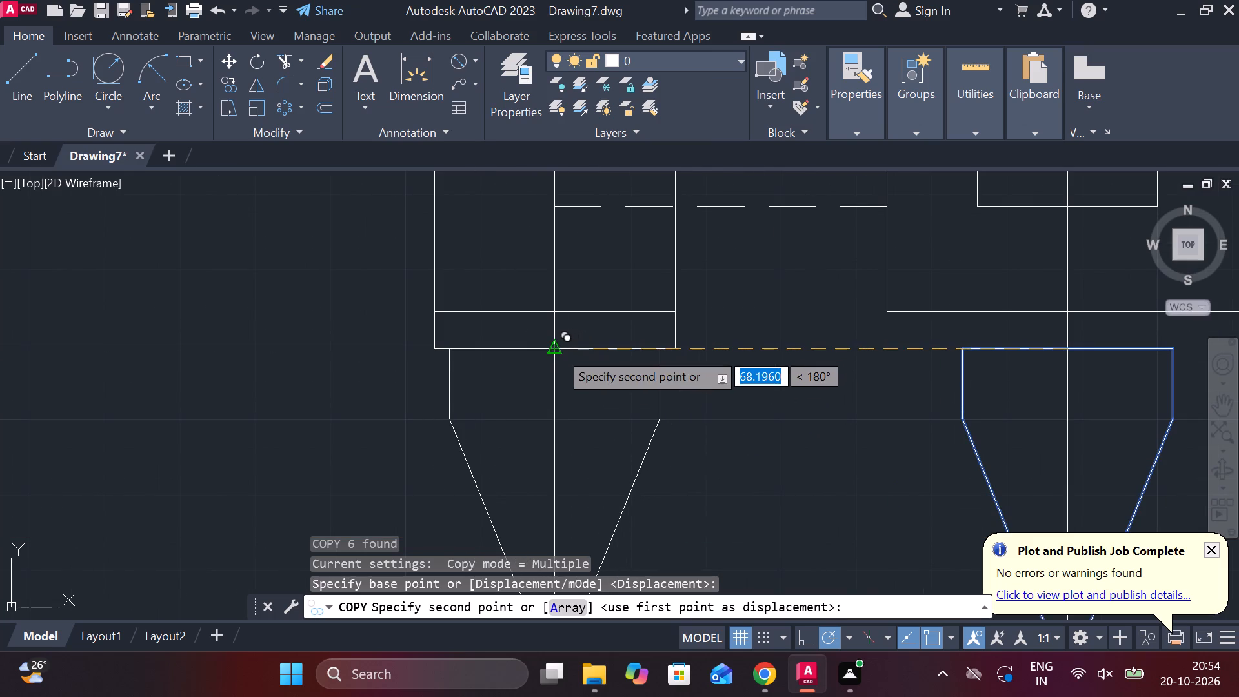
pyautogui.click(558, 350)
pyautogui.scroll(-2, 657, 384)
pyautogui.press('Escape')
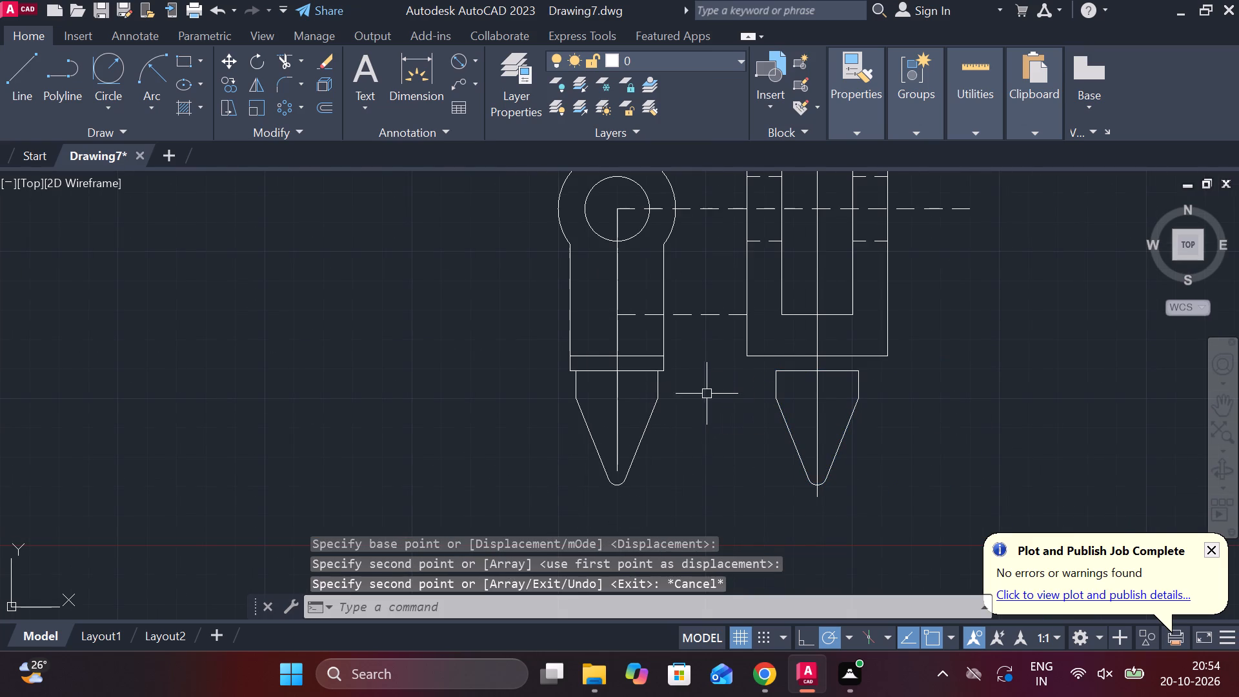
# Extend the copied stem's two vertical sides up to the upper horizontal line at the circle view's base.
pyautogui.scroll(2, 562, 347)
pyautogui.scroll(1, 609, 376)
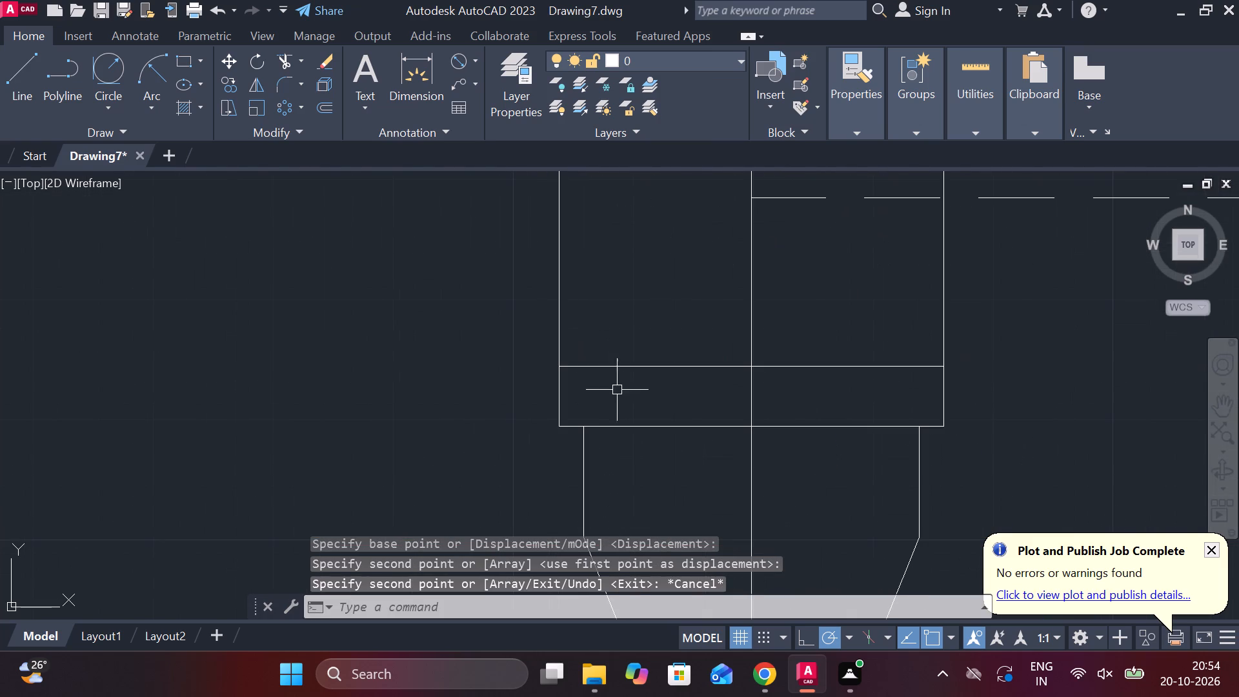
pyautogui.write('EX')
pyautogui.press('space')
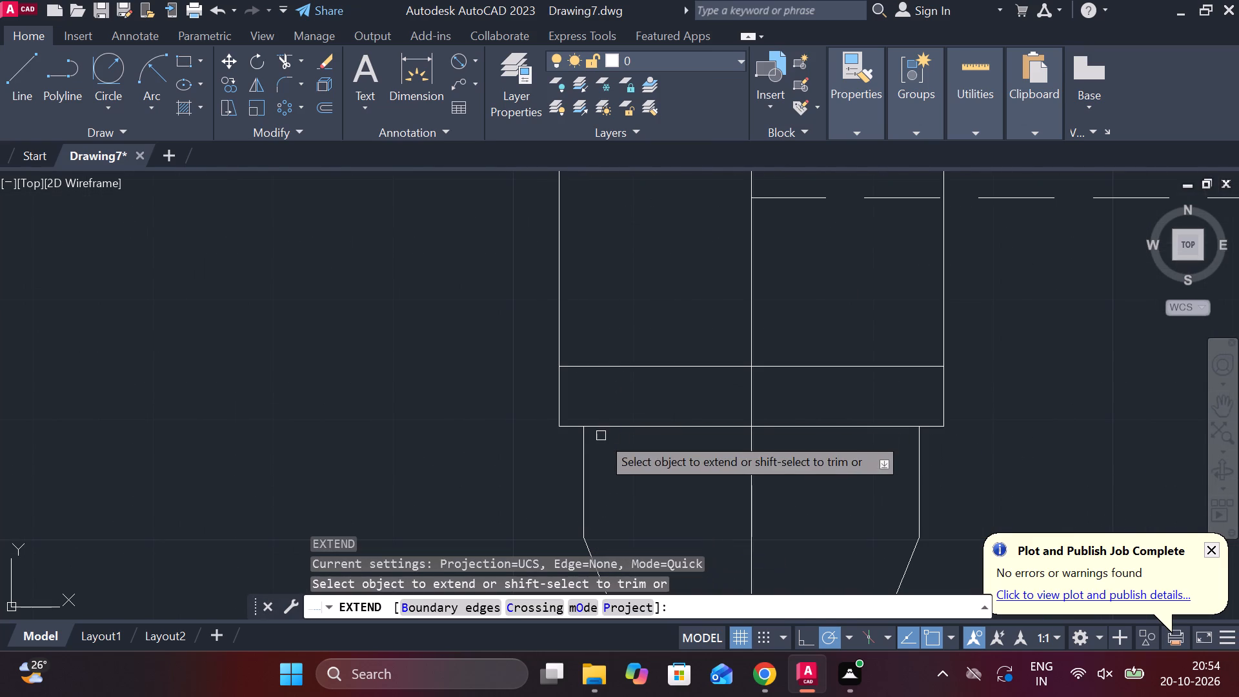
pyautogui.click(587, 454)
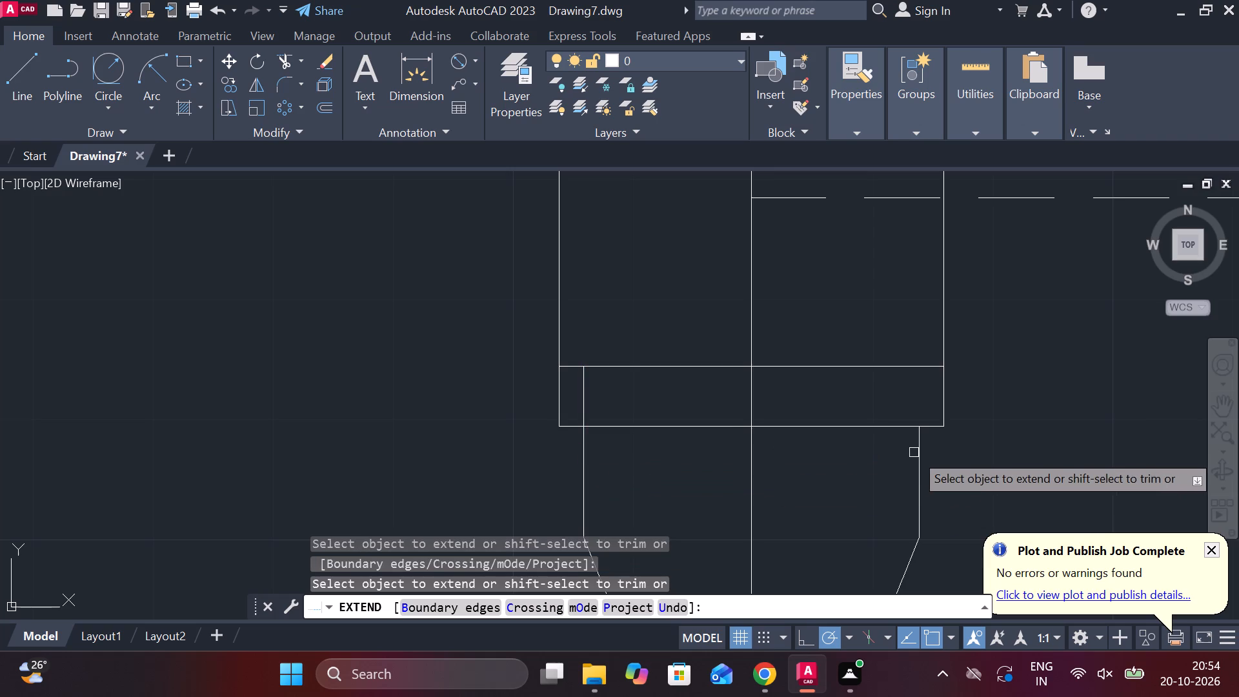
pyautogui.click(920, 448)
pyautogui.press('Escape')
# Trim the circle view's body sides below the upper base line and the lower line's overhangs outside the stem.
pyautogui.write('TR')
pyautogui.press('space')
pyautogui.click(561, 423)
pyautogui.click(557, 405)
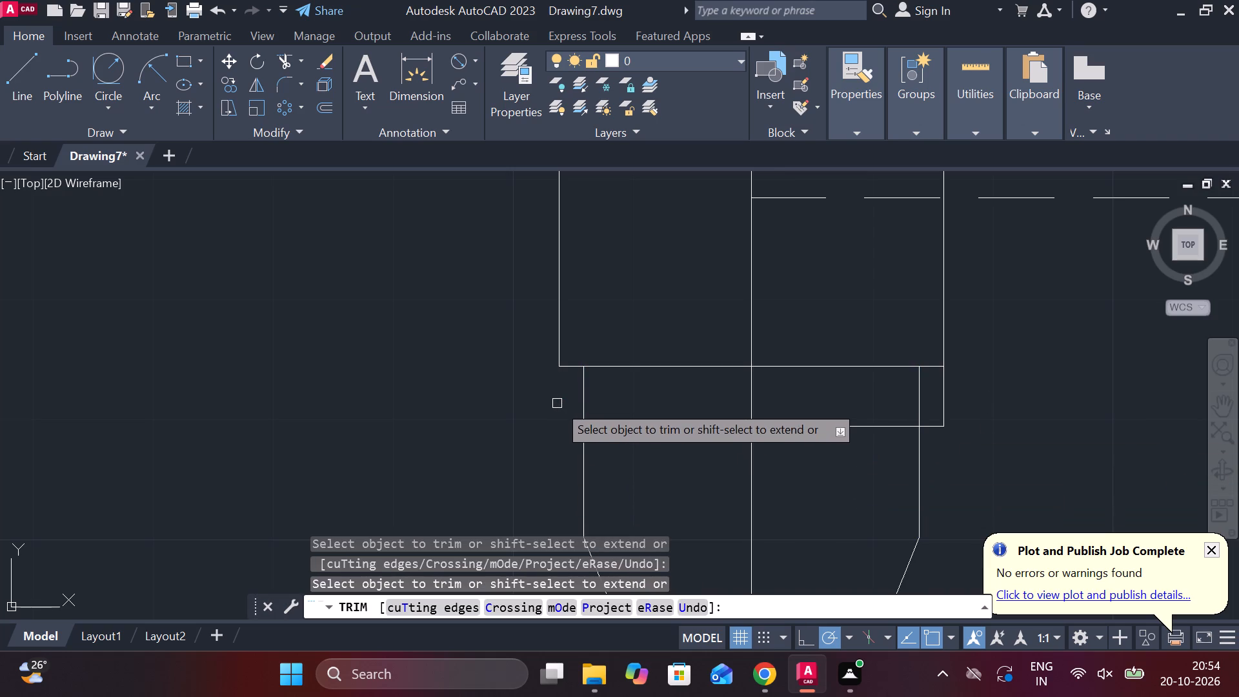
pyautogui.click(946, 385)
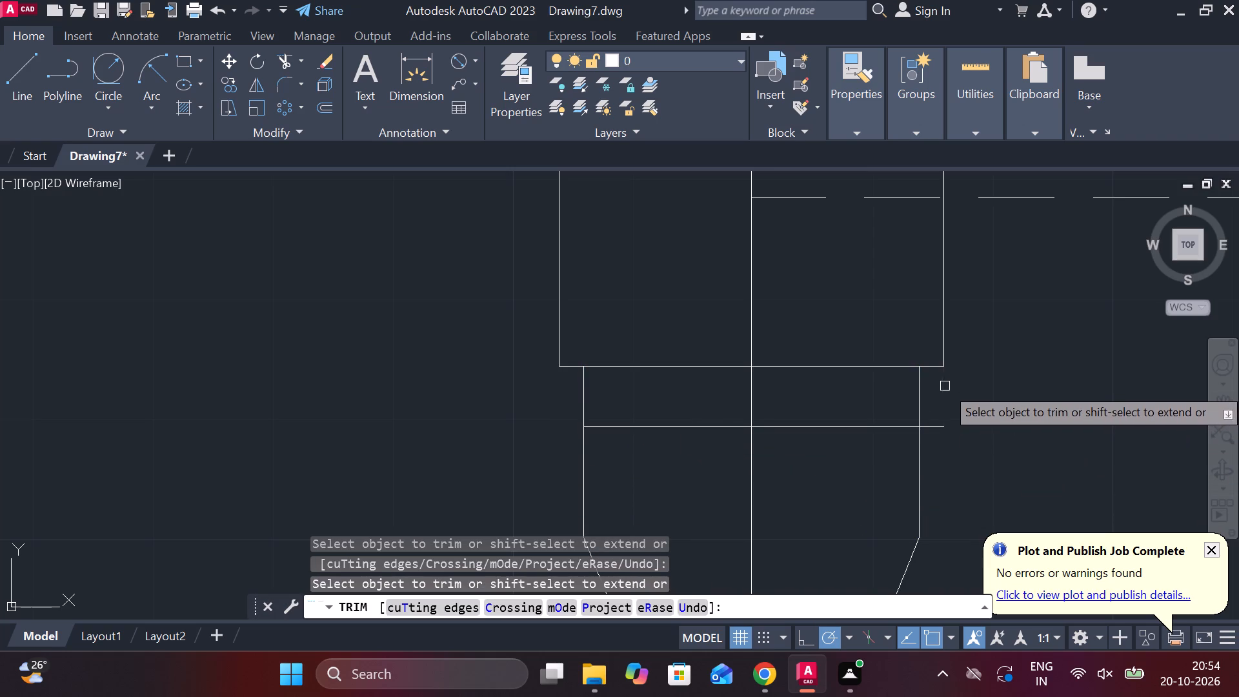
pyautogui.click(927, 427)
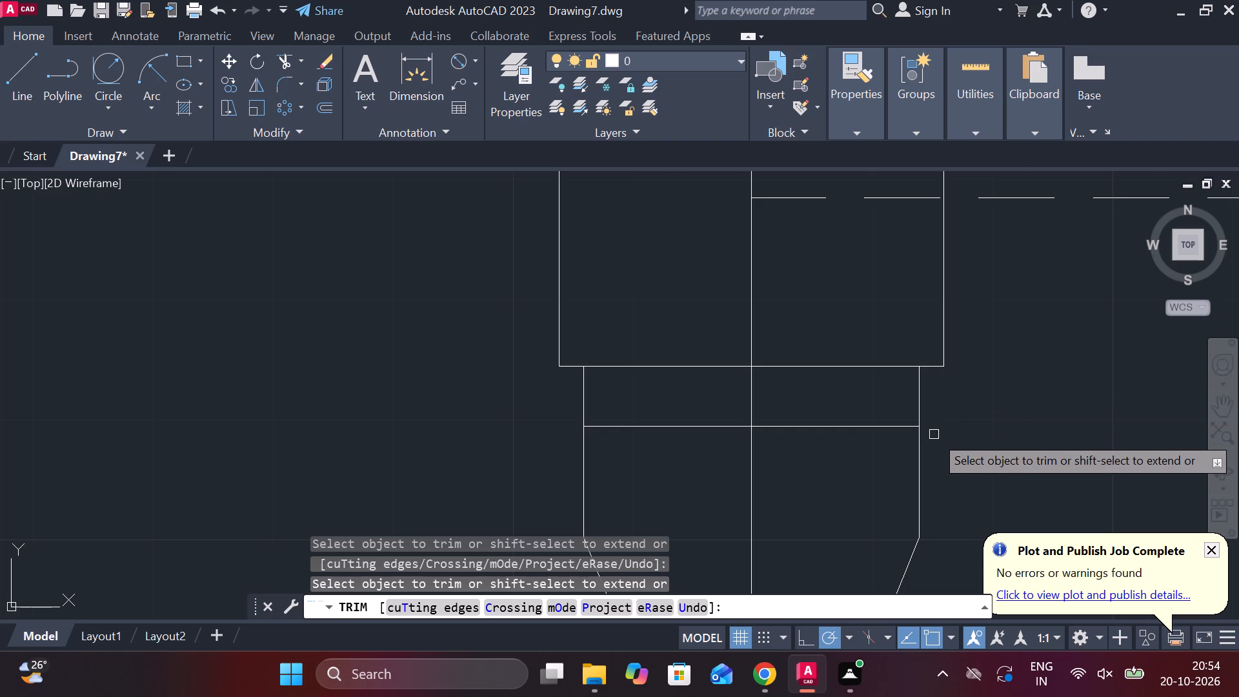
pyautogui.scroll(-2, 934, 434)
pyautogui.moveTo(924, 449); pyautogui.dragTo(669, 434, button='middle')
pyautogui.scroll(-1, 700, 427)
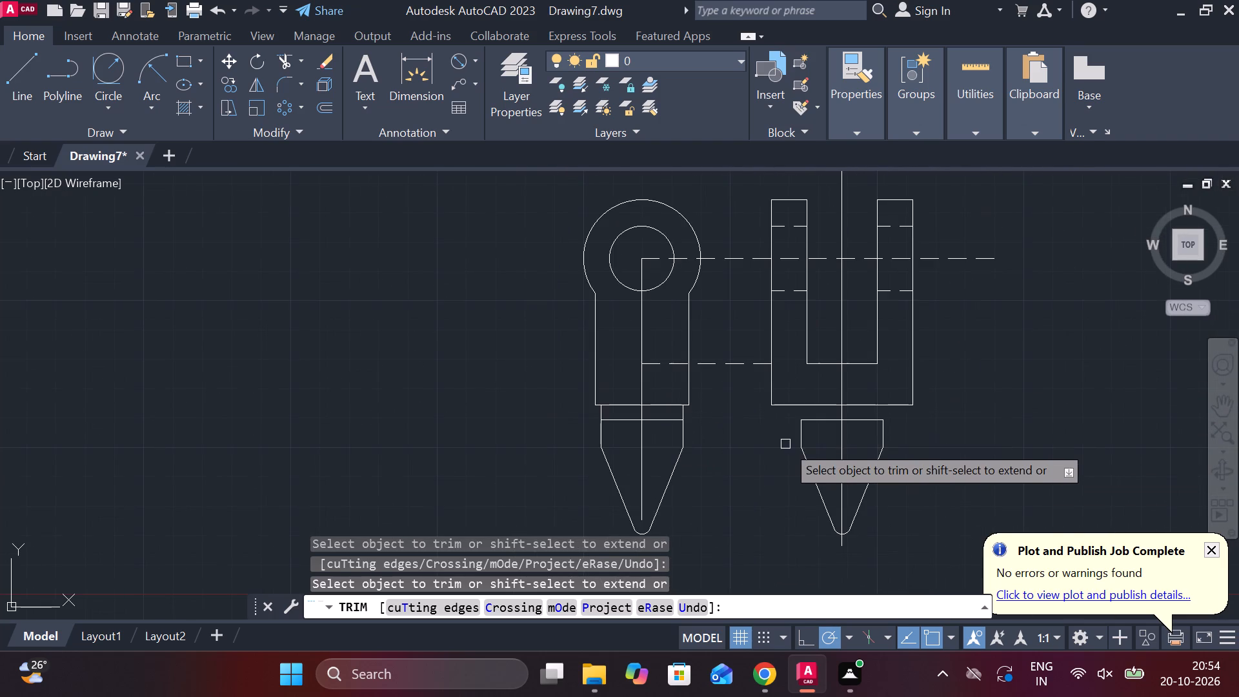
pyautogui.scroll(2, 787, 442)
pyautogui.press('Escape')
# Extend the fork stem's two vertical sides up to the fork's base line in the side view.
pyautogui.write('EX')
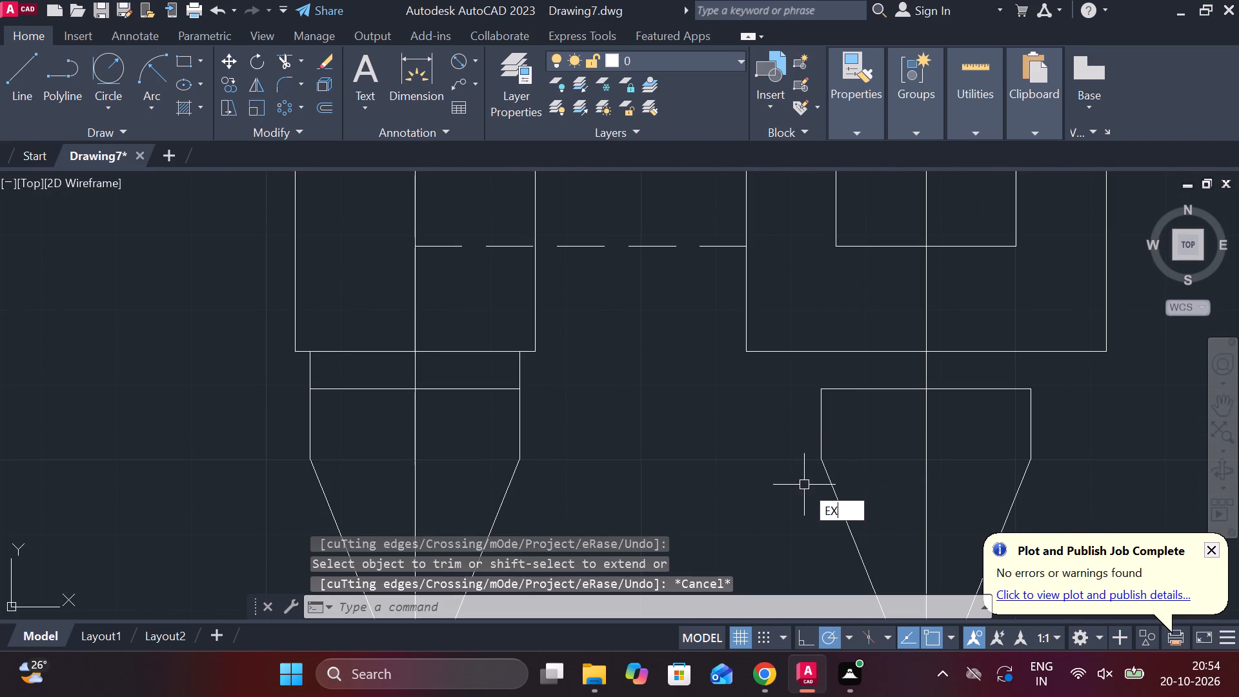
pyautogui.press('space')
pyautogui.click(820, 421)
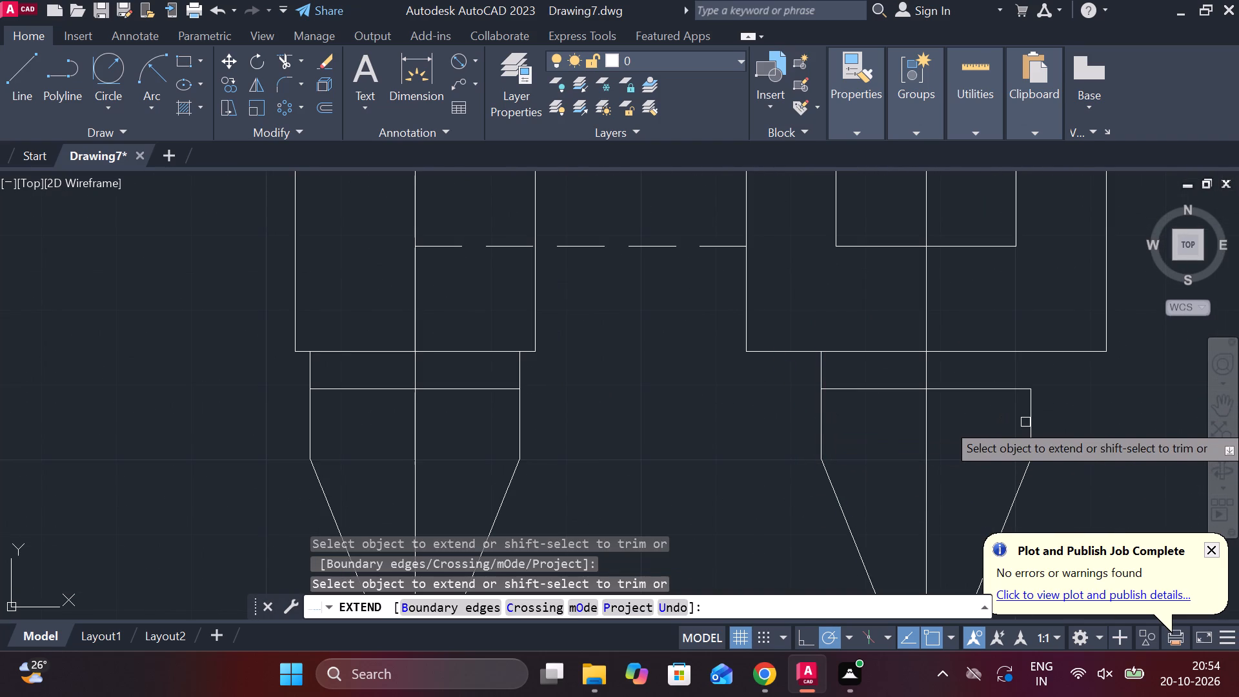
pyautogui.click(1027, 419)
pyautogui.scroll(-2, 1016, 415)
pyautogui.press('Escape')
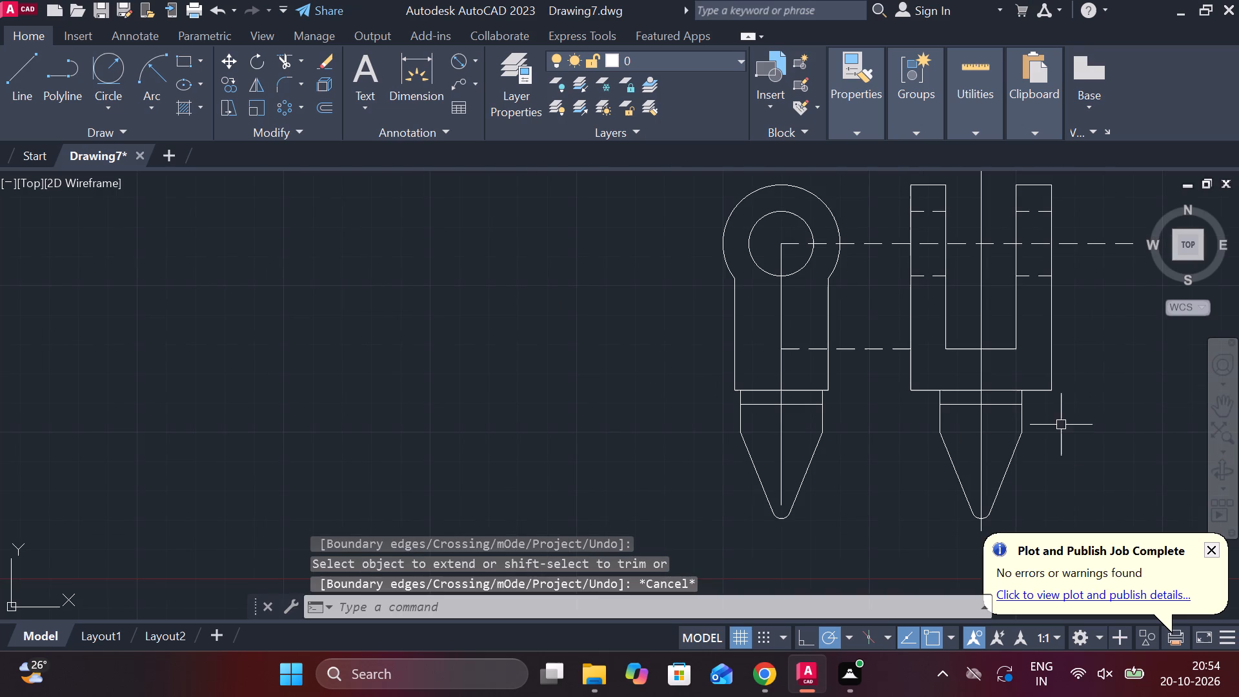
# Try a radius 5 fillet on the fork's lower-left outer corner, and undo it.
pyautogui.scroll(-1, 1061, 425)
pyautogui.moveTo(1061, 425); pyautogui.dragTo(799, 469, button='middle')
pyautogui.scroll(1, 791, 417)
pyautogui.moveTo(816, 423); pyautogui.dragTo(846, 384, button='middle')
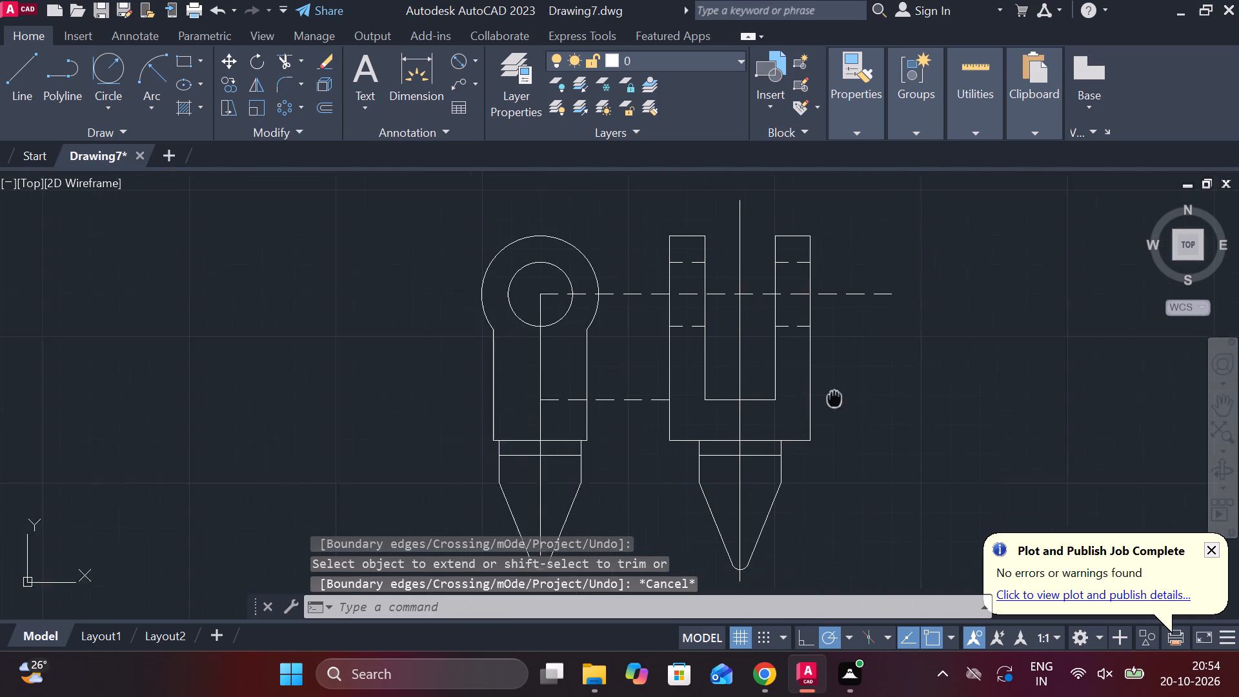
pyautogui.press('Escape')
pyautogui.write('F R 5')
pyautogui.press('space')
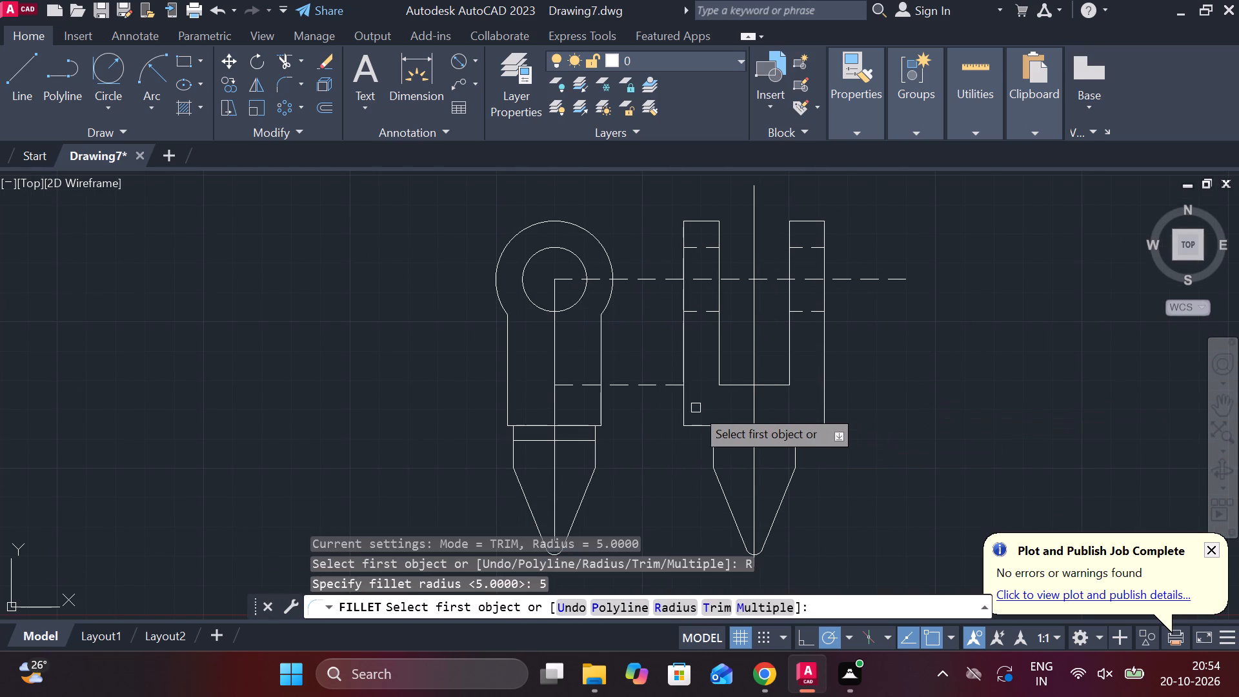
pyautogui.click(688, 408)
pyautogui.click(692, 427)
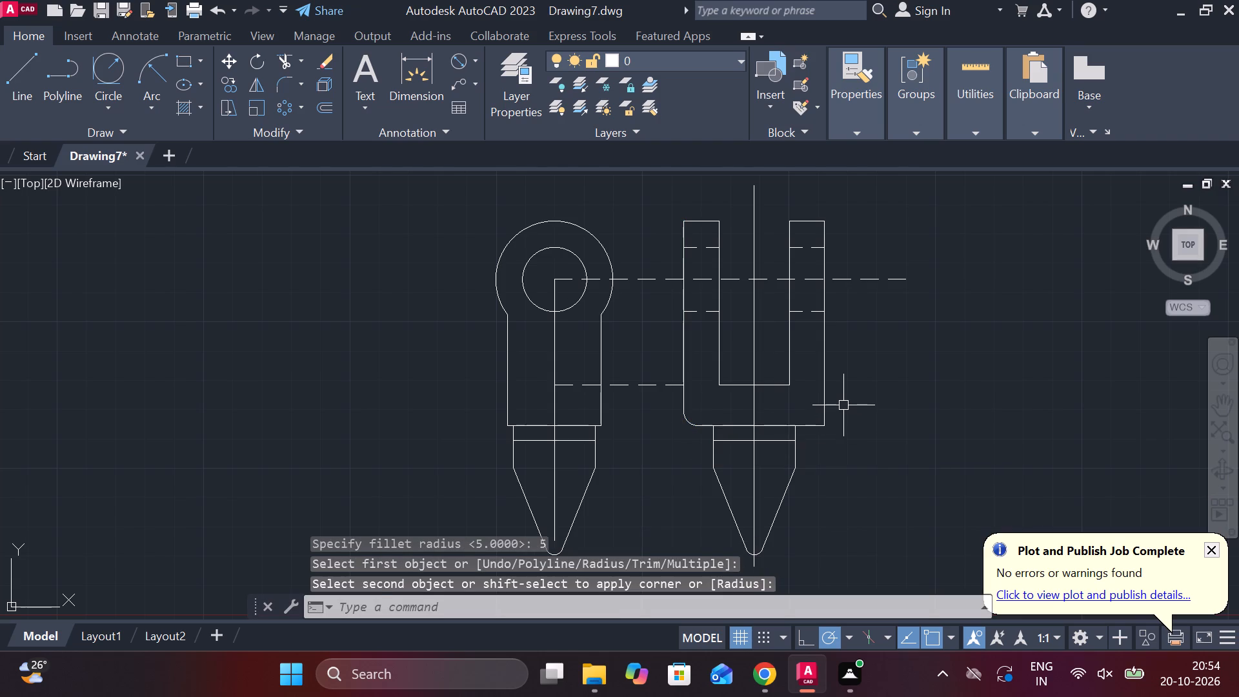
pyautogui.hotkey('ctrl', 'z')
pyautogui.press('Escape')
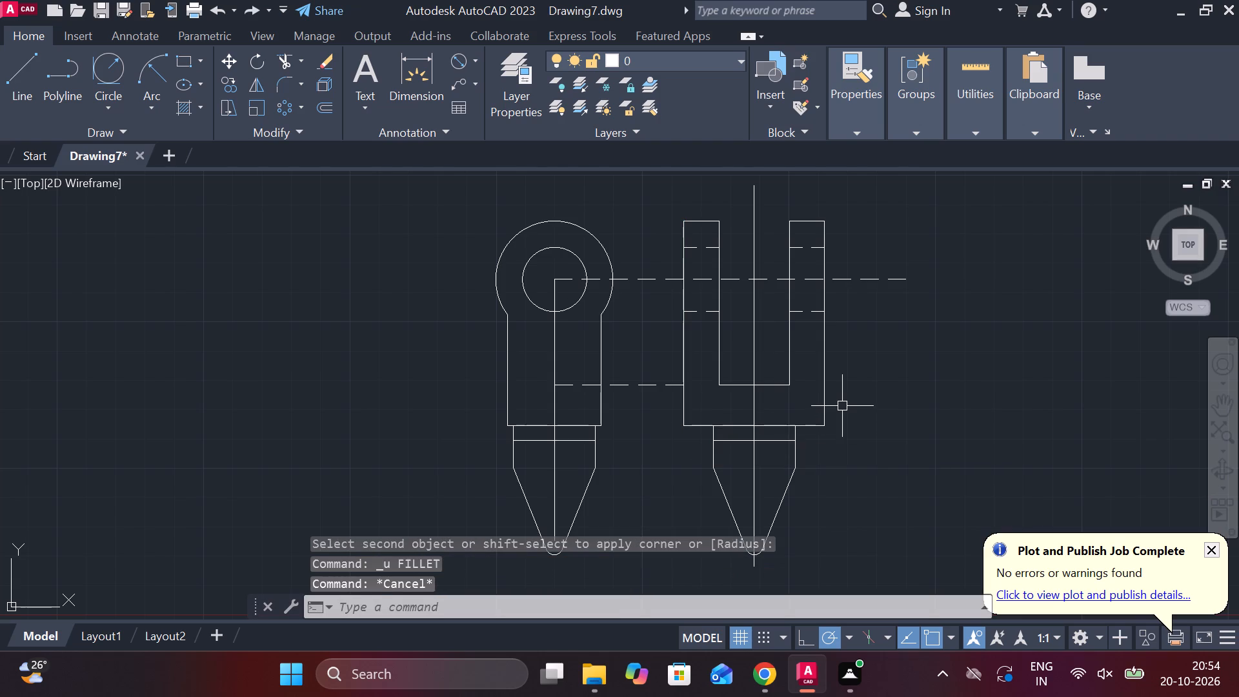
# Fillet the two lower outer corners of the fork in the side view with radius 10.
pyautogui.write('F R 10')
pyautogui.press('Return')
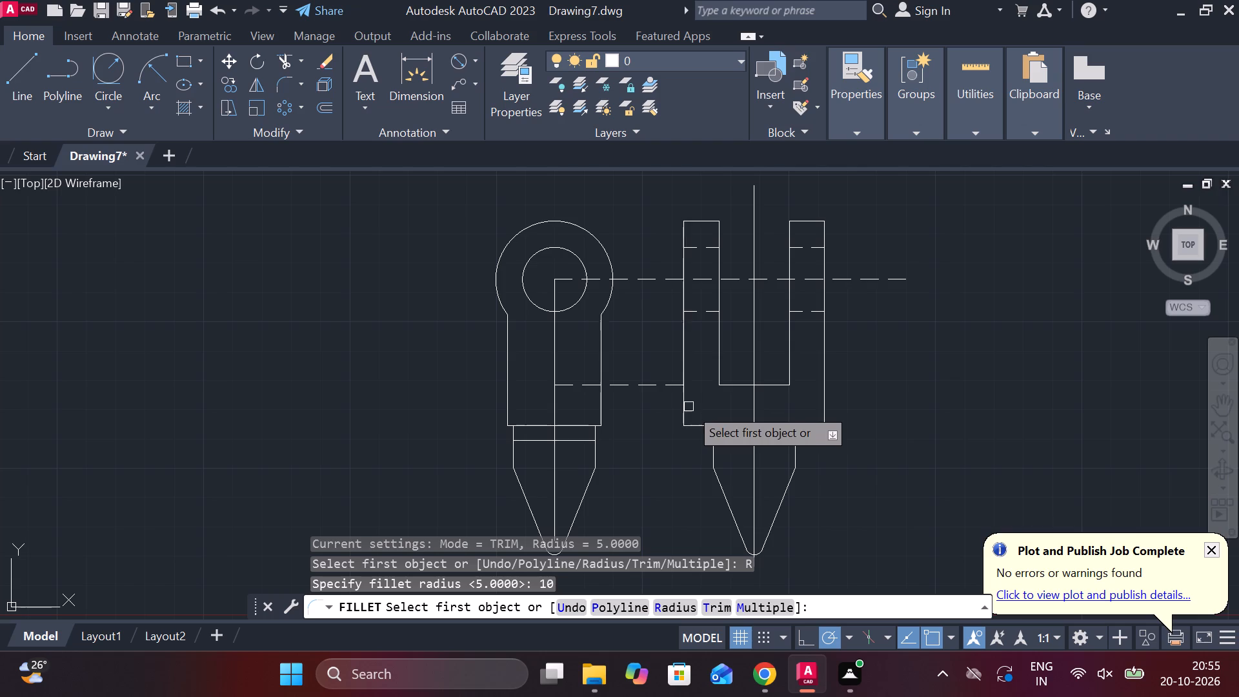
pyautogui.click(685, 404)
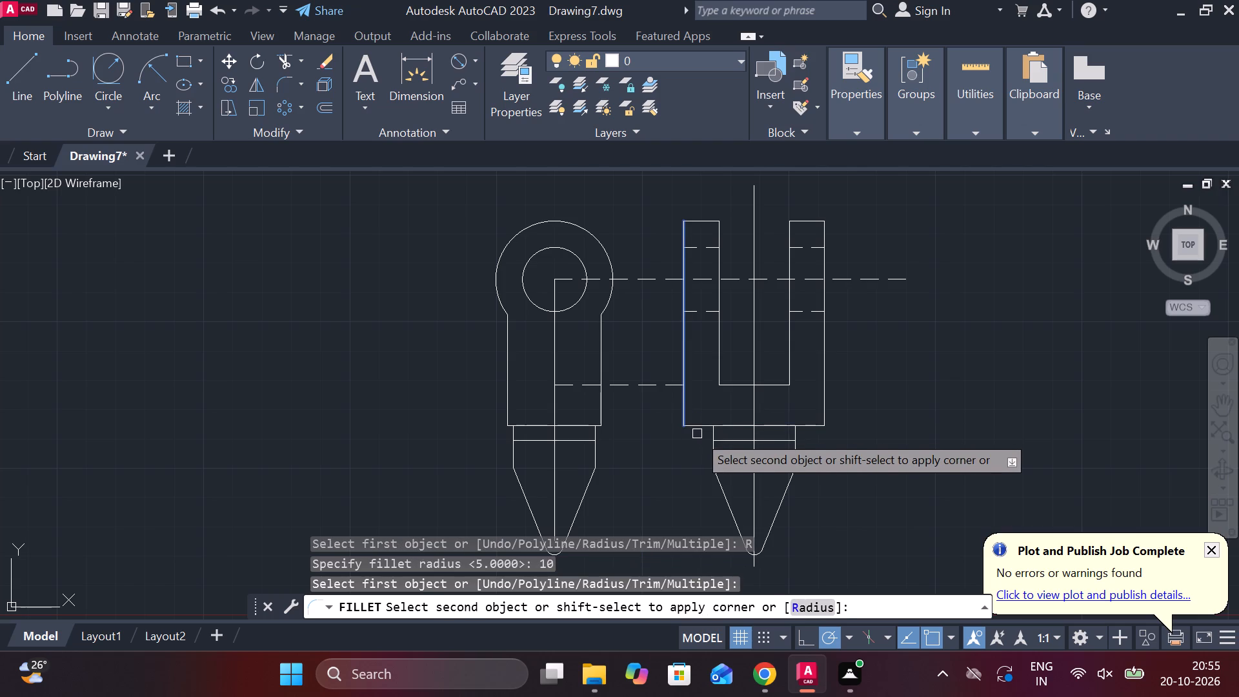
pyautogui.click(697, 429)
pyautogui.press('space')
pyautogui.click(822, 403)
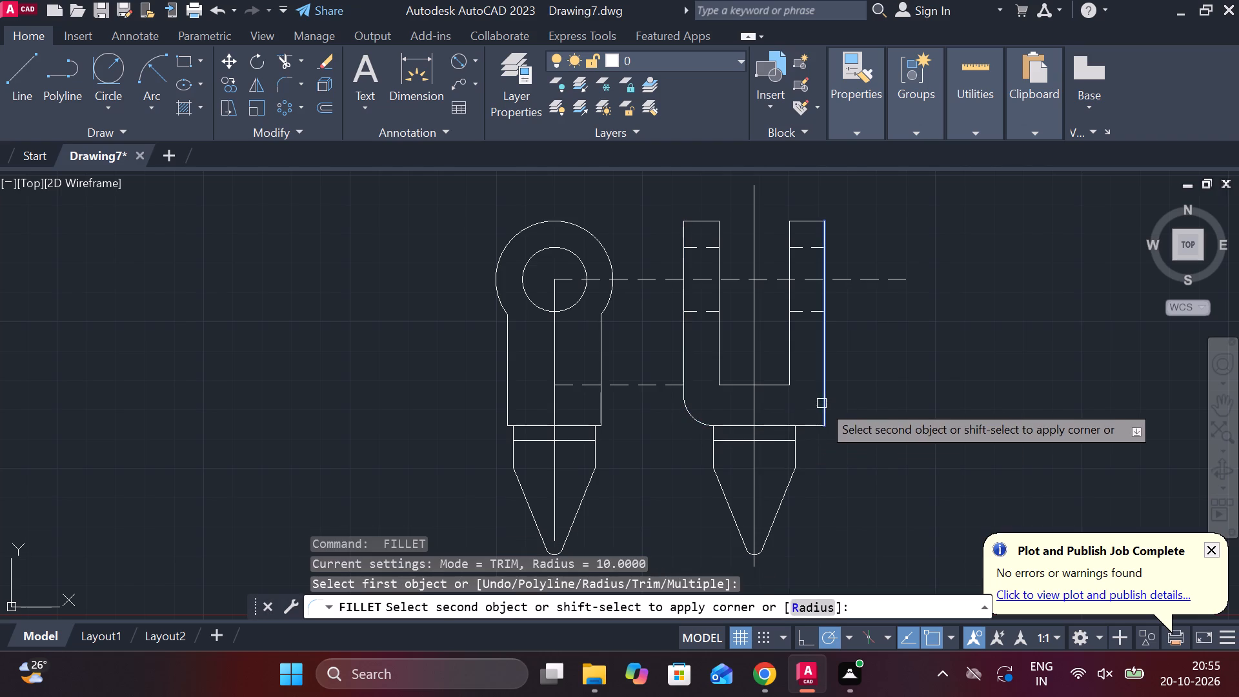
pyautogui.click(816, 428)
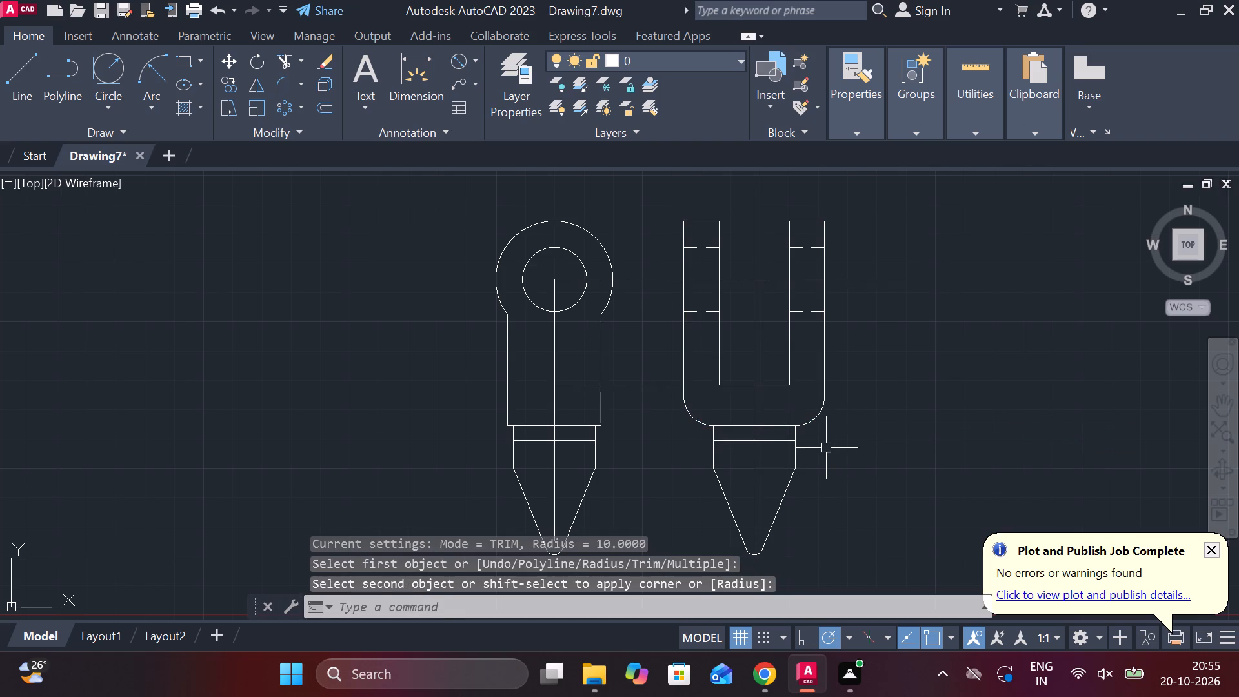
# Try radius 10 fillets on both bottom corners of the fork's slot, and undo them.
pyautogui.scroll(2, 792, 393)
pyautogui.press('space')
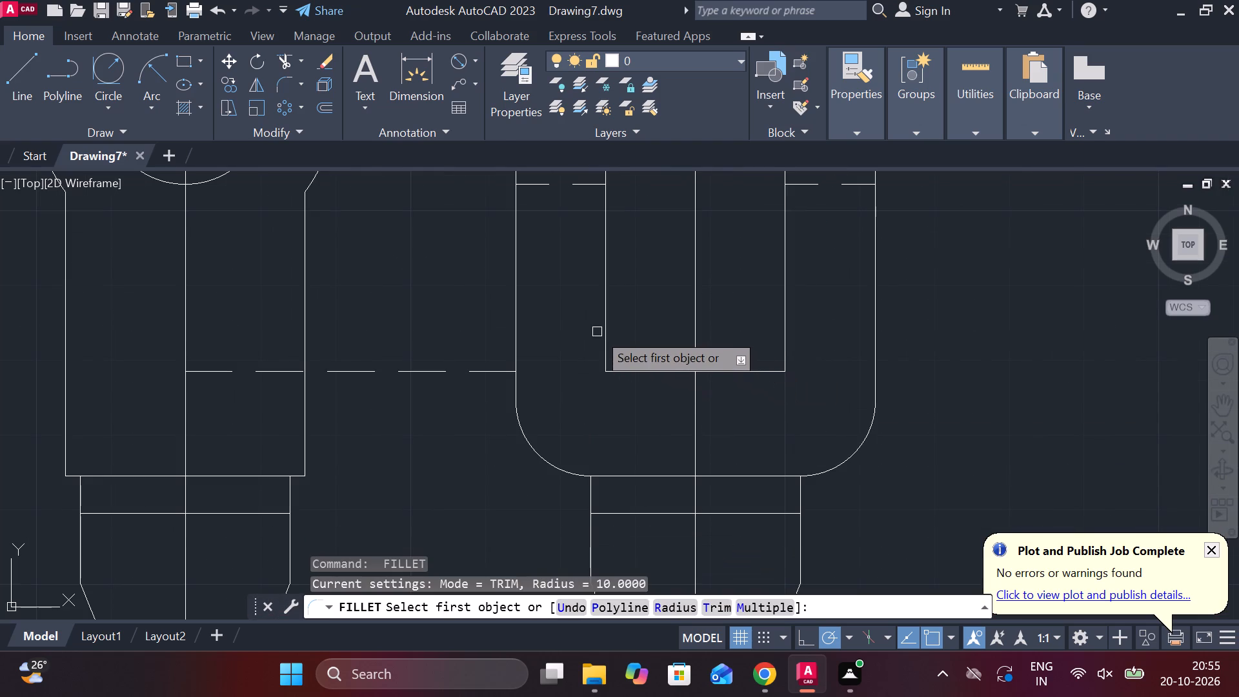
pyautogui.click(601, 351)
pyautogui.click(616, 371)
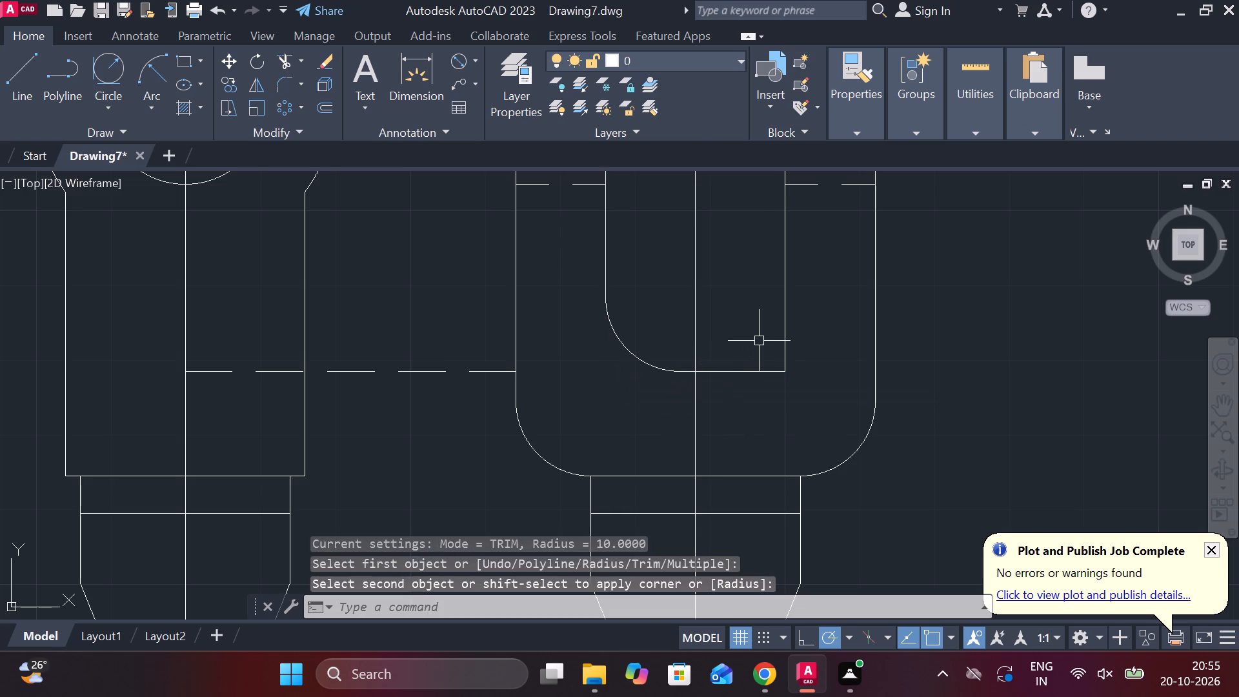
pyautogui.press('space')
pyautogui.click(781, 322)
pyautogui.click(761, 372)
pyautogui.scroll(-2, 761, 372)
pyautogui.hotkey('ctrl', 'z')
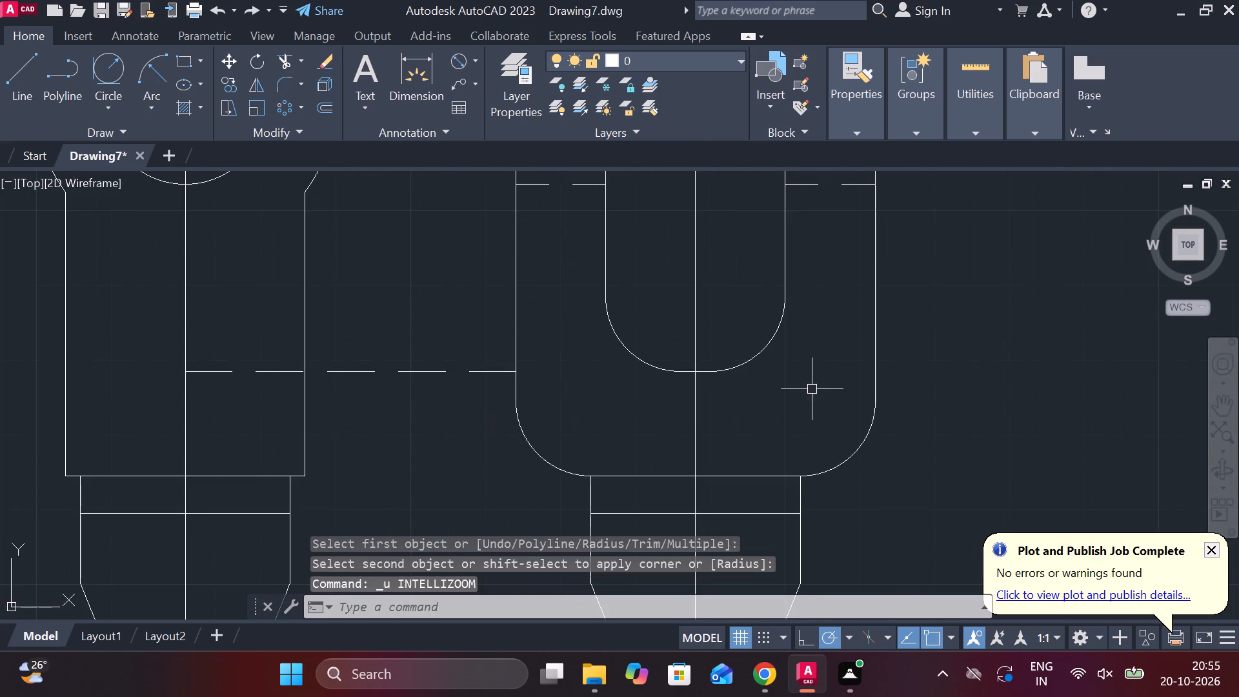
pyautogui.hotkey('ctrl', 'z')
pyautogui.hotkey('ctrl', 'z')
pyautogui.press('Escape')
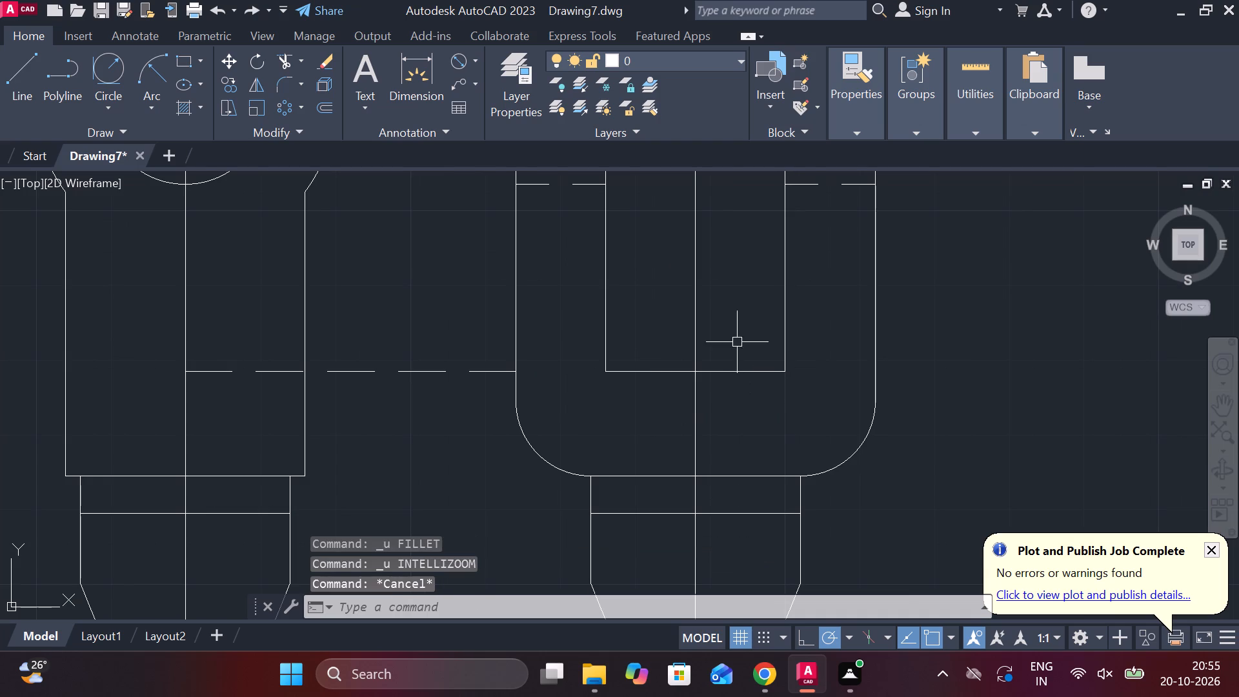
# Fillet both bottom corners of the fork's slot with radius 5.
pyautogui.write('F R')
pyautogui.press('space')
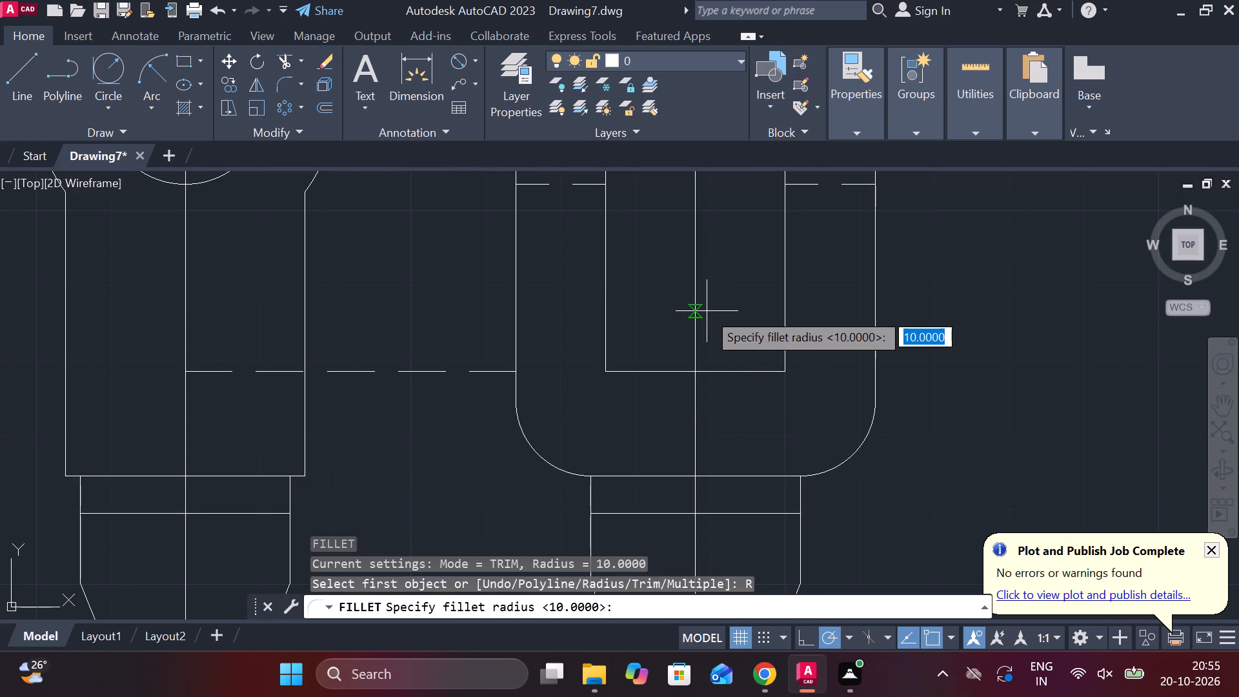
pyautogui.press('5')
pyautogui.press('Return')
pyautogui.click(603, 321)
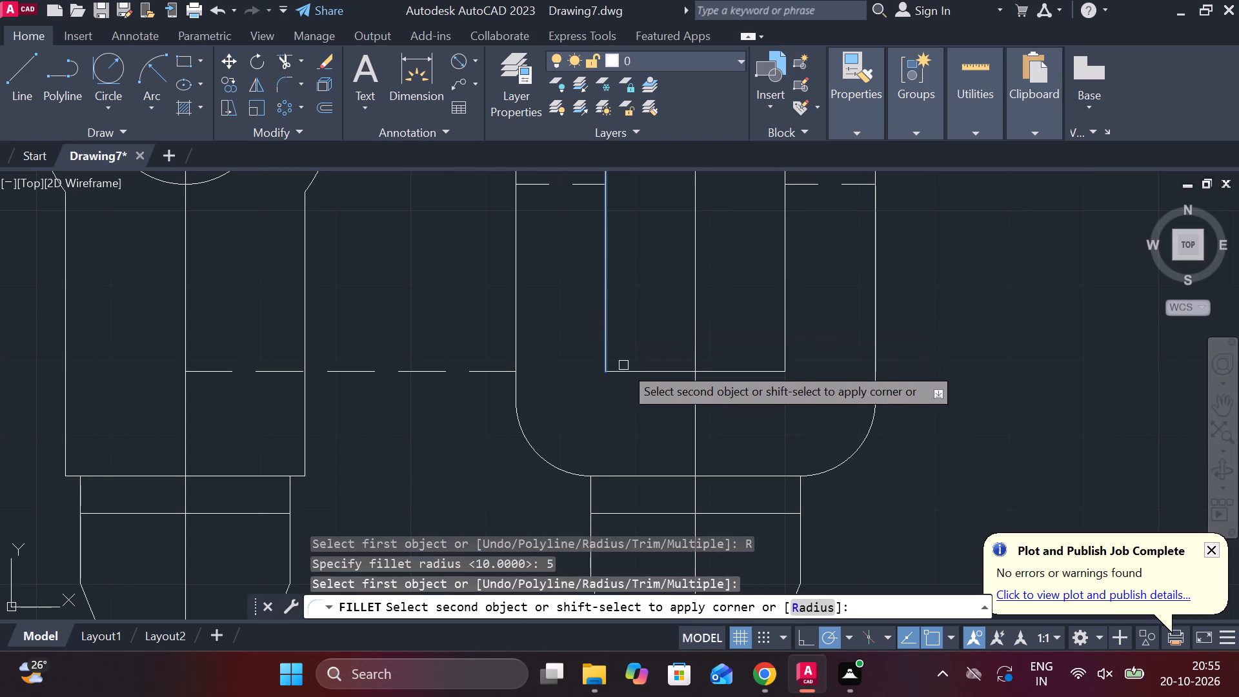
pyautogui.click(629, 370)
pyautogui.press('space')
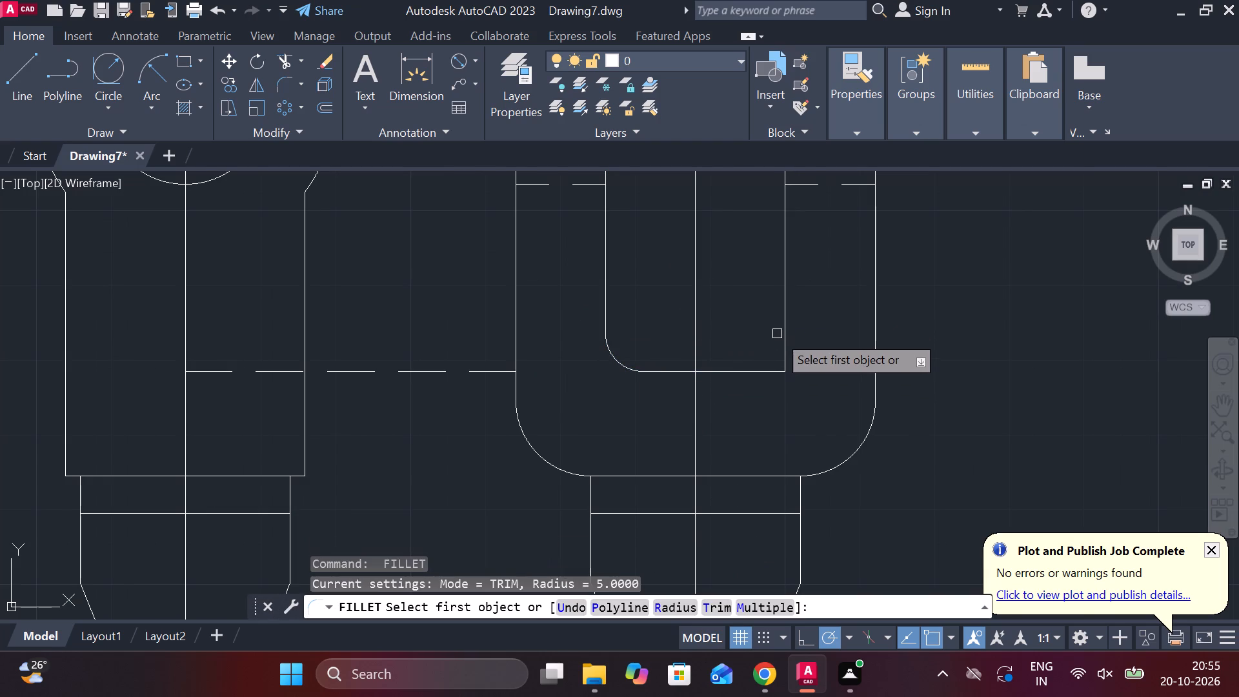
pyautogui.click(784, 326)
pyautogui.click(756, 374)
pyautogui.scroll(-2, 739, 383)
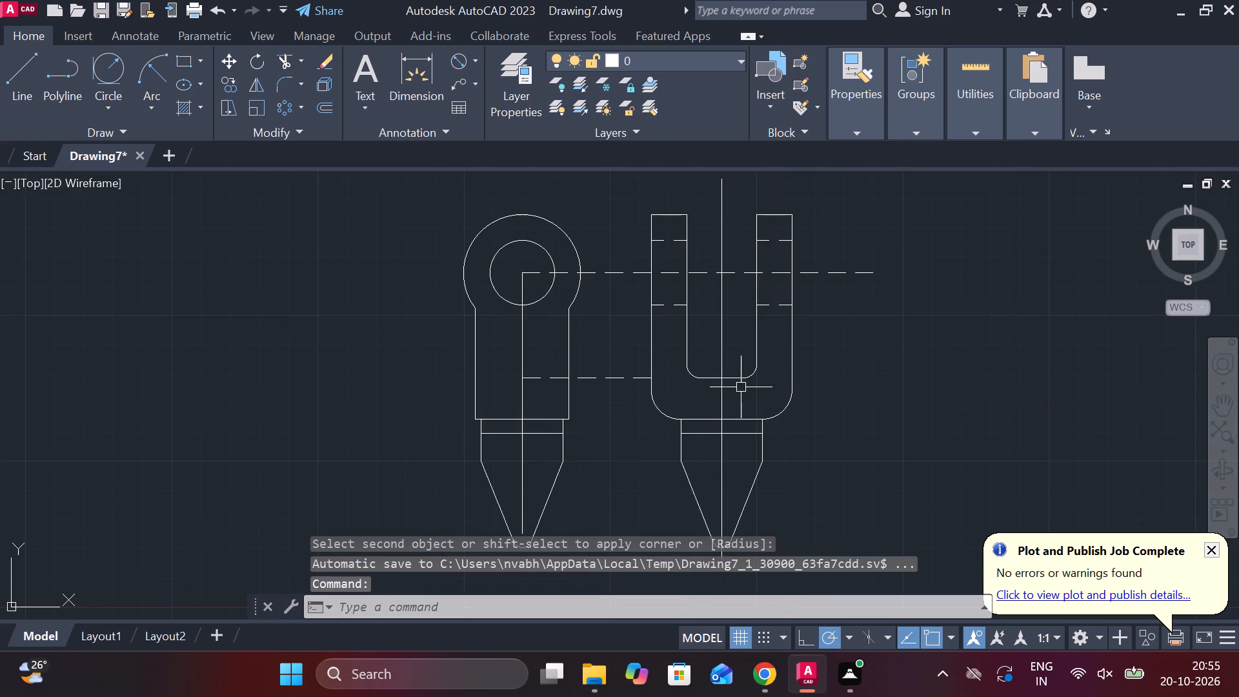
# Erase the dashed horizontal projection line running from the circle view to the fork at slot-bottom level.
pyautogui.moveTo(436, 430); pyautogui.dragTo(454, 432, button='middle')
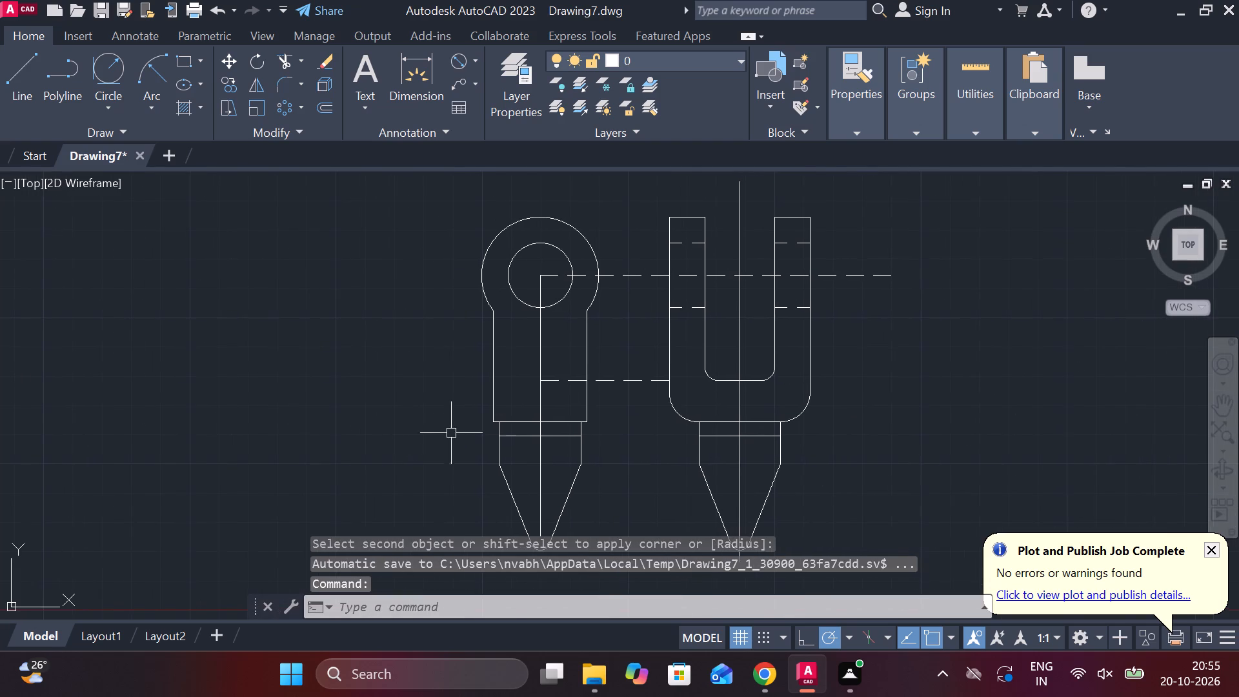
pyautogui.scroll(1, 616, 399)
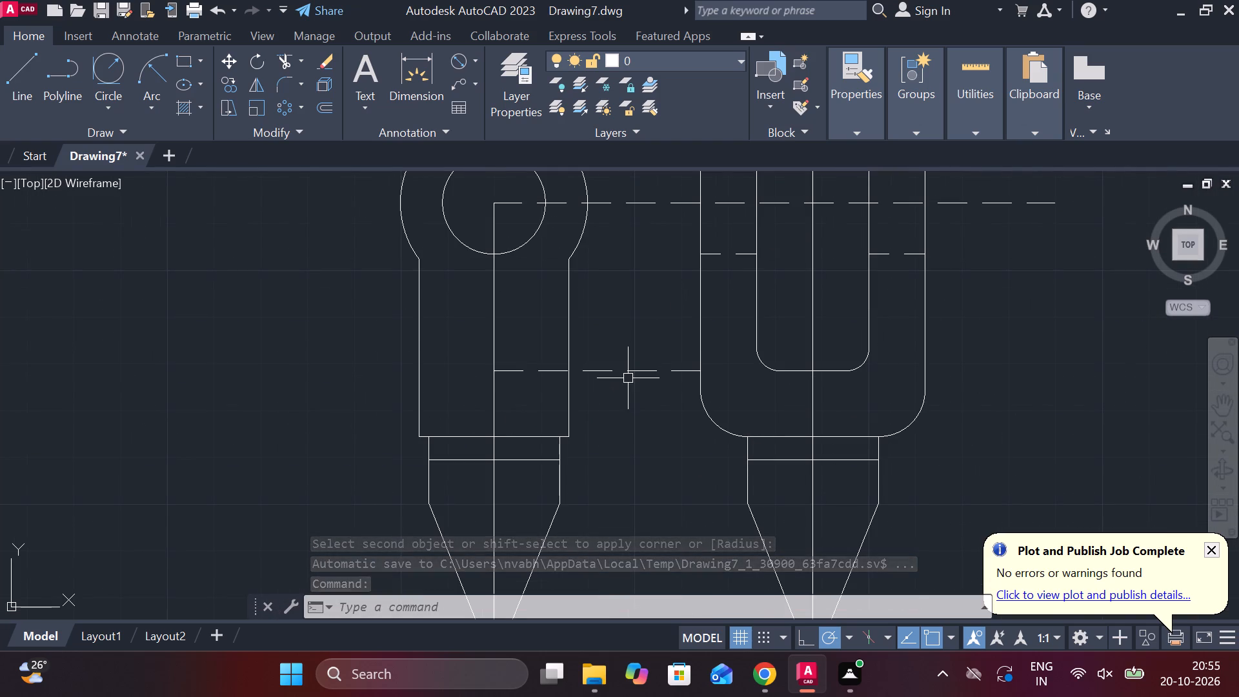
pyautogui.click(640, 370)
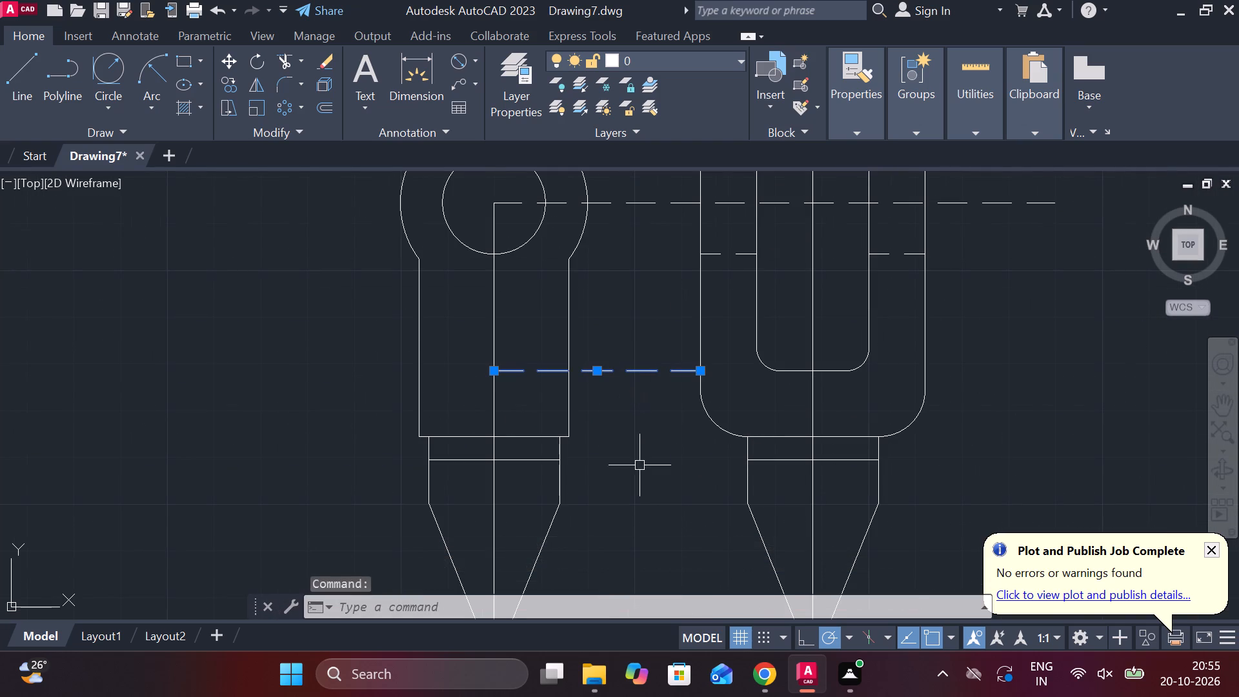
pyautogui.write('E')
pyautogui.press('space')
pyautogui.scroll(-2, 637, 487)
pyautogui.scroll(1, 619, 406)
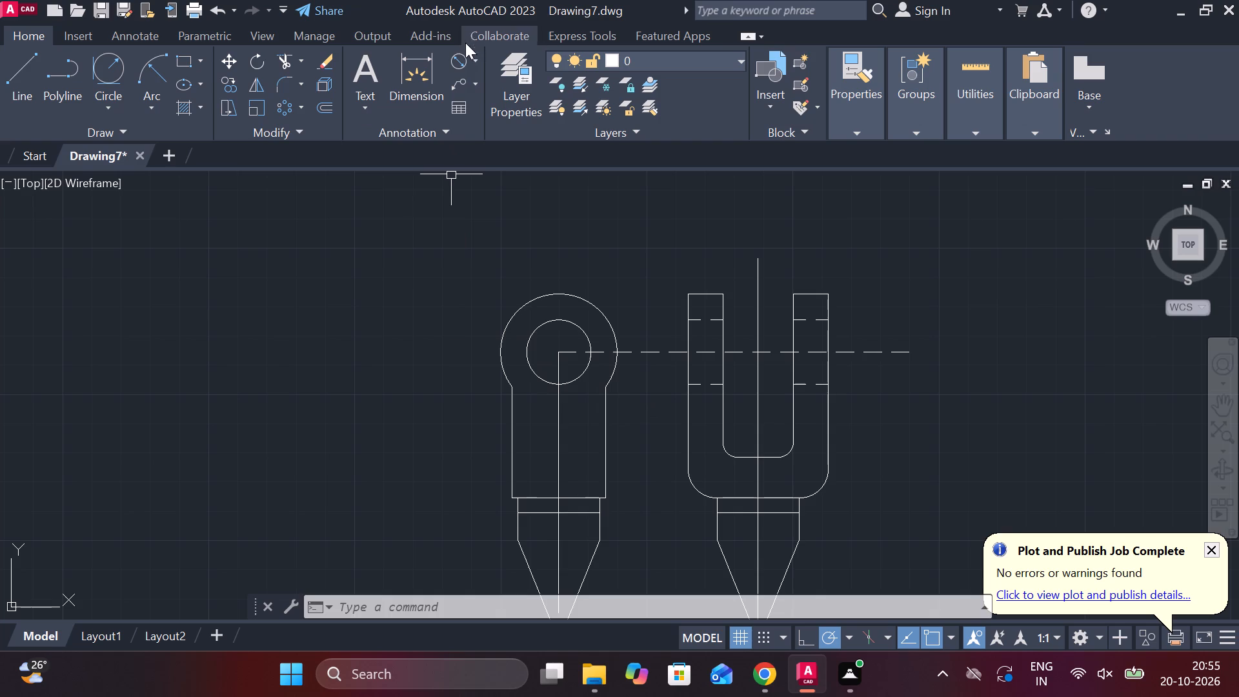
# Add a diameter dimension to the eye's inner hole circle, placed outside the upper left of the circle view.
pyautogui.click(465, 61)
pyautogui.scroll(1, 533, 323)
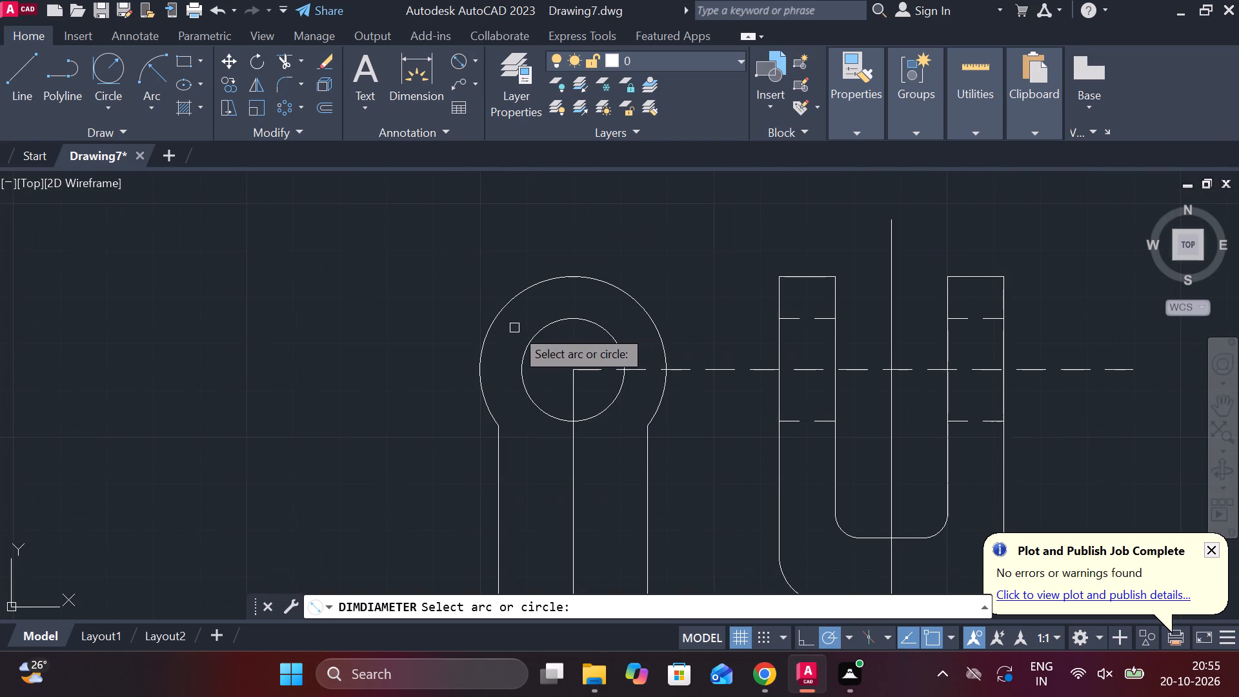
pyautogui.click(536, 343)
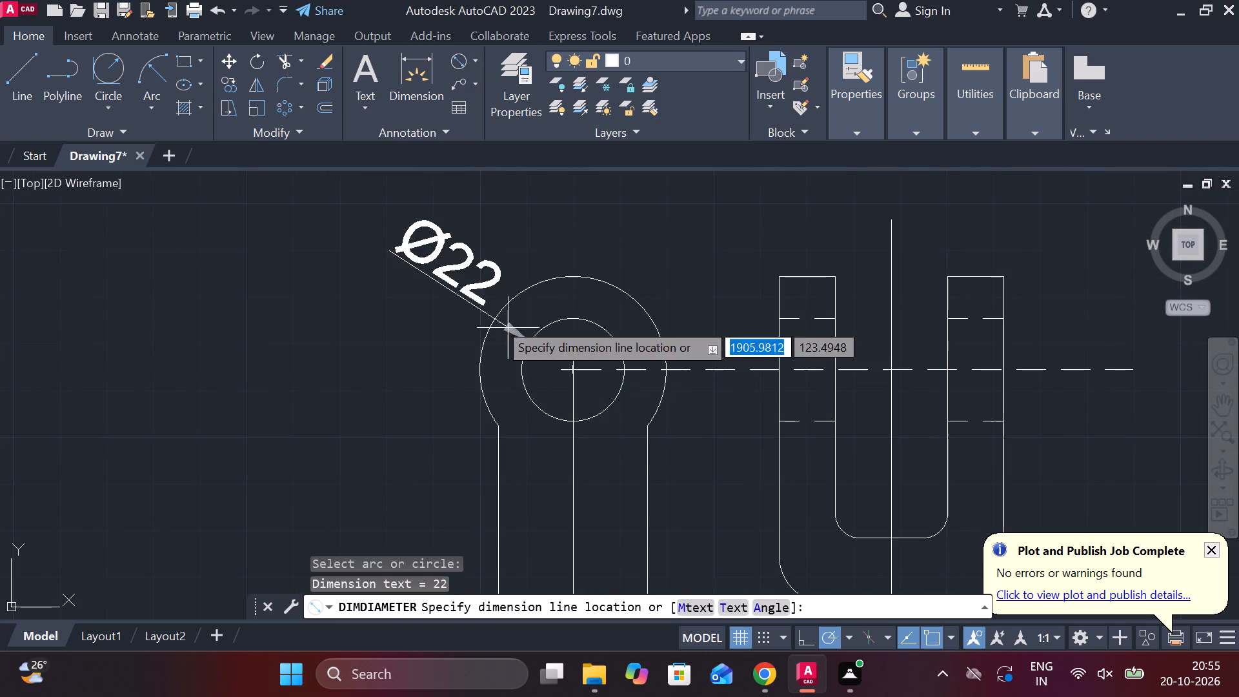
pyautogui.click(401, 255)
pyautogui.scroll(-1, 532, 277)
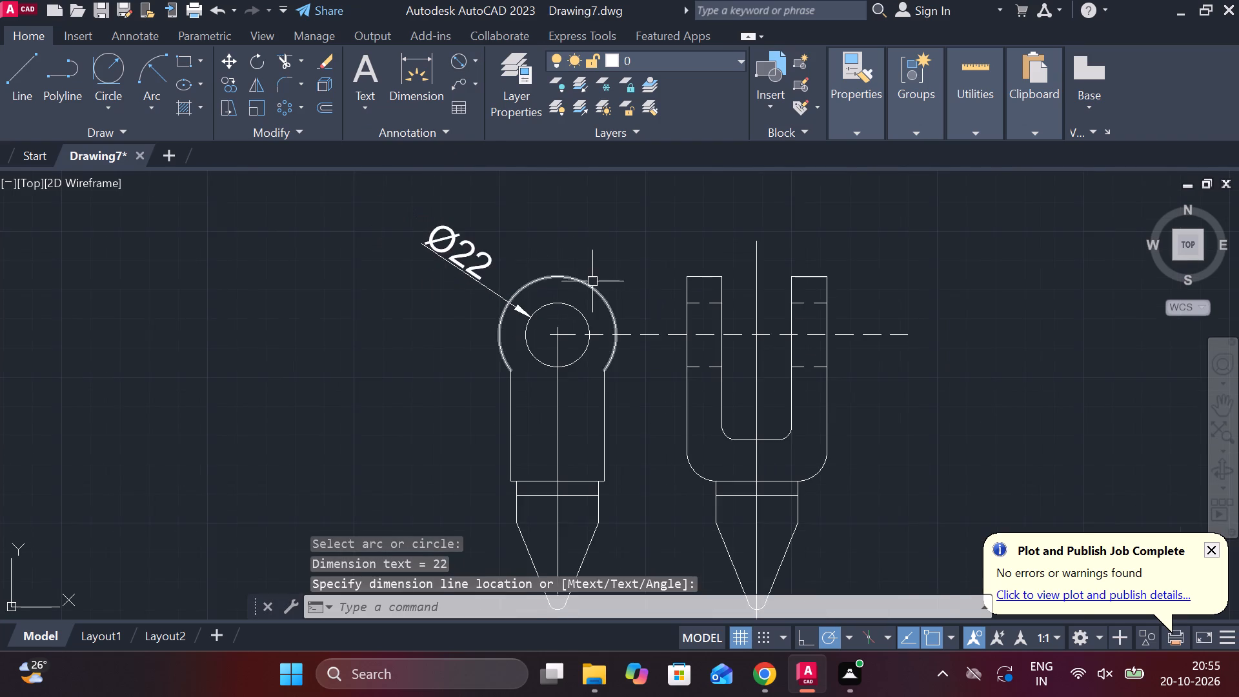
# Add linear dimensions above the fork for the left arm's width, the slot's width and the right arm's width.
pyautogui.scroll(1, 592, 281)
pyautogui.scroll(-1, 627, 296)
pyautogui.moveTo(633, 296); pyautogui.dragTo(574, 267, button='middle')
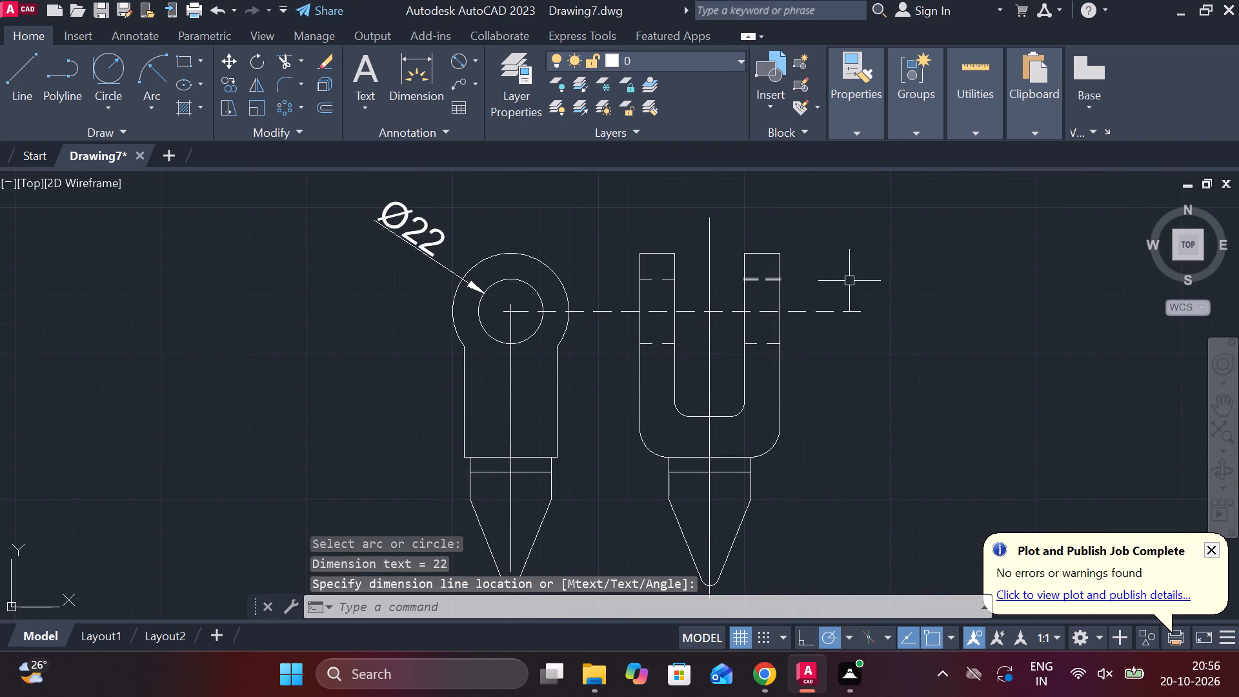
pyautogui.click(476, 56)
pyautogui.click(487, 94)
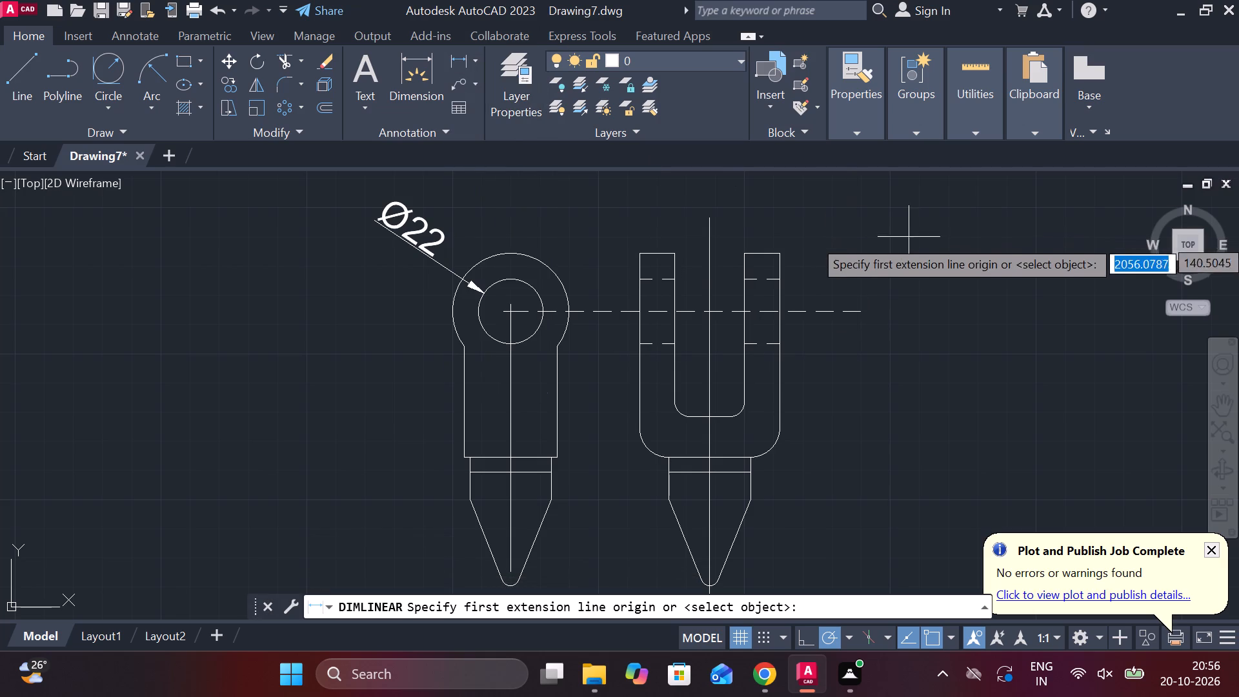
pyautogui.scroll(1, 627, 247)
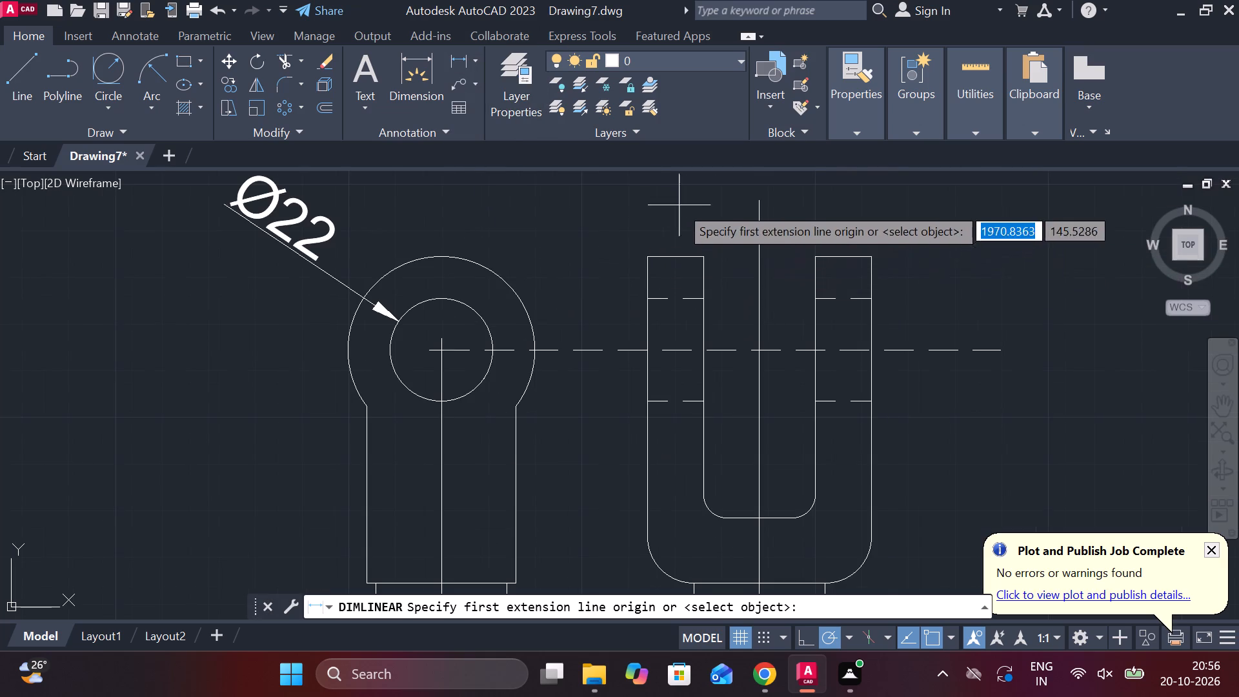
pyautogui.click(657, 247)
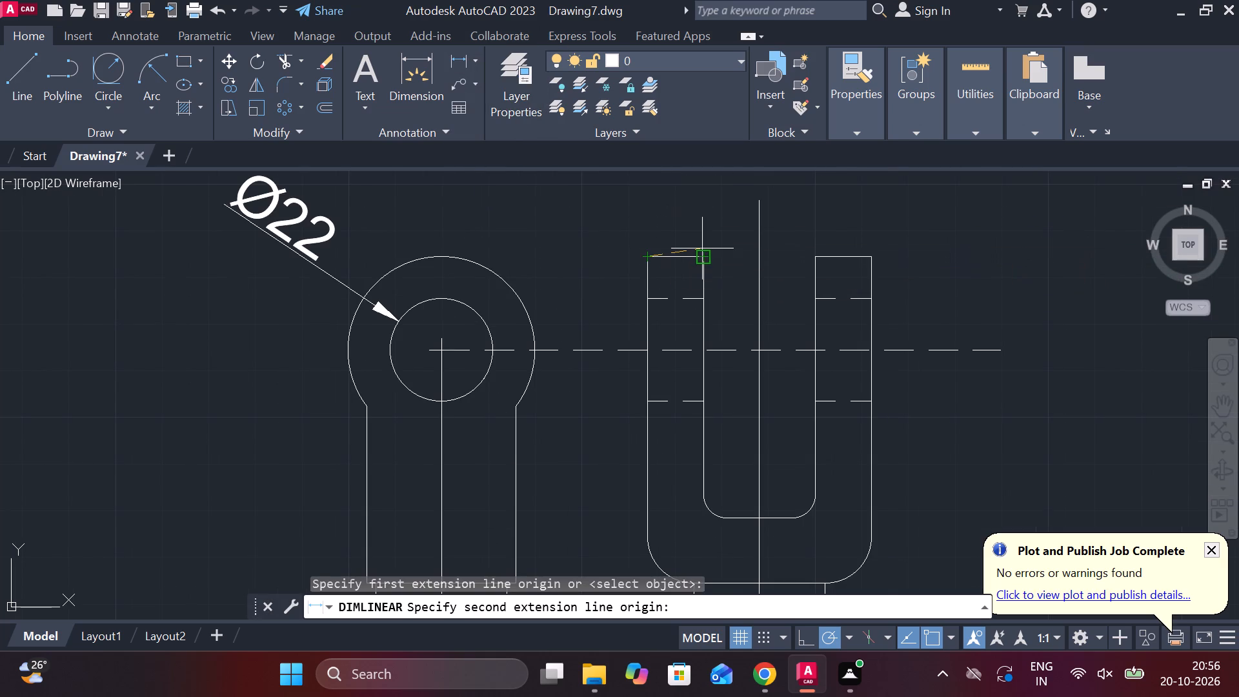
pyautogui.click(703, 261)
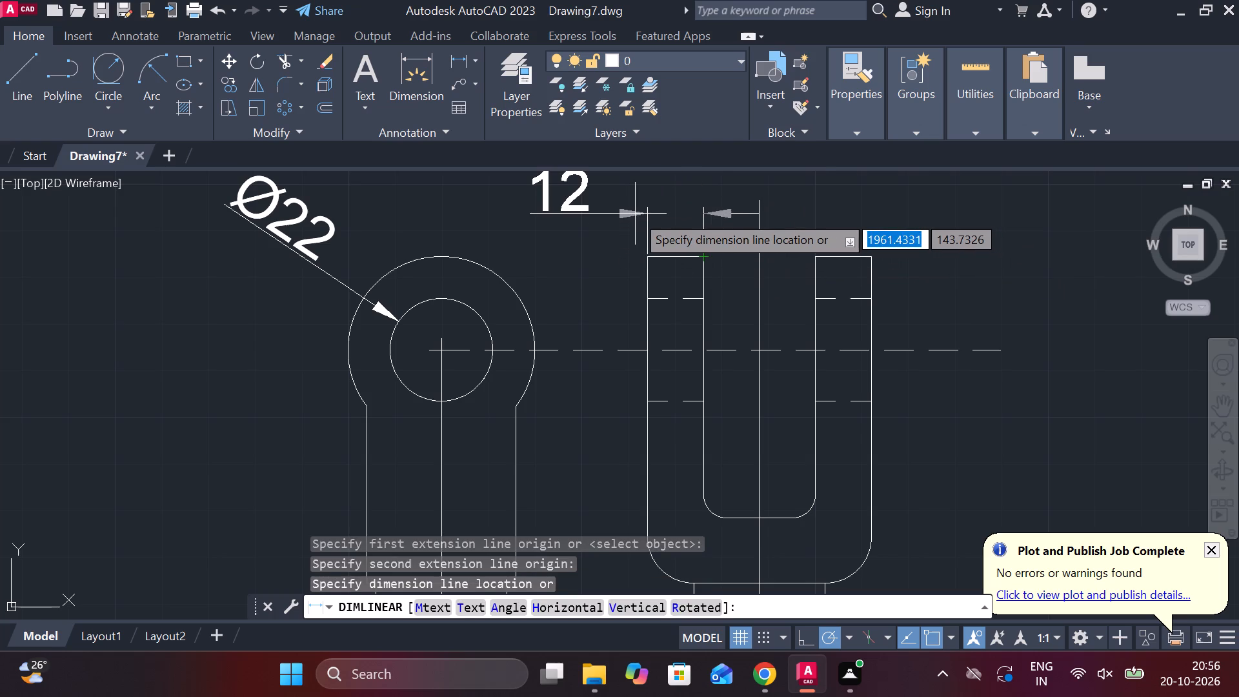
pyautogui.moveTo(630, 215); pyautogui.dragTo(529, 283, button='middle')
pyautogui.click(508, 257)
pyautogui.press('space')
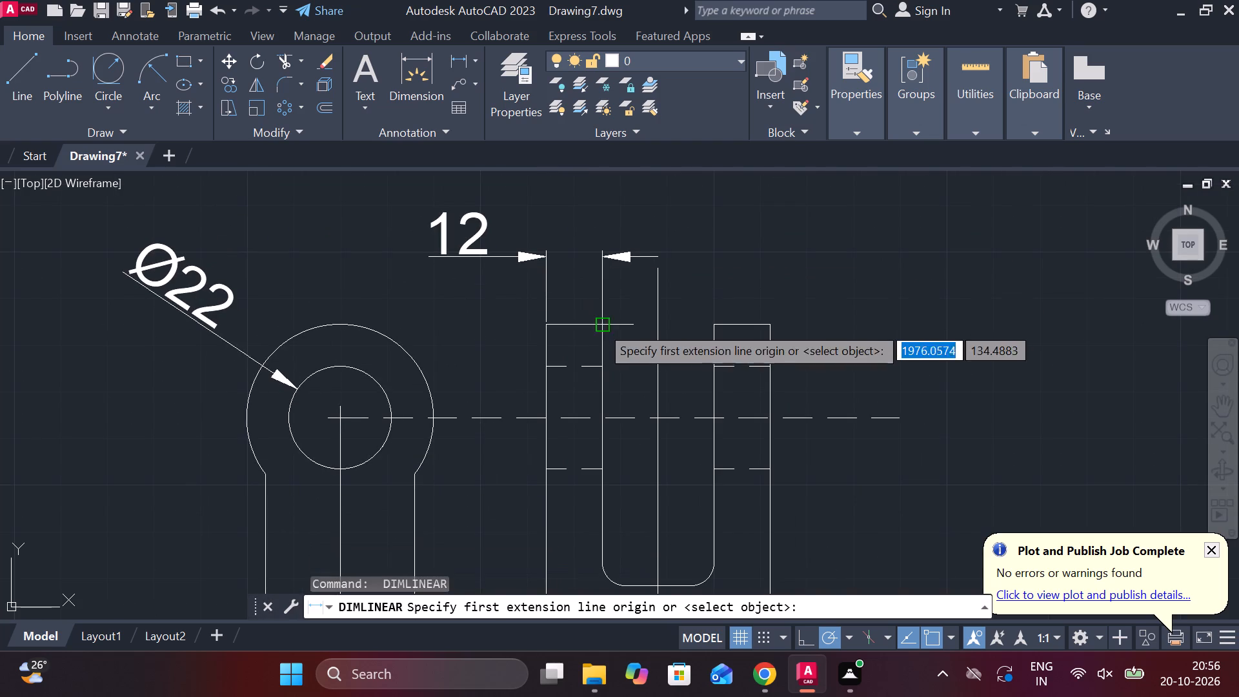
pyautogui.click(601, 326)
pyautogui.click(723, 326)
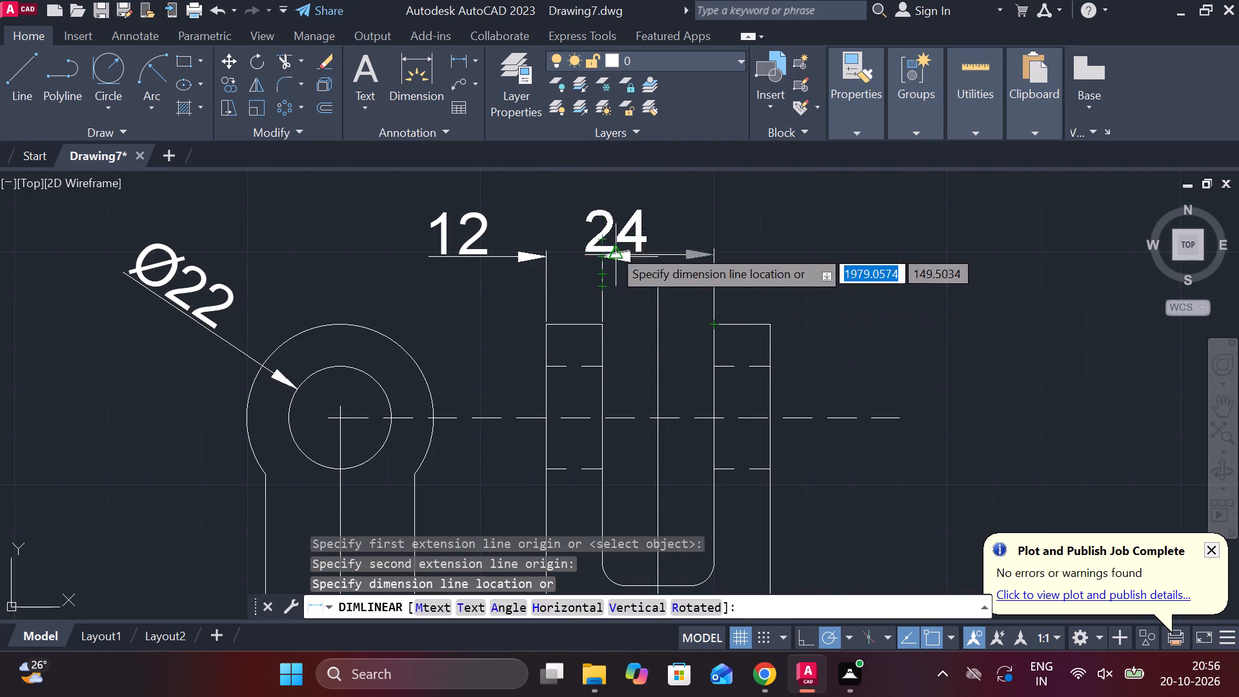
pyautogui.click(656, 250)
pyautogui.press('space')
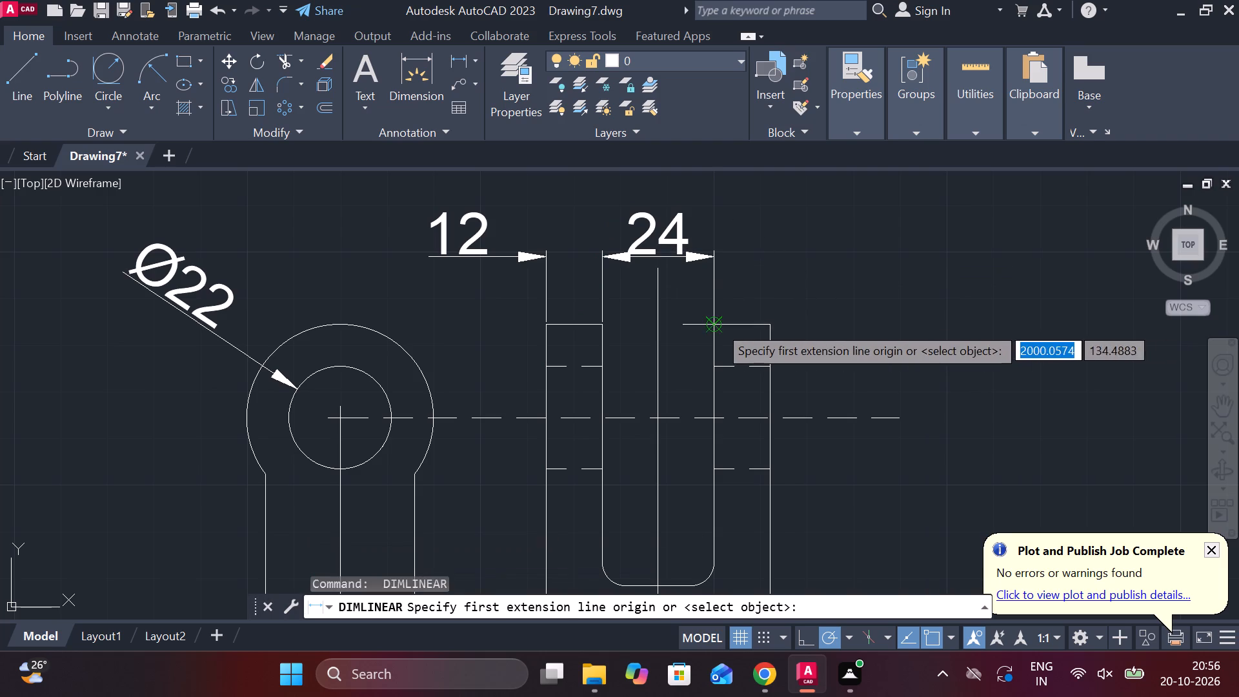
pyautogui.click(718, 325)
pyautogui.click(771, 323)
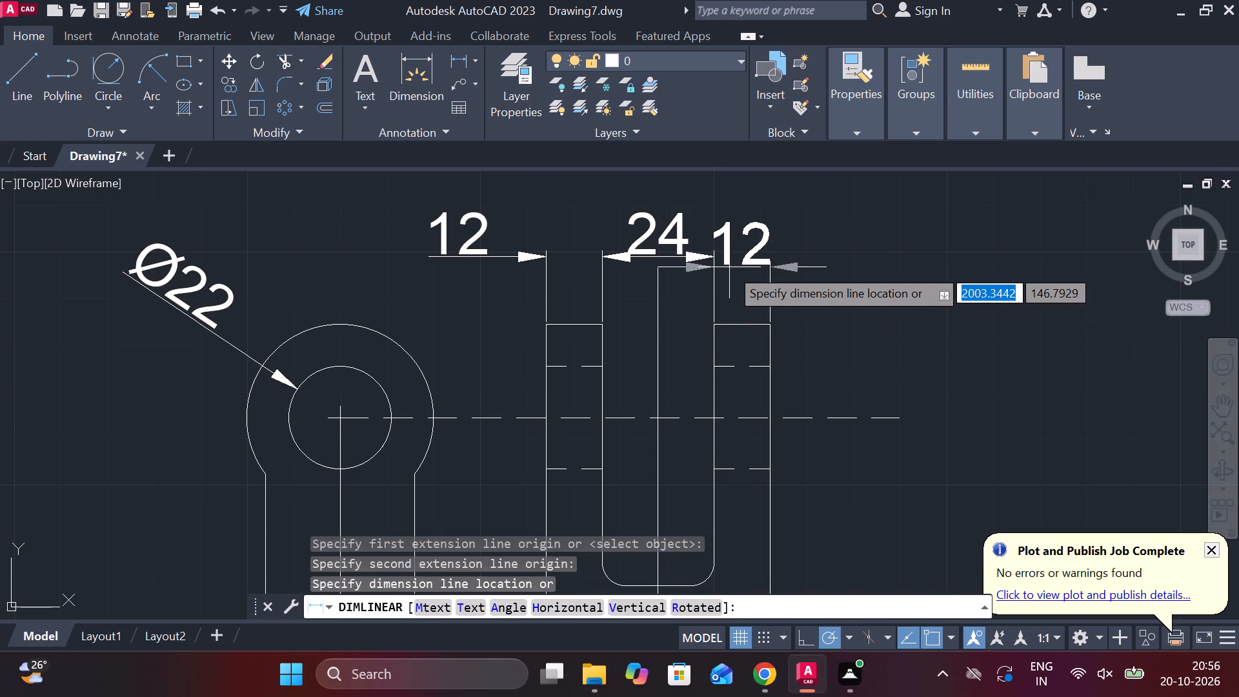
pyautogui.click(718, 261)
# Add a vertical dimension from the hole's horizontal centreline to the slot bottom, placed between the two views.
pyautogui.scroll(-1, 786, 258)
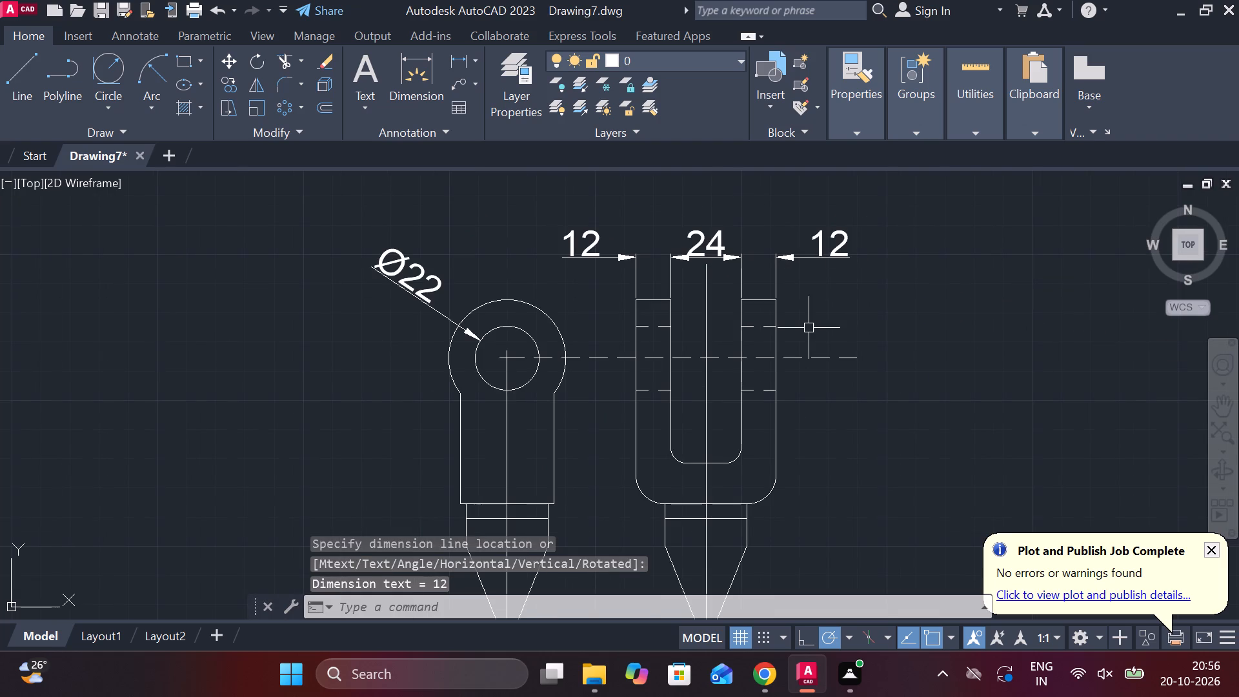
pyautogui.moveTo(662, 387); pyautogui.dragTo(659, 310, button='middle')
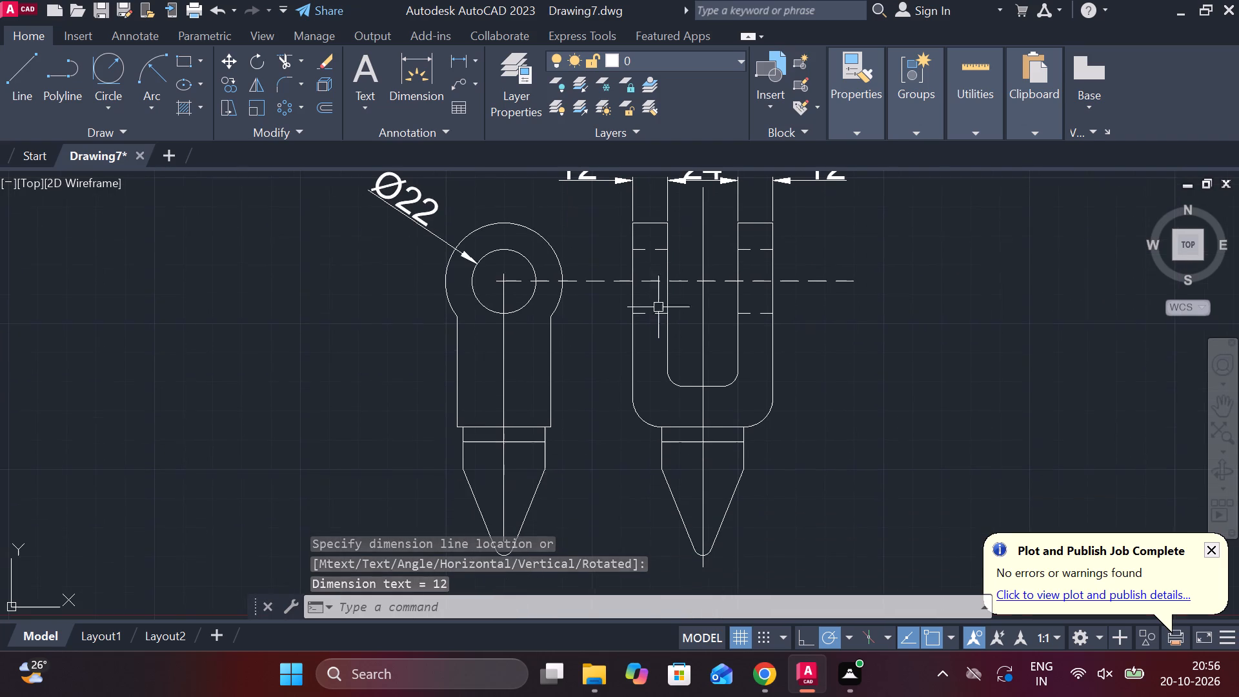
pyautogui.press('space')
pyautogui.click(605, 281)
pyautogui.click(702, 390)
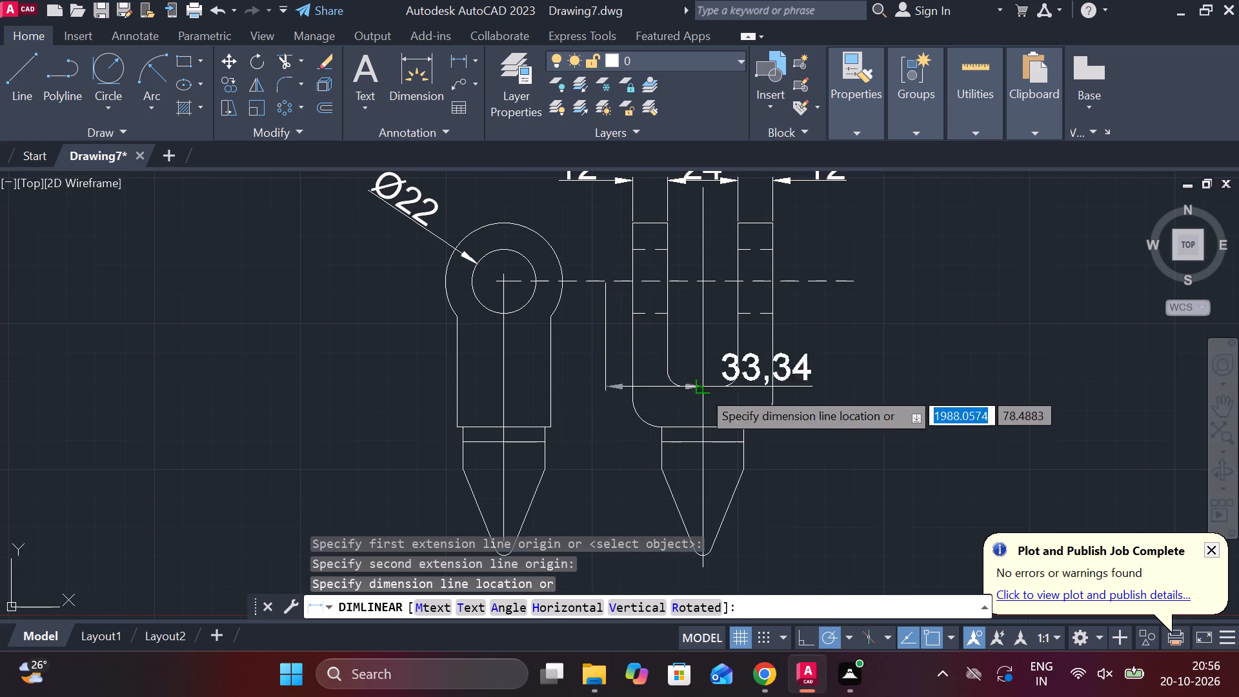
pyautogui.click(605, 336)
# Add a vertical dimension for the short band at the top of the fork's stem, placed left of the stem.
pyautogui.moveTo(584, 421); pyautogui.dragTo(563, 376, button='middle')
pyautogui.scroll(1, 623, 378)
pyautogui.press('space')
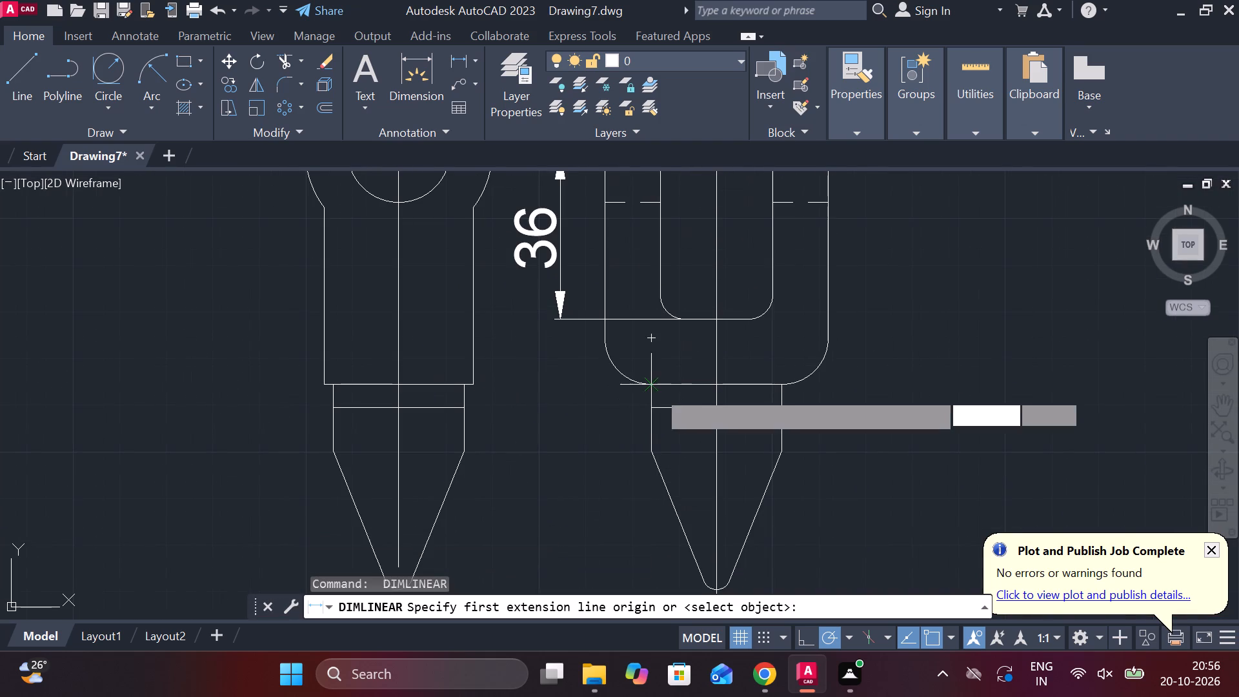
pyautogui.click(655, 387)
pyautogui.click(657, 407)
pyautogui.click(570, 410)
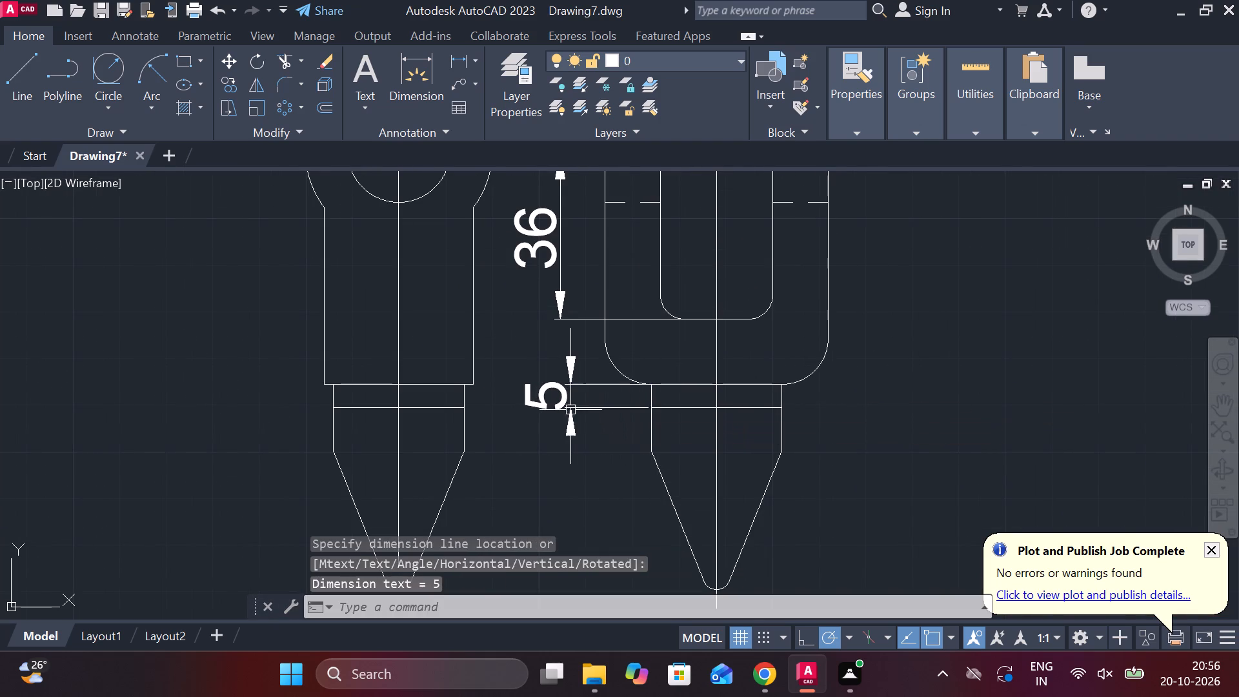
# Add a horizontal dimension for the straight shank's width in the eye view, placed to its left.
pyautogui.moveTo(622, 412); pyautogui.dragTo(641, 376, button='middle')
pyautogui.press('space')
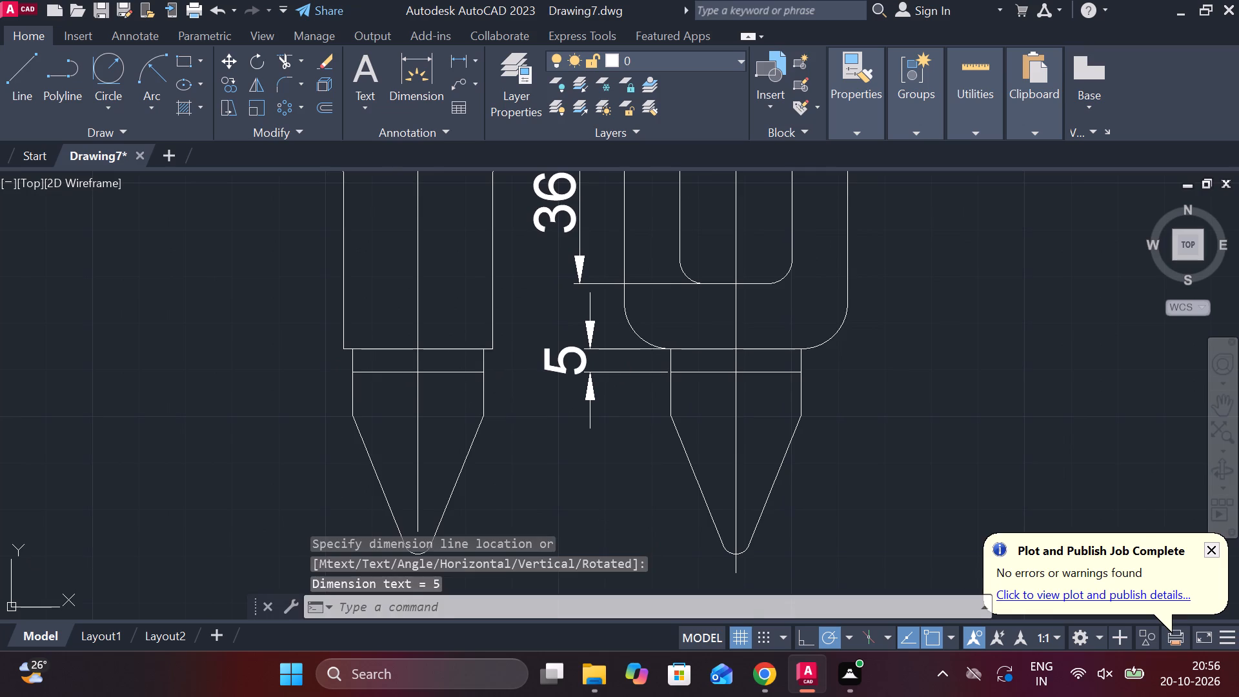
pyautogui.scroll(-2, 438, 298)
pyautogui.scroll(2, 401, 290)
pyautogui.click(403, 290)
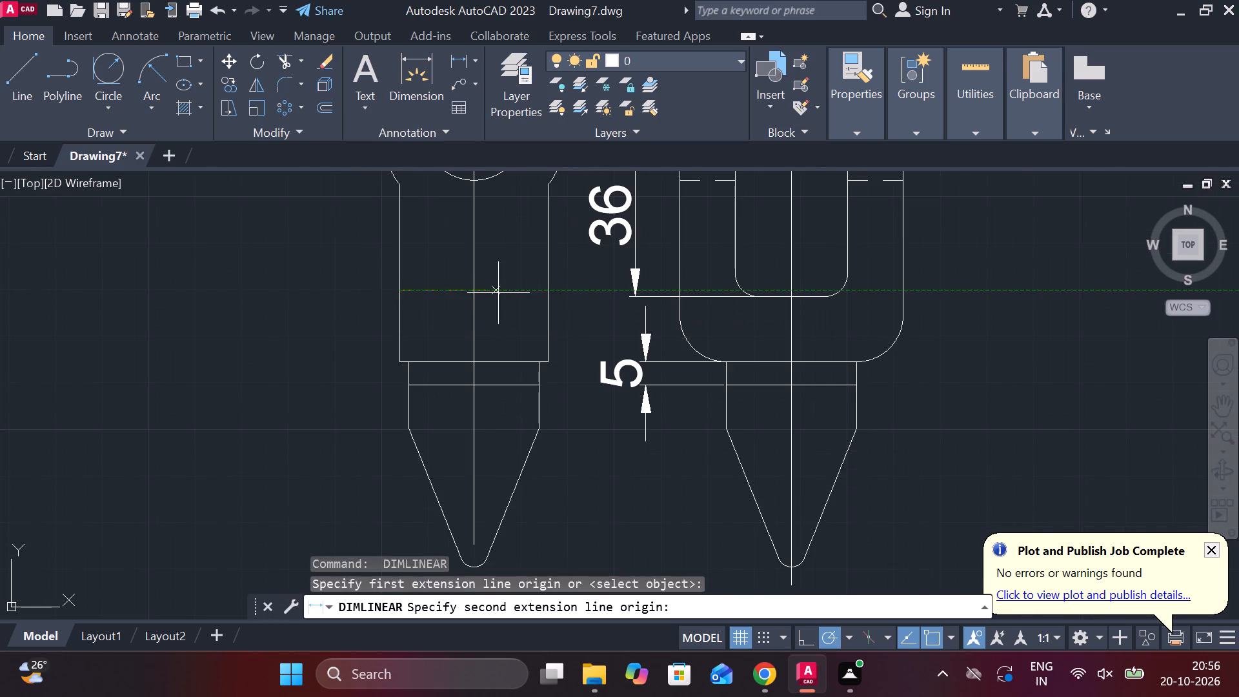
pyautogui.click(541, 293)
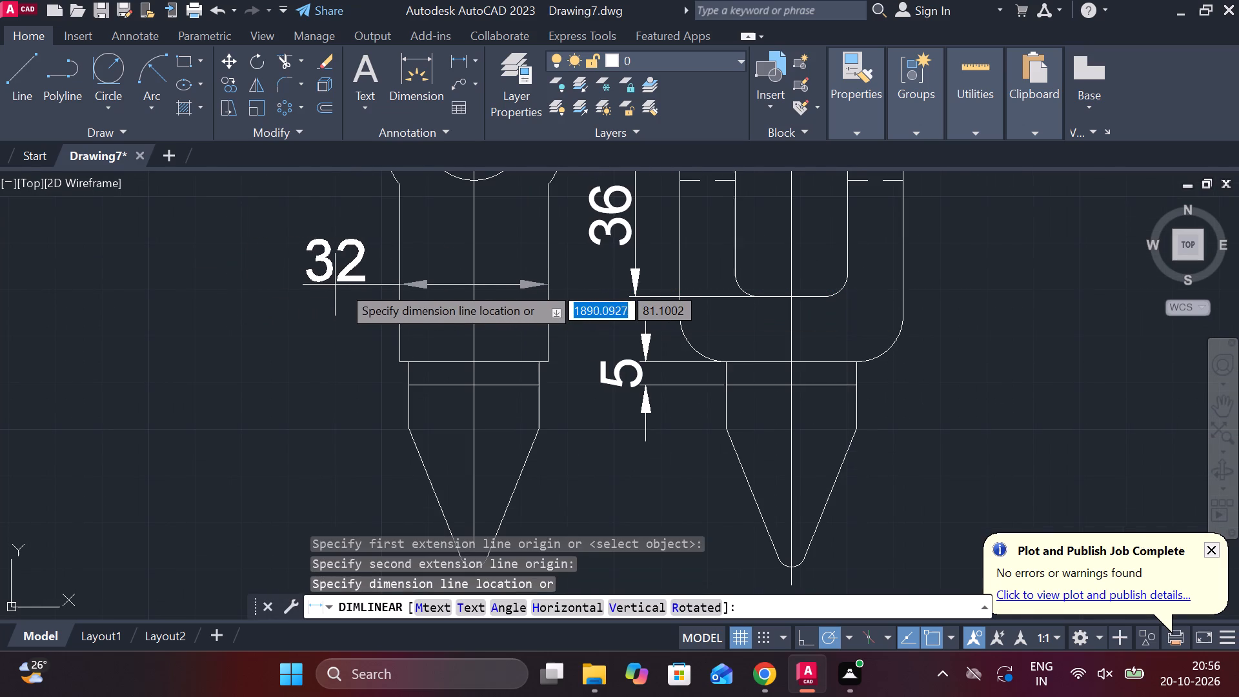
pyautogui.click(347, 292)
# Add a horizontal dimension across the fork view's stem where the taper begins, with its text to the right.
pyautogui.scroll(-1, 342, 301)
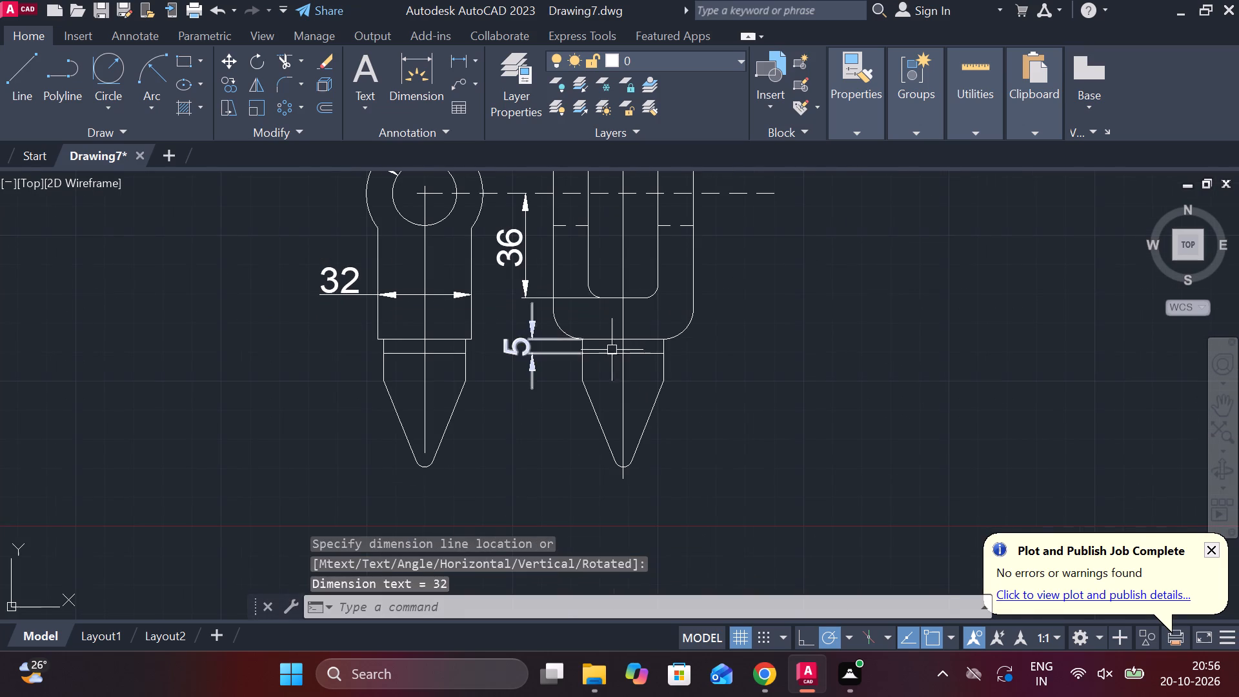
pyautogui.scroll(-1, 660, 349)
pyautogui.scroll(1, 680, 350)
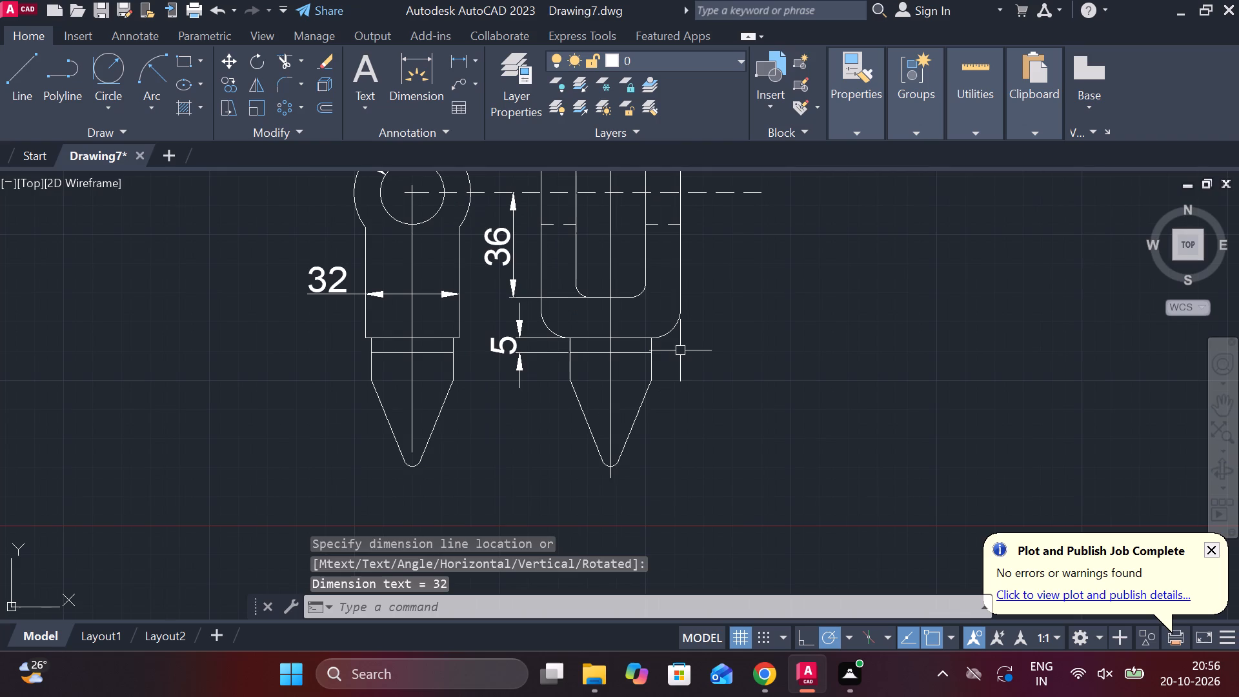
pyautogui.scroll(1, 680, 350)
pyautogui.moveTo(663, 350); pyautogui.dragTo(596, 350, button='middle')
pyautogui.scroll(1, 596, 358)
pyautogui.scroll(-1, 599, 370)
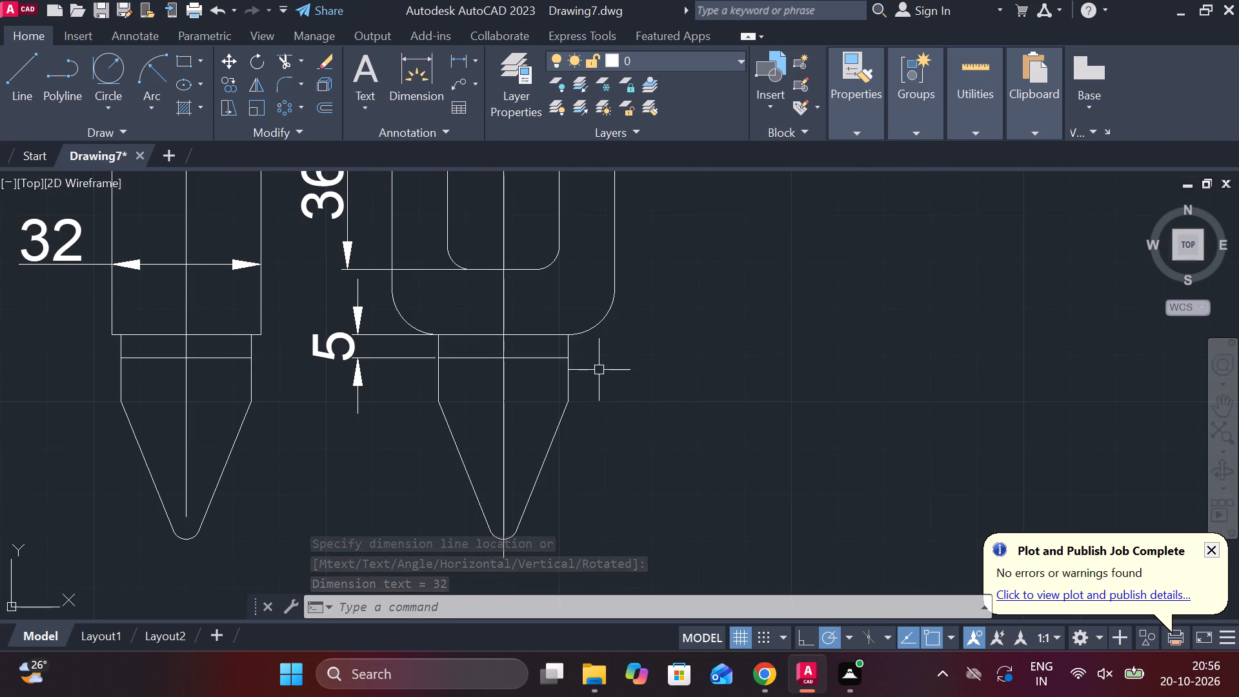
pyautogui.moveTo(647, 400); pyautogui.dragTo(650, 391, button='middle')
pyautogui.press('space')
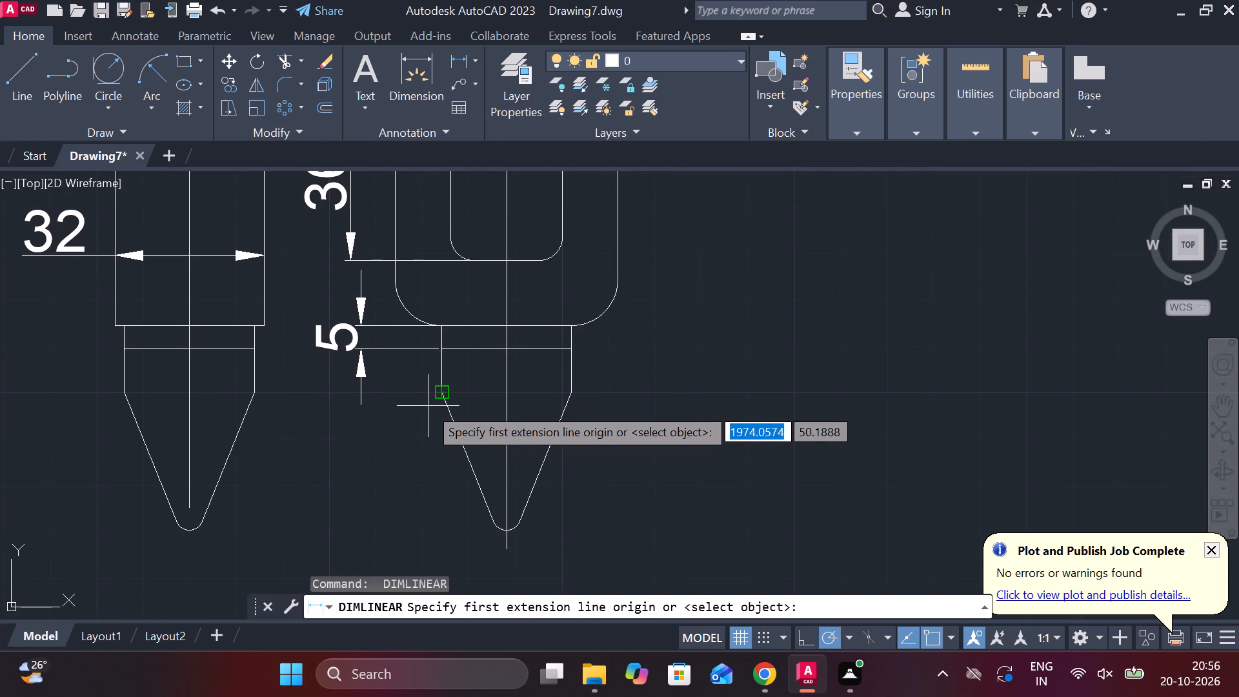
pyautogui.click(429, 403)
pyautogui.click(570, 392)
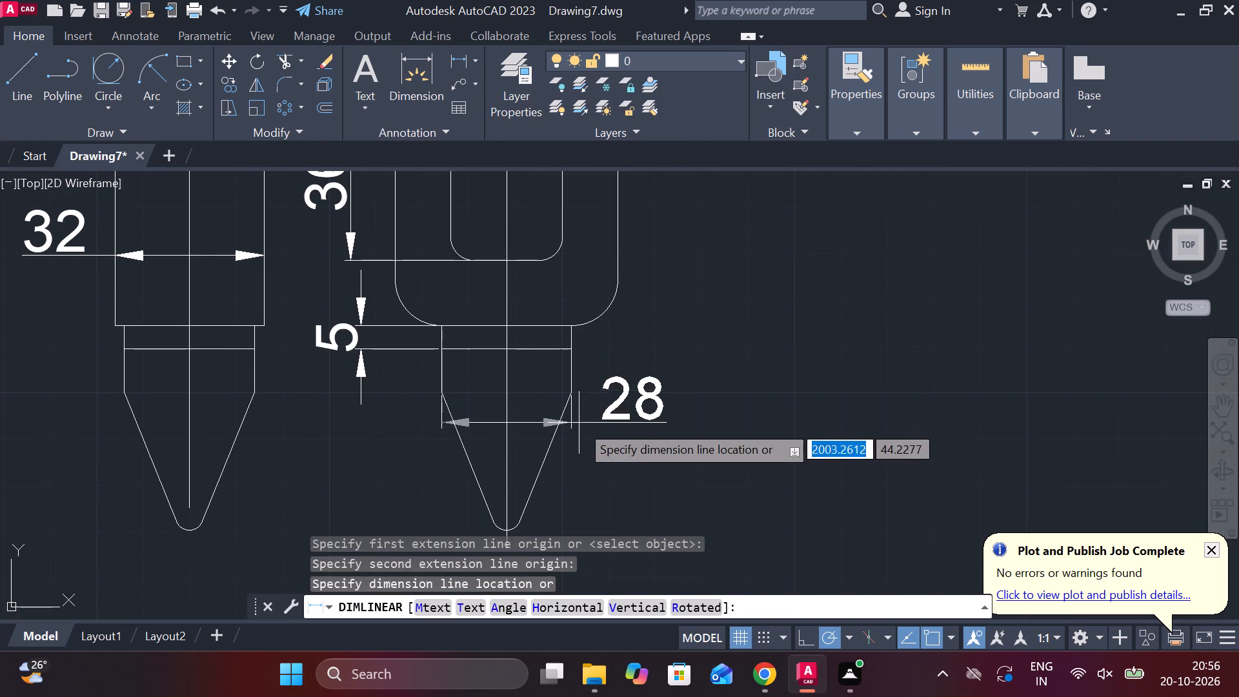
pyautogui.click(640, 404)
# Add a diameter symbol in front of the fork stem's width dimension text.
pyautogui.doubleClick(612, 390)
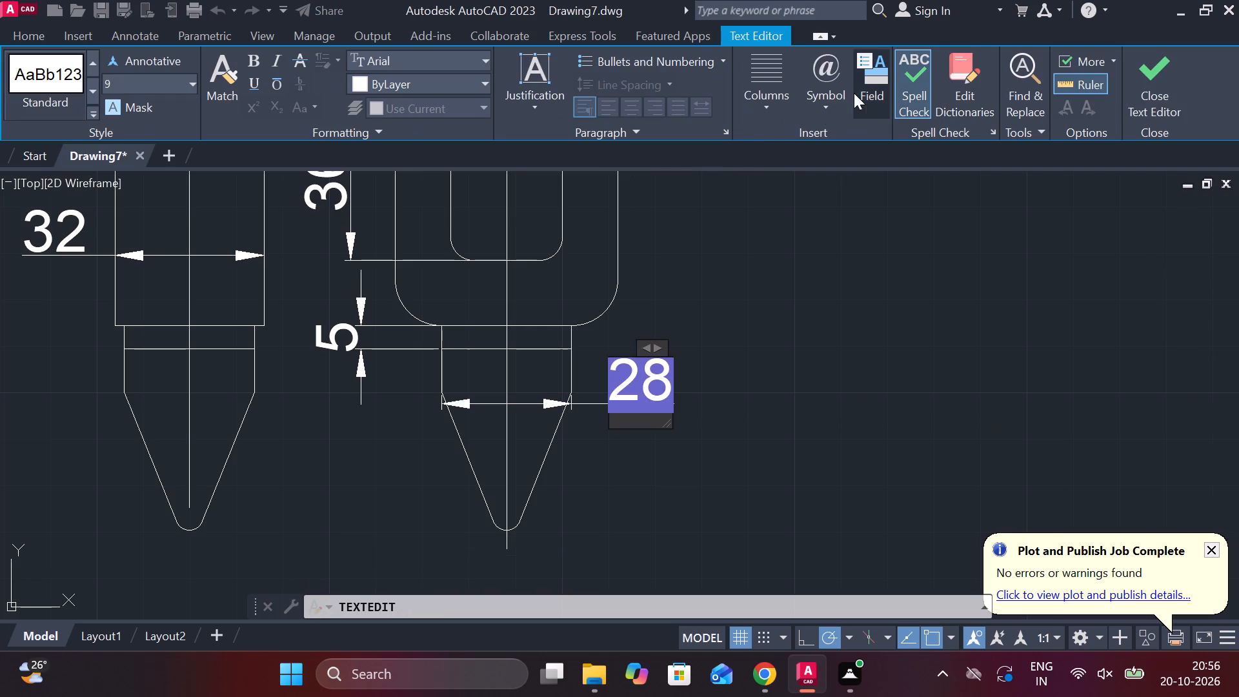
pyautogui.click(836, 103)
pyautogui.click(851, 181)
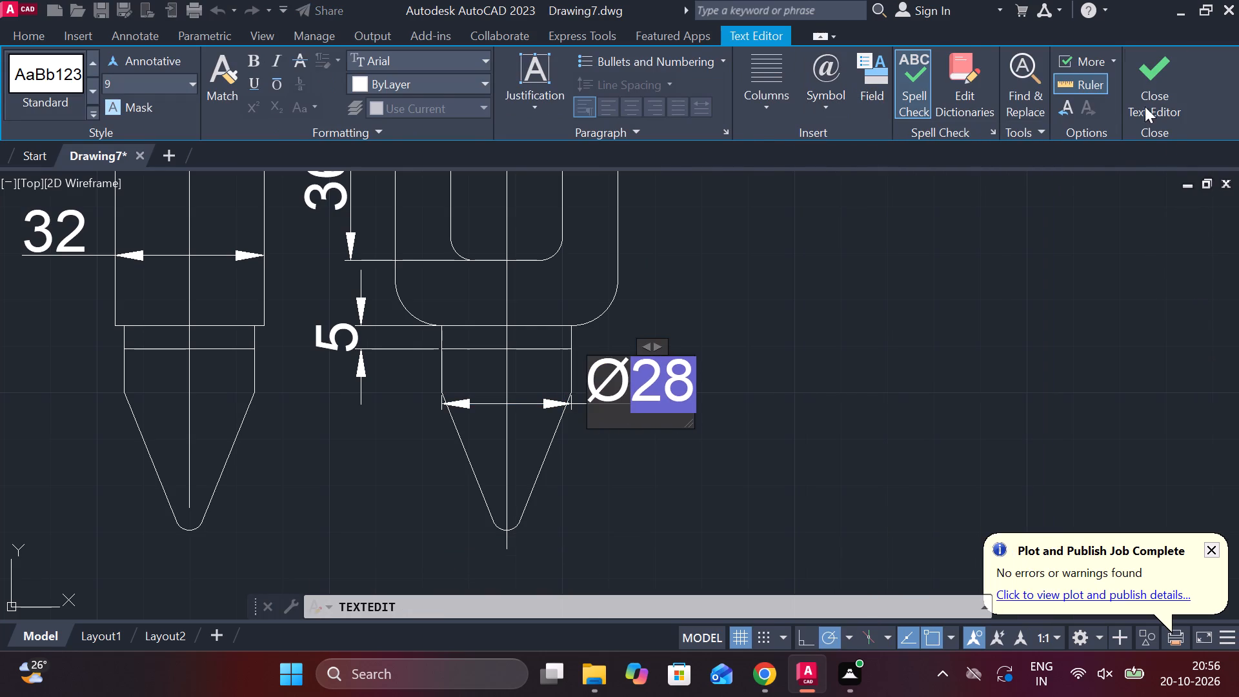
pyautogui.click(1142, 103)
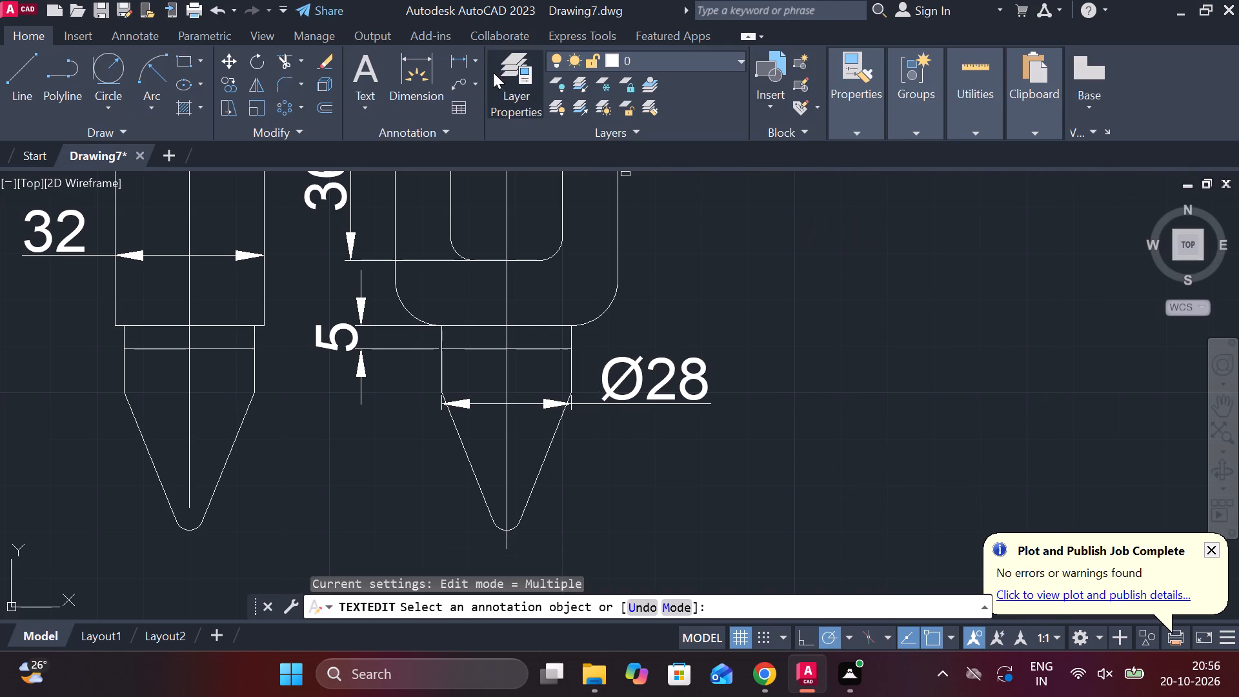
# Add a vertical dimension from the fork's base to the stem's rounded tip, placed right of the fork view.
pyautogui.click(466, 68)
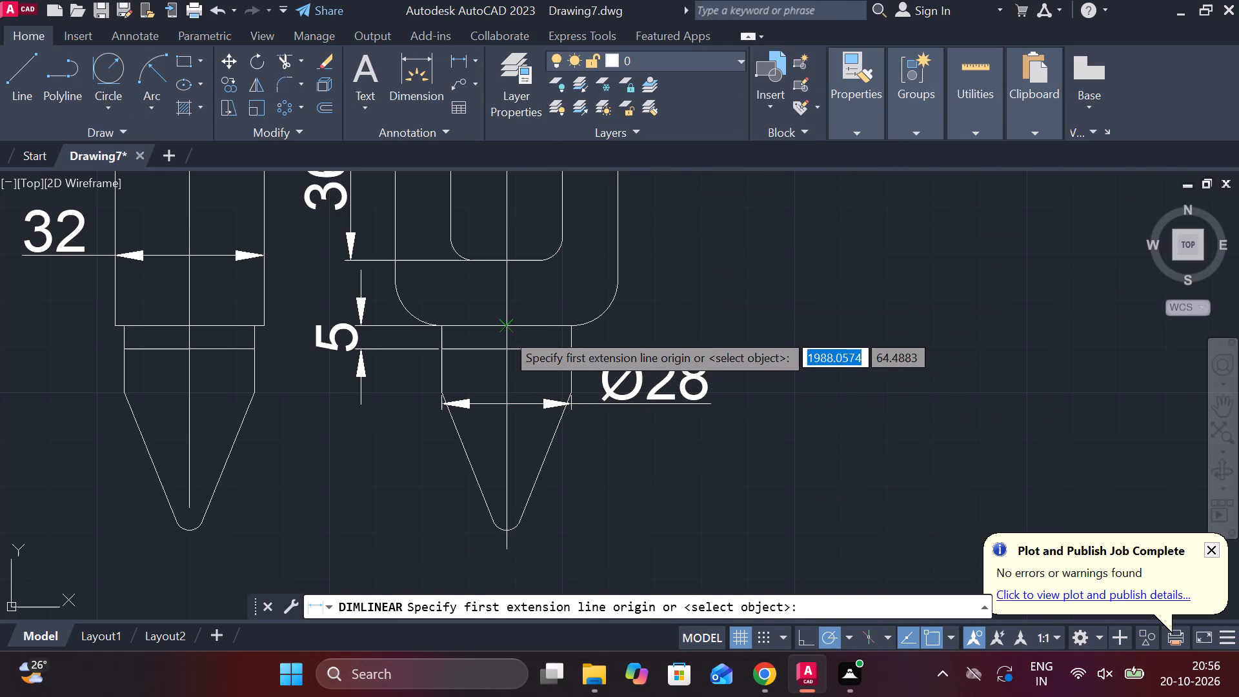
pyautogui.click(505, 332)
pyautogui.click(505, 534)
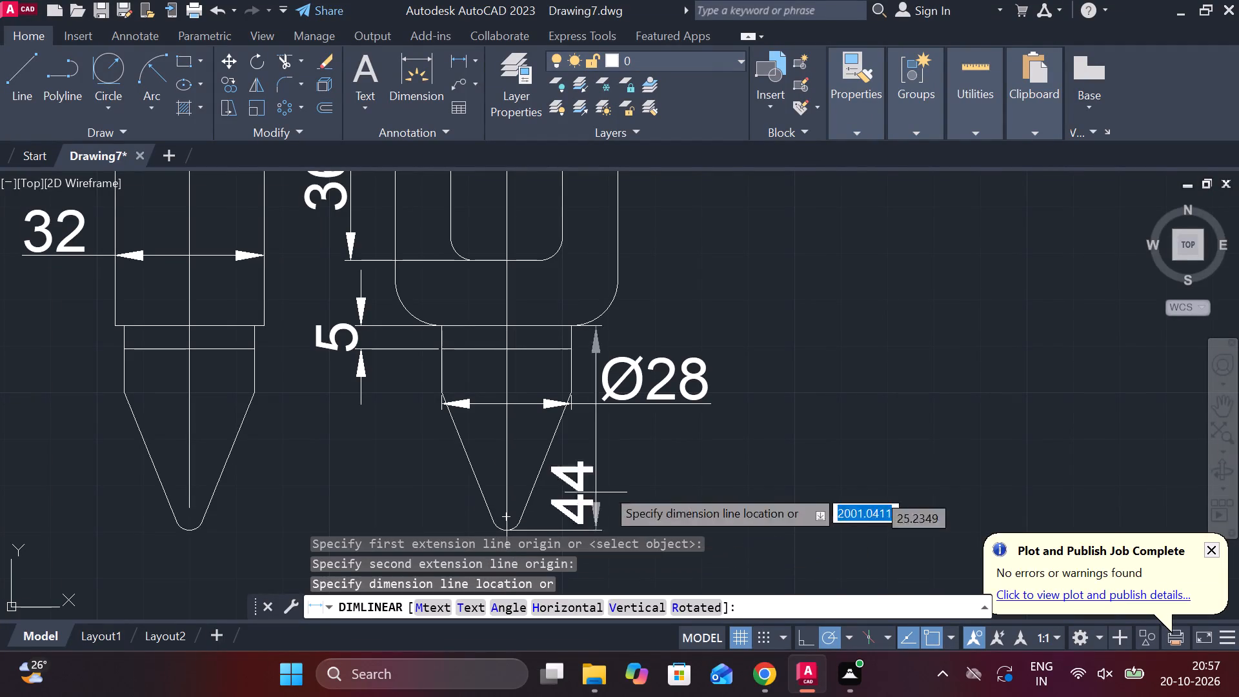
pyautogui.click(754, 445)
# Add a vertical dimension from the hole's centreline to the fork's base, aligned above the stem length dimension.
pyautogui.scroll(-1, 755, 441)
pyautogui.press('space')
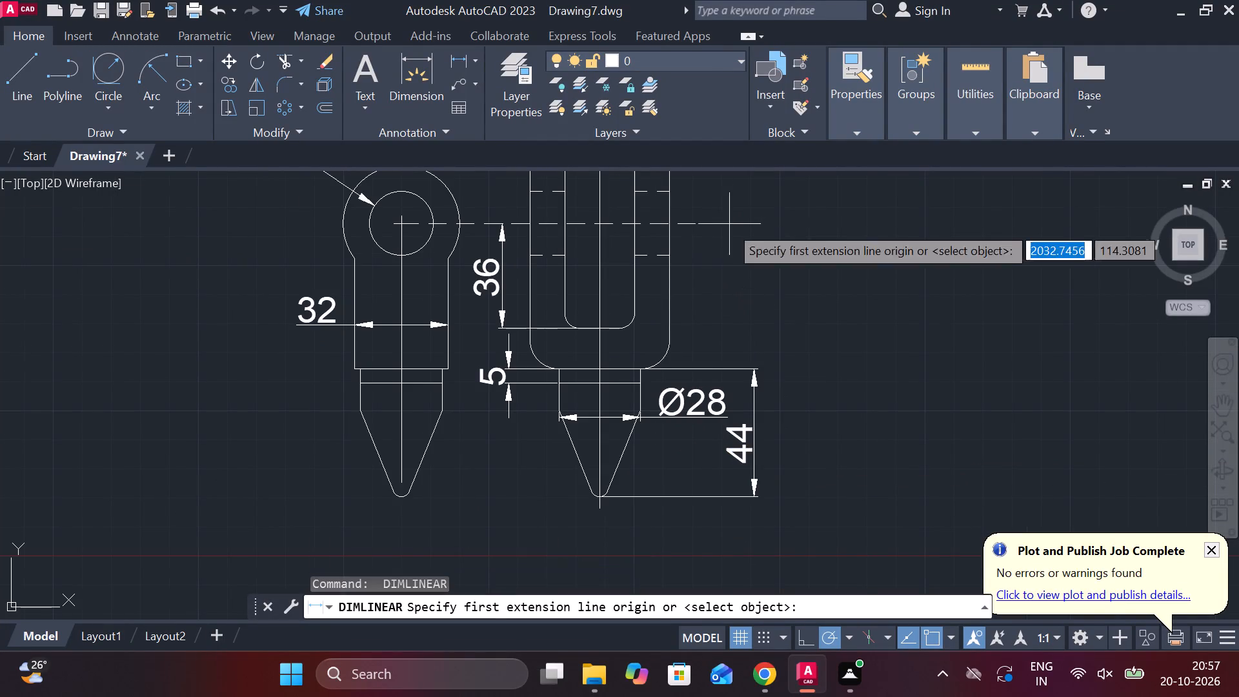
pyautogui.click(711, 228)
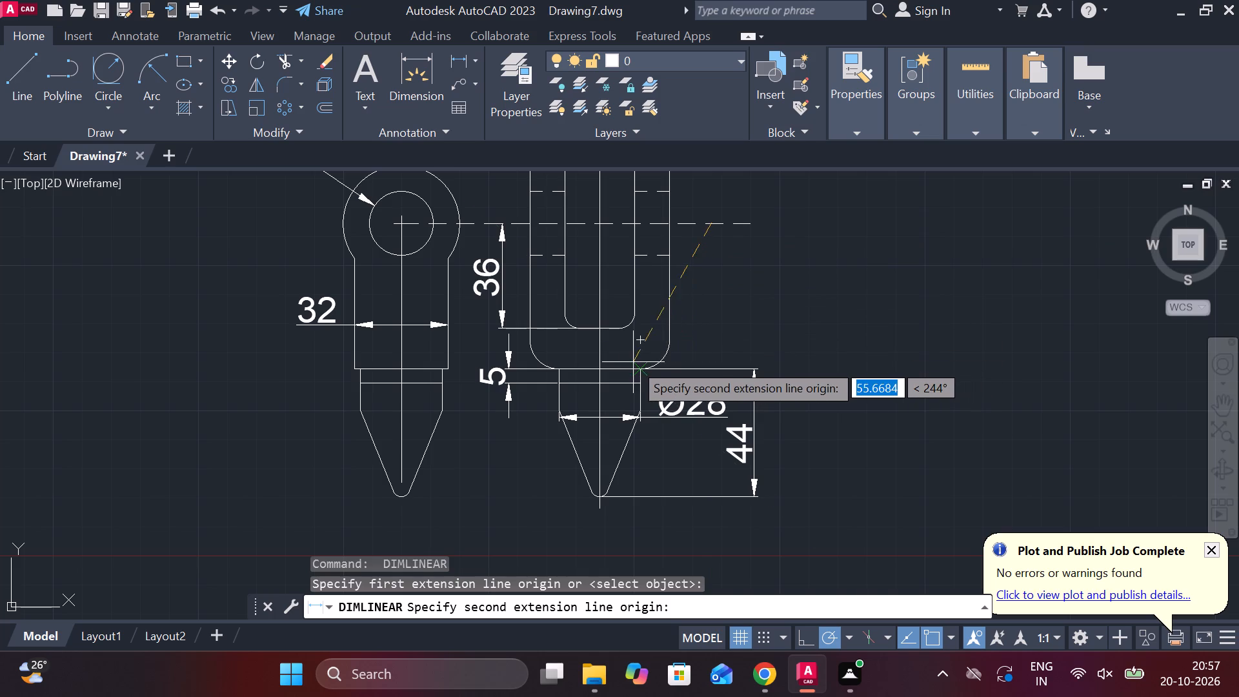
pyautogui.click(675, 370)
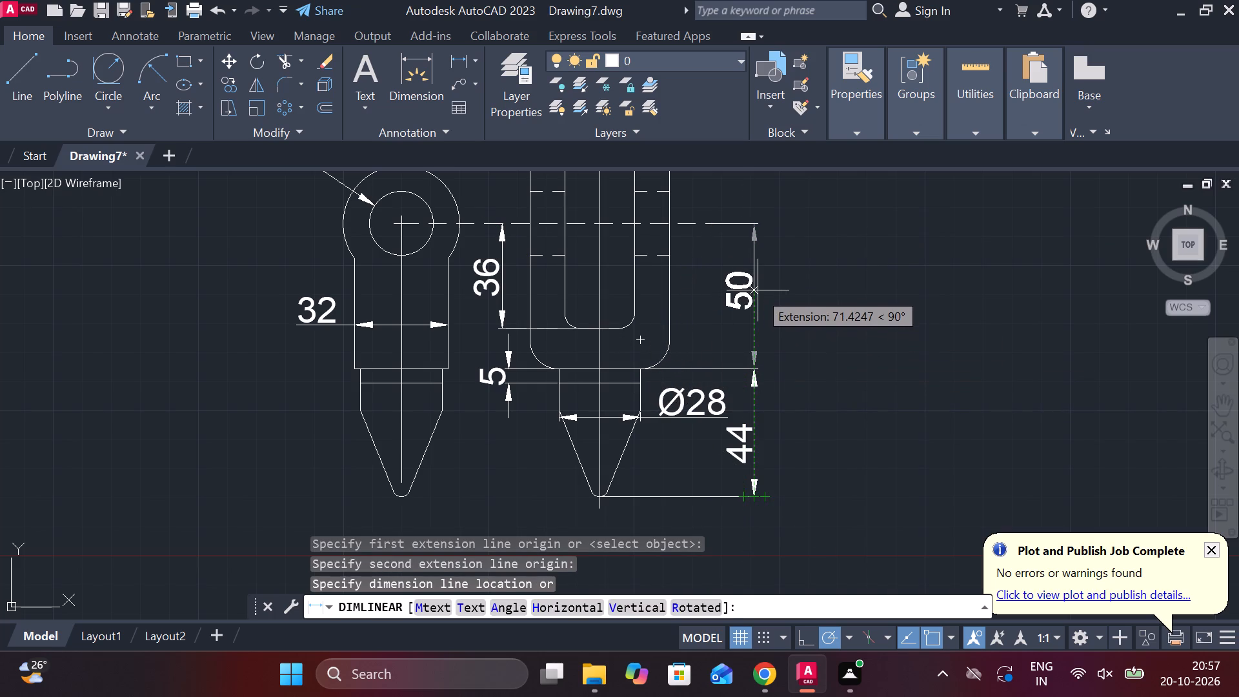
pyautogui.click(758, 290)
# Add a radius dimension to the eye's outer arc, placed outside its upper right.
pyautogui.scroll(-2, 780, 313)
pyautogui.scroll(1, 620, 358)
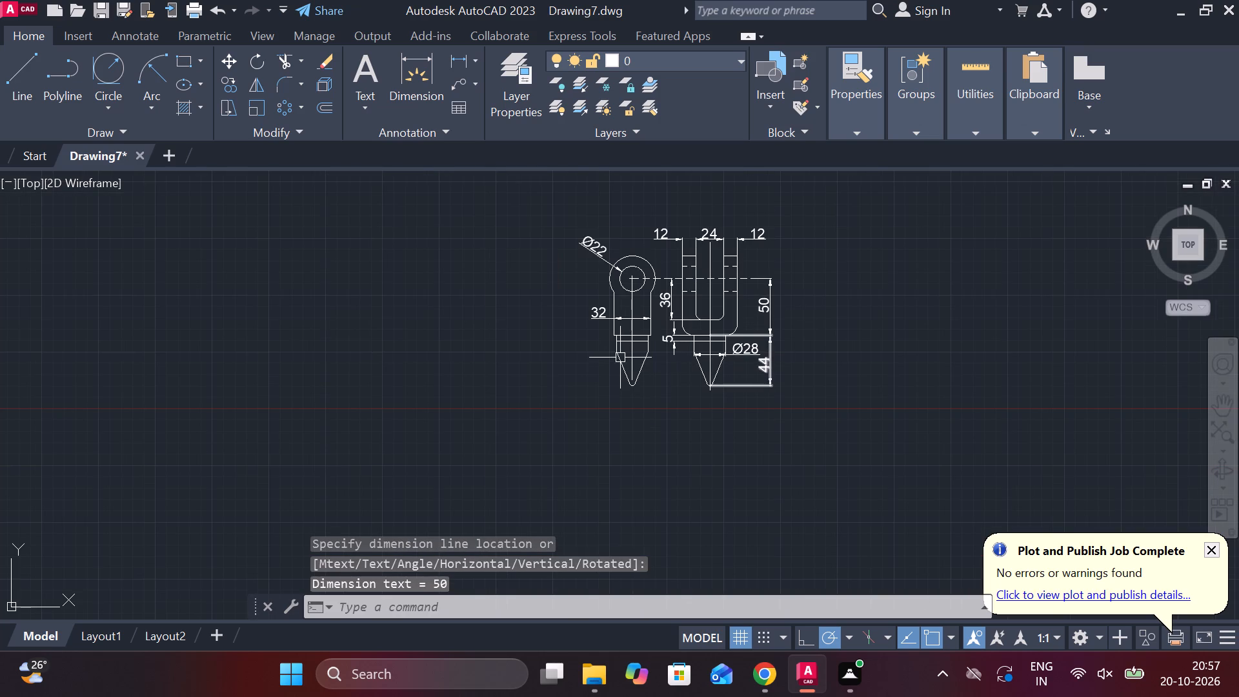
pyautogui.scroll(1, 731, 423)
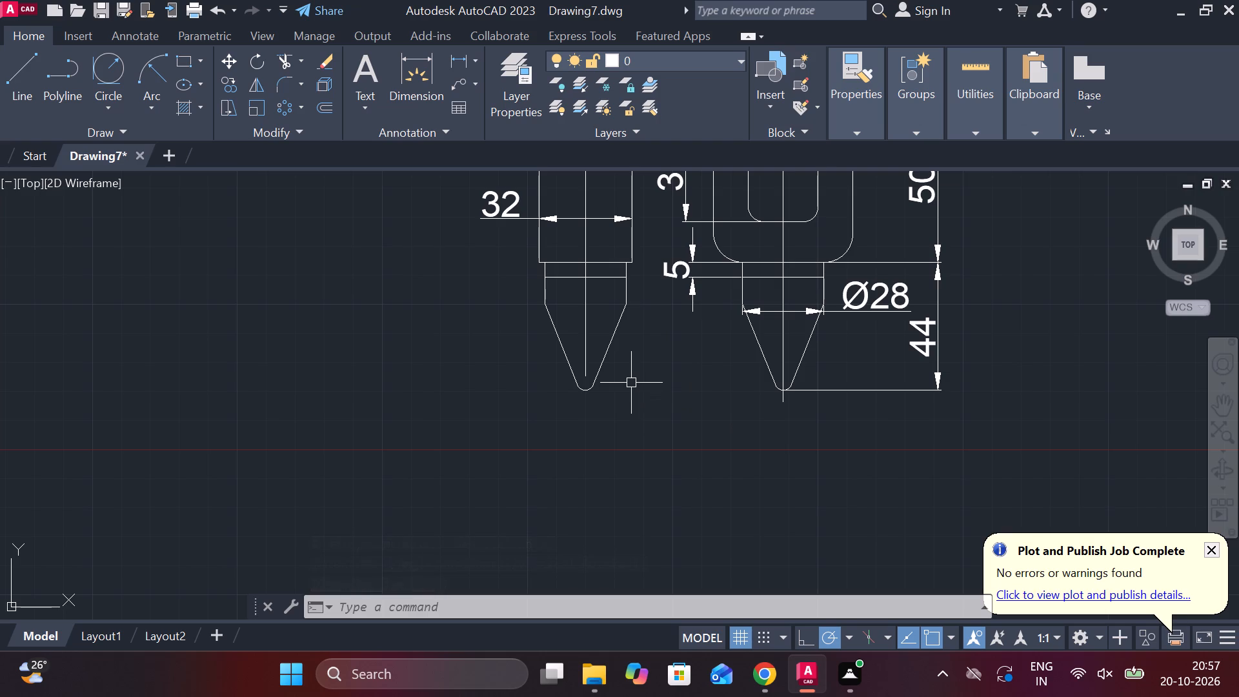
pyautogui.moveTo(632, 379); pyautogui.dragTo(605, 464, button='middle')
pyautogui.scroll(-1, 606, 464)
pyautogui.scroll(1, 561, 174)
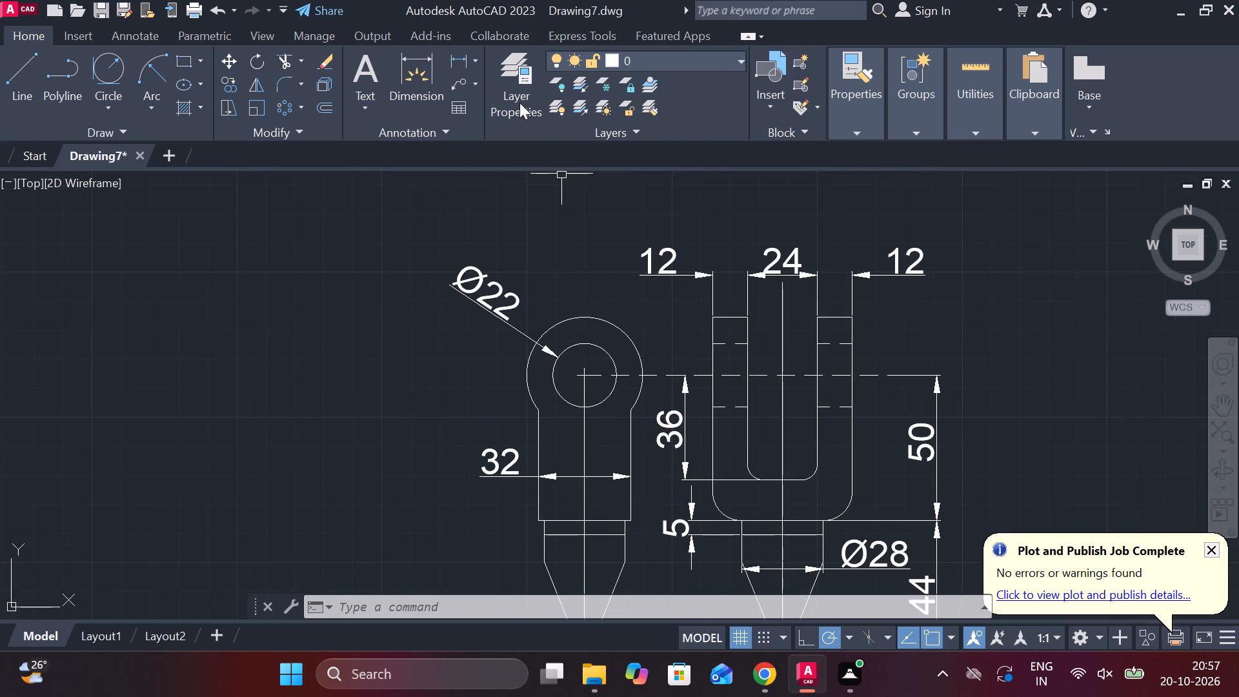
pyautogui.click(480, 59)
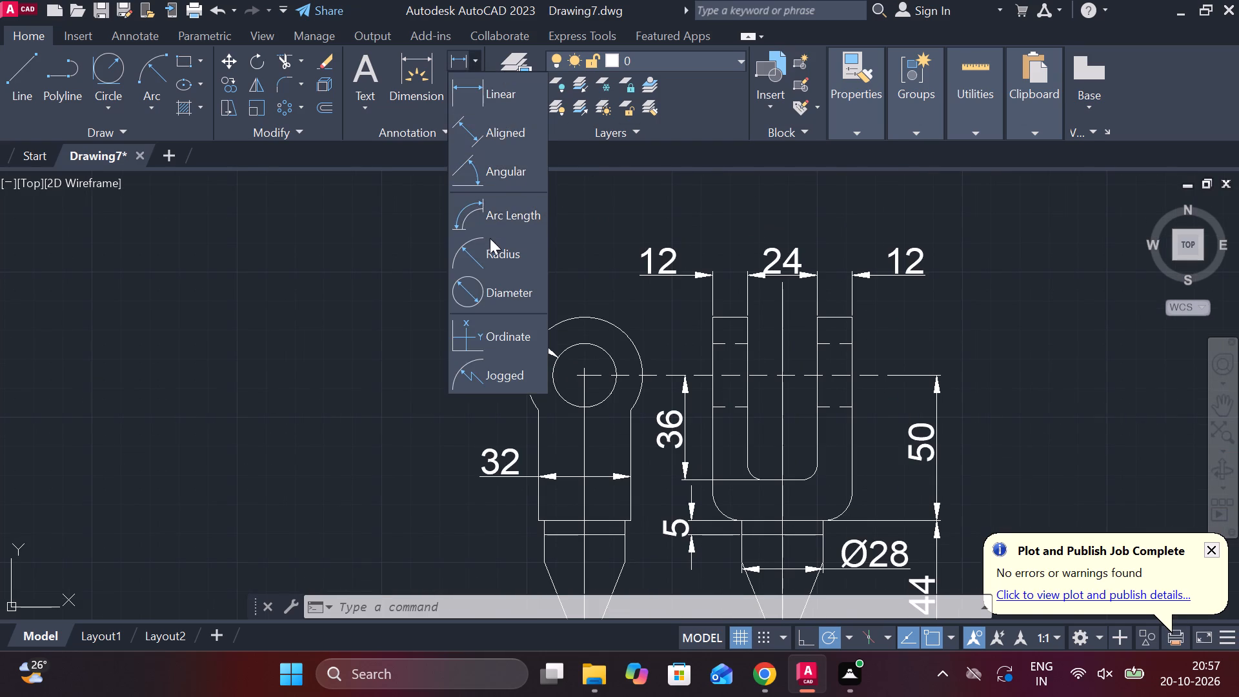
pyautogui.click(496, 249)
pyautogui.scroll(2, 628, 327)
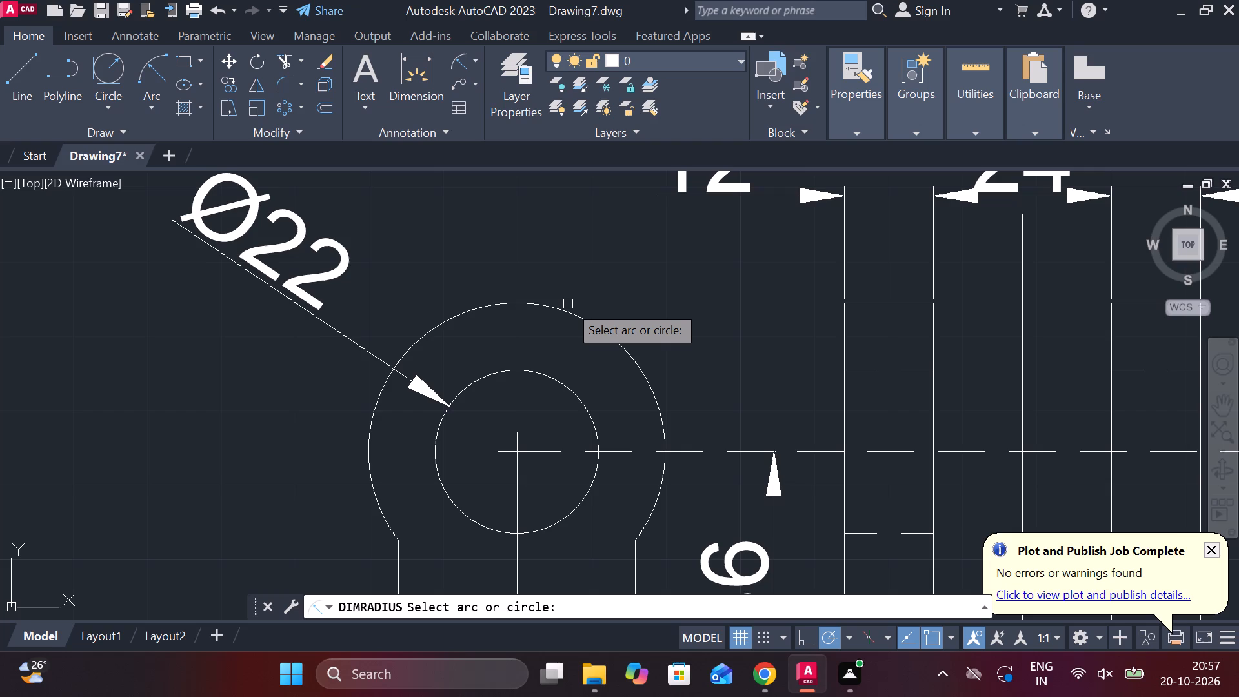
pyautogui.click(567, 308)
pyautogui.scroll(-2, 514, 248)
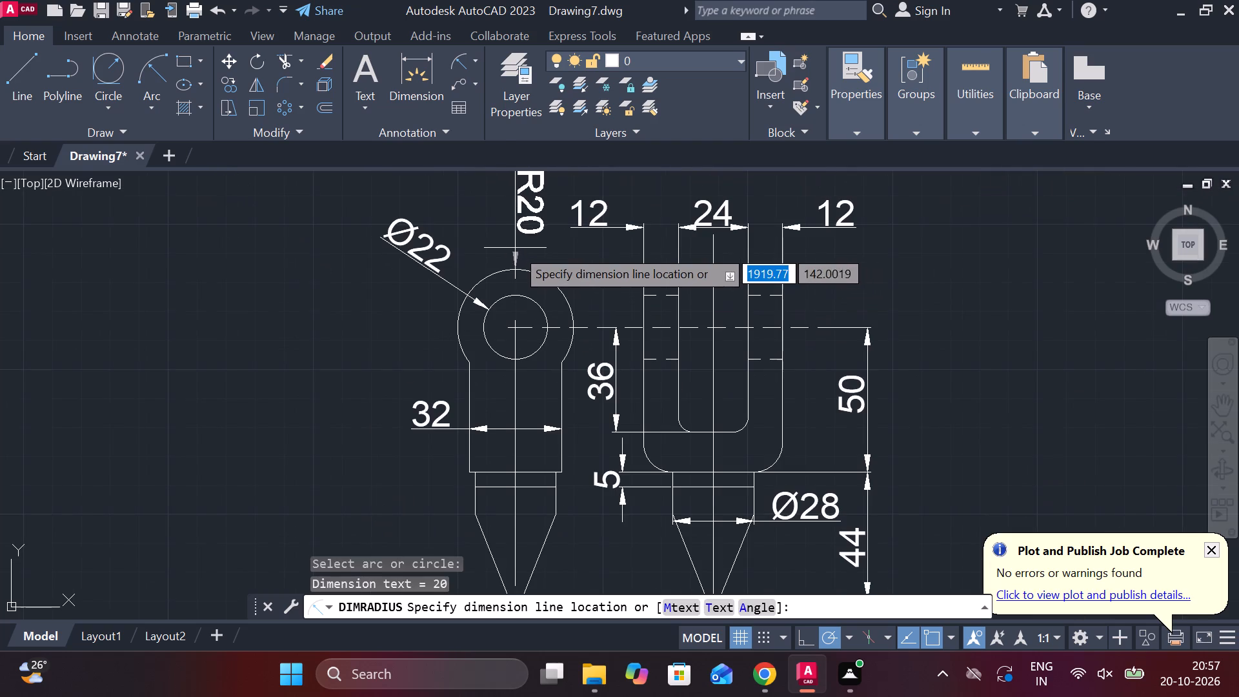
pyautogui.click(549, 238)
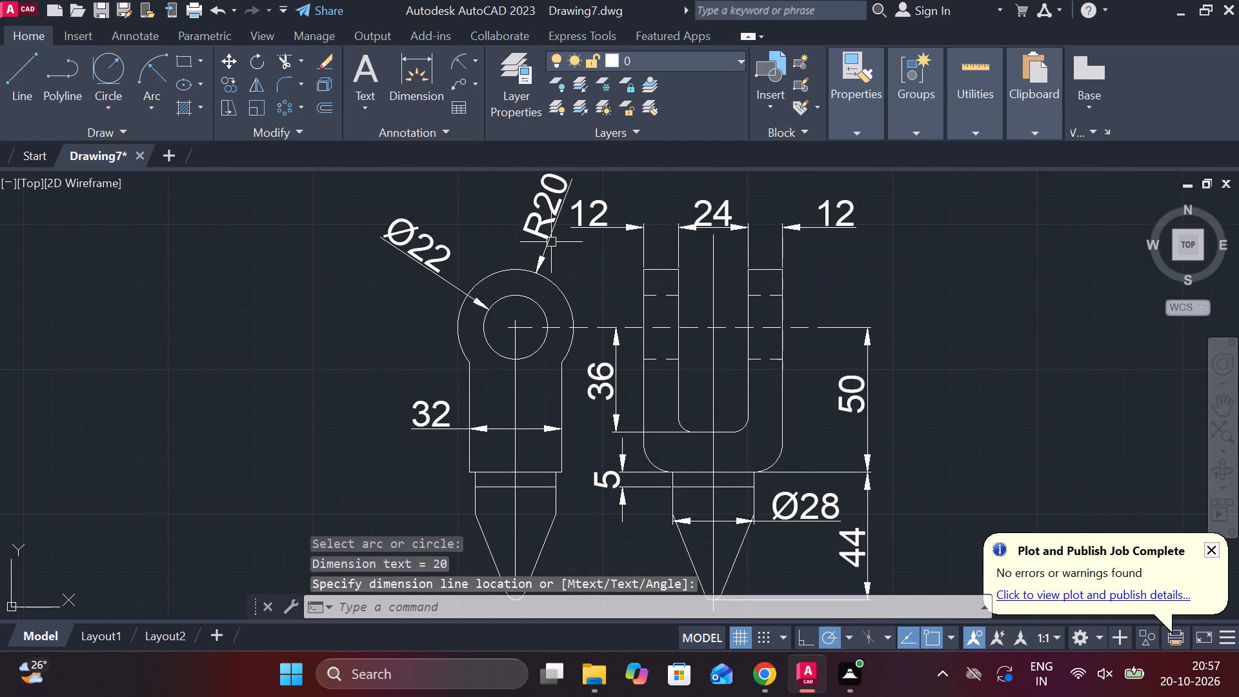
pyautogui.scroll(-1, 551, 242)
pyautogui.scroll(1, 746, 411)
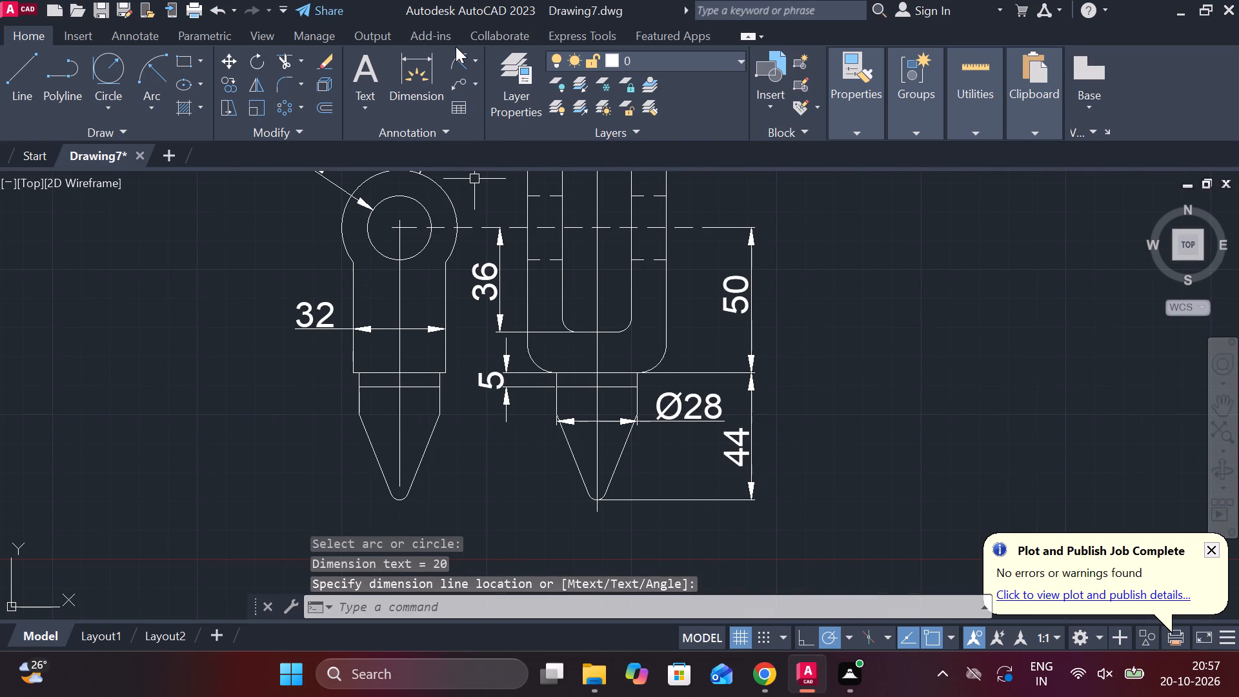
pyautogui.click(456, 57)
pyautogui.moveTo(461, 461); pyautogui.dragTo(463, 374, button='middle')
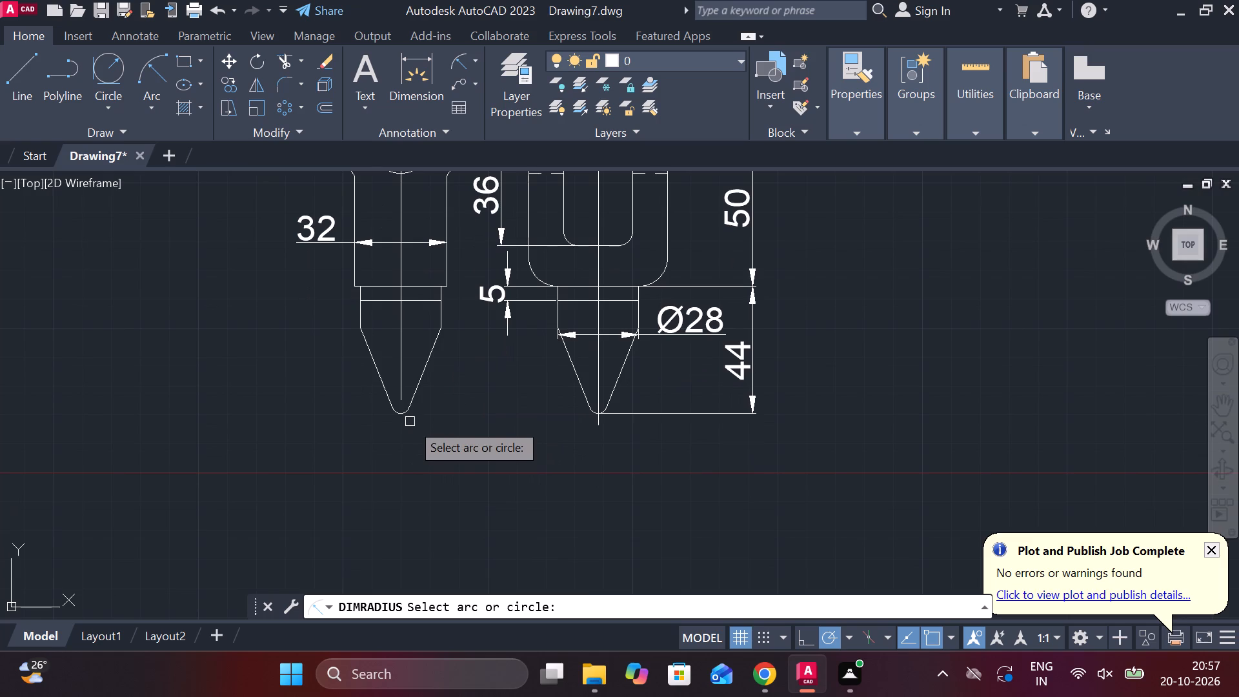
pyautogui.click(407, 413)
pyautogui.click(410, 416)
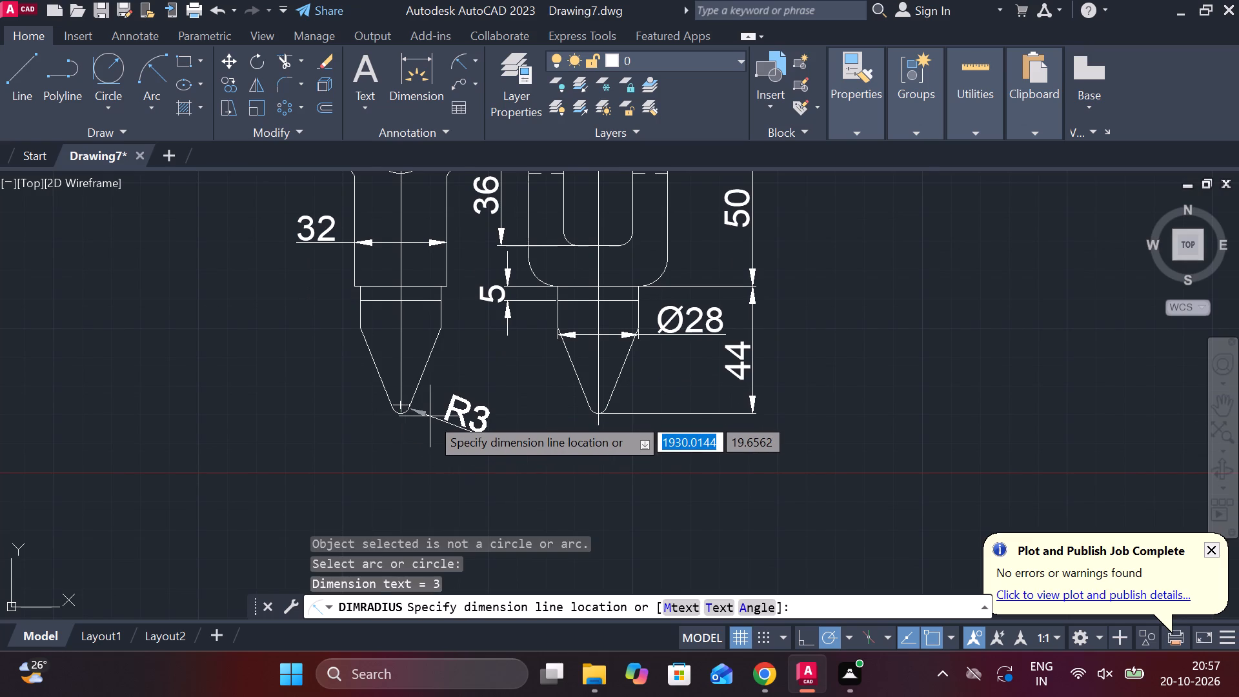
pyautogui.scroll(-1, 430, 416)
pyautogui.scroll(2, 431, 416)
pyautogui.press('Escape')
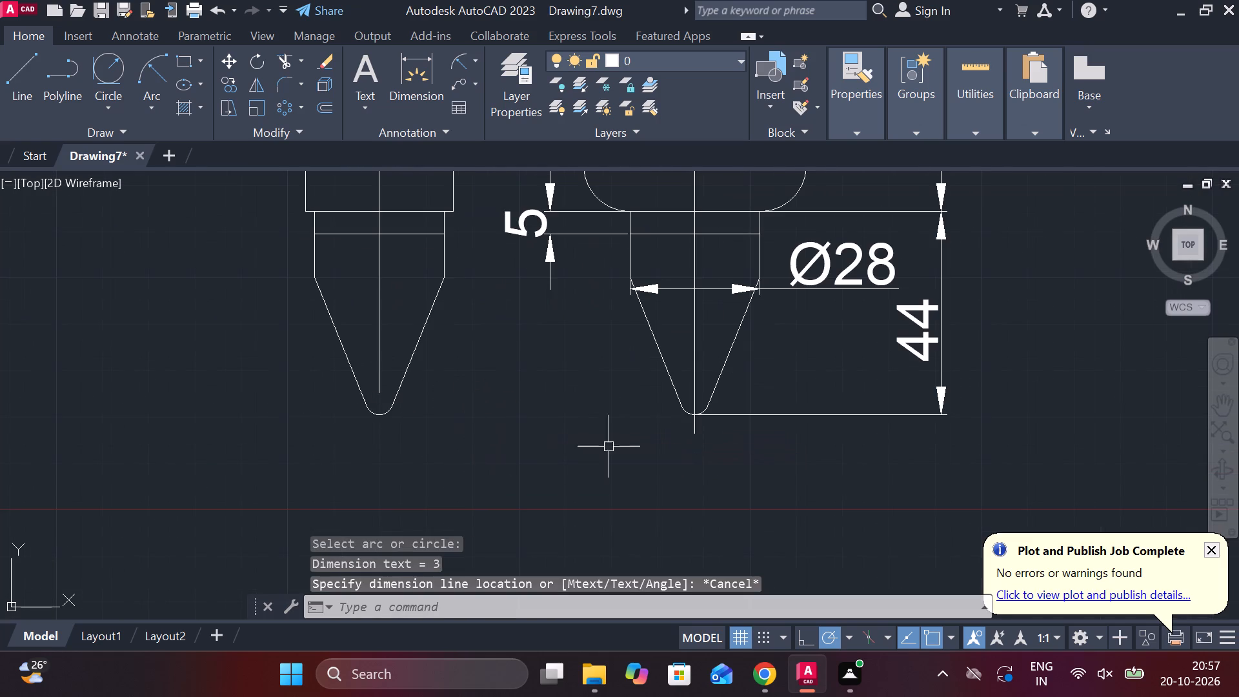
# Draw a two-point circle of diameter 6 upward from the fork stem's lowest tip point, along the centreline.
pyautogui.scroll(2, 651, 434)
pyautogui.moveTo(640, 458); pyautogui.dragTo(468, 551, button='middle')
pyautogui.scroll(-1, 625, 453)
pyautogui.scroll(2, 625, 453)
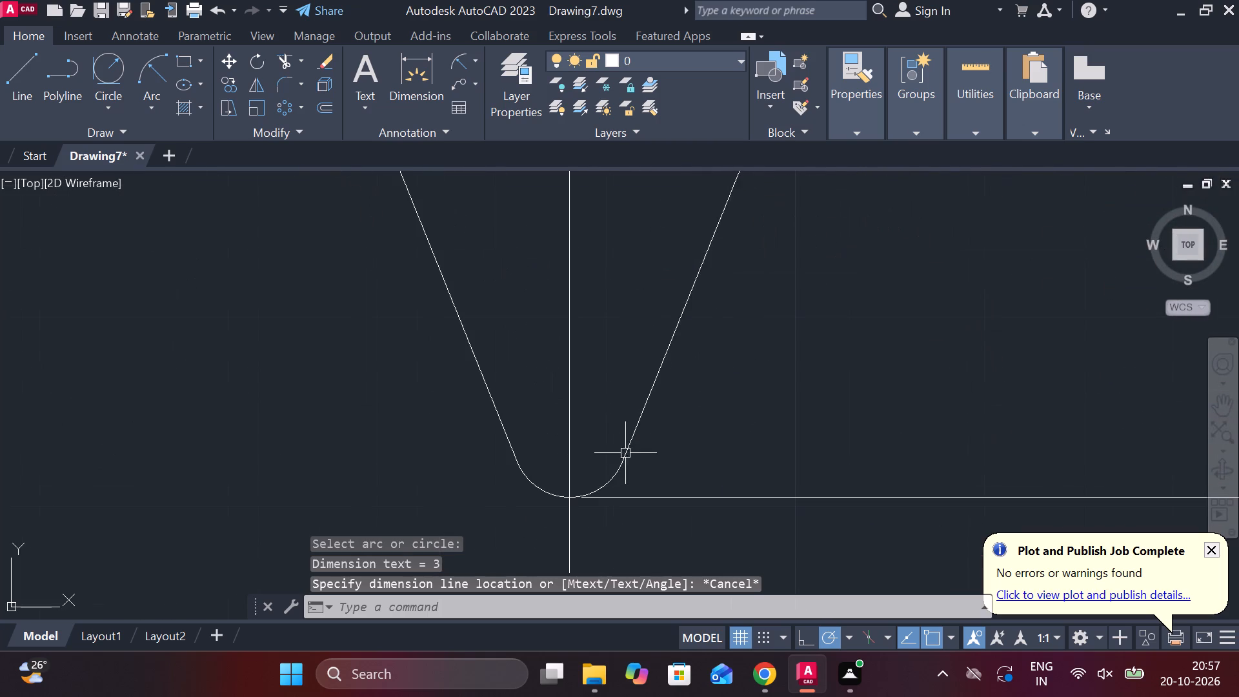
pyautogui.press('Escape')
pyautogui.write('C')
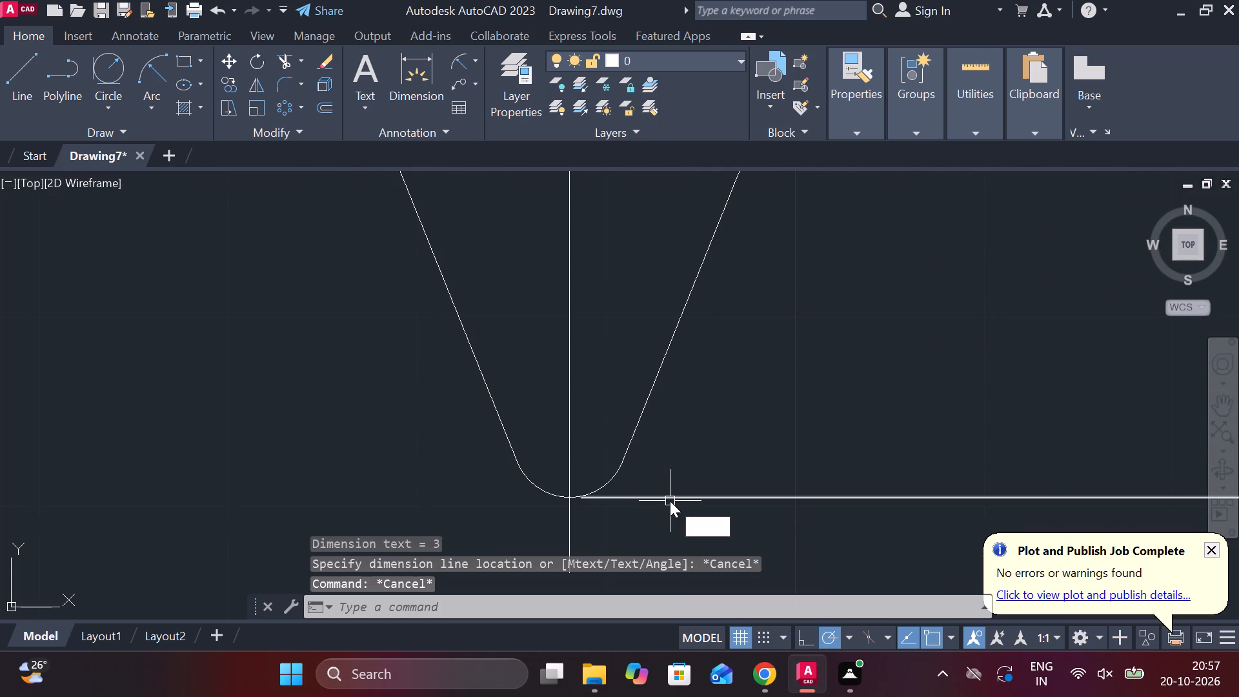
pyautogui.press('space')
pyautogui.click(668, 609)
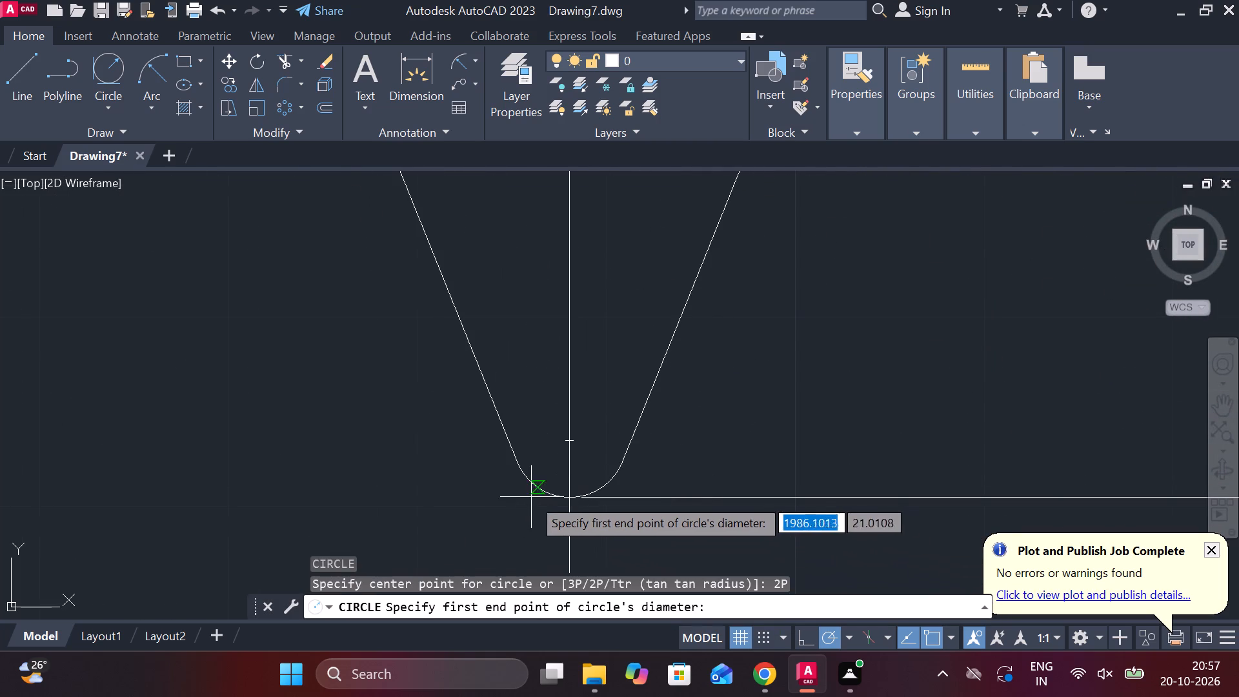
pyautogui.click(565, 498)
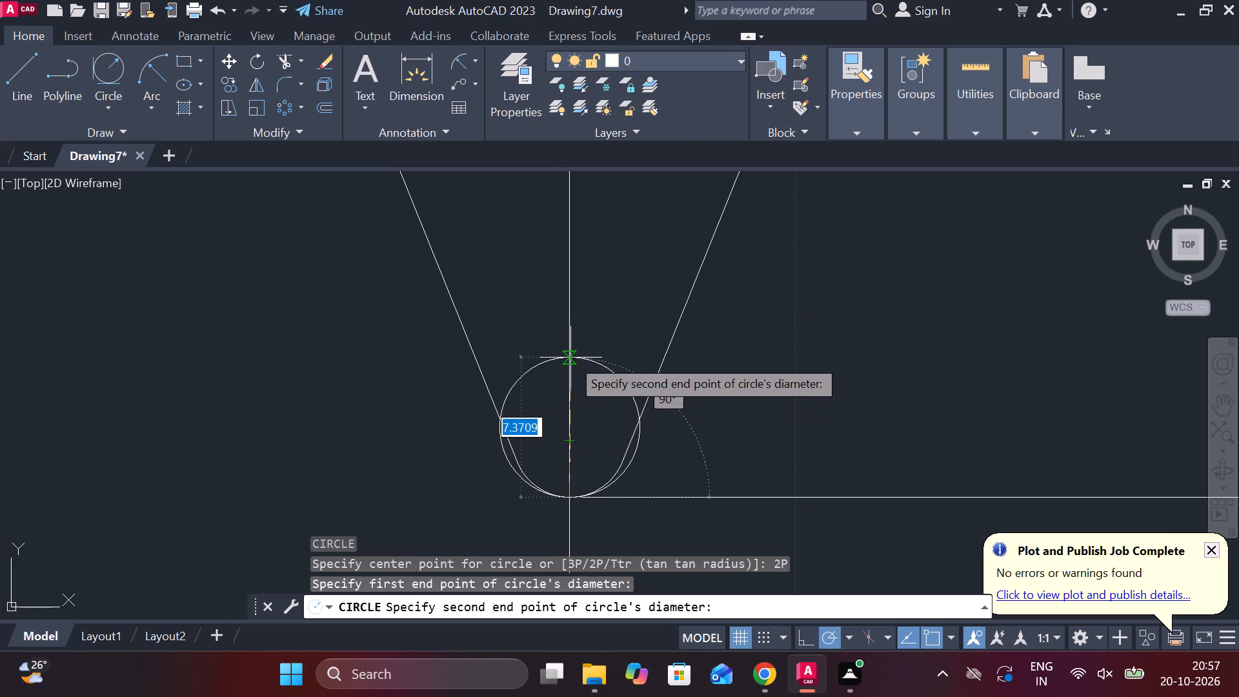
pyautogui.write("6'")
pyautogui.press('Return')
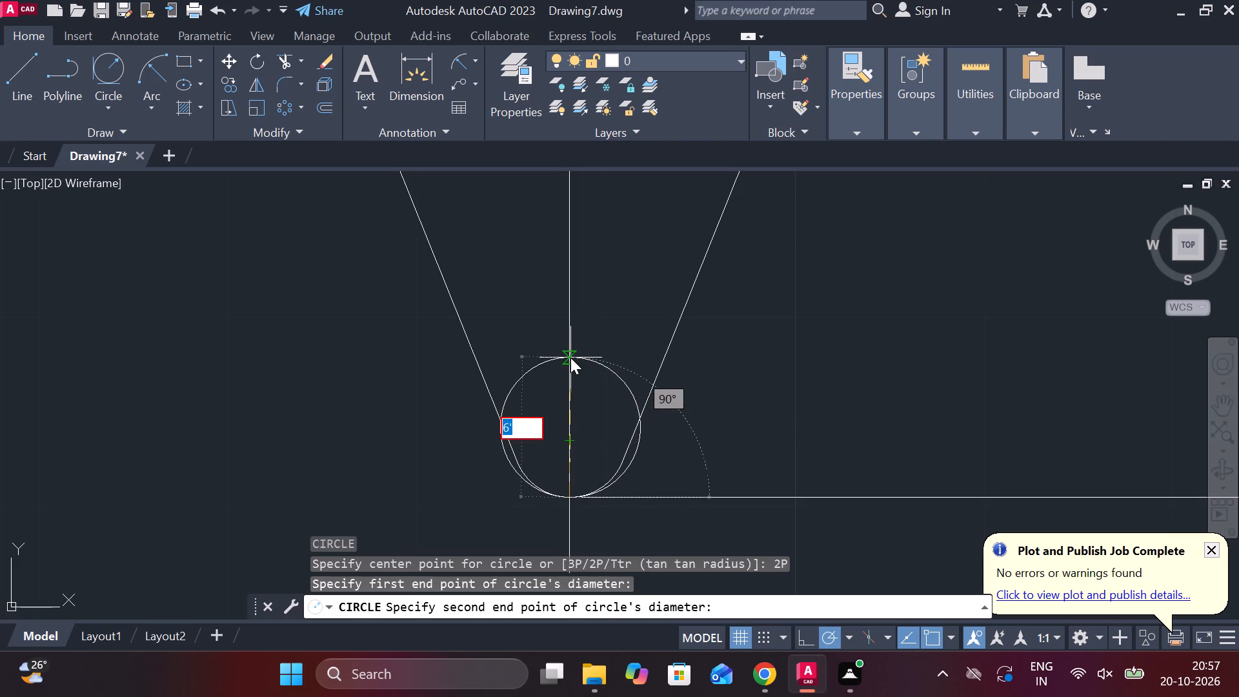
pyautogui.press('BackSpace')
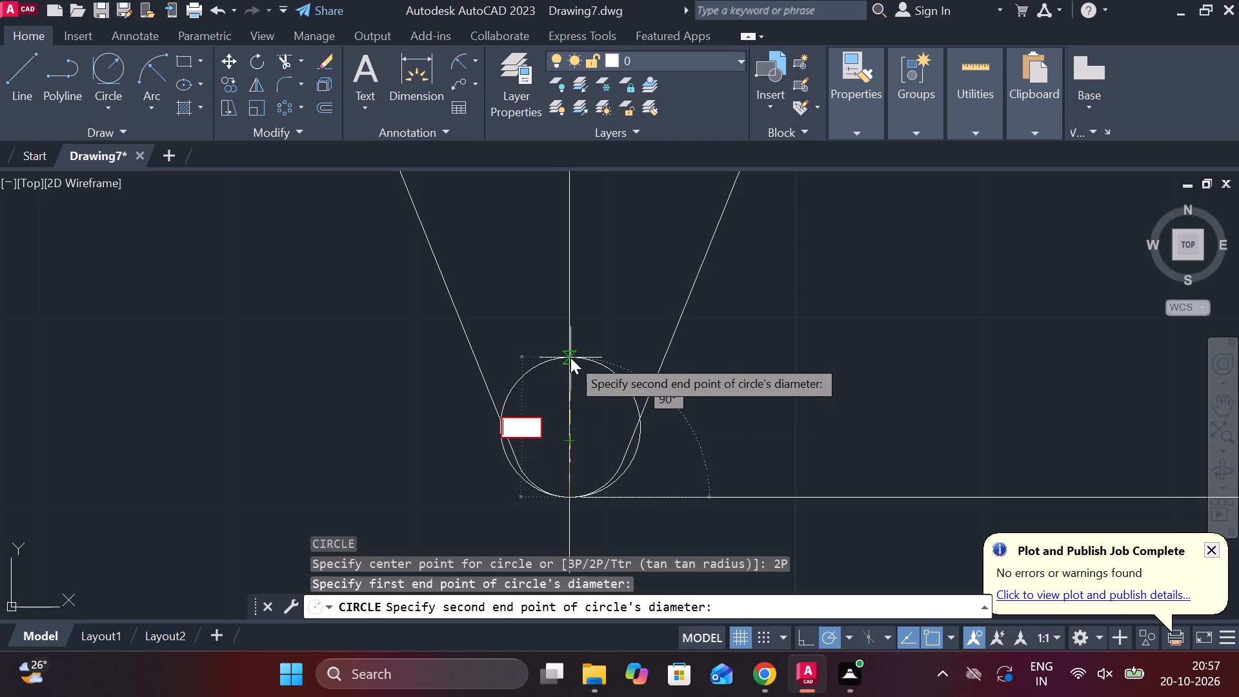
pyautogui.press('6')
pyautogui.press('Return')
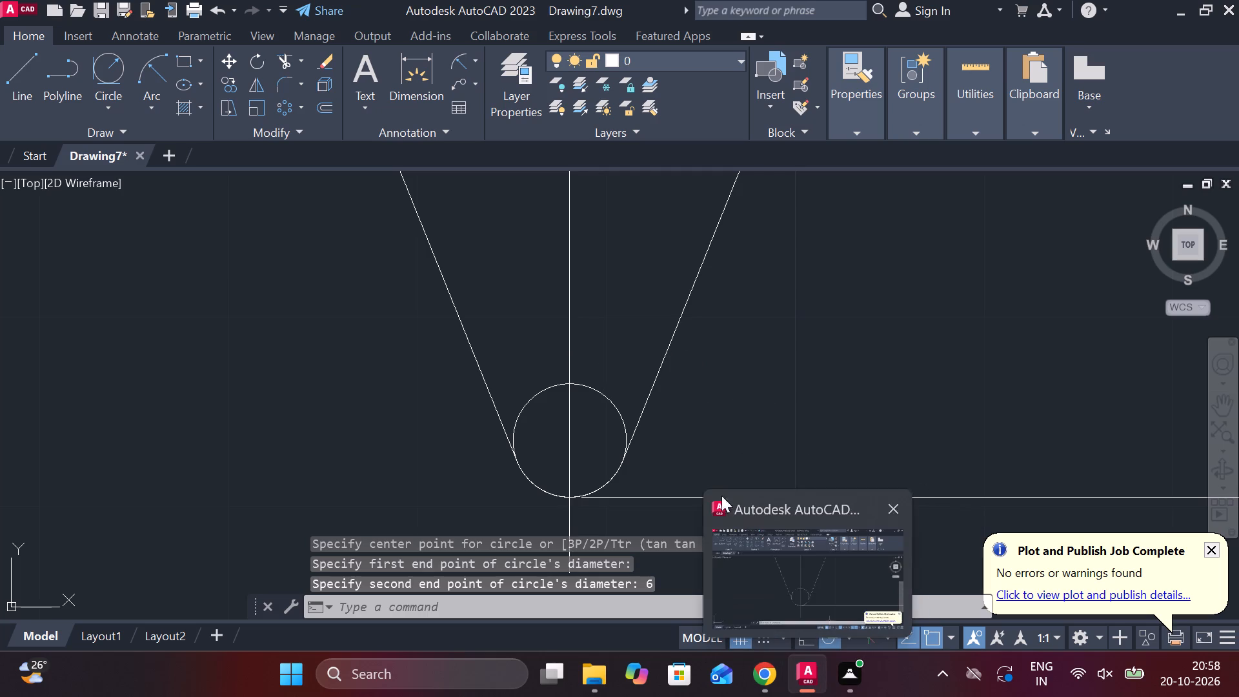
pyautogui.scroll(-3, 713, 481)
pyautogui.scroll(1, 725, 463)
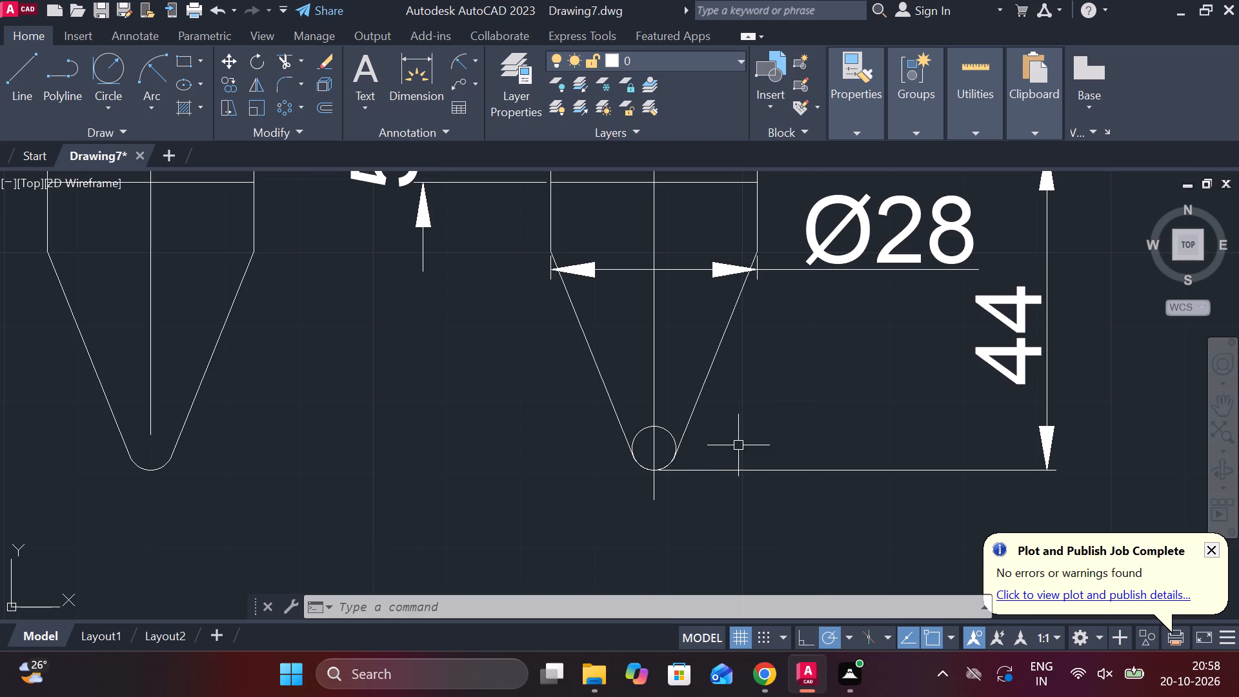
# Trim away the upper part of the small circle at the fork view's stem tip, keeping the rounded bottom.
pyautogui.write('TR')
pyautogui.press('space')
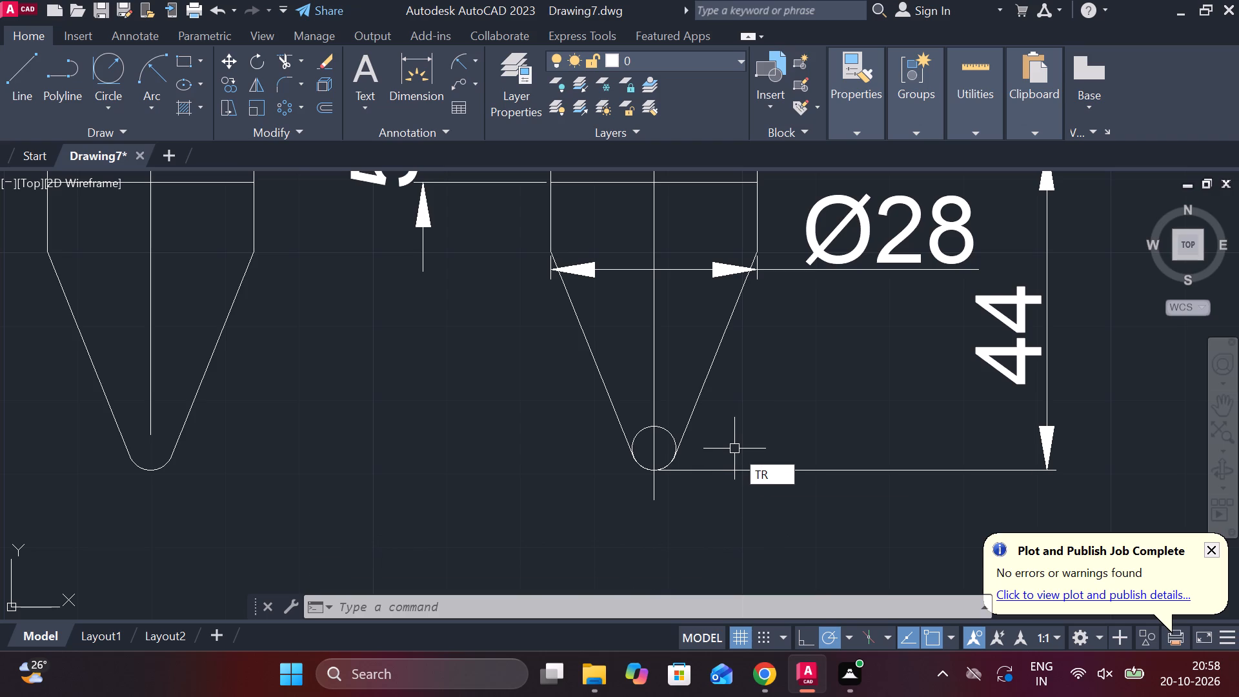
pyautogui.click(671, 439)
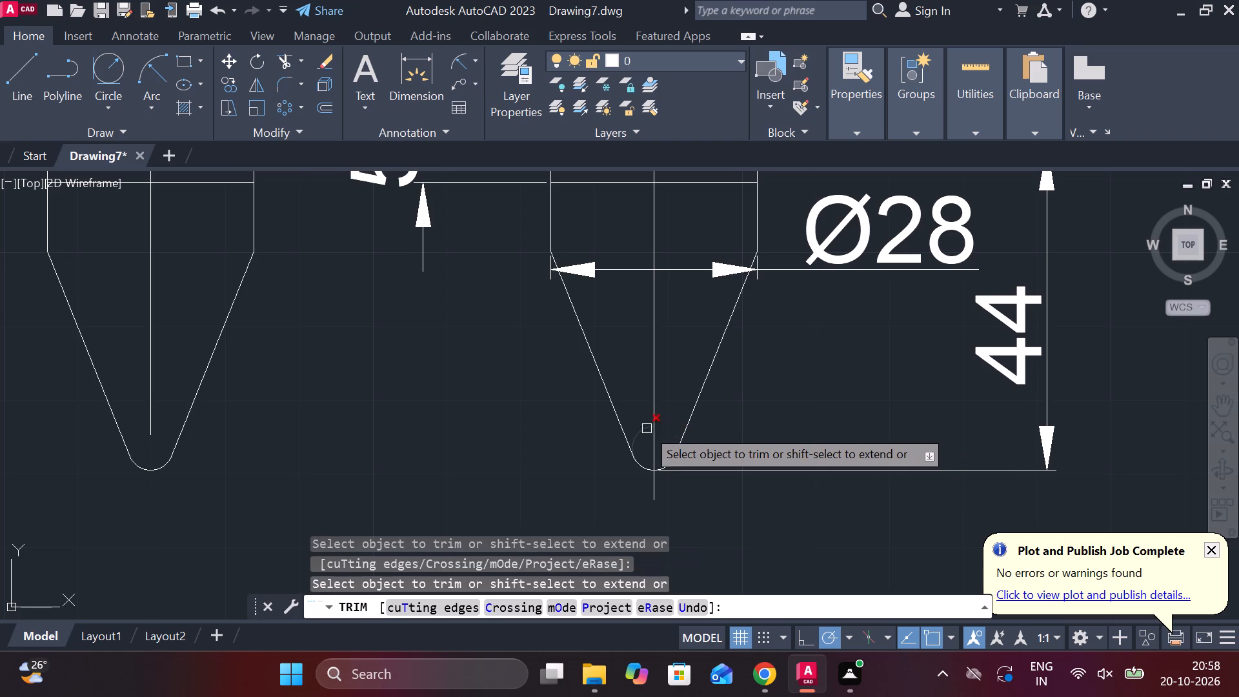
pyautogui.click(644, 427)
pyautogui.scroll(1, 663, 461)
pyautogui.scroll(-2, 682, 474)
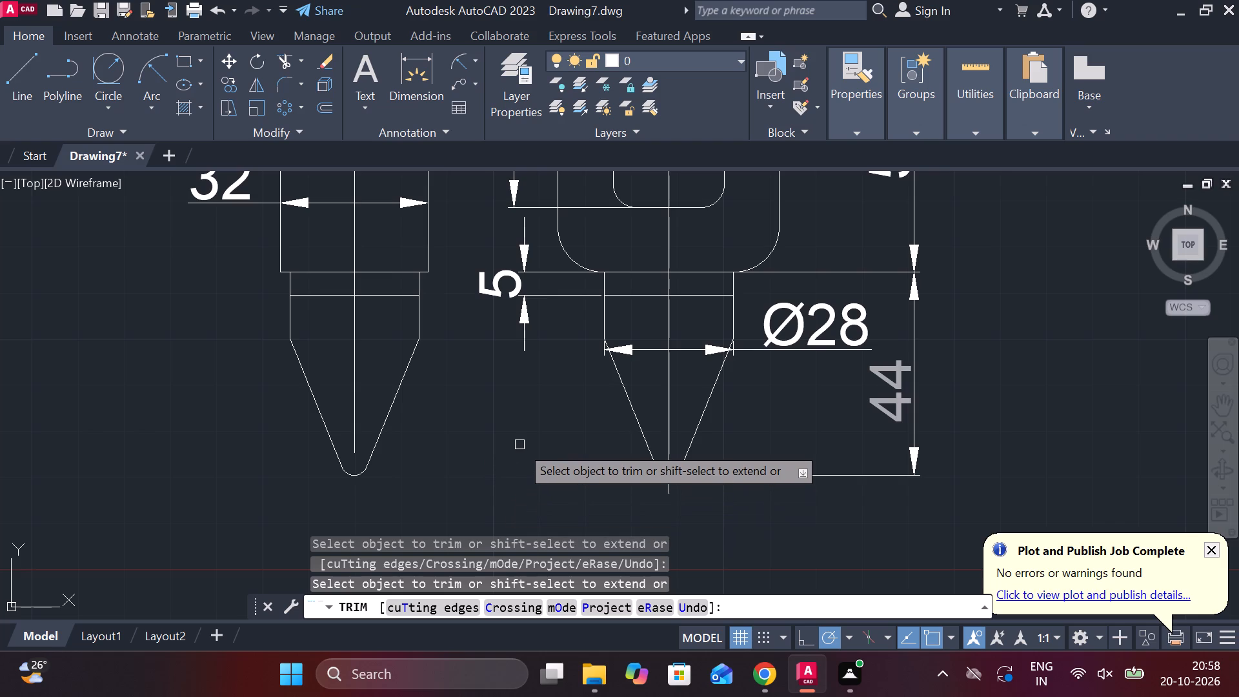
pyautogui.scroll(-1, 519, 445)
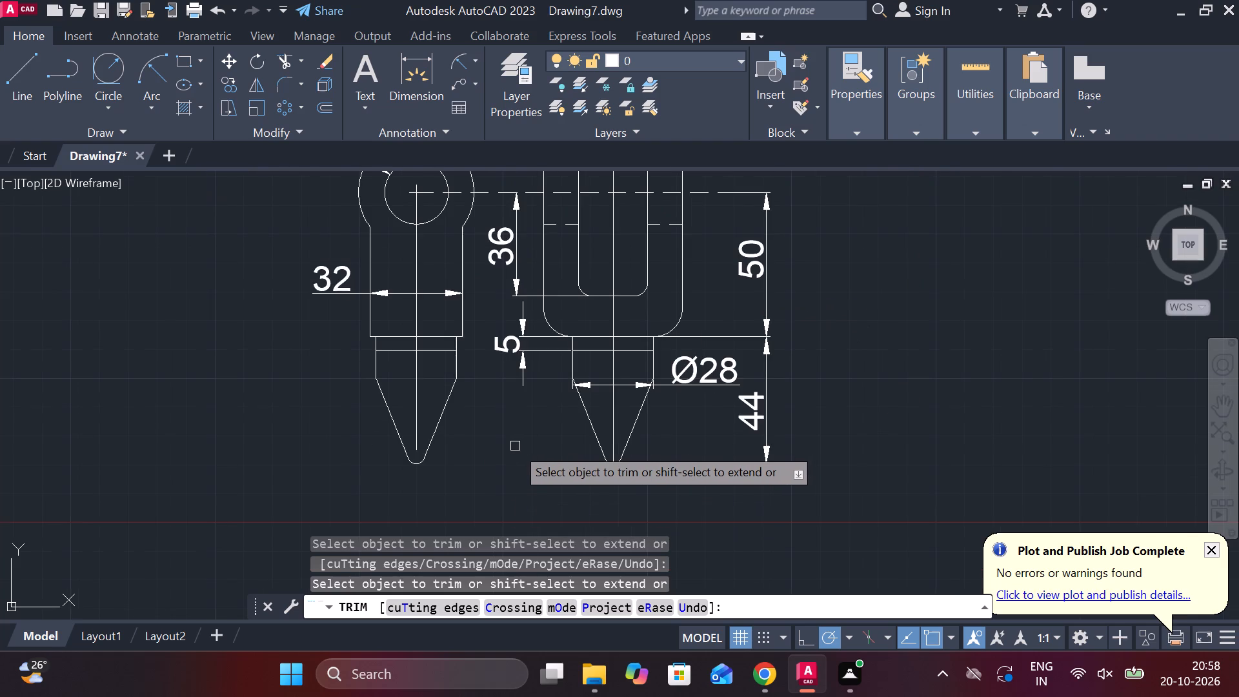
pyautogui.scroll(1, 446, 469)
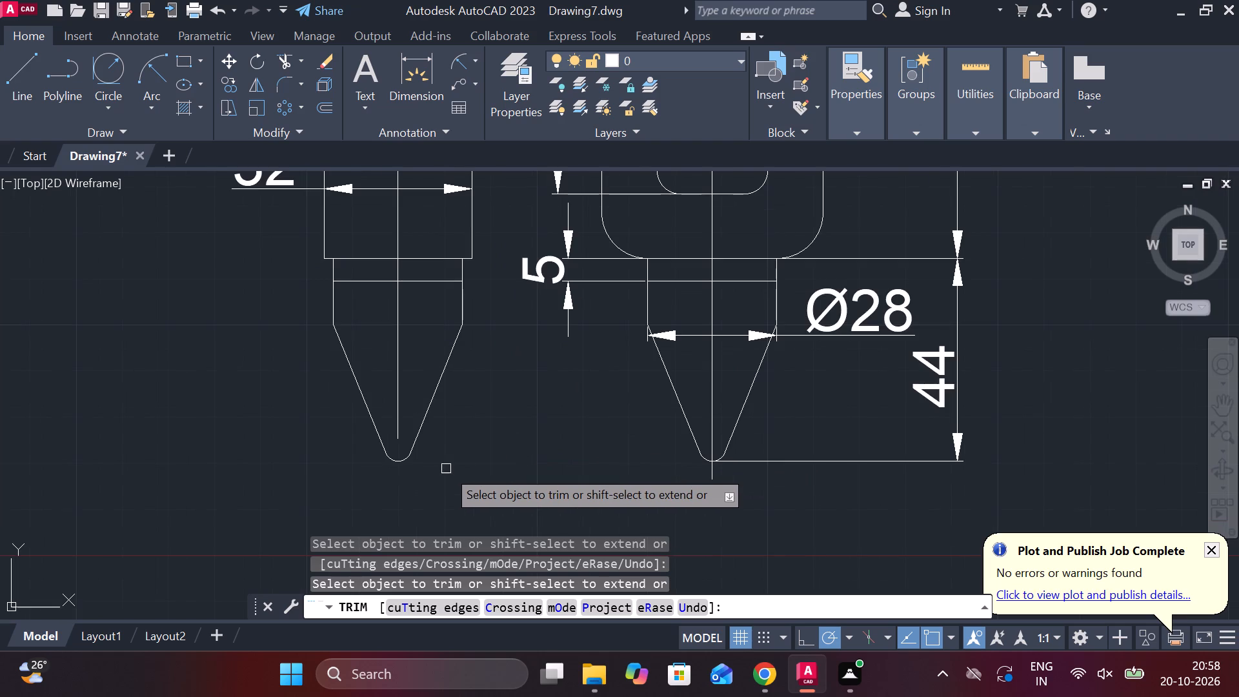
pyautogui.scroll(-1, 446, 469)
pyautogui.scroll(1, 499, 458)
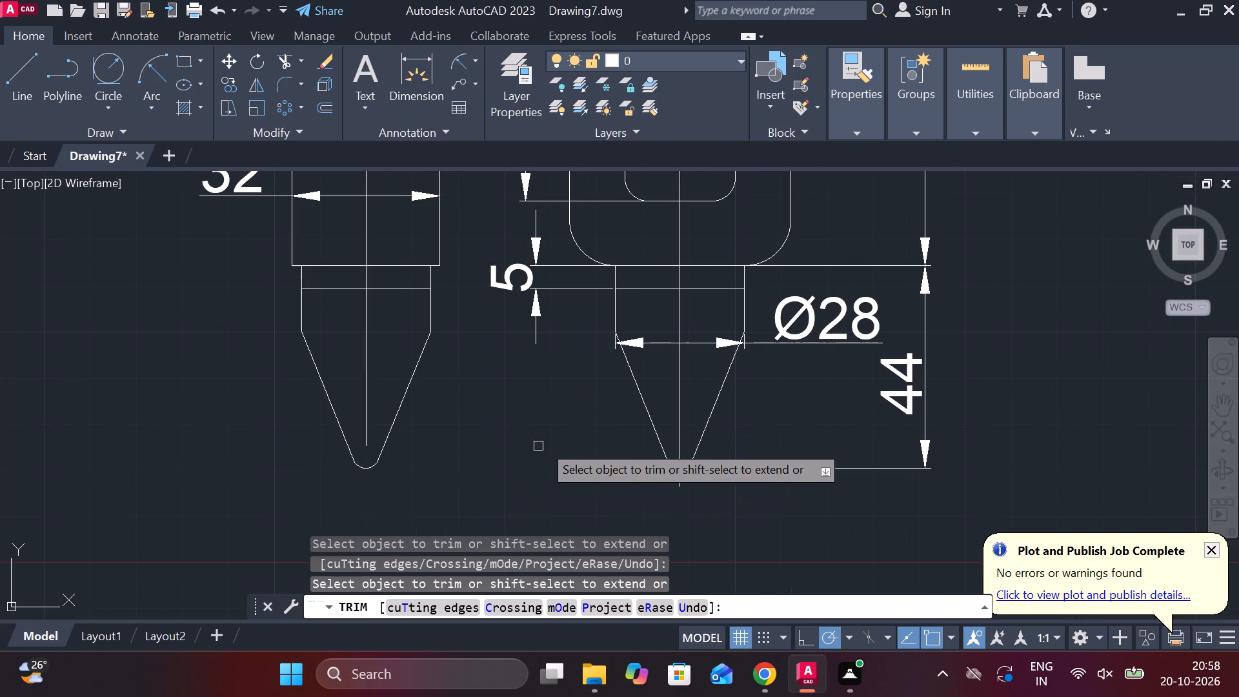
pyautogui.press('Escape')
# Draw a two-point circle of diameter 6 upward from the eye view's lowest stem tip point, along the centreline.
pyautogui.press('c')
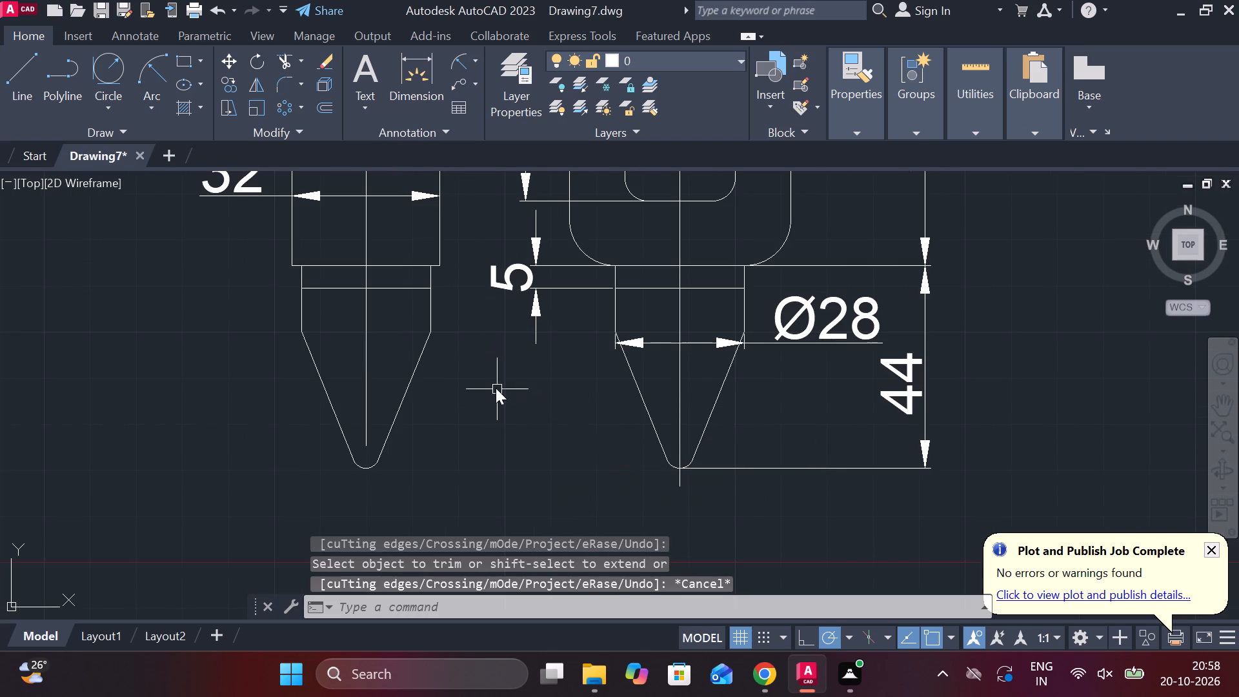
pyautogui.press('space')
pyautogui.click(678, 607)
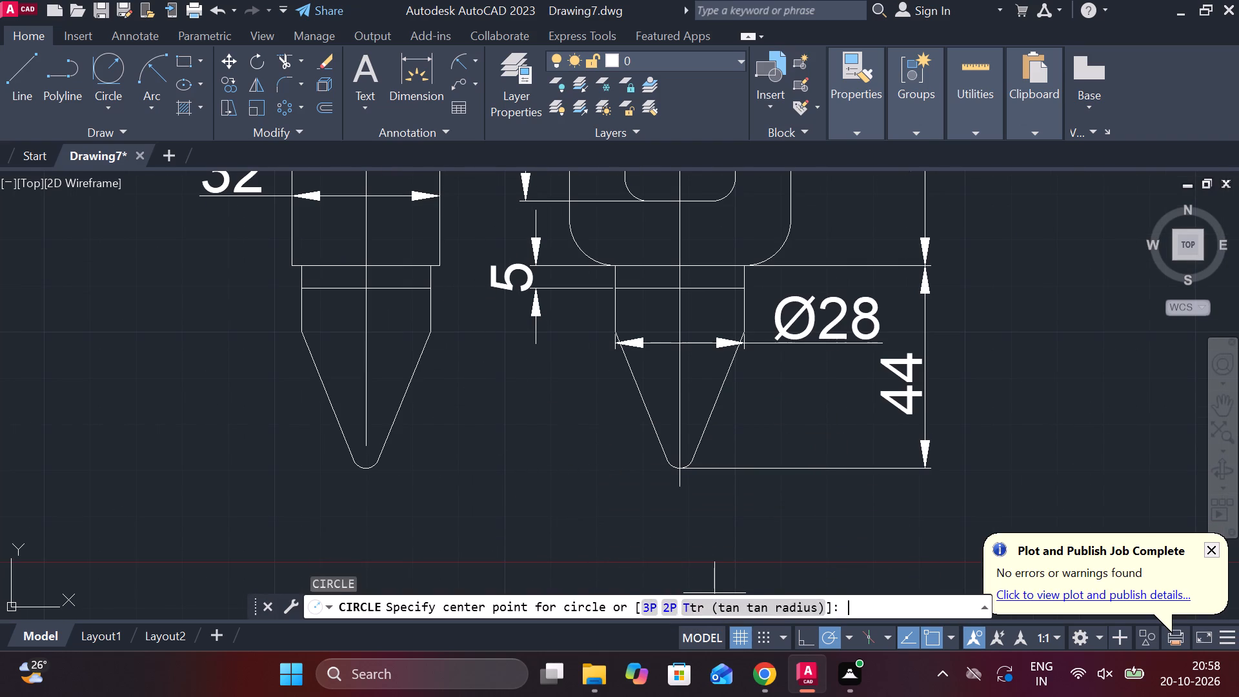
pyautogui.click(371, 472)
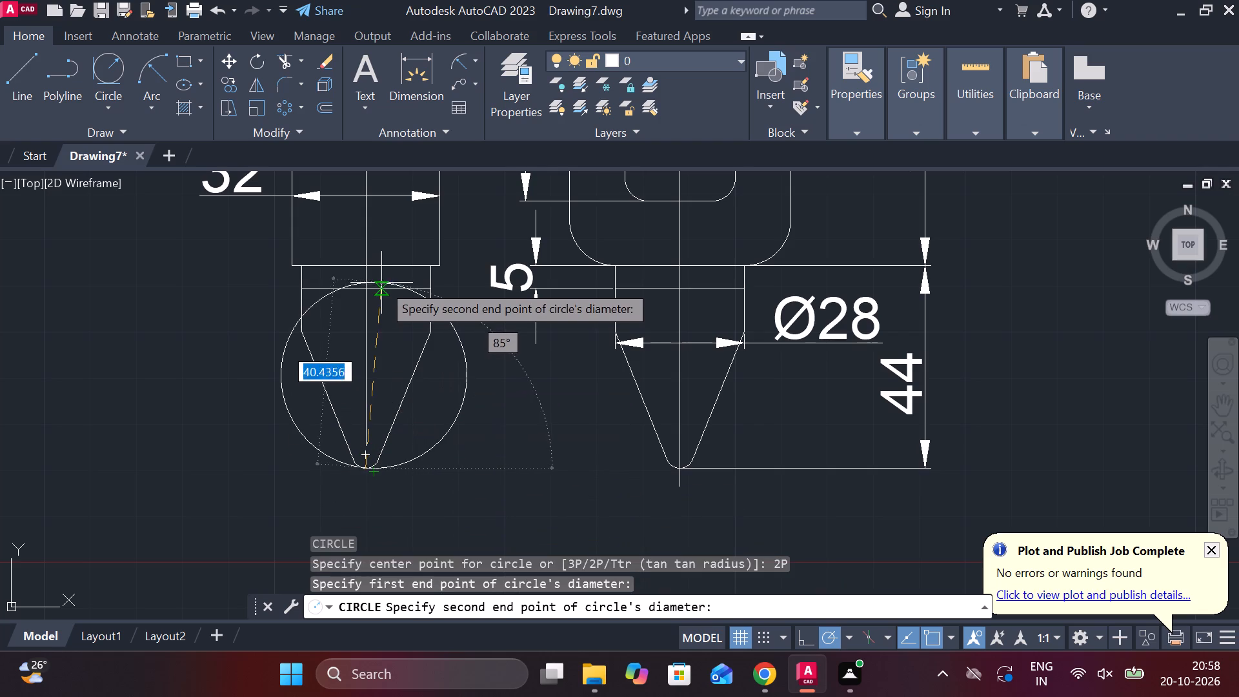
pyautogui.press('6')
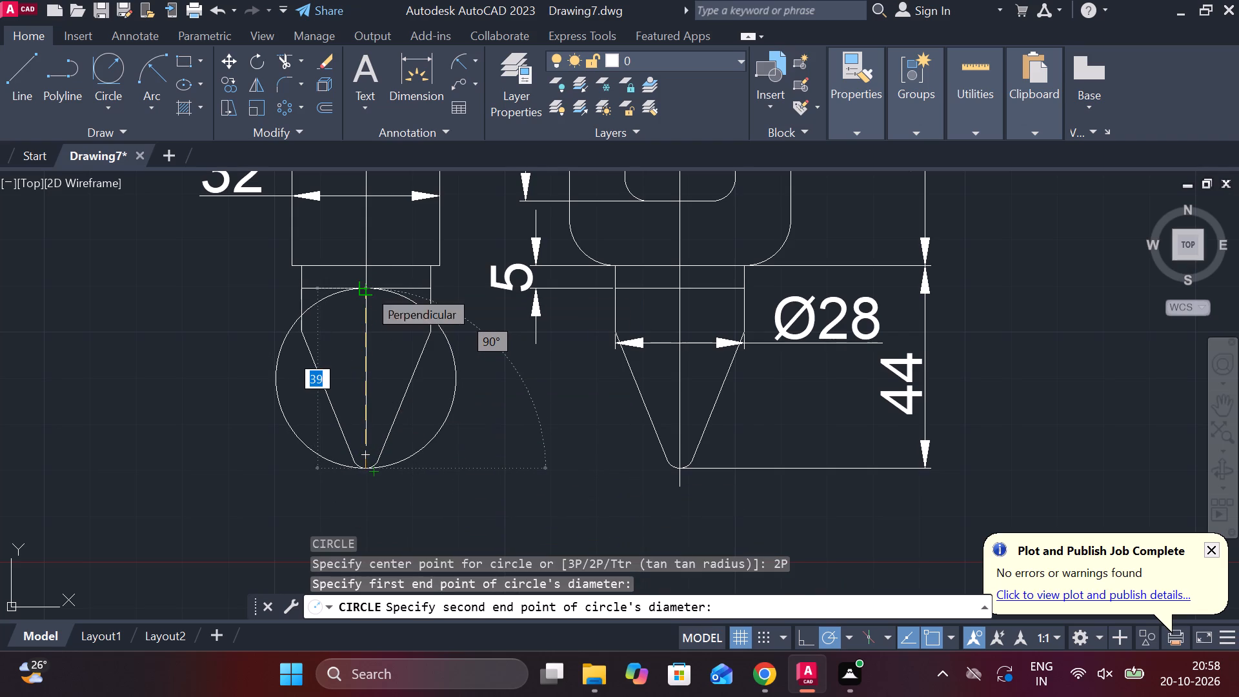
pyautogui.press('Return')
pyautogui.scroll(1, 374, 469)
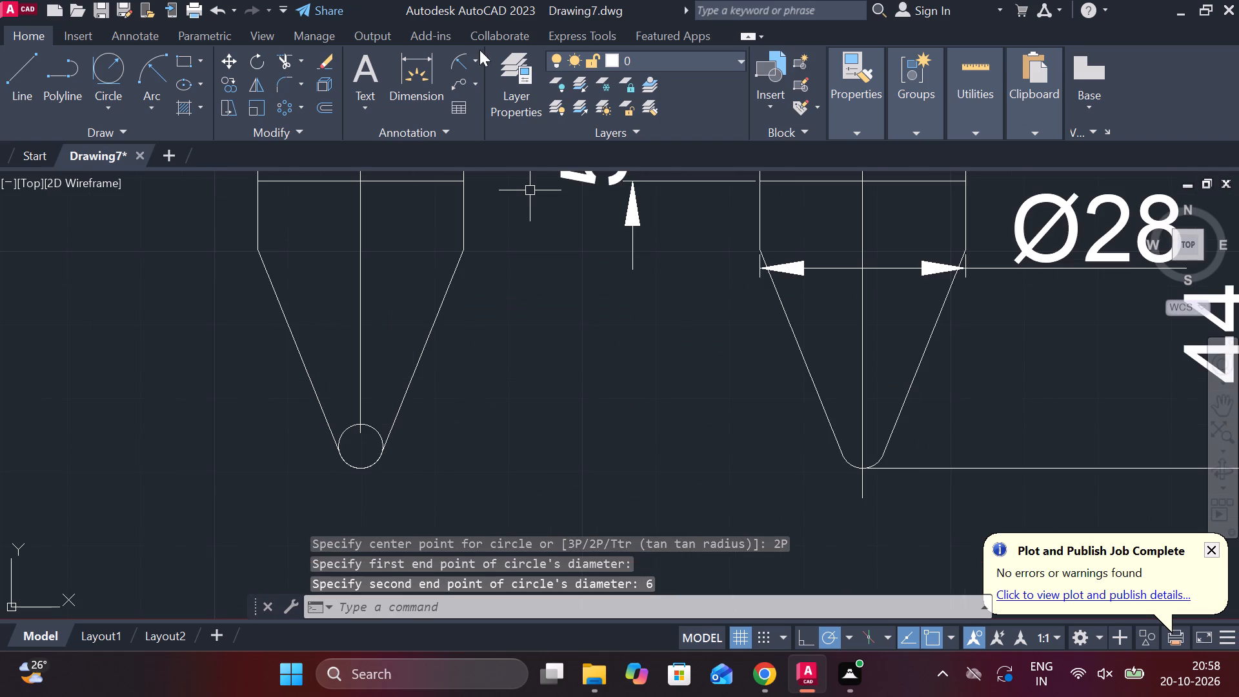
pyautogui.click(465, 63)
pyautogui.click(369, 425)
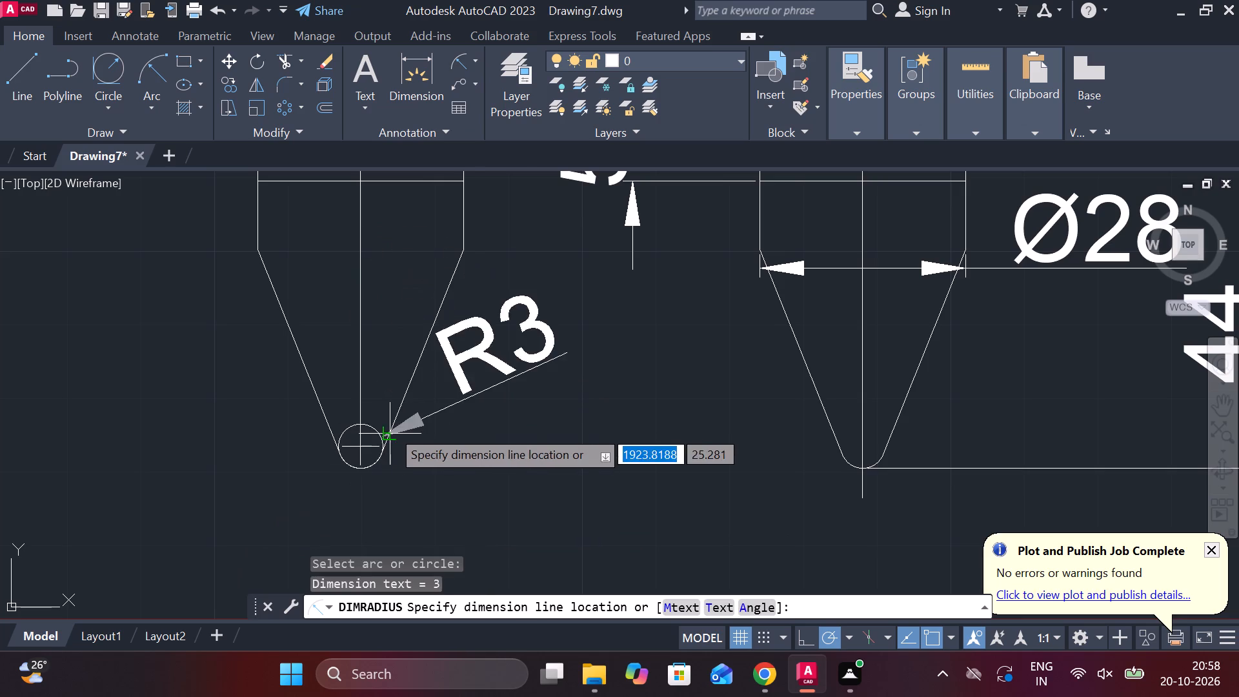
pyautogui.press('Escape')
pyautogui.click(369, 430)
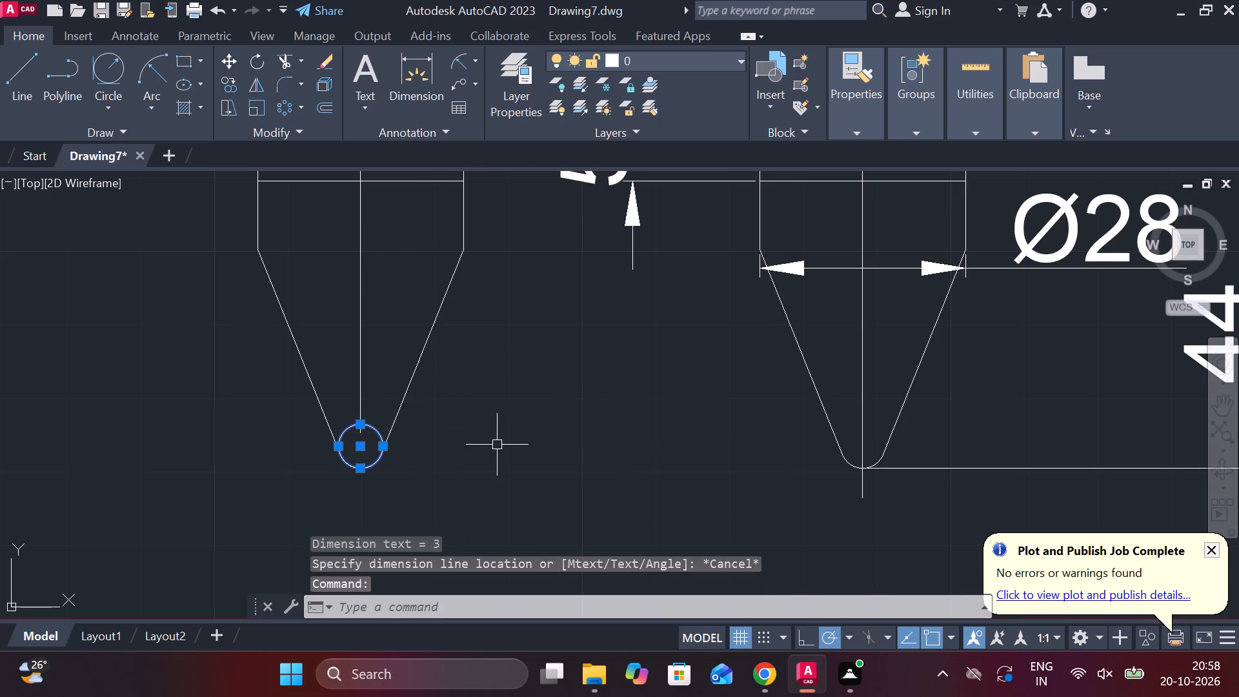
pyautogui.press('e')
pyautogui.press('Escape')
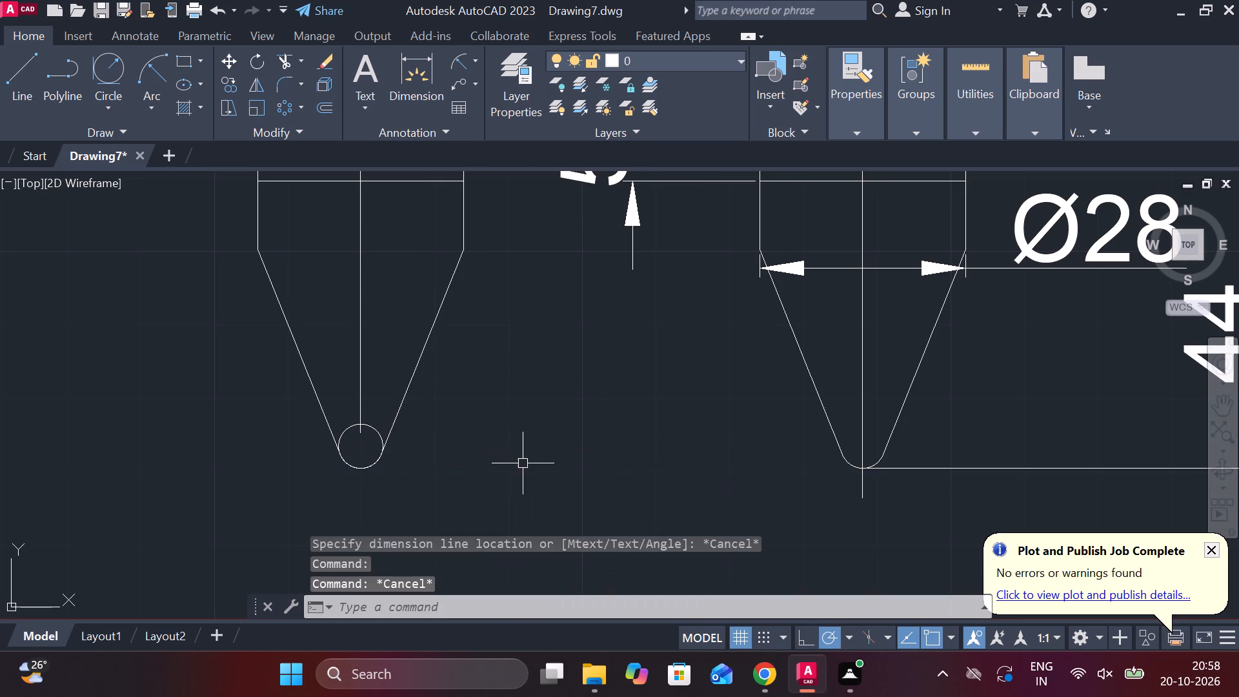
# Draw a two-point circle of diameter 12 upward from the eye view's lowest stem tip point, along the centreline.
pyautogui.write('C')
pyautogui.press('space')
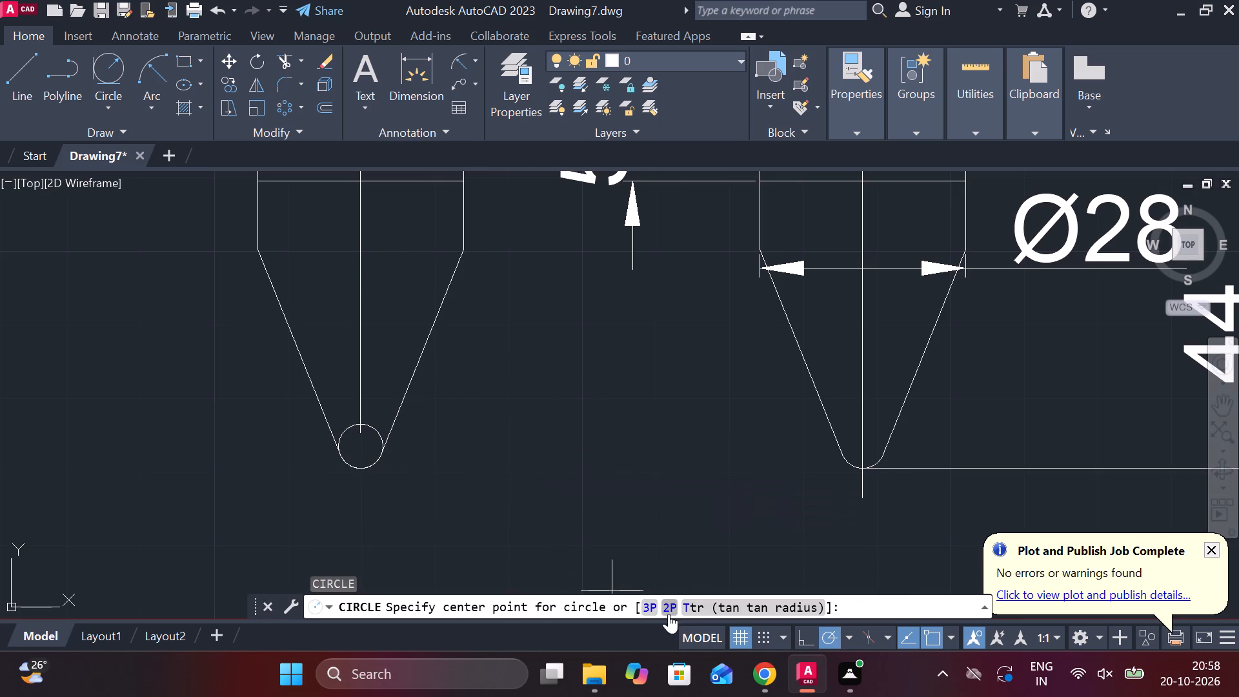
pyautogui.click(669, 614)
pyautogui.click(365, 473)
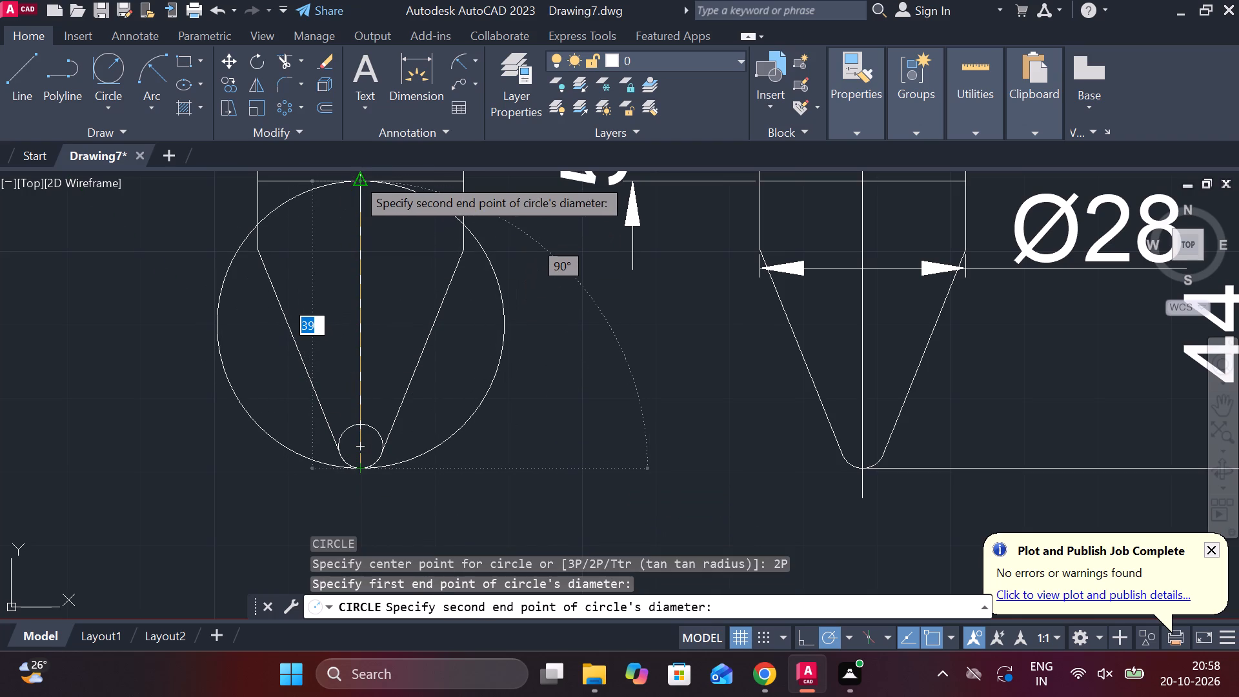
pyautogui.write('12')
pyautogui.press('space')
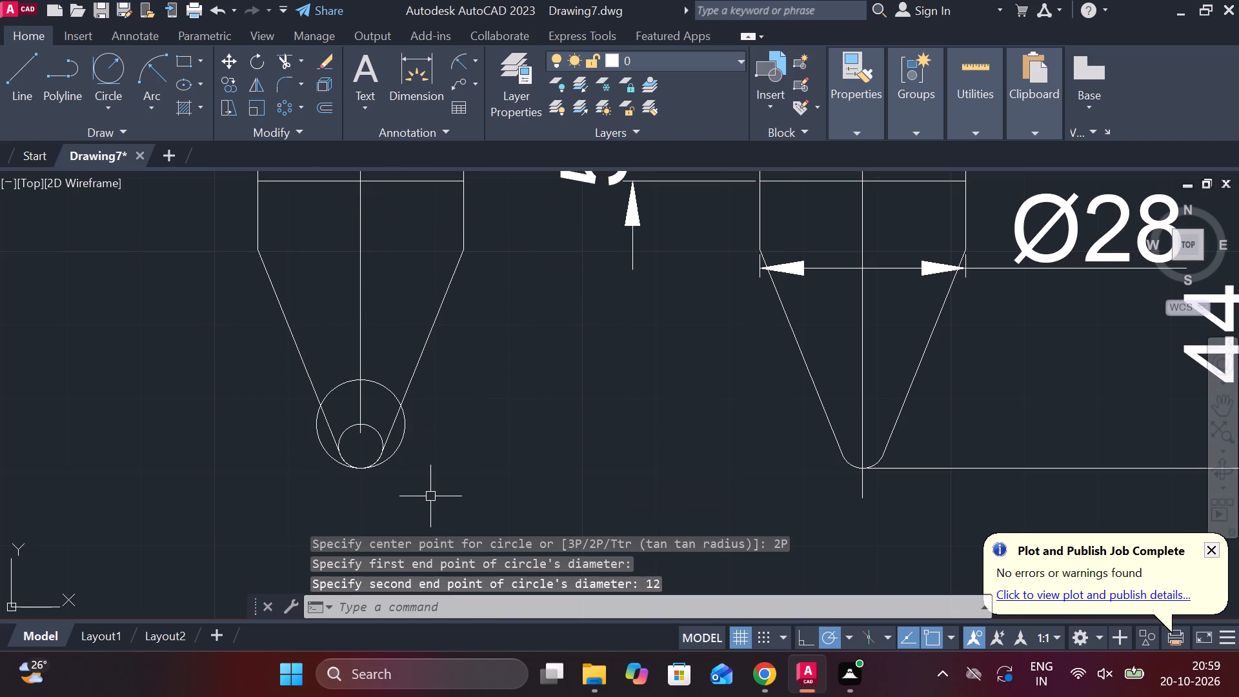
# Erase both tapered side lines of the stem in the eye view.
pyautogui.click(409, 378)
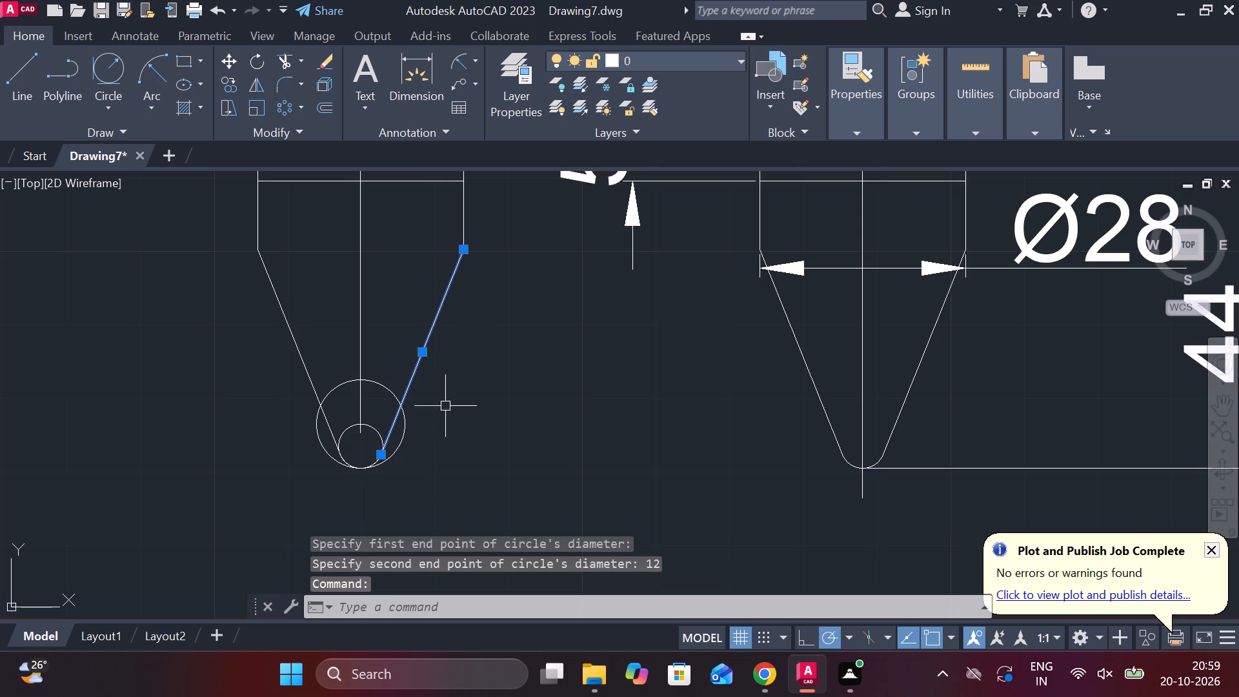
pyautogui.click(290, 338)
pyautogui.write('E')
pyautogui.press('space')
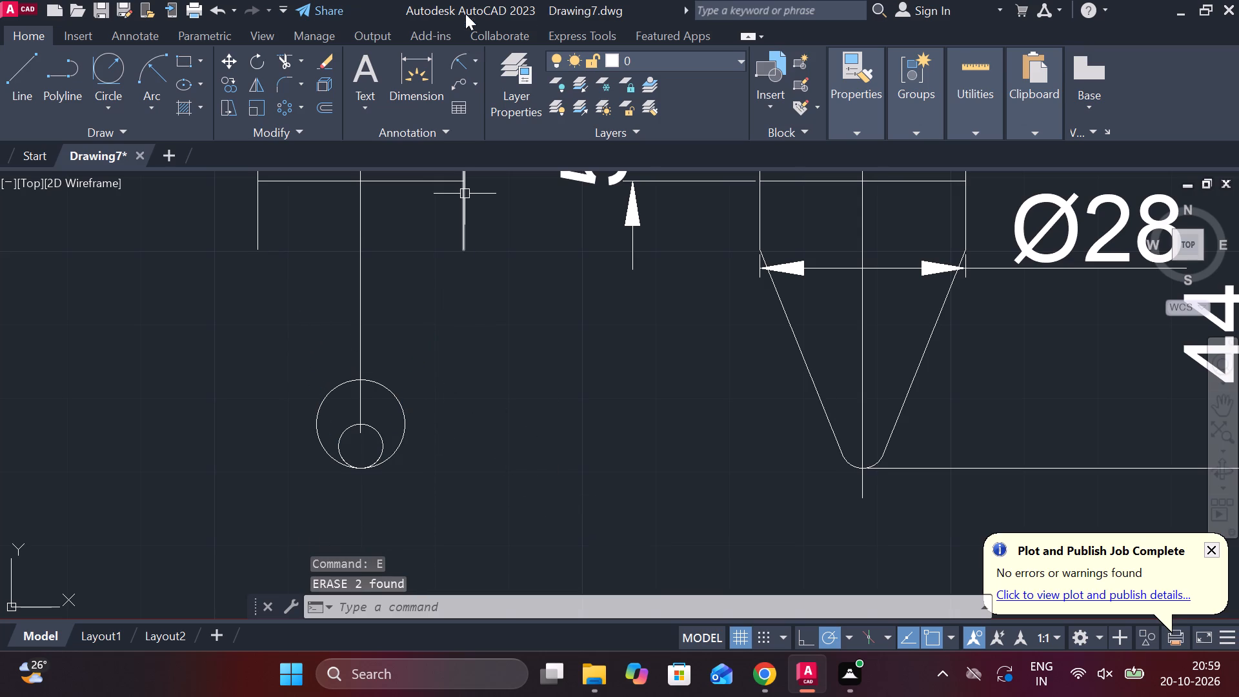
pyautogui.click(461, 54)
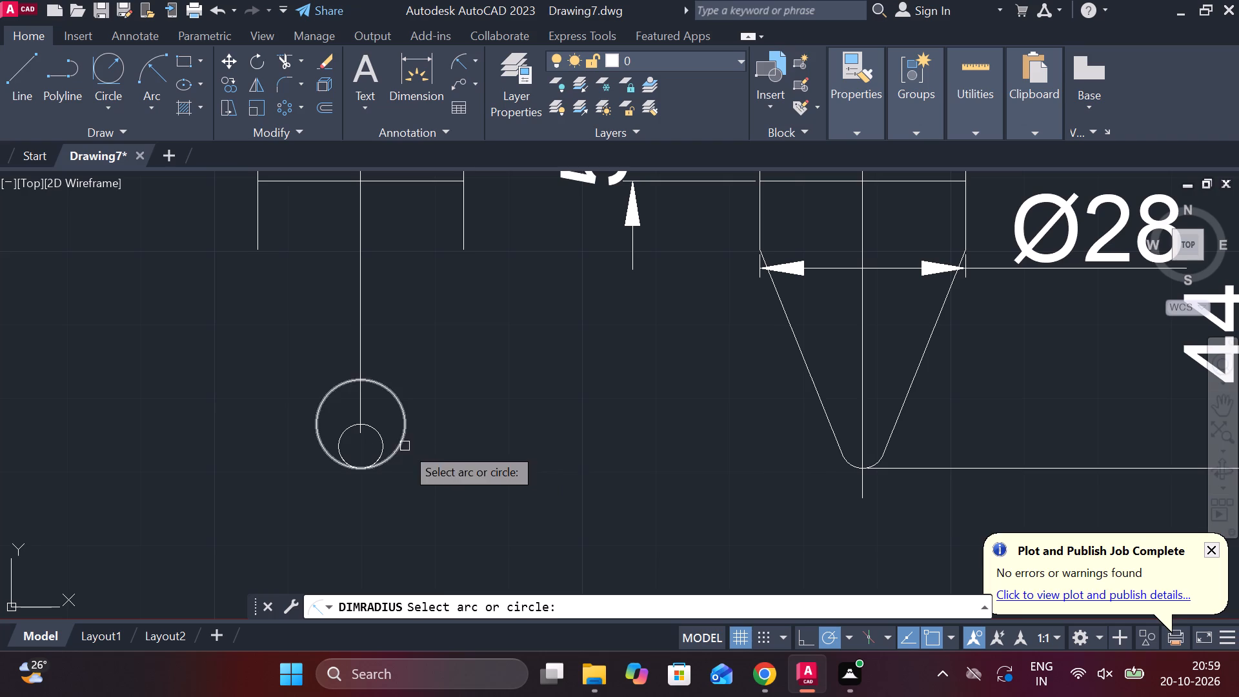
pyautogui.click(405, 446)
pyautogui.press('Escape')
# Draw a line tangent to the diameter 12 circle up to the lower end of the stem's right vertical edge.
pyautogui.press('l')
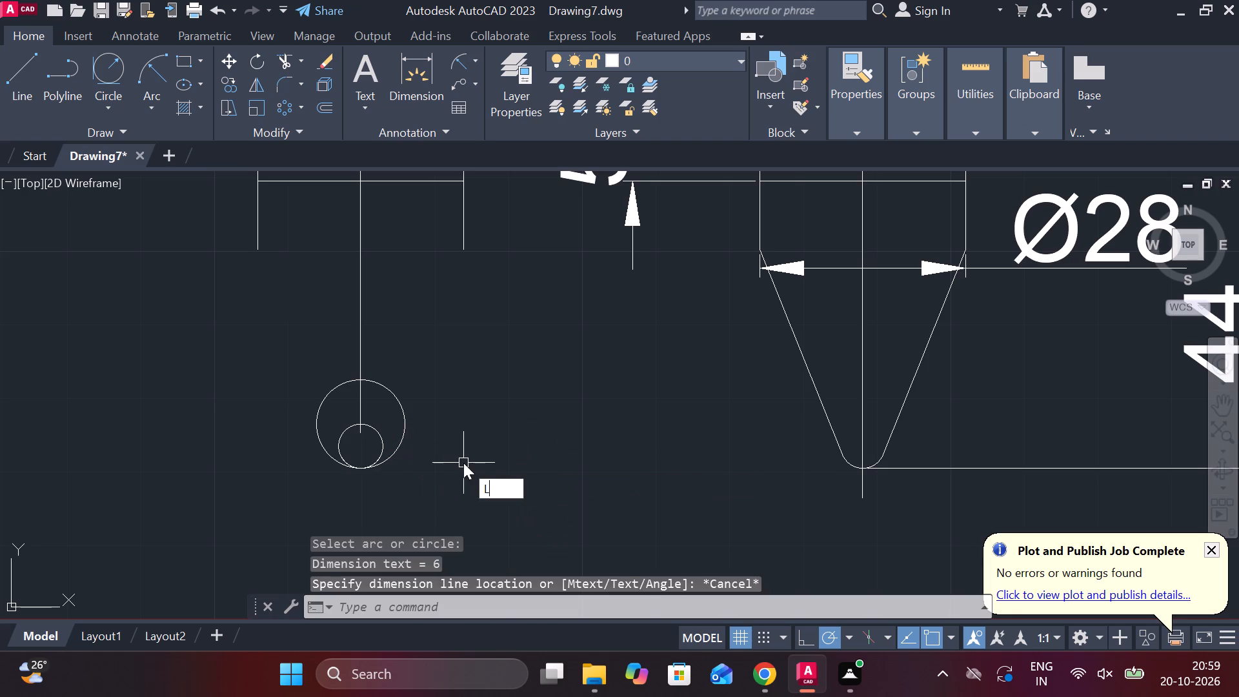
pyautogui.press('Return')
pyautogui.write('TAN')
pyautogui.press('Return')
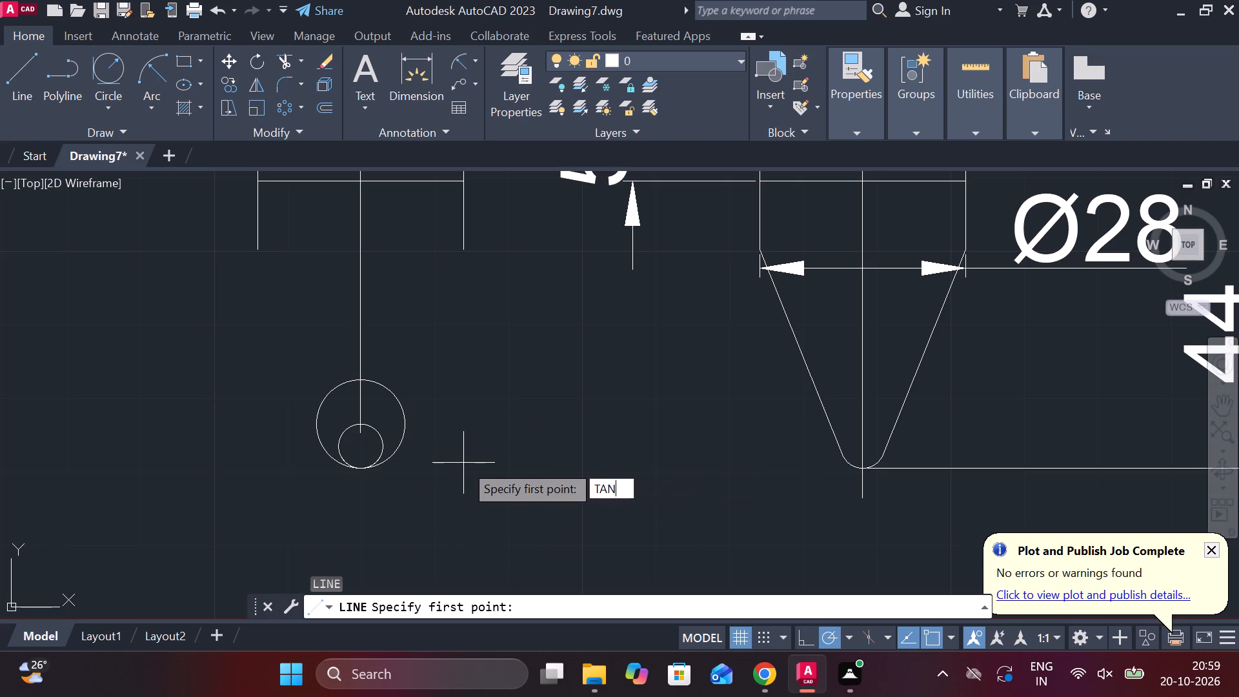
pyautogui.click(401, 469)
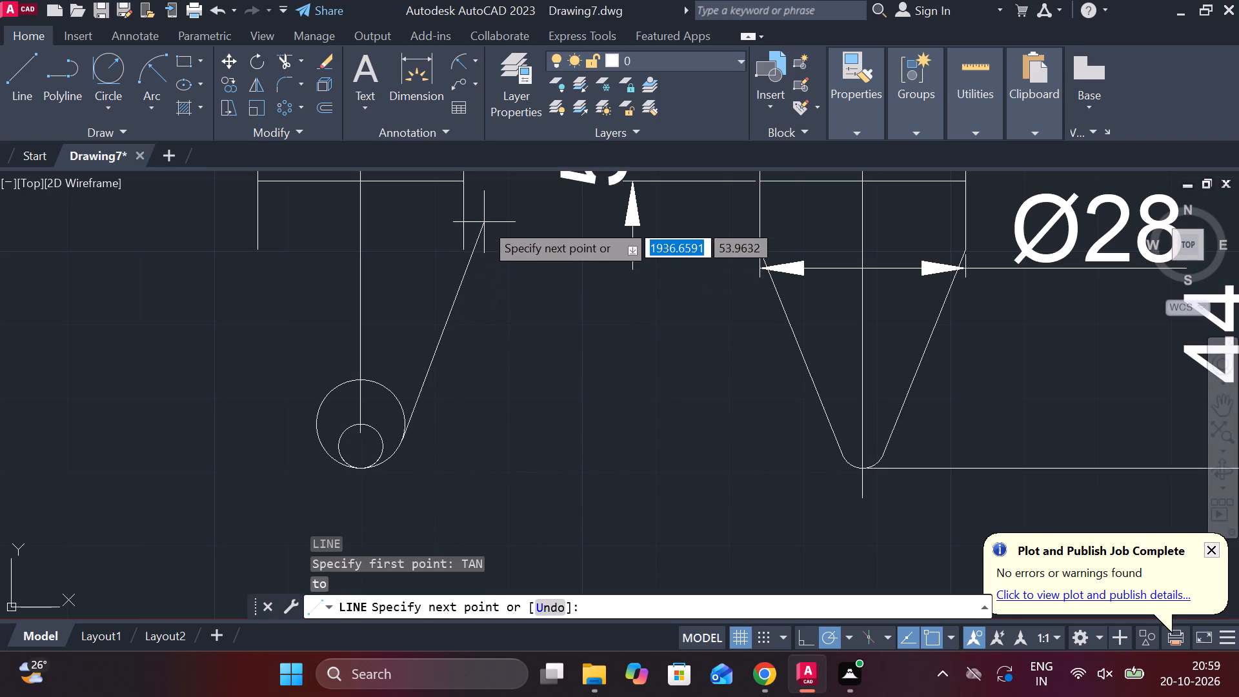
pyautogui.click(465, 241)
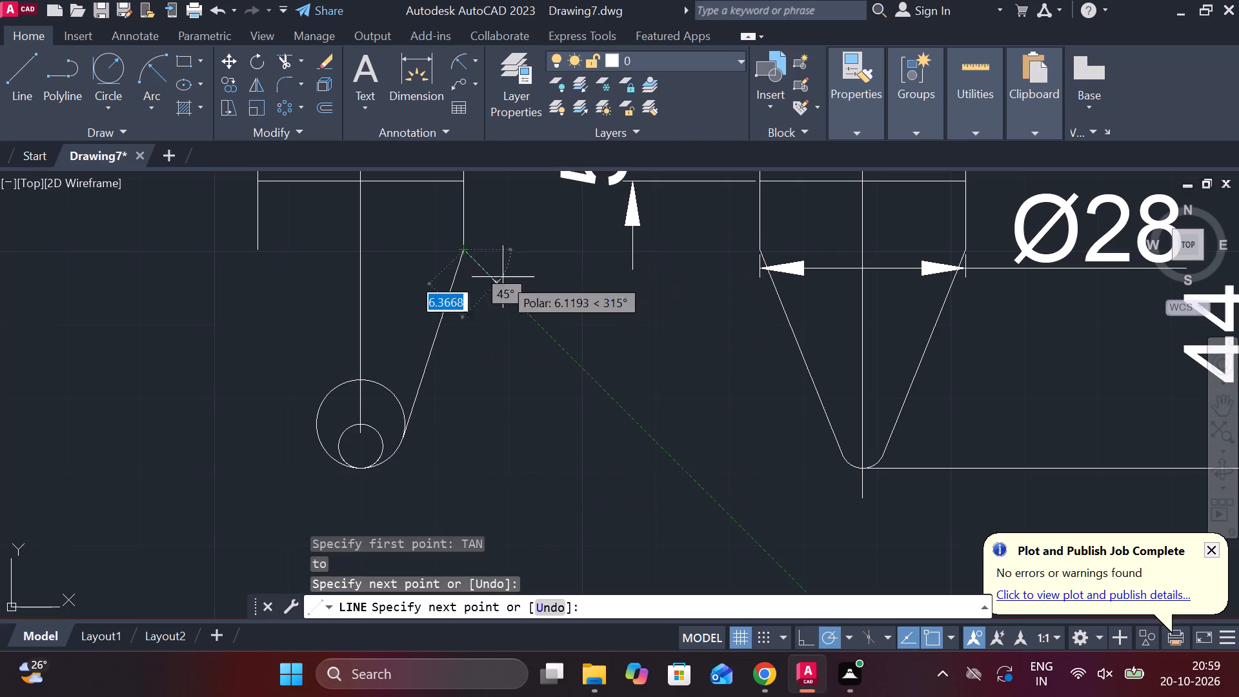
pyautogui.press('Escape')
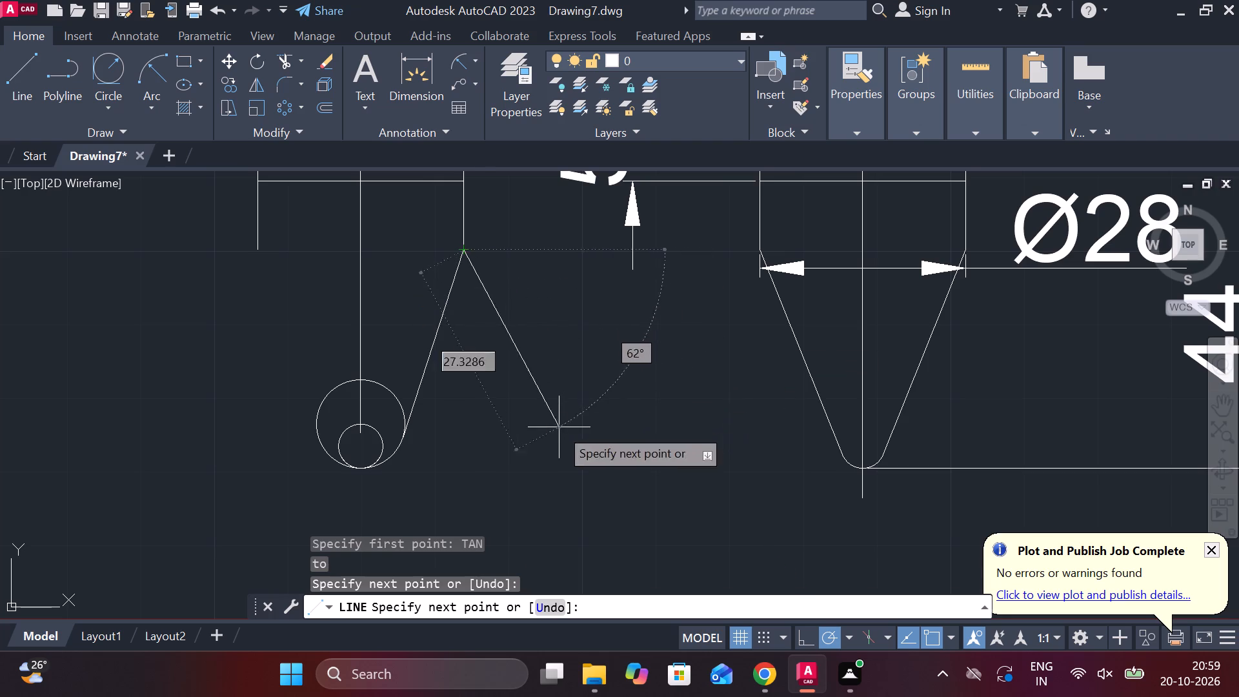
# Draw a line tangent to the diameter 12 circle up to the lower end of the stem's left vertical edge.
pyautogui.moveTo(565, 430); pyautogui.dragTo(678, 432, button='middle')
pyautogui.press('l')
pyautogui.press('Return')
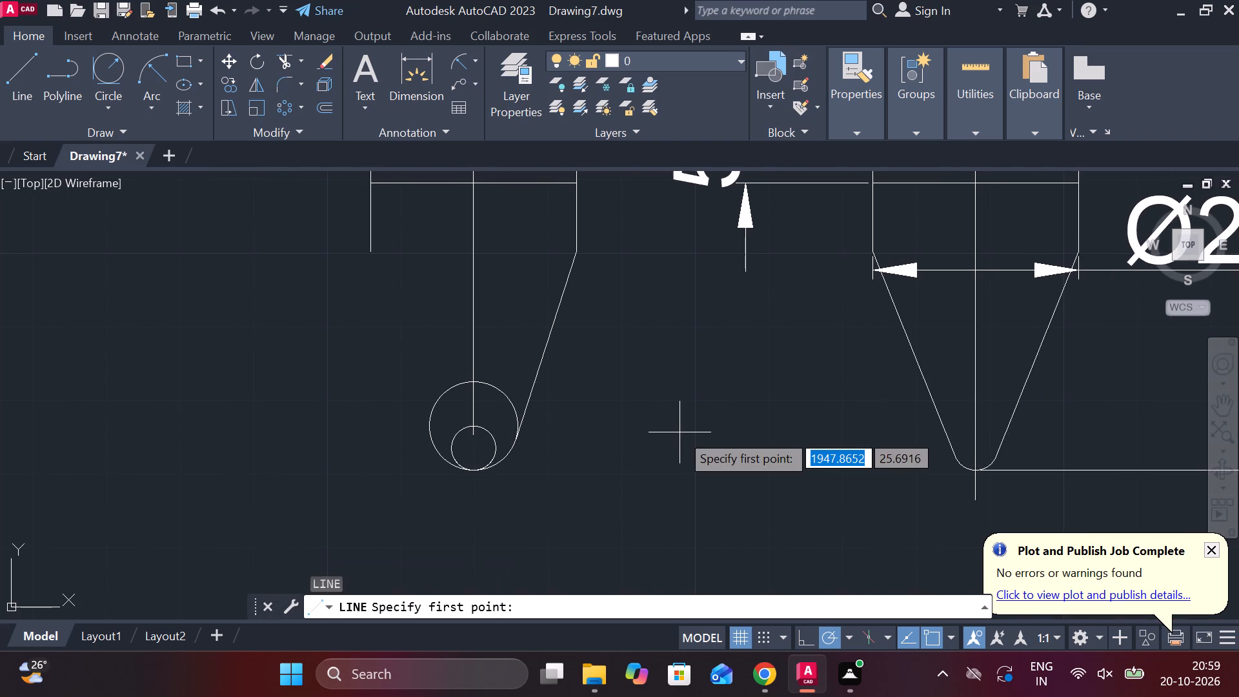
pyautogui.write('TAN')
pyautogui.press('Return')
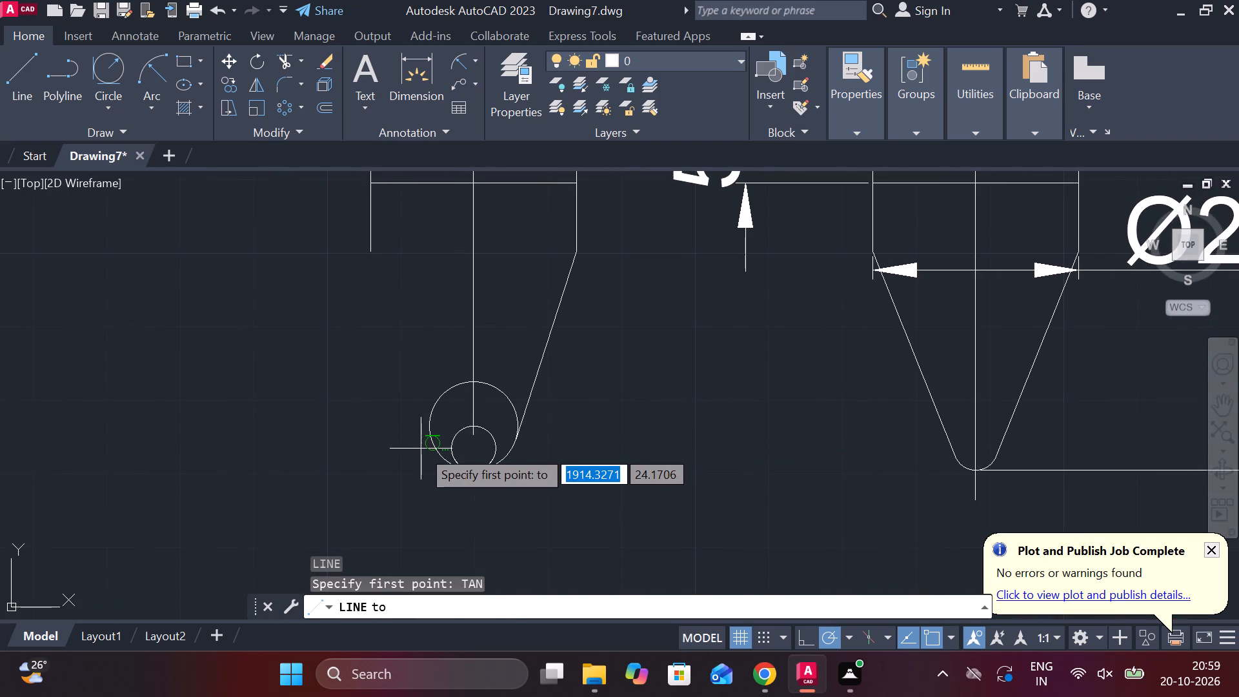
pyautogui.click(421, 449)
pyautogui.click(370, 248)
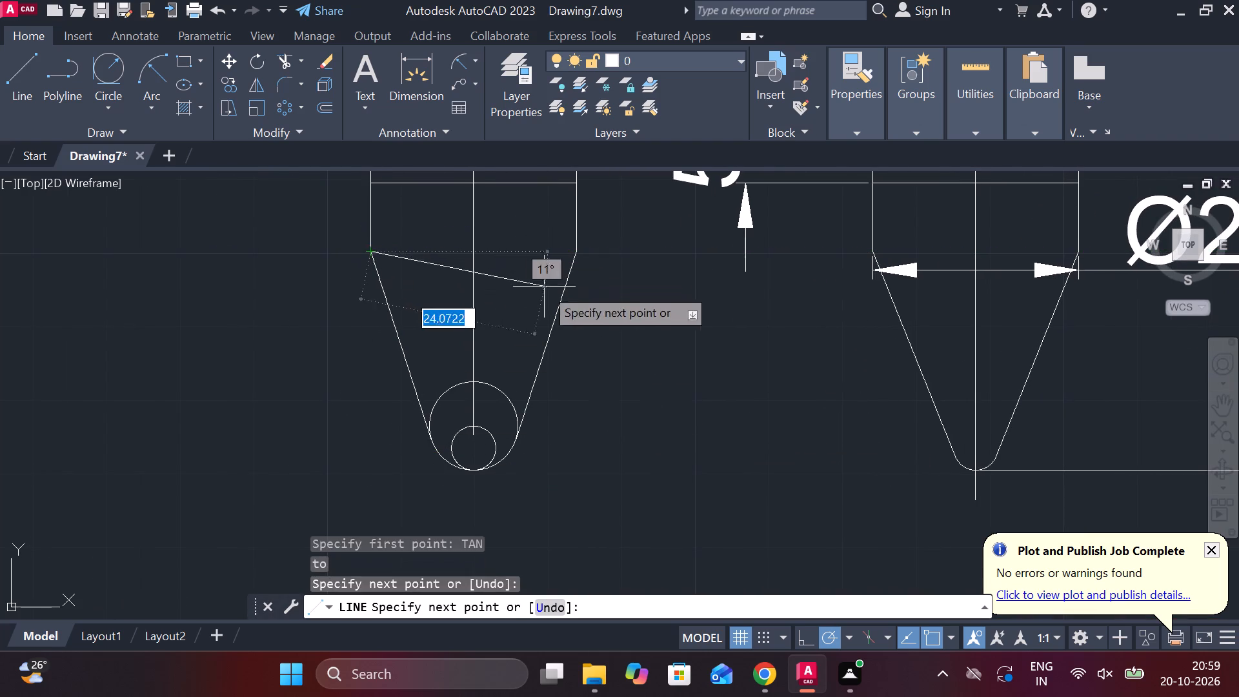
pyautogui.press('Escape')
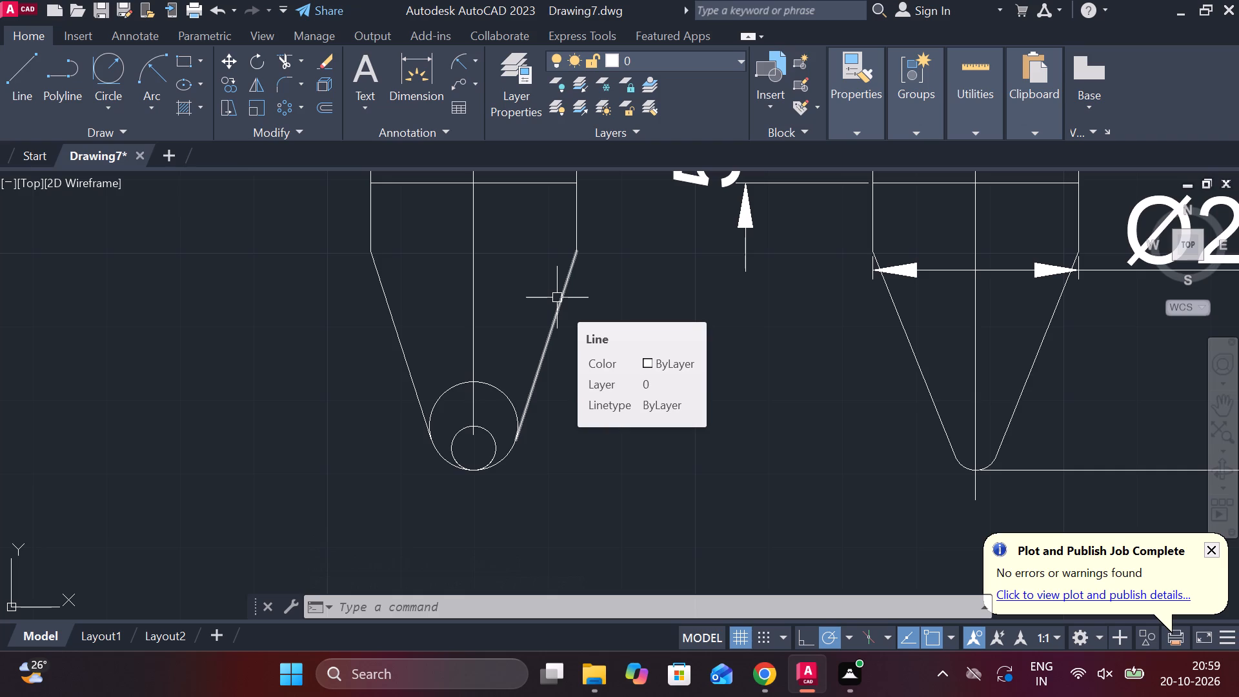
# Trim away the small inner circle and the large circle's upper part in the eye view, leaving only the rounded tip between the tangent lines.
pyautogui.write('TR')
pyautogui.press('space')
pyautogui.click(482, 438)
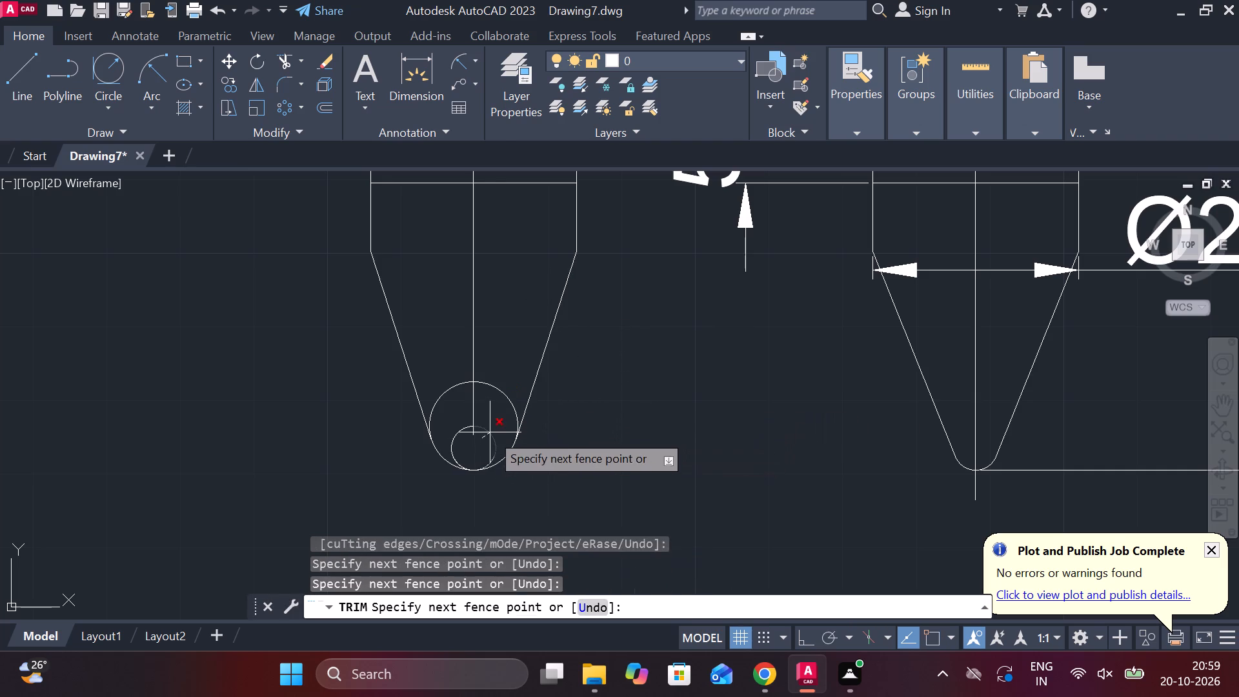
pyautogui.click(490, 432)
pyautogui.click(446, 440)
pyautogui.click(450, 379)
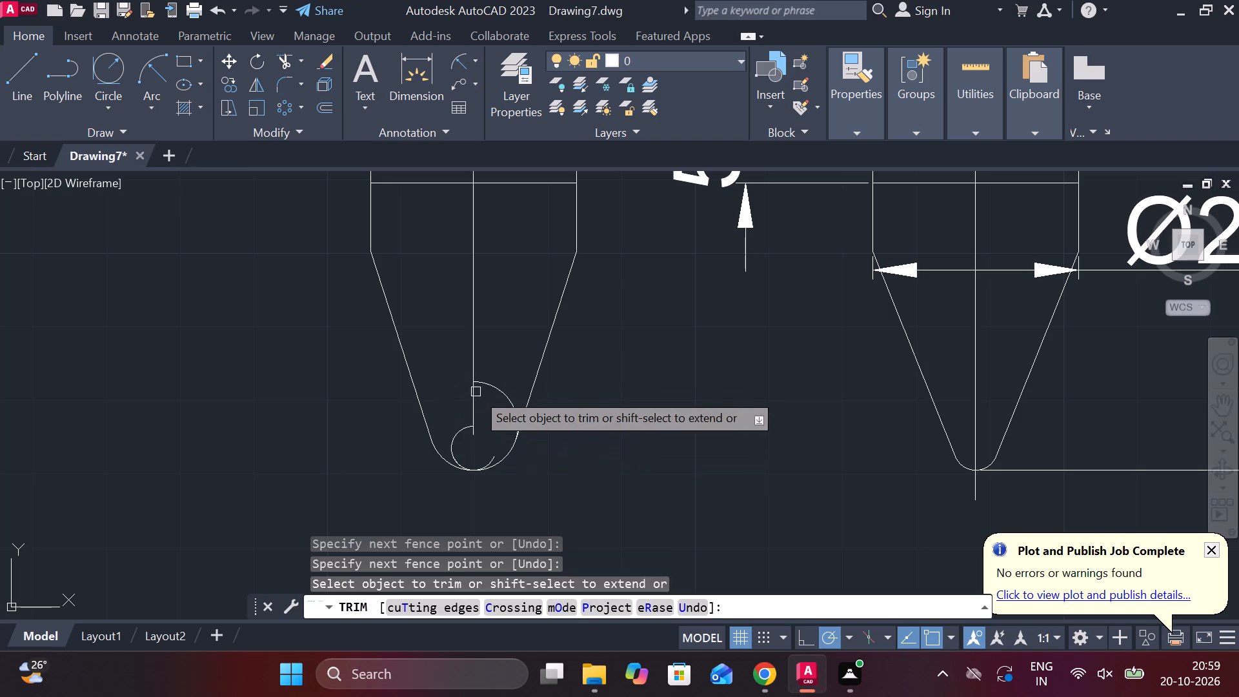
pyautogui.click(496, 390)
pyautogui.click(468, 429)
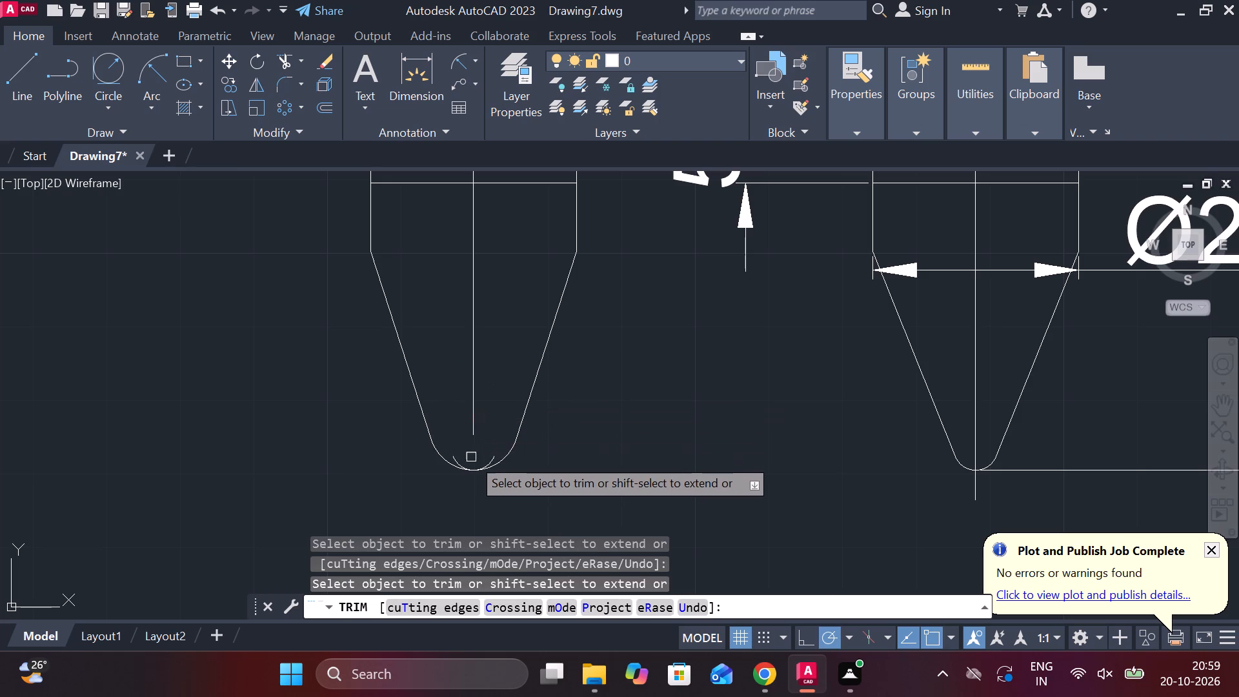
pyautogui.scroll(1, 476, 460)
pyautogui.click(498, 458)
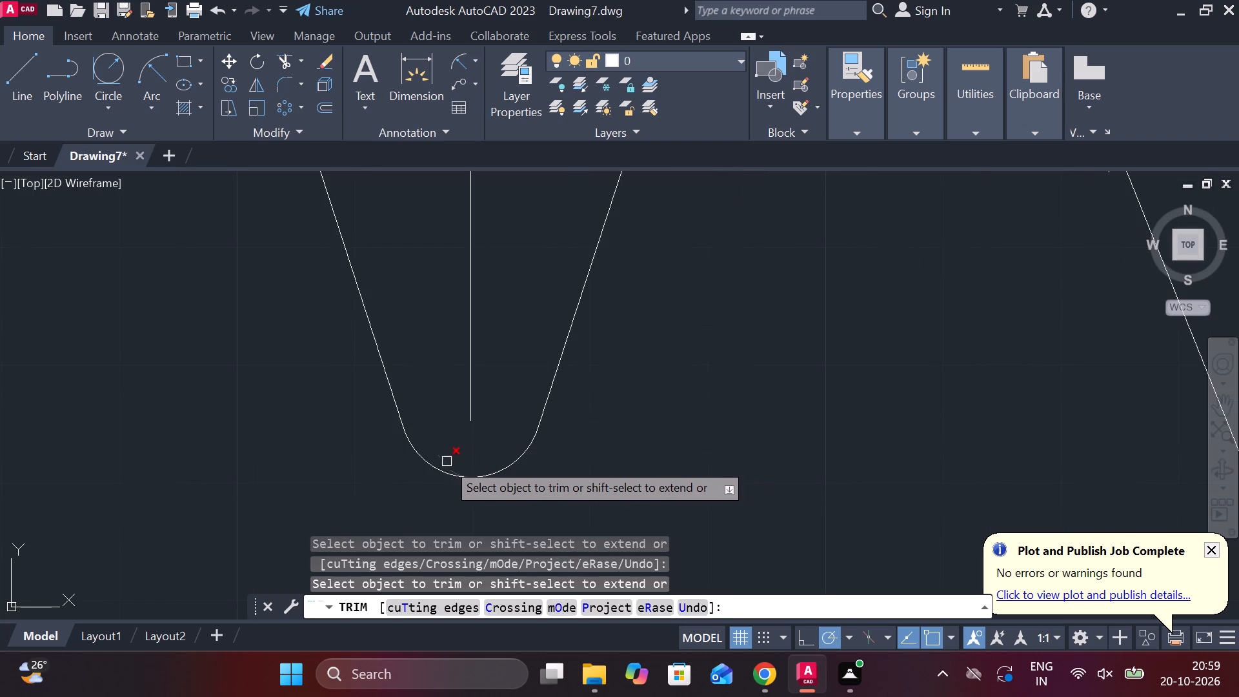
pyautogui.click(444, 463)
pyautogui.scroll(-2, 658, 410)
pyautogui.press('`')
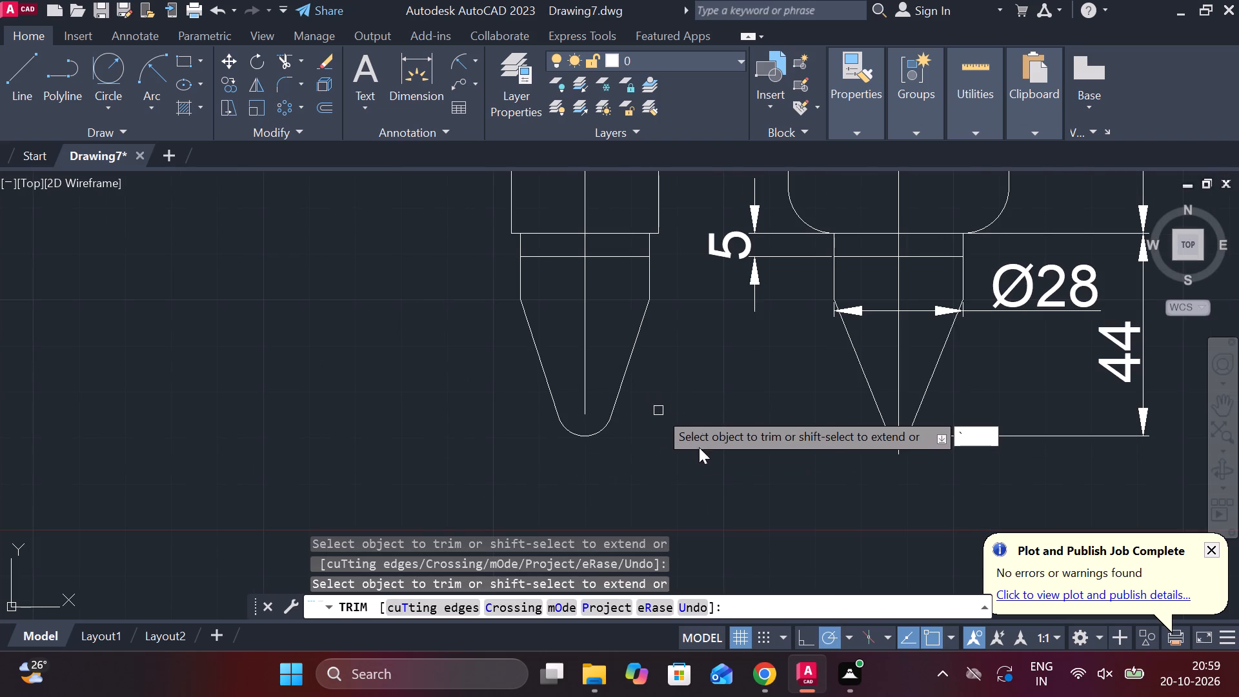
pyautogui.press('Escape')
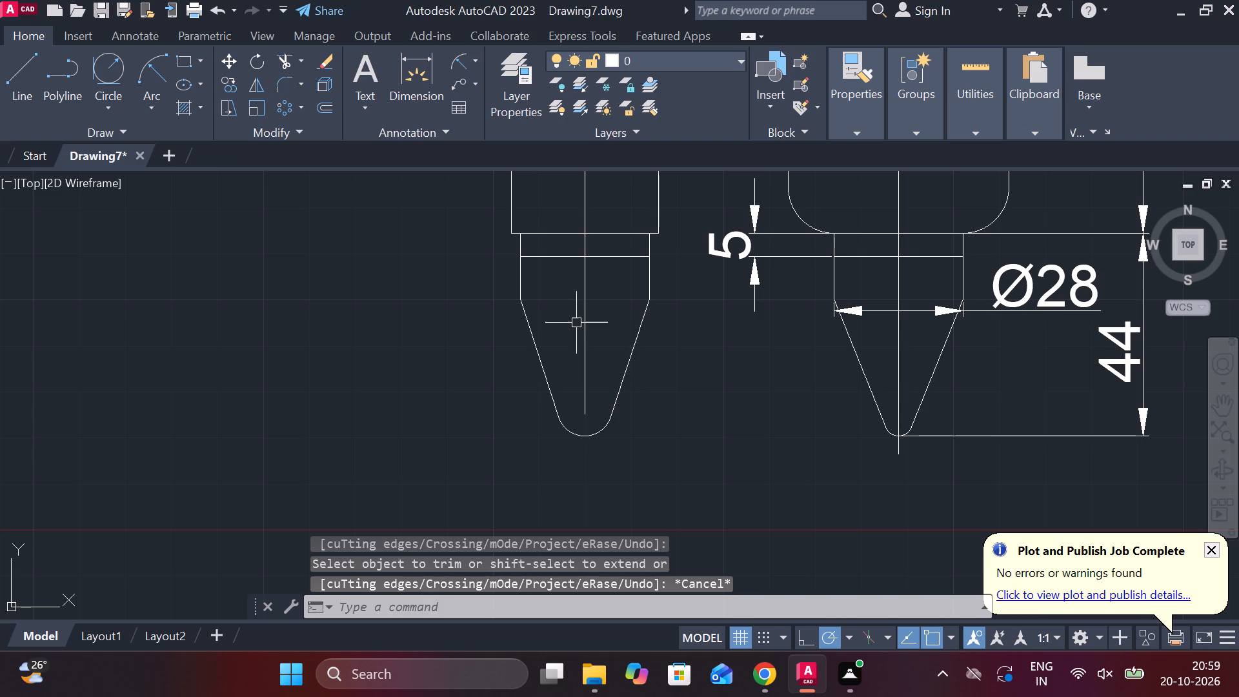
# Stretch the eye view's vertical centre line below the rounded tip and above the top of the eye.
pyautogui.click(583, 317)
pyautogui.click(582, 415)
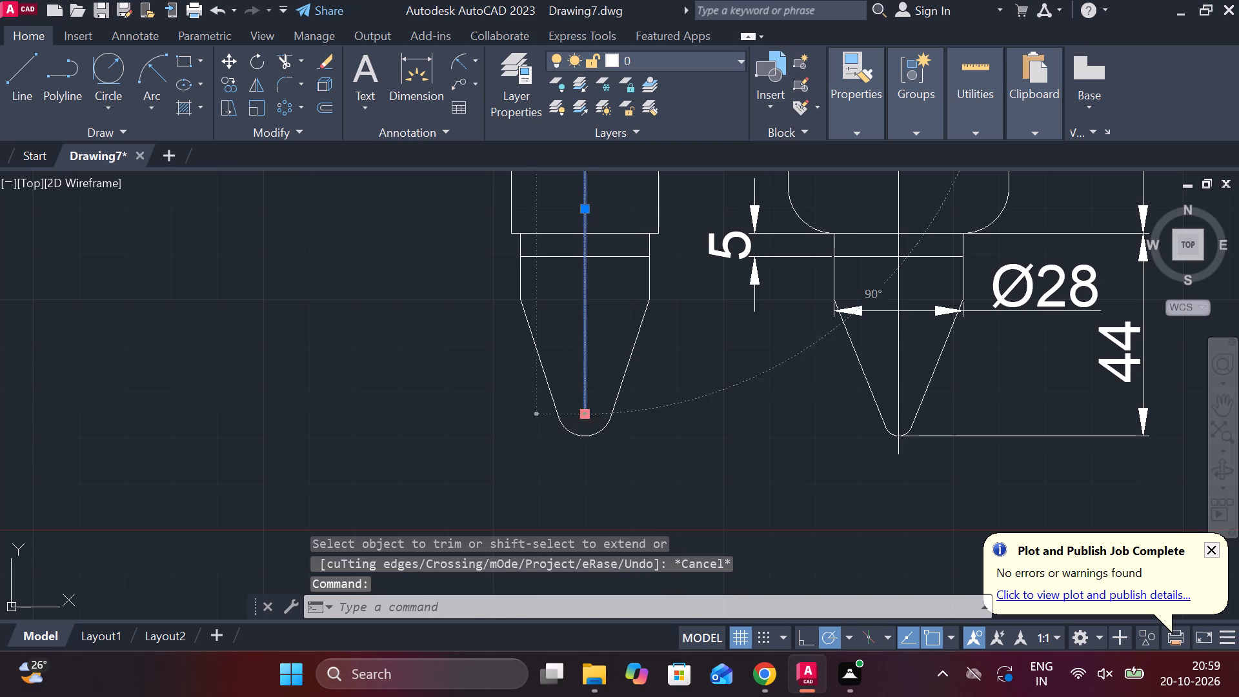
pyautogui.click(581, 456)
pyautogui.press('Escape')
pyautogui.scroll(-2, 684, 449)
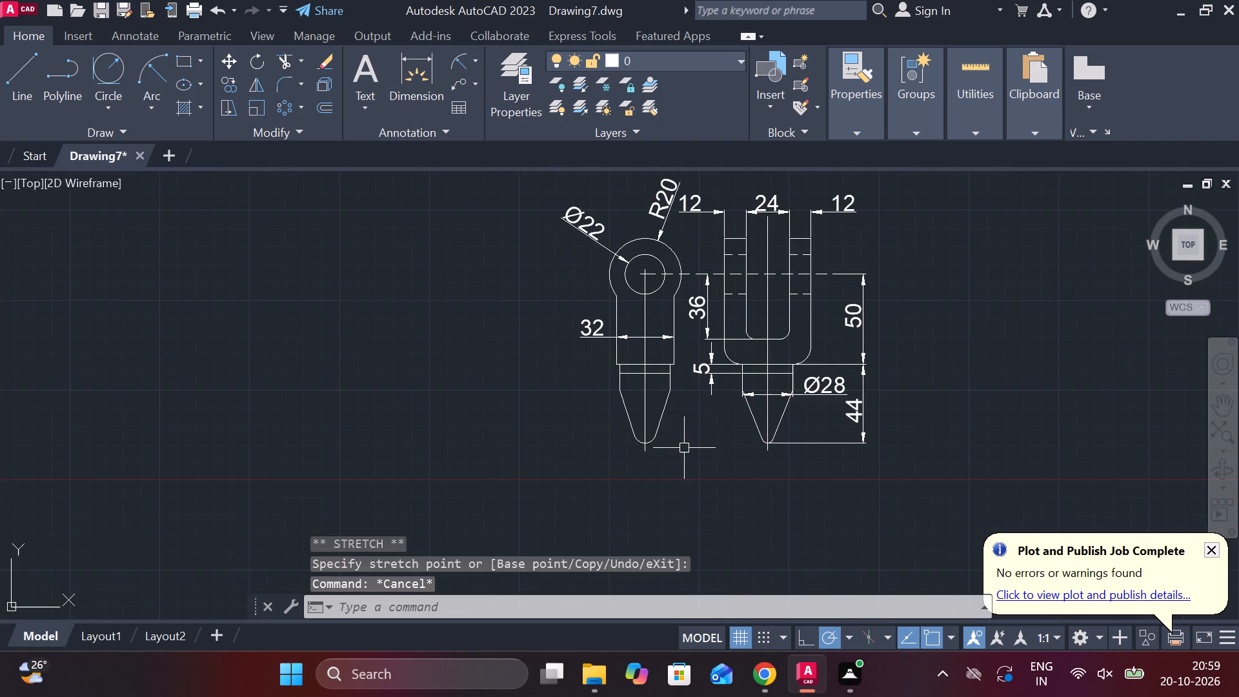
pyautogui.scroll(1, 667, 431)
pyautogui.moveTo(690, 414); pyautogui.dragTo(660, 505, button='middle')
pyautogui.moveTo(605, 302); pyautogui.dragTo(596, 418, button='middle')
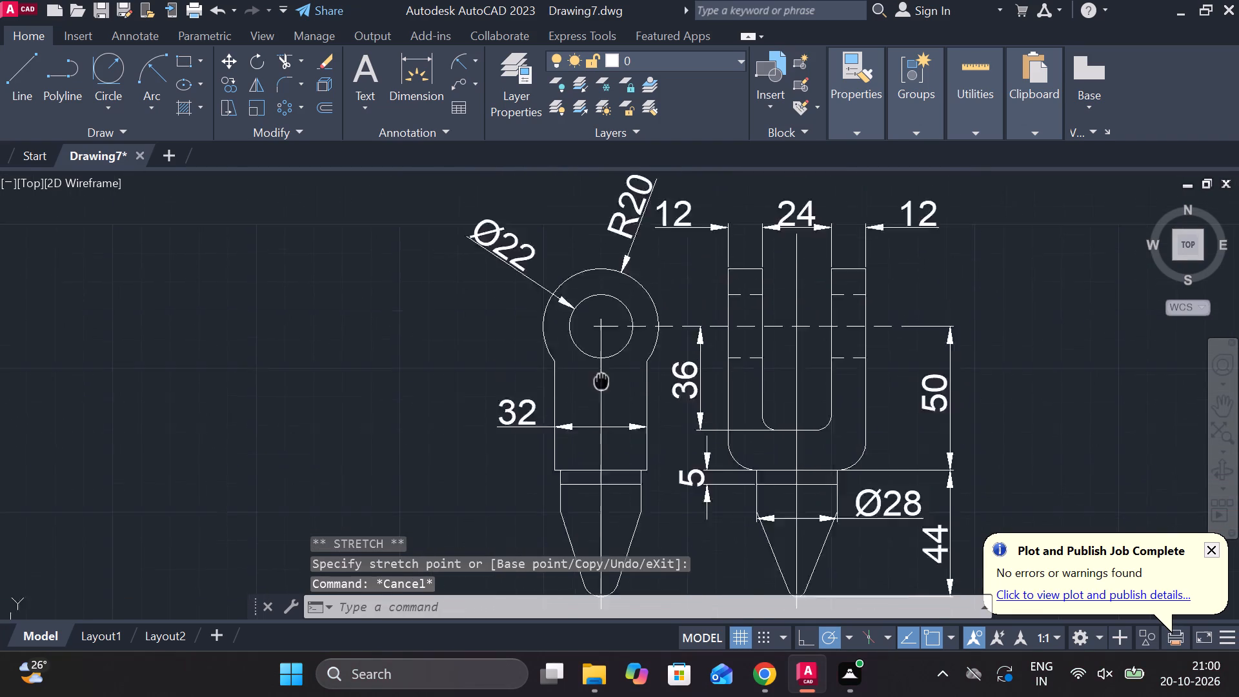
pyautogui.moveTo(596, 418); pyautogui.dragTo(589, 427, button='middle')
pyautogui.scroll(1, 570, 386)
pyautogui.click(597, 431)
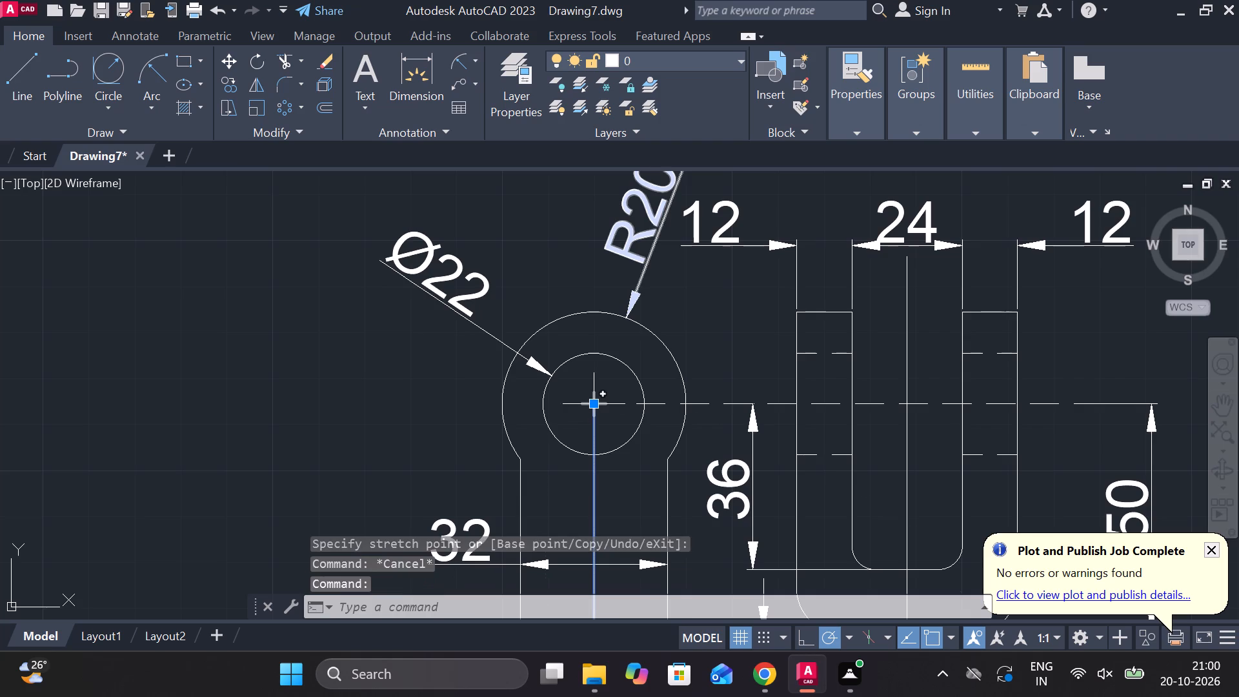
pyautogui.click(593, 409)
pyautogui.click(593, 271)
pyautogui.press('Escape')
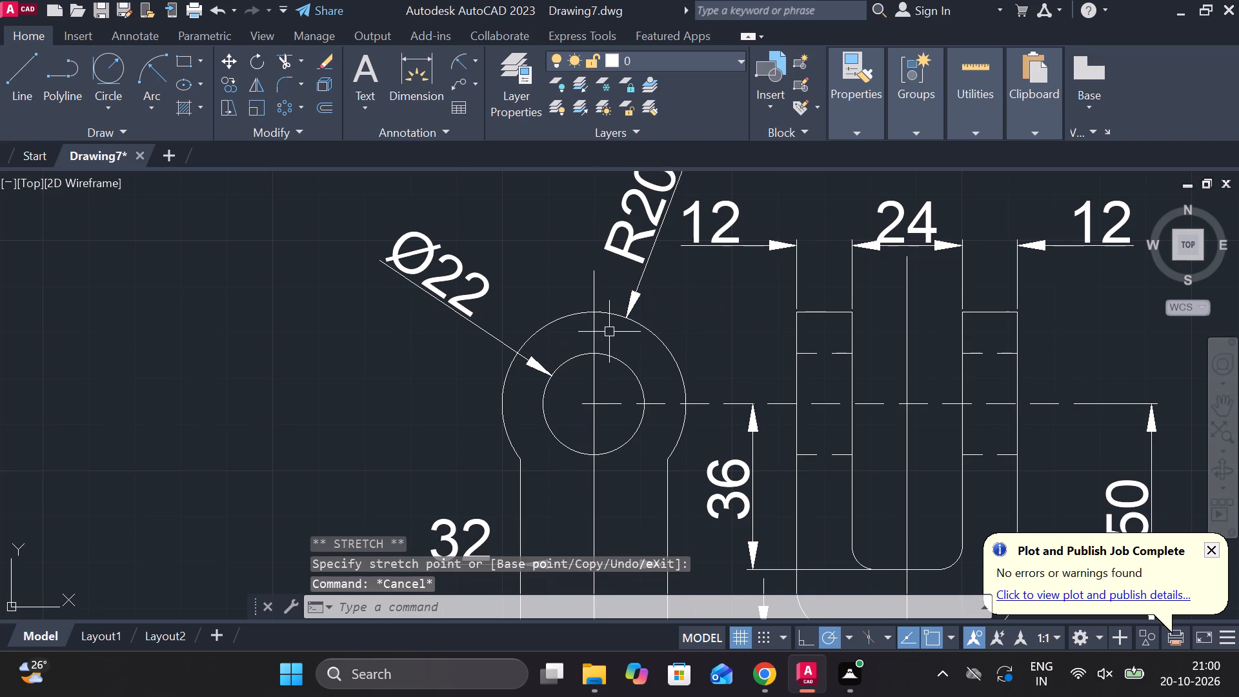
# Set the linetype of the eye view's vertical centre line to CENTER.
pyautogui.click(592, 332)
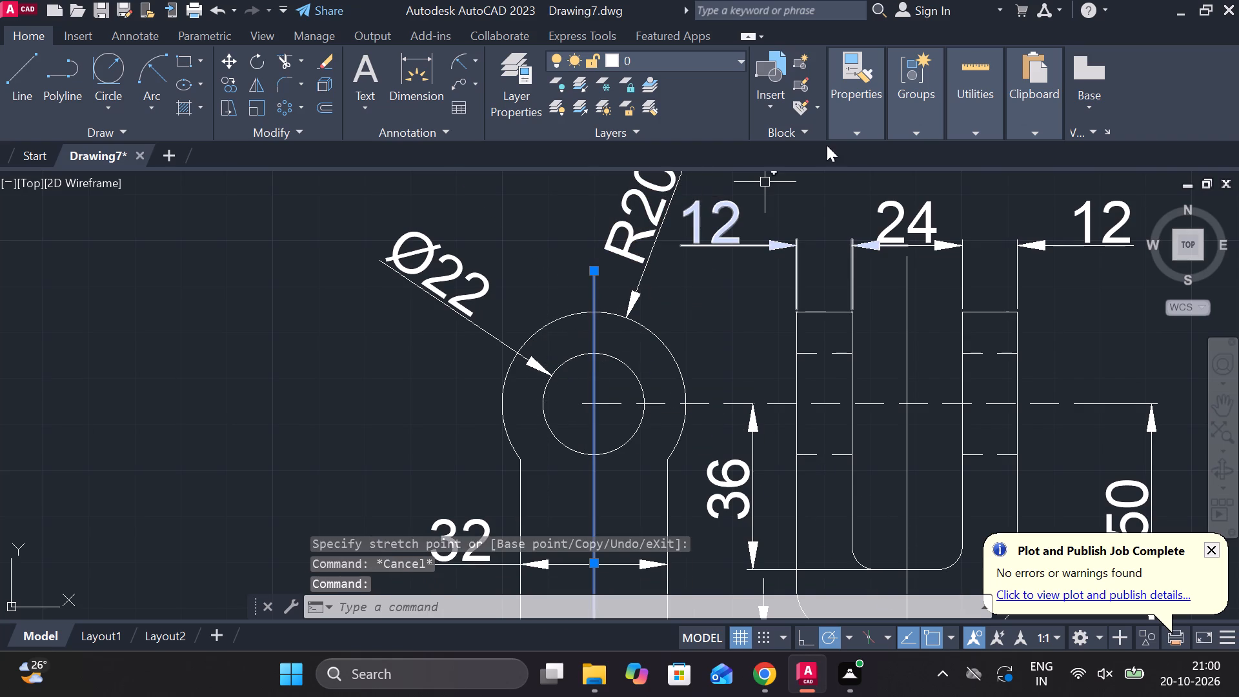
pyautogui.click(862, 132)
pyautogui.click(982, 194)
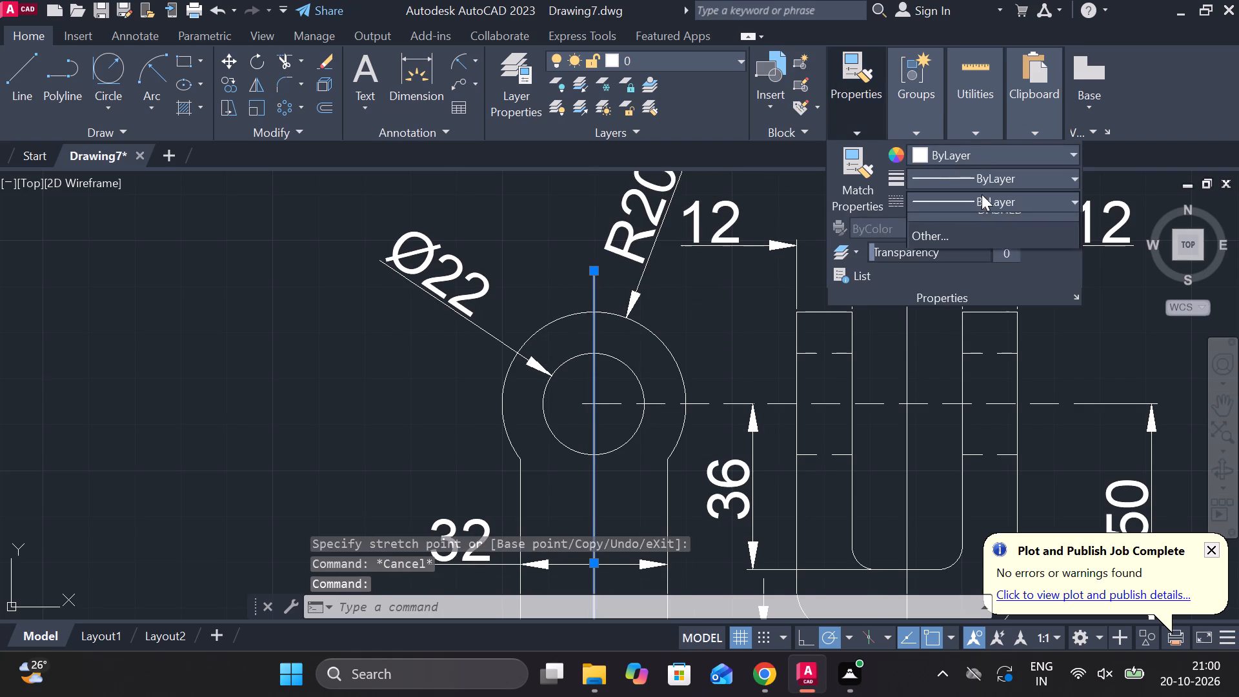
pyautogui.click(960, 278)
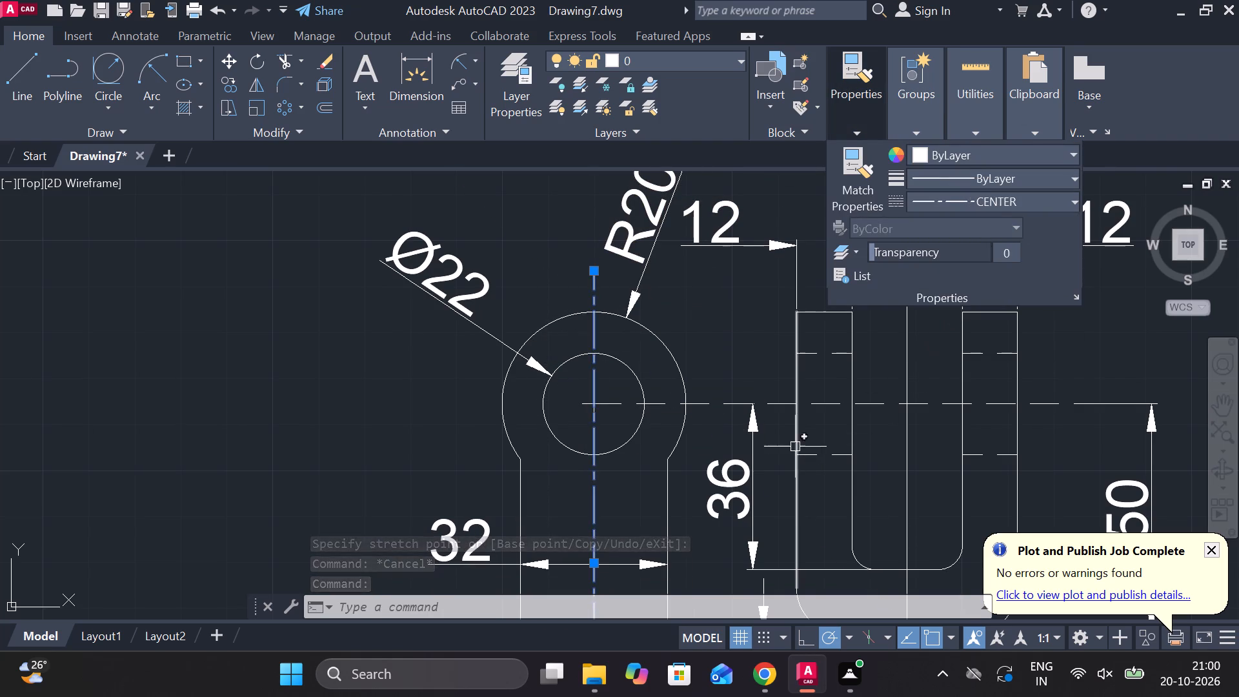
pyautogui.press('Escape')
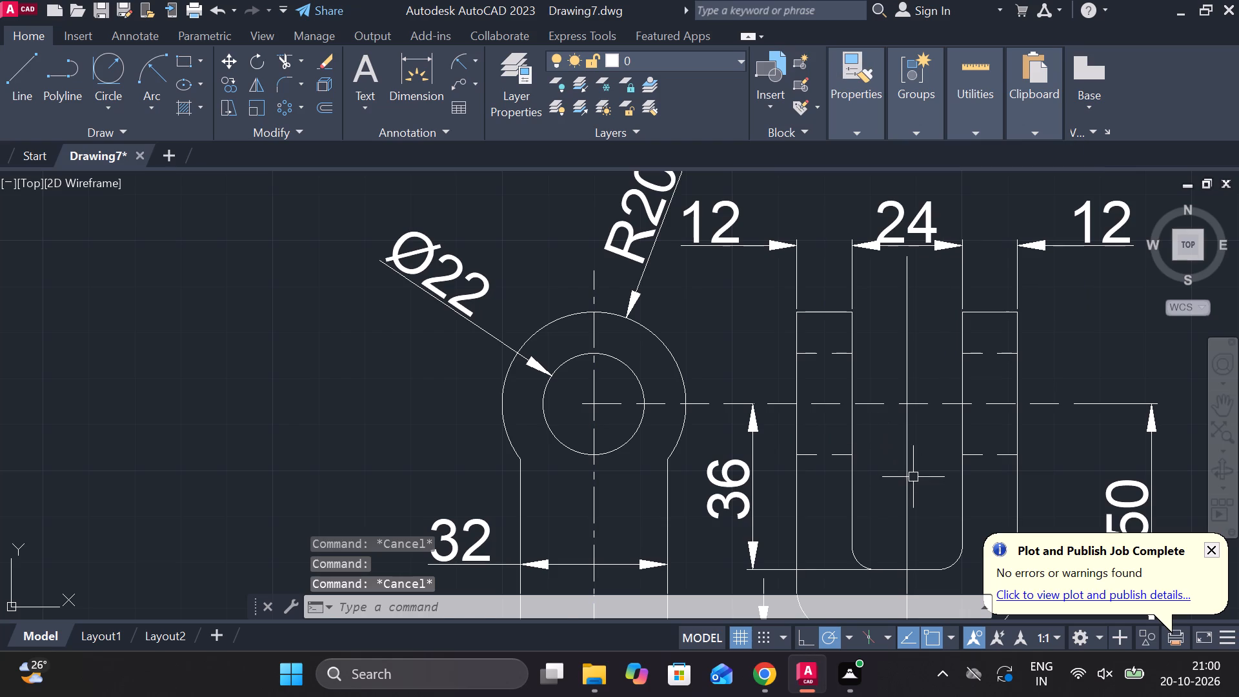
# Set the linetype of the fork view's vertical centre line to CENTER.
pyautogui.click(913, 477)
pyautogui.click(904, 480)
pyautogui.click(860, 133)
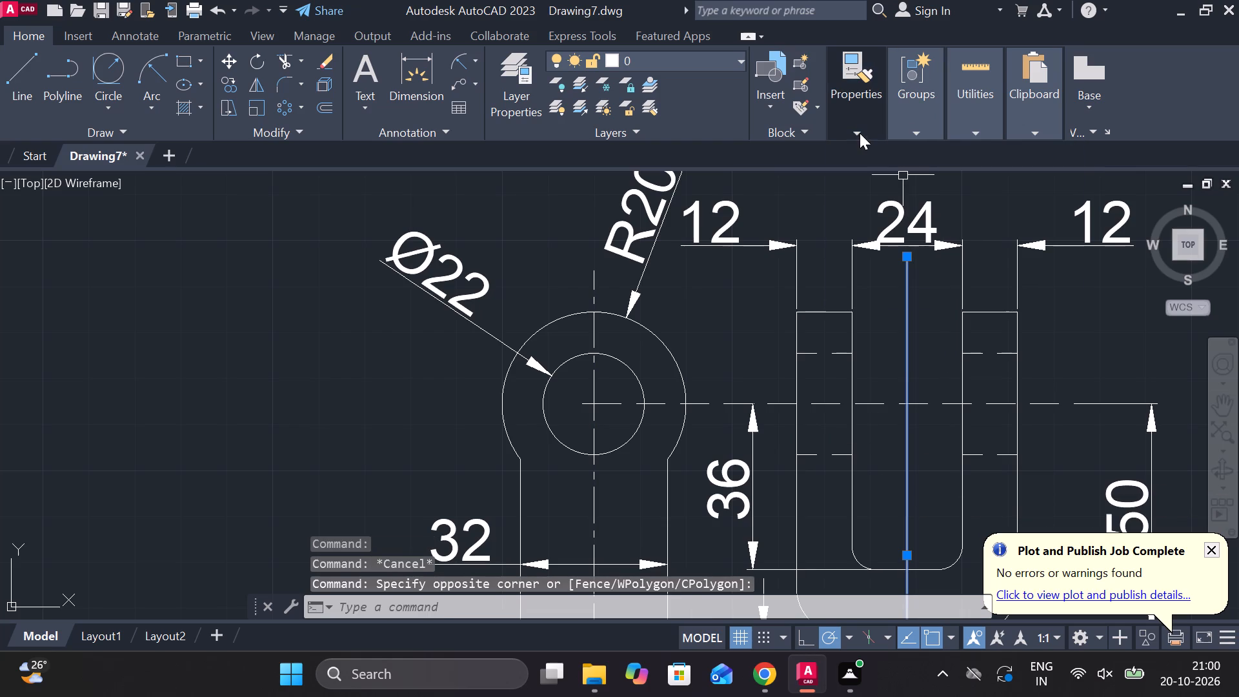
pyautogui.click(1001, 198)
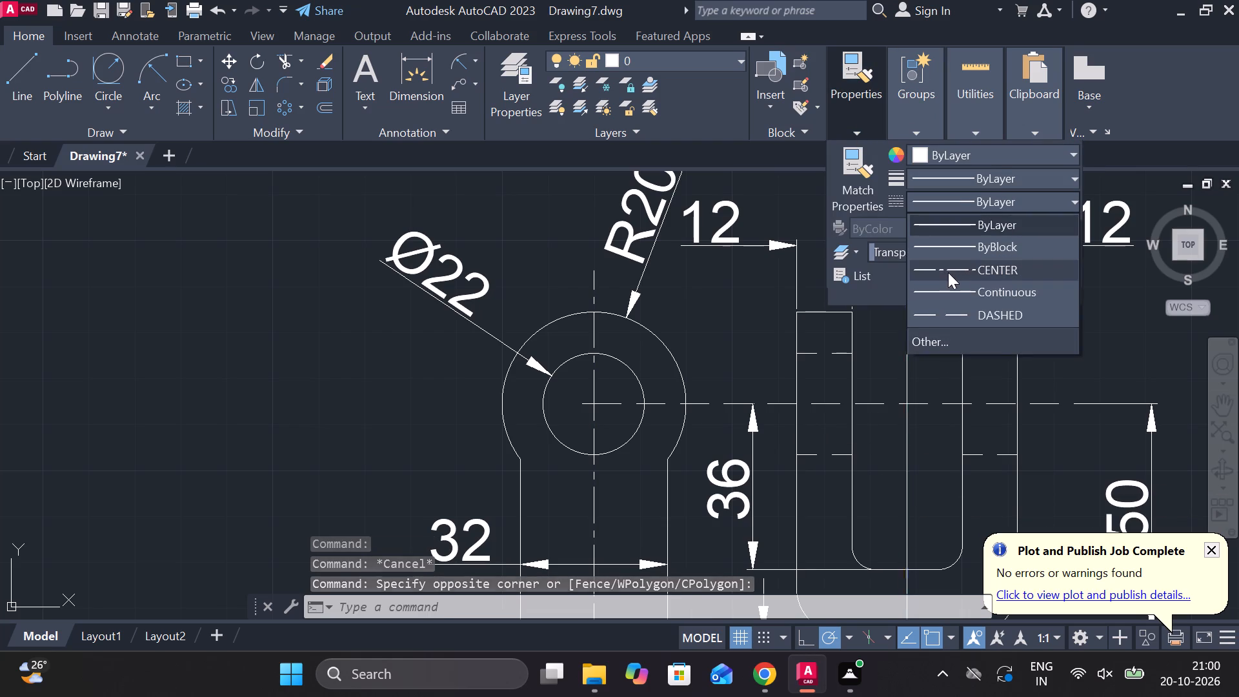
pyautogui.click(948, 272)
pyautogui.scroll(-3, 905, 328)
pyautogui.scroll(2, 897, 463)
pyautogui.moveTo(867, 463); pyautogui.dragTo(756, 463, button='middle')
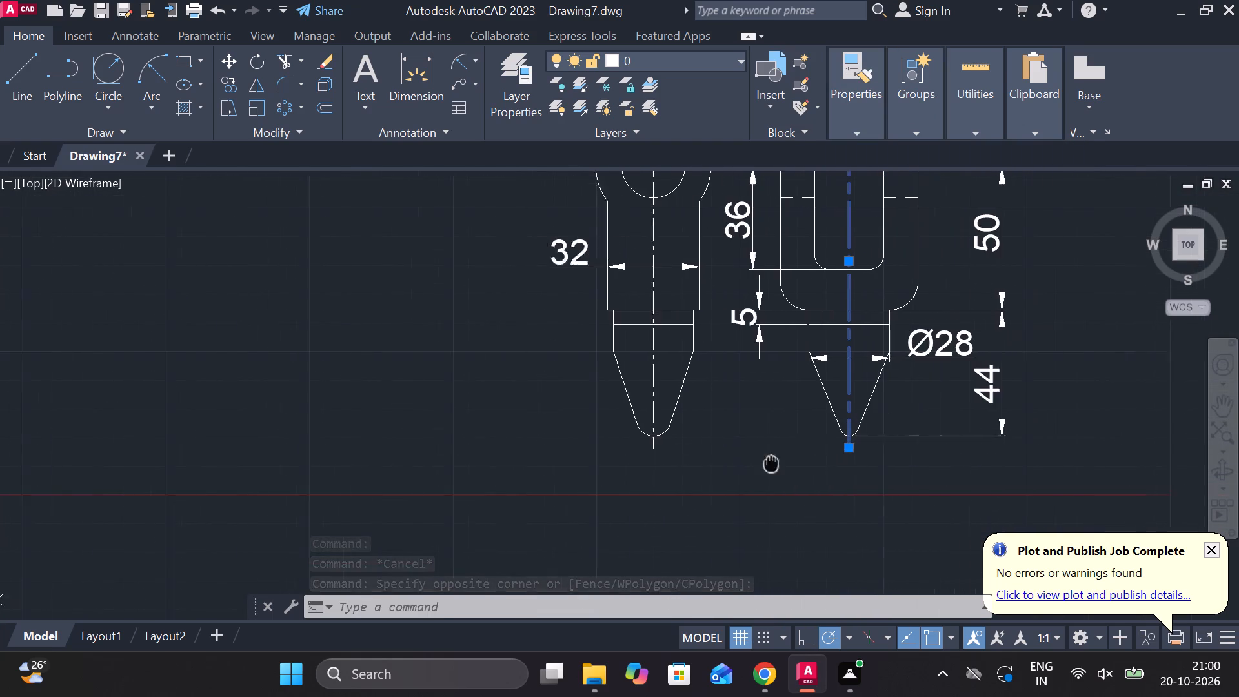
pyautogui.moveTo(756, 463); pyautogui.dragTo(754, 463, button='middle')
pyautogui.scroll(1, 740, 452)
pyautogui.press('Escape')
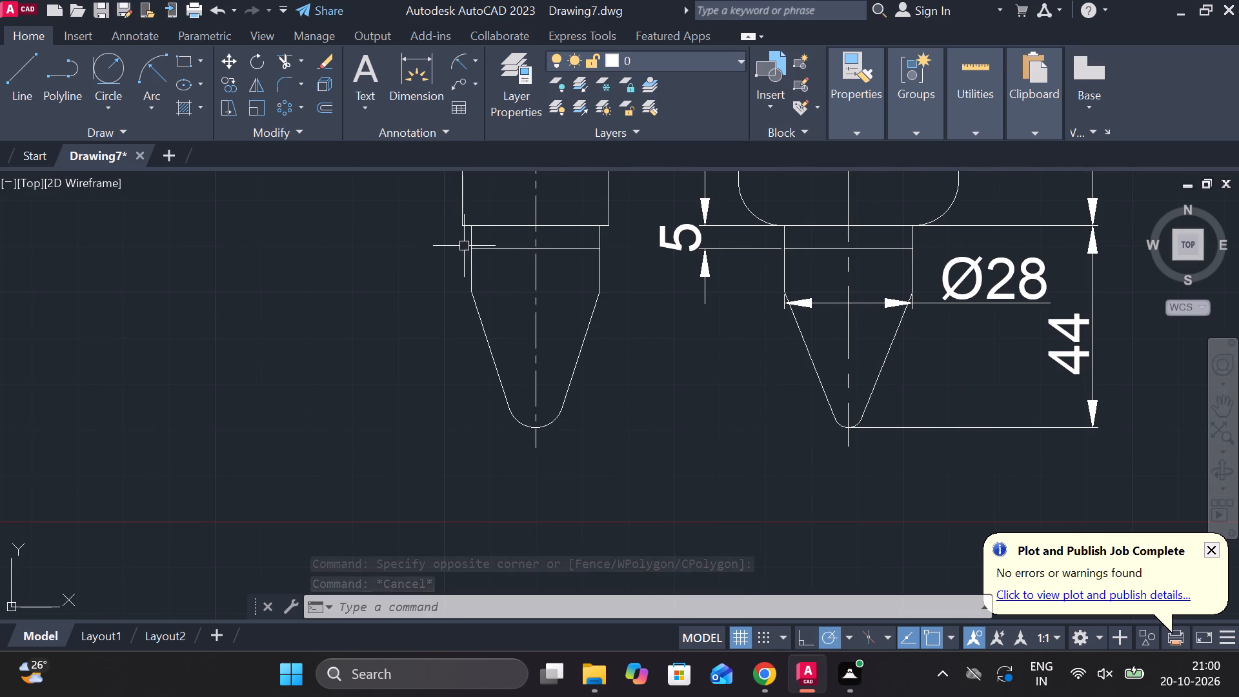
# Trim the eye view stem's two vertical edges between the body's lower edge and the collar line.
pyautogui.scroll(1, 464, 246)
pyautogui.write('TR')
pyautogui.press('space')
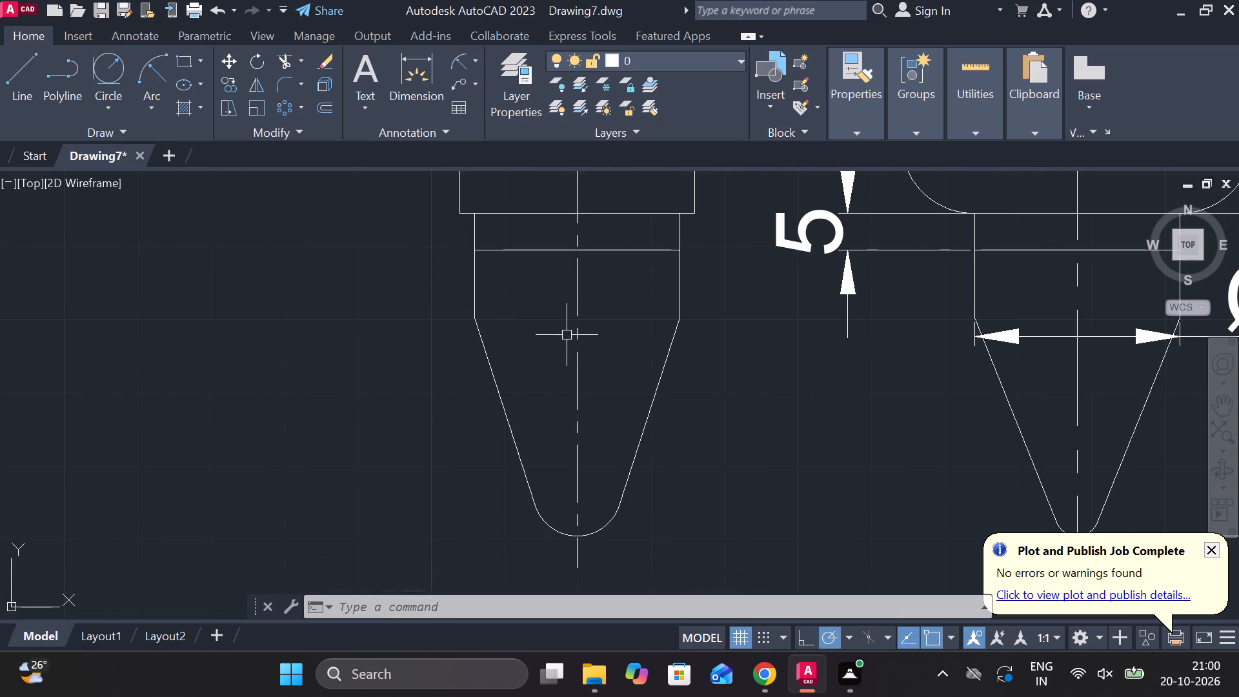
pyautogui.click(479, 241)
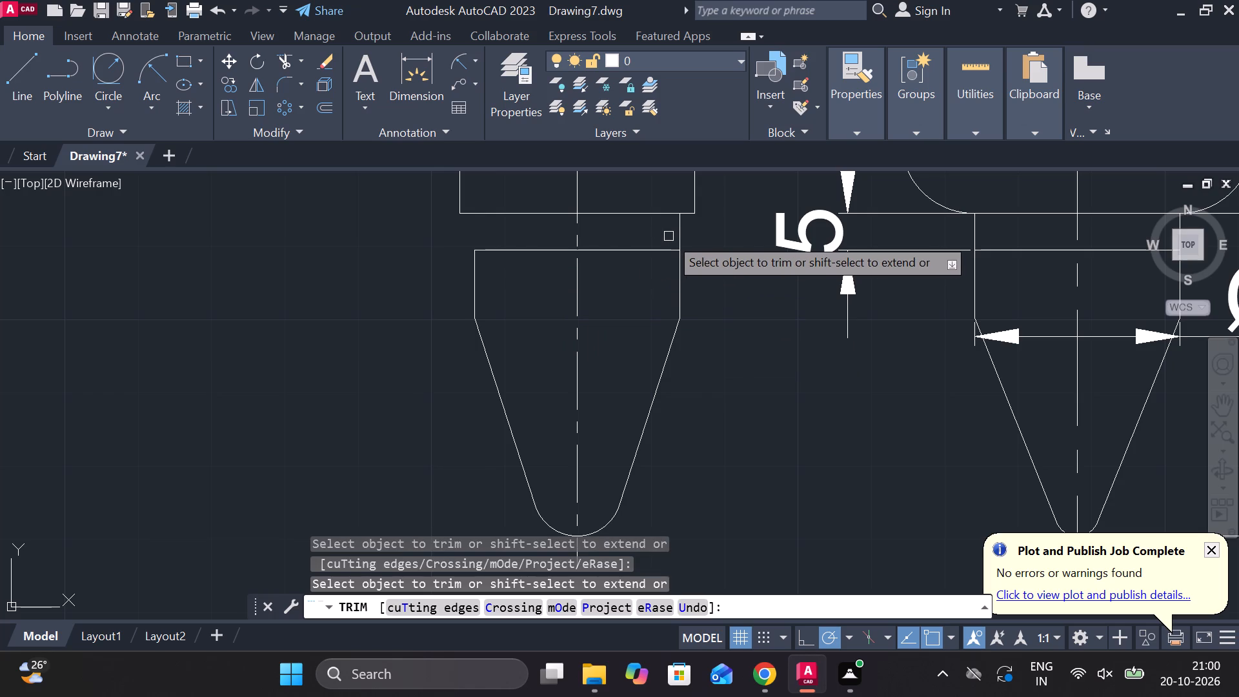
pyautogui.click(681, 234)
pyautogui.scroll(-1, 700, 304)
pyautogui.moveTo(758, 348); pyautogui.dragTo(599, 367, button='middle')
pyautogui.press('Escape')
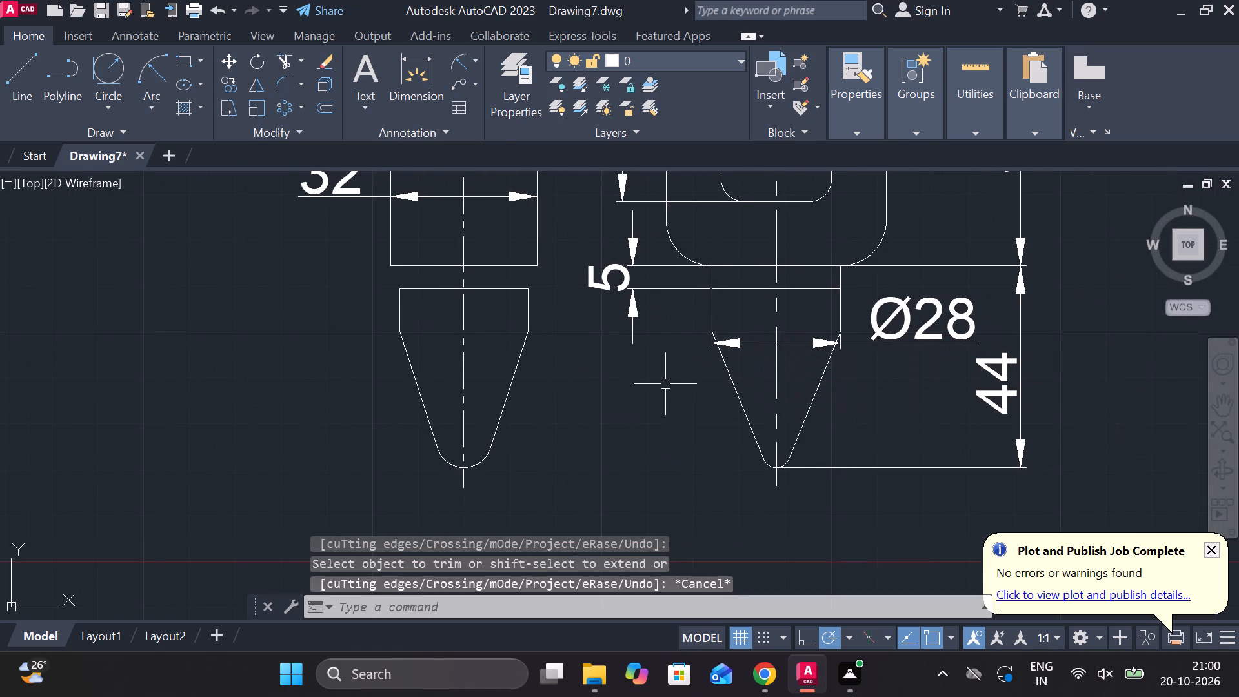
# Trim the fork view stem's two vertical edges below the collar line.
pyautogui.click(743, 393)
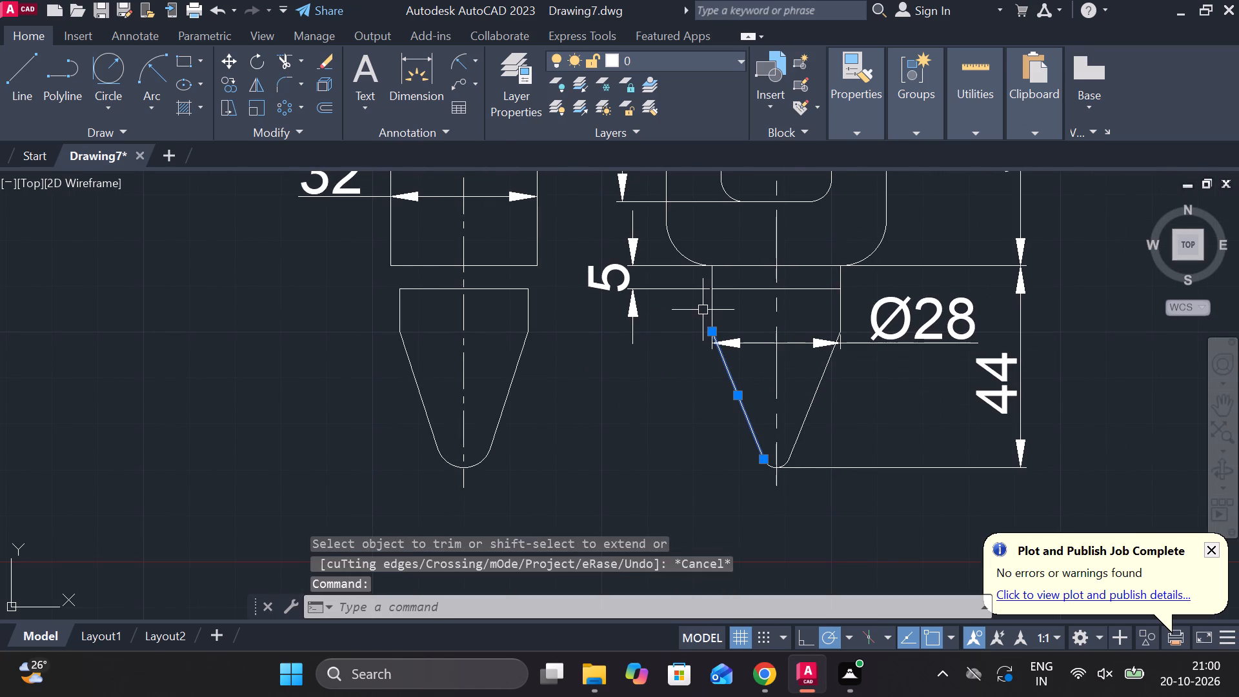
pyautogui.click(711, 307)
pyautogui.press('Escape')
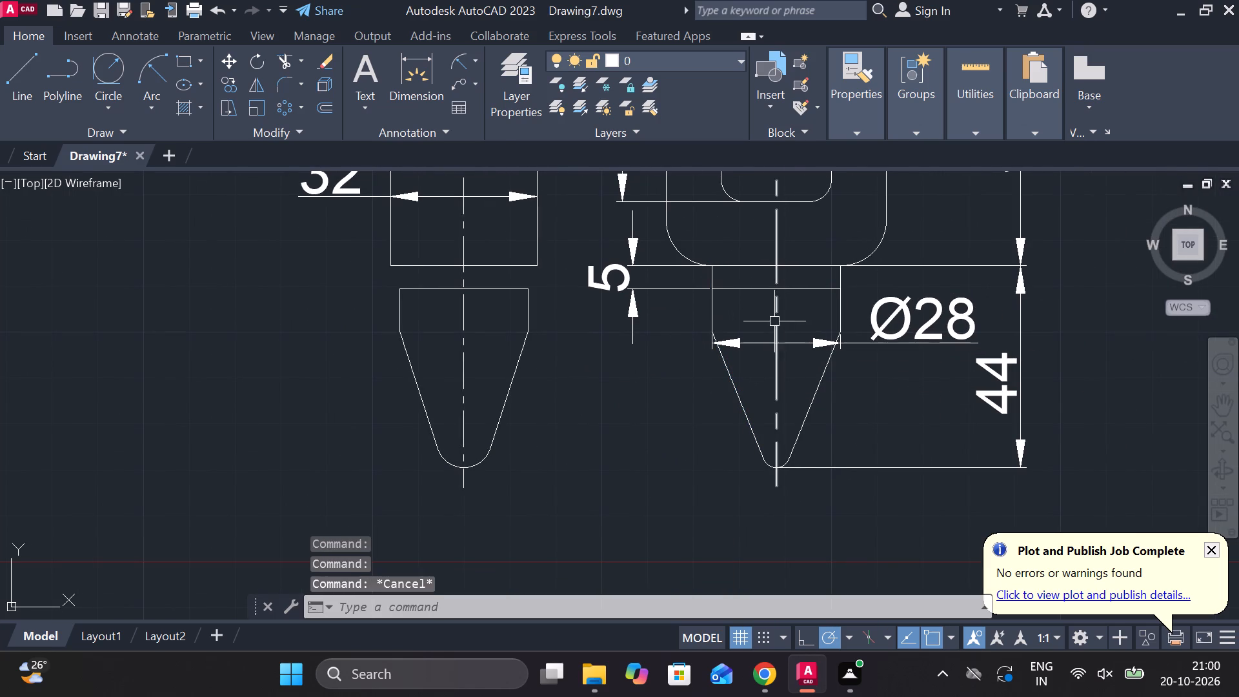
pyautogui.write('TR')
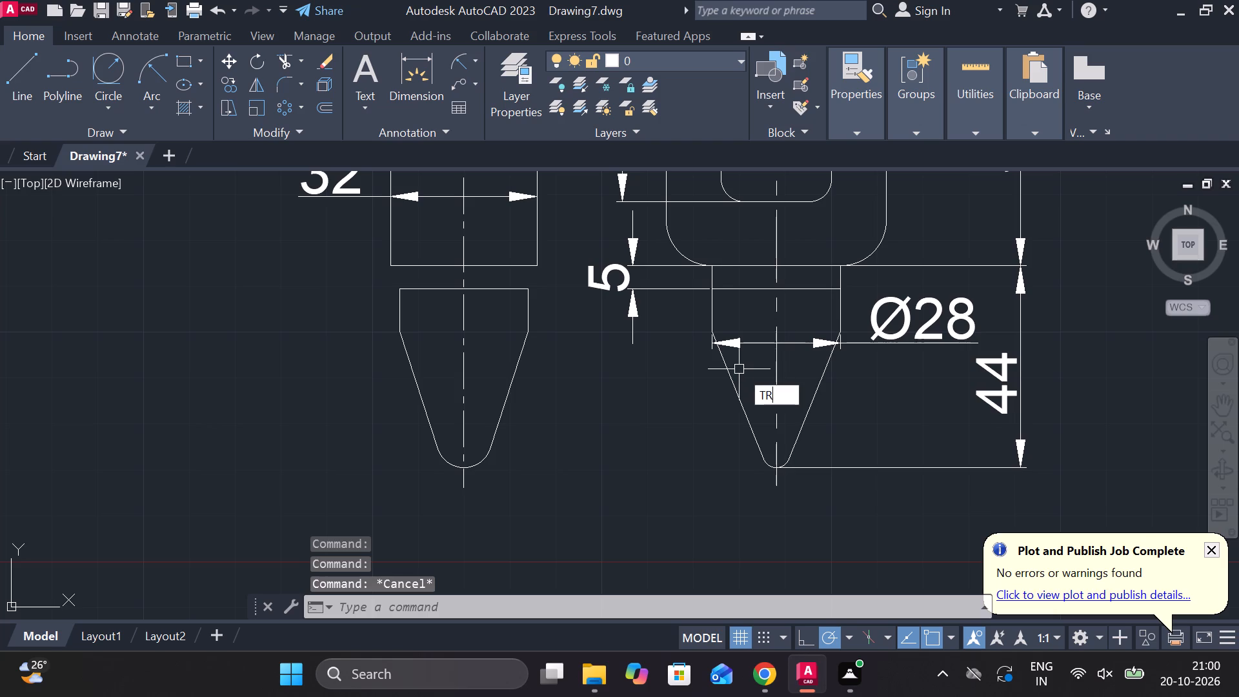
pyautogui.press('space')
pyautogui.click(712, 312)
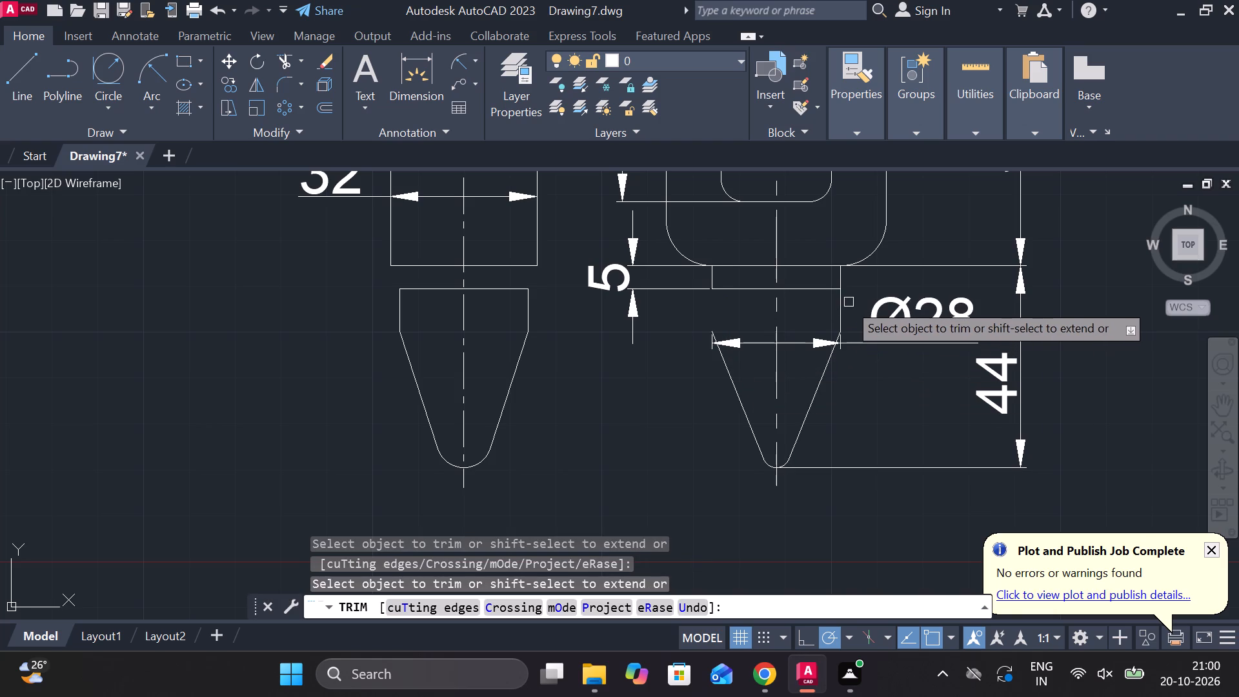
pyautogui.click(837, 303)
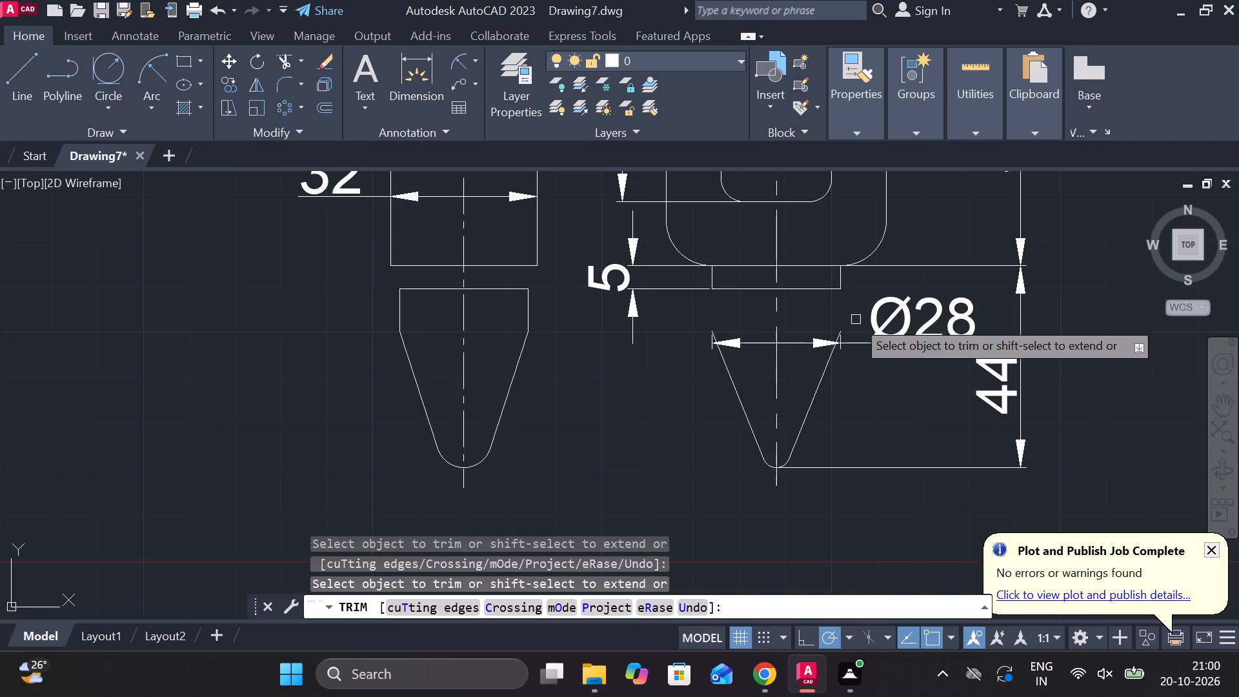
pyautogui.press('`')
pyautogui.press('Escape')
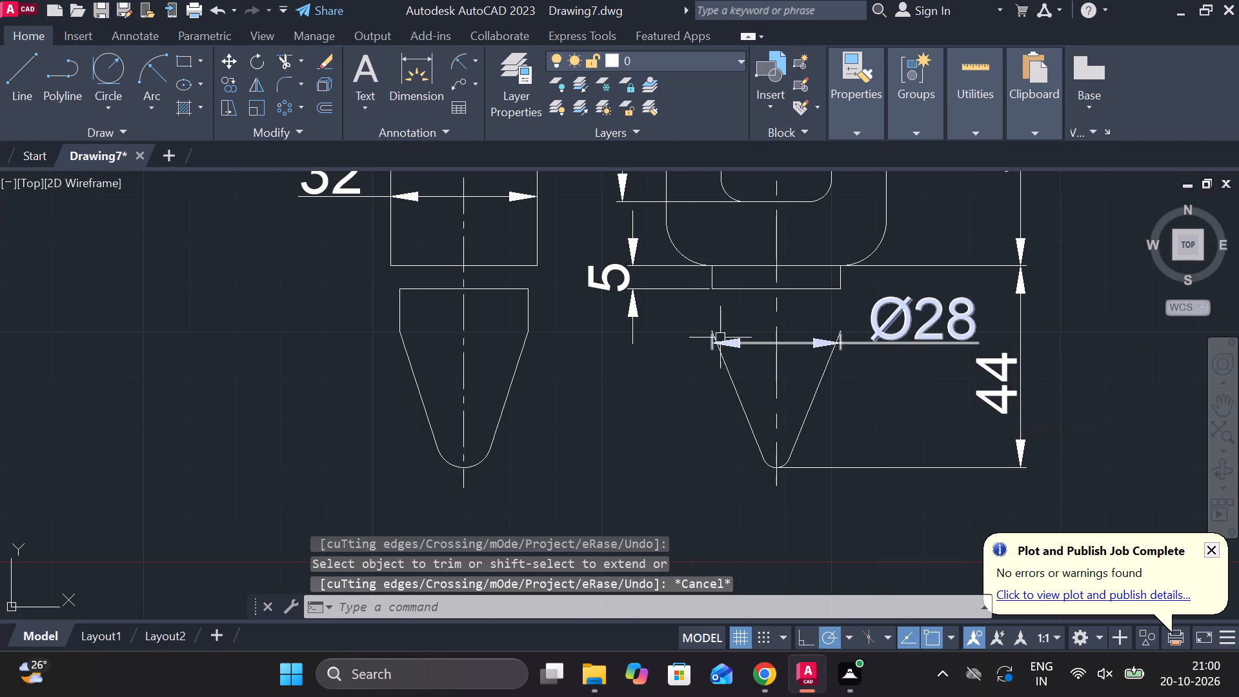
# Erase the tapered sides, tip arc and Ø28 dimension from the fork view's stem.
pyautogui.click(697, 324)
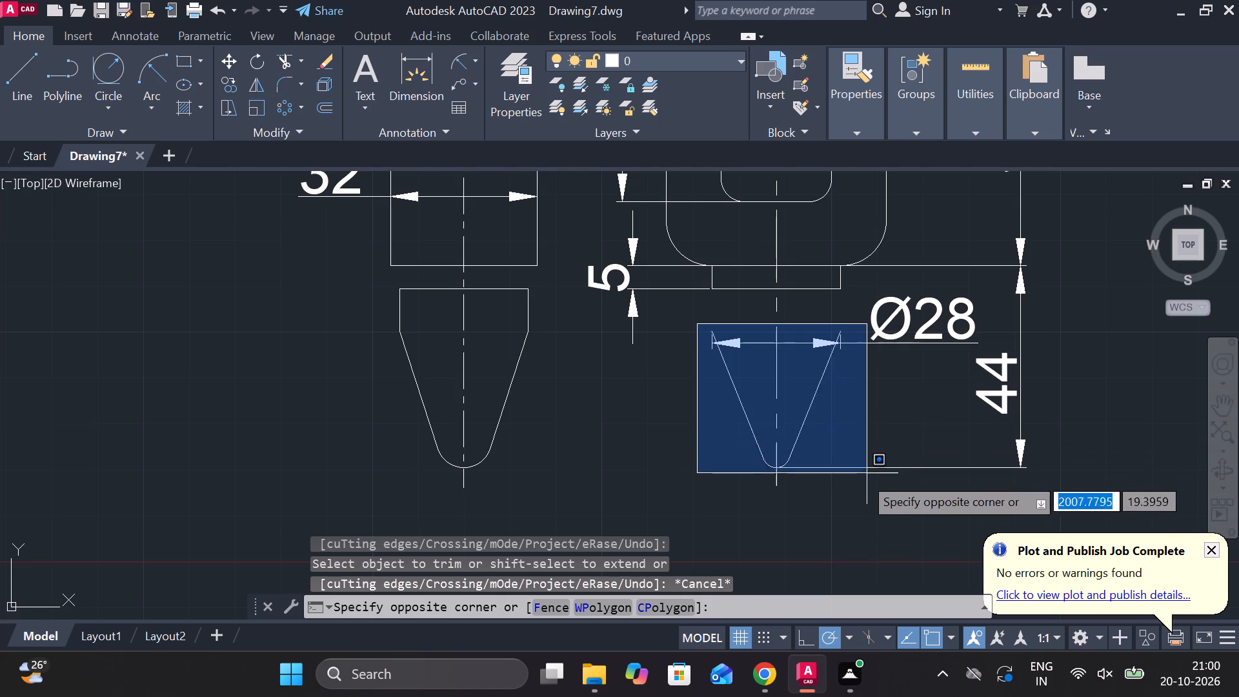
pyautogui.click(857, 498)
pyautogui.write('E')
pyautogui.press('space')
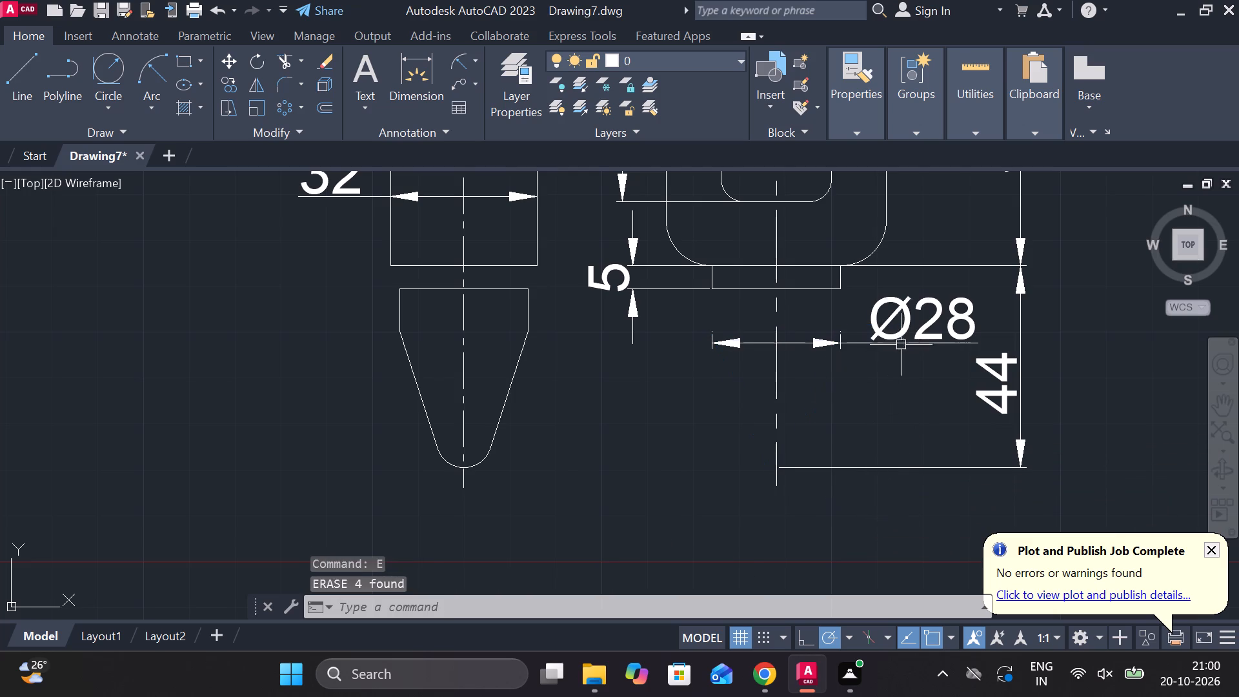
pyautogui.click(902, 342)
pyautogui.write('E')
pyautogui.press('space')
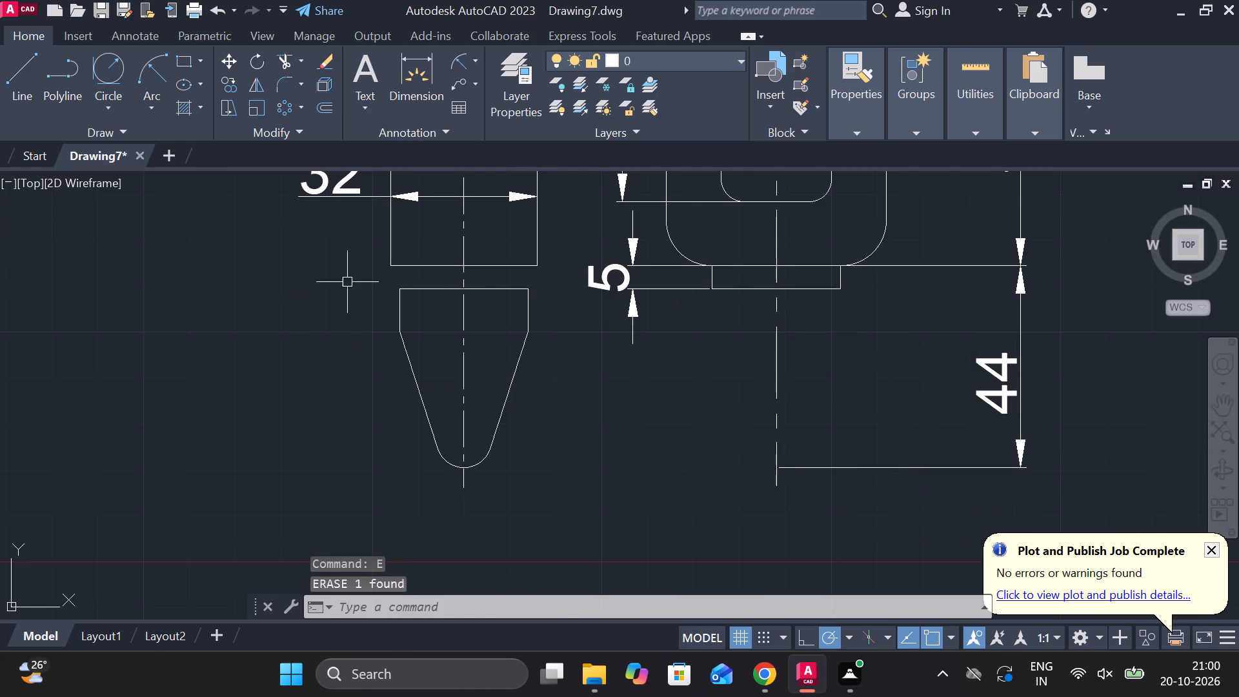
# Copy the eye view's tapered, round-tipped stem onto the fork view, matching the midpoints of the collar lines.
pyautogui.moveTo(350, 282); pyautogui.dragTo(358, 281)
pyautogui.click(561, 490)
pyautogui.write('CO')
pyautogui.press('Return')
pyautogui.click(461, 292)
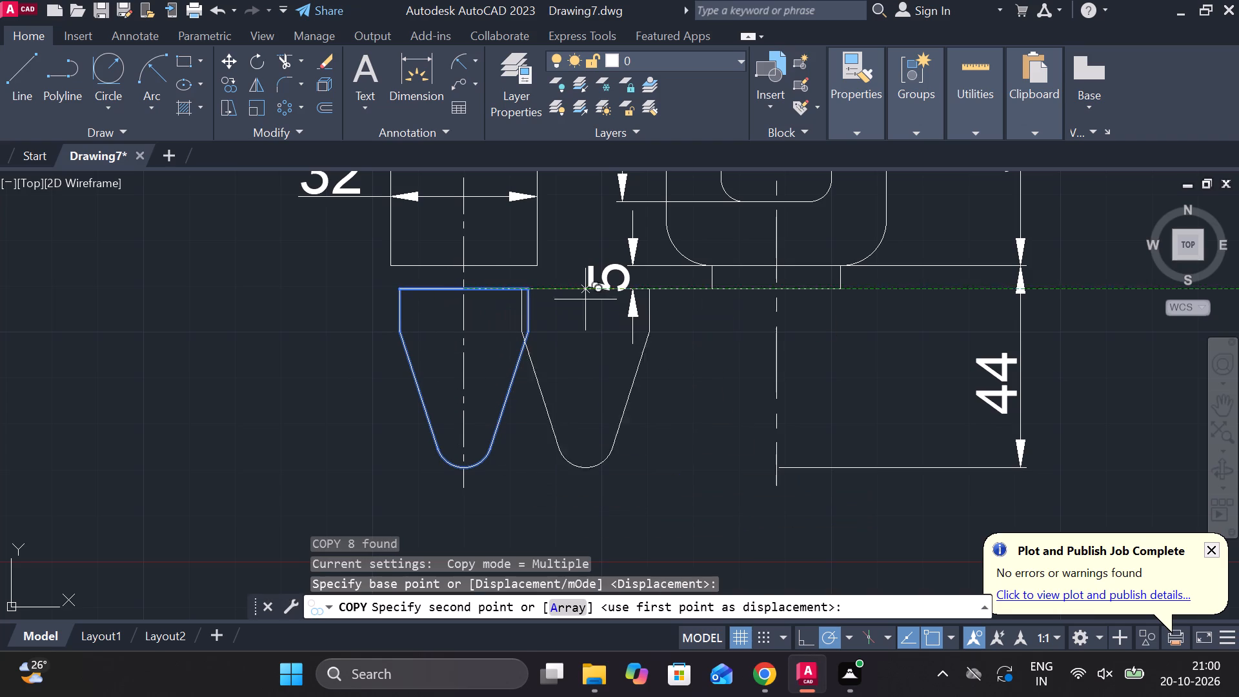
pyautogui.click(778, 288)
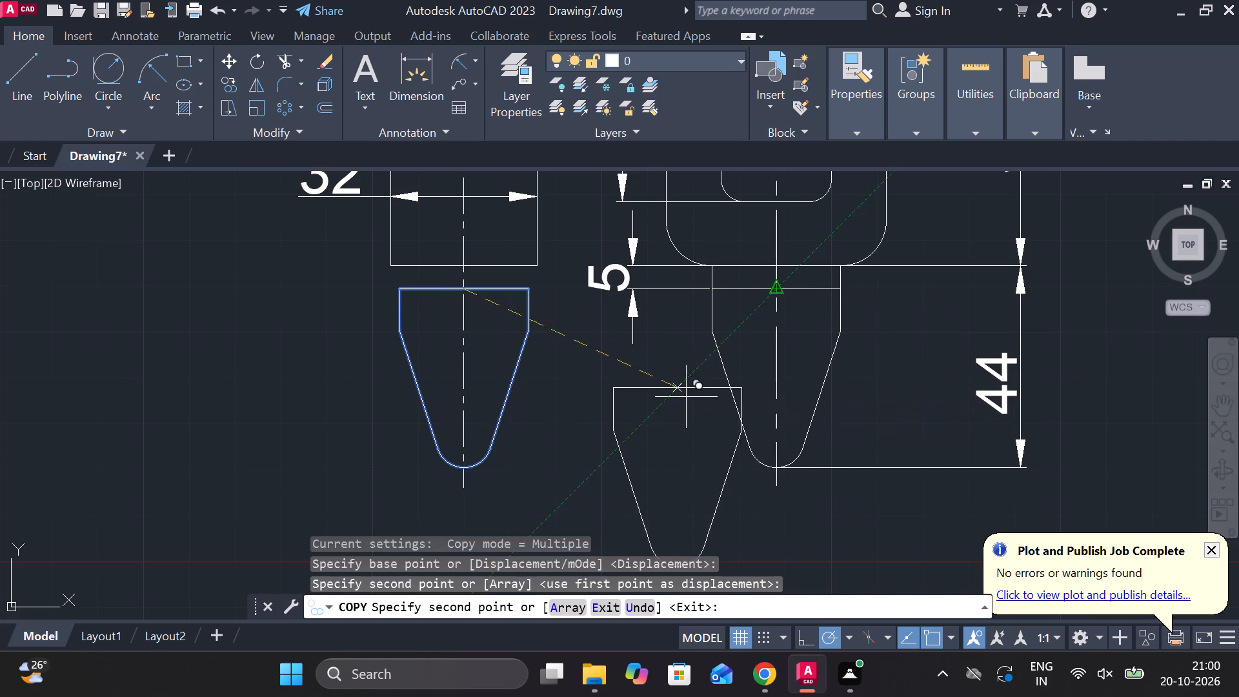
pyautogui.press('Escape')
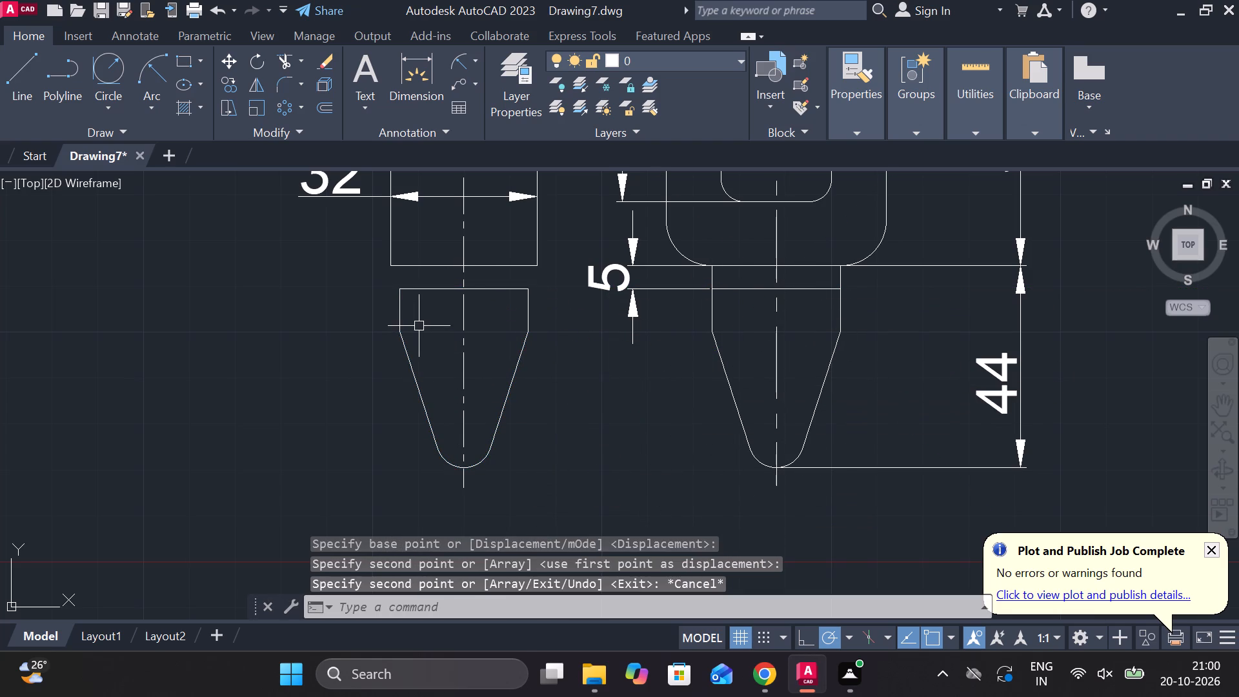
# Extend the eye view stem's two vertical edges up to the body's lower edge.
pyautogui.write('EX')
pyautogui.press('space')
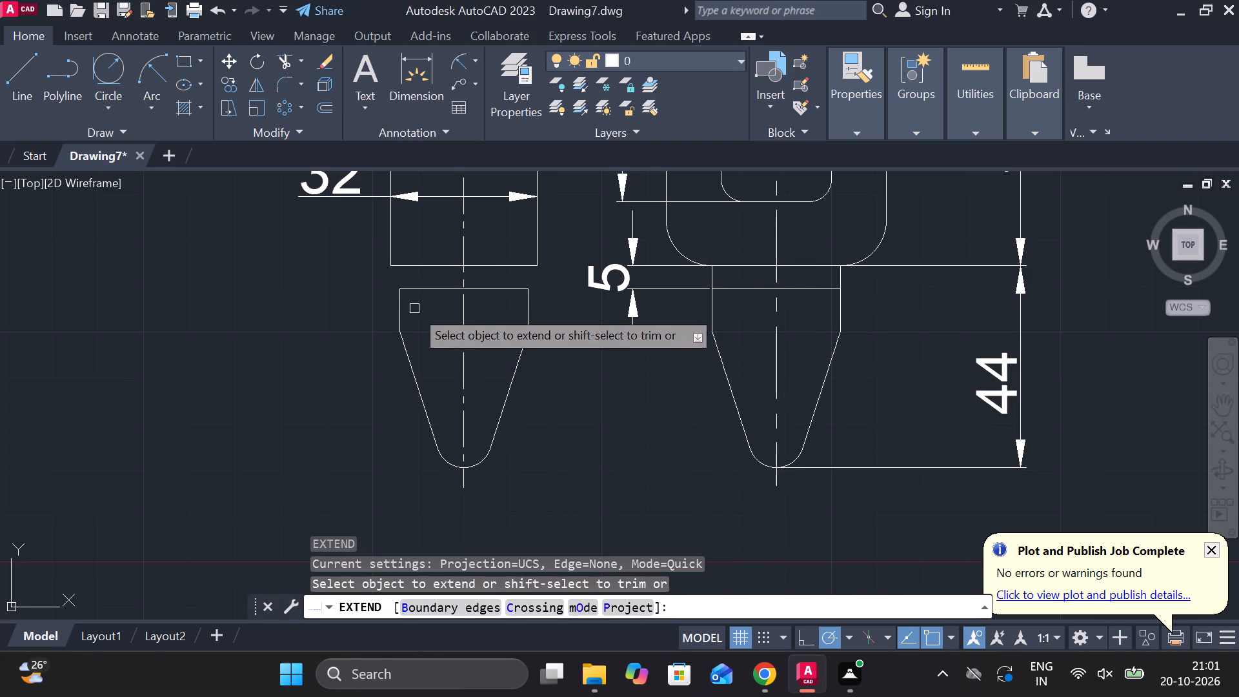
pyautogui.click(403, 298)
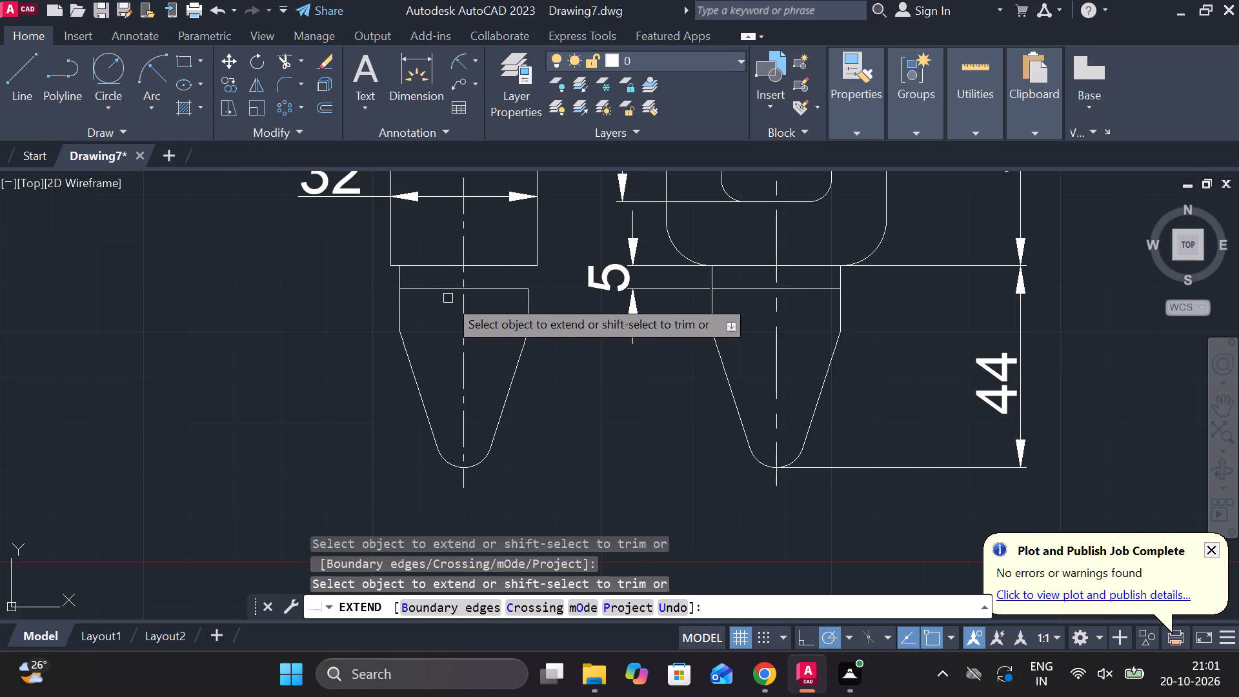
pyautogui.click(525, 299)
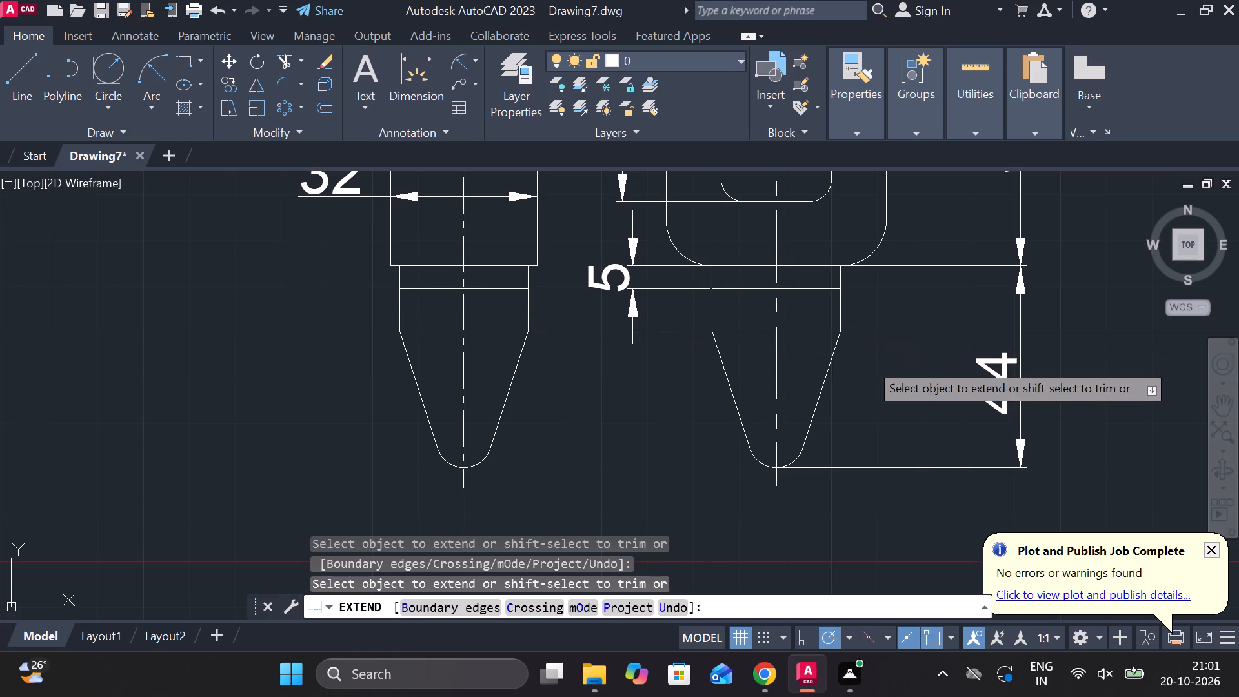
pyautogui.press('Escape')
# Add a radius dimension to the stem's rounded tip in the eye view, placed outside its lower right.
pyautogui.click(454, 70)
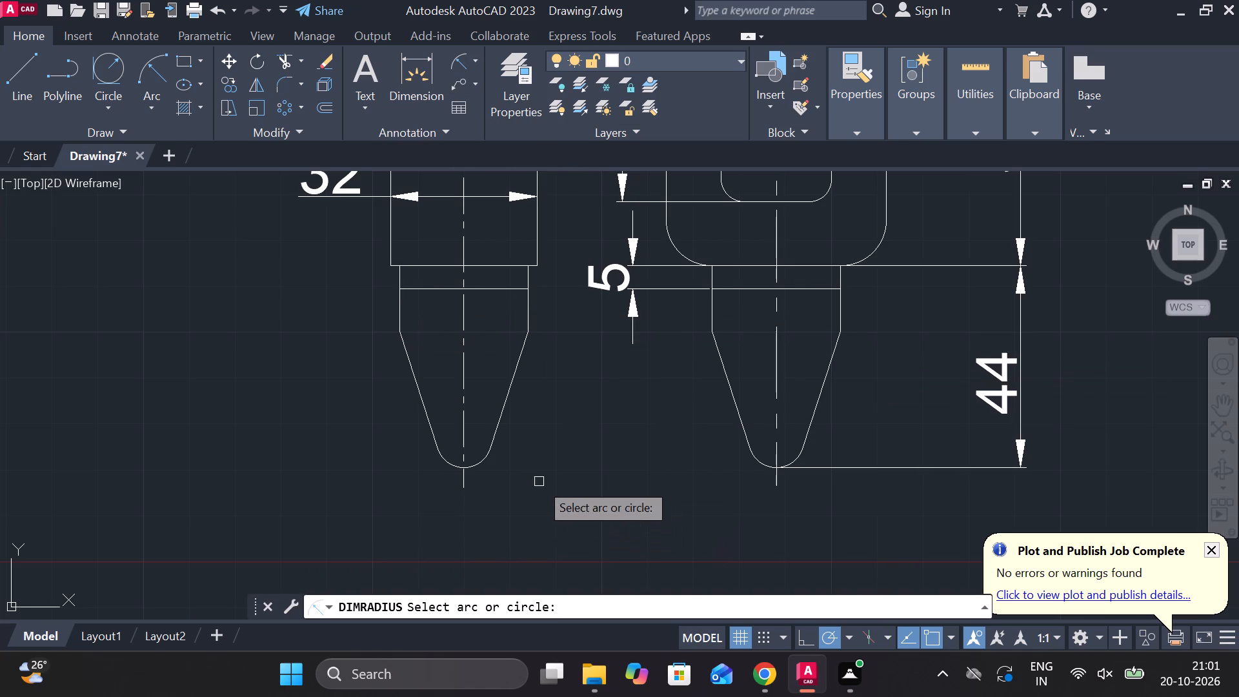
pyautogui.click(478, 470)
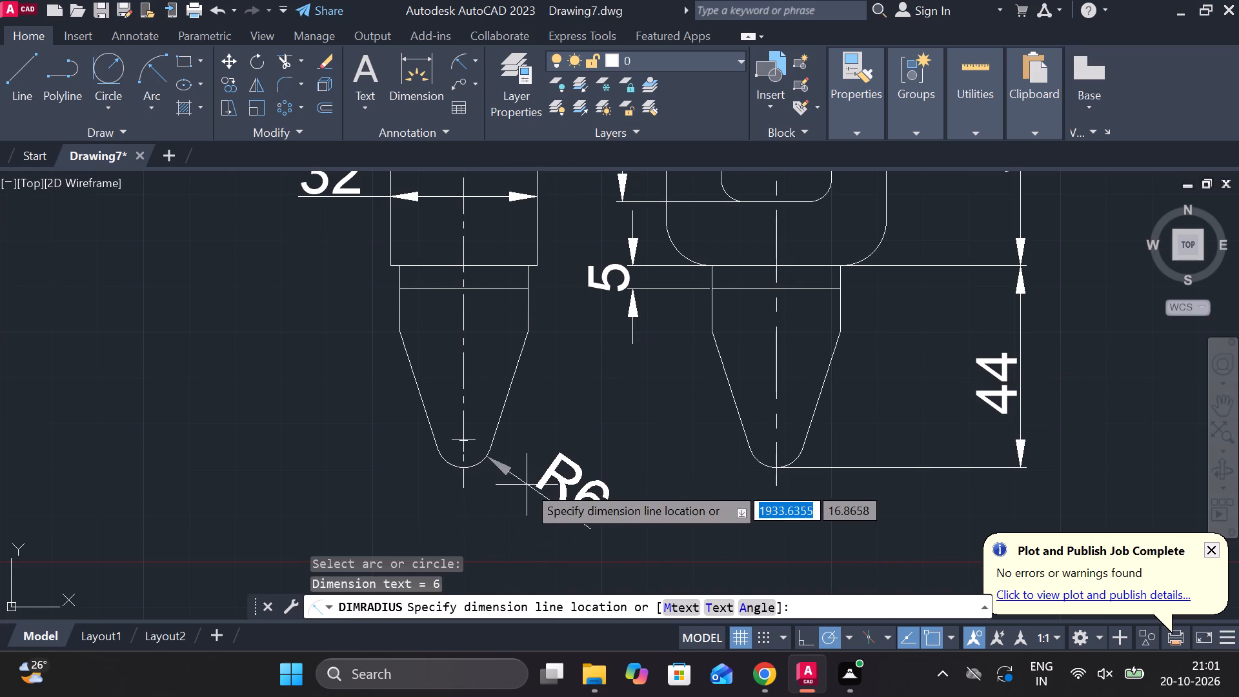
pyautogui.click(527, 485)
# Add a horizontal linear dimension across the fork view stem's width, where the taper begins, with its text outside the stem.
pyautogui.click(485, 61)
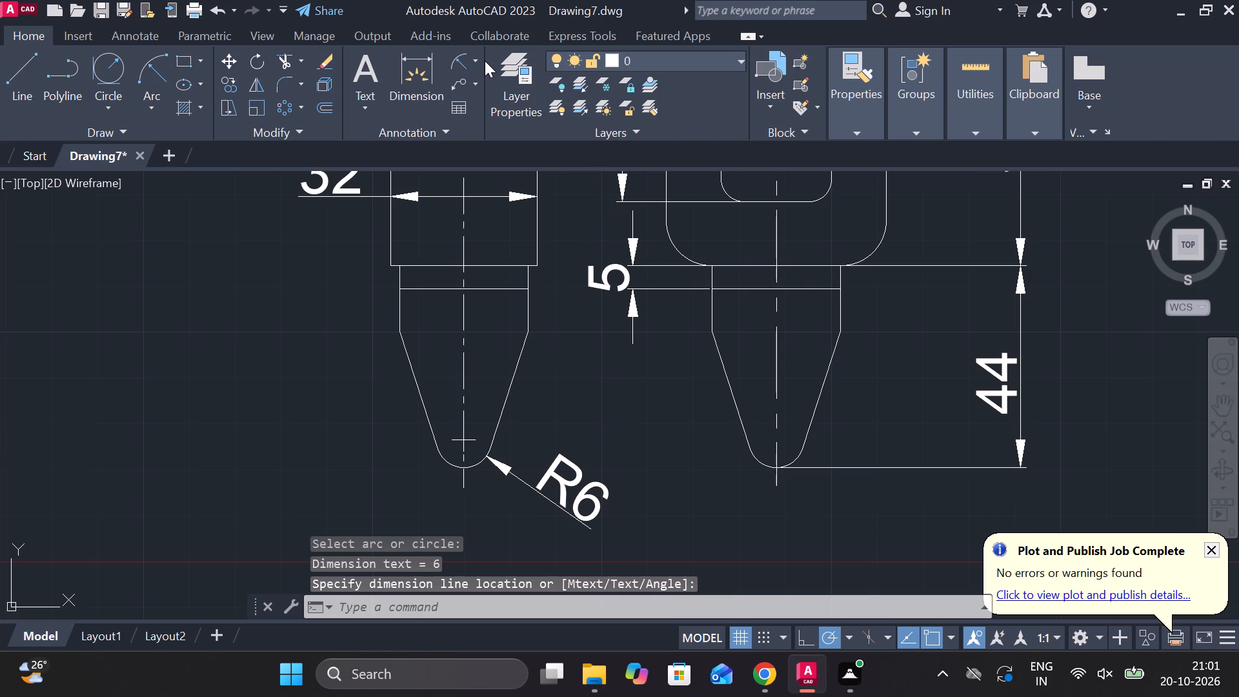
pyautogui.click(476, 58)
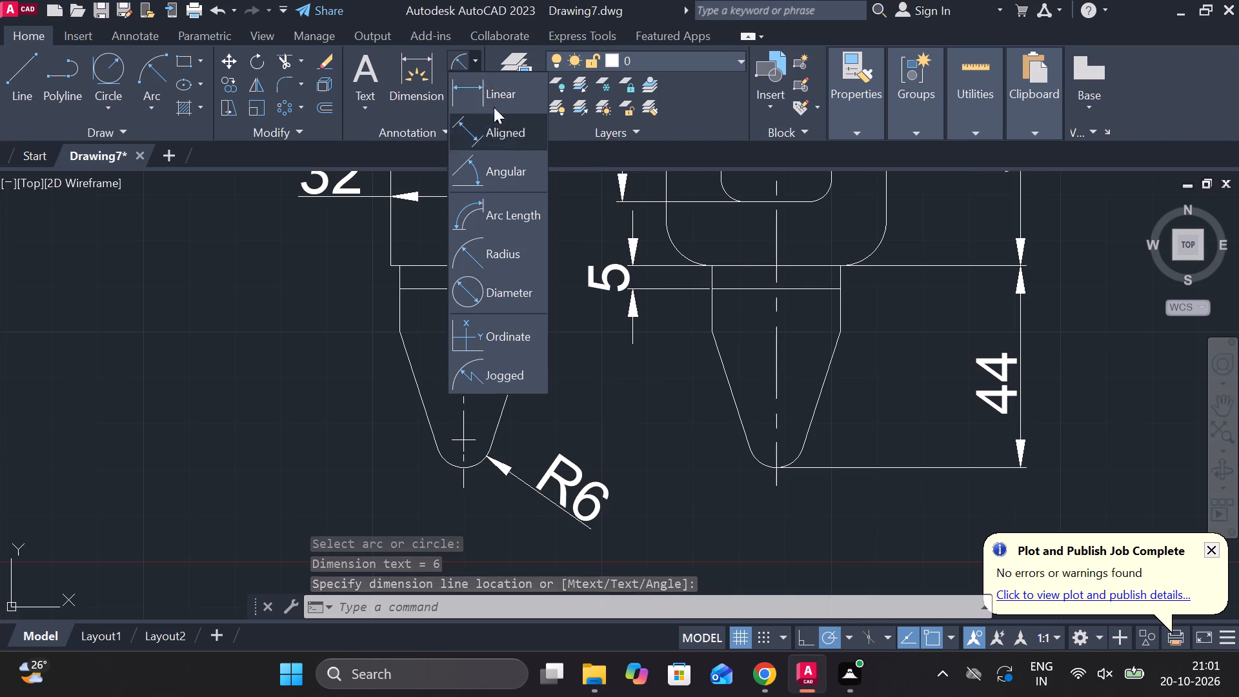
pyautogui.click(490, 94)
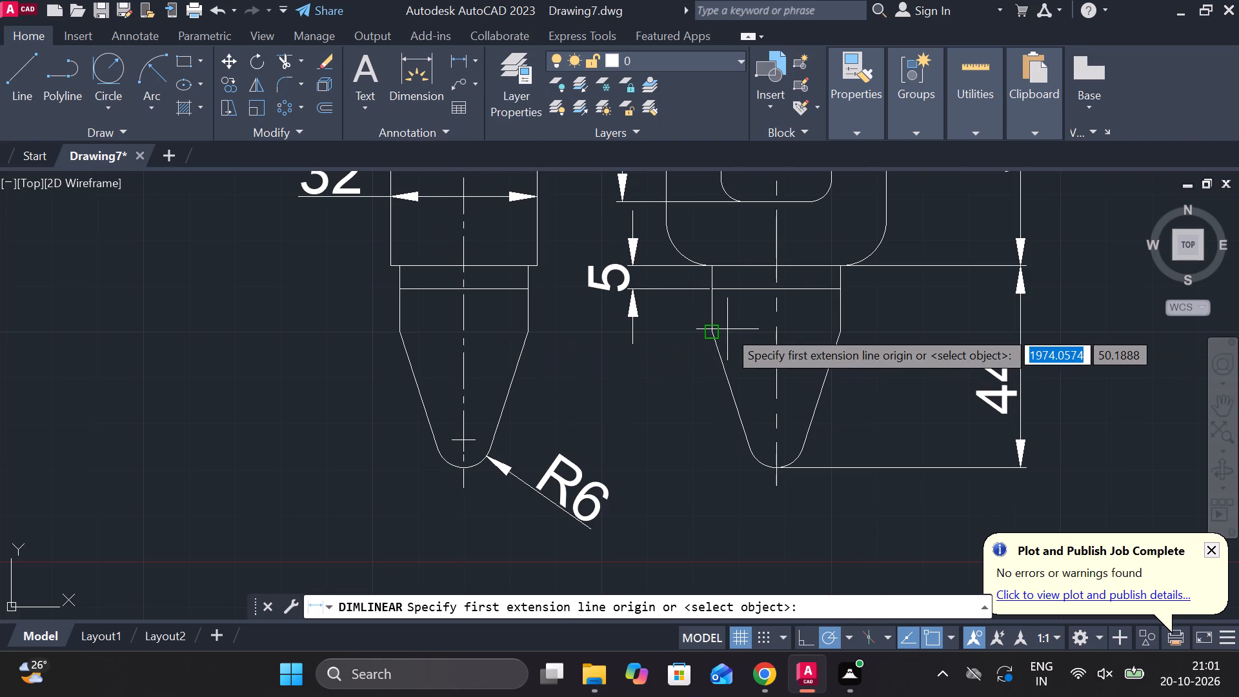
pyautogui.click(721, 329)
pyautogui.click(835, 334)
pyautogui.click(893, 329)
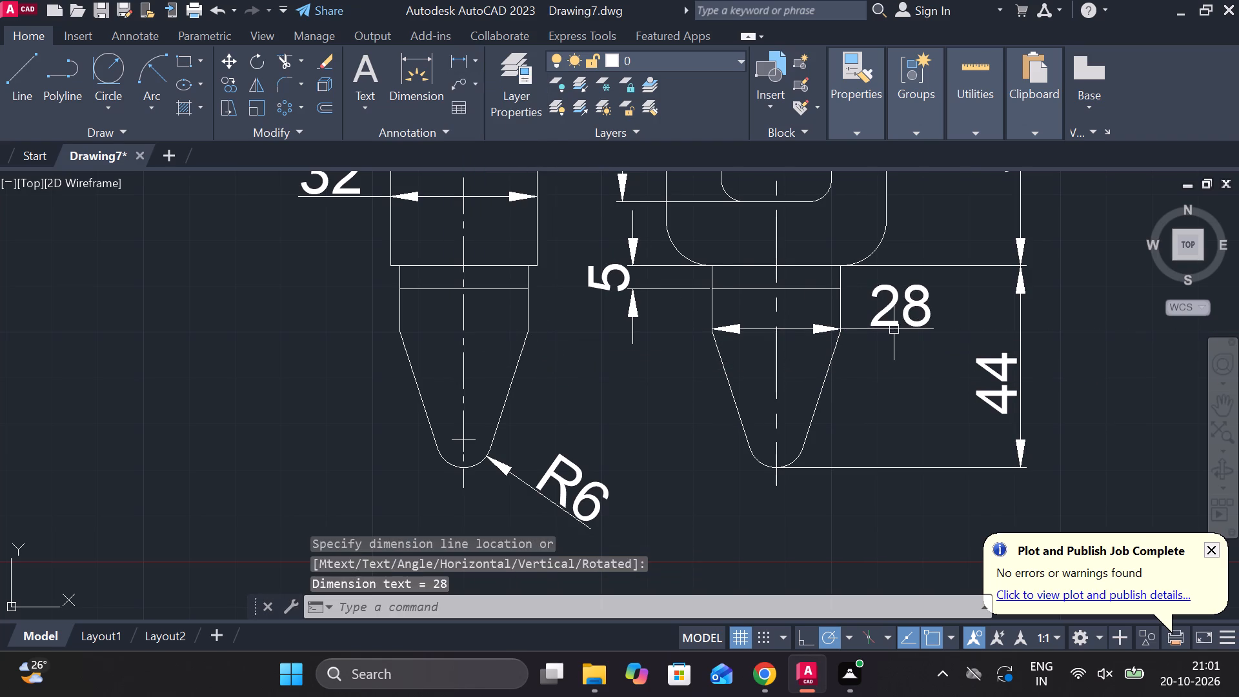
# Prefix the fork stem's new width dimension with the diameter symbol.
pyautogui.doubleClick(886, 314)
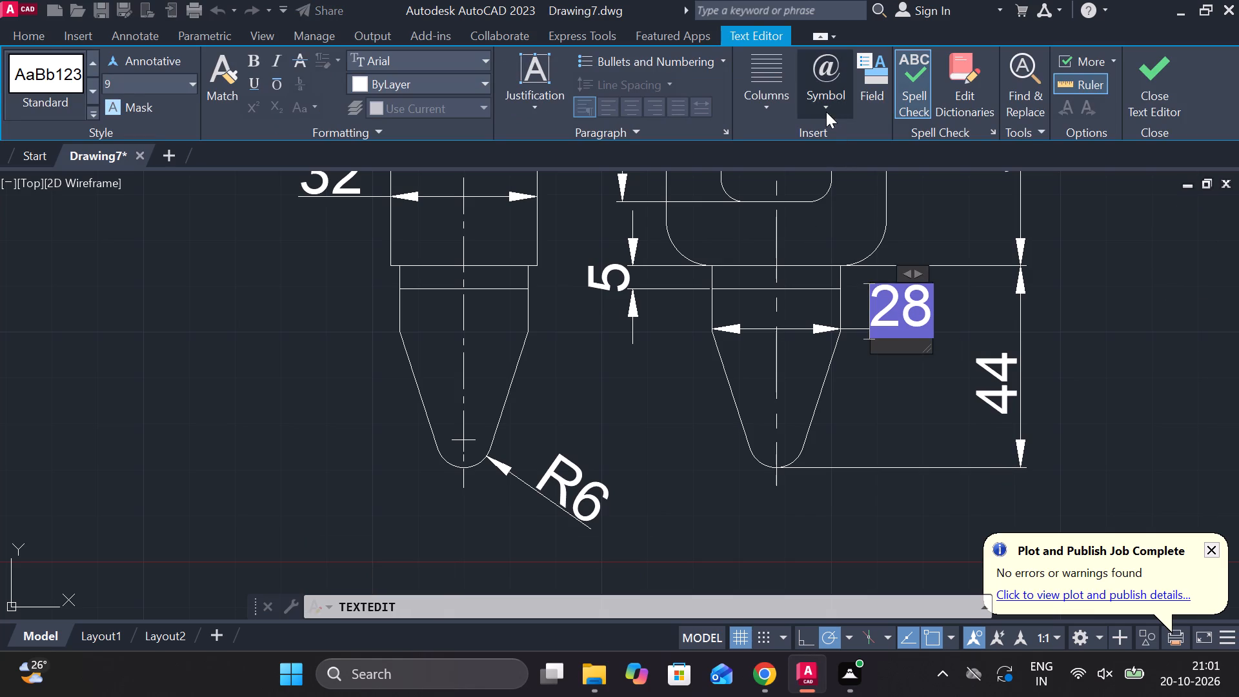
pyautogui.click(826, 112)
pyautogui.click(895, 188)
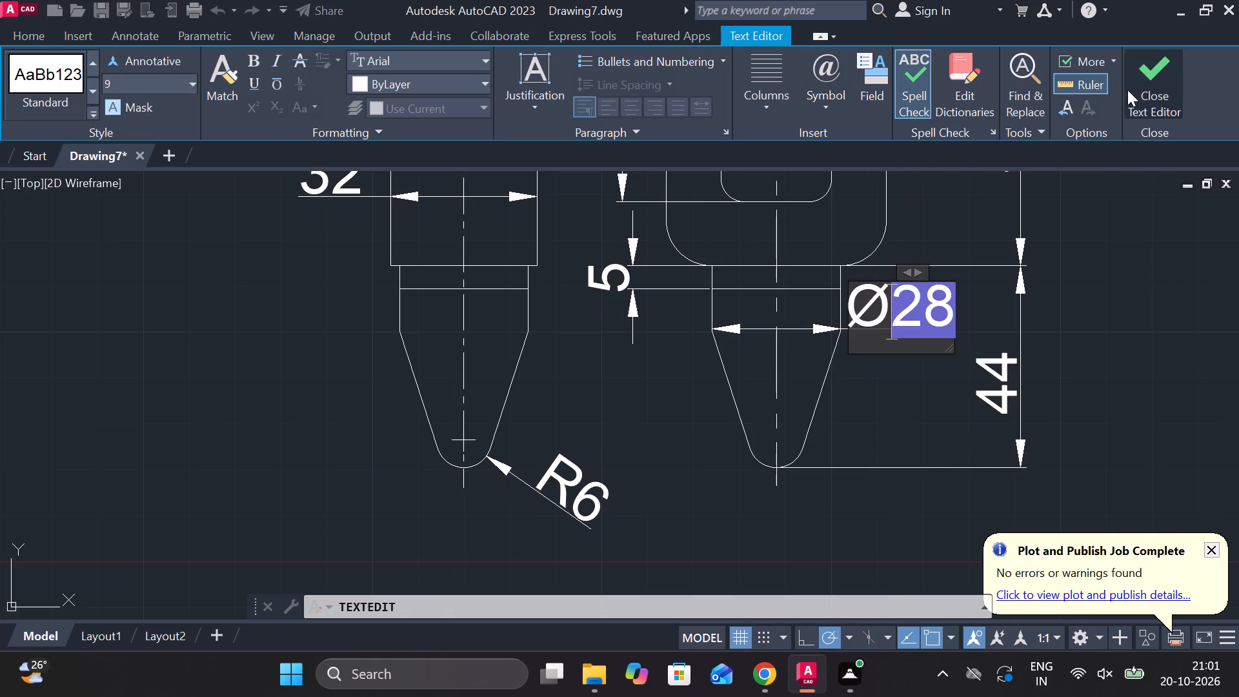
pyautogui.click(1127, 90)
pyautogui.scroll(-1, 854, 338)
pyautogui.scroll(-1, 750, 390)
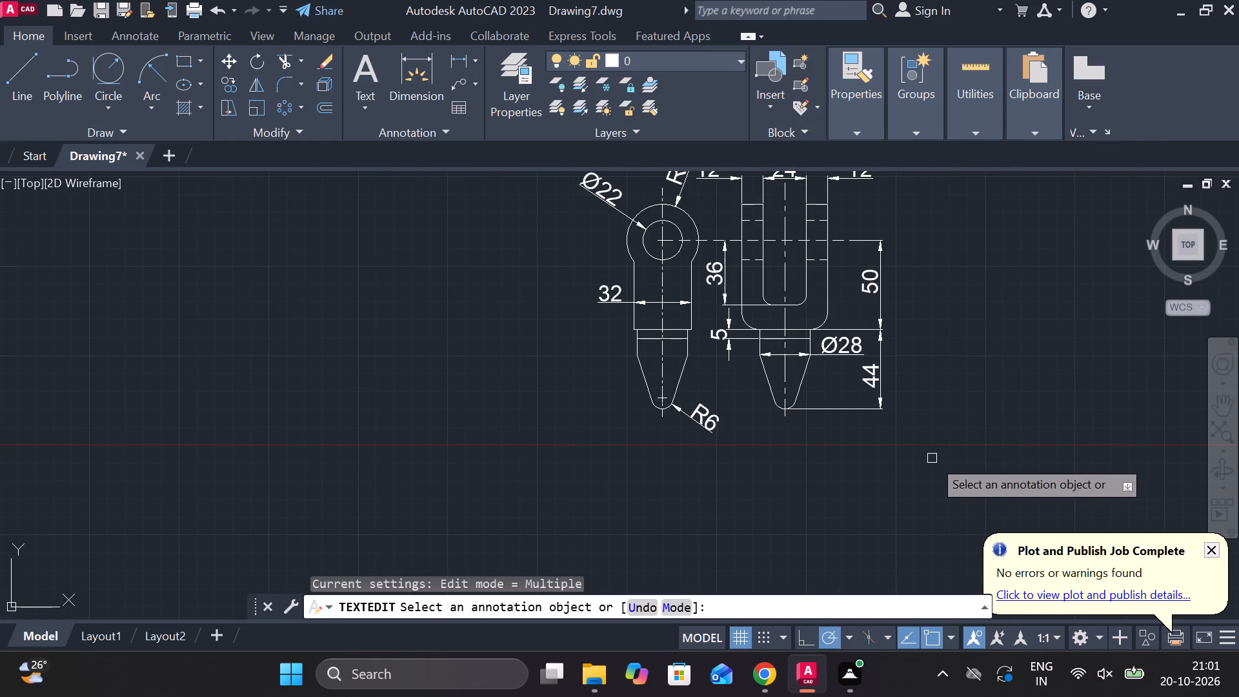
pyautogui.moveTo(905, 423); pyautogui.dragTo(816, 444, button='middle')
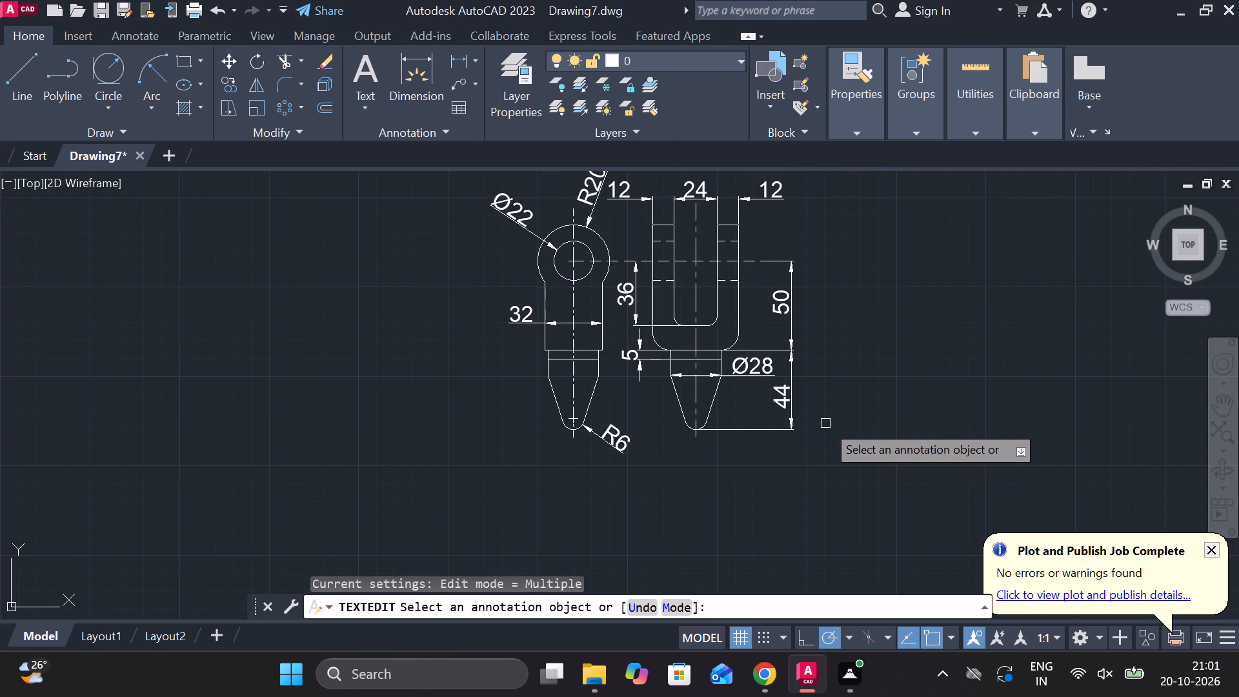
pyautogui.press('Escape')
# Copy the circled number 8 to a spot just below and beside the fork view.
pyautogui.scroll(-2, 887, 378)
pyautogui.scroll(2, 883, 369)
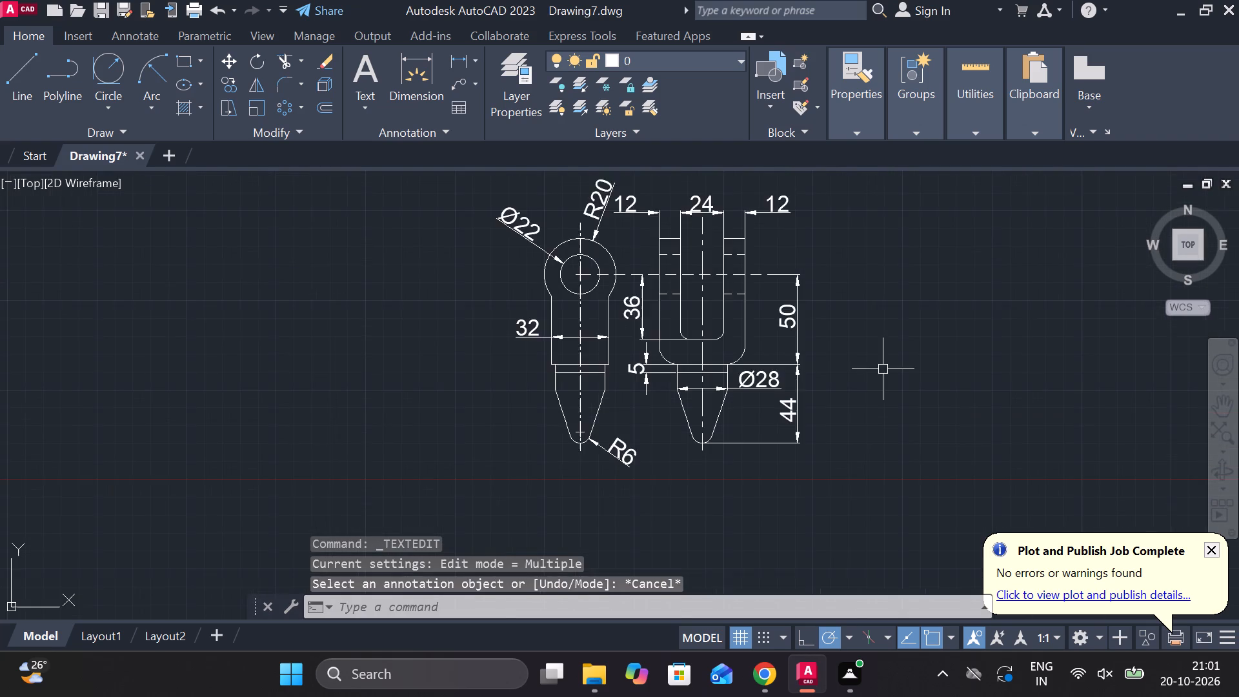
pyautogui.scroll(-2, 910, 349)
pyautogui.moveTo(698, 327); pyautogui.dragTo(774, 403, button='middle')
pyautogui.moveTo(550, 276); pyautogui.dragTo(567, 281, button='middle')
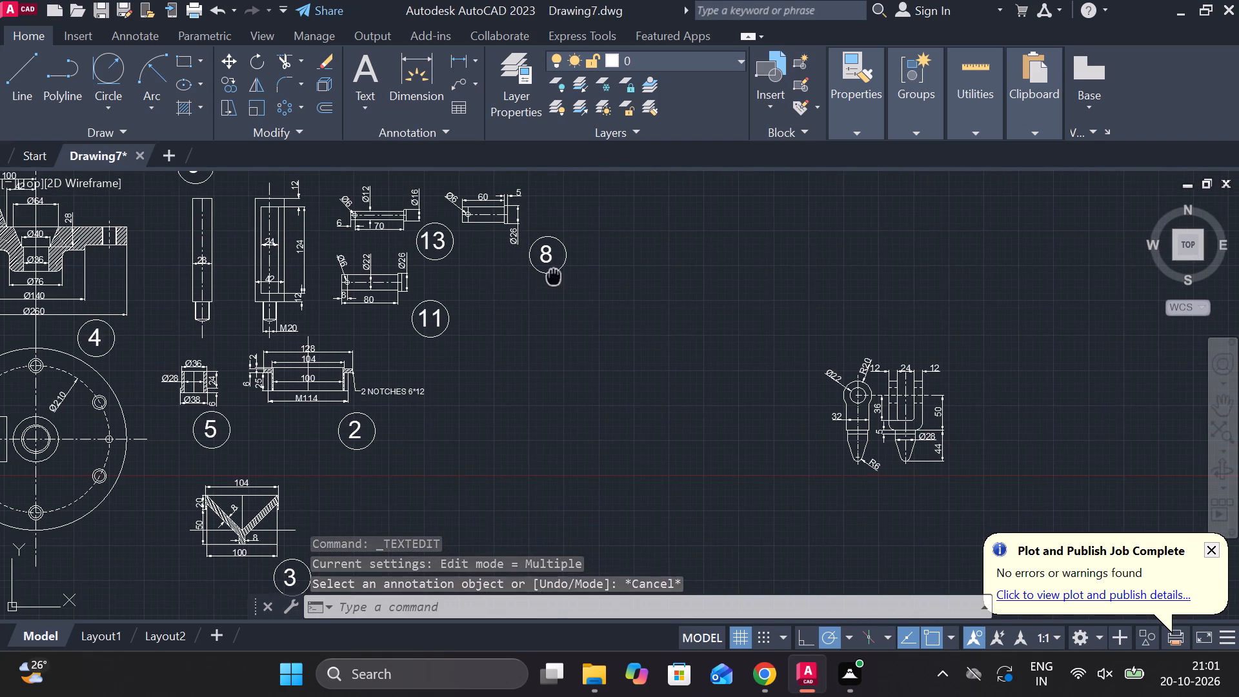
pyautogui.moveTo(567, 281); pyautogui.dragTo(614, 390, button='middle')
pyautogui.scroll(2, 612, 392)
pyautogui.moveTo(671, 429); pyautogui.dragTo(666, 419)
pyautogui.click(550, 267)
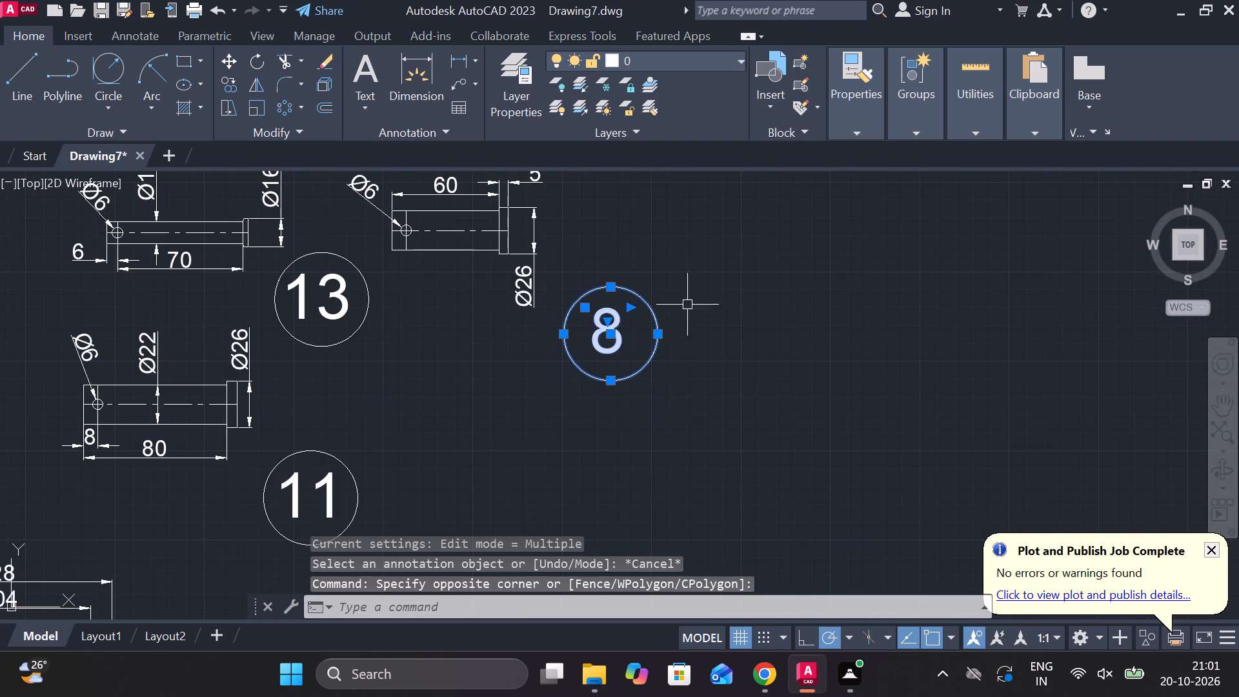
pyautogui.write('CO')
pyautogui.press('Return')
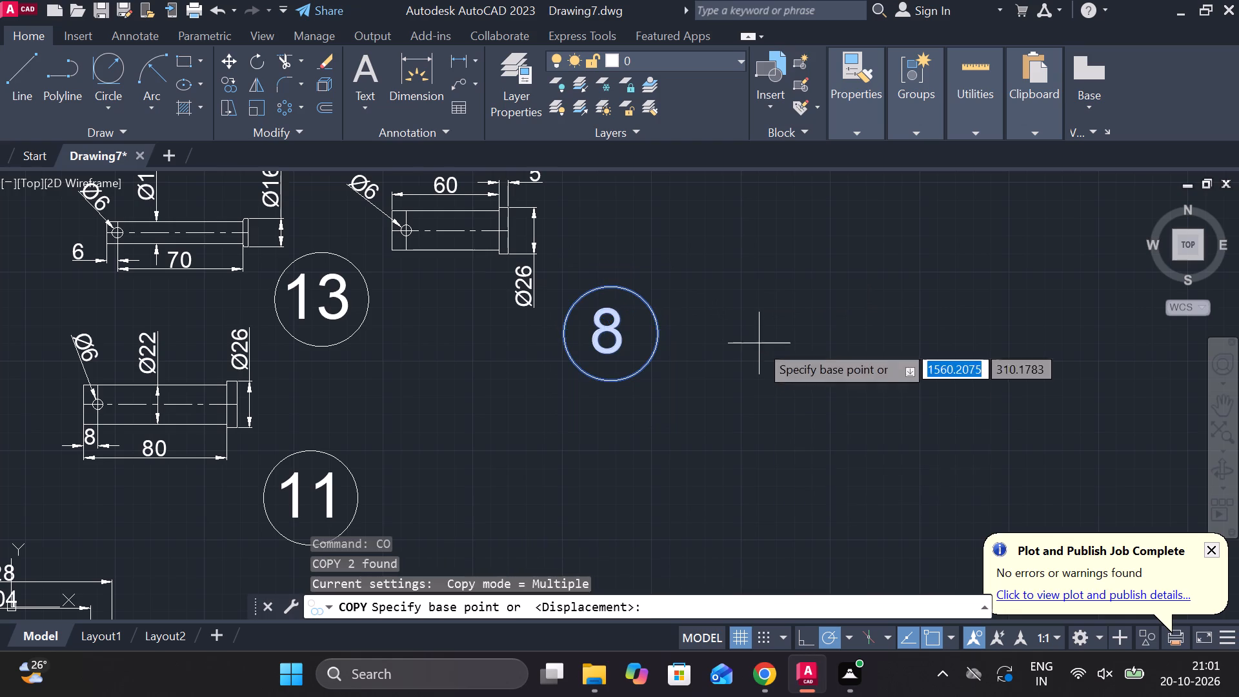
pyautogui.click(766, 360)
pyautogui.scroll(-2, 862, 375)
pyautogui.moveTo(881, 386); pyautogui.dragTo(625, 290, button='middle')
pyautogui.scroll(2, 1020, 498)
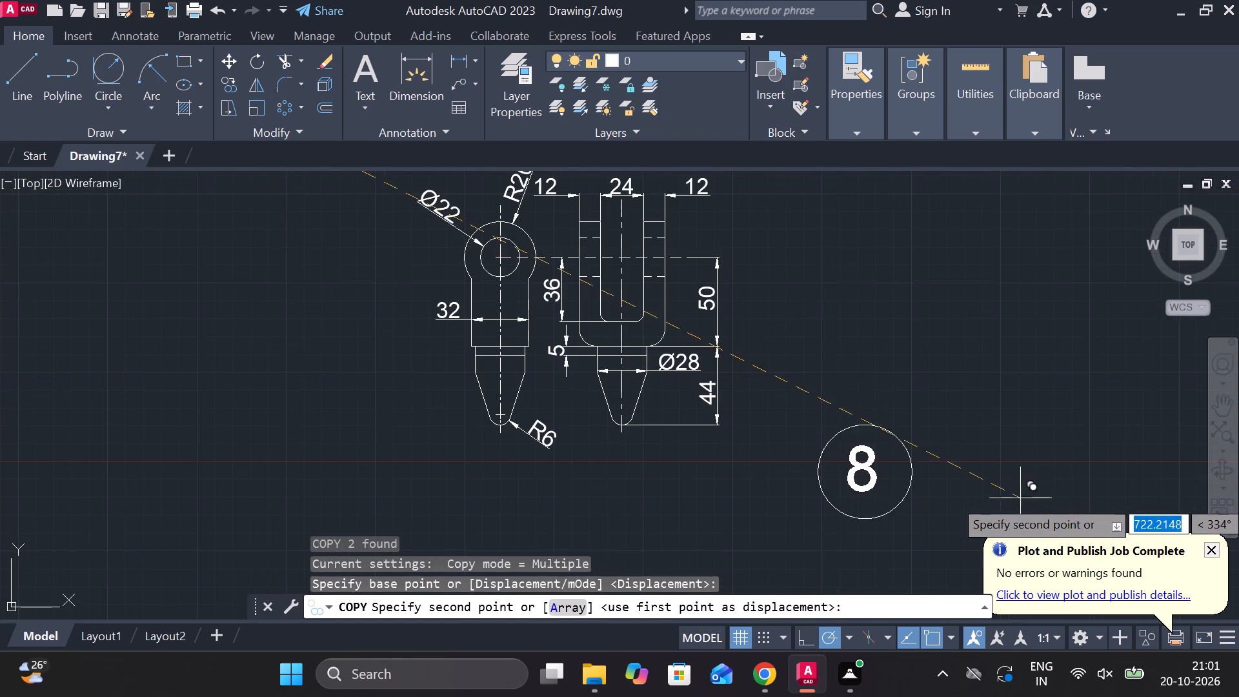
pyautogui.click(912, 509)
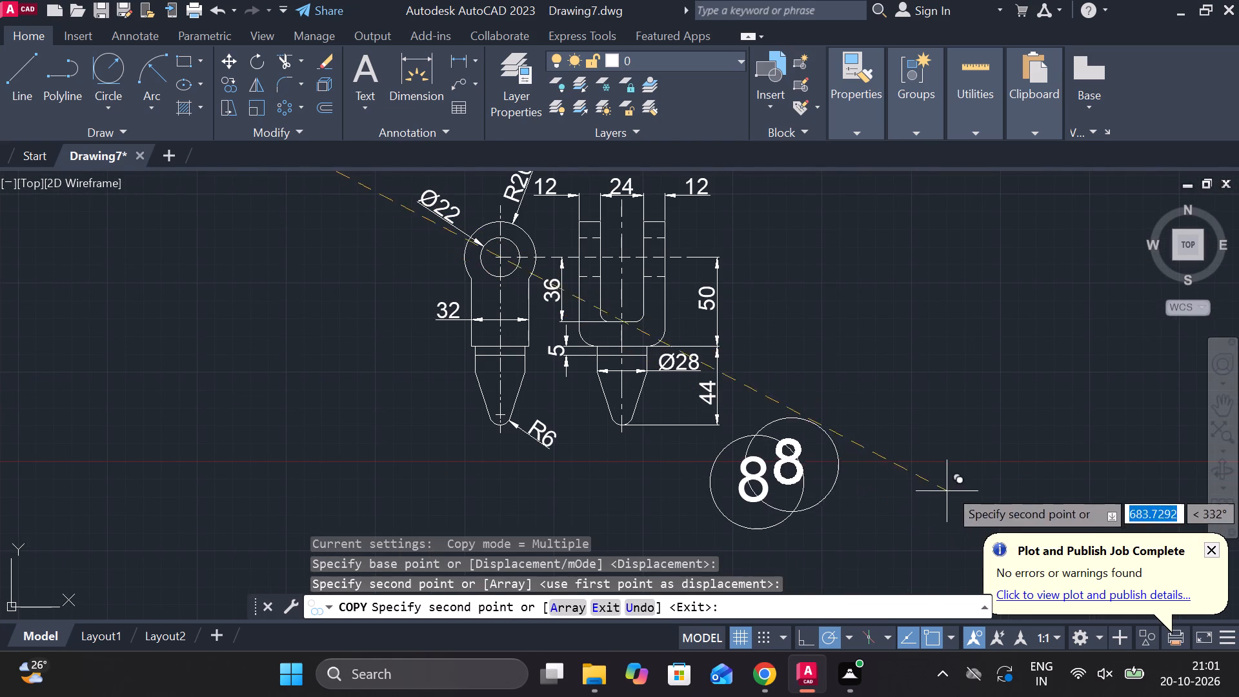
pyautogui.press('Escape')
# Change the copied balloon's number to 7.
pyautogui.doubleClick(767, 475)
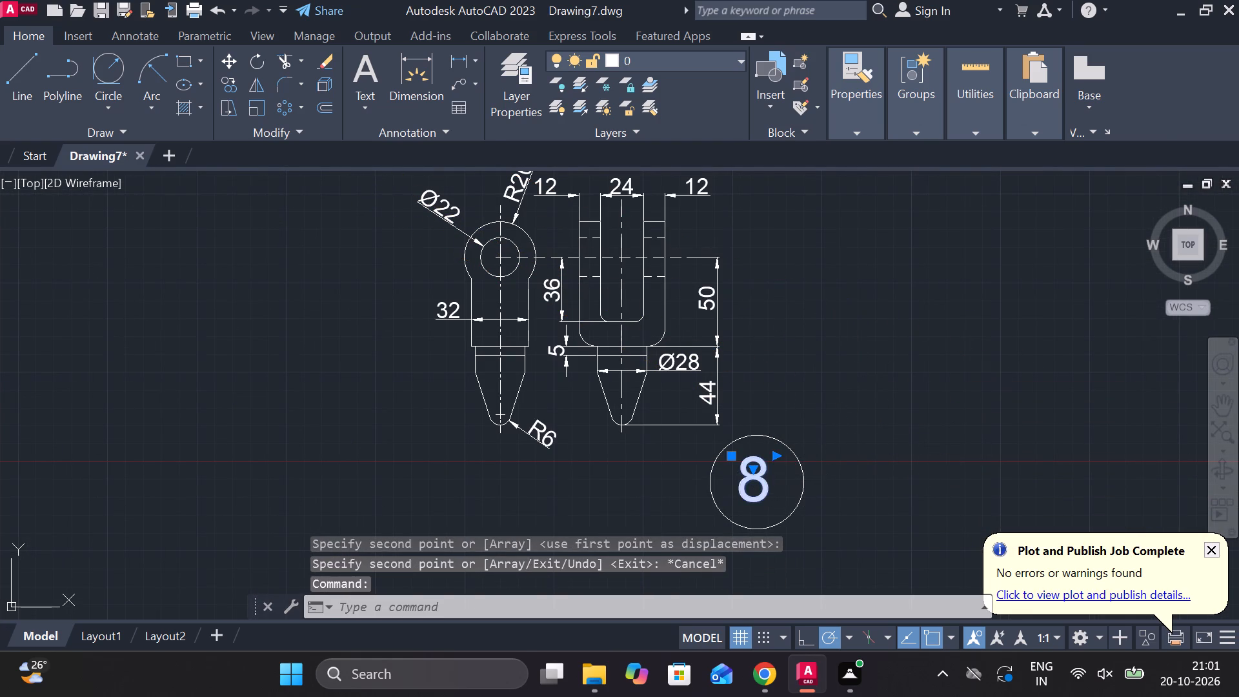
pyautogui.press('BackSpace')
pyautogui.press('7')
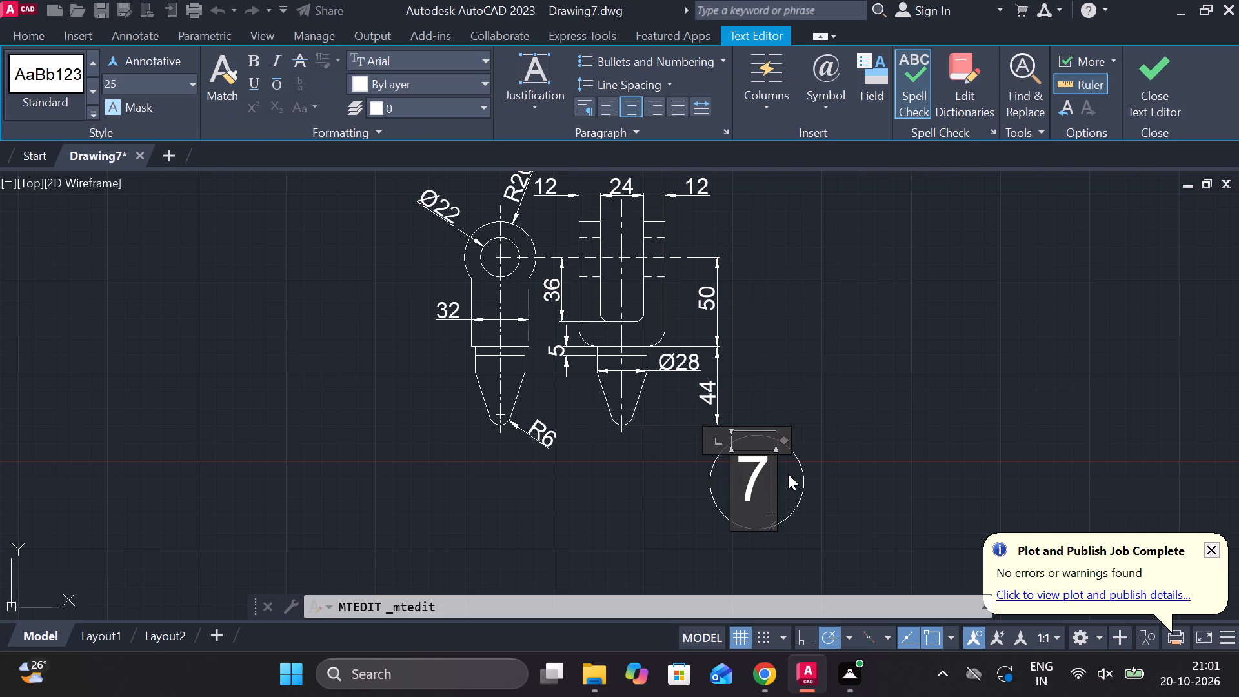
pyautogui.click(1136, 83)
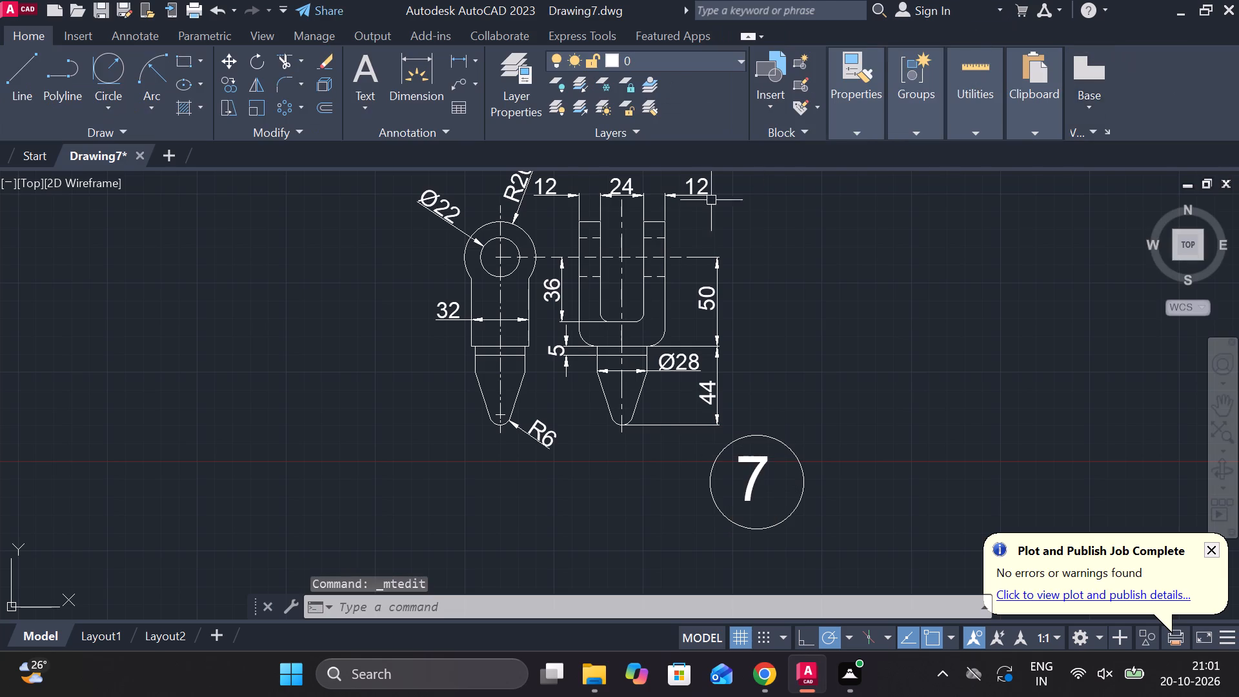
# Move both views of the fork part with balloon 7 into the free space below part 8, beside part 2.
pyautogui.scroll(-1, 686, 236)
pyautogui.moveTo(769, 305); pyautogui.dragTo(833, 373, button='middle')
pyautogui.moveTo(503, 213); pyautogui.dragTo(517, 219)
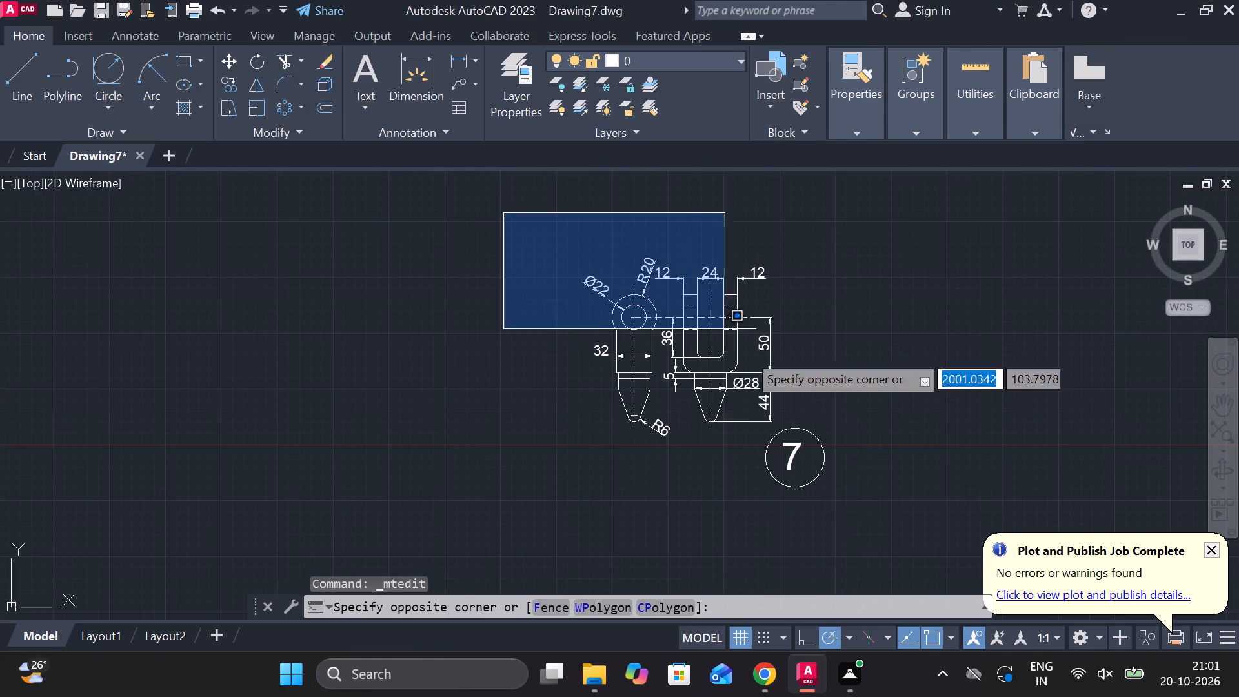
pyautogui.click(889, 556)
pyautogui.press('m')
pyautogui.press('Return')
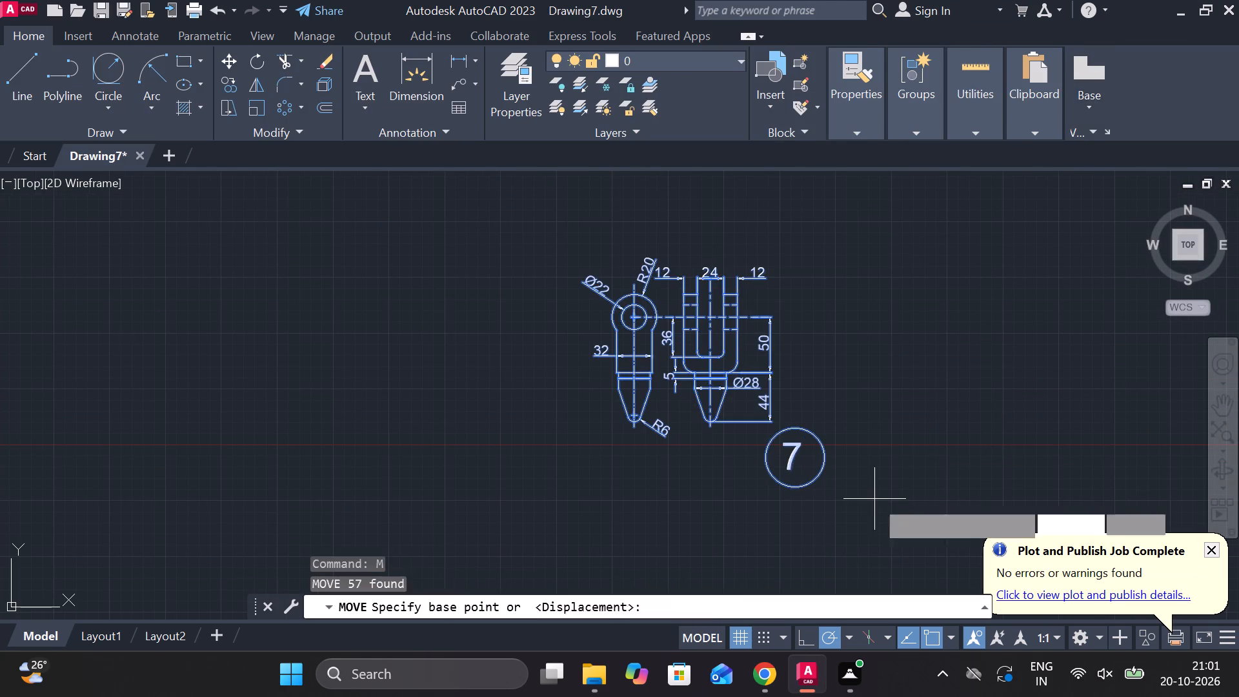
pyautogui.click(914, 454)
pyautogui.scroll(-2, 914, 454)
pyautogui.scroll(2, 736, 475)
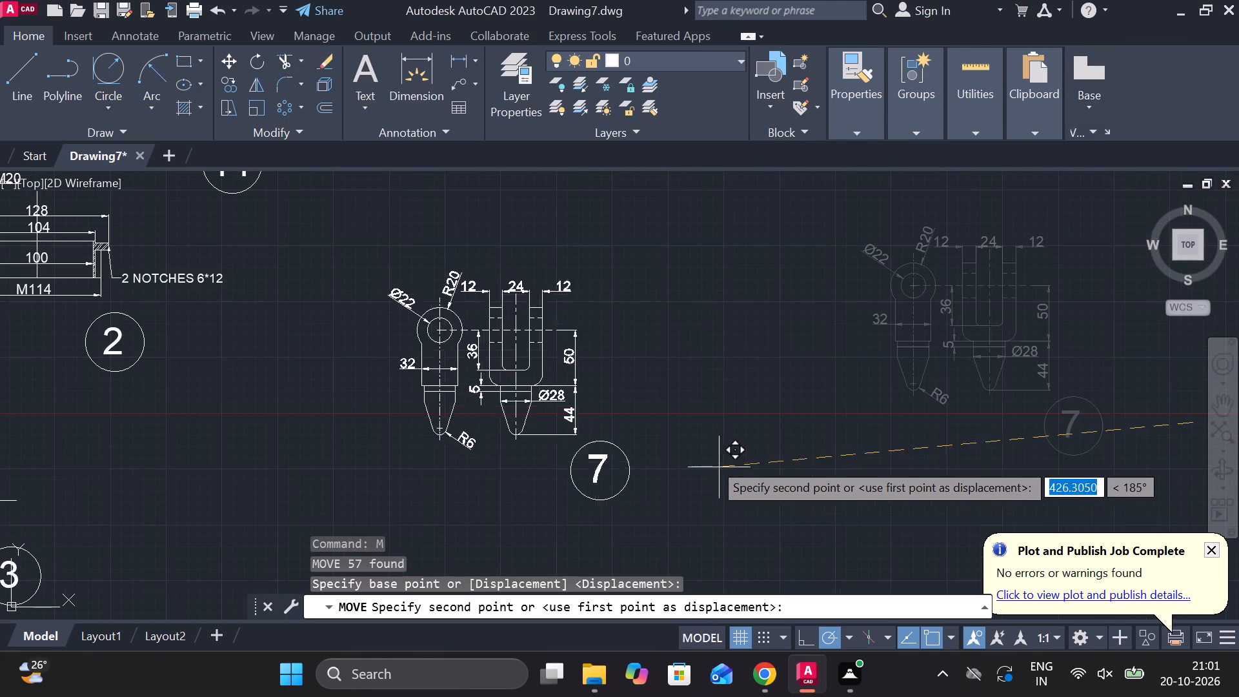
pyautogui.moveTo(700, 439); pyautogui.dragTo(911, 508, button='middle')
pyautogui.moveTo(806, 421); pyautogui.dragTo(812, 501, button='middle')
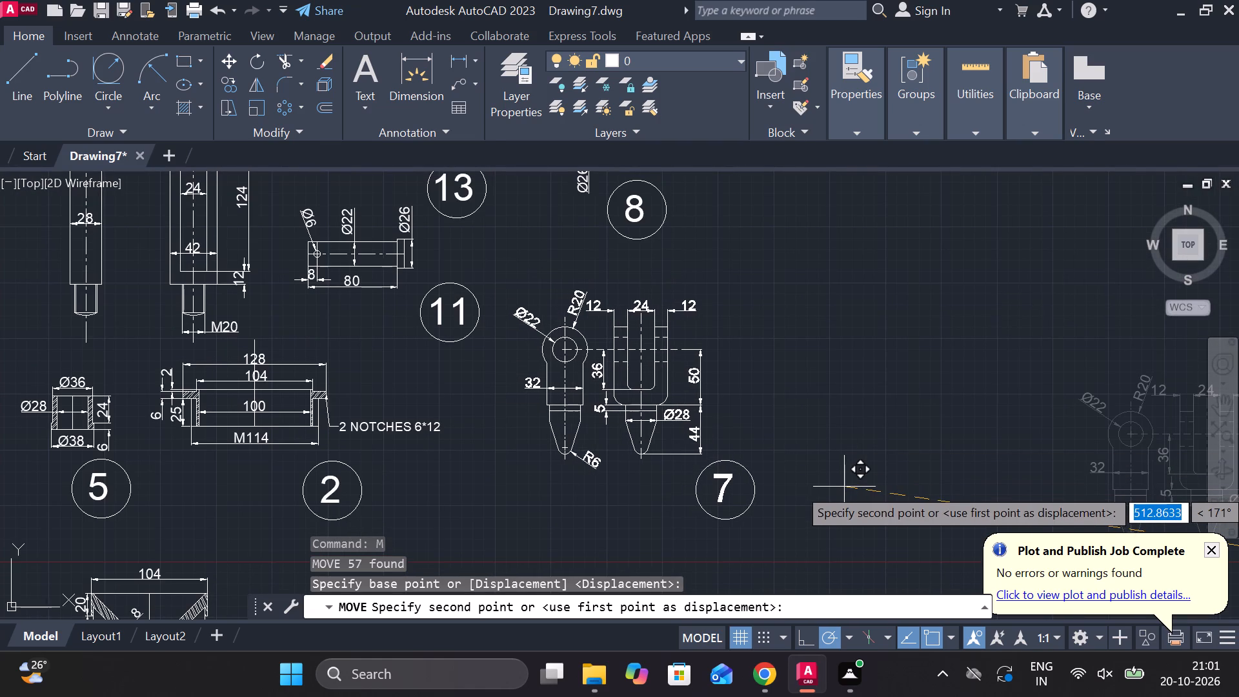
pyautogui.click(844, 487)
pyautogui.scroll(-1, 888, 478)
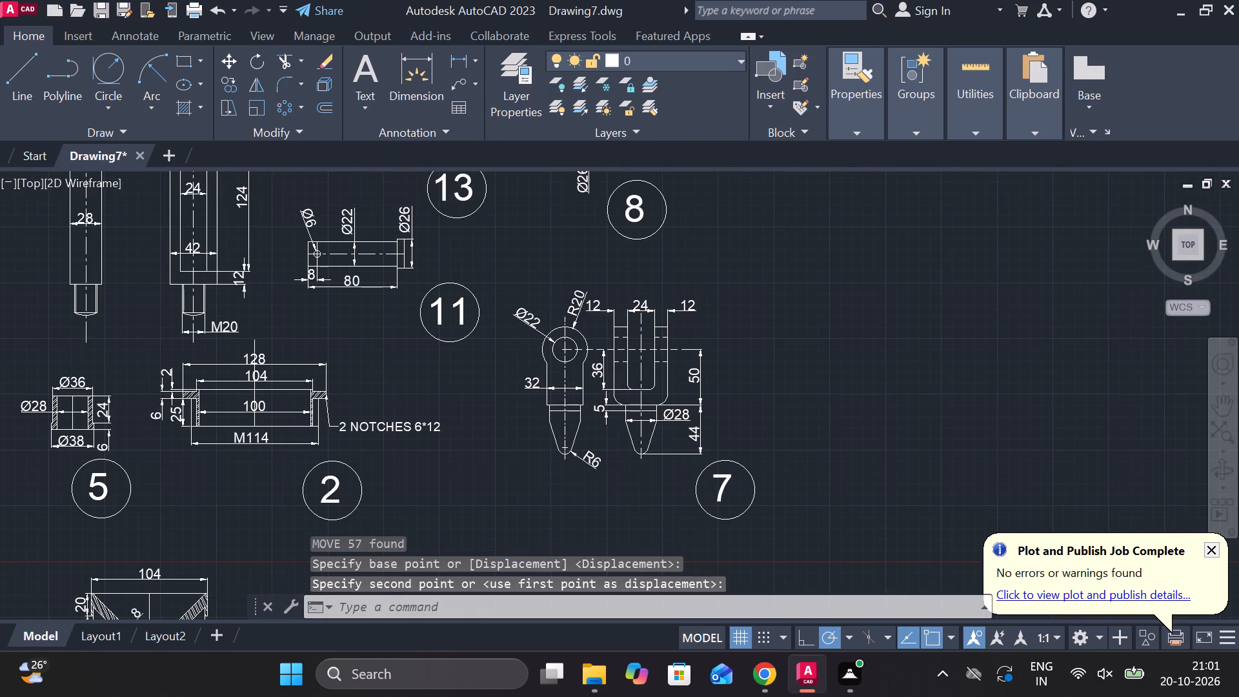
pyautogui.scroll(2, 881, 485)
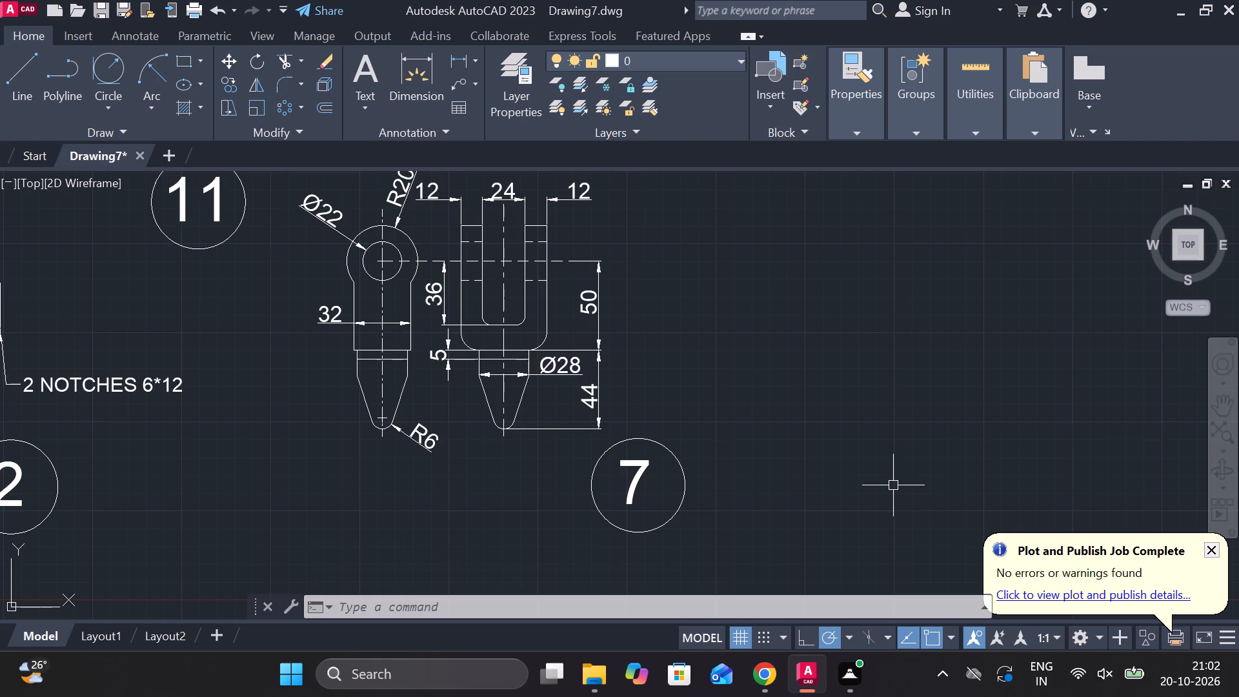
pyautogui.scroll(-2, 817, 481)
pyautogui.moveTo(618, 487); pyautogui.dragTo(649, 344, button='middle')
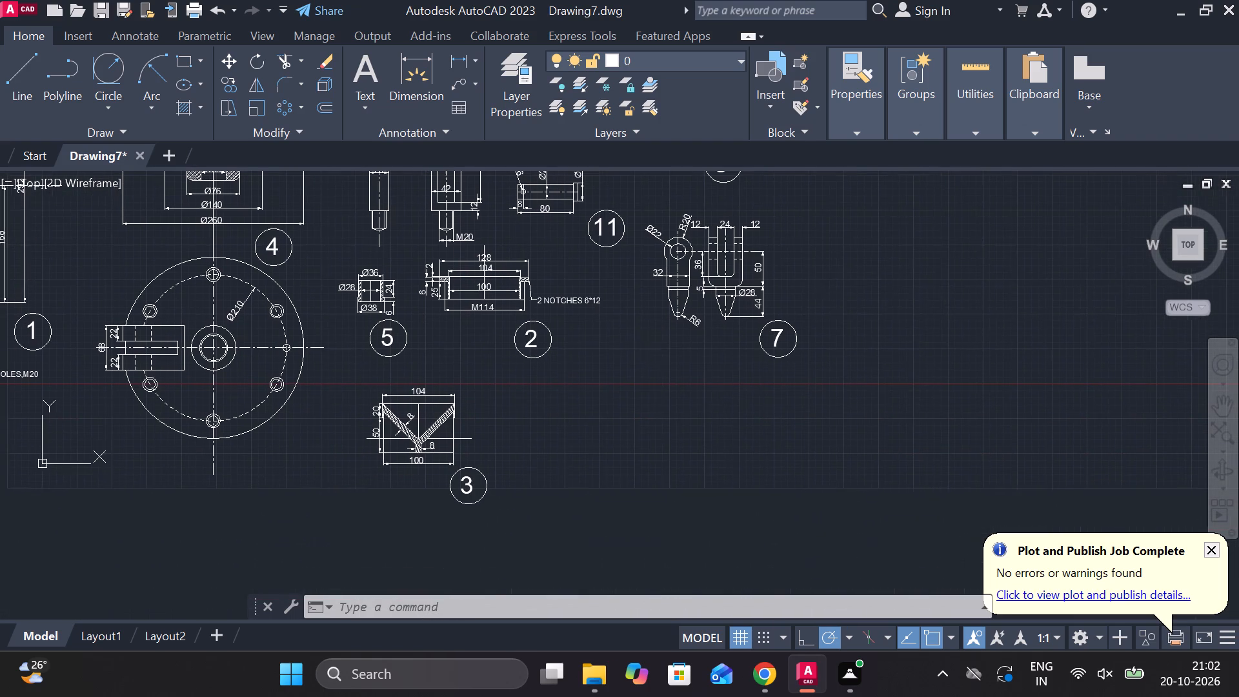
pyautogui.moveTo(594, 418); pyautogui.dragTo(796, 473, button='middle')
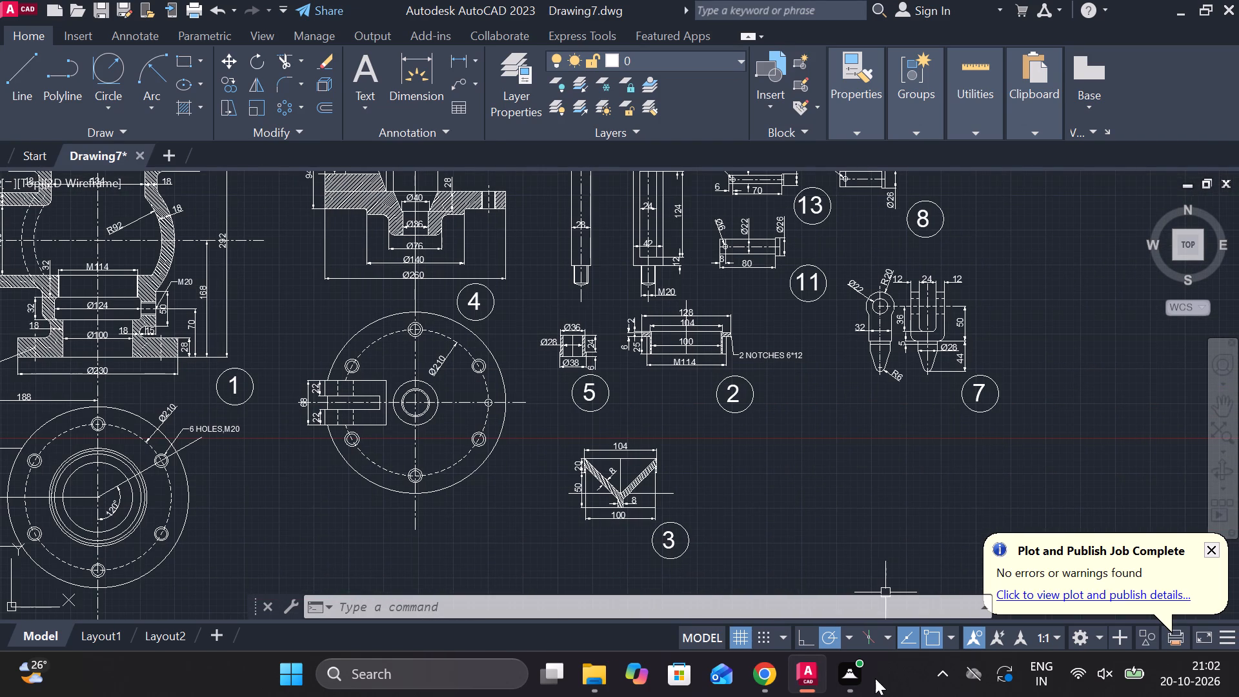
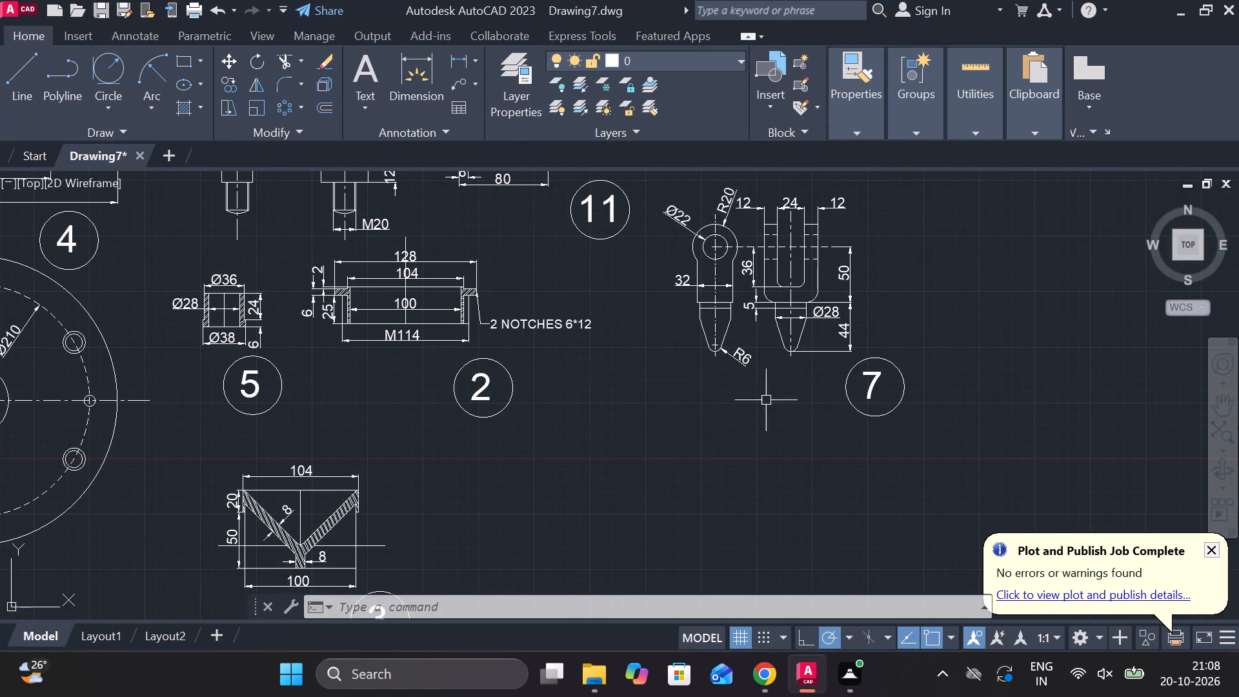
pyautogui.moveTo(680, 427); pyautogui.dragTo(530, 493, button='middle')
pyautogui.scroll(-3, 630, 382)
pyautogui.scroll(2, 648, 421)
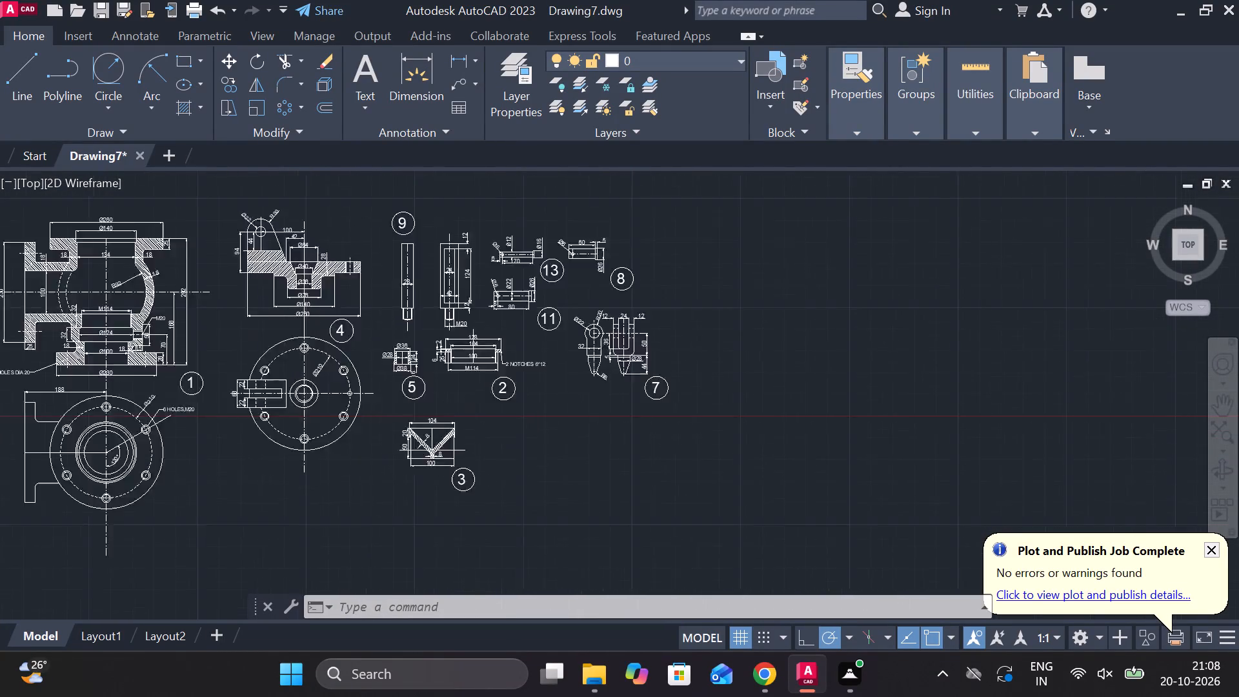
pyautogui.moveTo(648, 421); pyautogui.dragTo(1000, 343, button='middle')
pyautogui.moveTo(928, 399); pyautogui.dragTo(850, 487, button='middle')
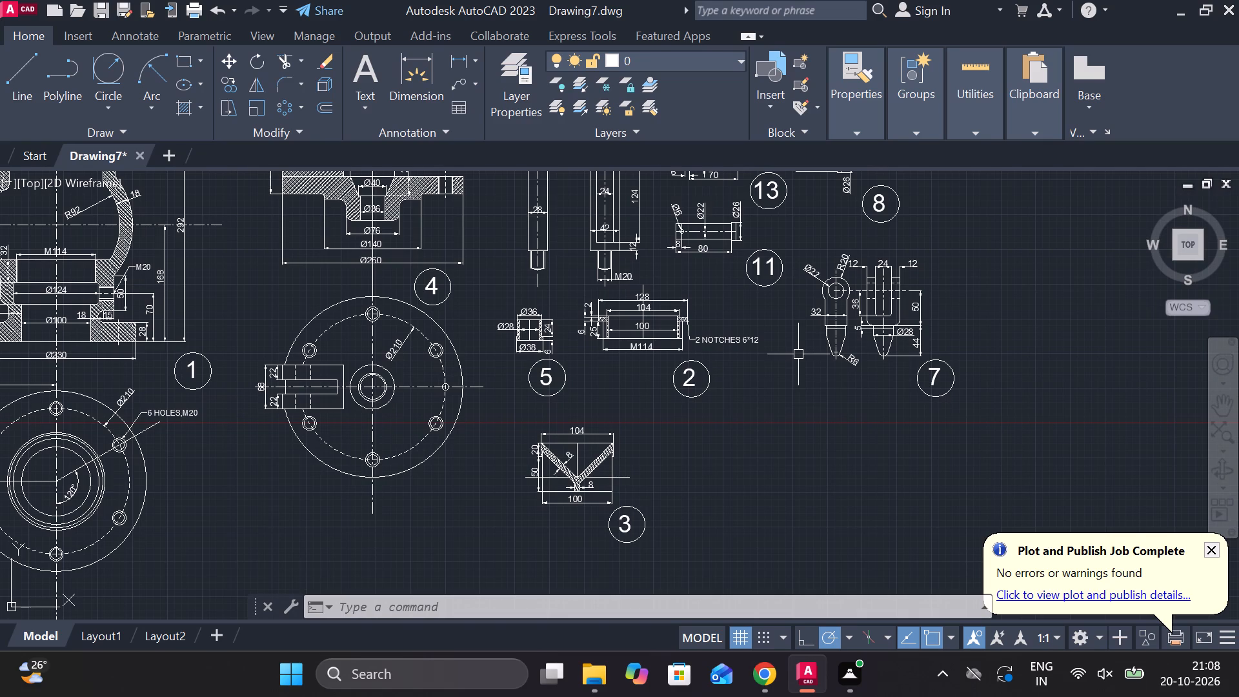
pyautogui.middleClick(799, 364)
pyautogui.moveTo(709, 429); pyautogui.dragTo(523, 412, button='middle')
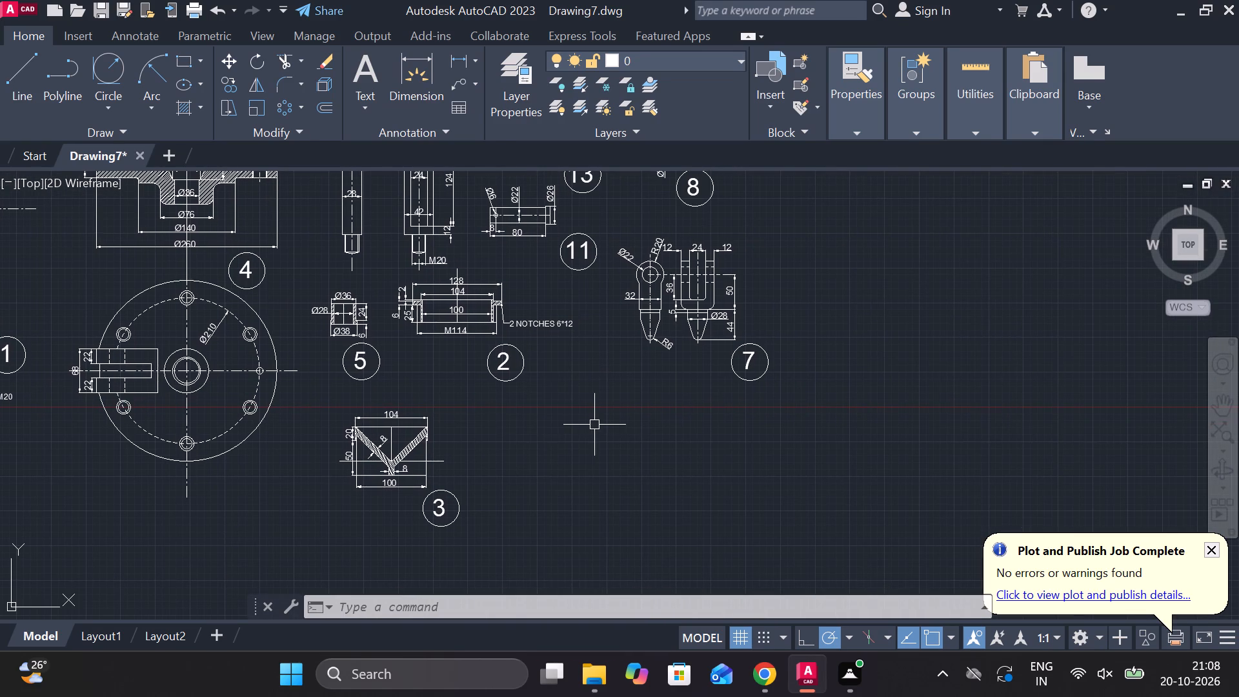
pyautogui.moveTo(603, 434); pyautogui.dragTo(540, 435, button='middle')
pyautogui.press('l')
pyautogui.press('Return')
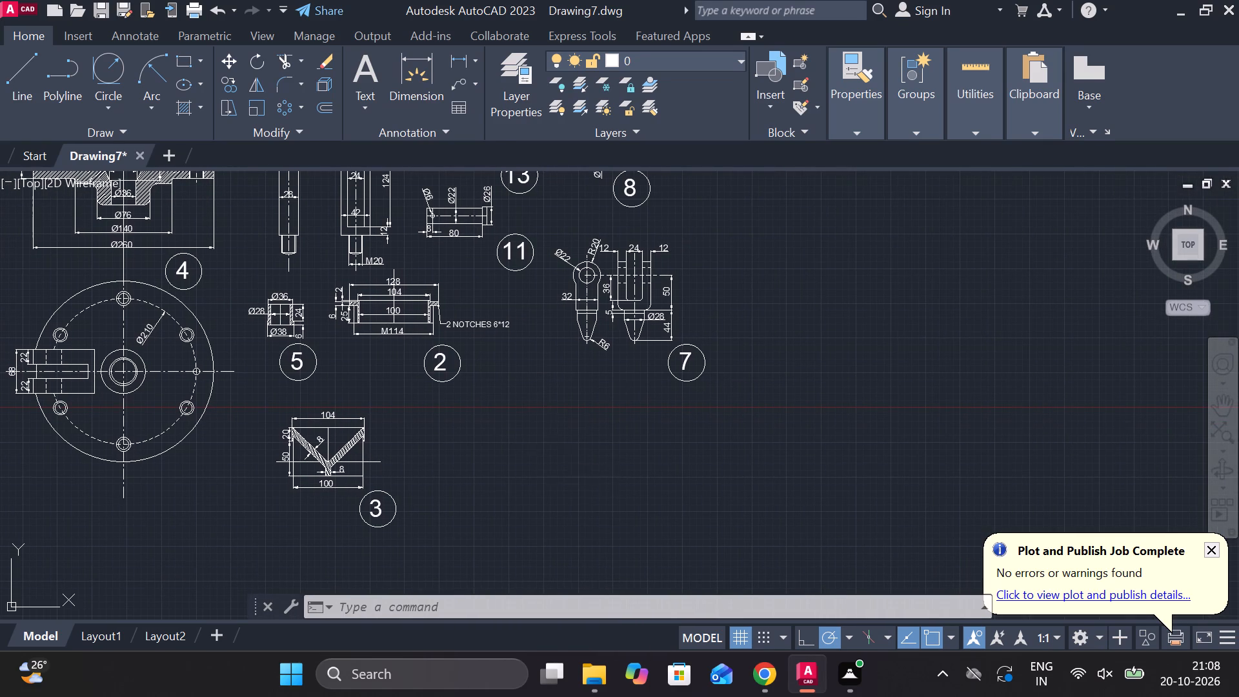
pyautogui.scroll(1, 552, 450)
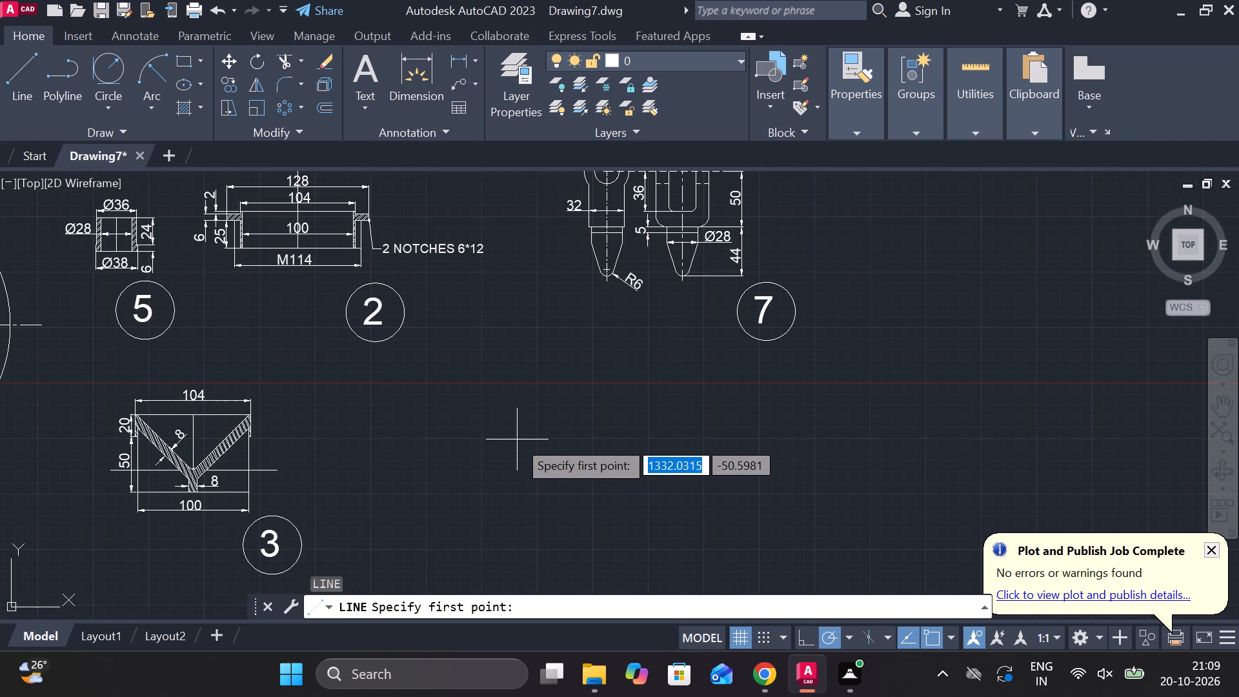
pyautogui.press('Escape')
# Draw a circle of radius 32 in the free space below part 7, beside part 3.
pyautogui.write('C')
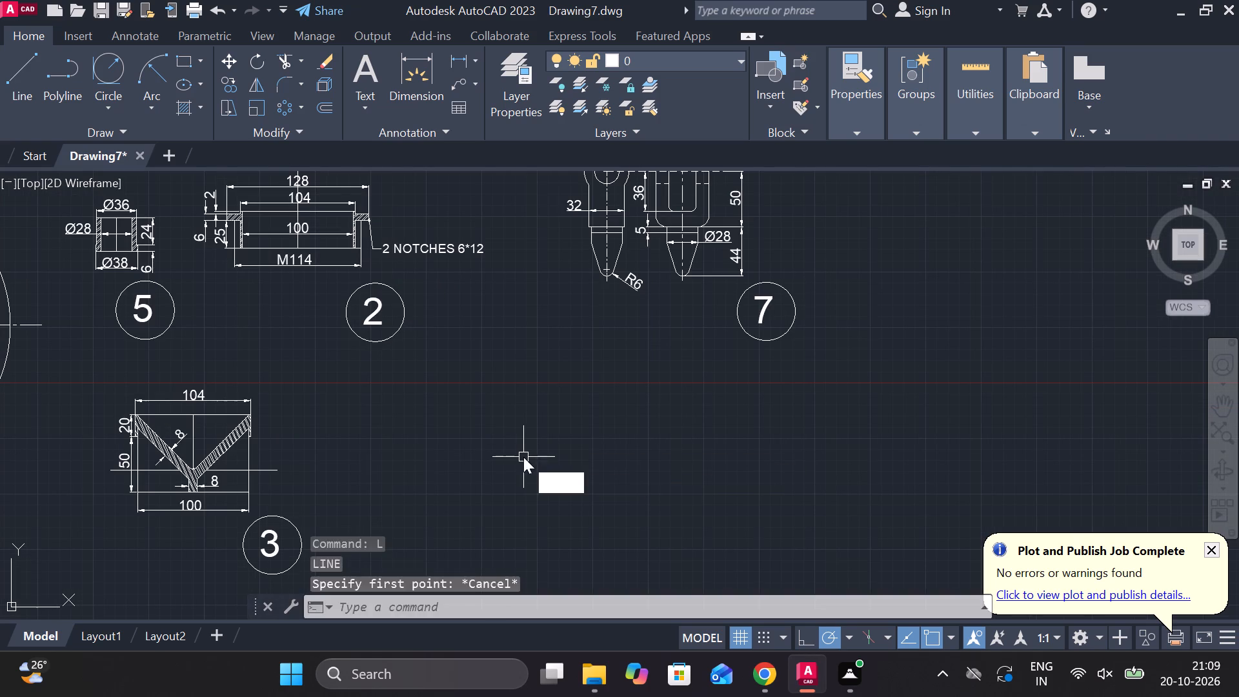
pyautogui.press('space')
pyautogui.click(523, 457)
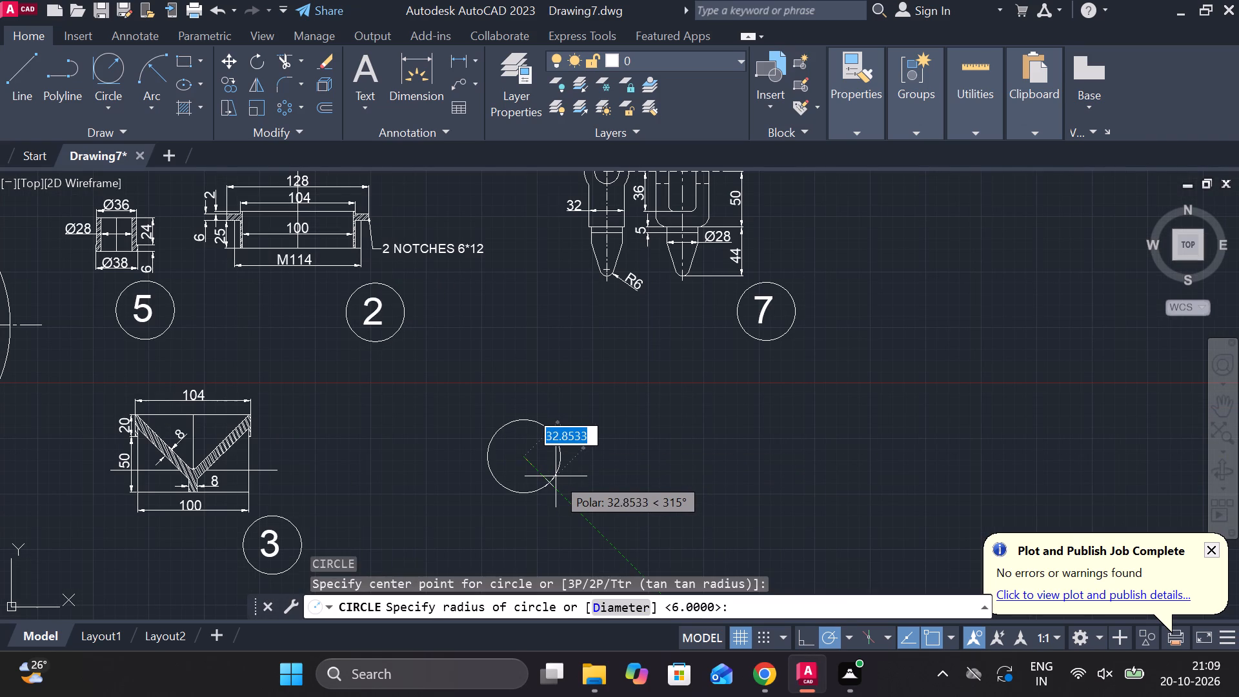
pyautogui.write('32')
pyautogui.press('space')
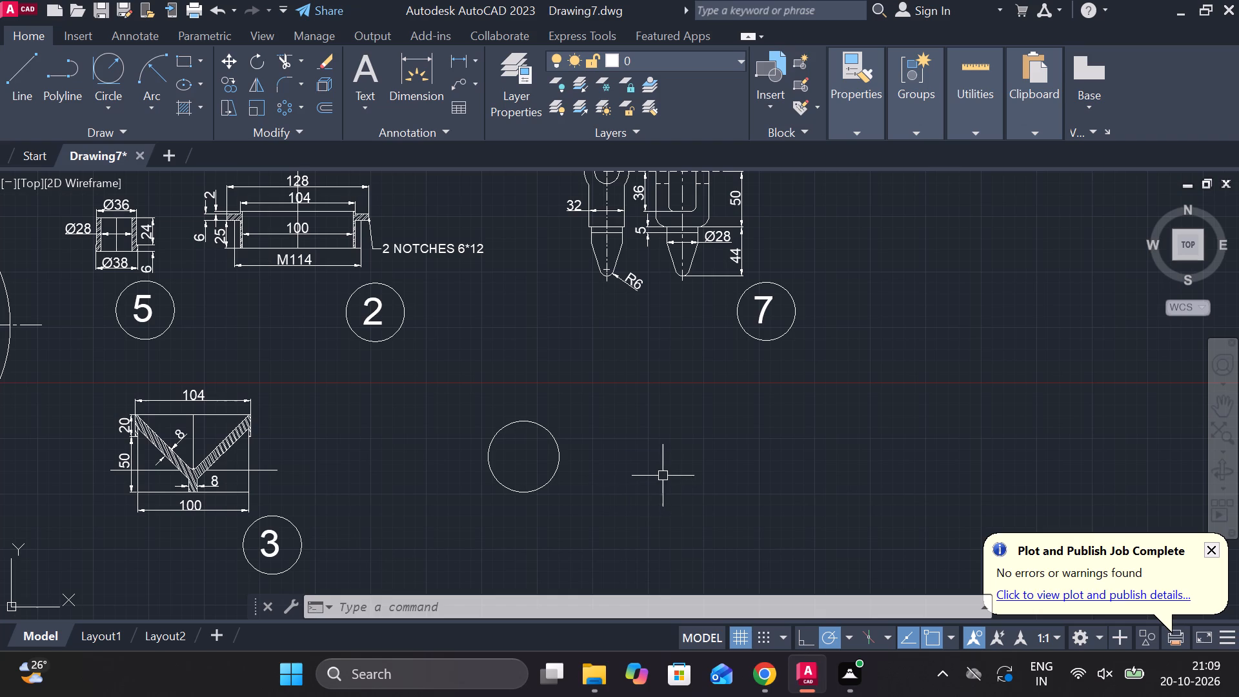
# Draw a vertical line about 131 long downward from the left quadrant of the new circle.
pyautogui.press('l')
pyautogui.press('Return')
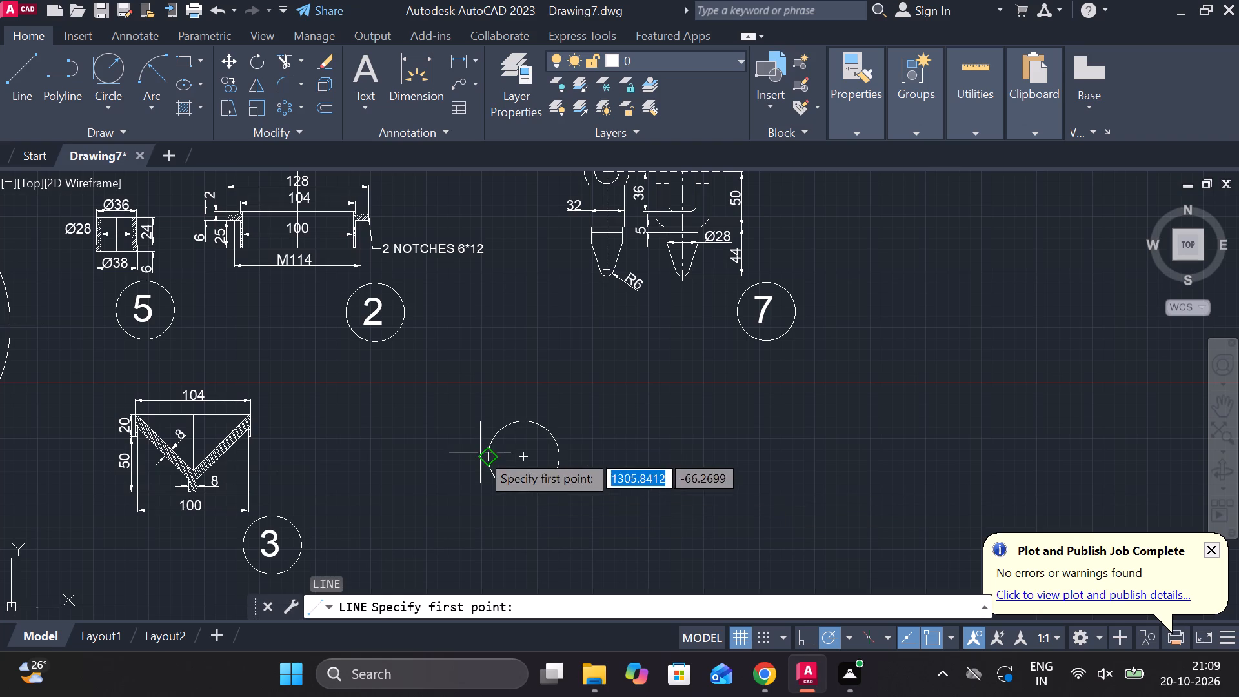
pyautogui.click(486, 457)
pyautogui.moveTo(482, 494); pyautogui.dragTo(468, 451, button='middle')
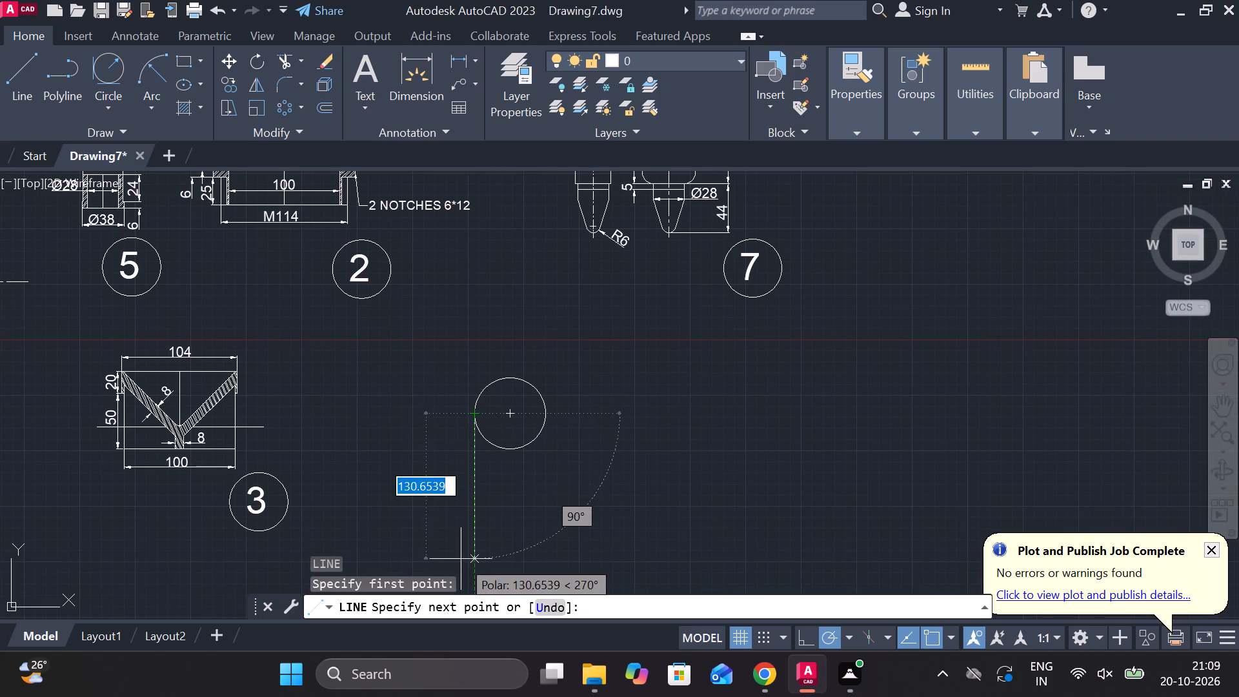
pyautogui.click(461, 559)
pyautogui.press('Escape')
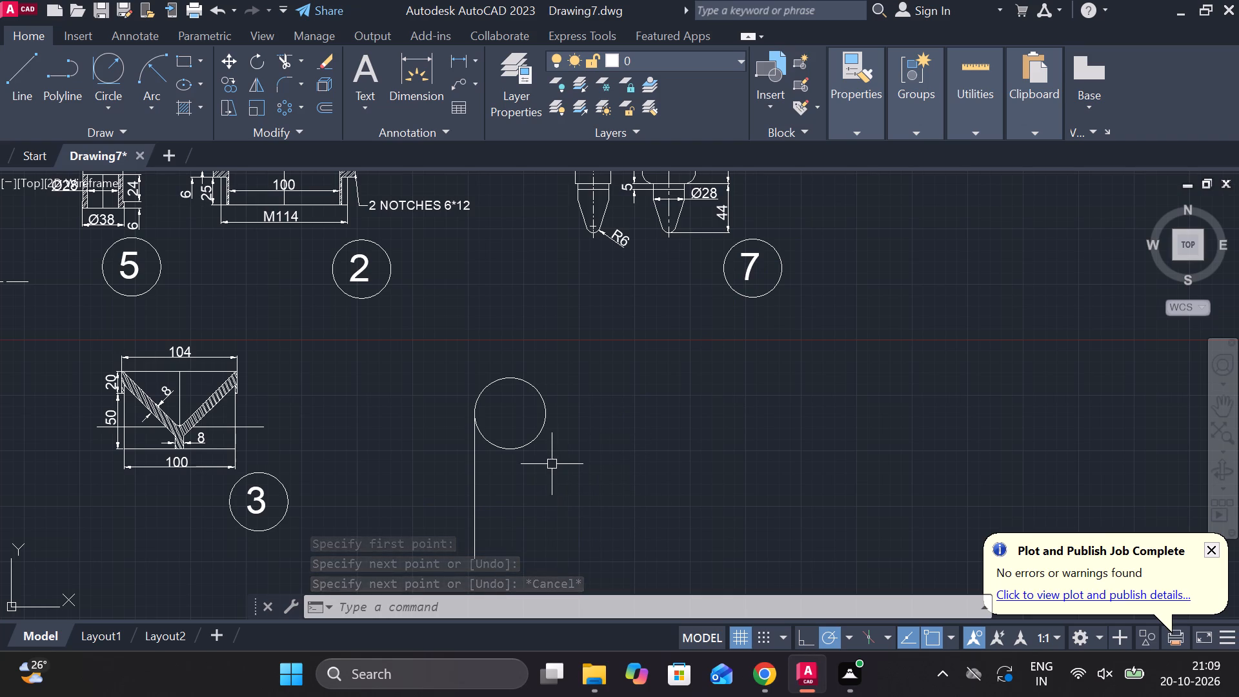
# Draw a horizontal line leftward from the circle's bottom quadrant, crossing past the vertical line.
pyautogui.press('l')
pyautogui.press('Return')
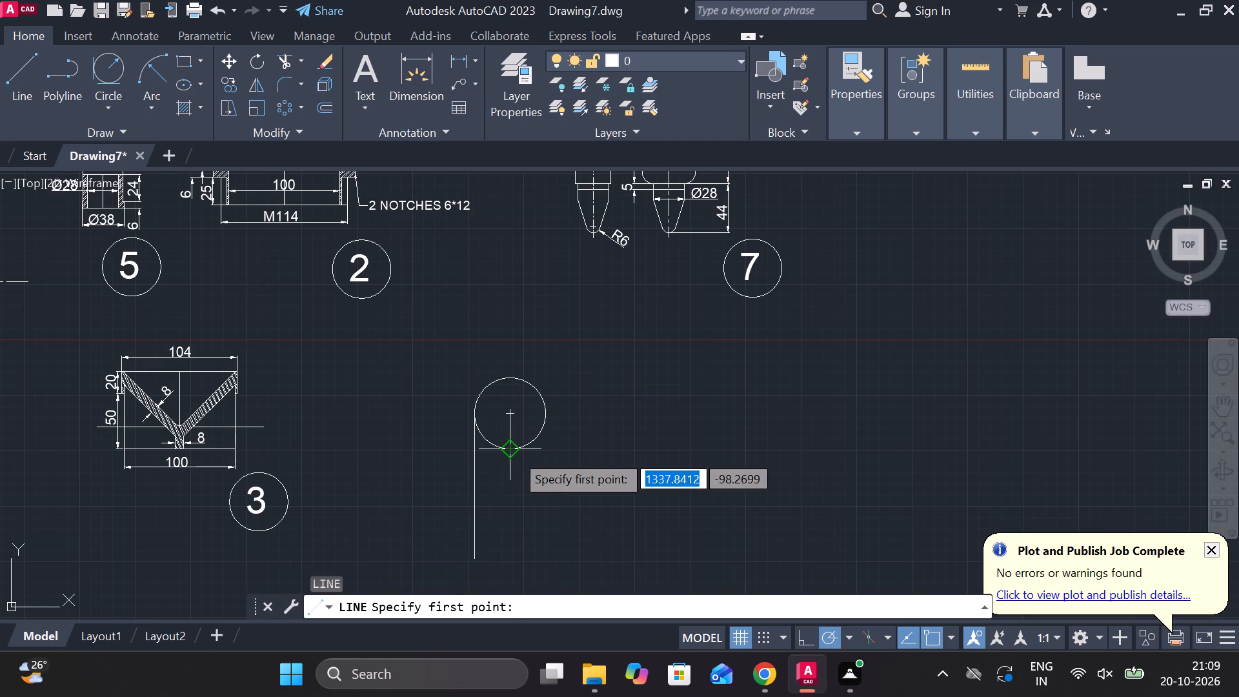
pyautogui.click(514, 453)
pyautogui.click(439, 454)
pyautogui.press('Escape')
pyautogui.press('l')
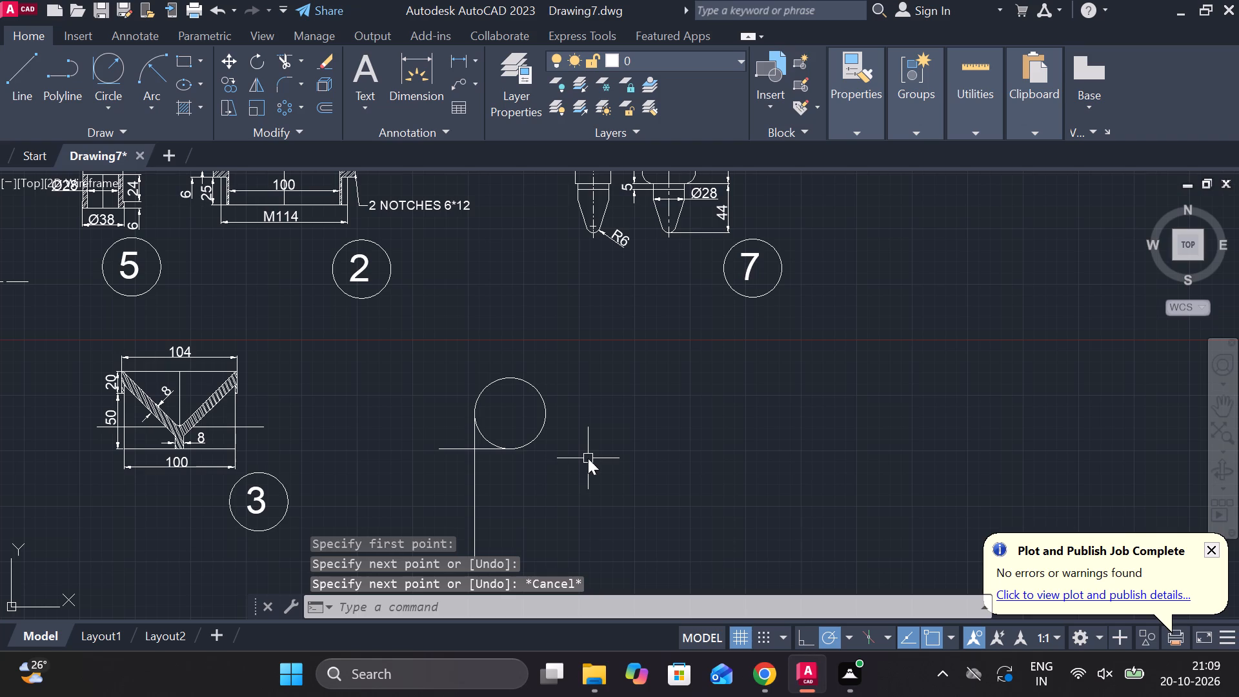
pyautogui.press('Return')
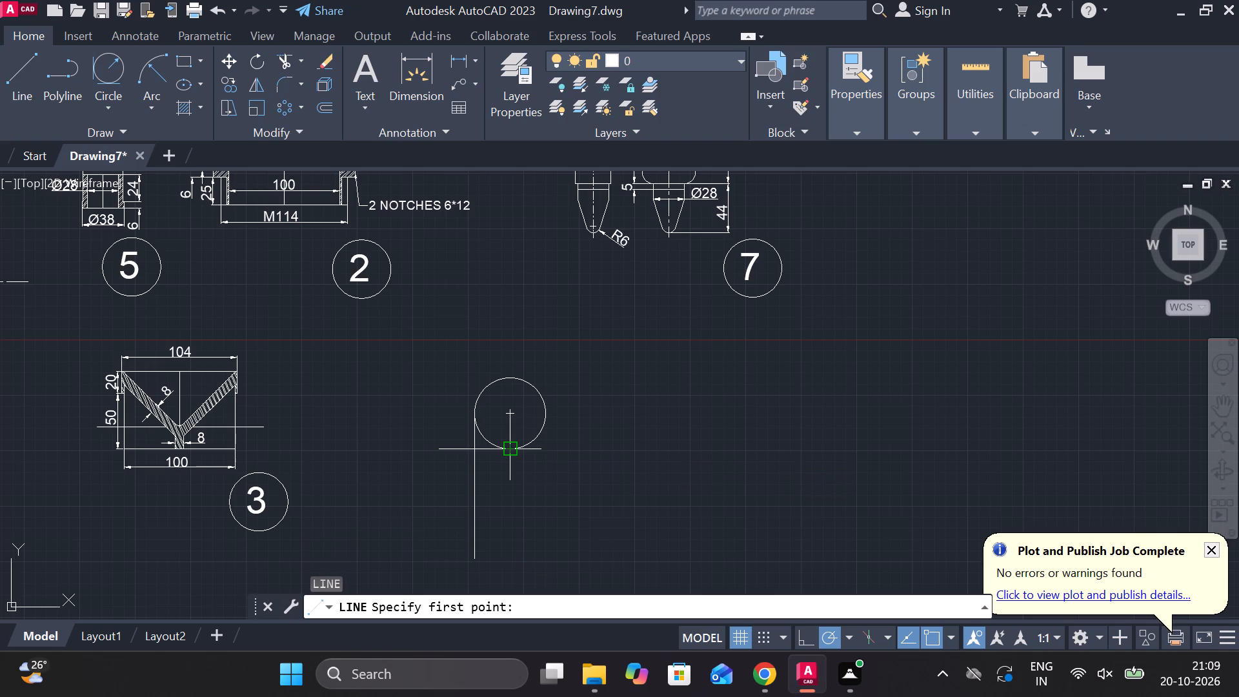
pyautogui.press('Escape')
# Draw a horizontal line 1260 long to the right from the intersection of the vertical and horizontal tangent lines.
pyautogui.scroll(1, 506, 471)
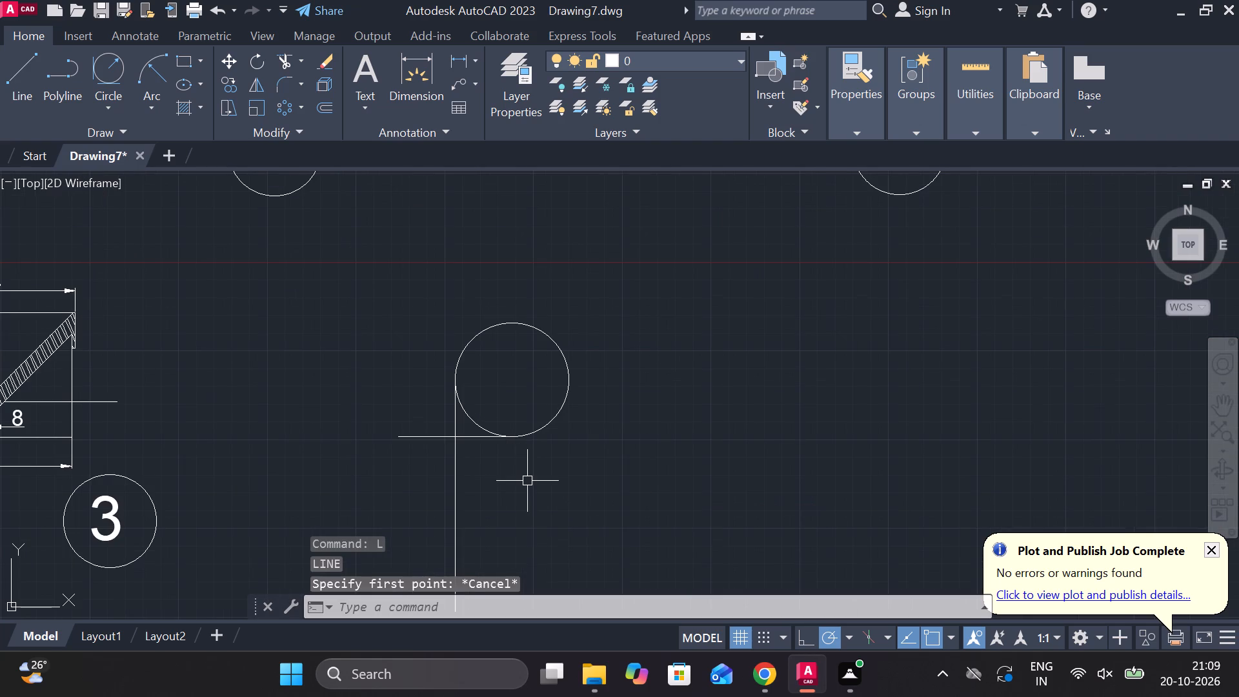
pyautogui.press('l')
pyautogui.press('Return')
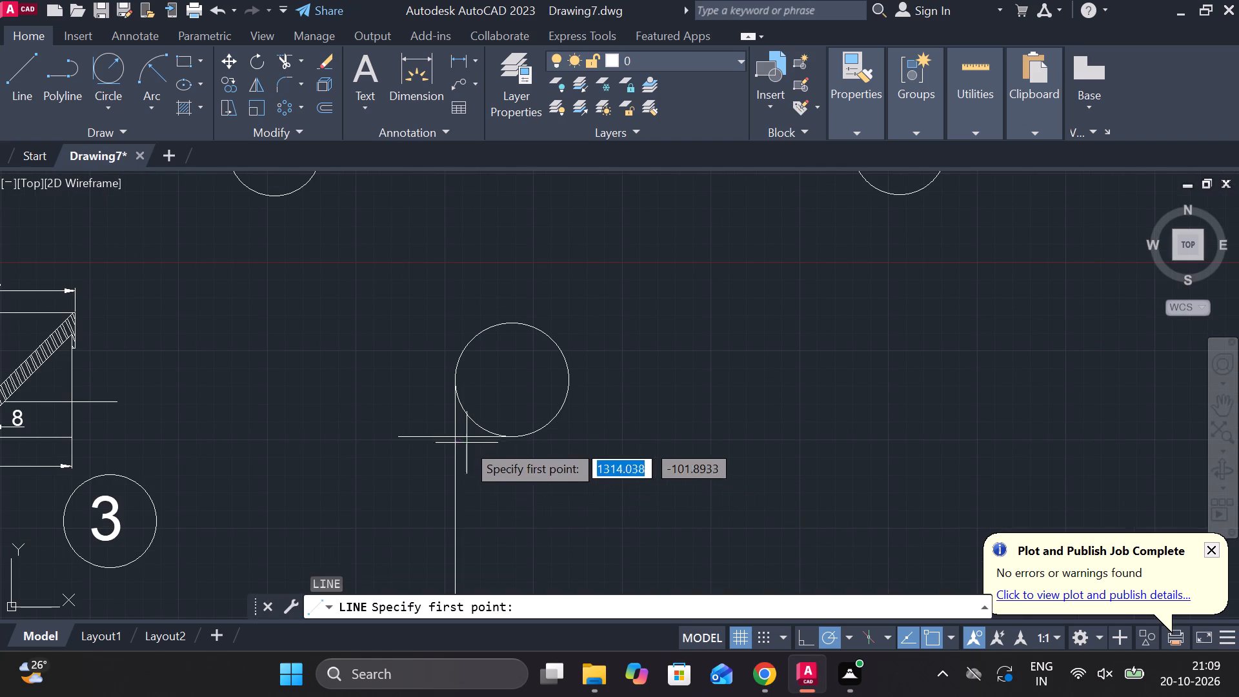
pyautogui.click(458, 435)
pyautogui.moveTo(816, 438); pyautogui.dragTo(590, 438, button='middle')
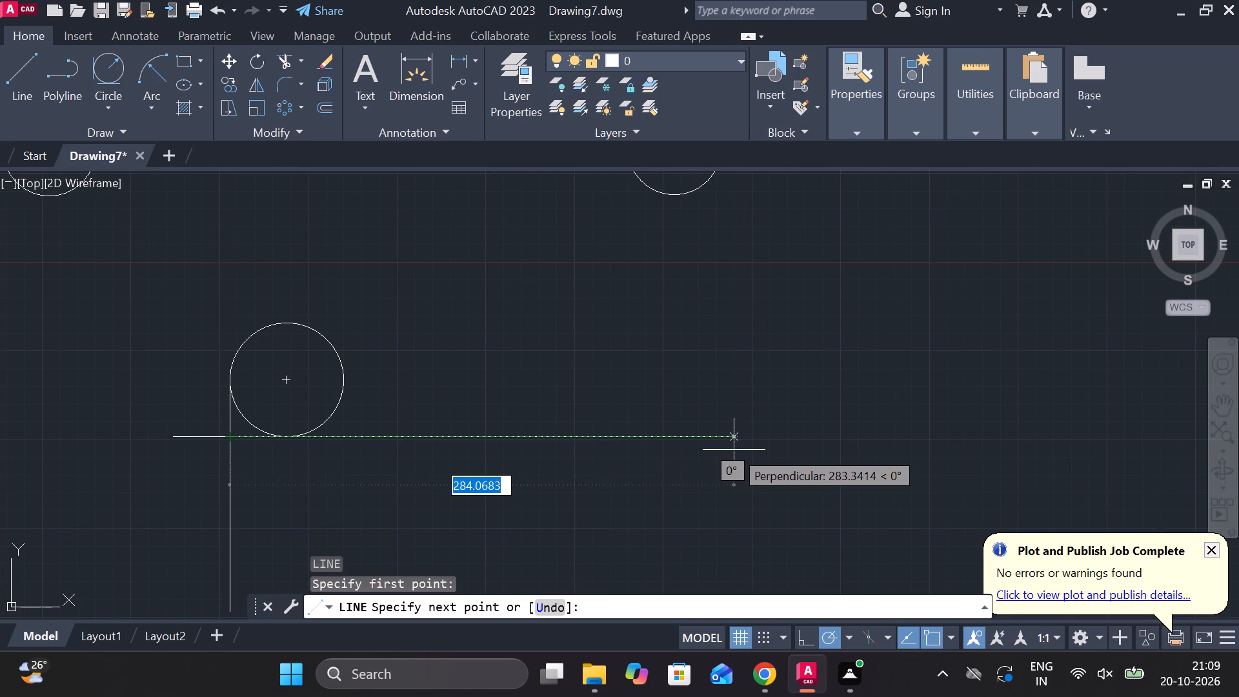
pyautogui.write('1260')
pyautogui.press('Return')
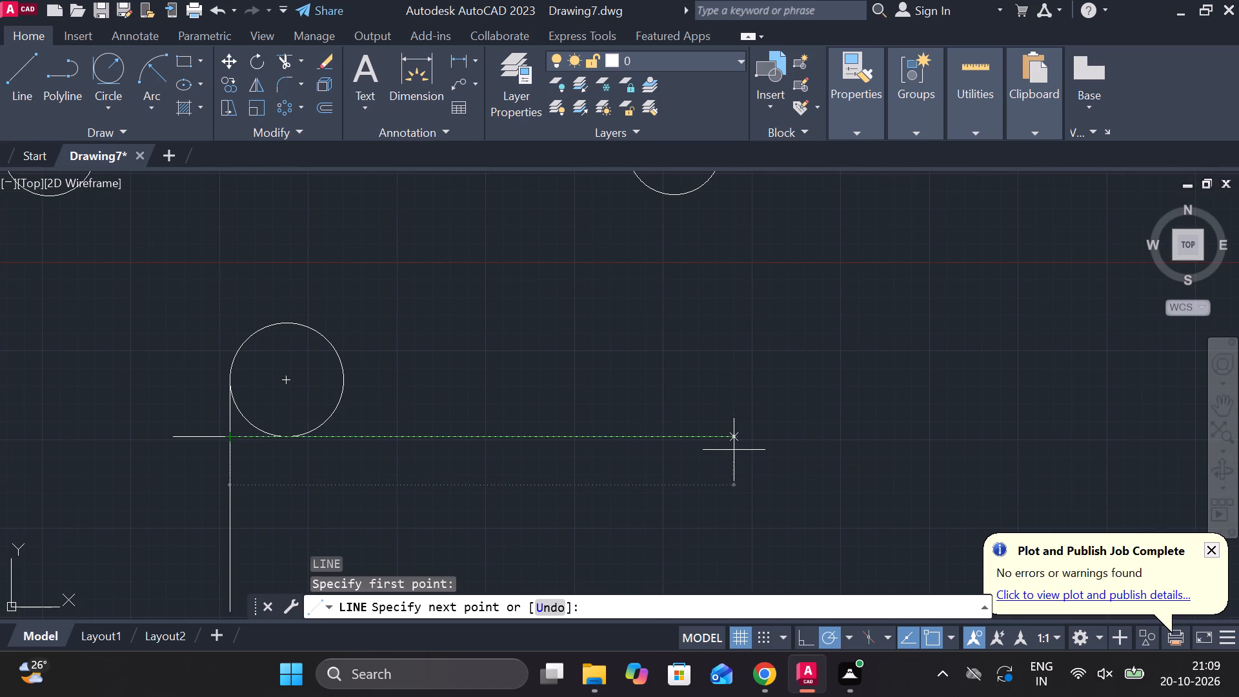
pyautogui.scroll(-2, 734, 450)
pyautogui.moveTo(761, 450); pyautogui.dragTo(391, 472, button='middle')
pyautogui.scroll(-1, 494, 474)
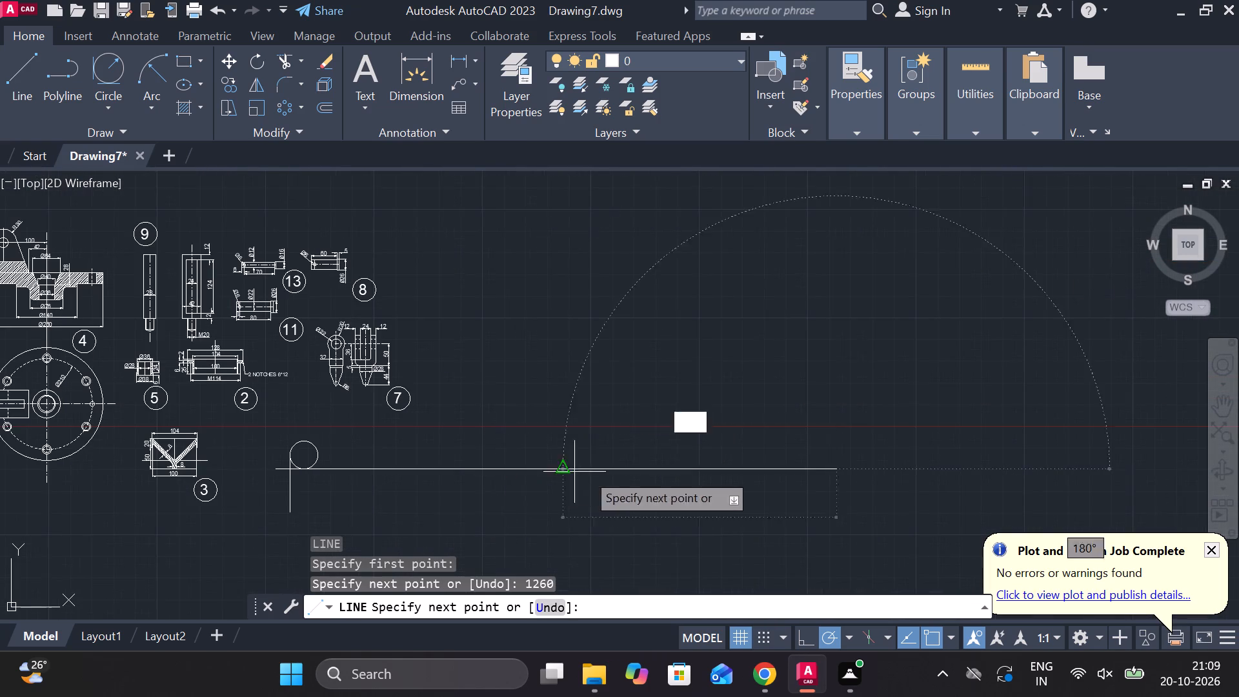
pyautogui.scroll(-2, 644, 438)
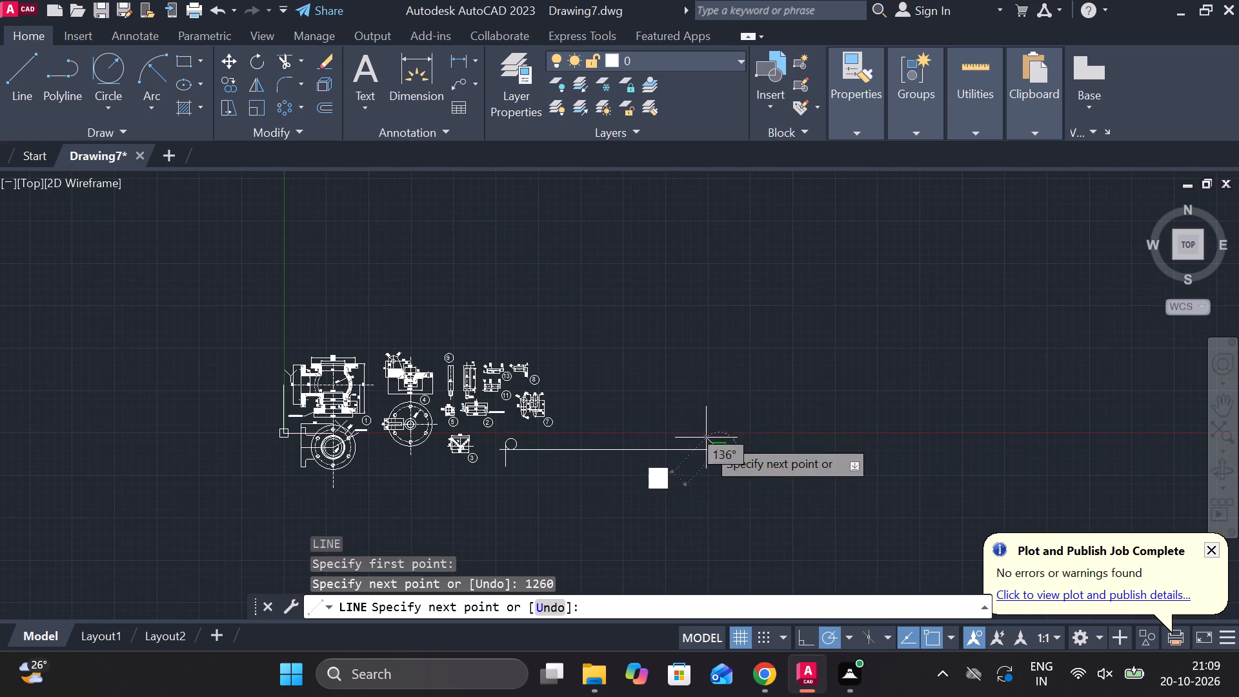
pyautogui.scroll(2, 706, 438)
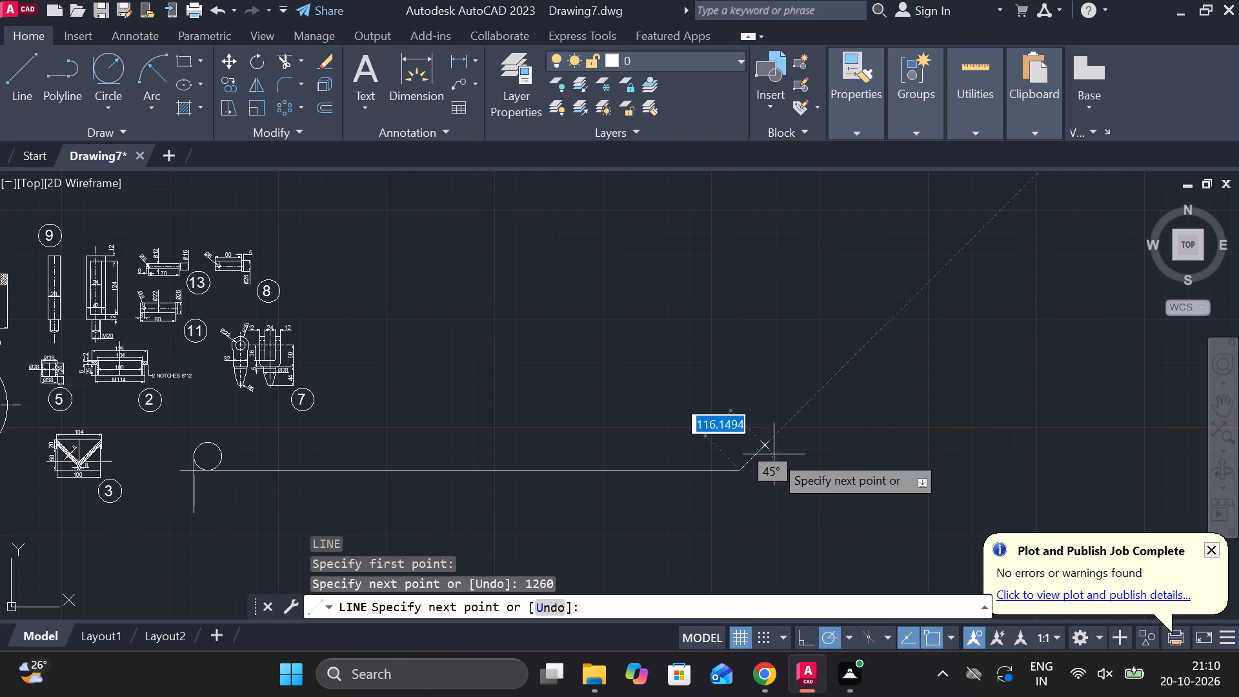
pyautogui.press('Escape')
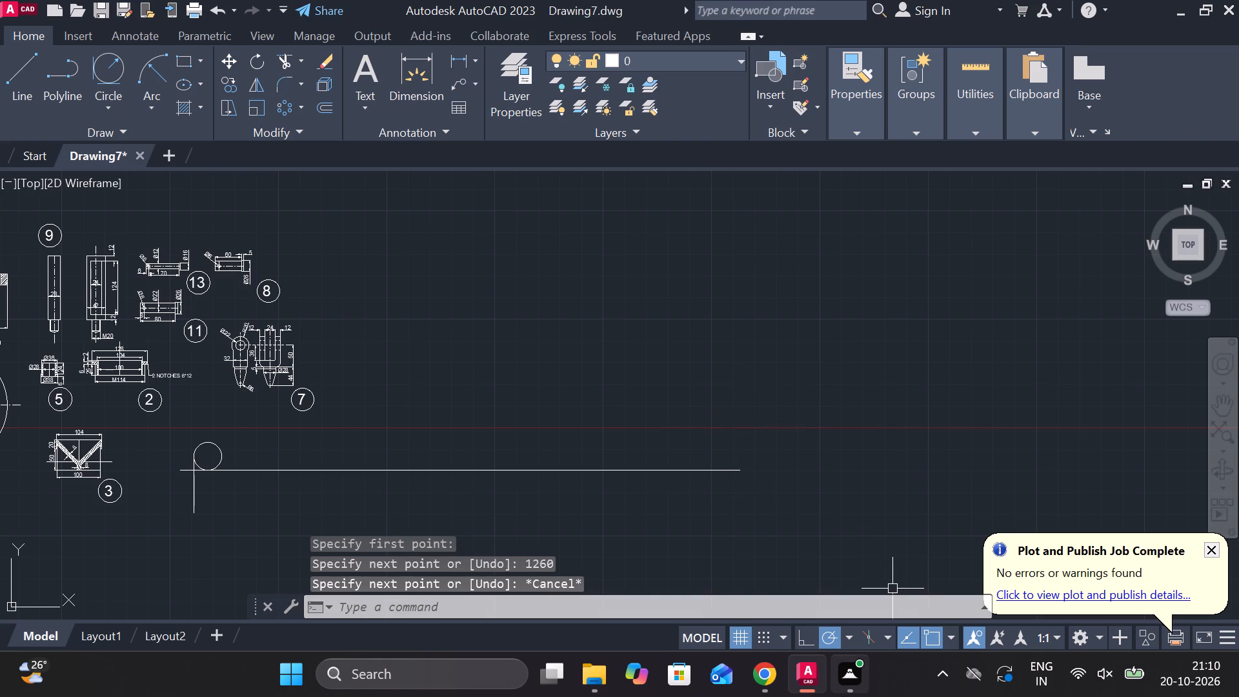
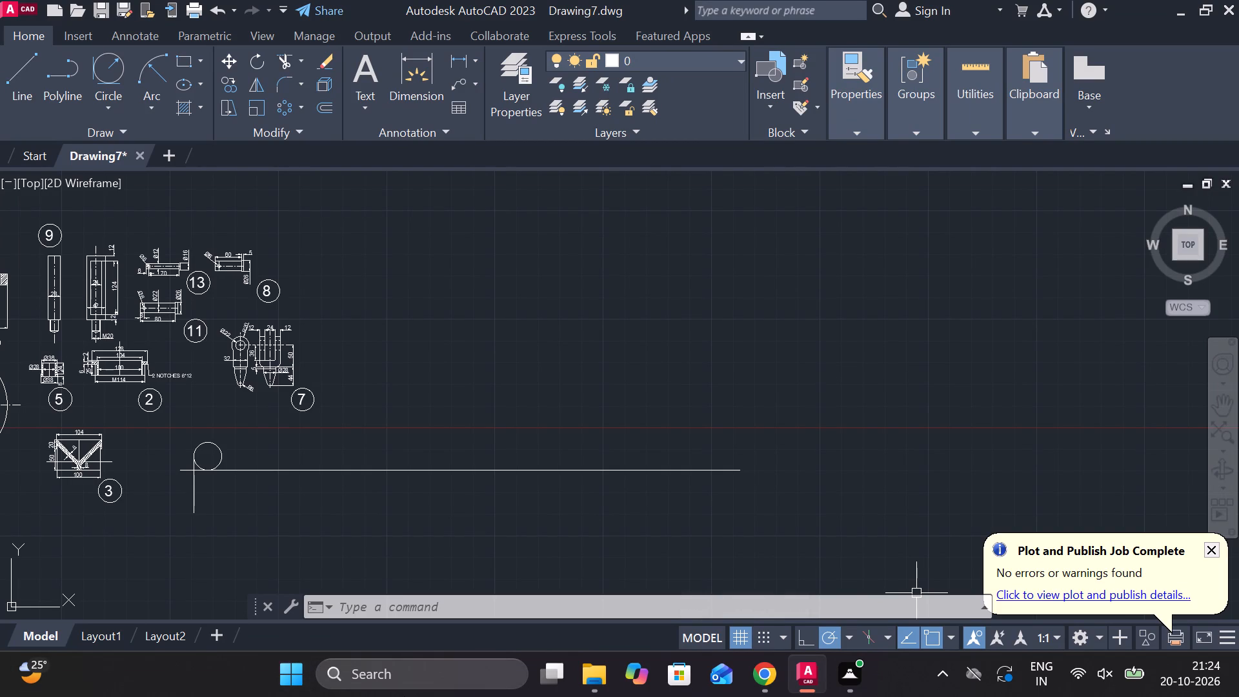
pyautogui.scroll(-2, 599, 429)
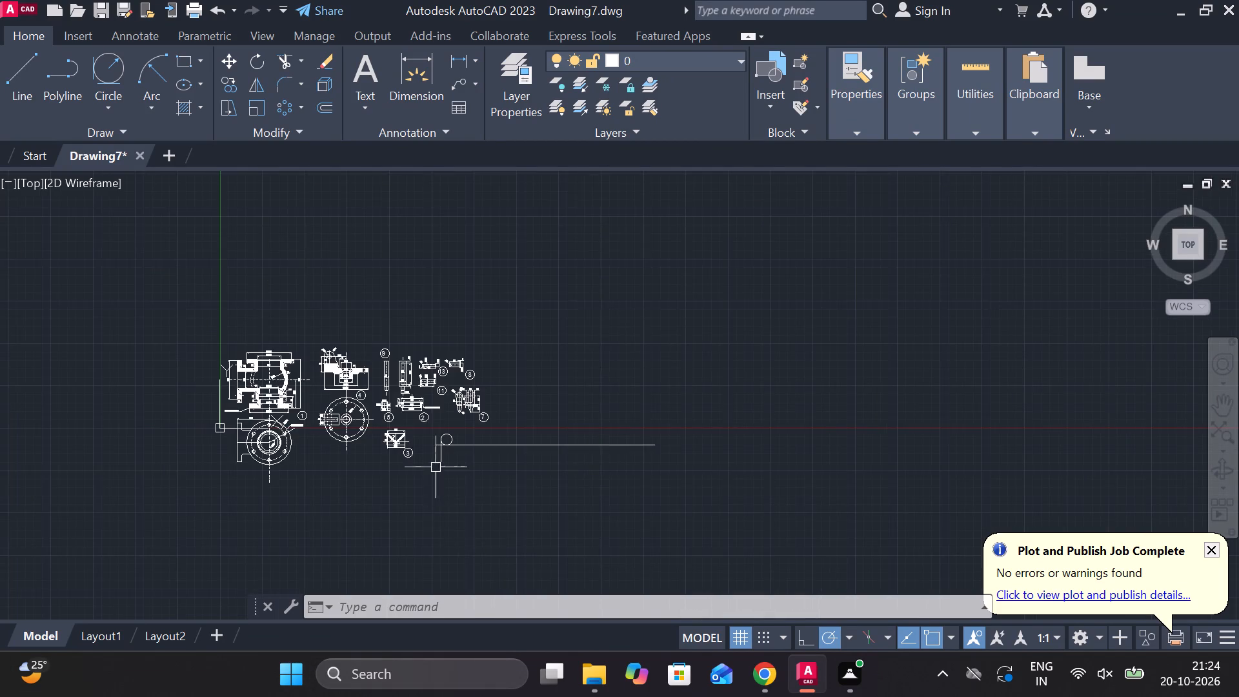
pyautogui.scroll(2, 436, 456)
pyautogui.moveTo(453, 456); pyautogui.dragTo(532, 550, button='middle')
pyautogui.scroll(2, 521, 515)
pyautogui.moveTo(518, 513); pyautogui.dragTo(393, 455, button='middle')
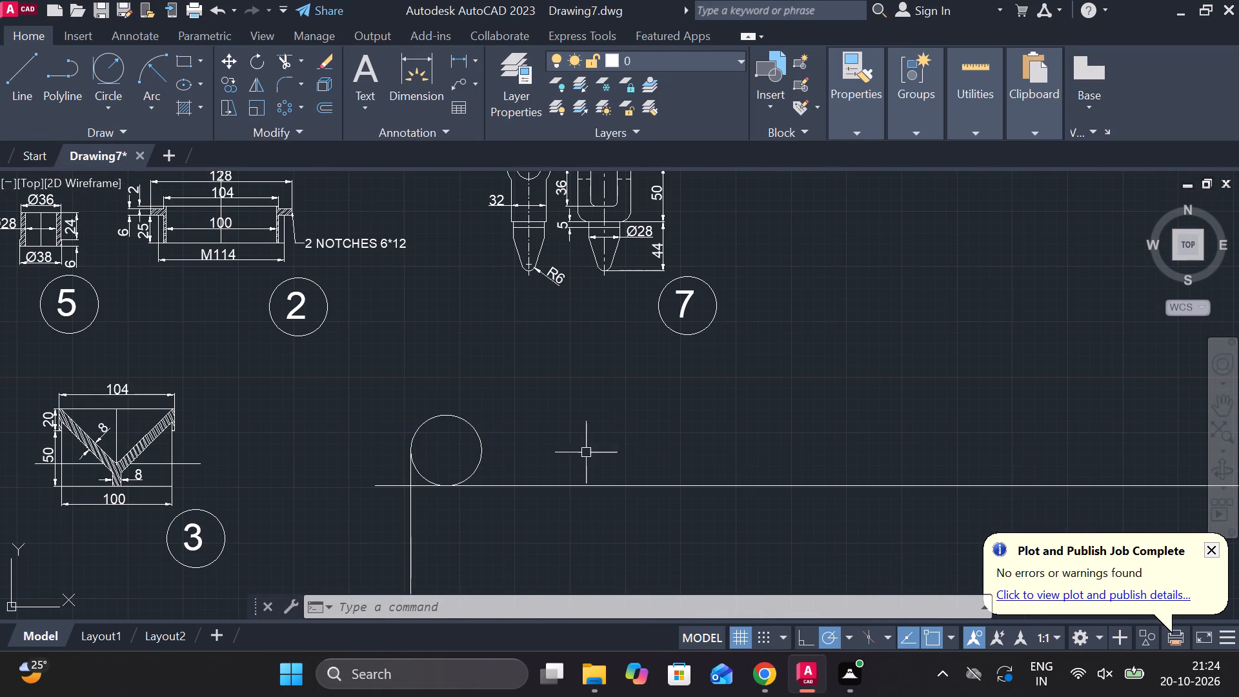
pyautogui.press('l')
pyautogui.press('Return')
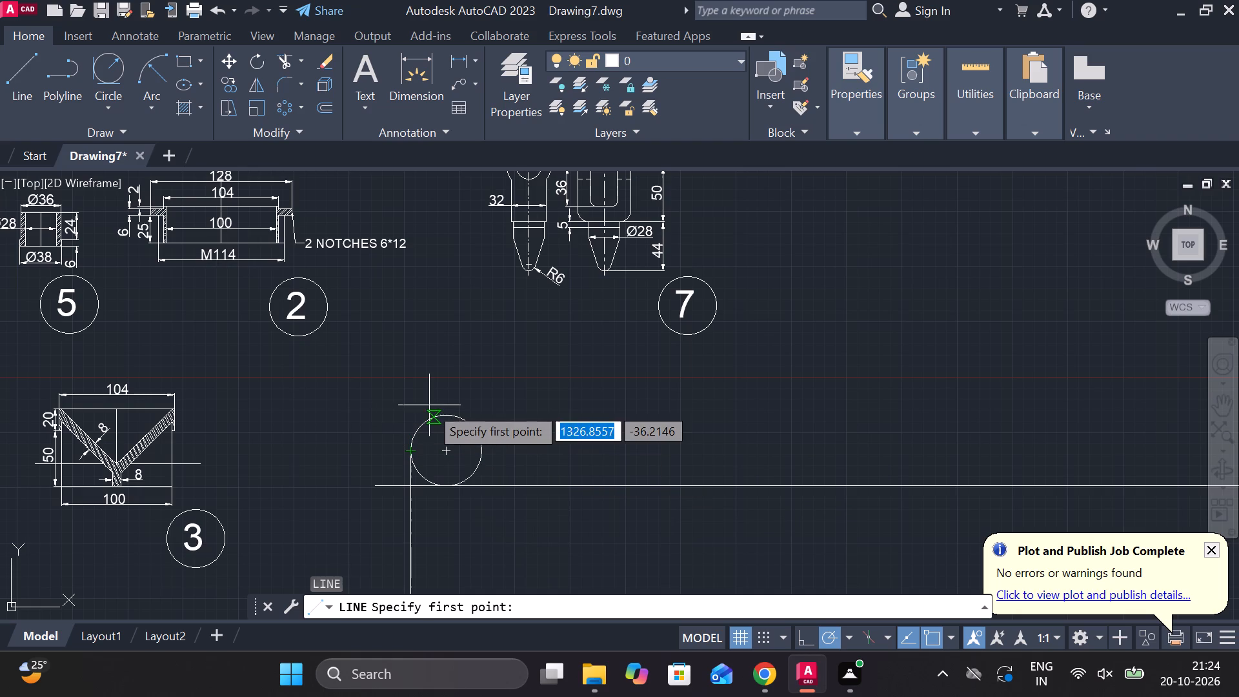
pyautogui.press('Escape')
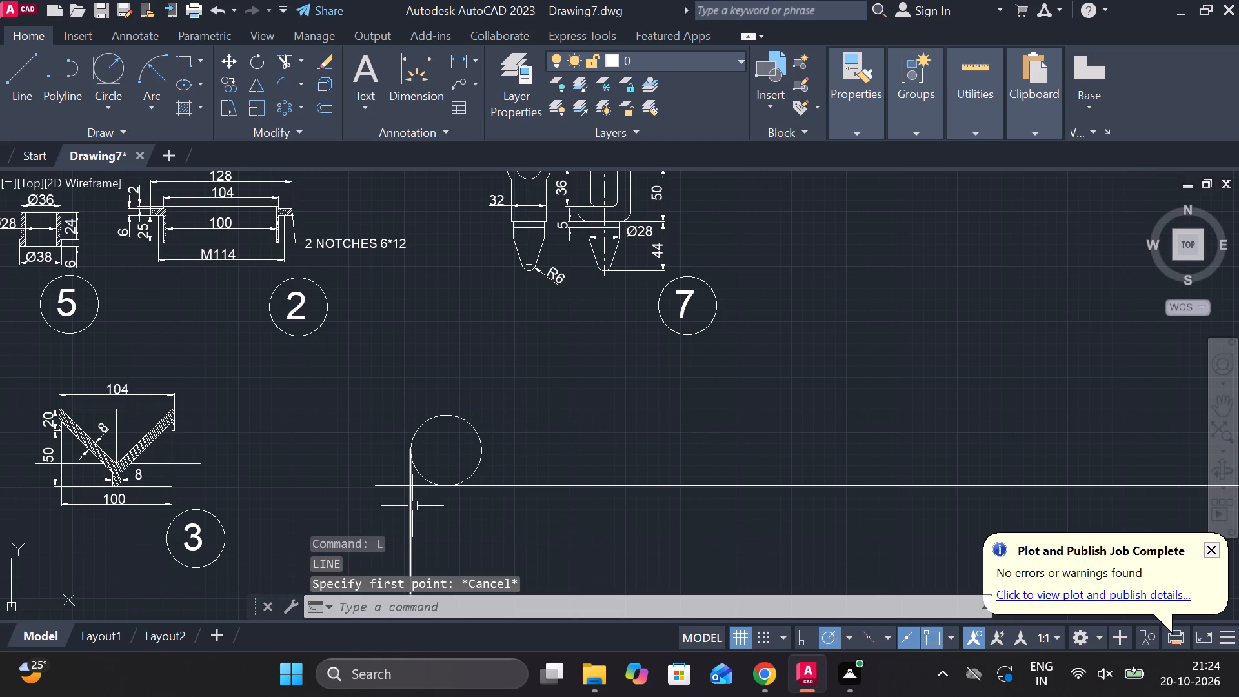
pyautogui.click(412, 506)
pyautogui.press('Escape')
# Mirror the long horizontal tangent line about the circle's horizontal centre axis, keeping the original line.
pyautogui.click(572, 489)
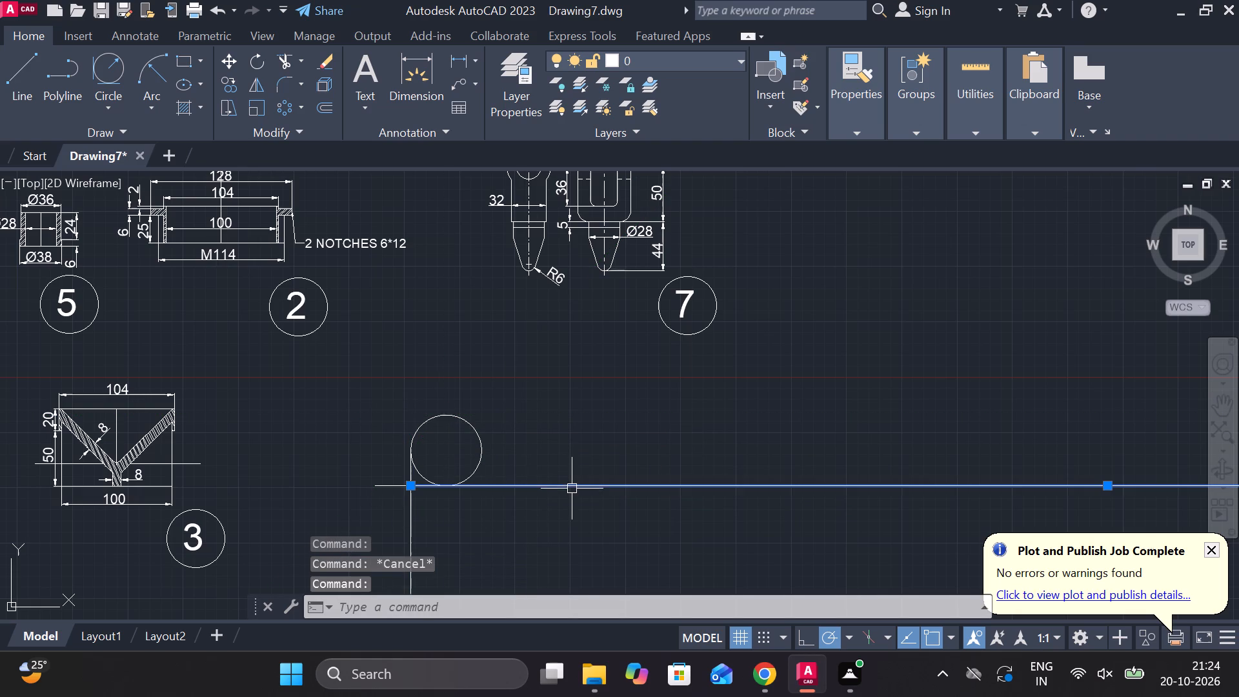
pyautogui.write("MI'")
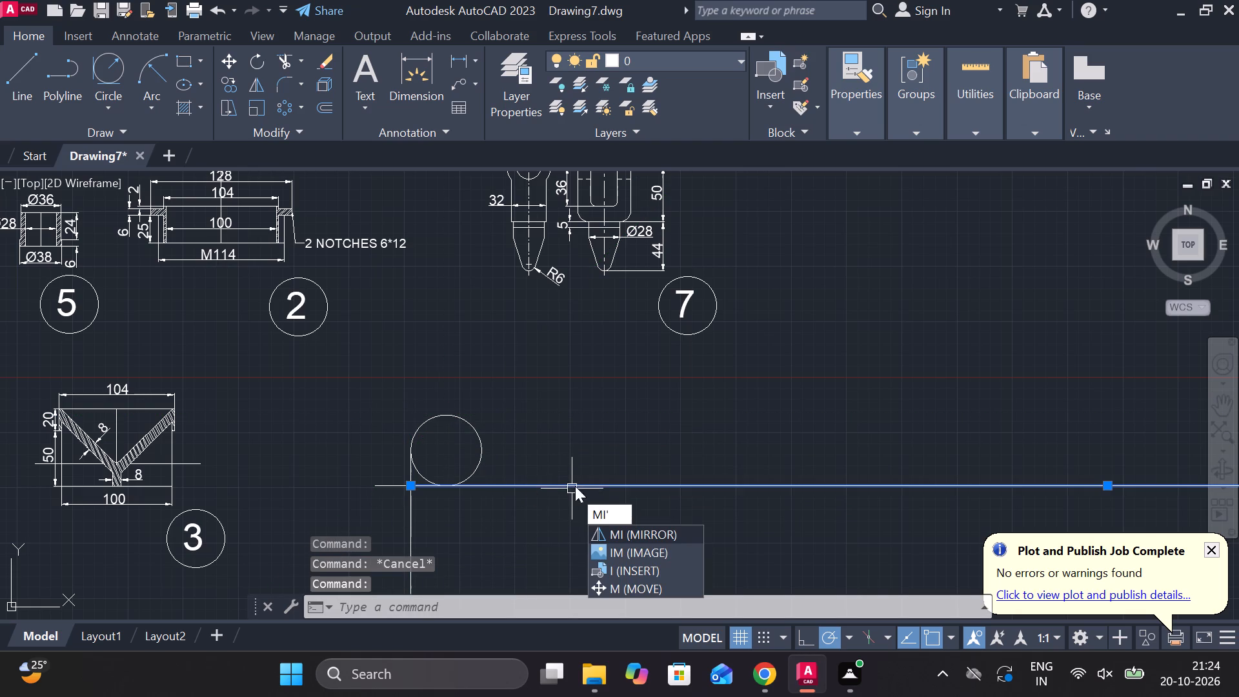
pyautogui.press('BackSpace')
pyautogui.press('Return')
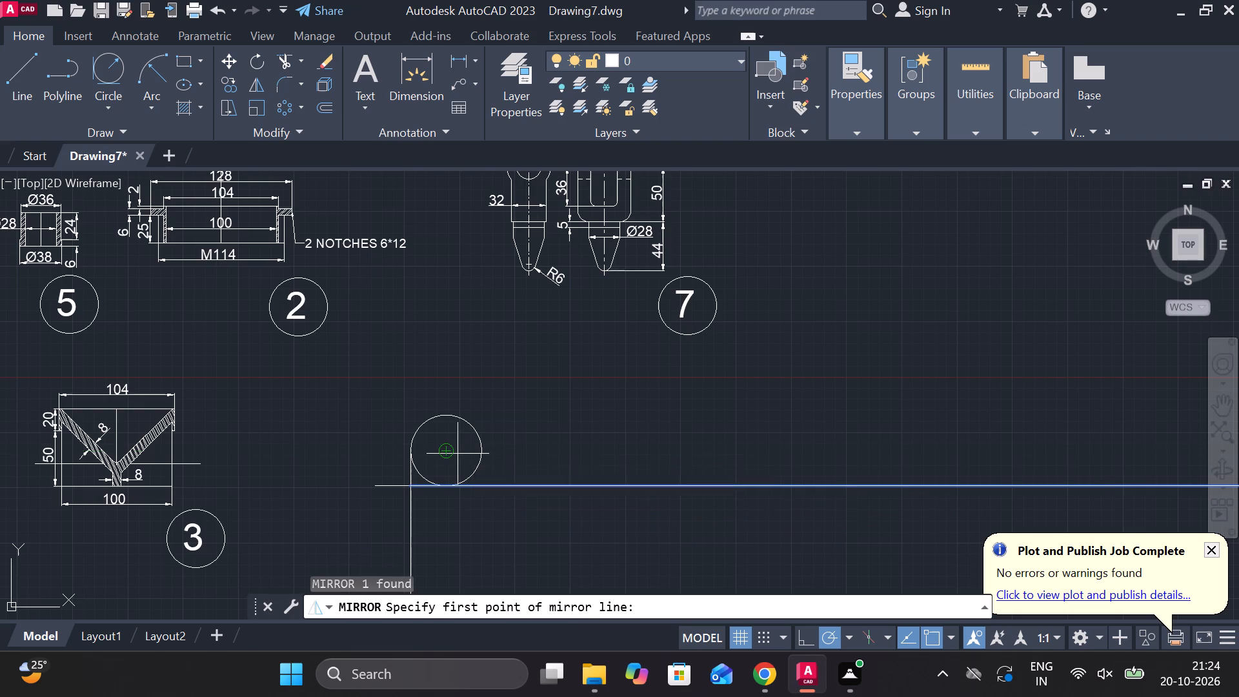
pyautogui.click(439, 454)
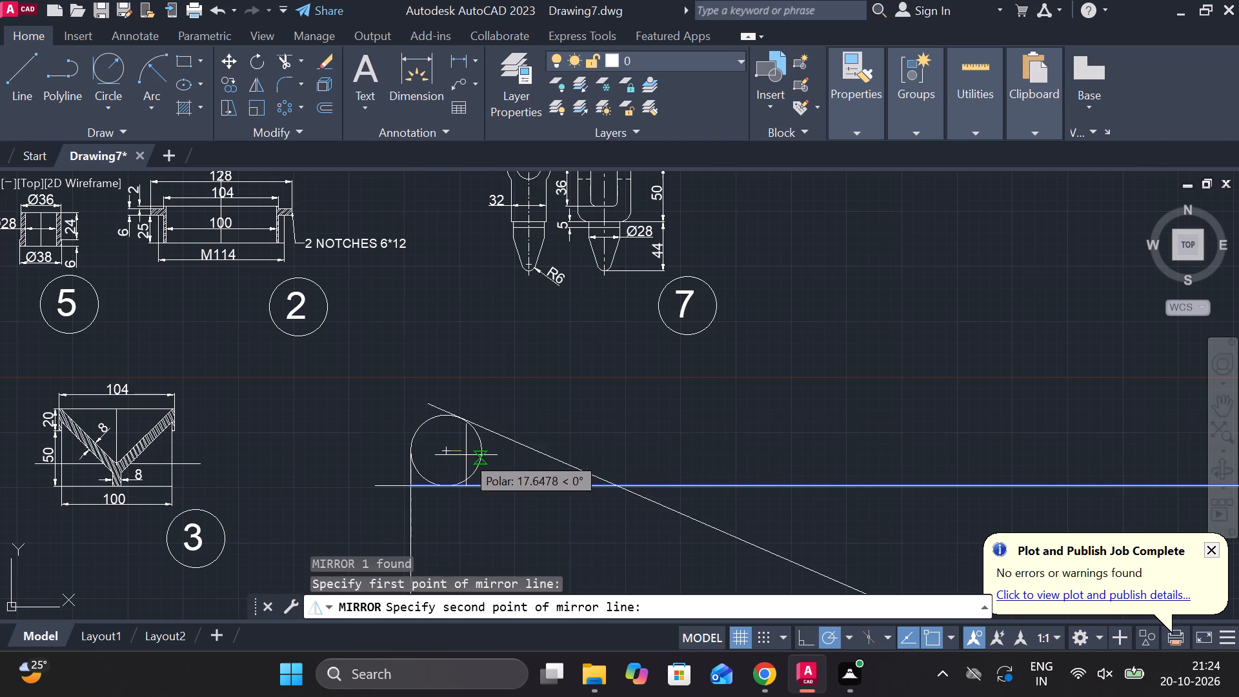
pyautogui.click(519, 445)
pyautogui.moveTo(572, 519); pyautogui.dragTo(519, 445)
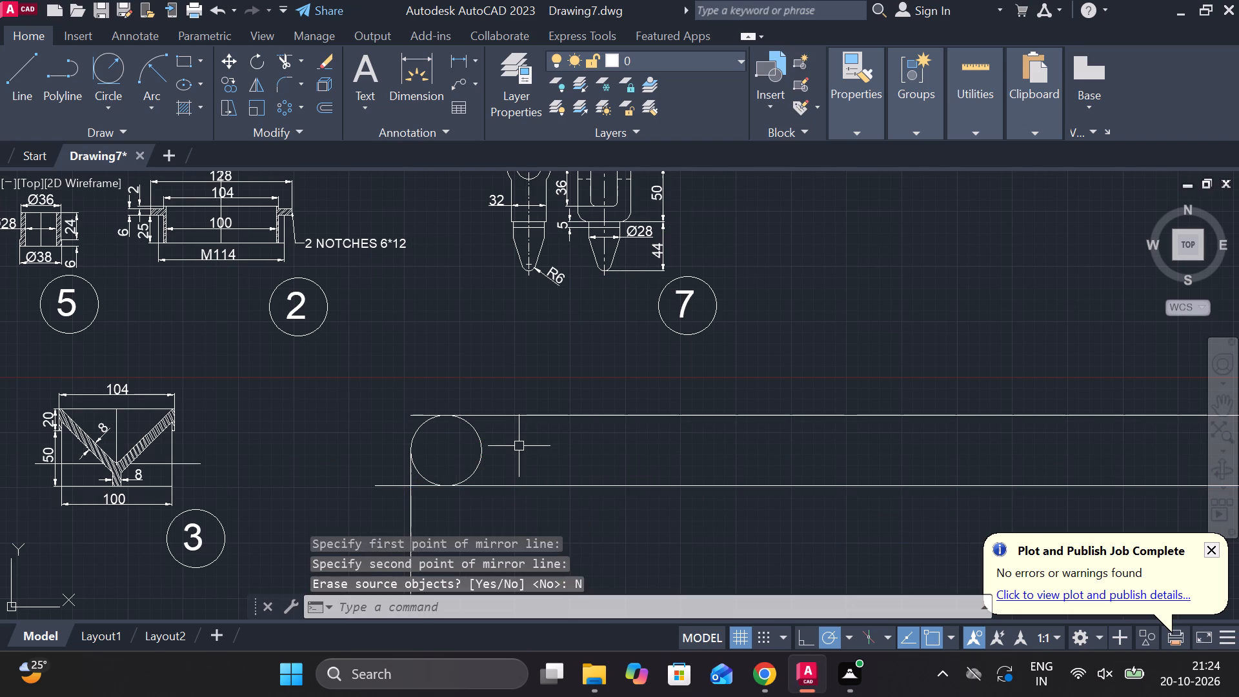
# Trim the vertical tangent line, the line overhangs beside the circle and the circle's right half, leaving a slot-like rounded left end.
pyautogui.write('TR')
pyautogui.press('space')
pyautogui.click(413, 503)
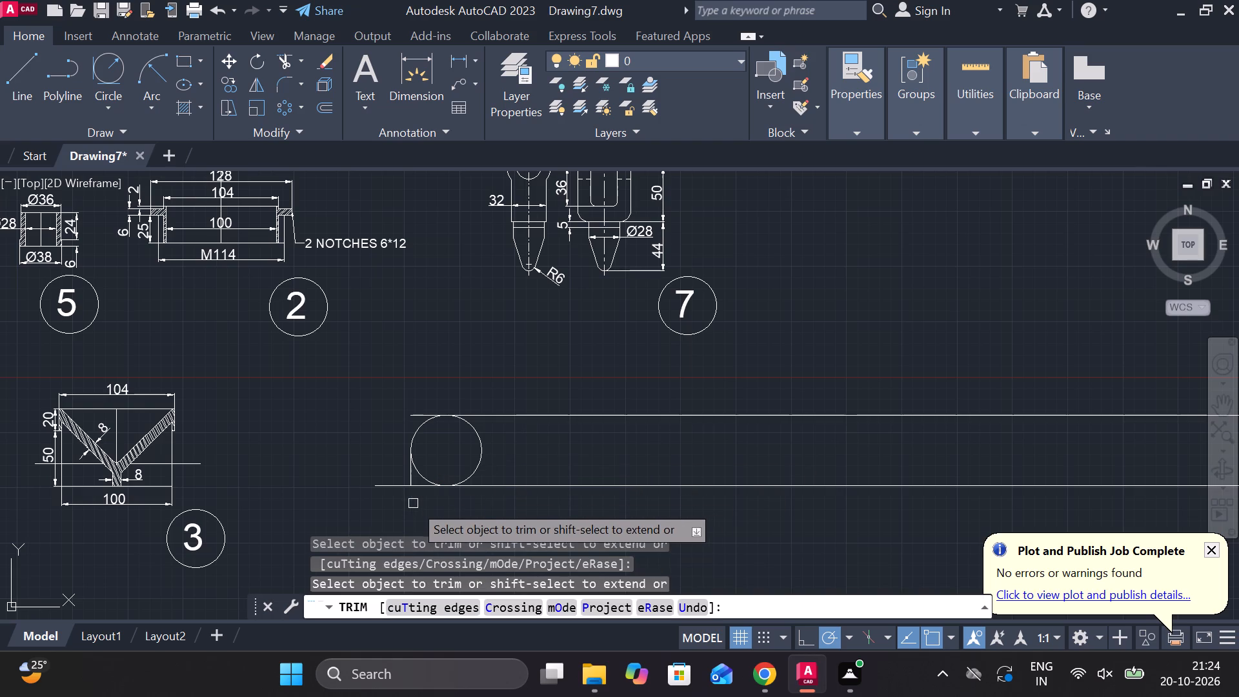
pyautogui.click(398, 481)
pyautogui.click(407, 487)
pyautogui.click(408, 479)
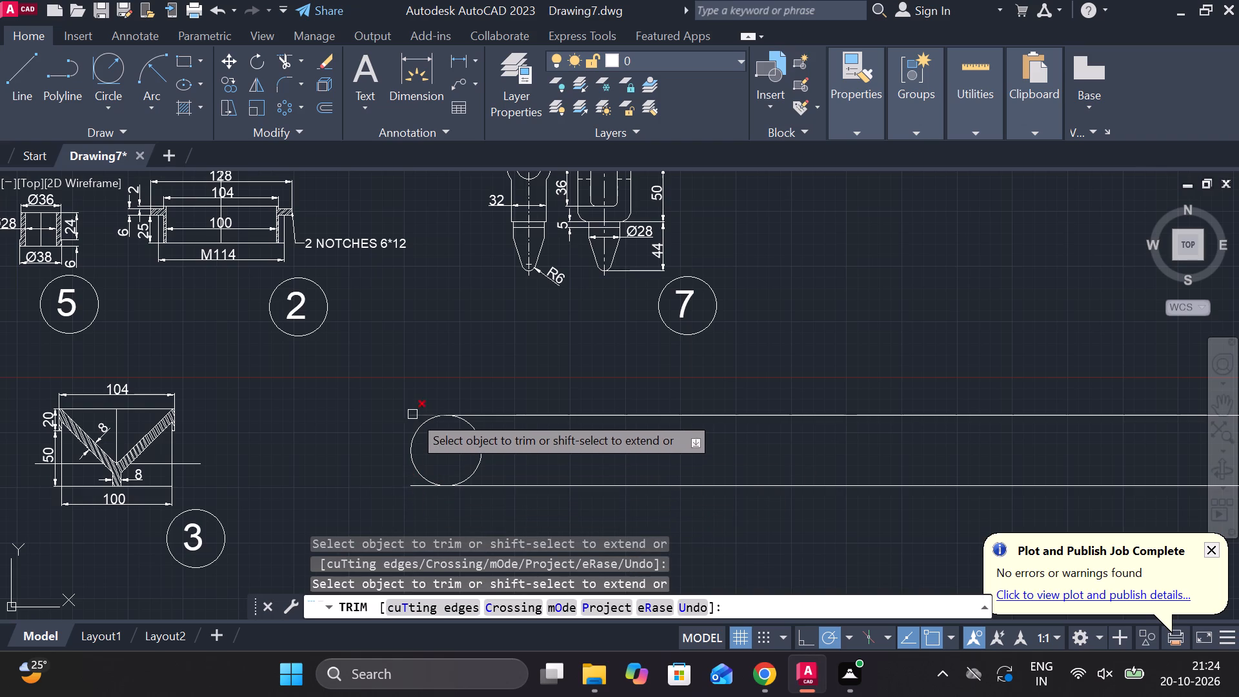
pyautogui.click(414, 414)
pyautogui.click(411, 490)
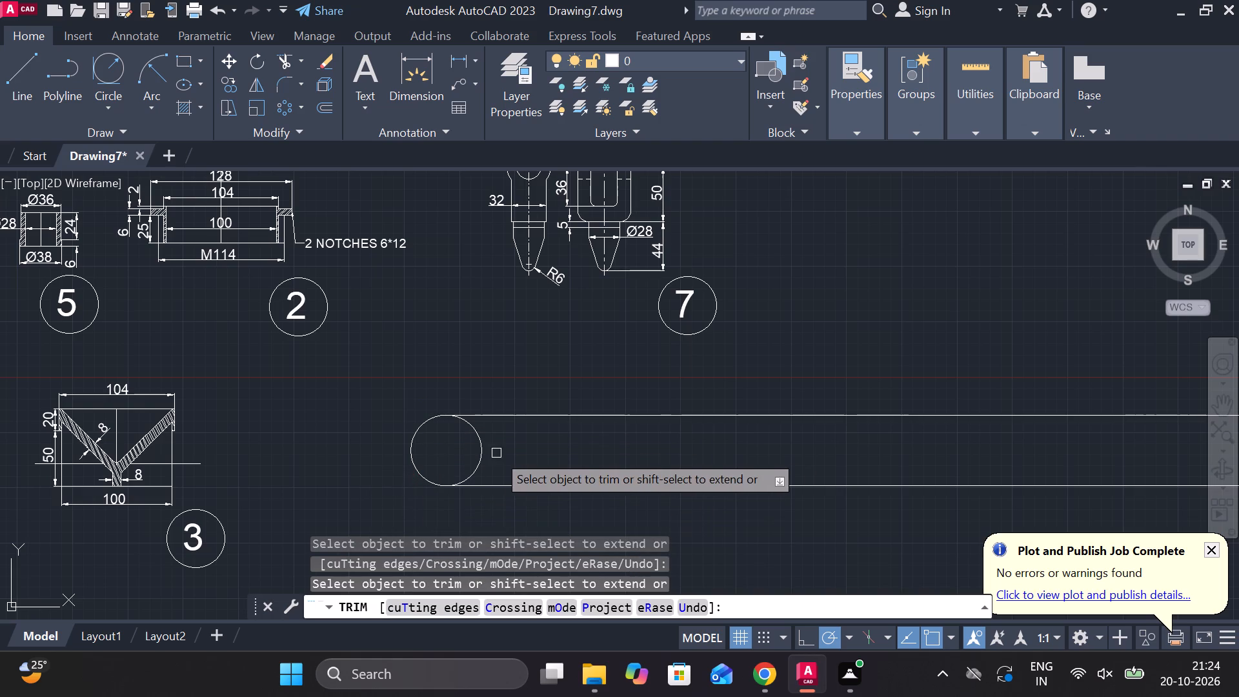
pyautogui.click(479, 446)
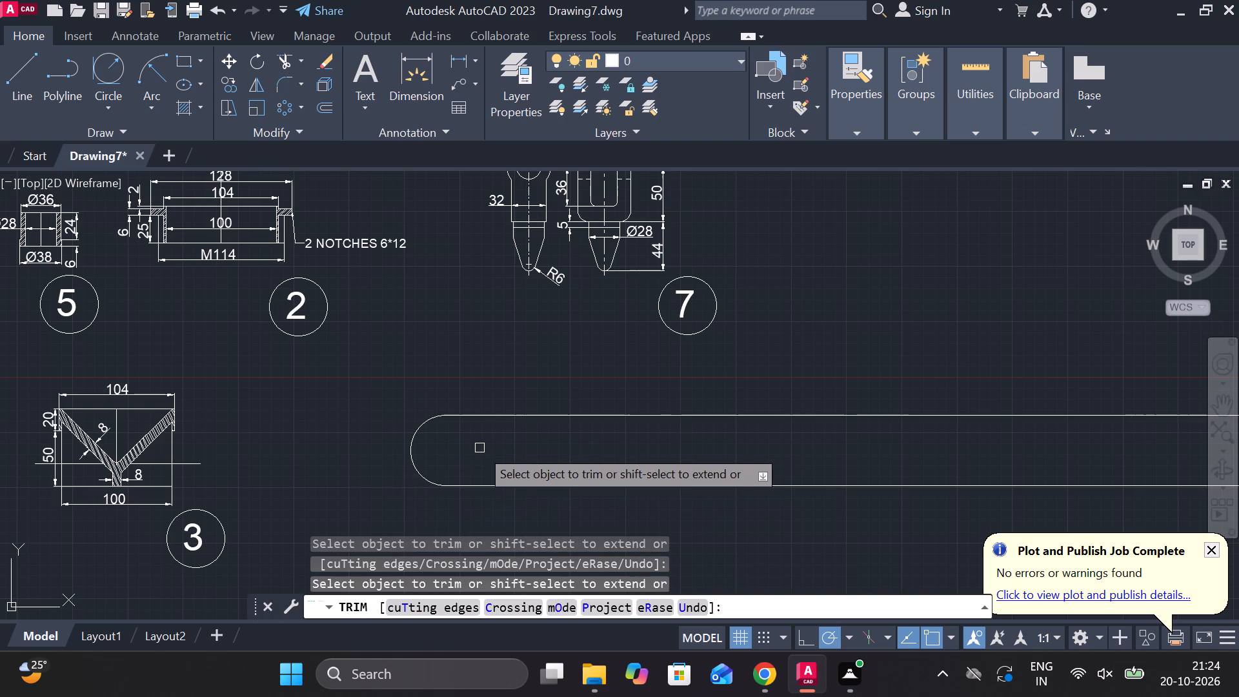
pyautogui.scroll(-2, 554, 437)
pyautogui.scroll(2, 583, 449)
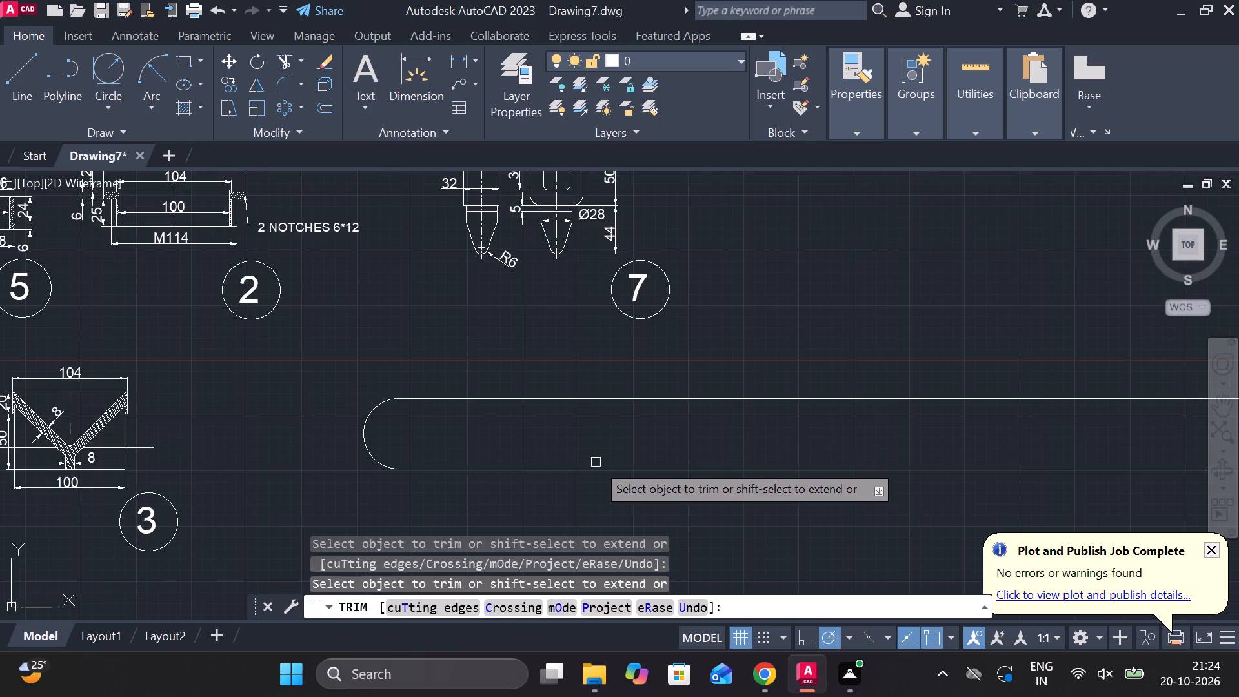
pyautogui.moveTo(528, 461); pyautogui.dragTo(560, 486, button='middle')
pyautogui.moveTo(585, 481); pyautogui.dragTo(339, 411, button='middle')
pyautogui.scroll(-2, 343, 411)
pyautogui.scroll(1, 610, 429)
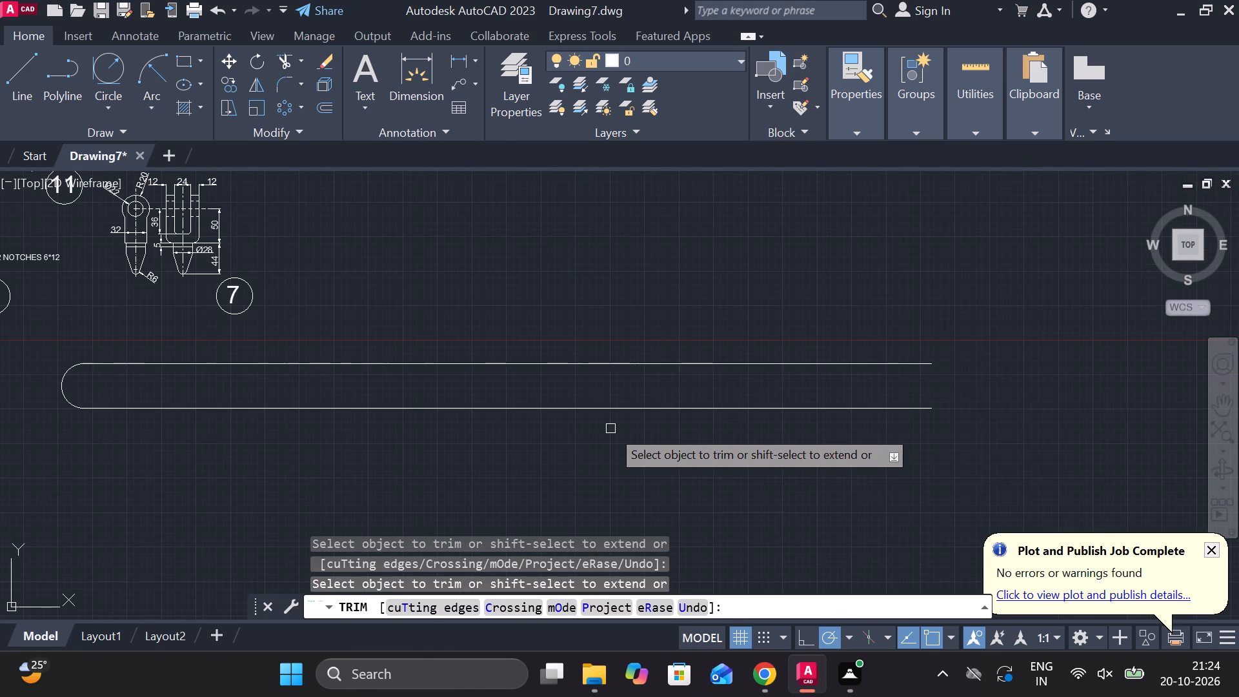
pyautogui.moveTo(492, 445); pyautogui.dragTo(516, 462, button='middle')
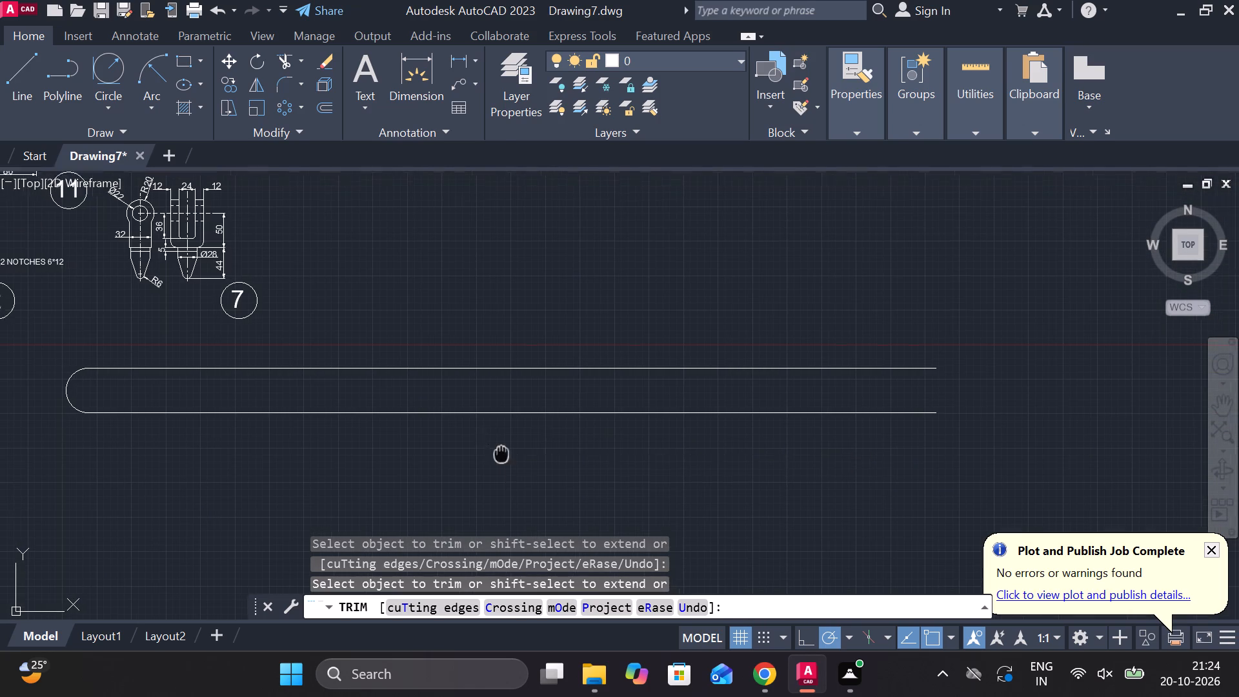
pyautogui.moveTo(516, 462); pyautogui.dragTo(749, 476, button='middle')
pyautogui.scroll(-1, 595, 429)
pyautogui.scroll(3, 451, 419)
pyautogui.press('Escape')
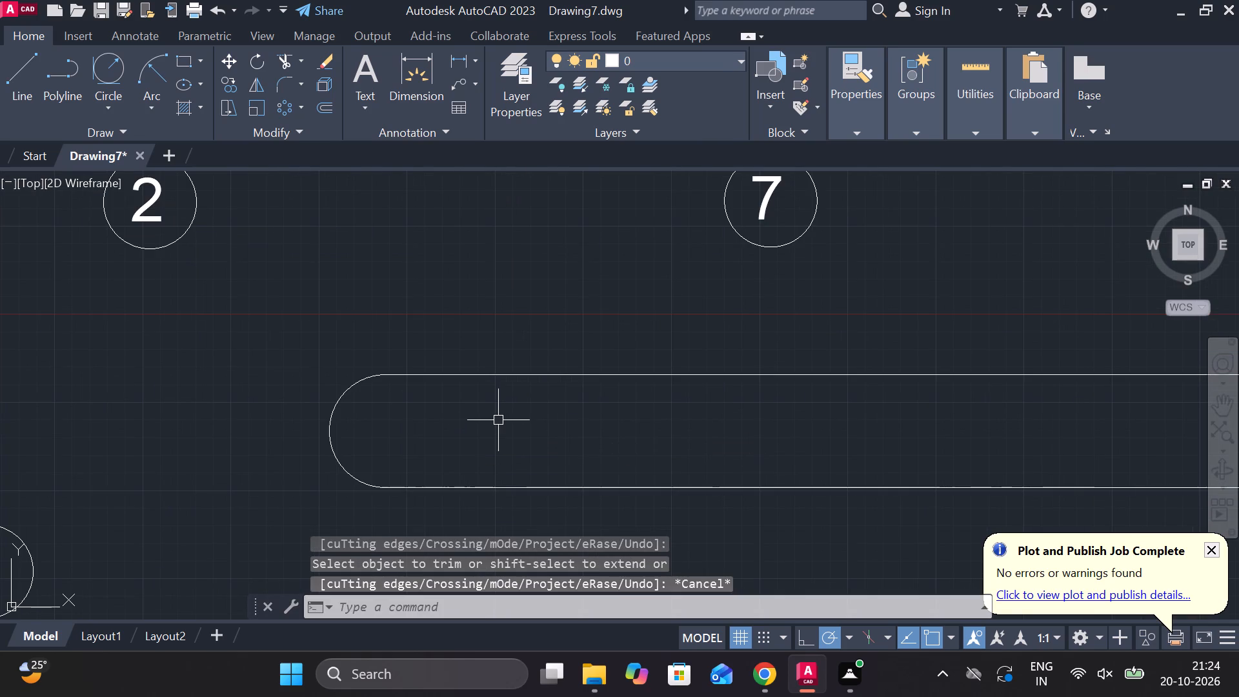
# Draw a vertical line about 56 long upward from the centre of the rounded end.
pyautogui.press('l')
pyautogui.press('Return')
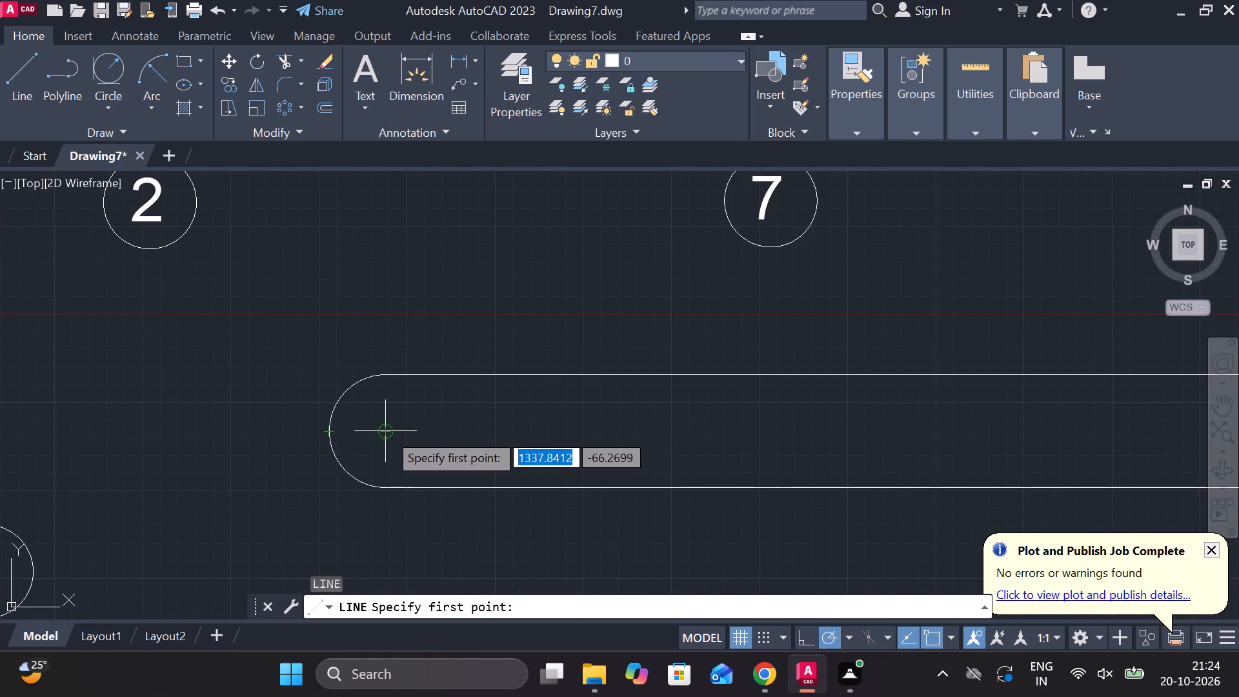
pyautogui.click(387, 432)
pyautogui.moveTo(389, 433); pyautogui.dragTo(384, 403, button='middle')
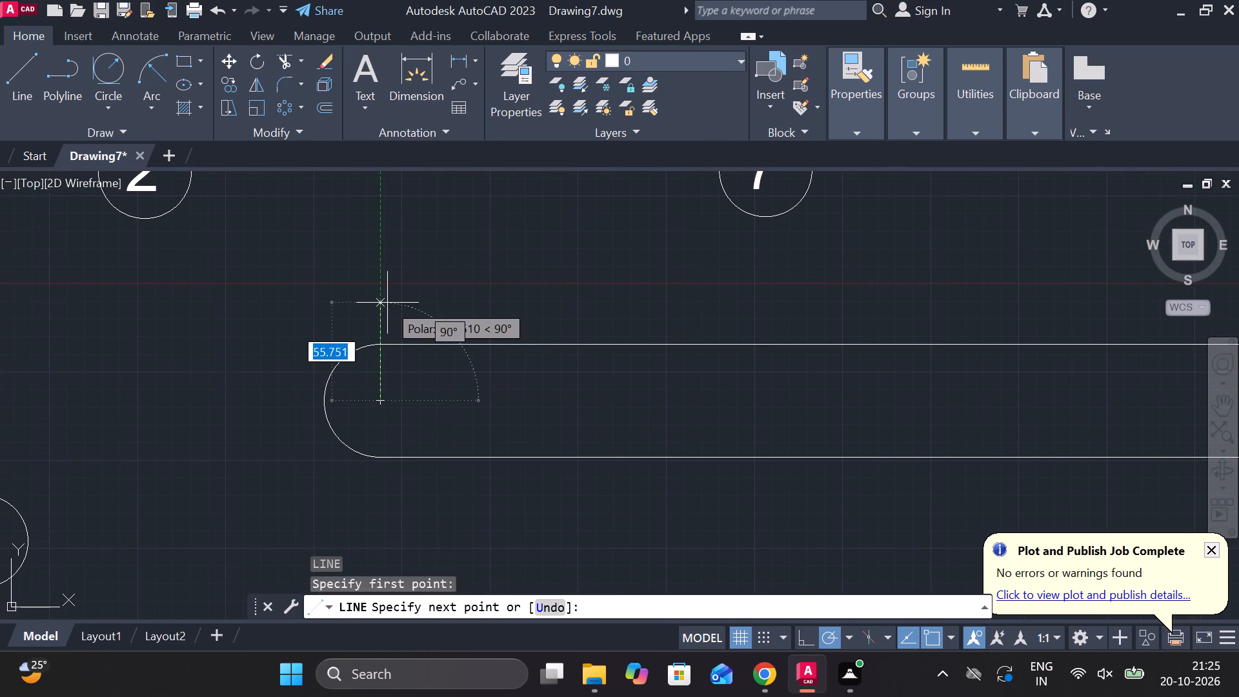
pyautogui.click(387, 303)
pyautogui.press('Escape')
# Lengthen the vertical centre line downward from the arc centre so it extends past the lower long line.
pyautogui.click(383, 318)
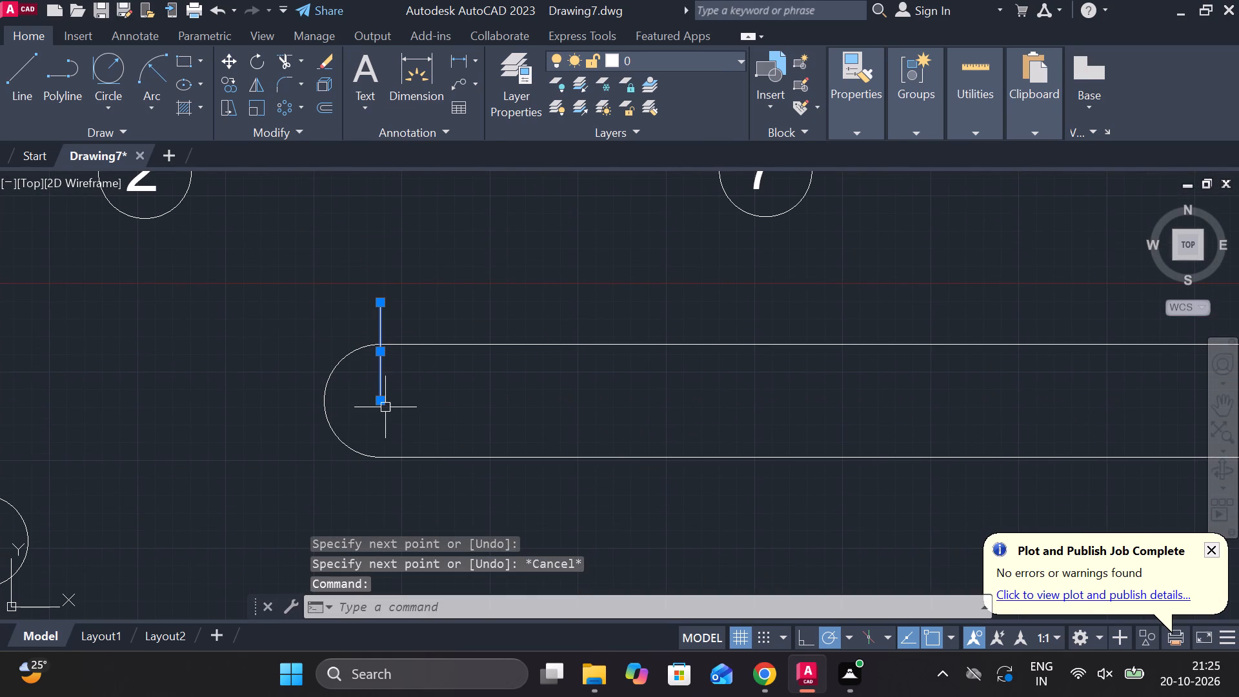
pyautogui.click(386, 399)
pyautogui.press('Escape')
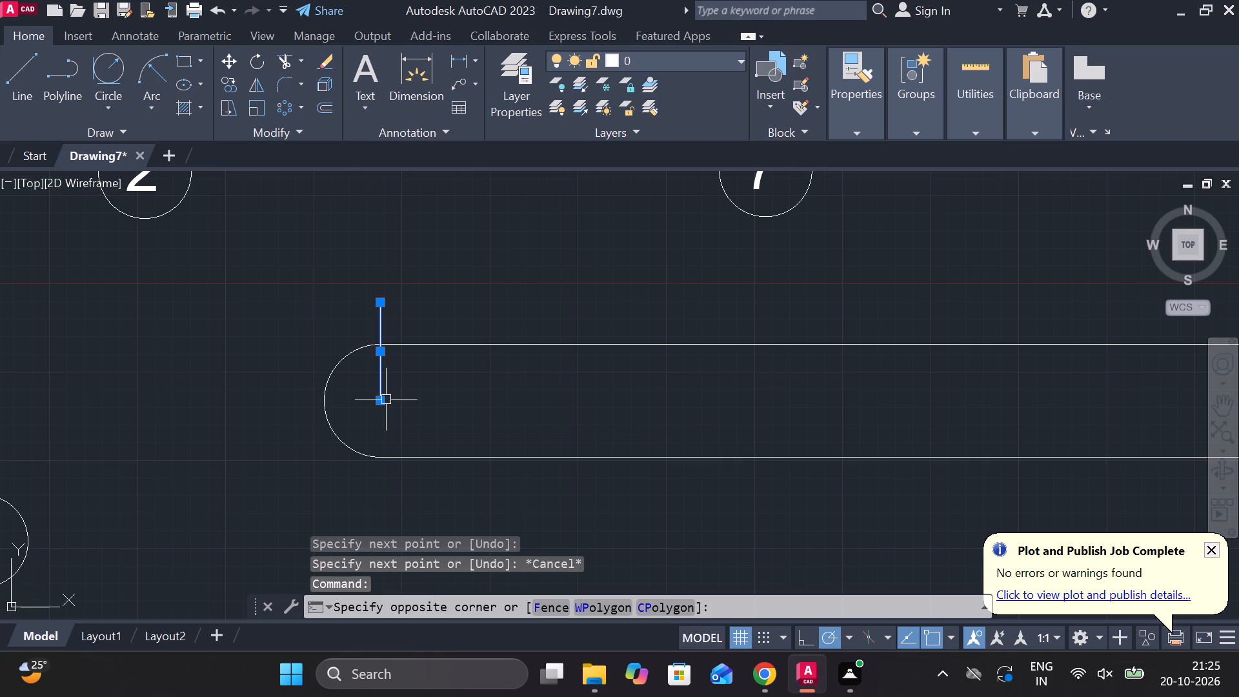
pyautogui.click(415, 450)
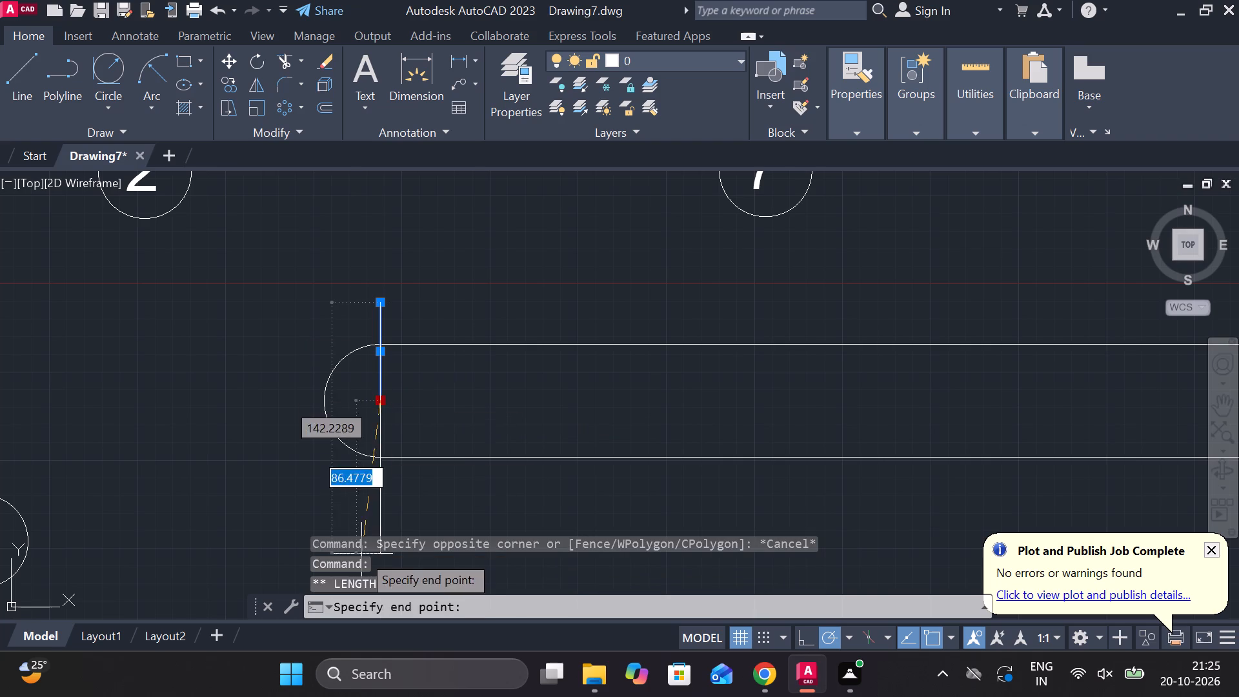
pyautogui.scroll(1, 382, 507)
pyautogui.scroll(-2, 382, 507)
pyautogui.moveTo(382, 496); pyautogui.dragTo(397, 458, button='middle')
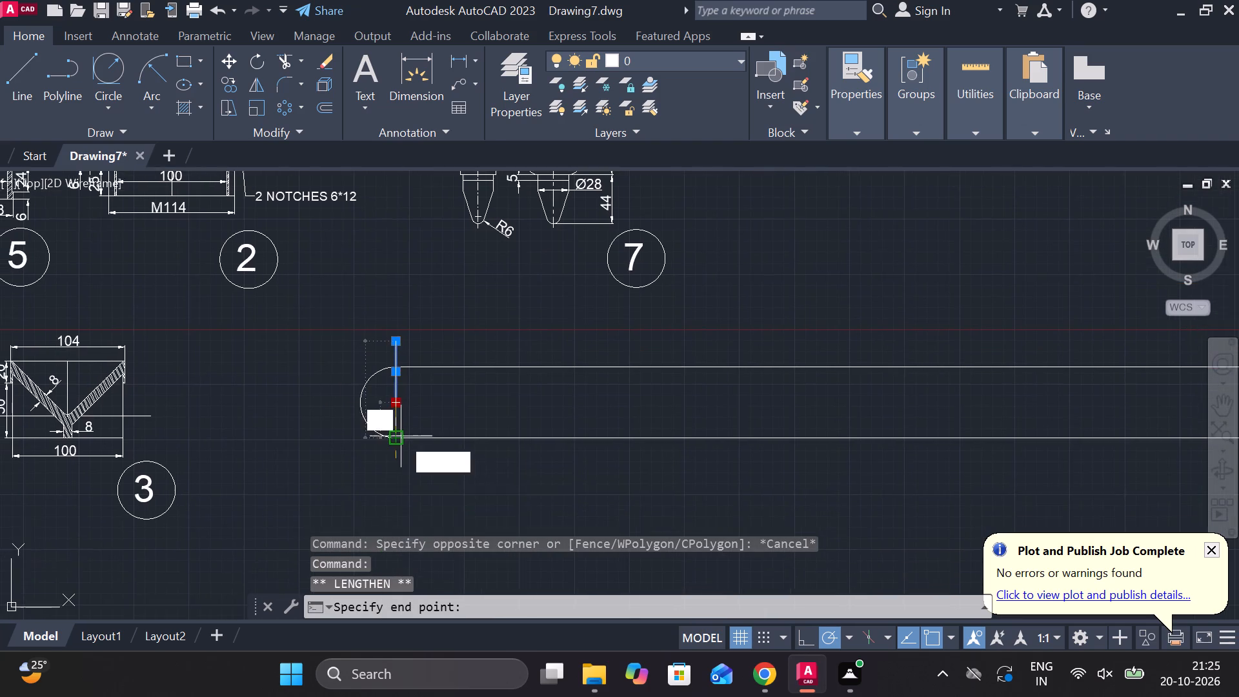
pyautogui.scroll(2, 401, 436)
pyautogui.click(394, 489)
pyautogui.press('Escape')
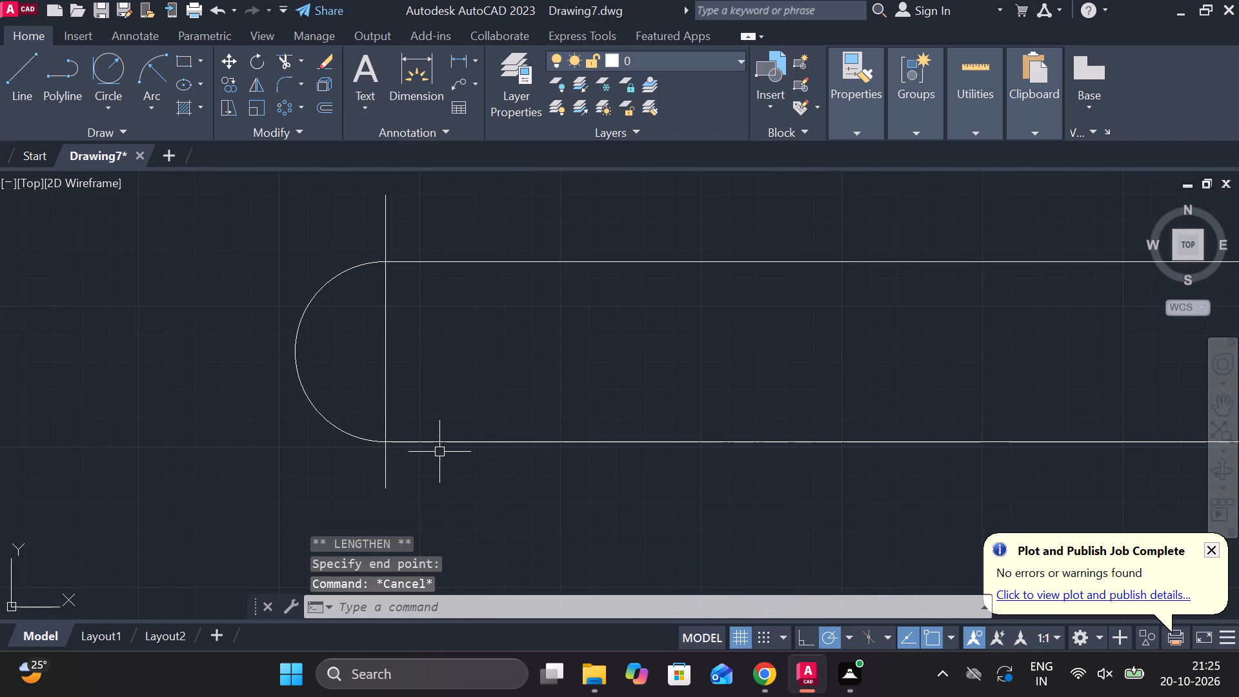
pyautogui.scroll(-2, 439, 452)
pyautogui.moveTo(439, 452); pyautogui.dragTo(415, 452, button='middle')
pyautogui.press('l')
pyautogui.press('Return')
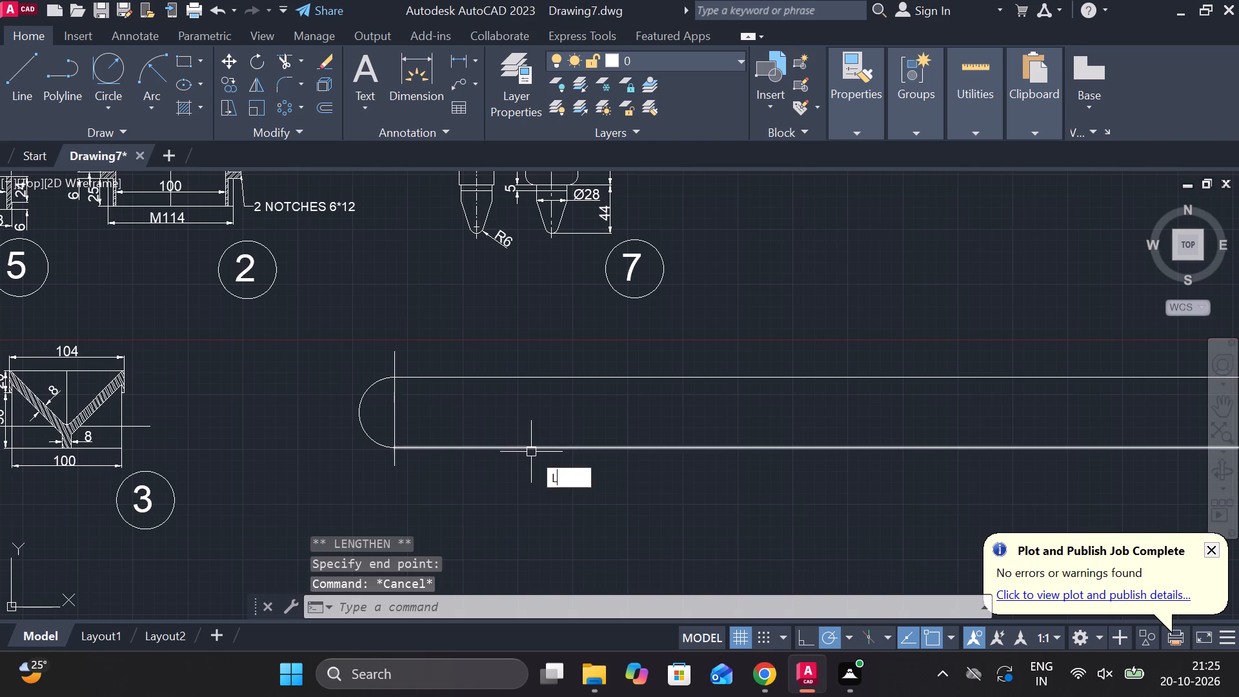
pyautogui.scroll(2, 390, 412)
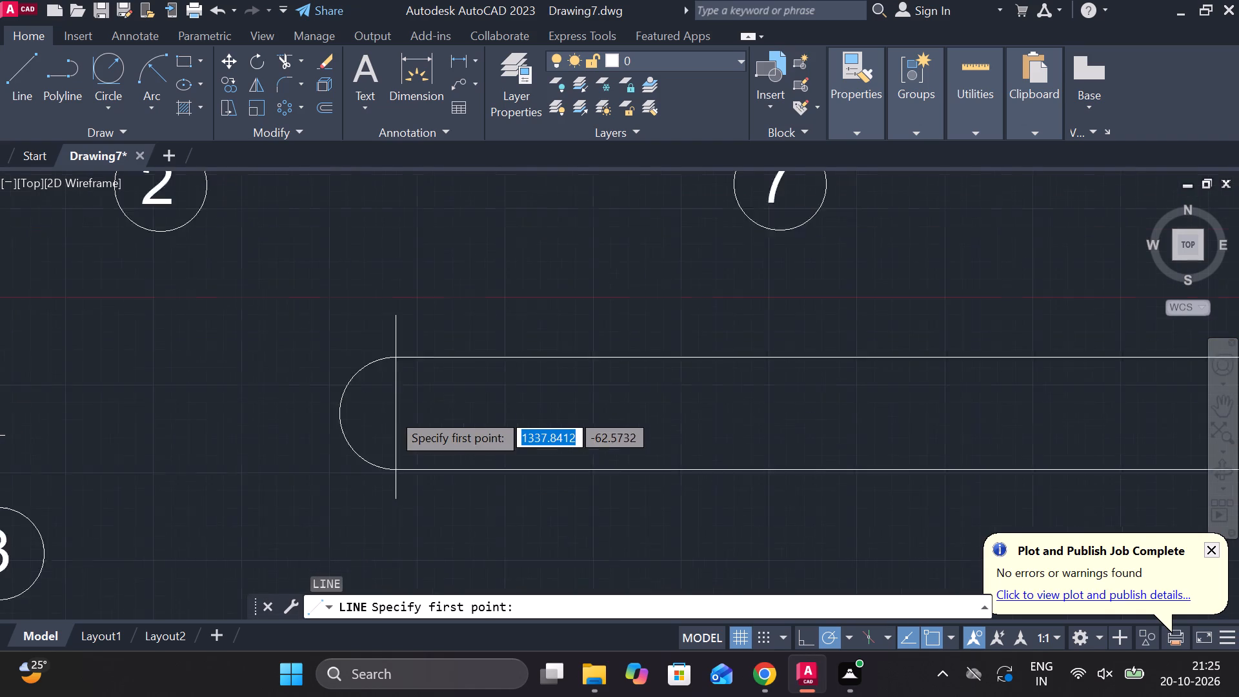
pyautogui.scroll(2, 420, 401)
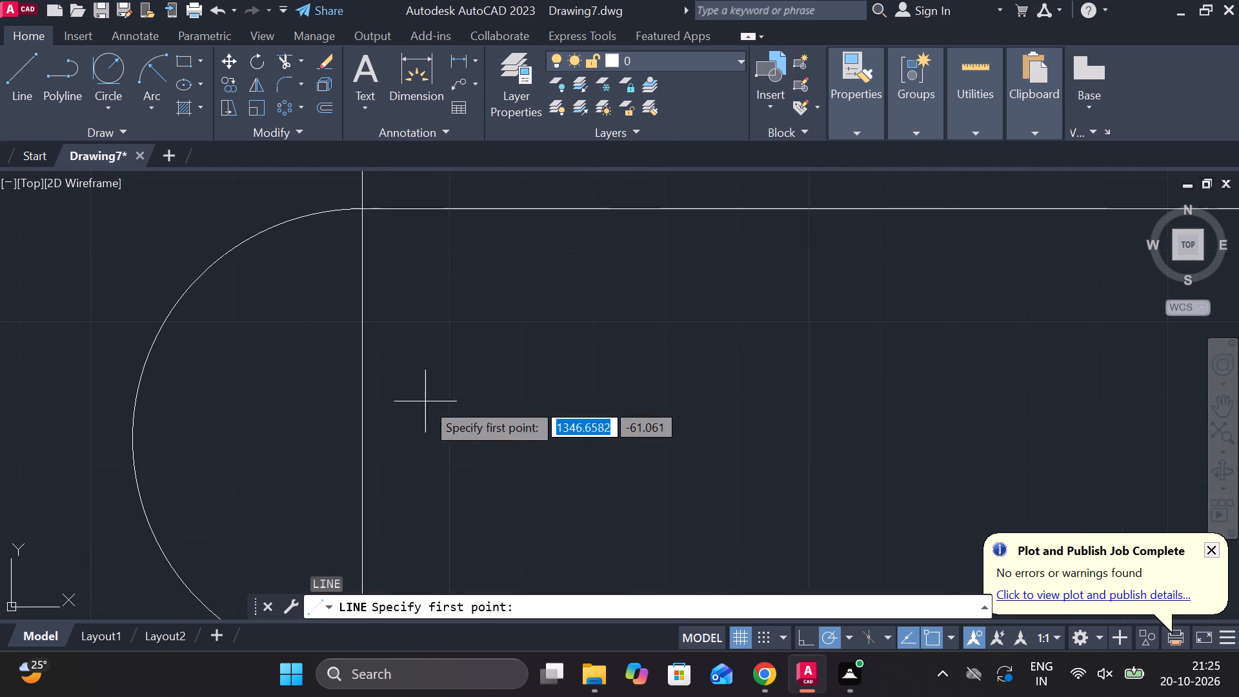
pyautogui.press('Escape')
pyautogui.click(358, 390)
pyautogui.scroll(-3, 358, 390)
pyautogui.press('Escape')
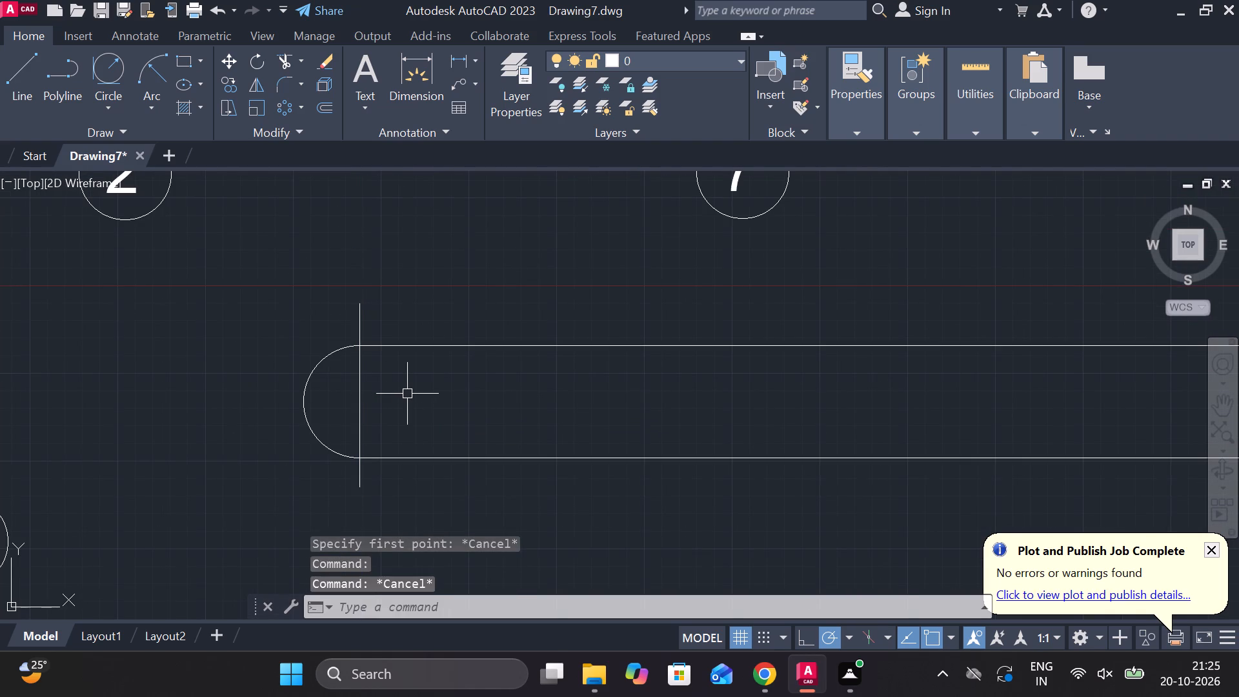
# Draw a horizontal centre line from the arc's left midpoint to the right, past the open ends of the two long lines.
pyautogui.press('l')
pyautogui.press('Return')
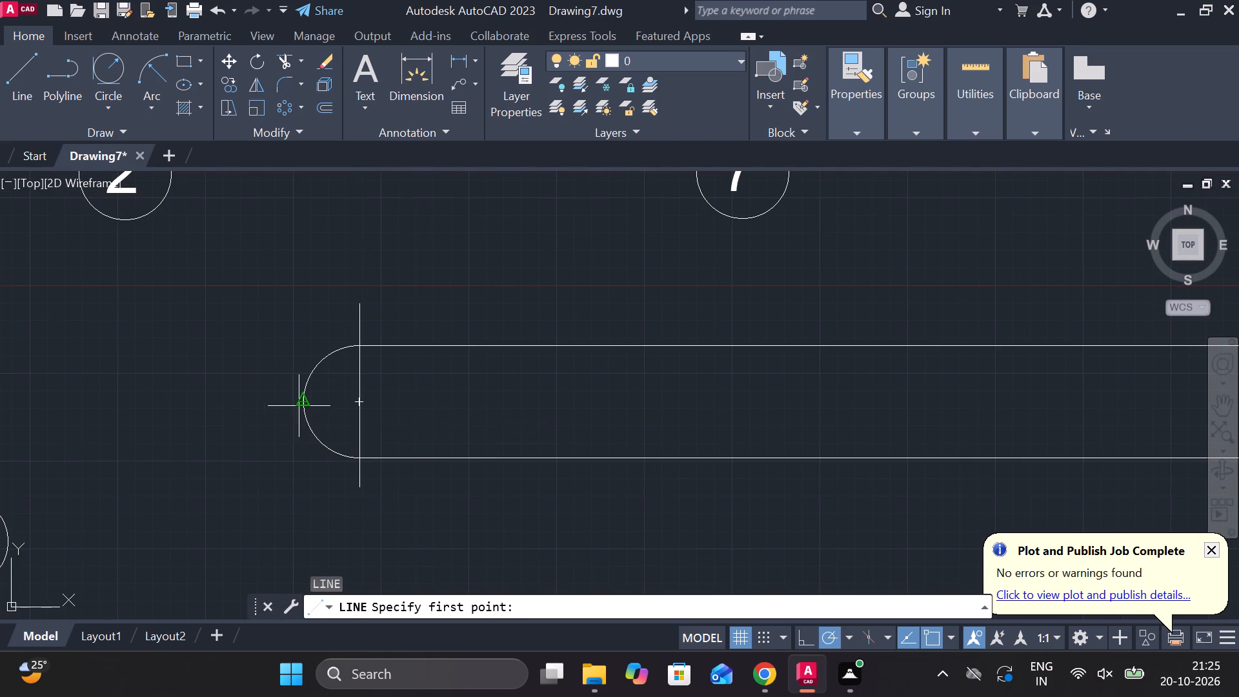
pyautogui.click(299, 406)
pyautogui.scroll(-3, 463, 402)
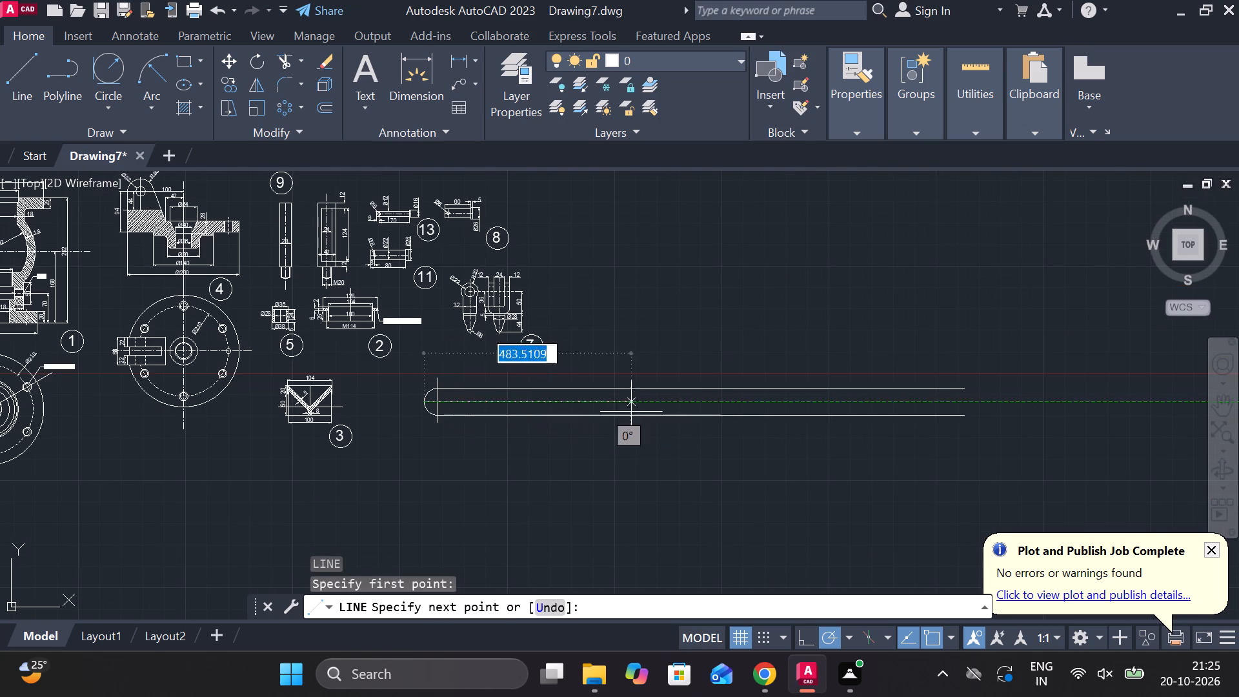
pyautogui.click(1068, 409)
pyautogui.press('Escape')
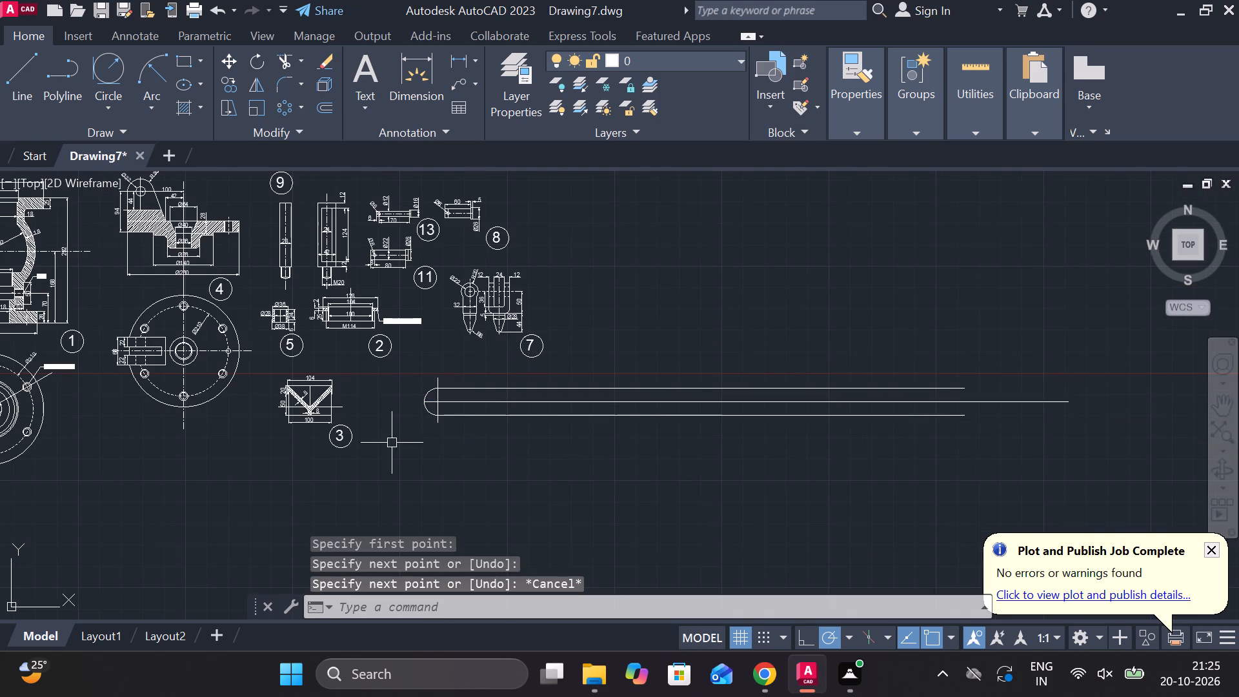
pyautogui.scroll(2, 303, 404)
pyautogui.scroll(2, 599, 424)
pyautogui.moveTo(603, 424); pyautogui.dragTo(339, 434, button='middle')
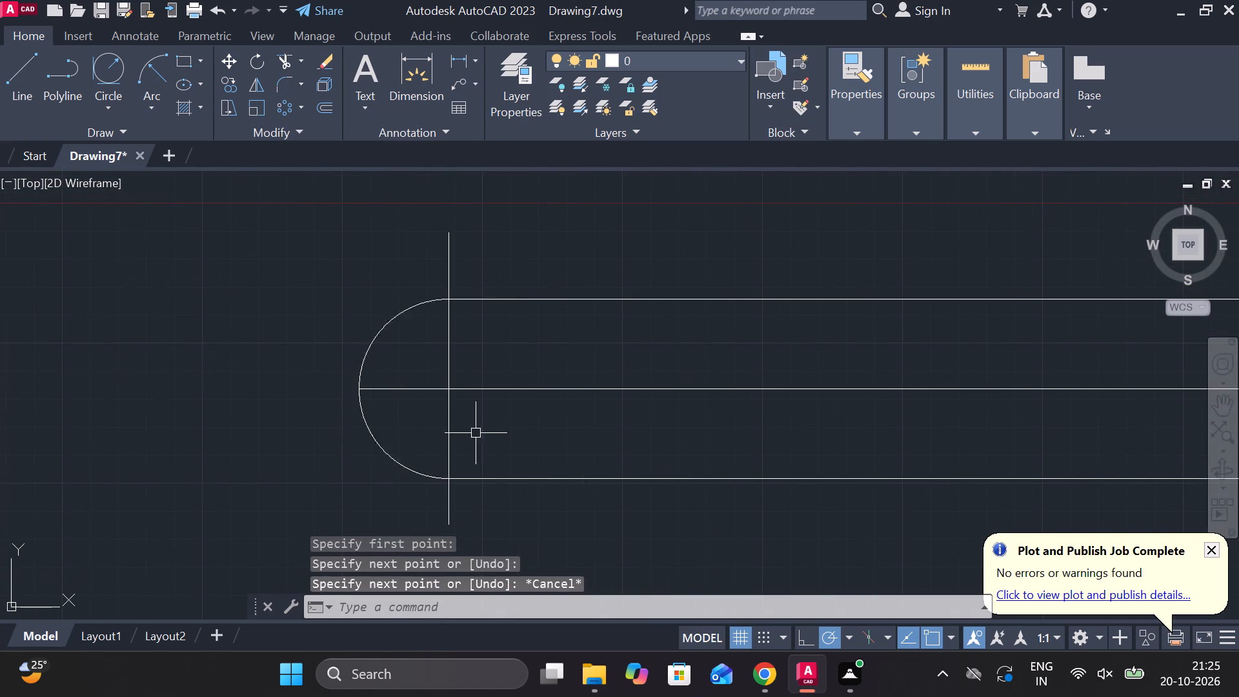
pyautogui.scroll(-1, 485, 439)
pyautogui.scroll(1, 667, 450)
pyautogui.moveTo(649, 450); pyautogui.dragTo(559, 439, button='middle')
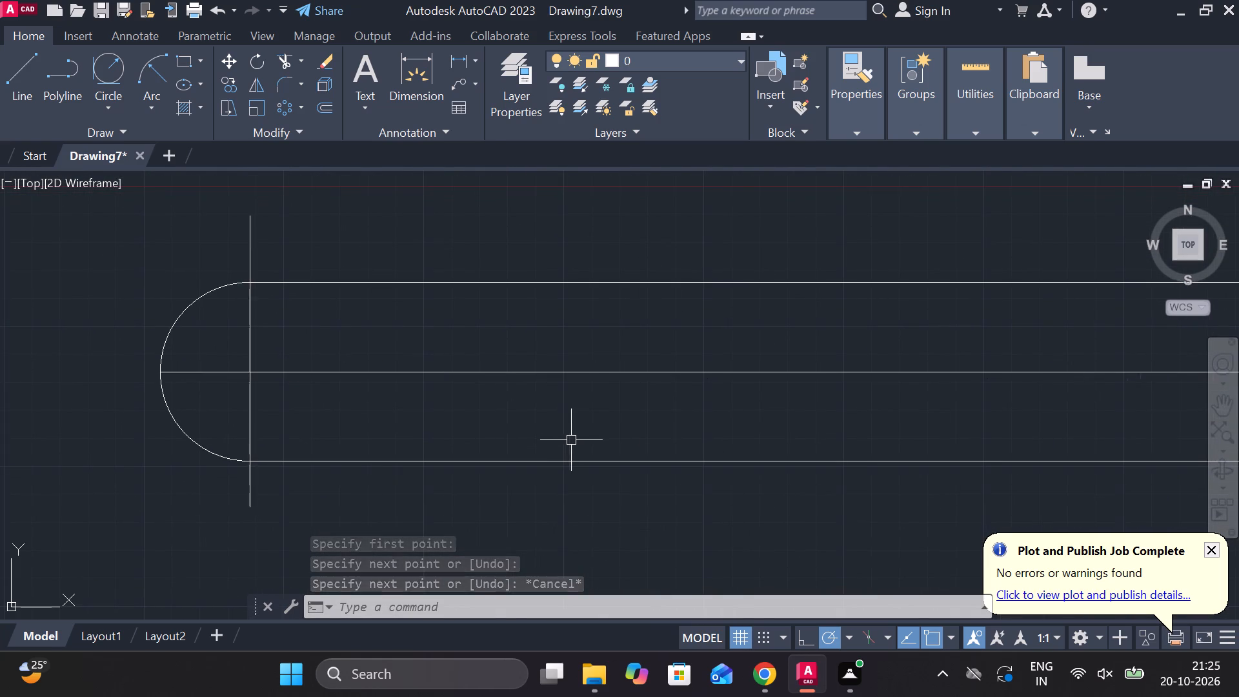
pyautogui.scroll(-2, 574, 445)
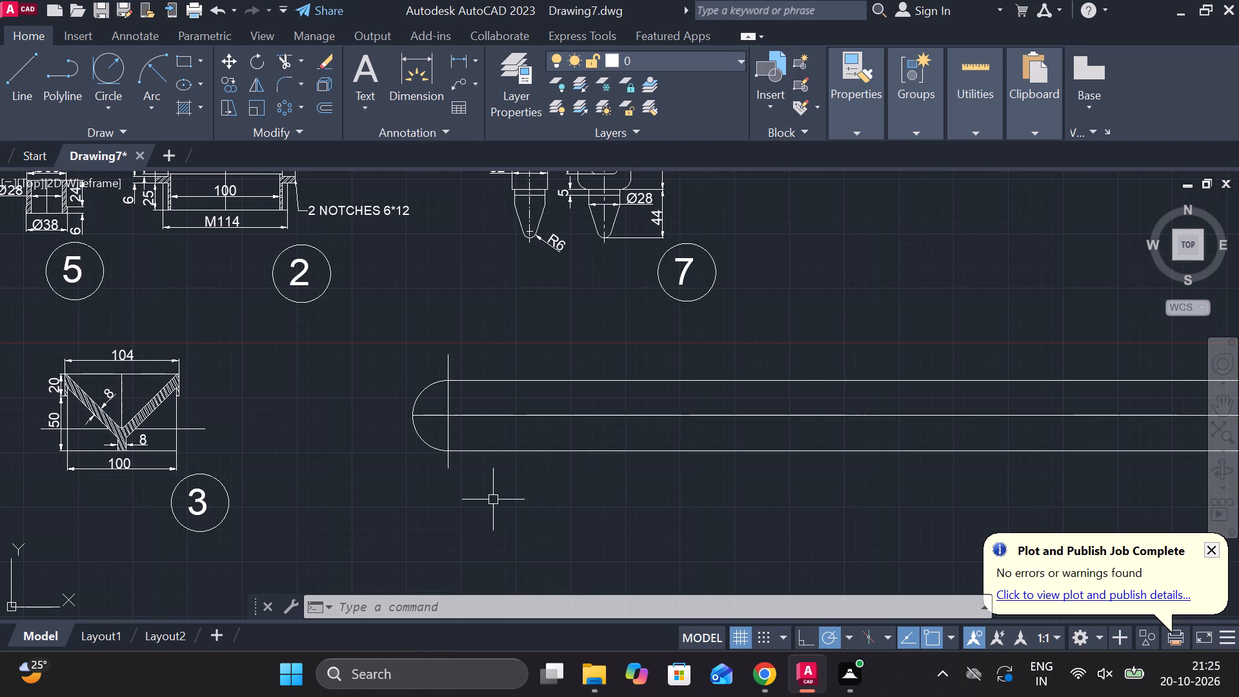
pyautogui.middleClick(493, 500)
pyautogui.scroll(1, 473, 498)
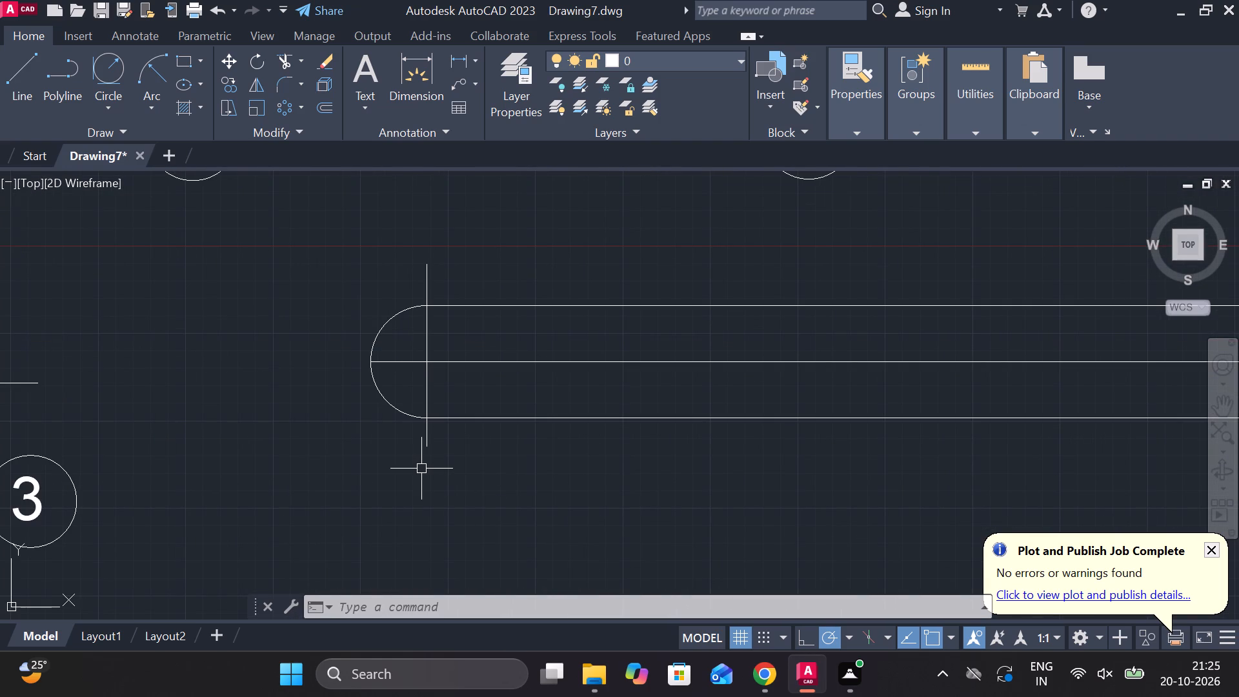
# Measure the vertical spacing between the two long lines of the round-ended part.
pyautogui.scroll(-2, 521, 384)
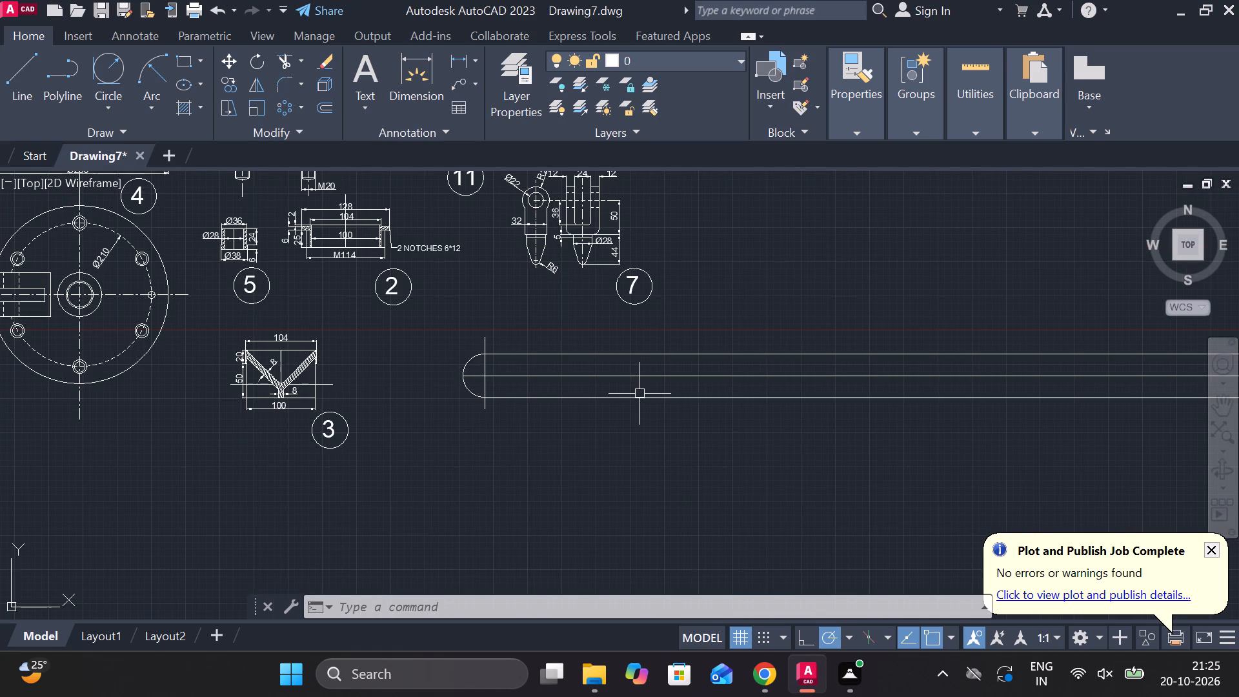
pyautogui.scroll(1, 547, 404)
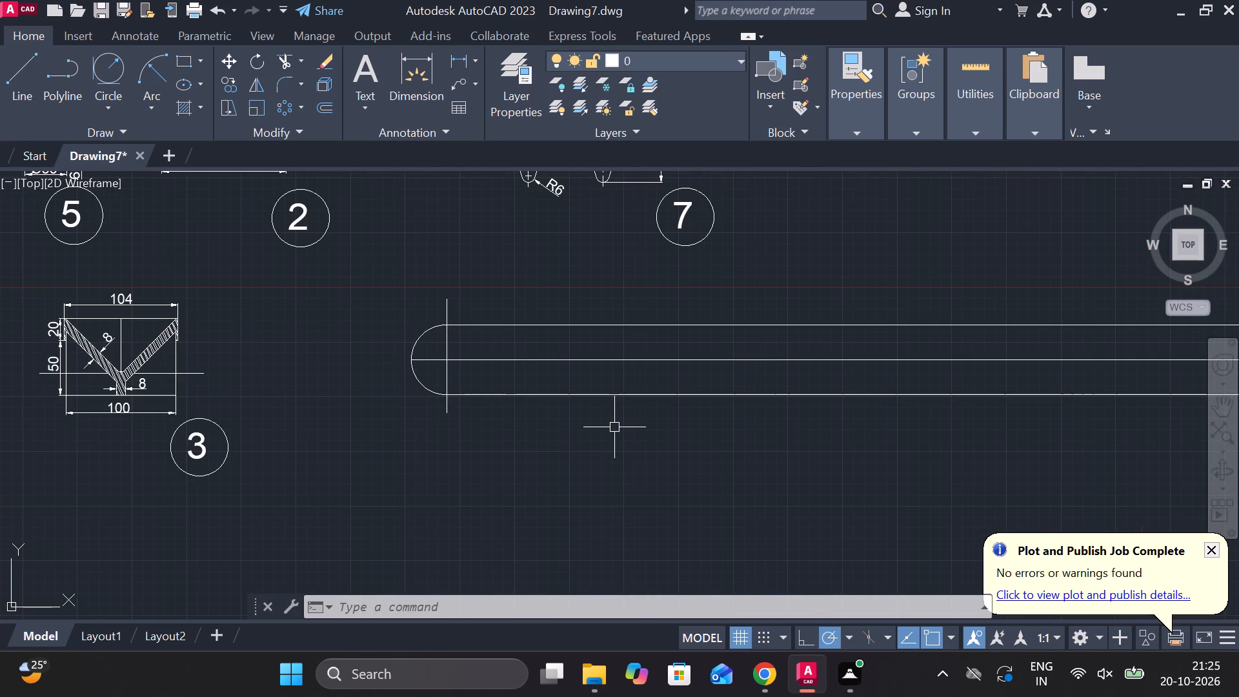
pyautogui.click(451, 53)
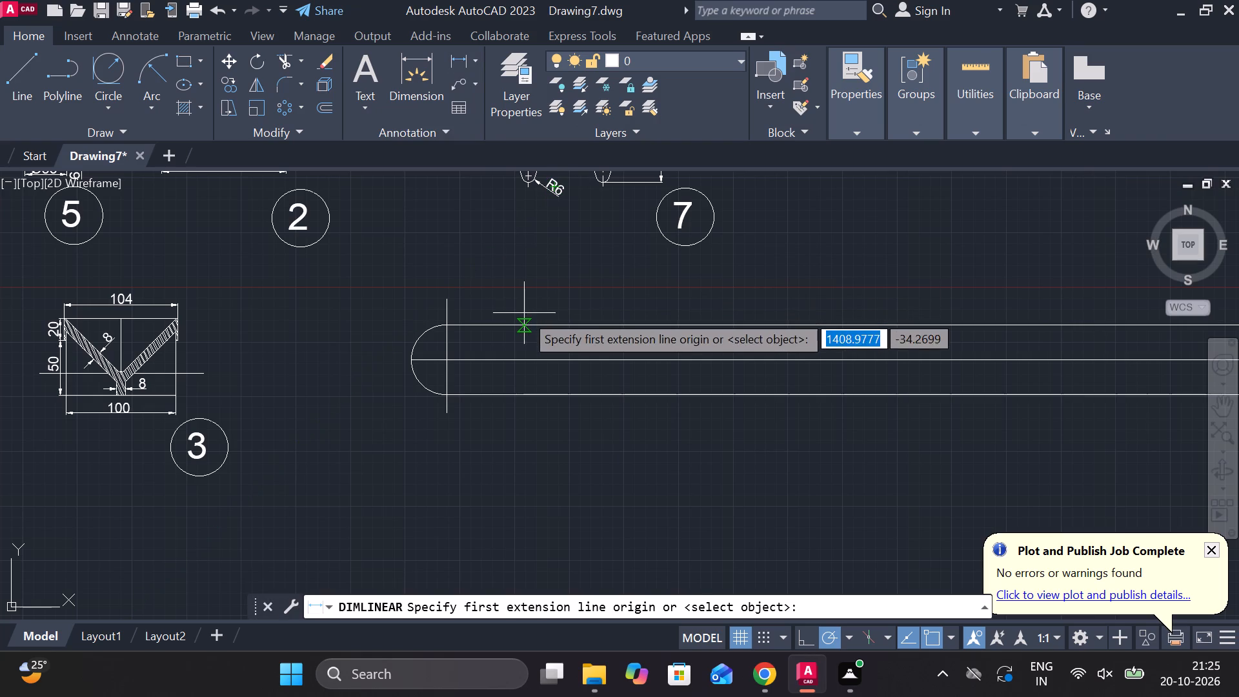
pyautogui.click(524, 313)
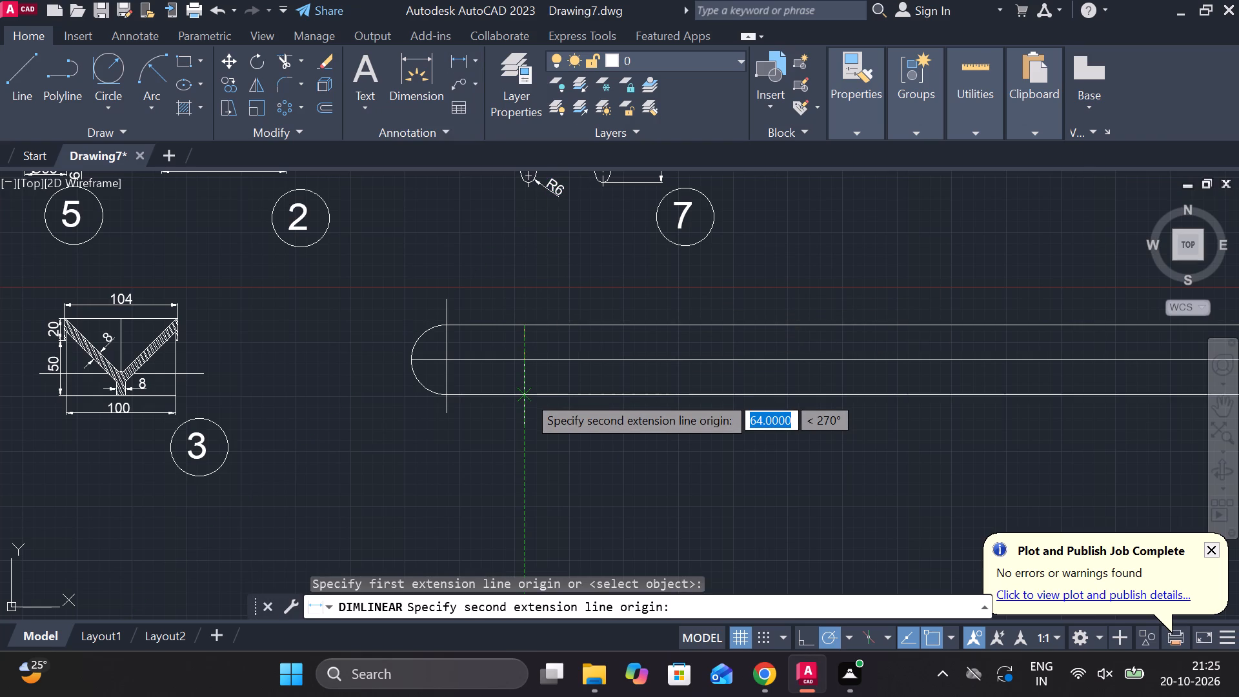
pyautogui.press('Escape')
pyautogui.scroll(-2, 527, 394)
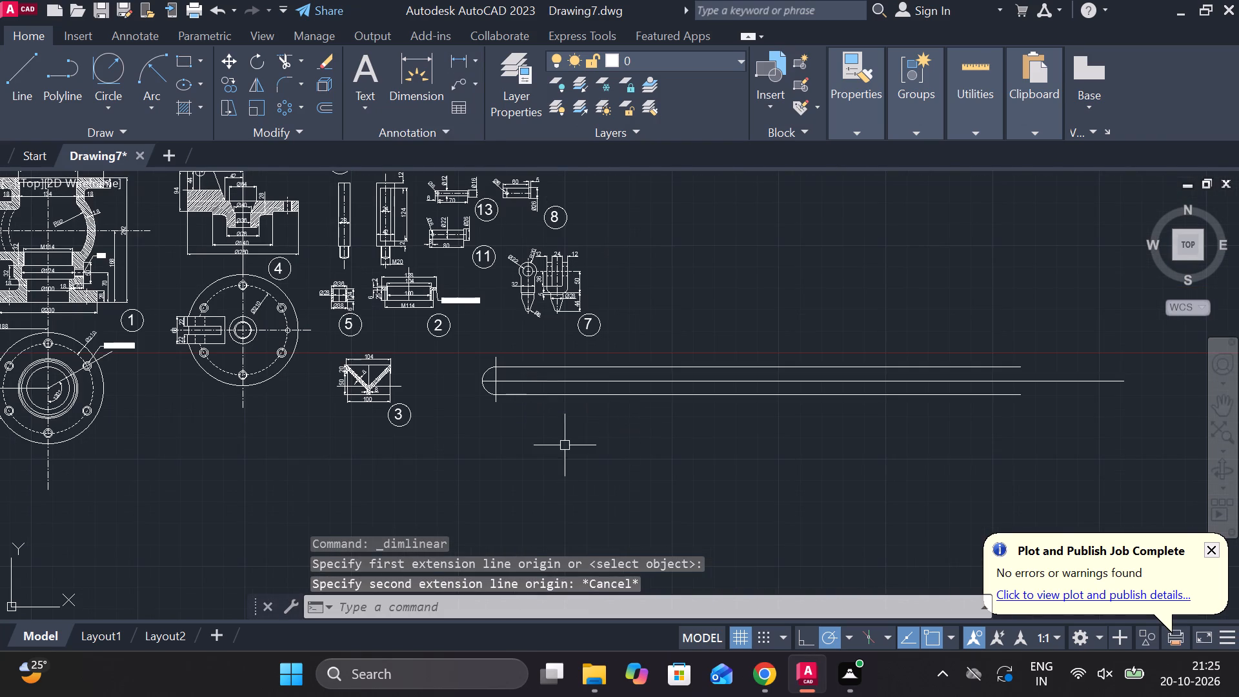
# Draw a 270 long horizontal line below the round-ended part, starting directly under the arc's leftmost point.
pyautogui.scroll(2, 556, 445)
pyautogui.press('l')
pyautogui.press('Return')
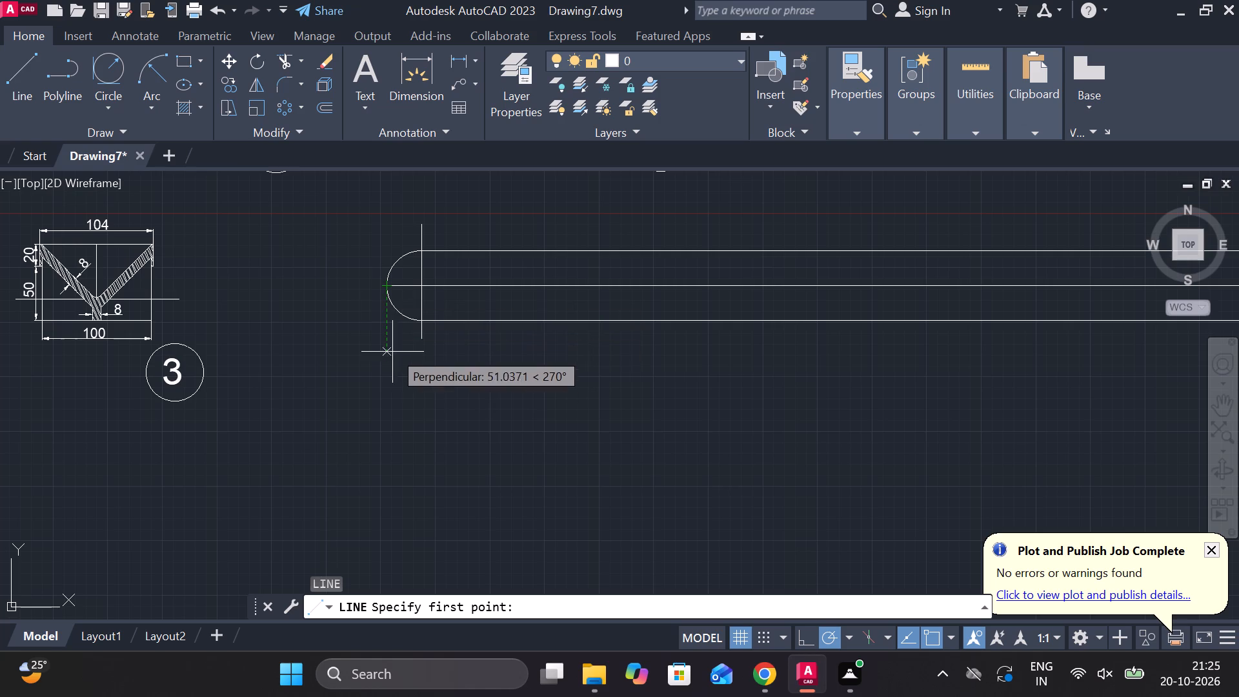
pyautogui.click(399, 370)
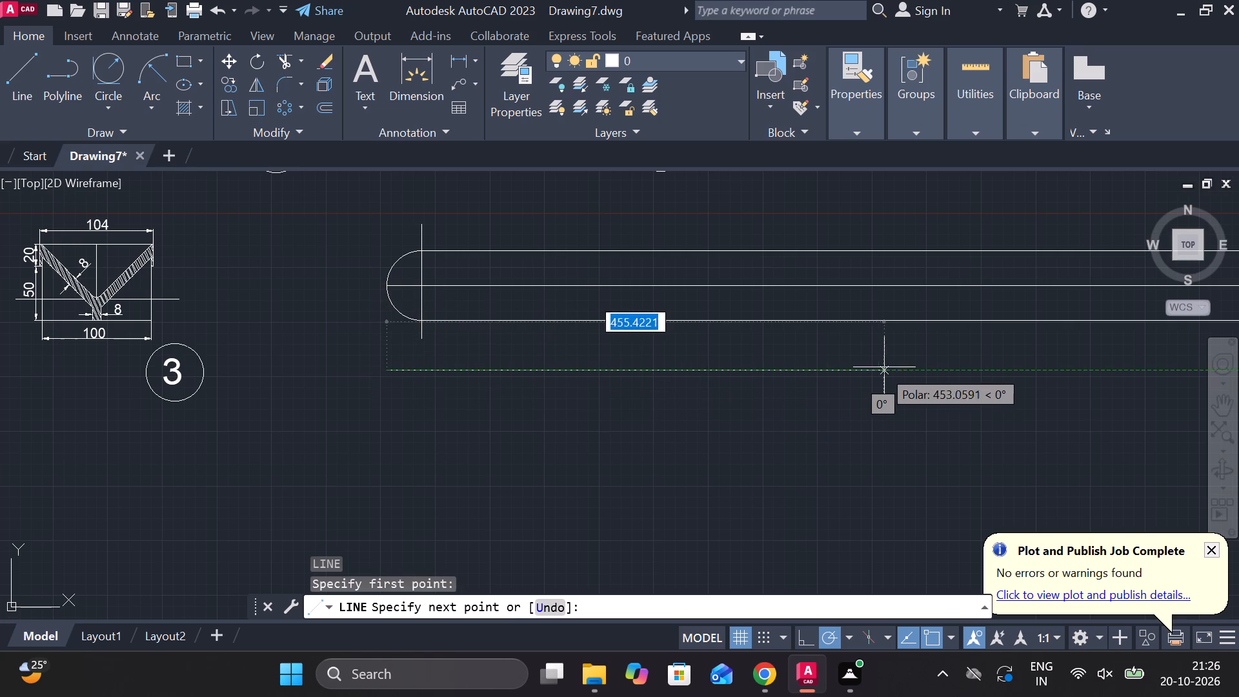
pyautogui.press('2')
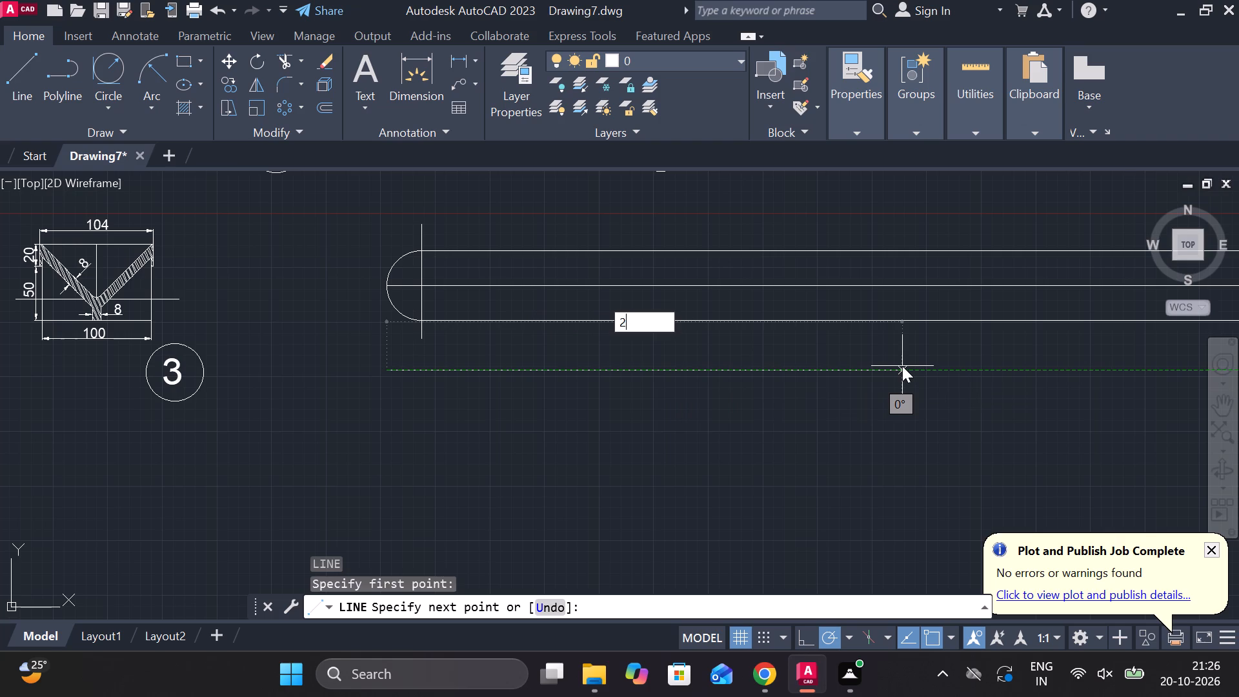
pyautogui.write('70')
pyautogui.press('Return')
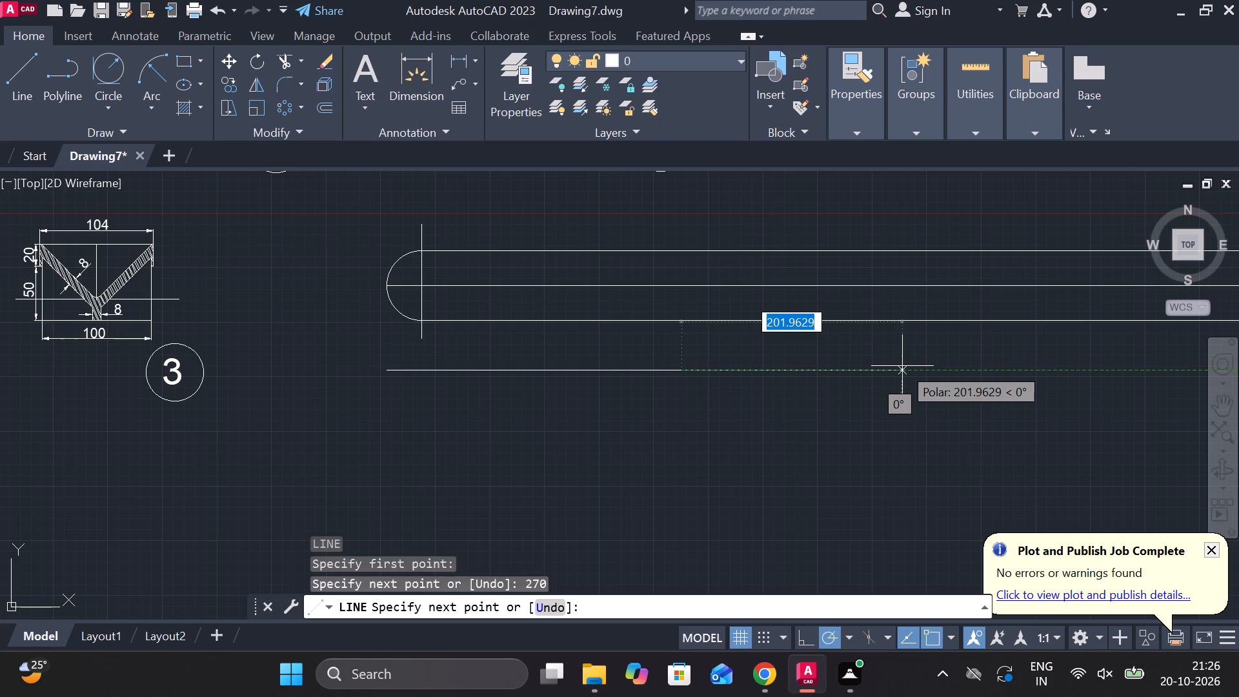
pyautogui.scroll(1, 652, 453)
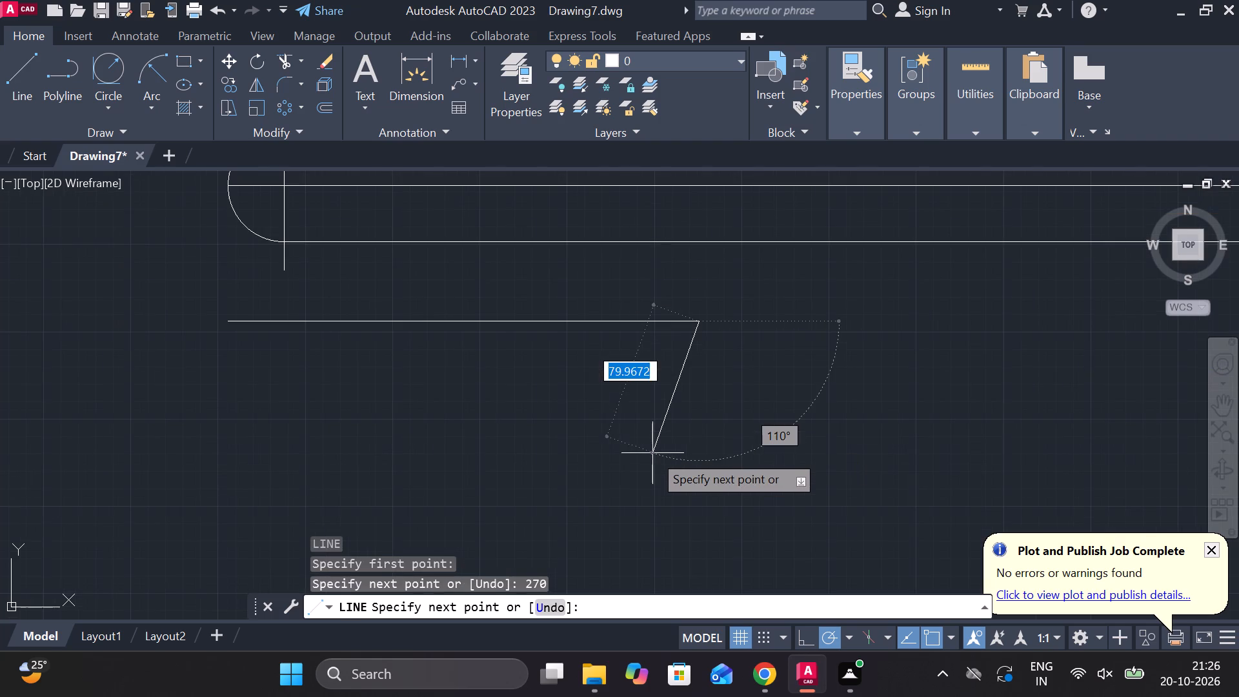
pyautogui.scroll(-1, 652, 453)
pyautogui.scroll(-2, 713, 436)
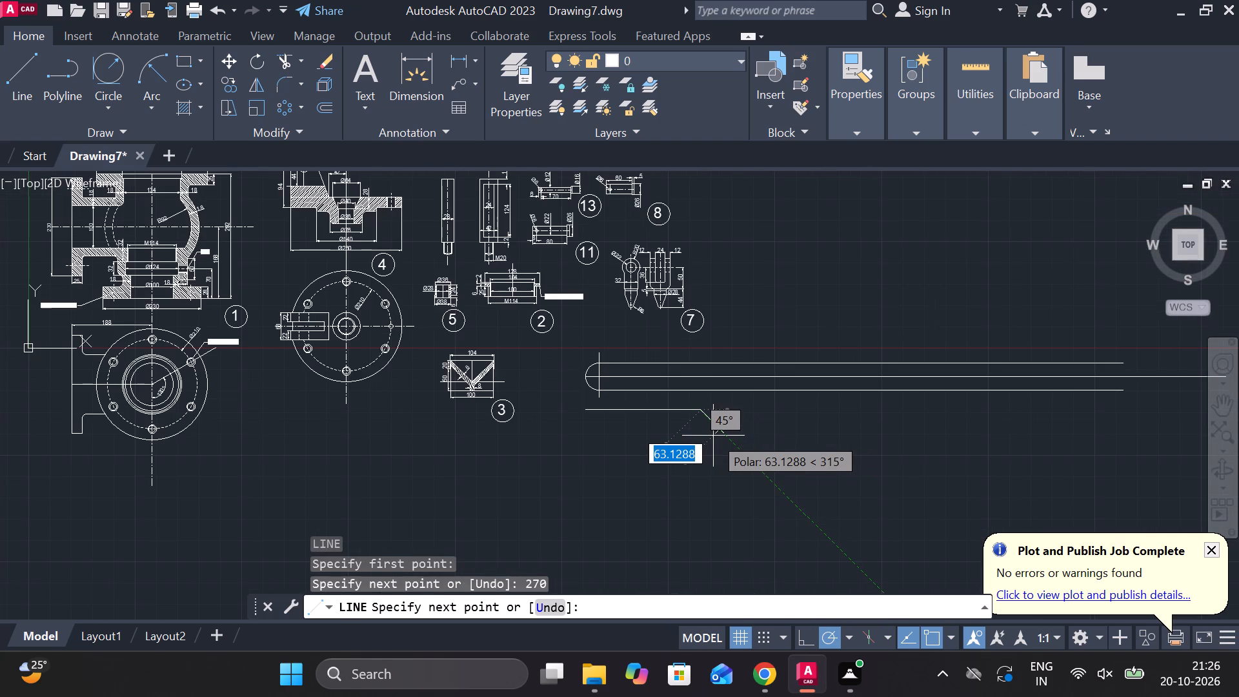
pyautogui.scroll(1, 713, 436)
pyautogui.scroll(-2, 713, 436)
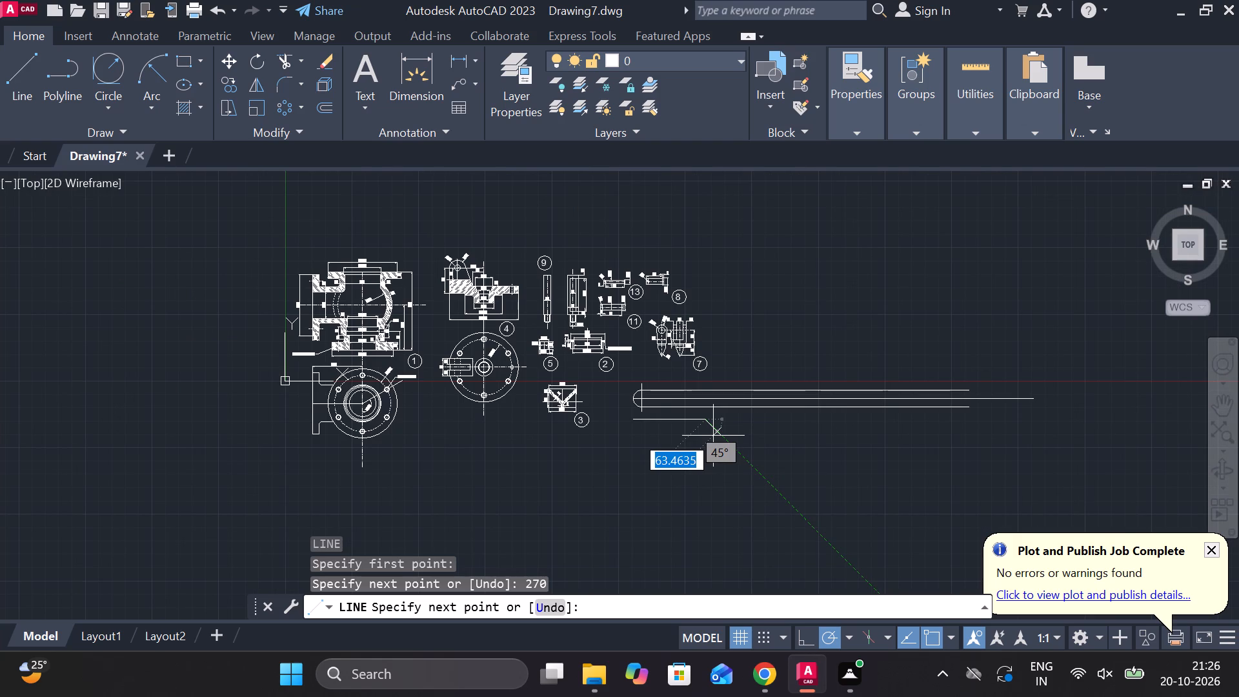
pyautogui.scroll(2, 714, 412)
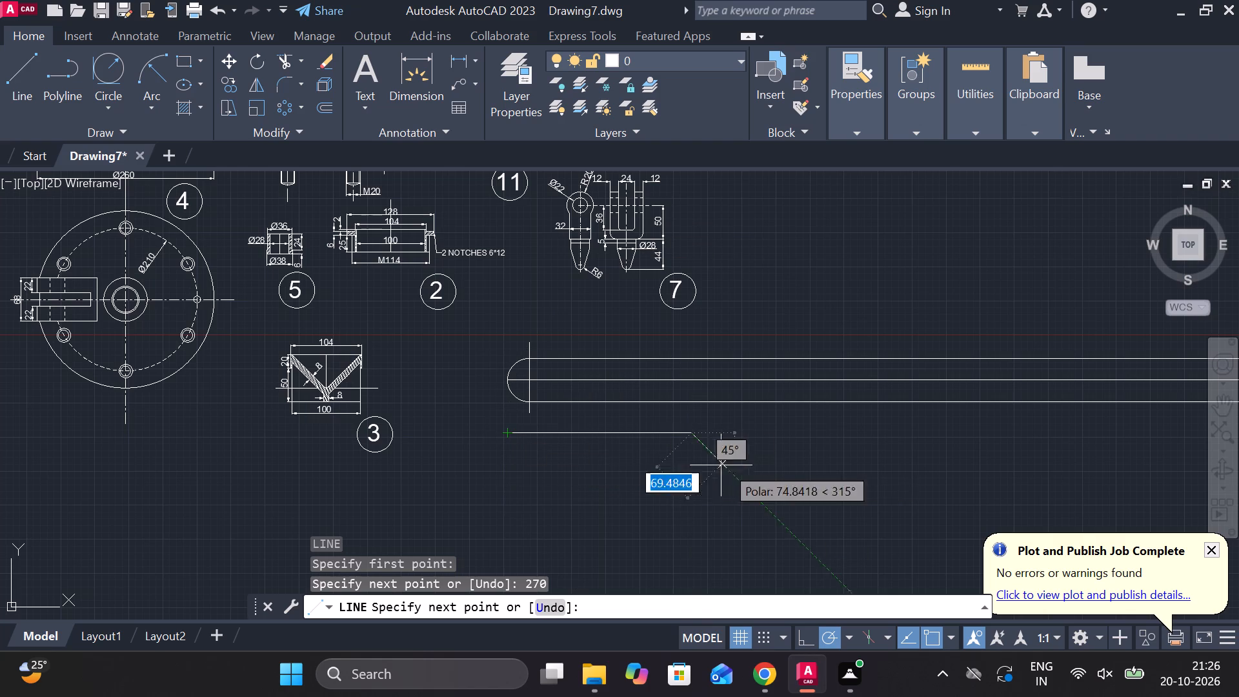
pyautogui.scroll(1, 681, 467)
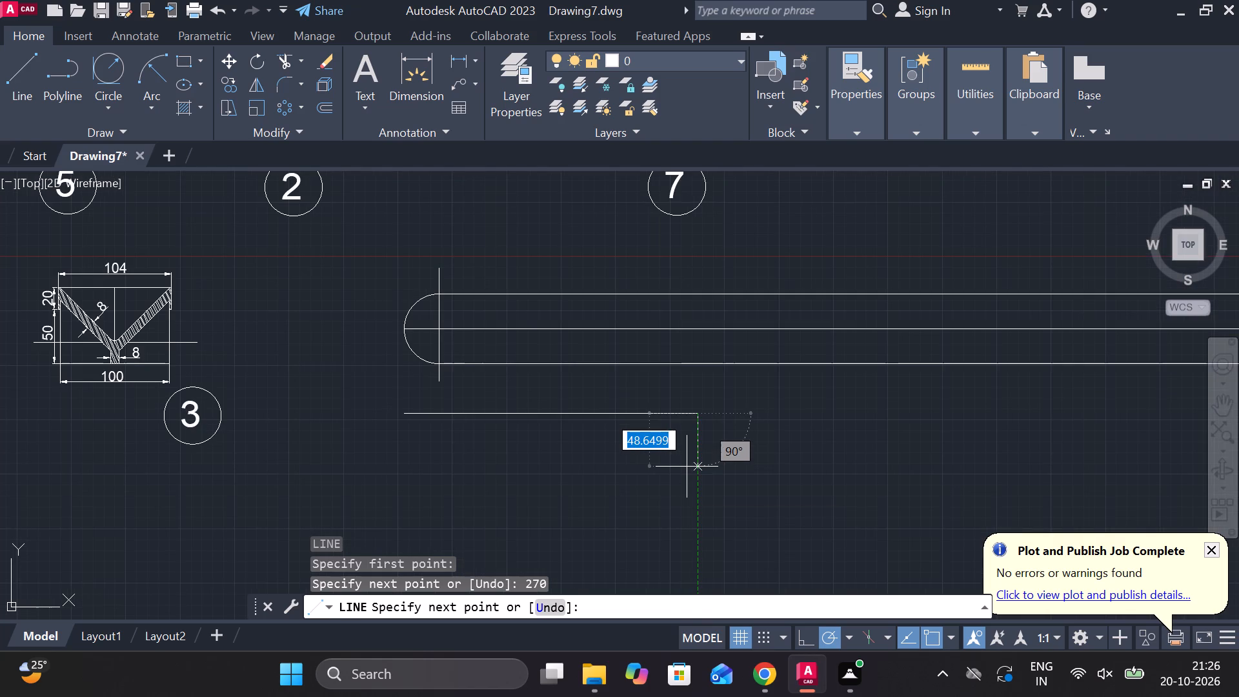
pyautogui.press('Escape')
# Complete a 270 by 22 rectangle below the new line by drawing its left, bottom and right sides.
pyautogui.press('l')
pyautogui.press('Return')
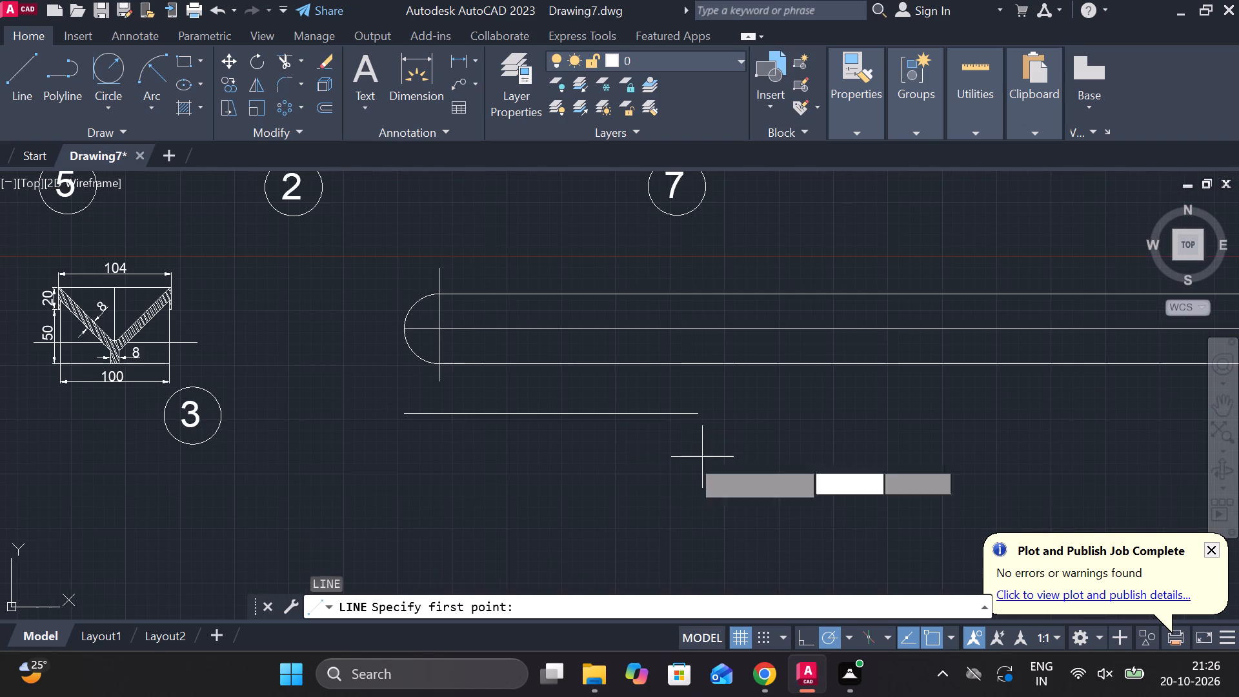
pyautogui.click(396, 416)
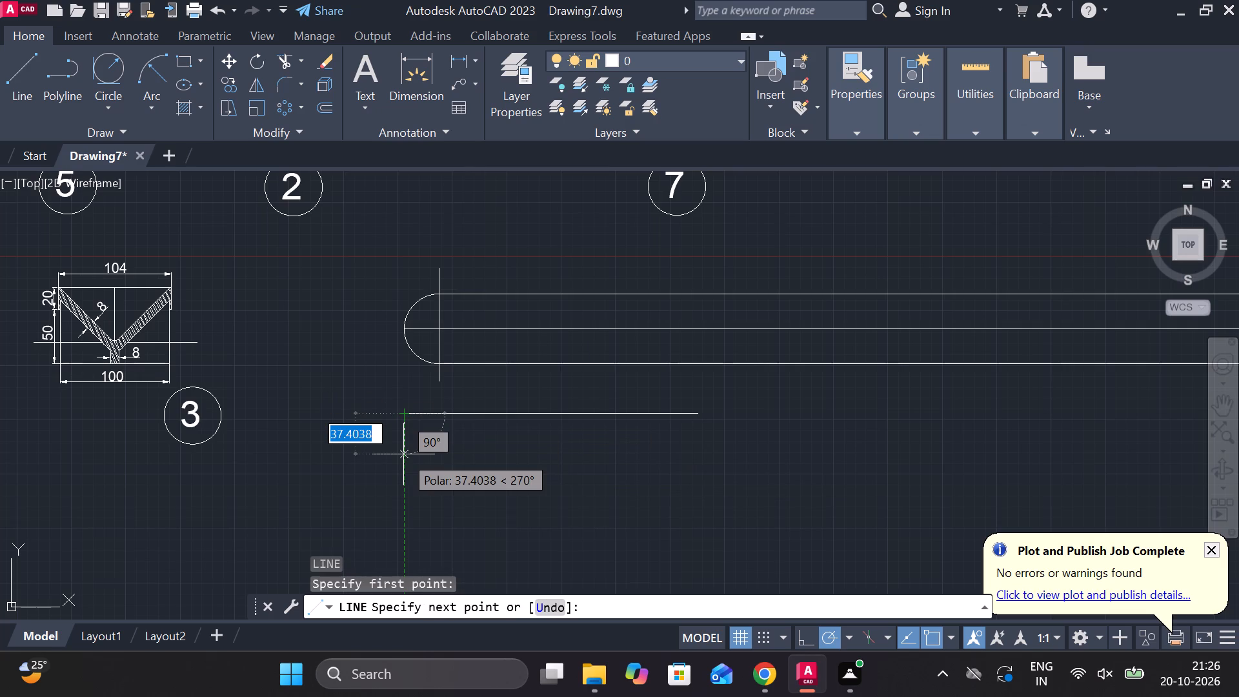
pyautogui.write('22')
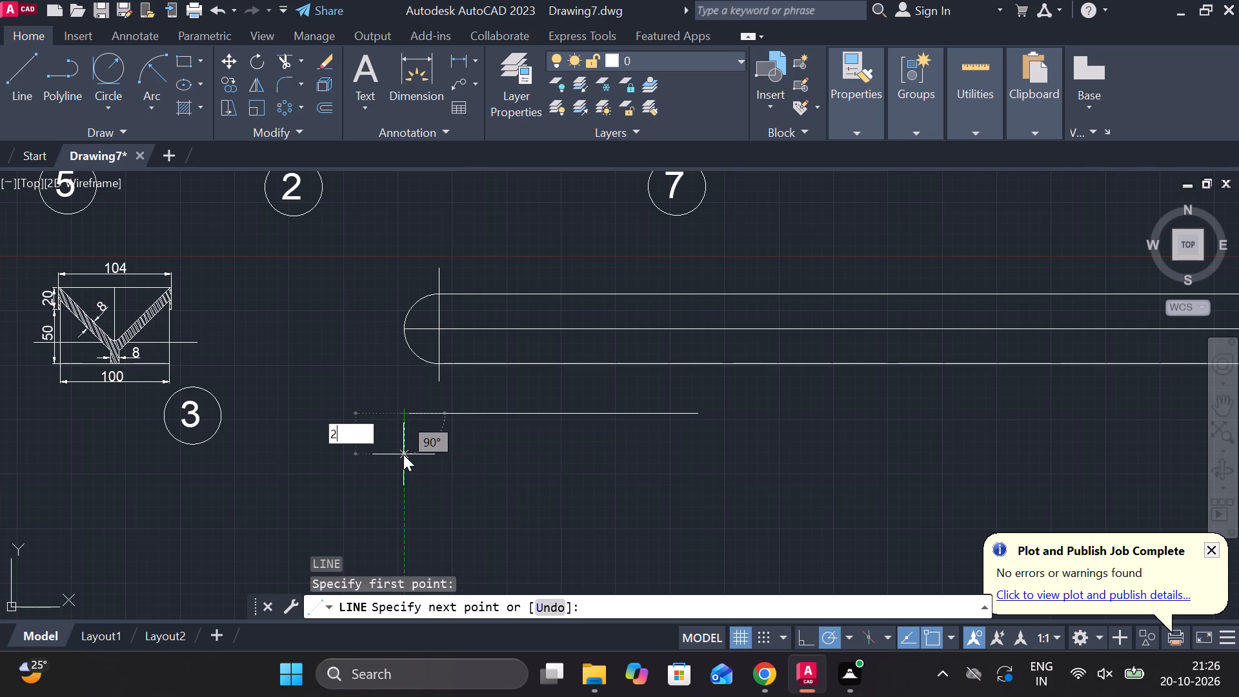
pyautogui.press('space')
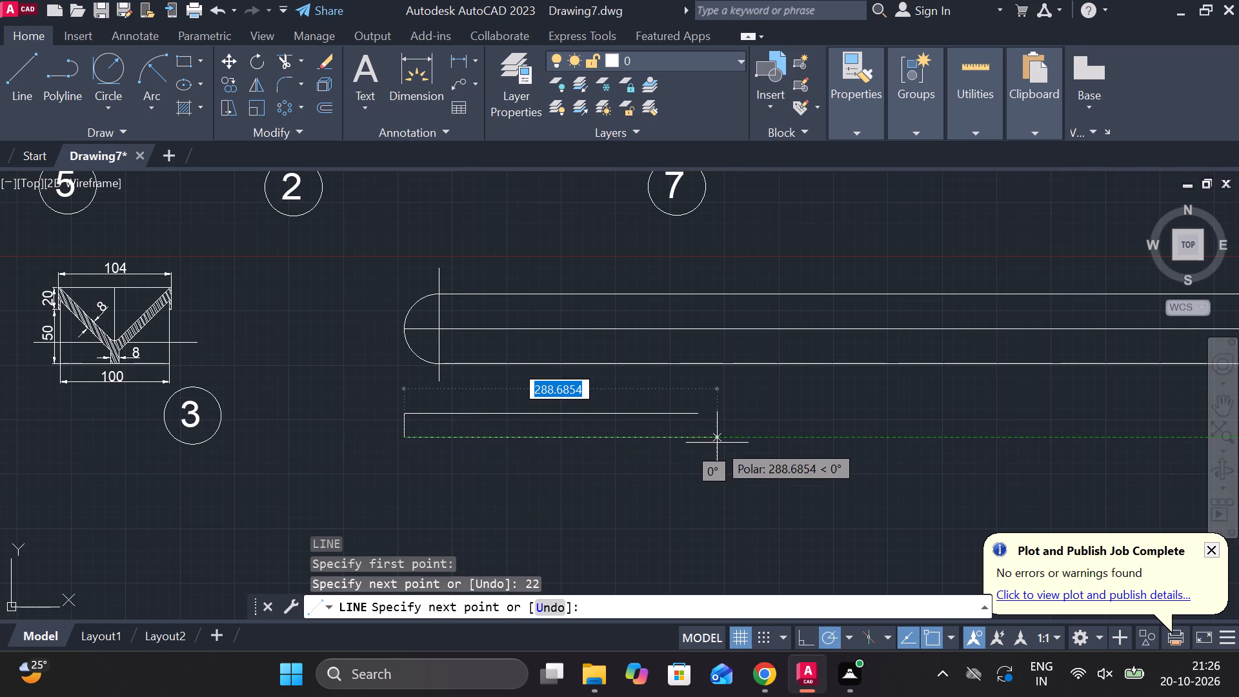
pyautogui.write('270')
pyautogui.press('Return')
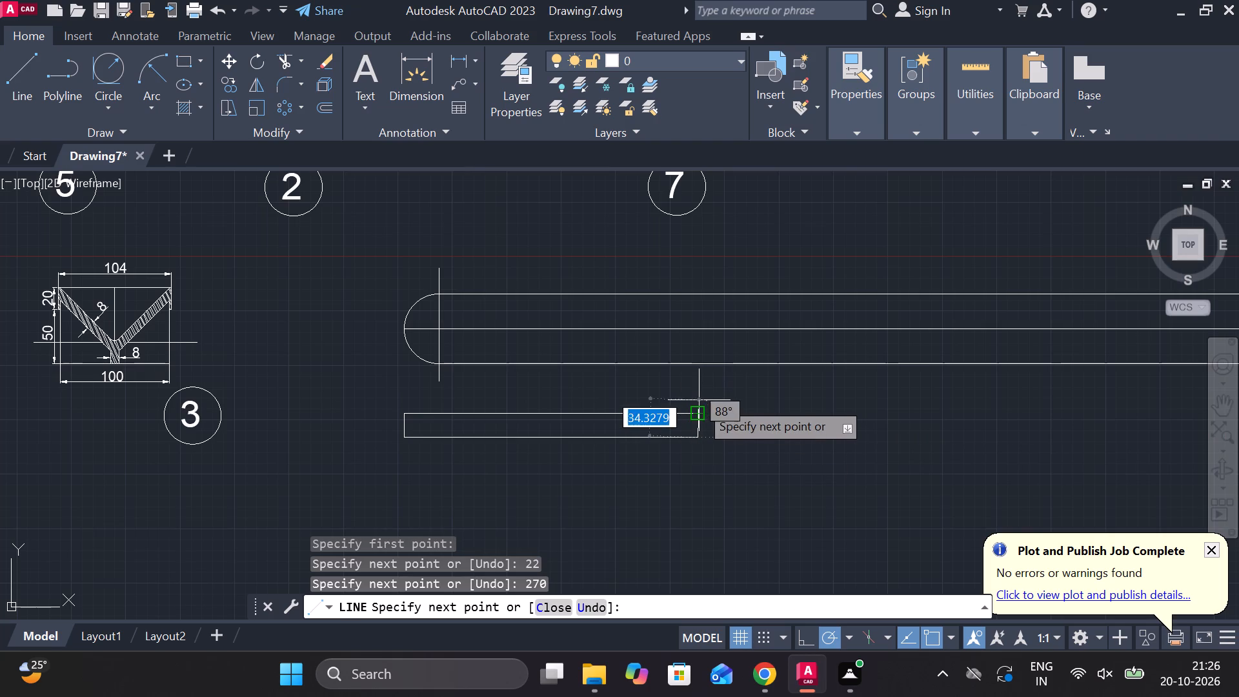
pyautogui.scroll(2, 705, 409)
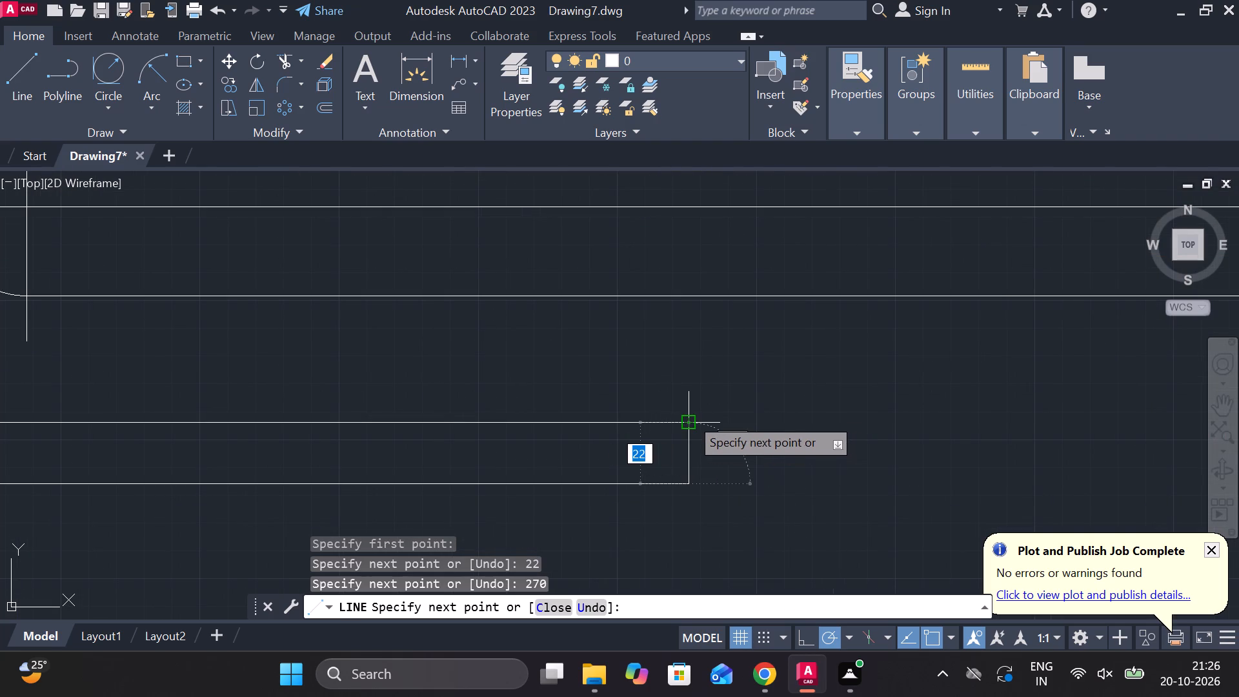
pyautogui.click(689, 416)
pyautogui.scroll(-1, 787, 419)
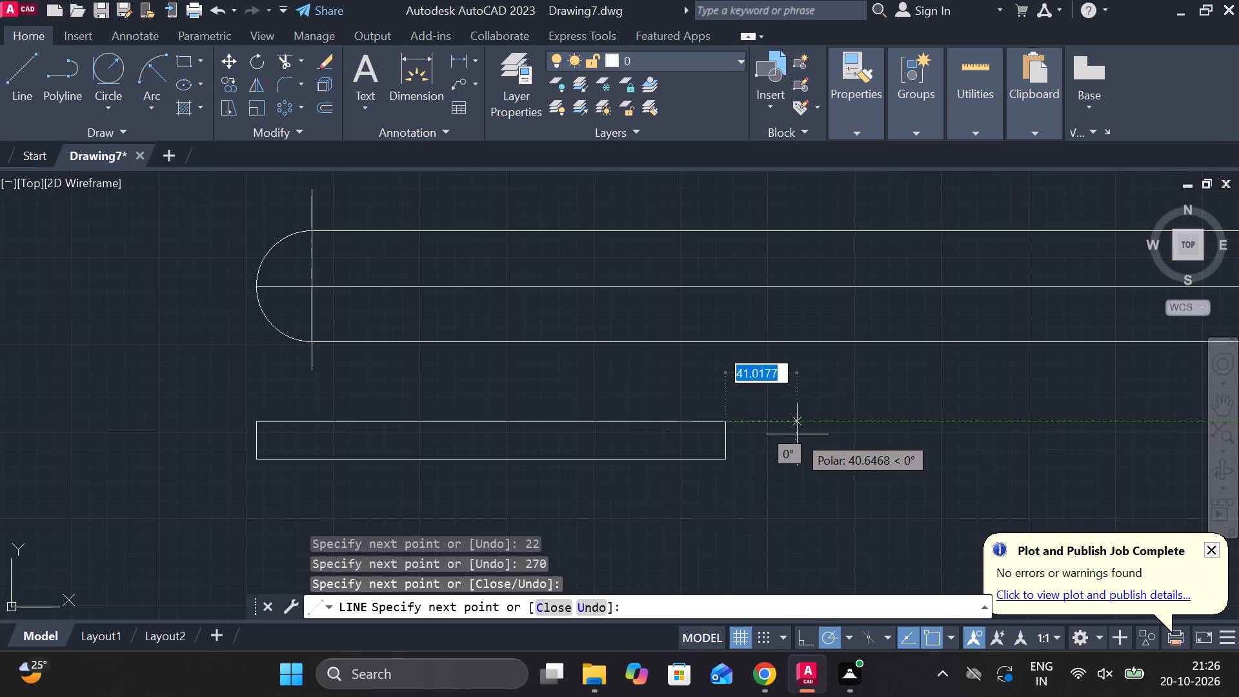
pyautogui.press('Escape')
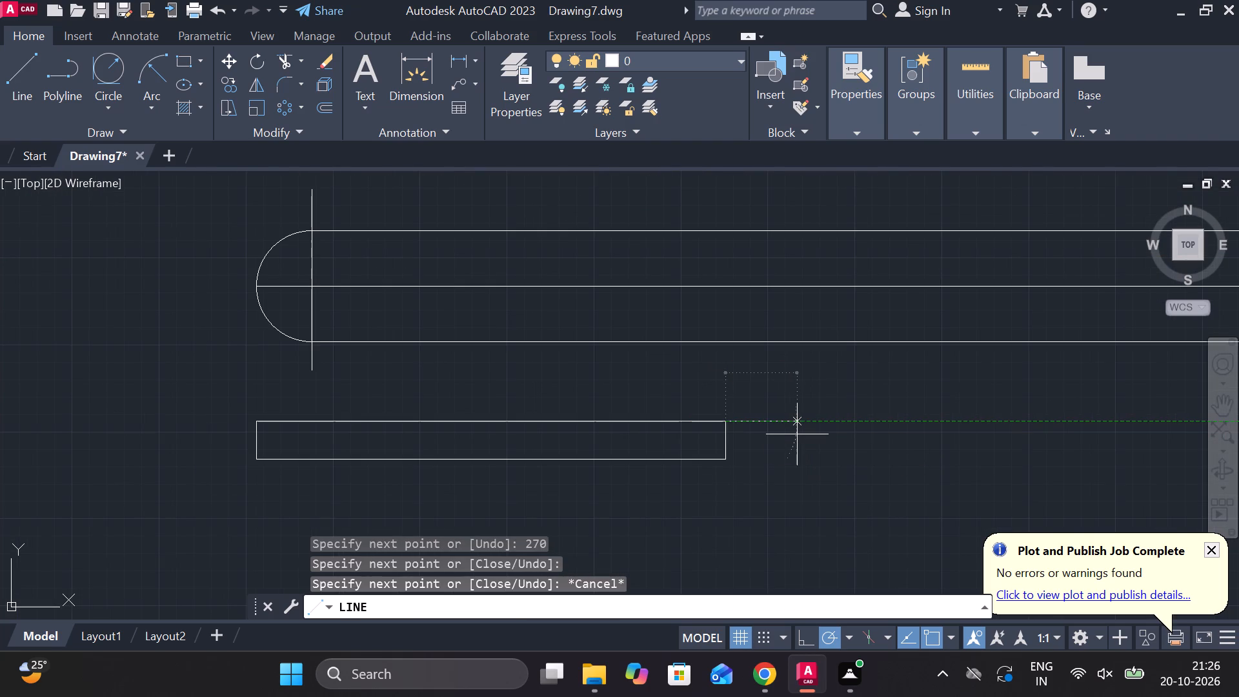
# Draw a long horizontal line rightward from 3 below the rectangle's upper right corner, ending near the centre line's far end above.
pyautogui.scroll(1, 744, 445)
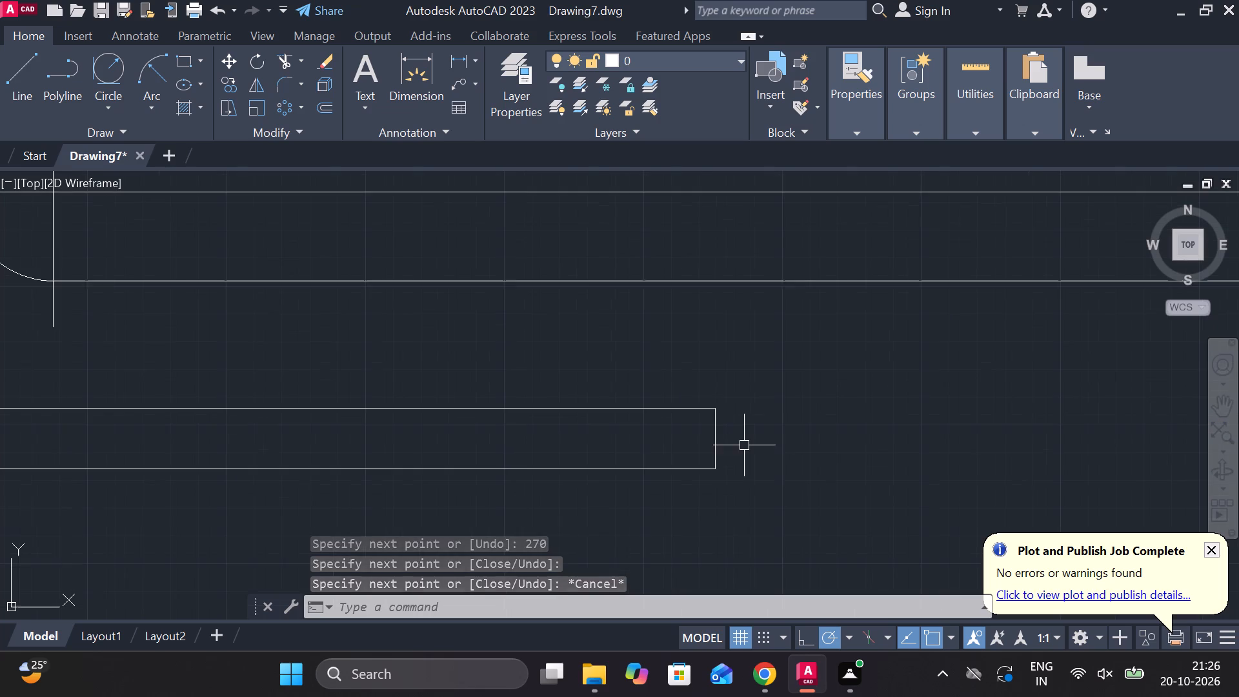
pyautogui.press('l')
pyautogui.press('Return')
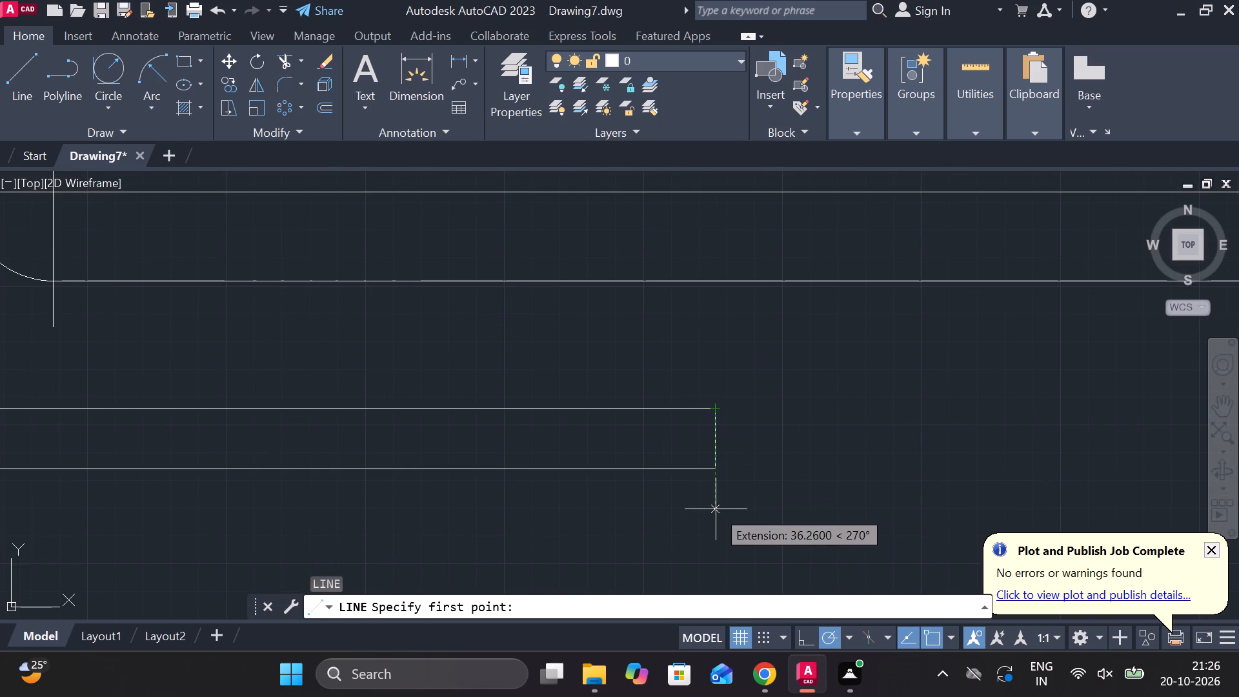
pyautogui.press('3')
pyautogui.press('Return')
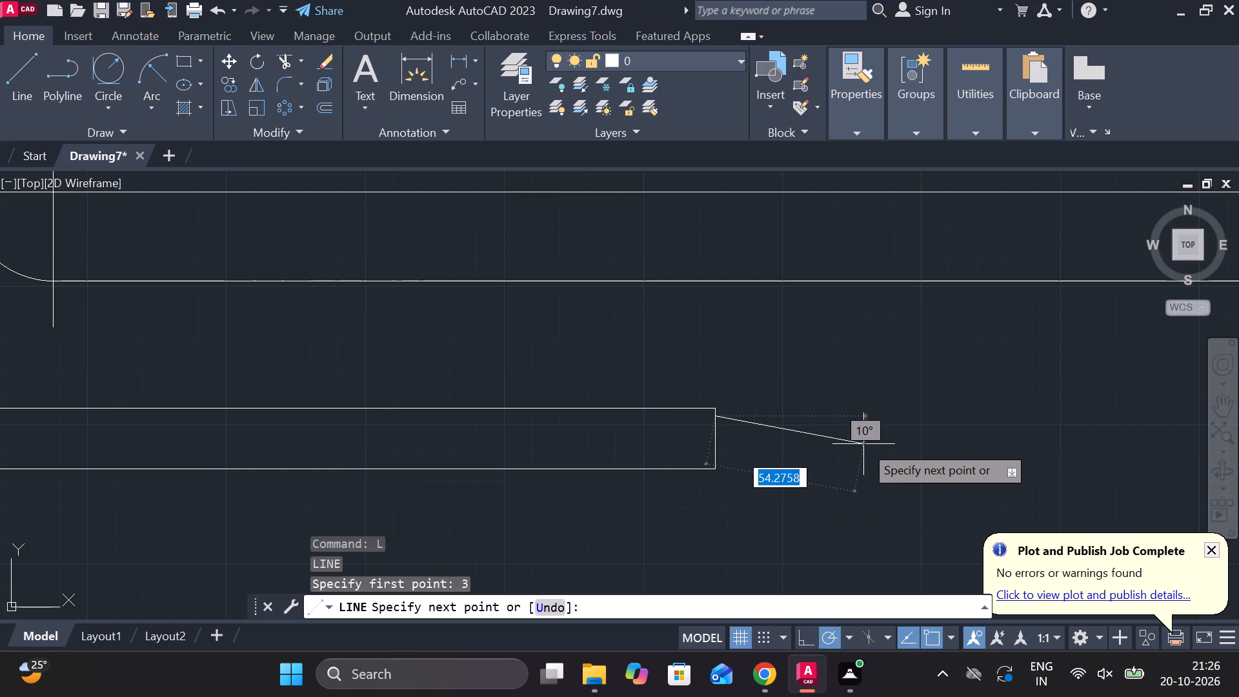
pyautogui.scroll(-2, 848, 435)
pyautogui.moveTo(848, 435); pyautogui.dragTo(478, 455, button='middle')
pyautogui.scroll(-3, 845, 441)
pyautogui.moveTo(776, 447); pyautogui.dragTo(592, 481, button='middle')
pyautogui.scroll(2, 770, 484)
pyautogui.moveTo(717, 485); pyautogui.dragTo(614, 454, button='middle')
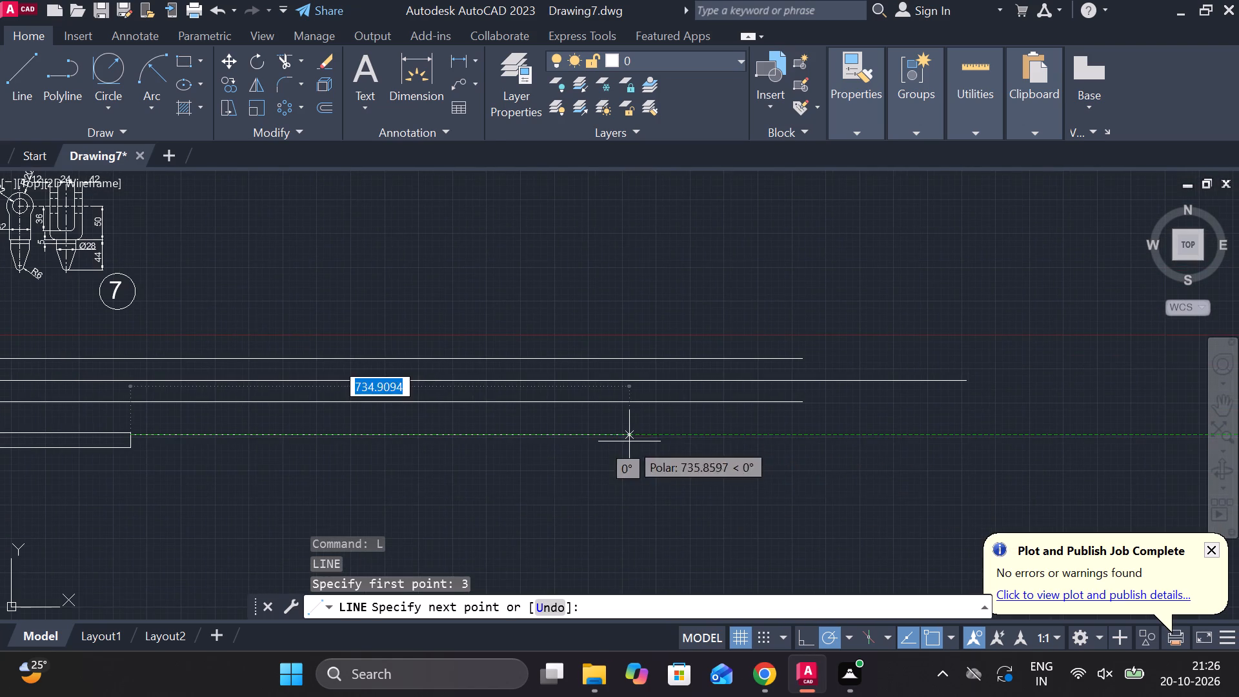
pyautogui.scroll(-3, 732, 454)
pyautogui.moveTo(746, 455); pyautogui.dragTo(674, 452, button='middle')
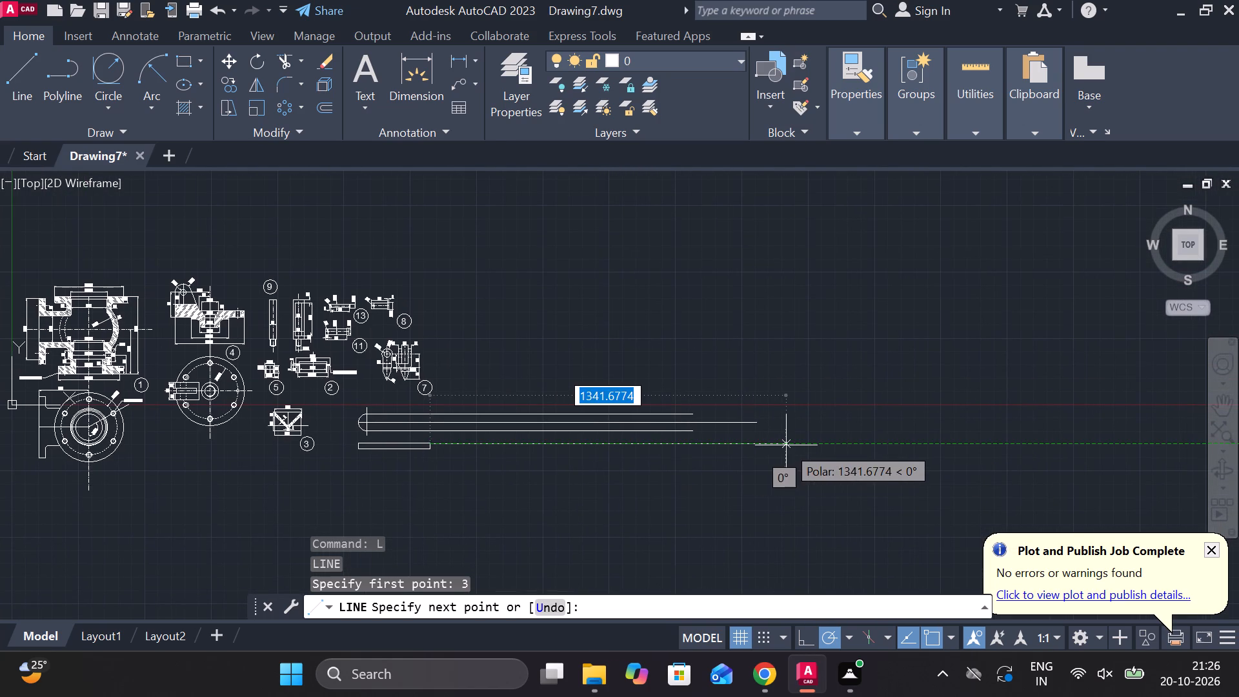
pyautogui.click(763, 445)
pyautogui.press('Escape')
# Mirror the long line about the rectangle's horizontal mid-axis, keeping the original line.
pyautogui.scroll(1, 405, 443)
pyautogui.scroll(2, 476, 450)
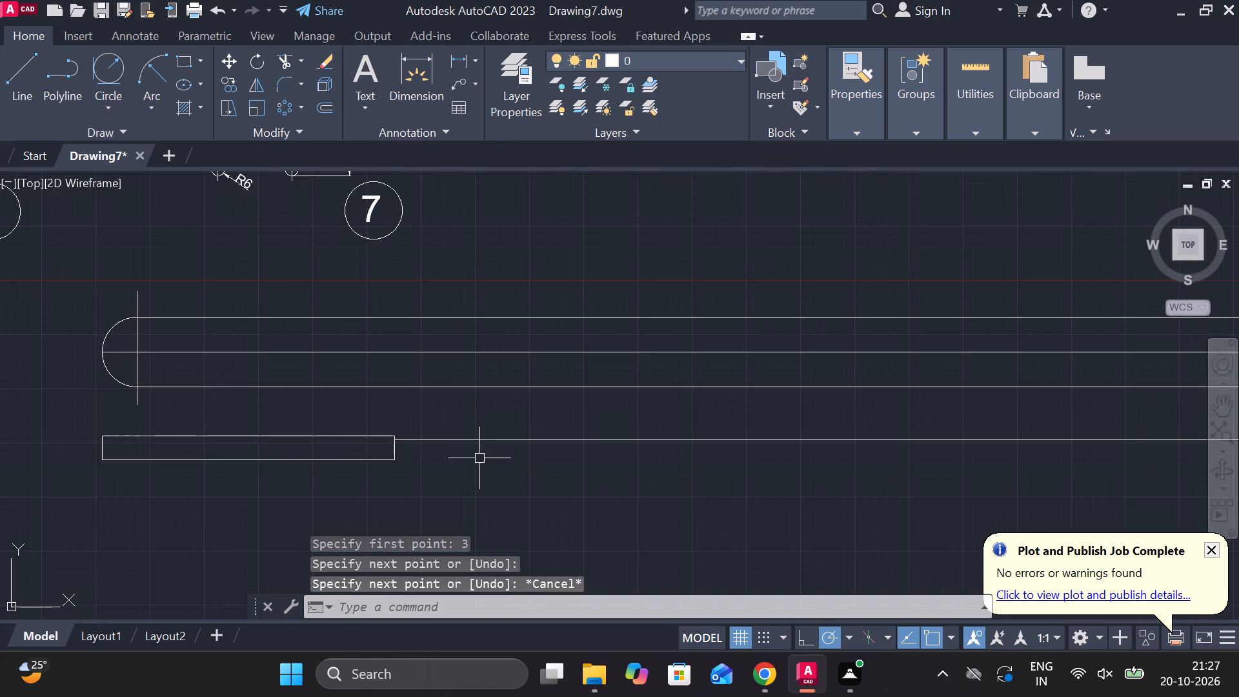
pyautogui.scroll(1, 479, 459)
pyautogui.moveTo(480, 459); pyautogui.dragTo(708, 443, button='middle')
pyautogui.click(616, 416)
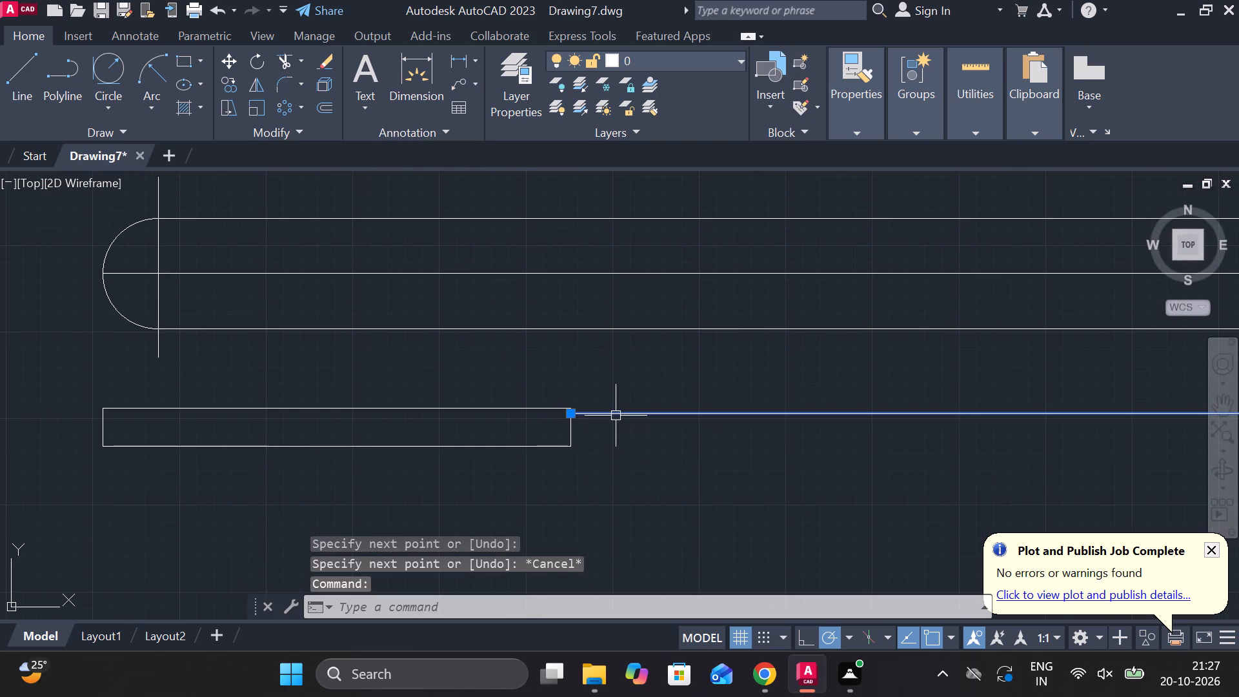
pyautogui.write('MI')
pyautogui.press('Return')
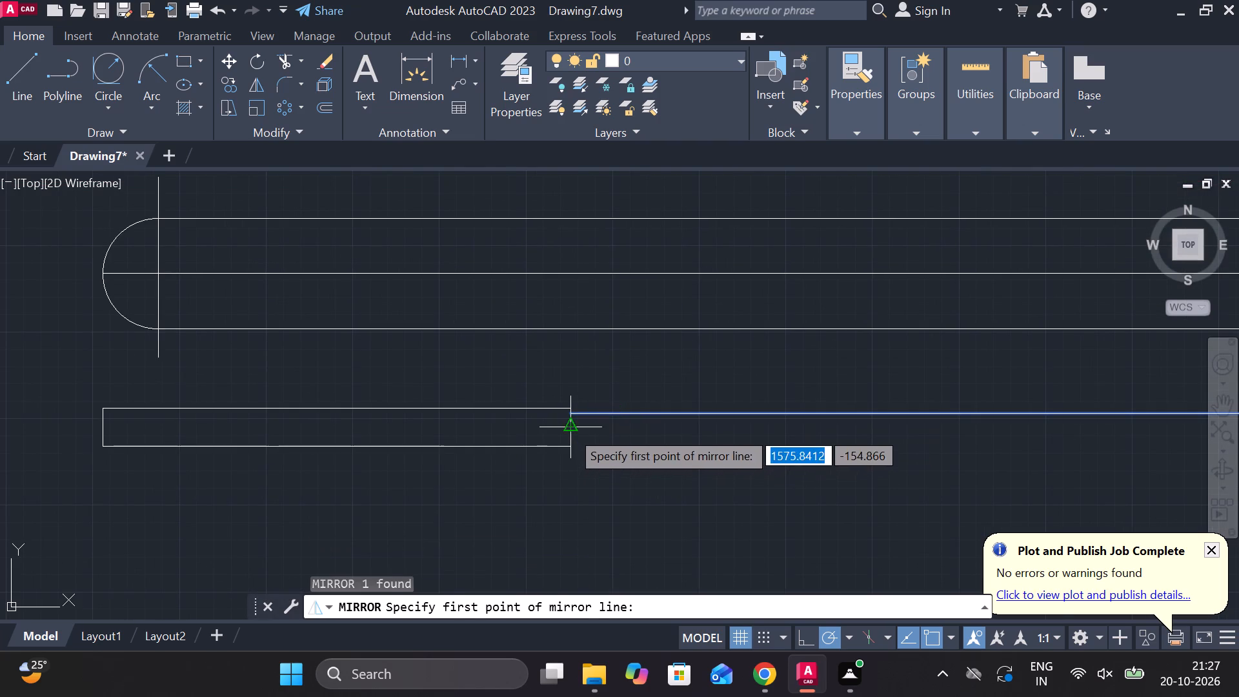
pyautogui.click(570, 430)
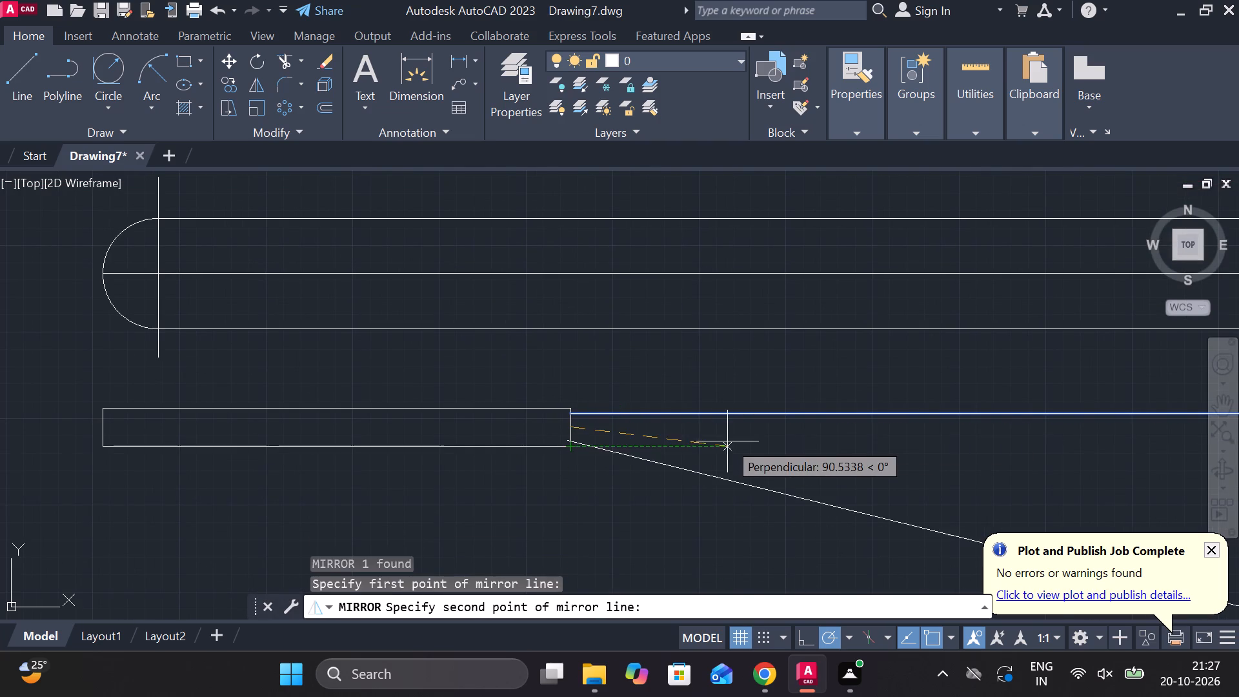
pyautogui.scroll(2, 735, 434)
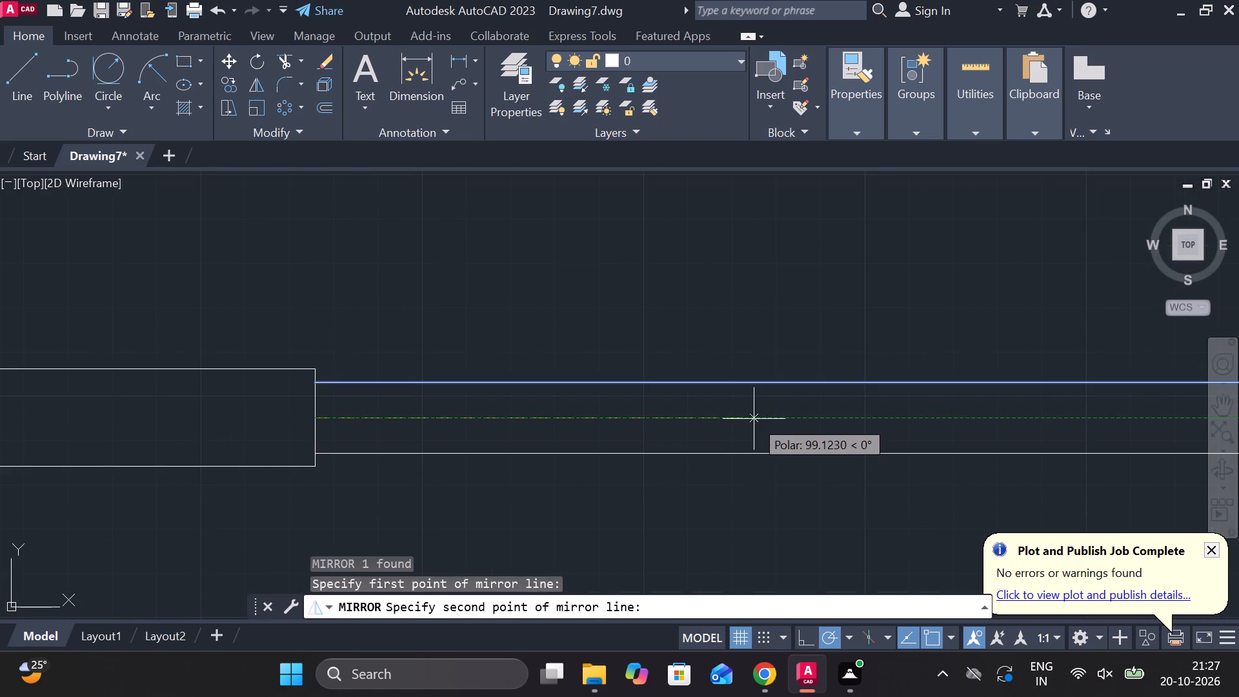
pyautogui.click(754, 419)
pyautogui.moveTo(791, 484); pyautogui.dragTo(758, 419)
pyautogui.scroll(-2, 672, 384)
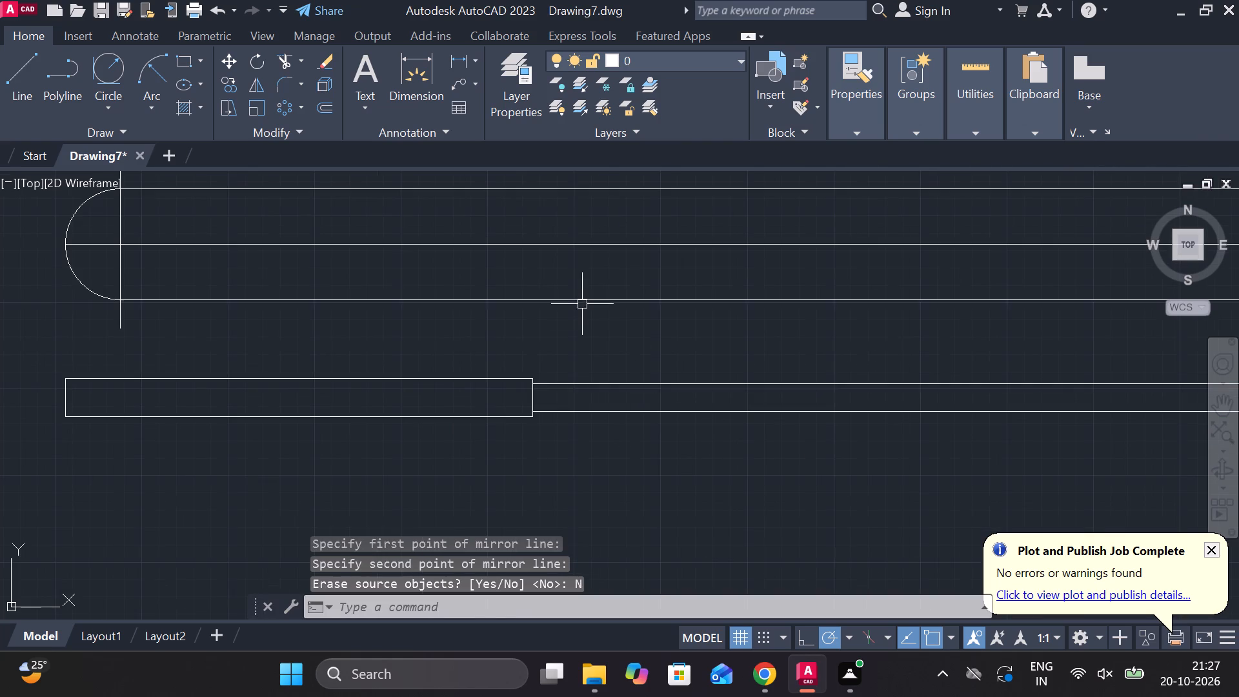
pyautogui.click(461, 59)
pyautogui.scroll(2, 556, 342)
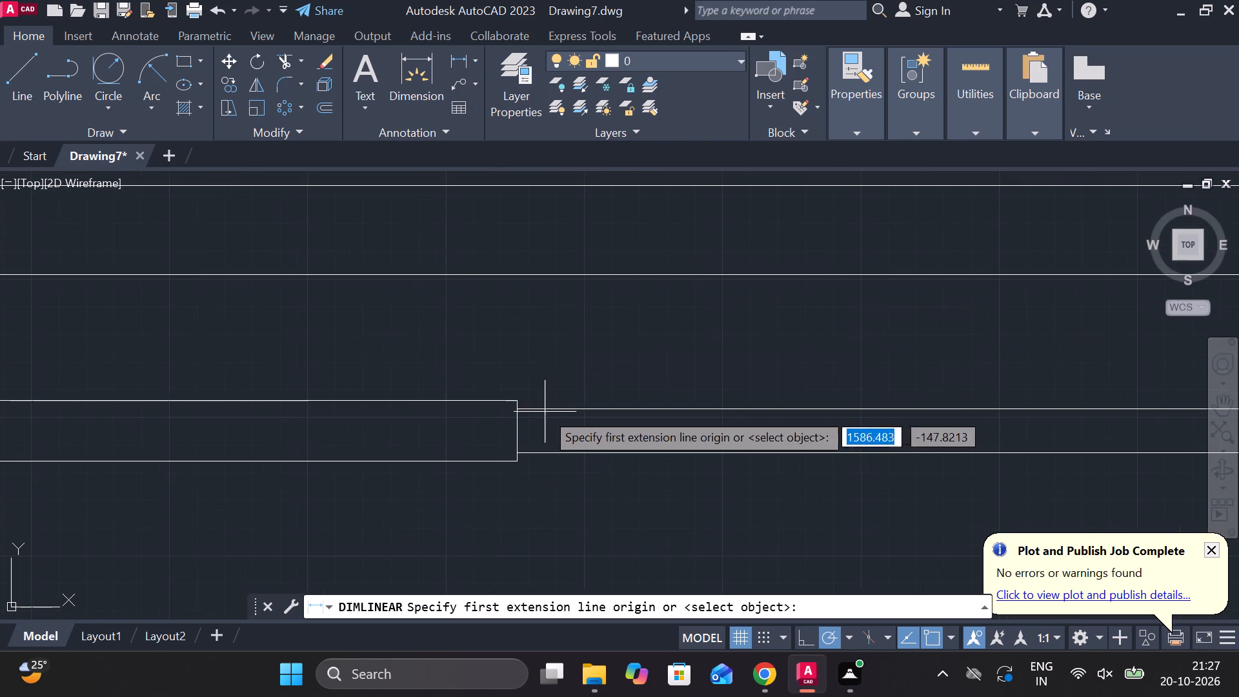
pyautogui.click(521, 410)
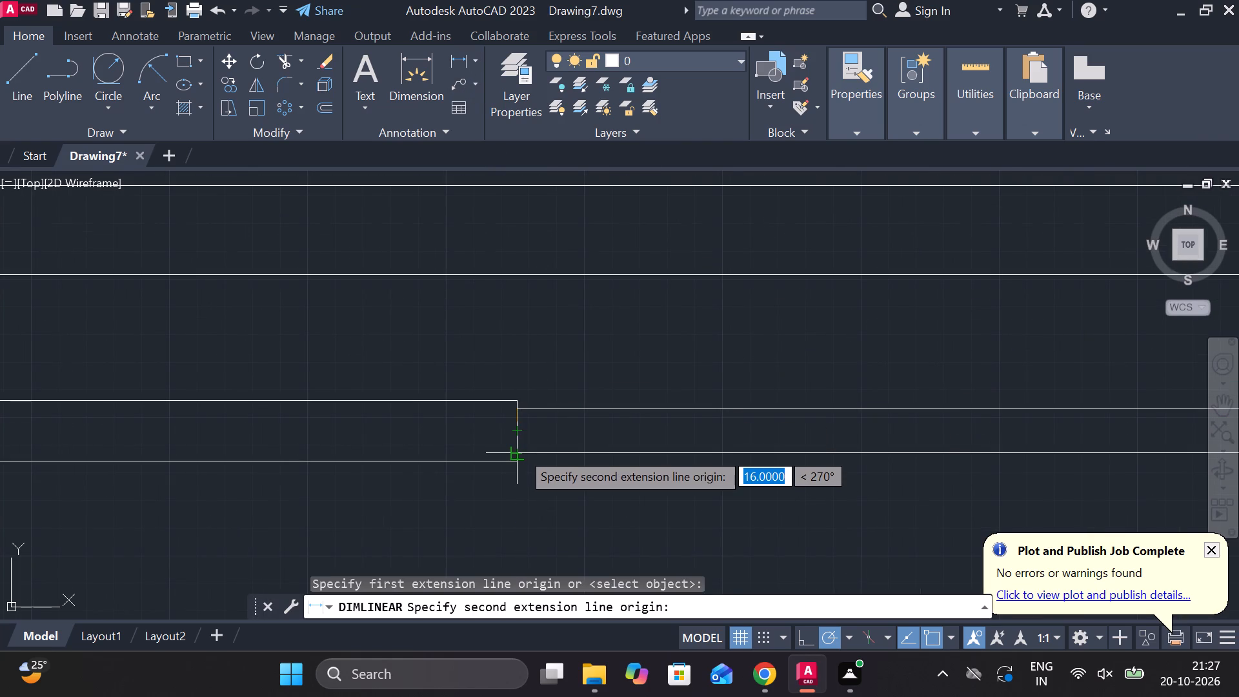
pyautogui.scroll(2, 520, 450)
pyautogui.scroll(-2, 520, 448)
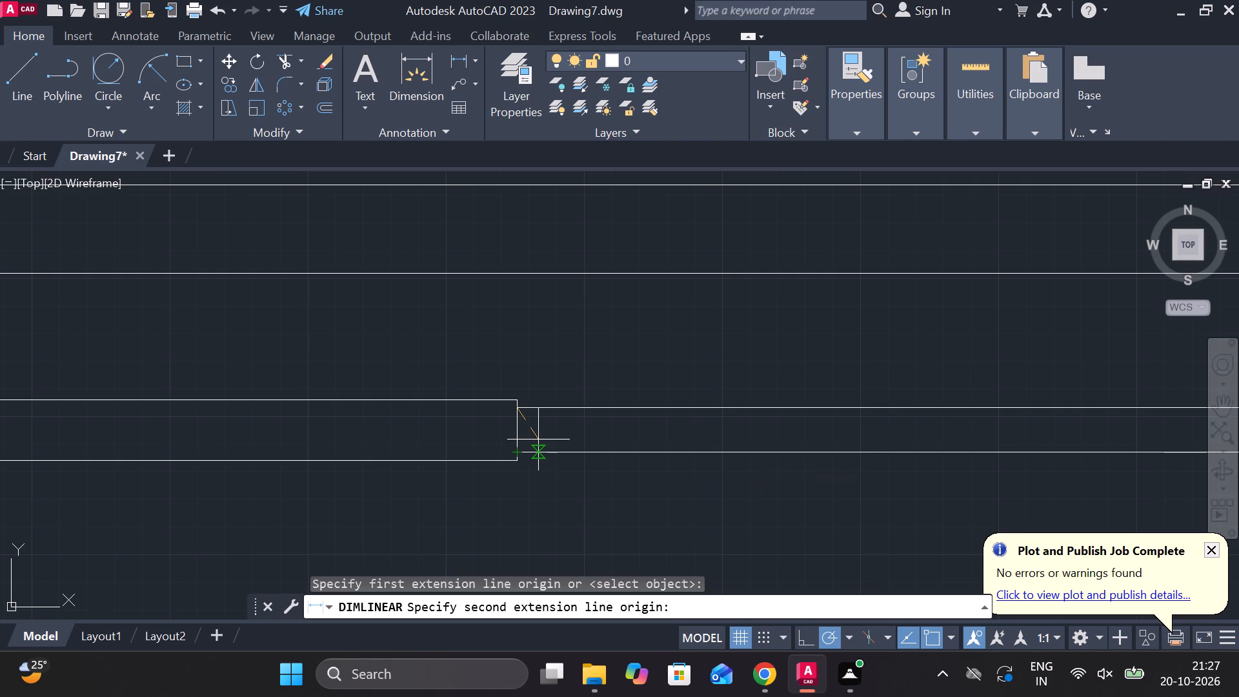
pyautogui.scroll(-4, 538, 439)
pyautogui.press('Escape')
# Draw a circle of diameter 22 centred on the rounded end's arc centre in the upper view.
pyautogui.scroll(2, 438, 444)
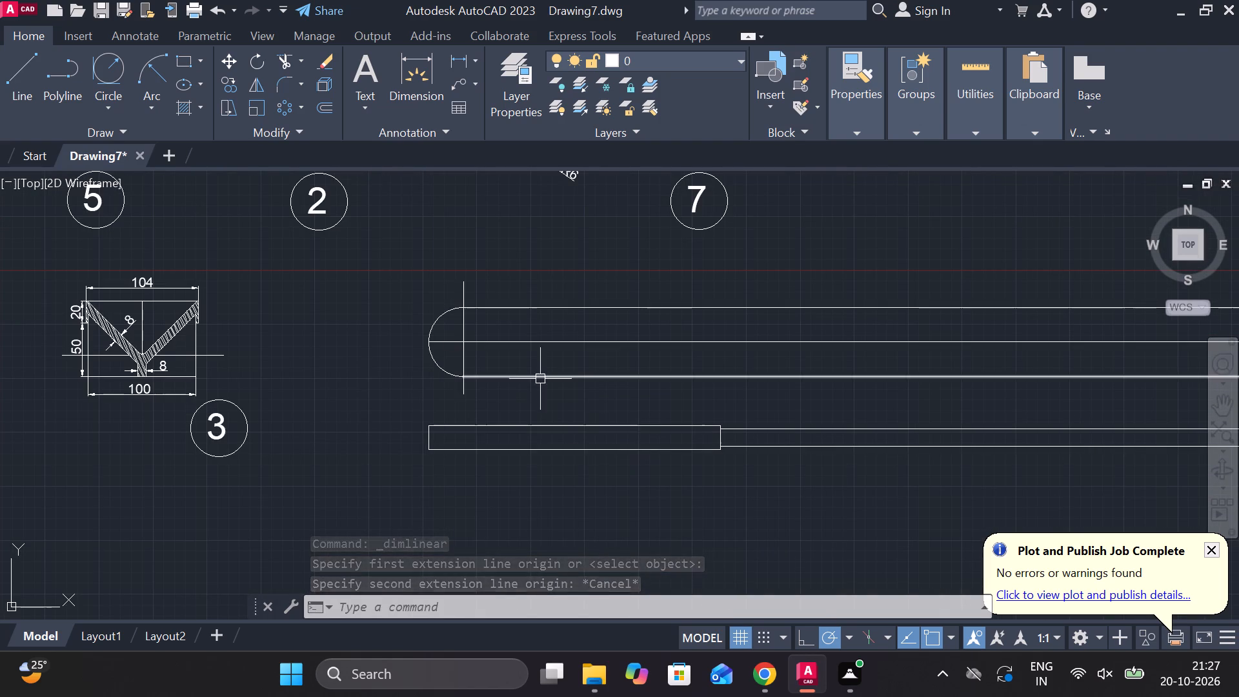
pyautogui.scroll(2, 441, 338)
pyautogui.write('C')
pyautogui.press('space')
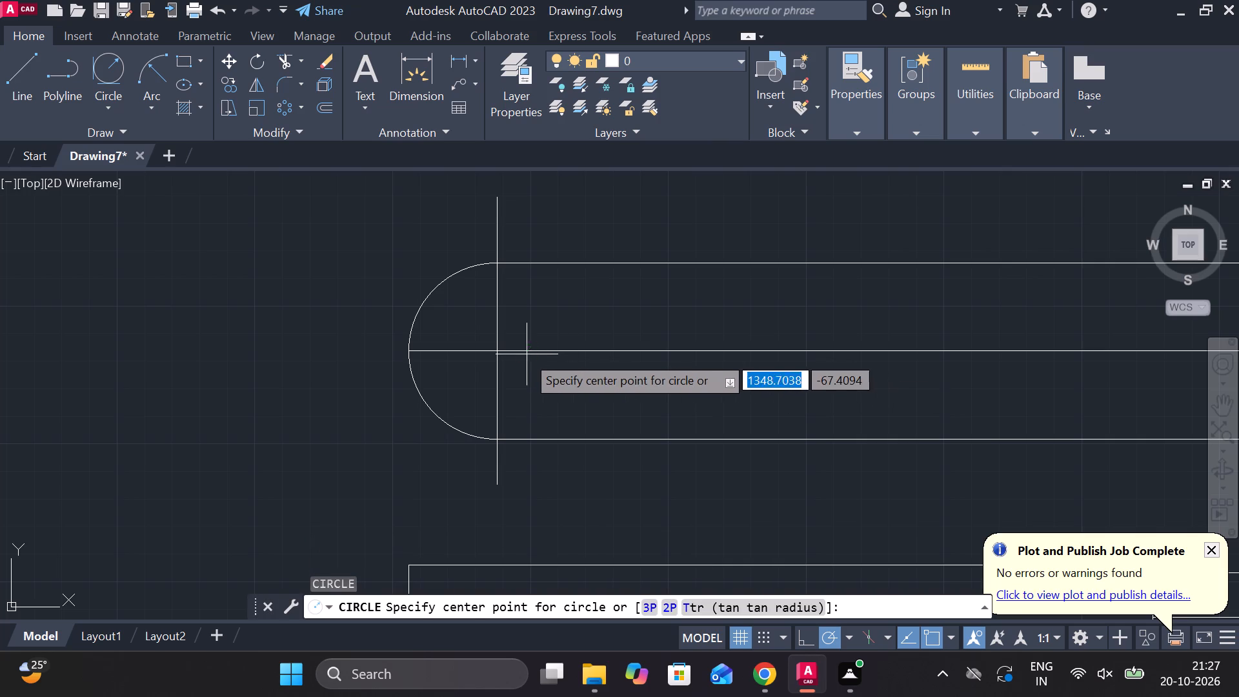
pyautogui.click(500, 353)
pyautogui.write('D')
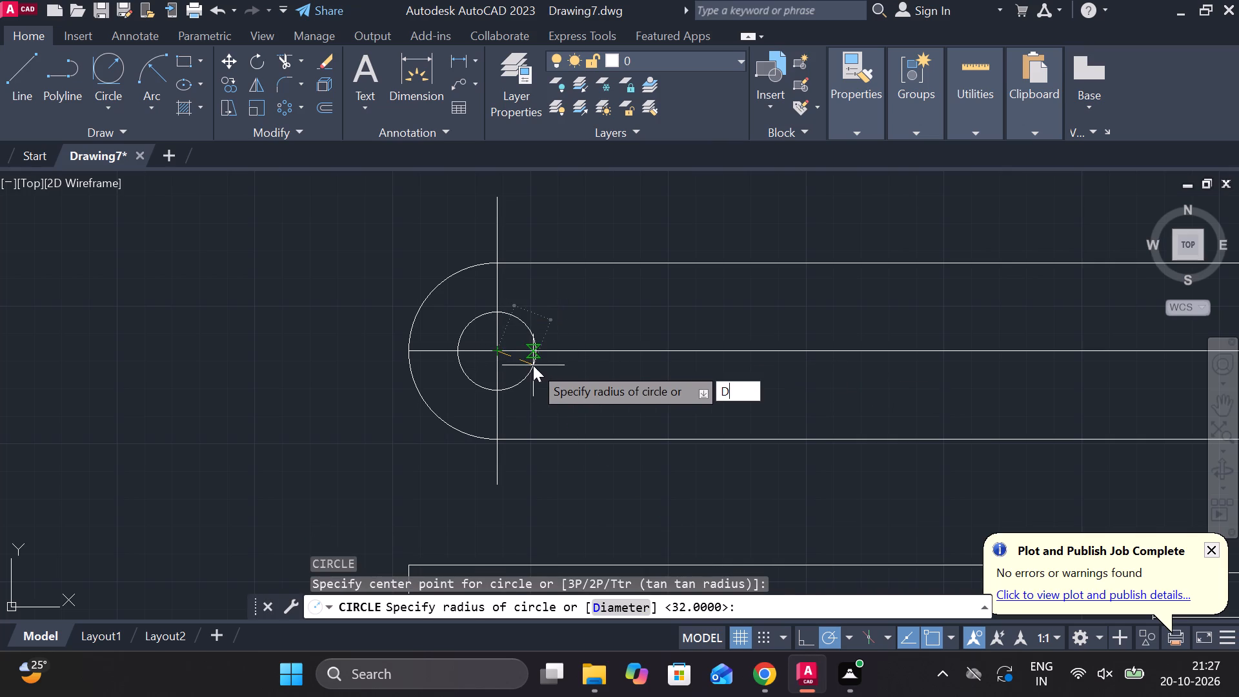
pyautogui.press('space')
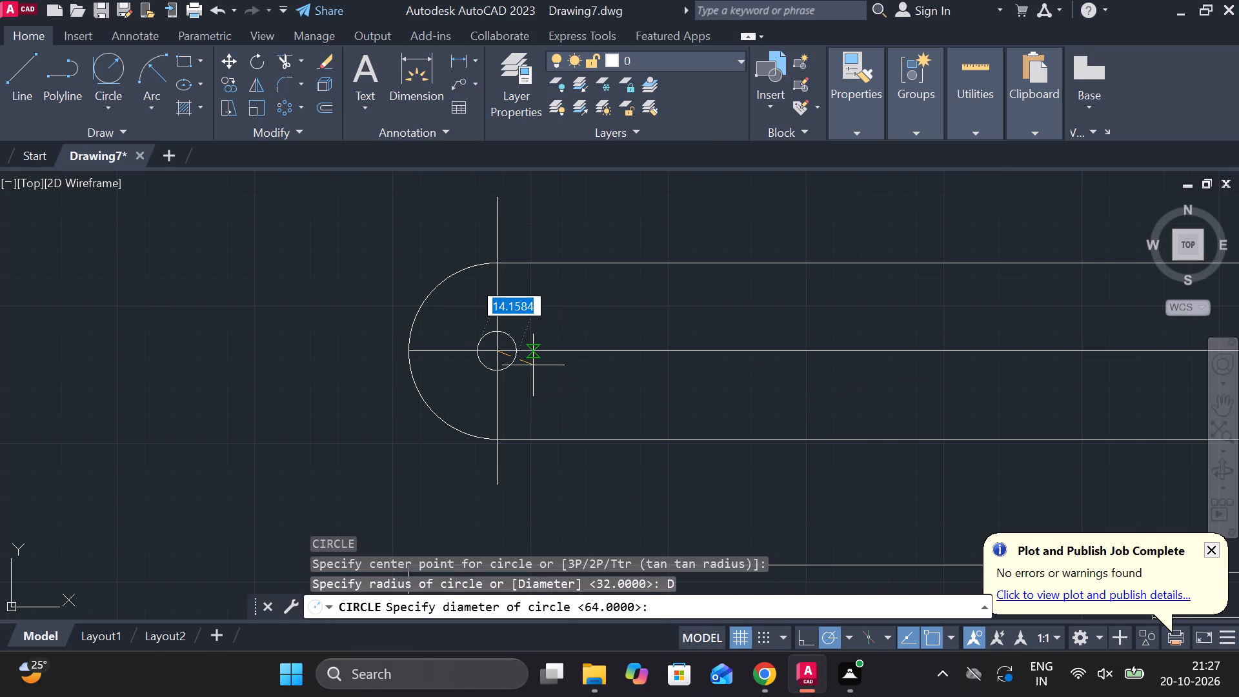
pyautogui.write('22')
pyautogui.press('space')
# Draw a second circle of diameter 22 at the same centre and move it 100 rightward along the centre line.
pyautogui.write('C')
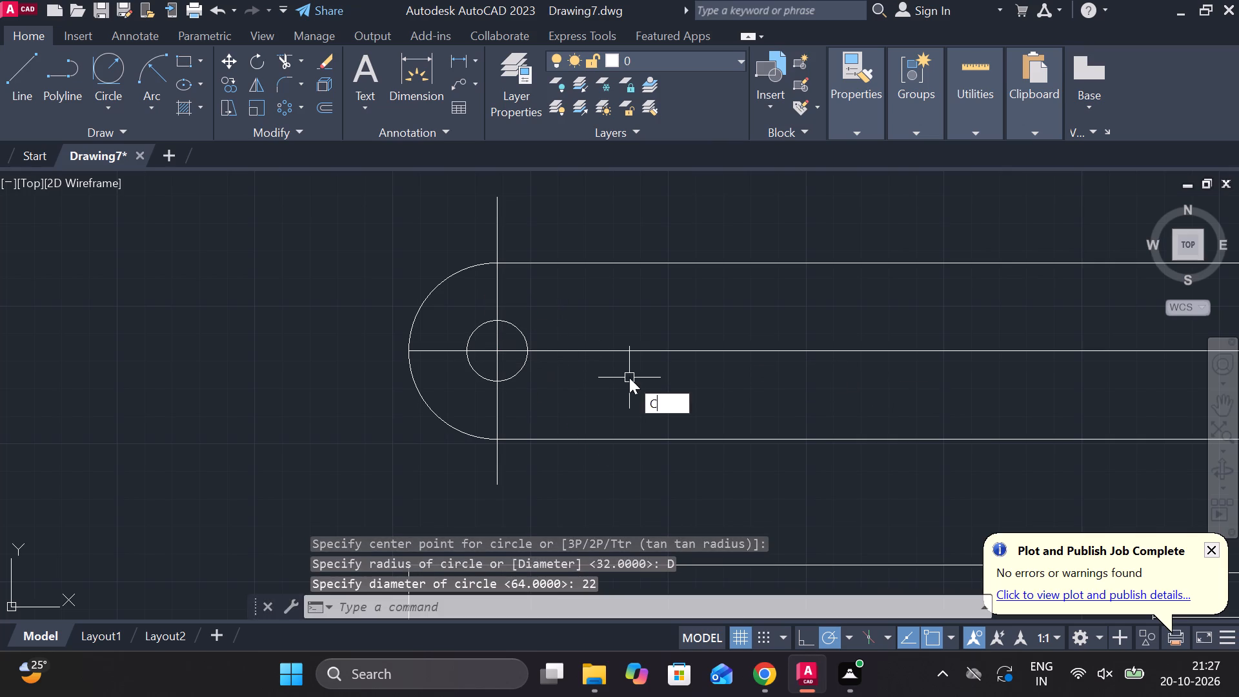
pyautogui.press('space')
pyautogui.click(497, 352)
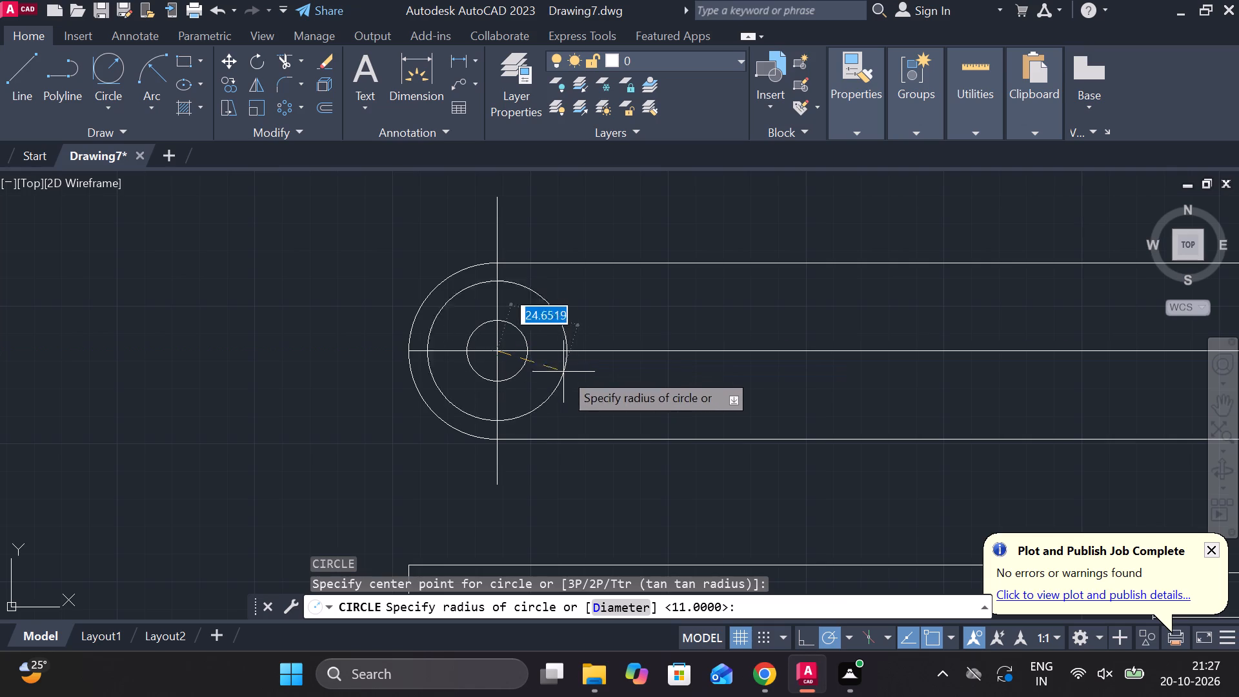
pyautogui.write('D')
pyautogui.press('space')
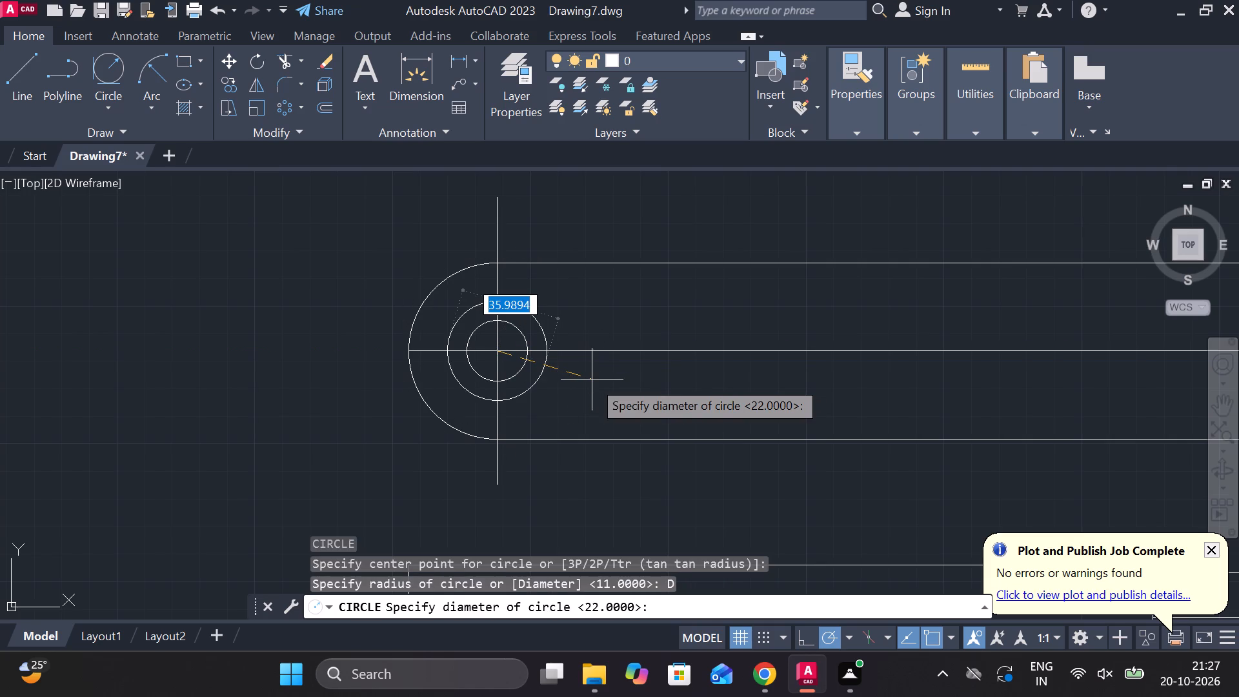
pyautogui.write('22')
pyautogui.press('space')
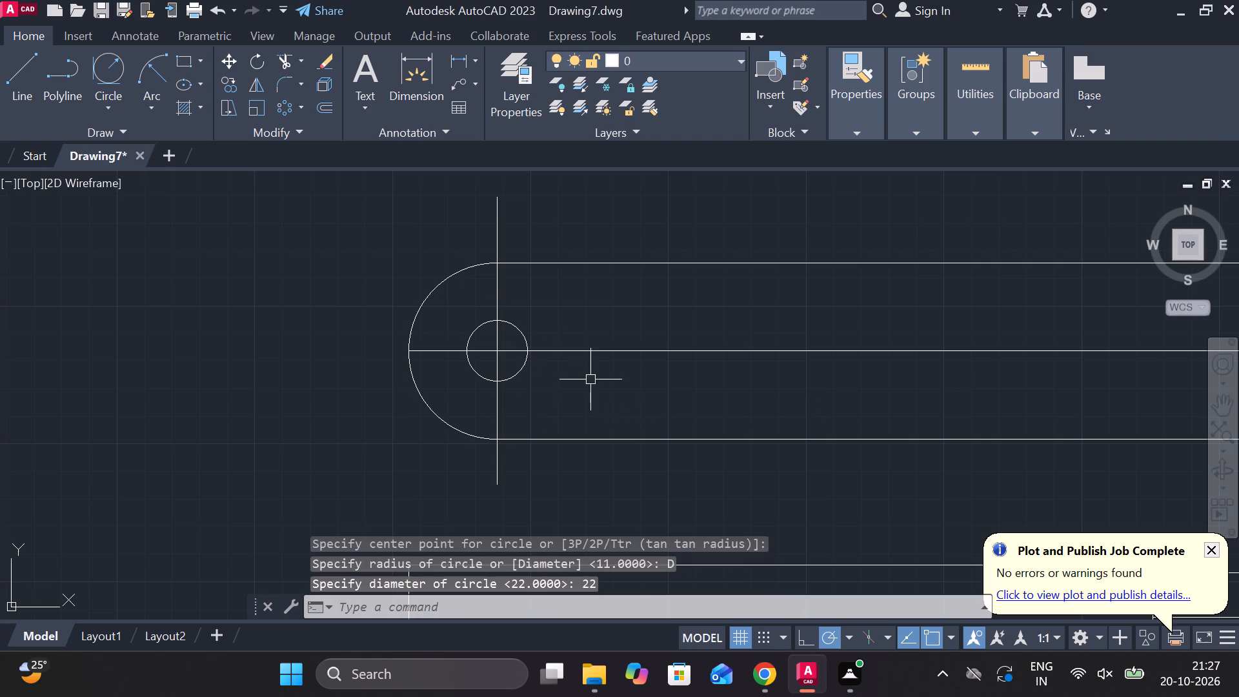
pyautogui.click(519, 332)
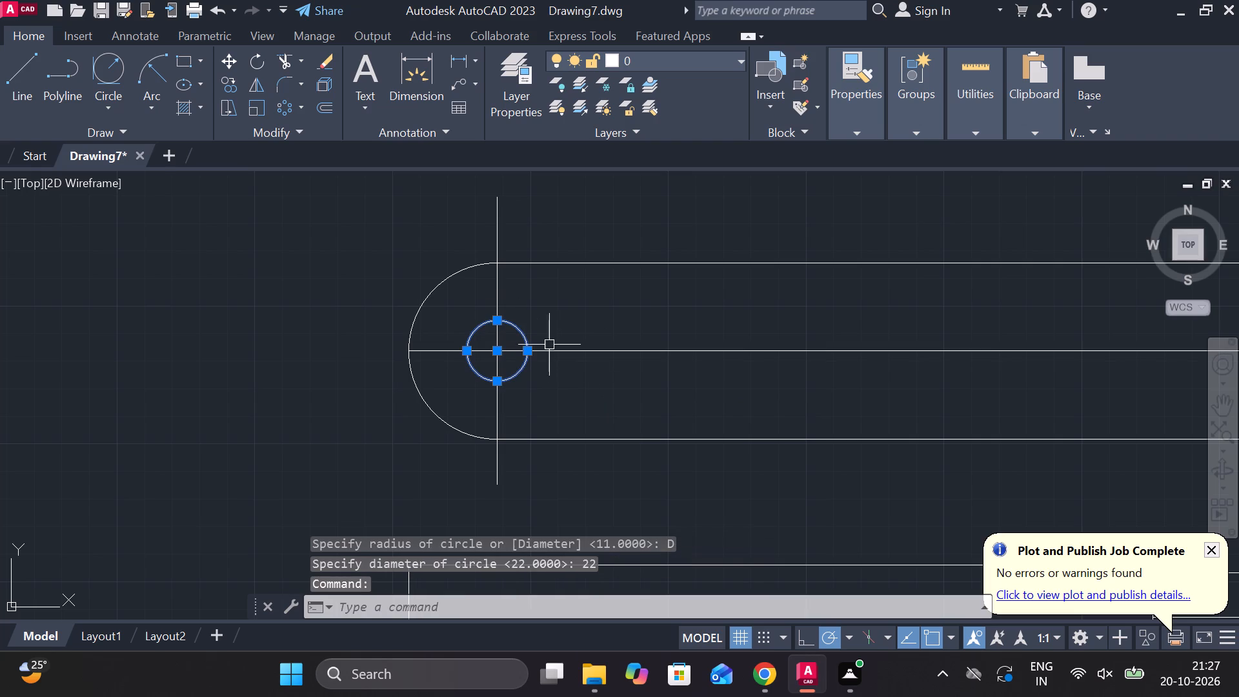
pyautogui.press('m')
pyautogui.press('Return')
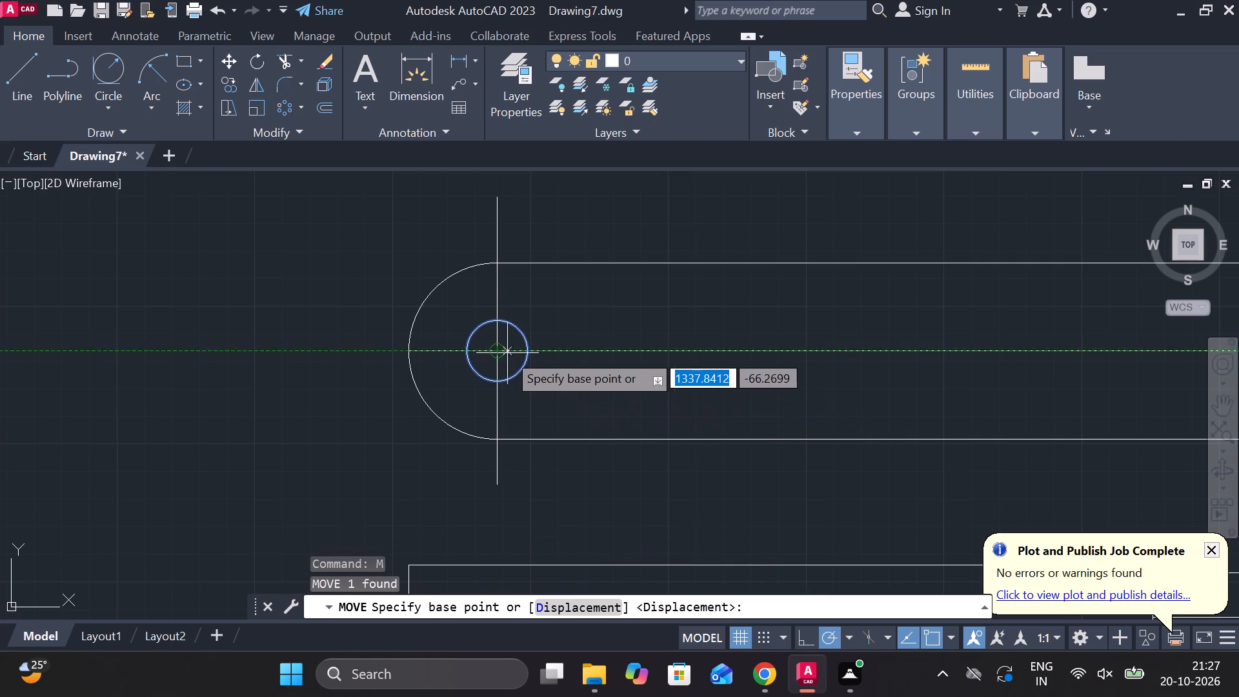
pyautogui.click(498, 351)
pyautogui.write('100')
pyautogui.press('Return')
# Draw a vertical line from the upper edge's right end down past the lower view's two long lines.
pyautogui.scroll(-2, 587, 351)
pyautogui.moveTo(694, 415); pyautogui.dragTo(624, 411, button='middle')
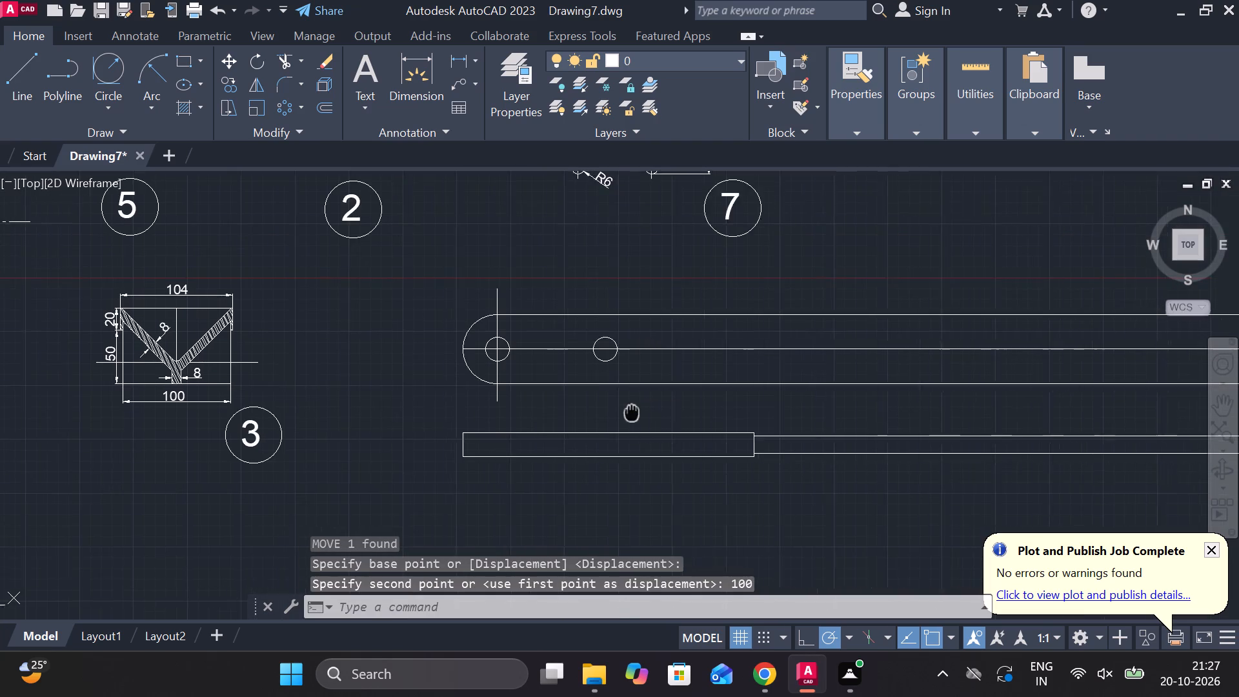
pyautogui.moveTo(624, 411); pyautogui.dragTo(596, 411, button='middle')
pyautogui.scroll(-2, 666, 416)
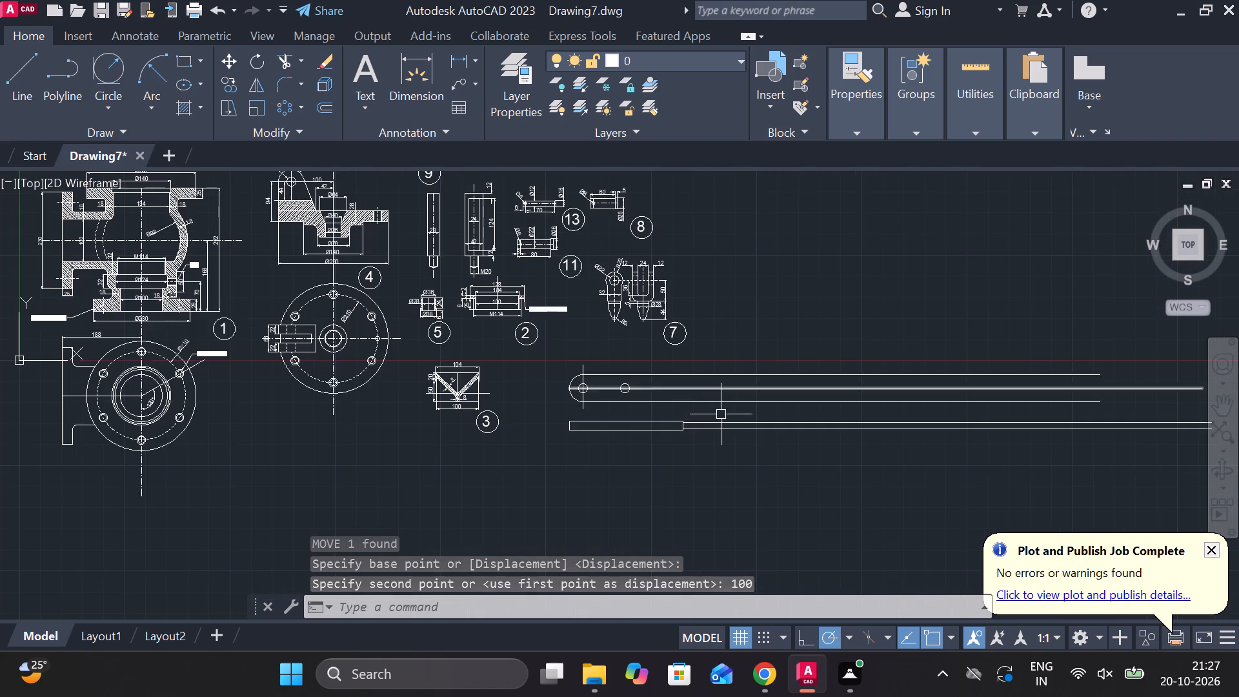
pyautogui.scroll(2, 721, 419)
pyautogui.moveTo(716, 419); pyautogui.dragTo(563, 396, button='middle')
pyautogui.scroll(-2, 552, 394)
pyautogui.moveTo(766, 422); pyautogui.dragTo(636, 441, button='middle')
pyautogui.scroll(2, 830, 428)
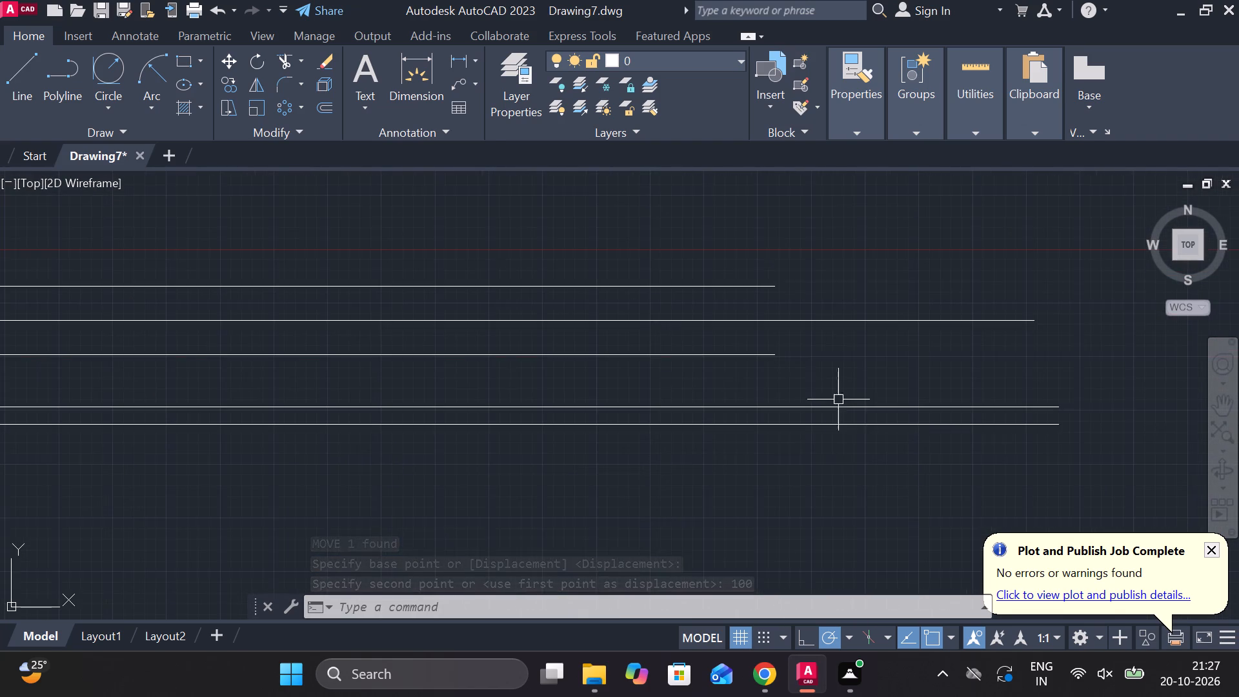
pyautogui.press('l')
pyautogui.press('Return')
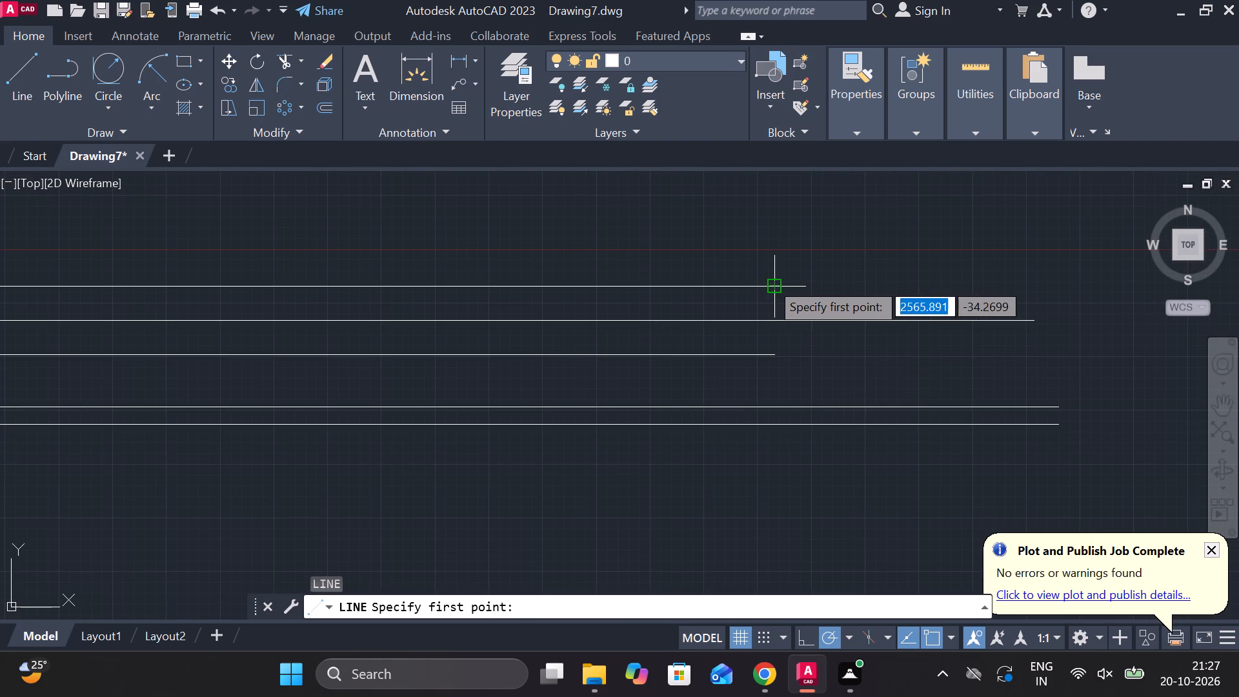
pyautogui.click(769, 281)
pyautogui.click(765, 474)
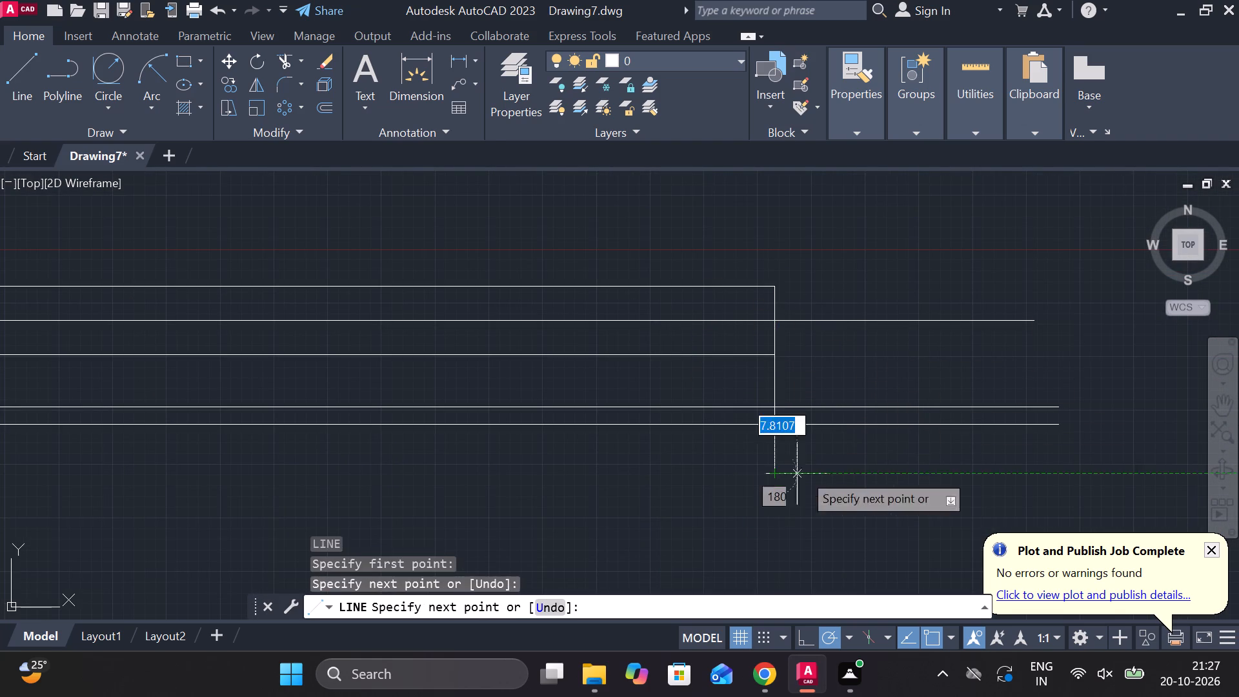
pyautogui.press('Escape')
# Trim the centre line, the lower view's long lines and the vertical line's tail where they overrun the part's right end.
pyautogui.write('TR')
pyautogui.press('space')
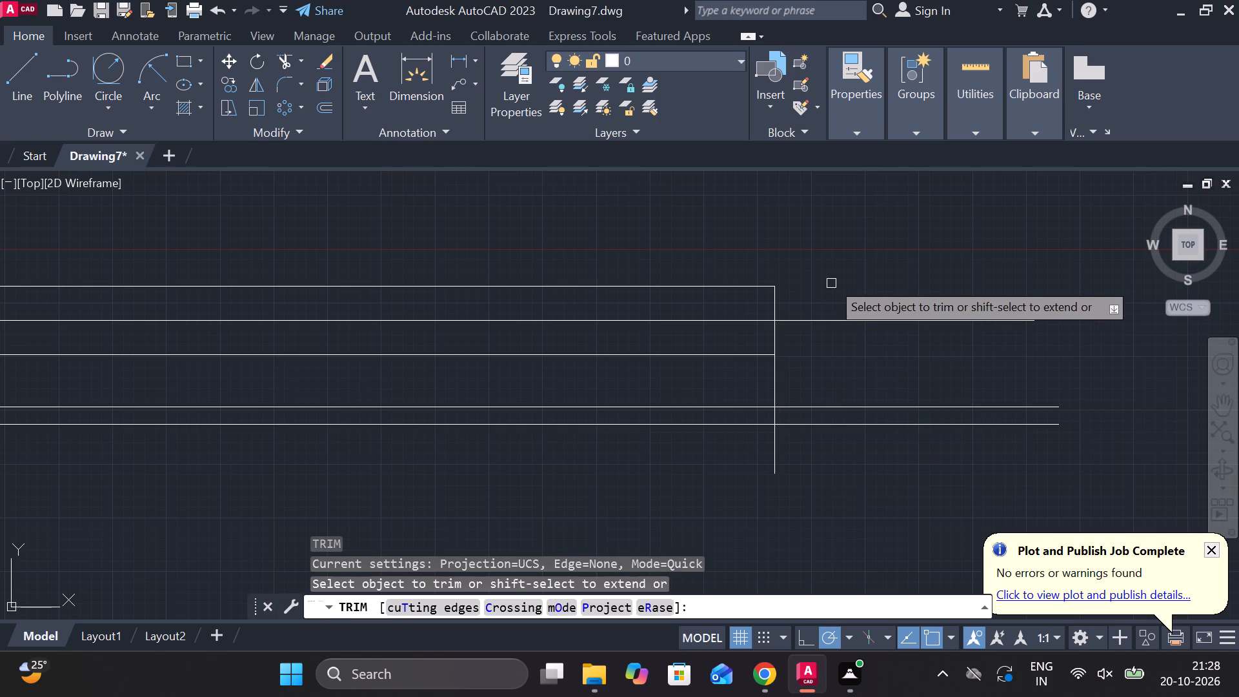
pyautogui.moveTo(827, 264); pyautogui.dragTo(750, 447)
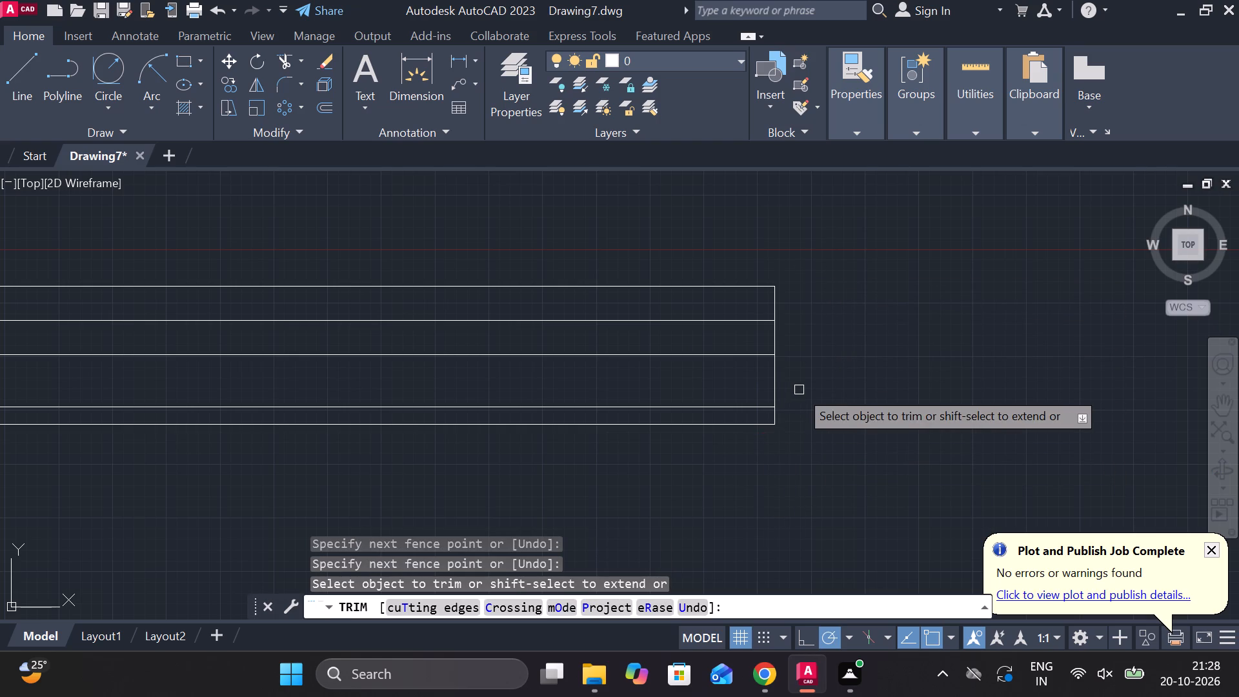
pyautogui.scroll(-2, 799, 390)
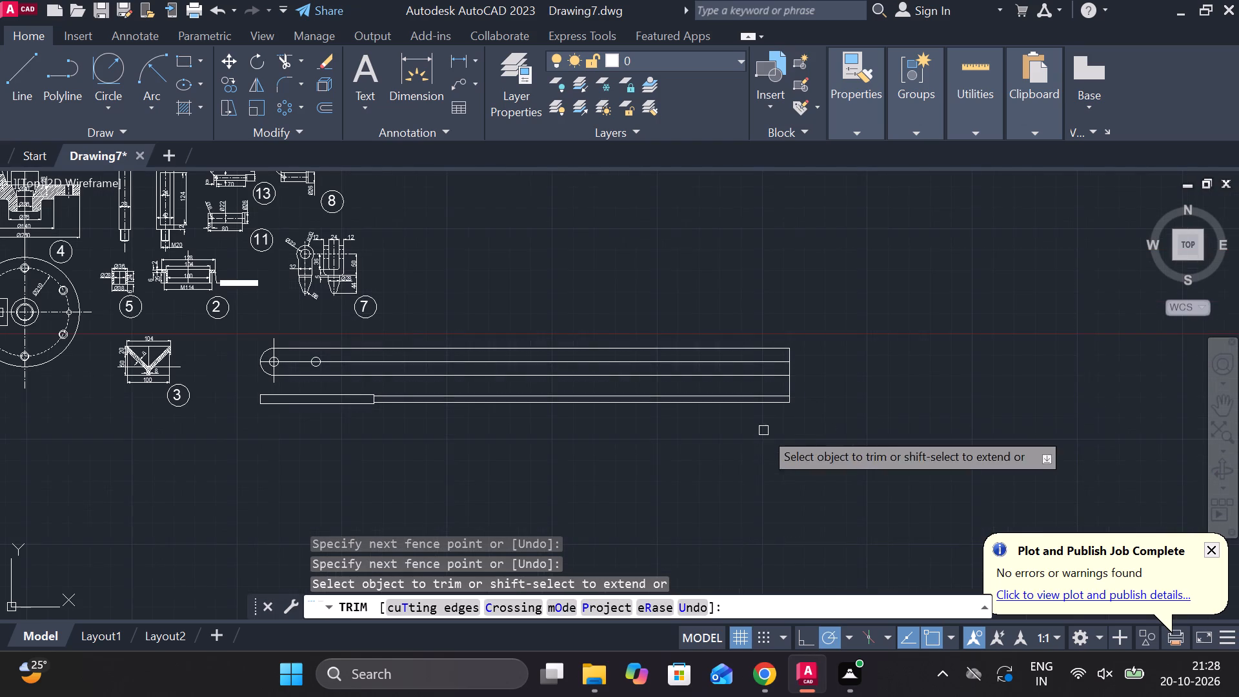
pyautogui.moveTo(534, 434); pyautogui.dragTo(750, 453, button='middle')
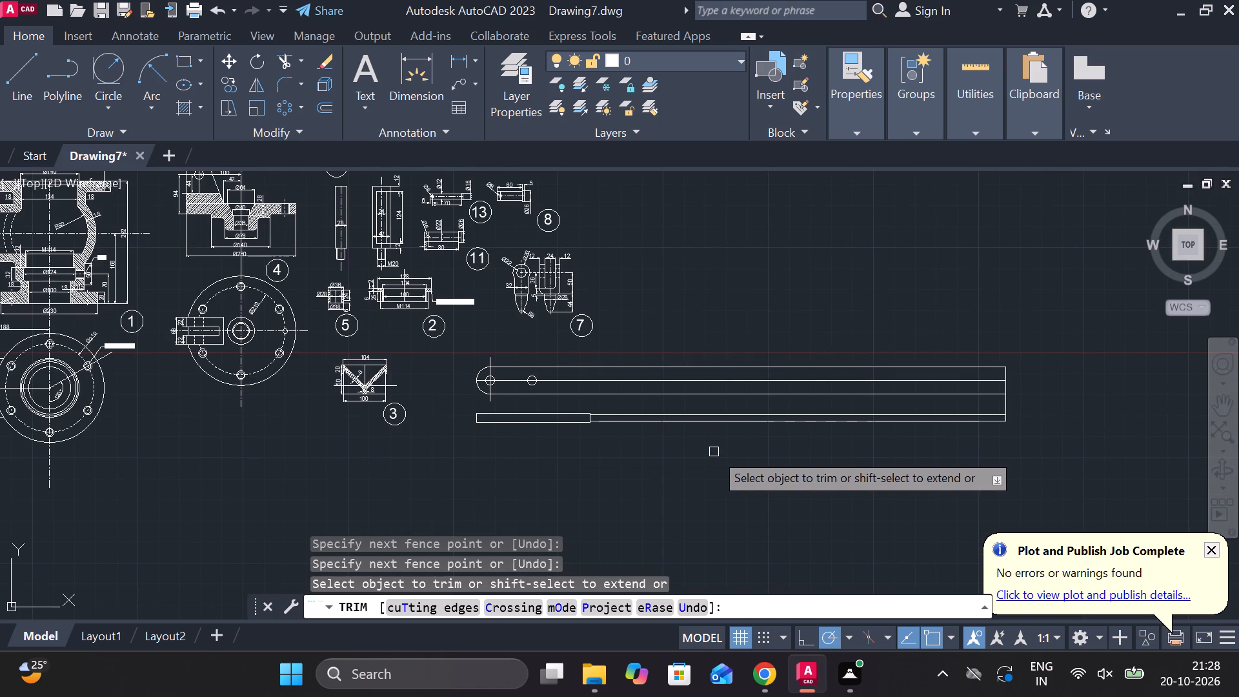
pyautogui.scroll(1, 677, 453)
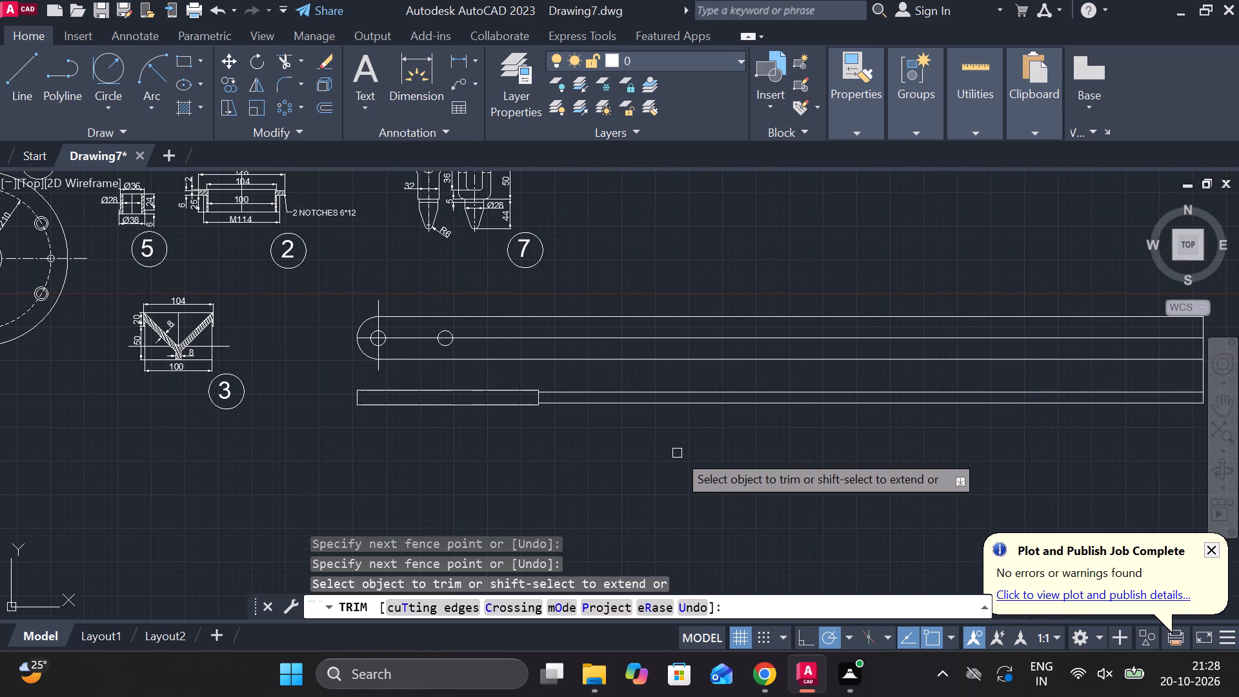
pyautogui.scroll(1, 677, 447)
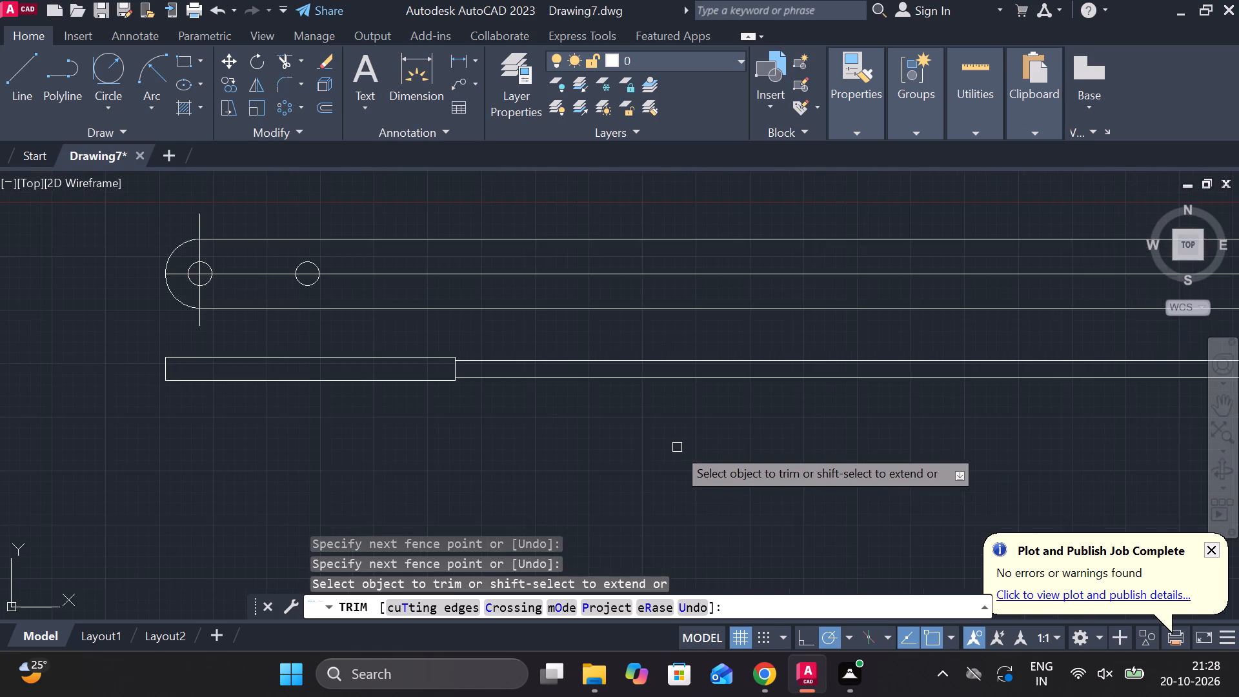
pyautogui.moveTo(603, 458); pyautogui.dragTo(721, 453, button='middle')
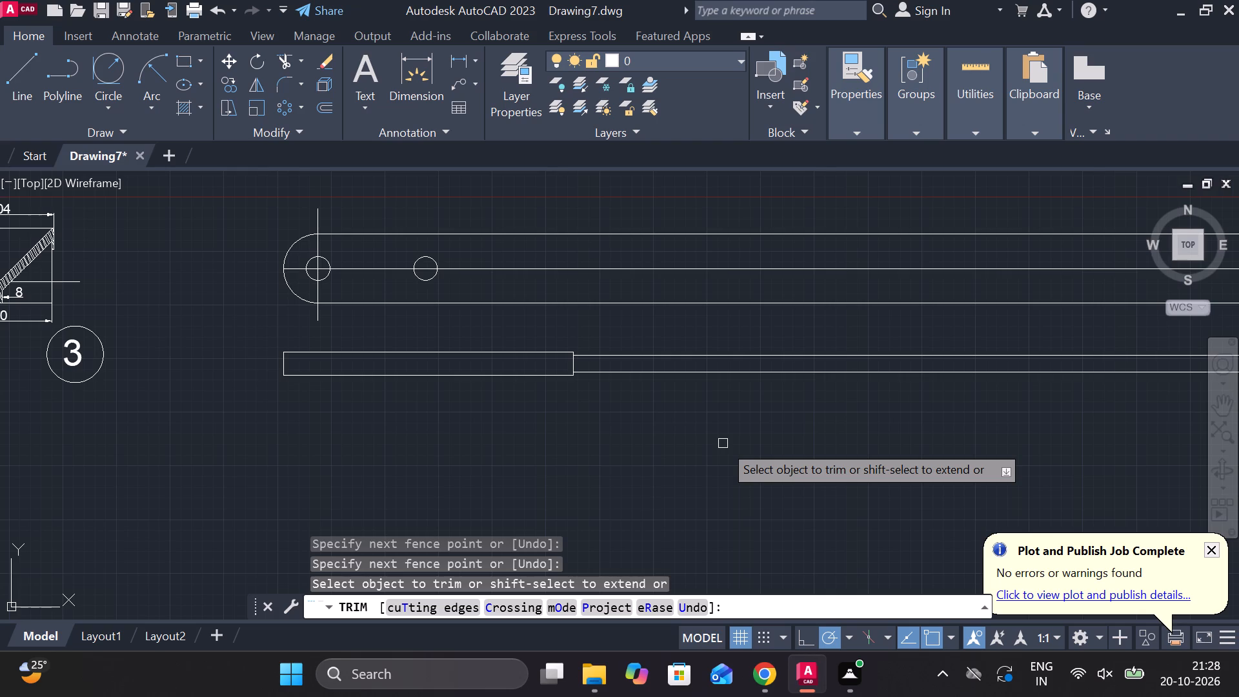
pyautogui.press('Escape')
# Draw a vertical line across the upper view between its long edges, to the right of the lower rectangle's right end.
pyautogui.press('l')
pyautogui.press('Return')
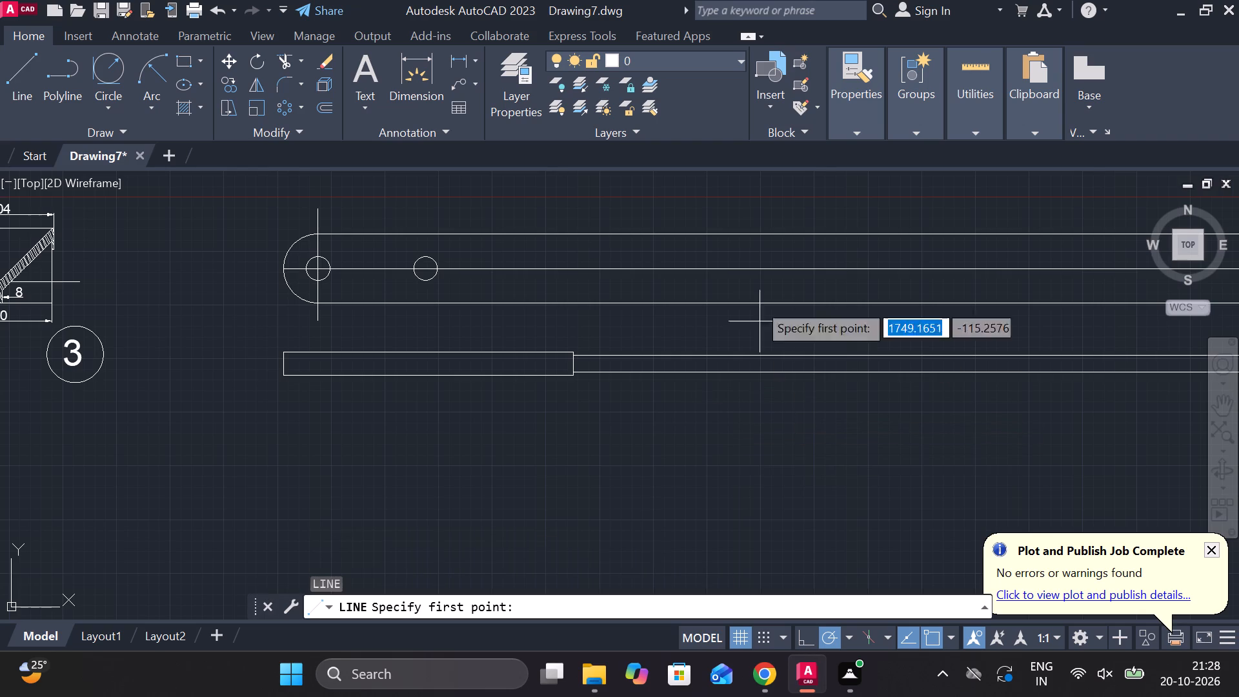
pyautogui.click(729, 236)
pyautogui.click(725, 299)
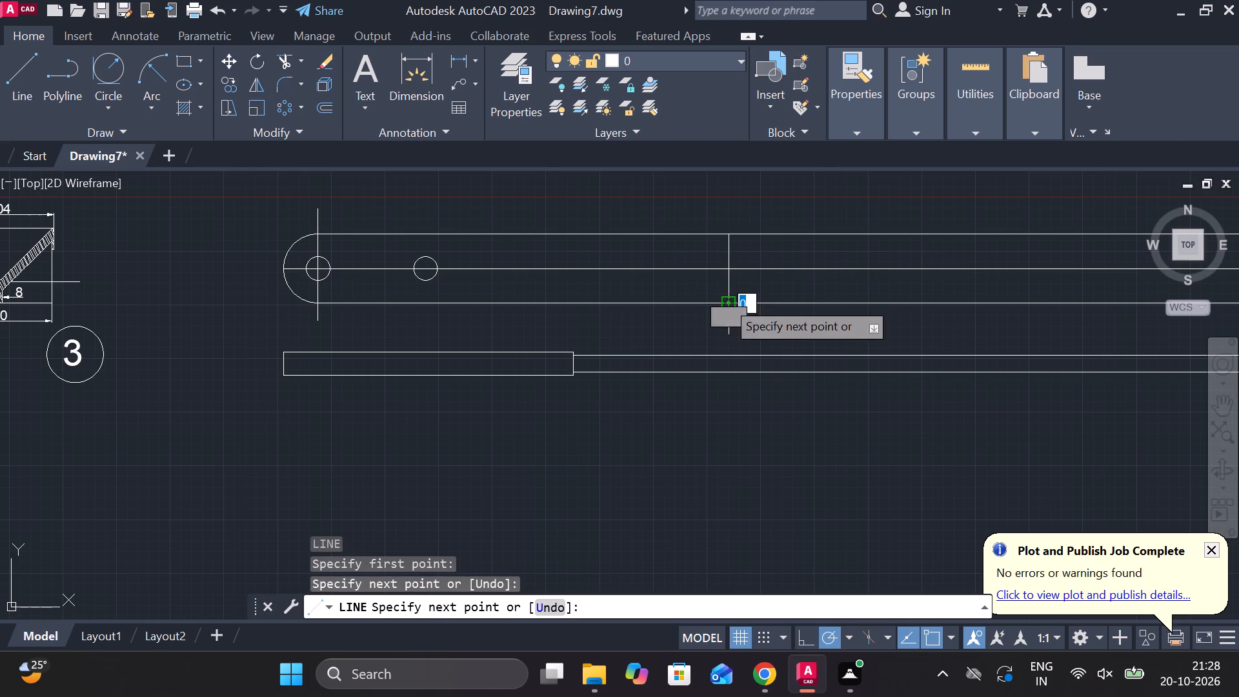
pyautogui.press('Escape')
# Draw two more vertical lines across the upper view, spaced apart to the right of the first, to bound a break.
pyautogui.moveTo(774, 301); pyautogui.dragTo(642, 356, button='middle')
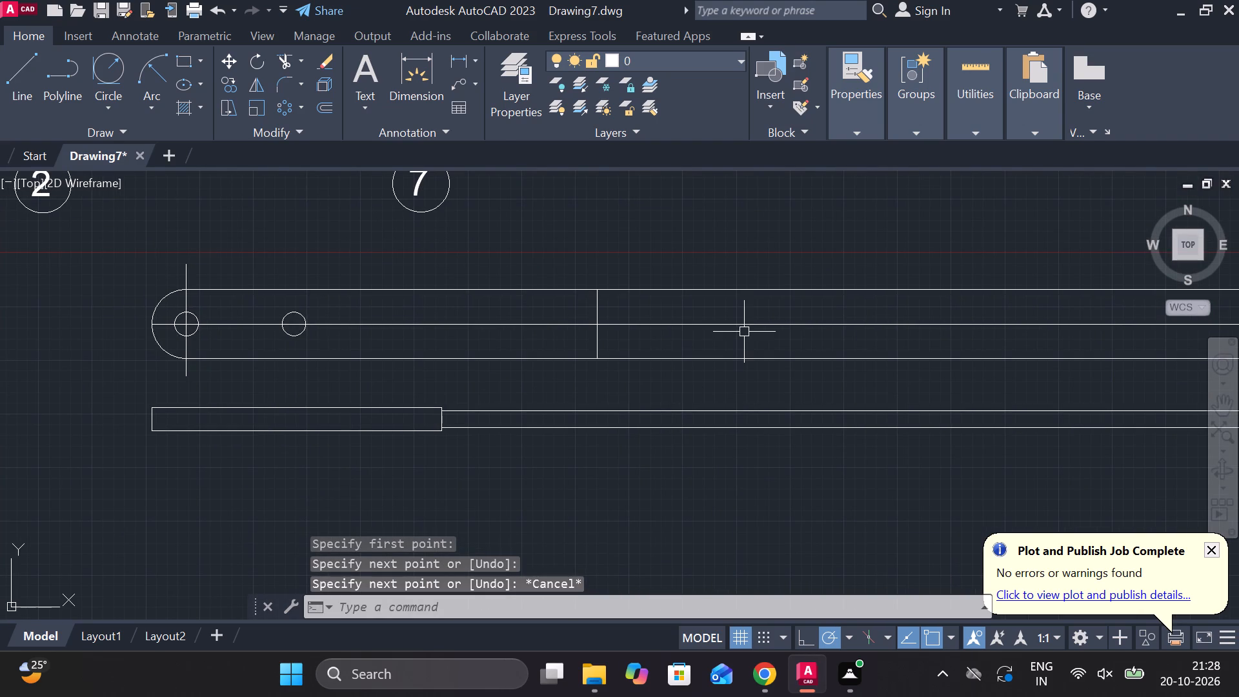
pyautogui.press('l')
pyautogui.press('Return')
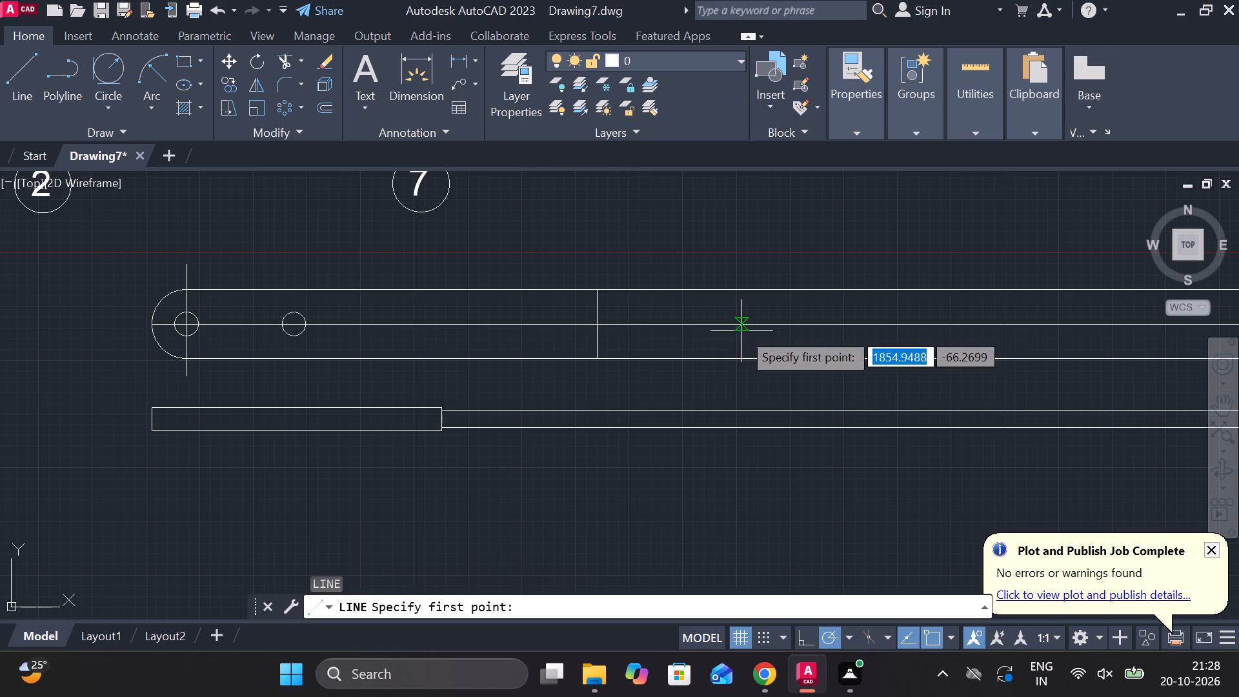
pyautogui.scroll(-2, 741, 331)
pyautogui.moveTo(741, 331); pyautogui.dragTo(703, 332, button='middle')
pyautogui.scroll(2, 718, 323)
pyautogui.click(705, 312)
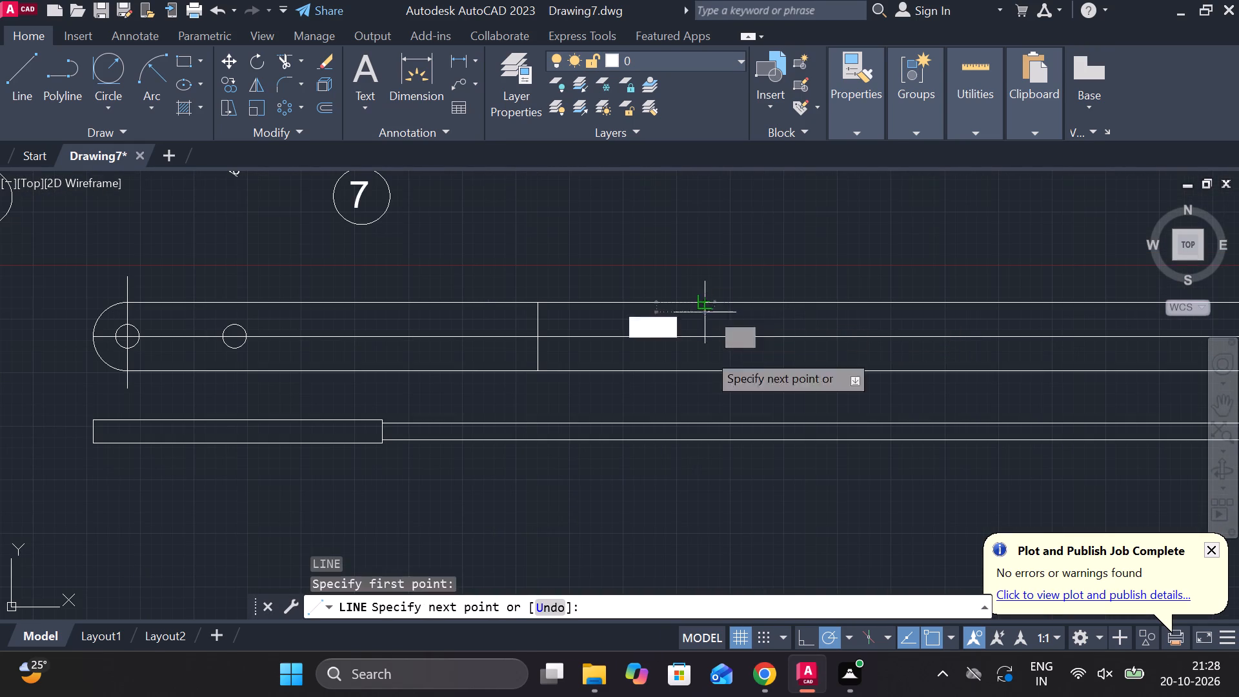
pyautogui.click(709, 377)
pyautogui.press('Escape')
pyautogui.press('space')
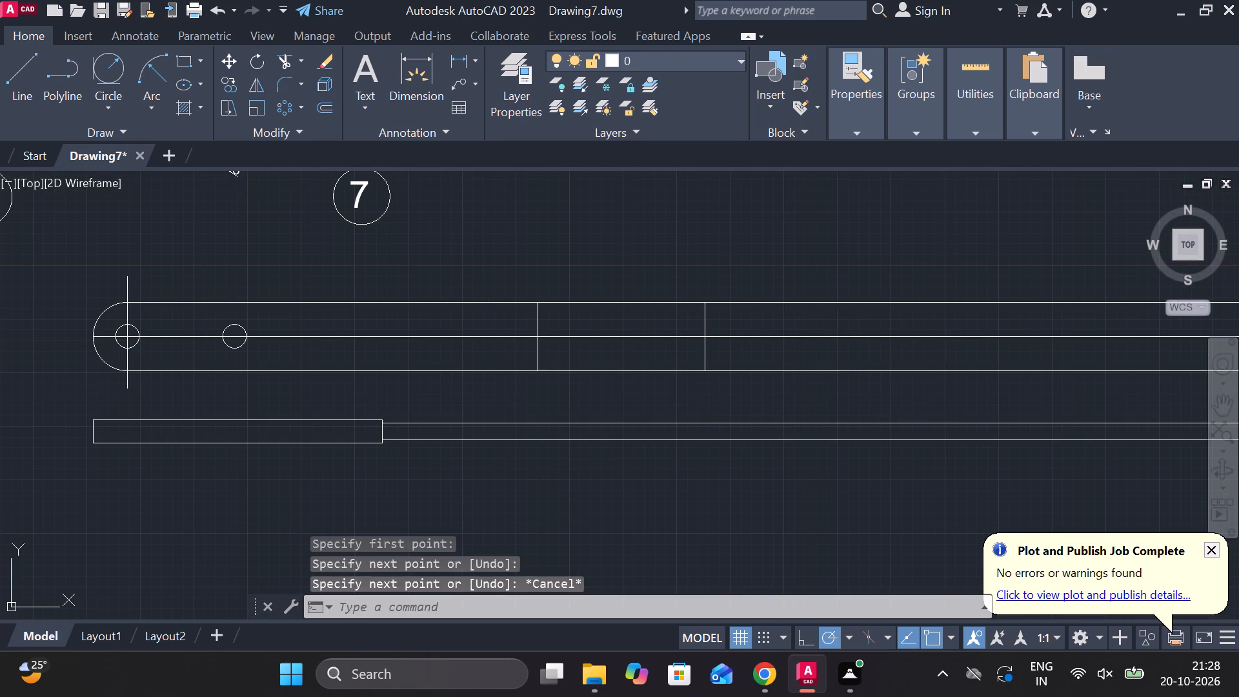
pyautogui.click(811, 308)
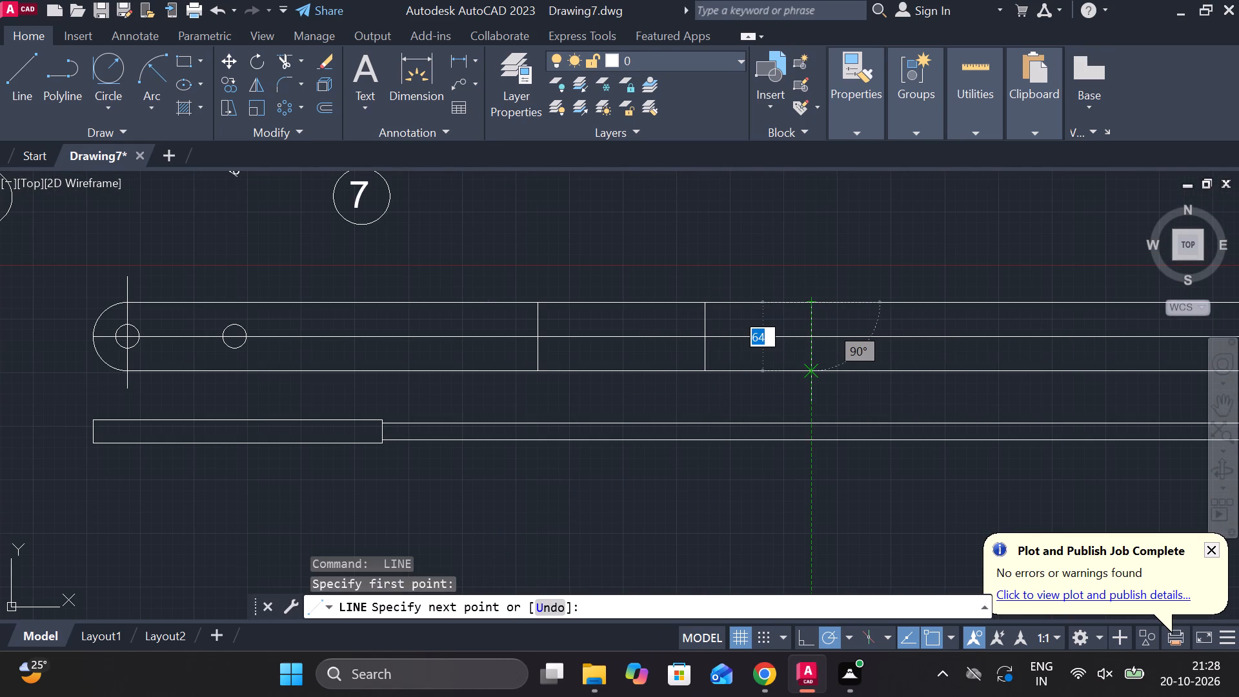
pyautogui.click(814, 365)
pyautogui.press('Escape')
# Trim both long edges and the centre line between the two rightmost of the three new vertical lines, opening a gap.
pyautogui.write('TR')
pyautogui.press('space')
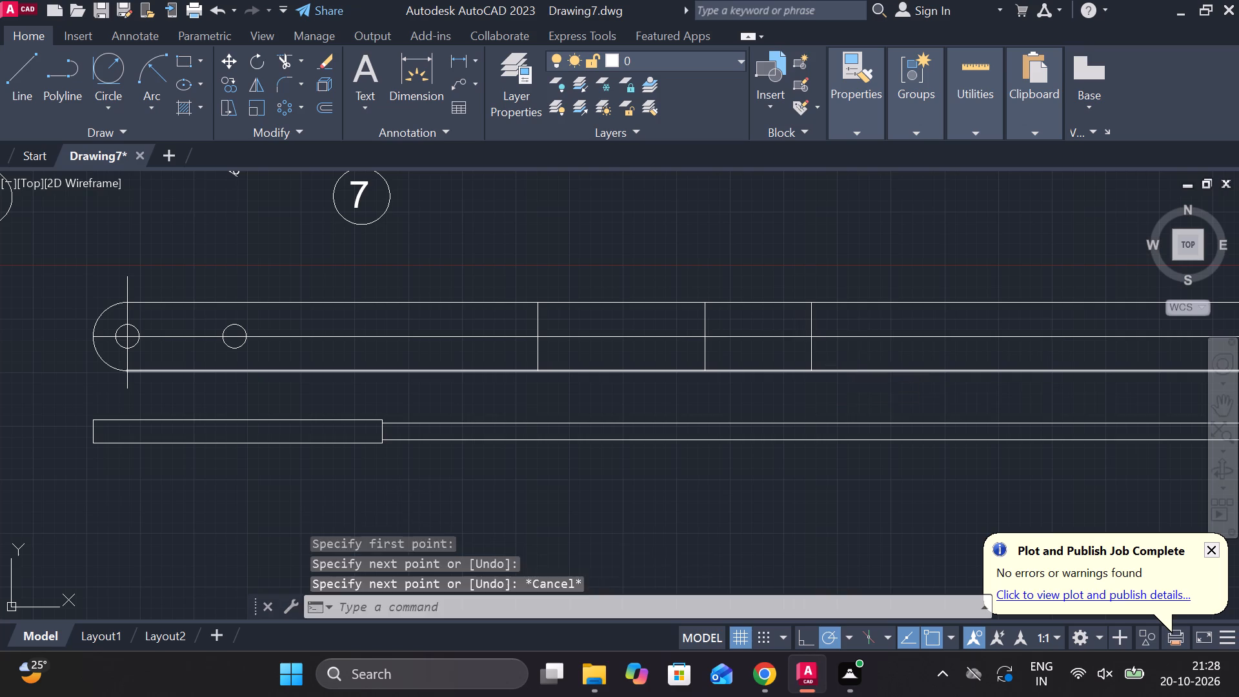
pyautogui.moveTo(745, 268); pyautogui.dragTo(758, 394)
pyautogui.press('Escape')
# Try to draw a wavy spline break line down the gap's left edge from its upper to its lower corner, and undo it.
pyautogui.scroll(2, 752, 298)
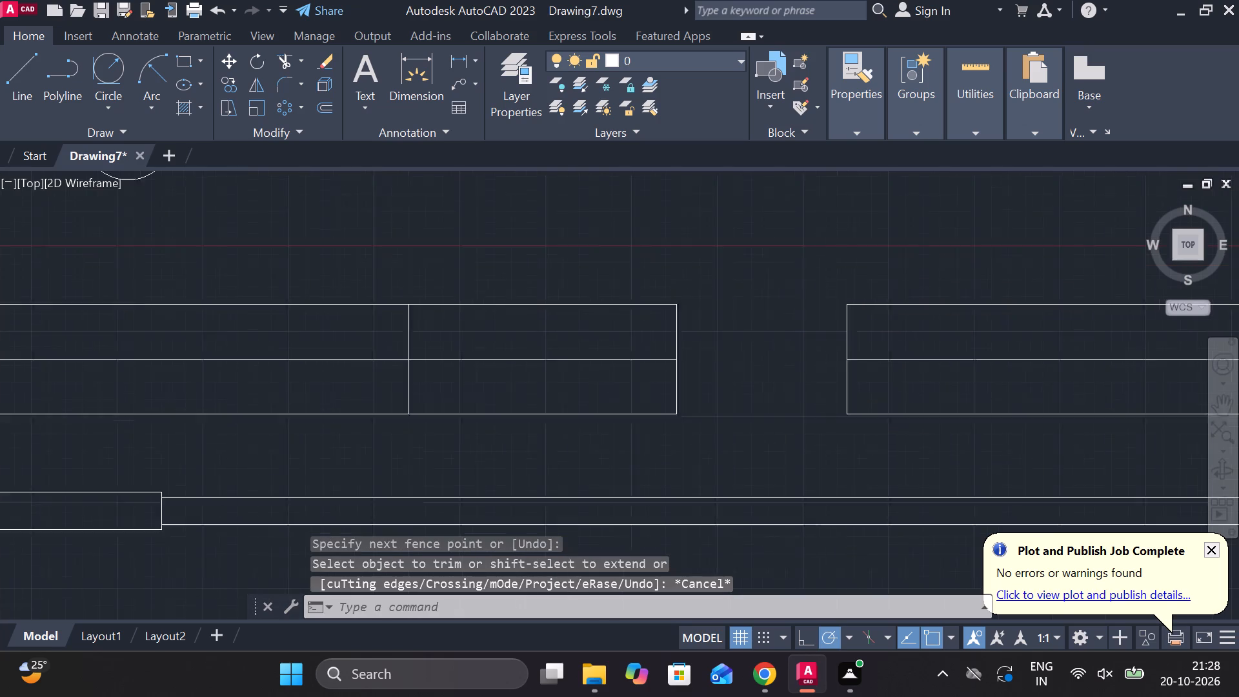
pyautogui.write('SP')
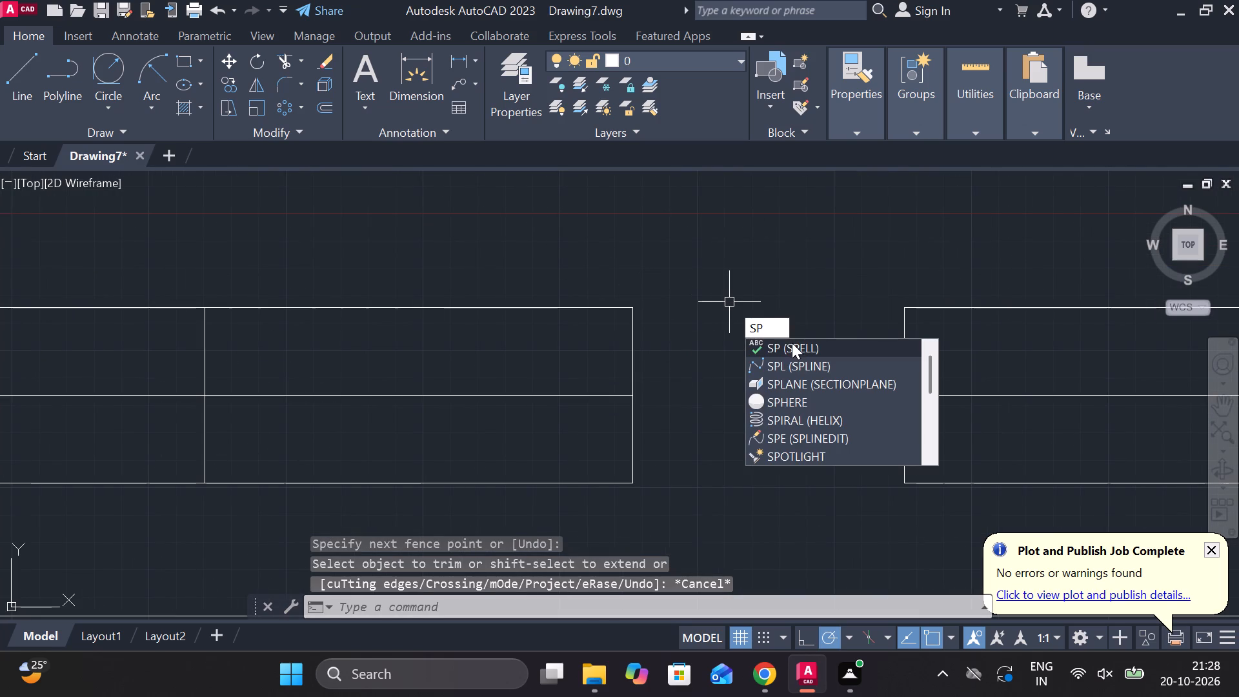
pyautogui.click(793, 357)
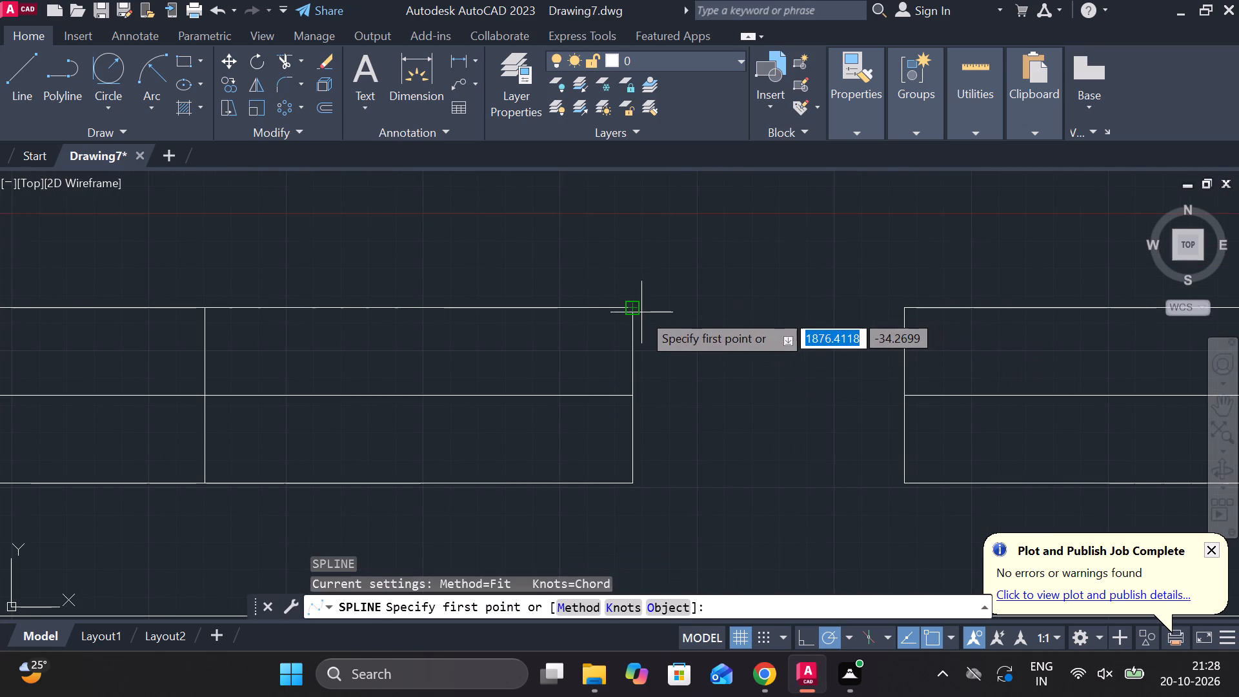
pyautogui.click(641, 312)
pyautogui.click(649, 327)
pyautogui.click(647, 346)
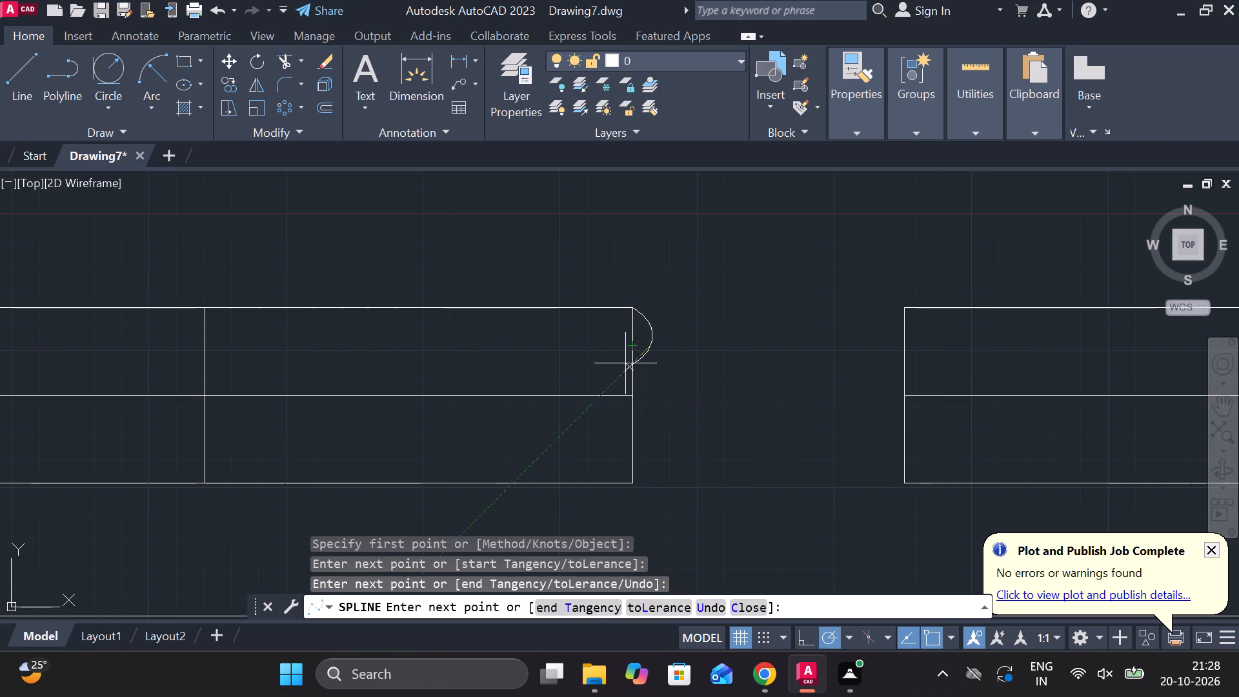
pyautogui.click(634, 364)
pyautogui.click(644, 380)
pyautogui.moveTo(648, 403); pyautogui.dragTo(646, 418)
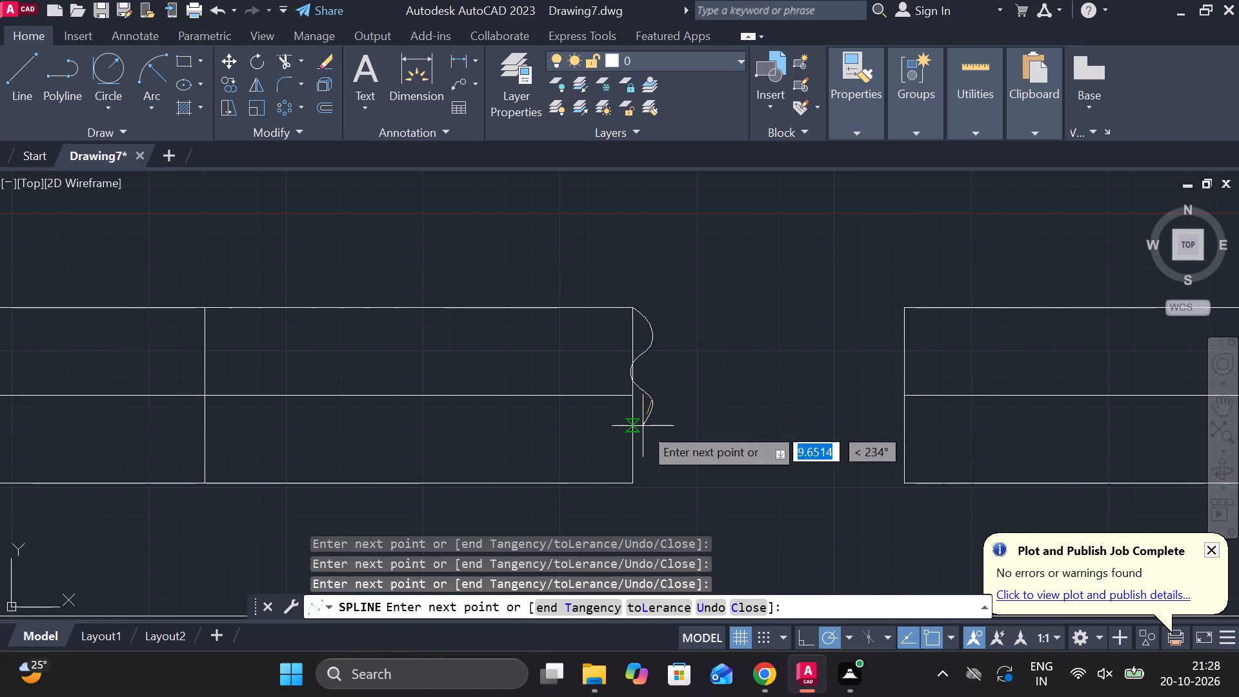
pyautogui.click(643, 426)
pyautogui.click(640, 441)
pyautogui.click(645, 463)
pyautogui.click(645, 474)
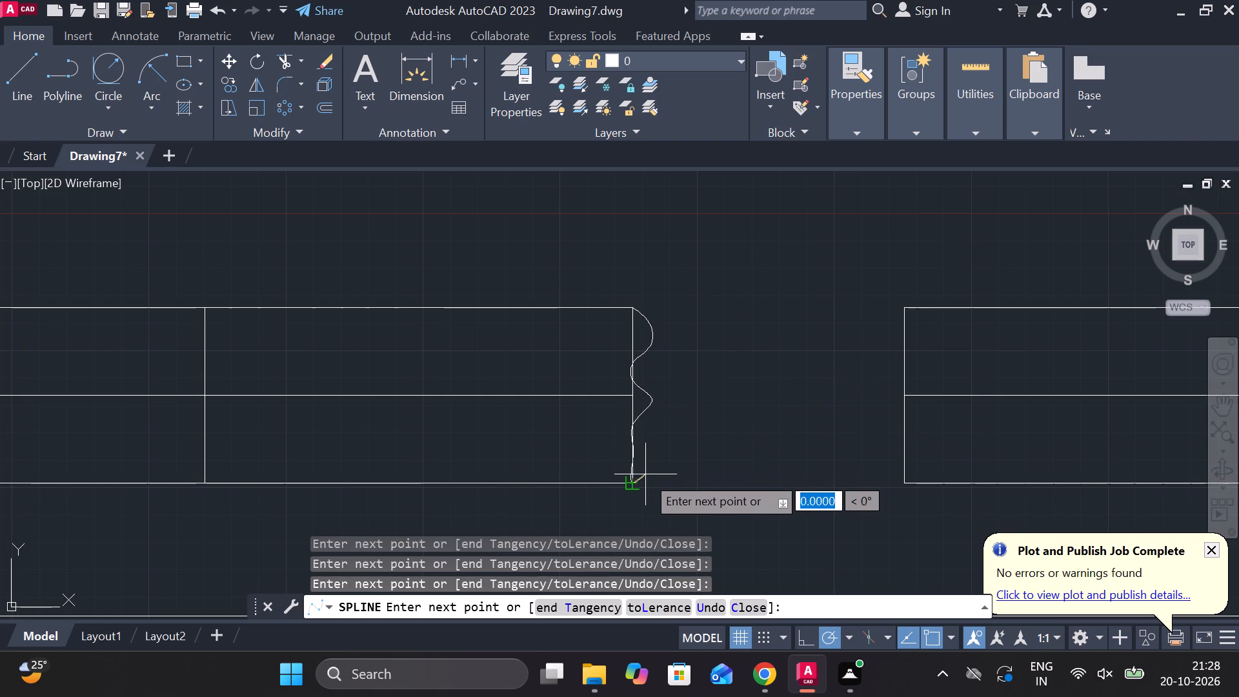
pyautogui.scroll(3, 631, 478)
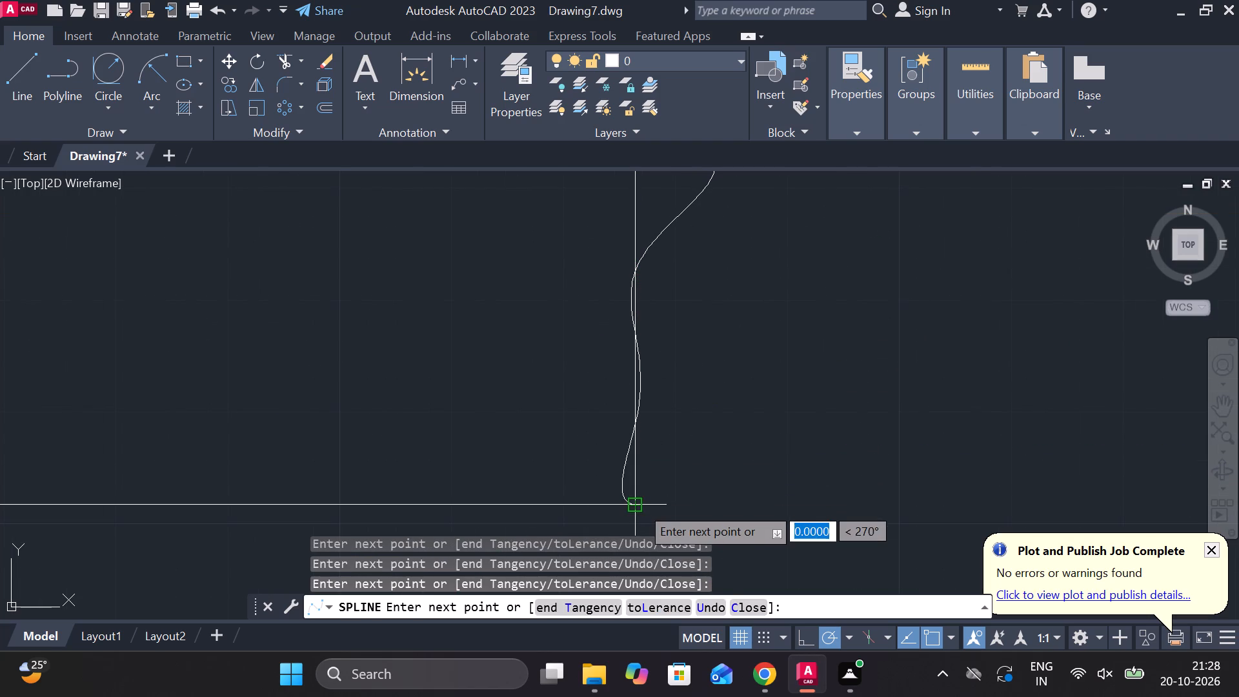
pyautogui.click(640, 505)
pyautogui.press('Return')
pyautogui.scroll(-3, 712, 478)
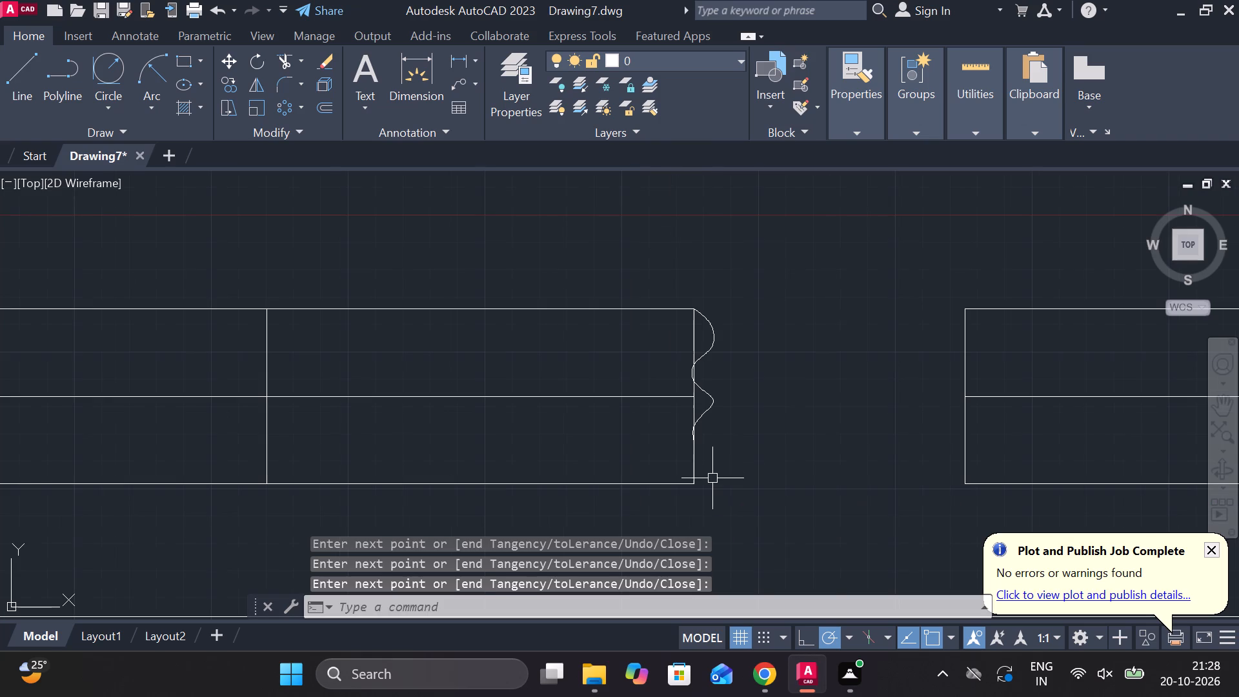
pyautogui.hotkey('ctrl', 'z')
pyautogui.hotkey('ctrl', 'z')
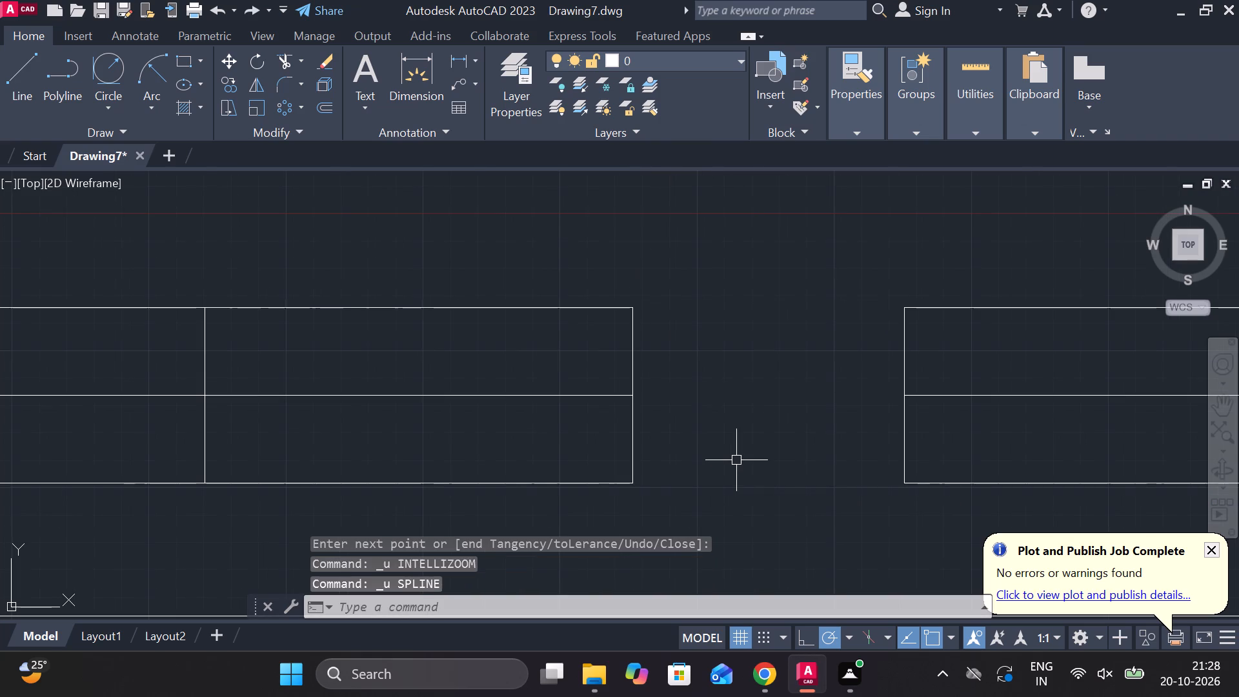
# Start a new spline at the upper corner of the gap's left edge in the upper view.
pyautogui.write('SP')
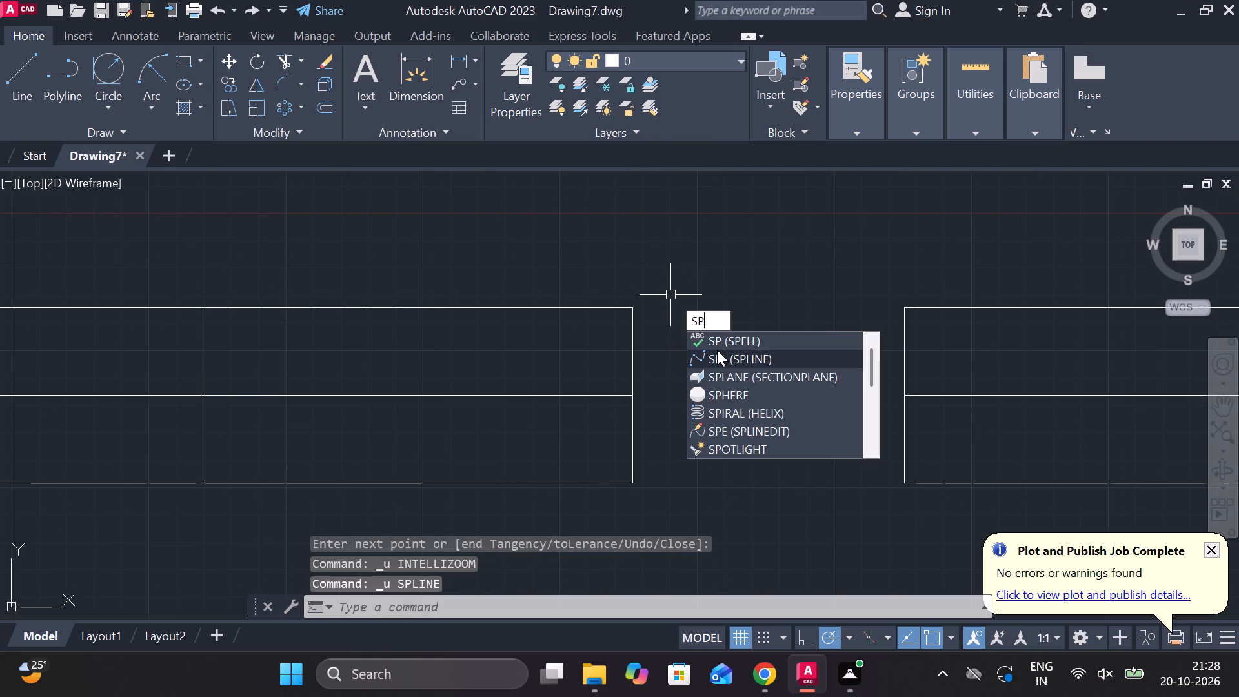
pyautogui.click(717, 350)
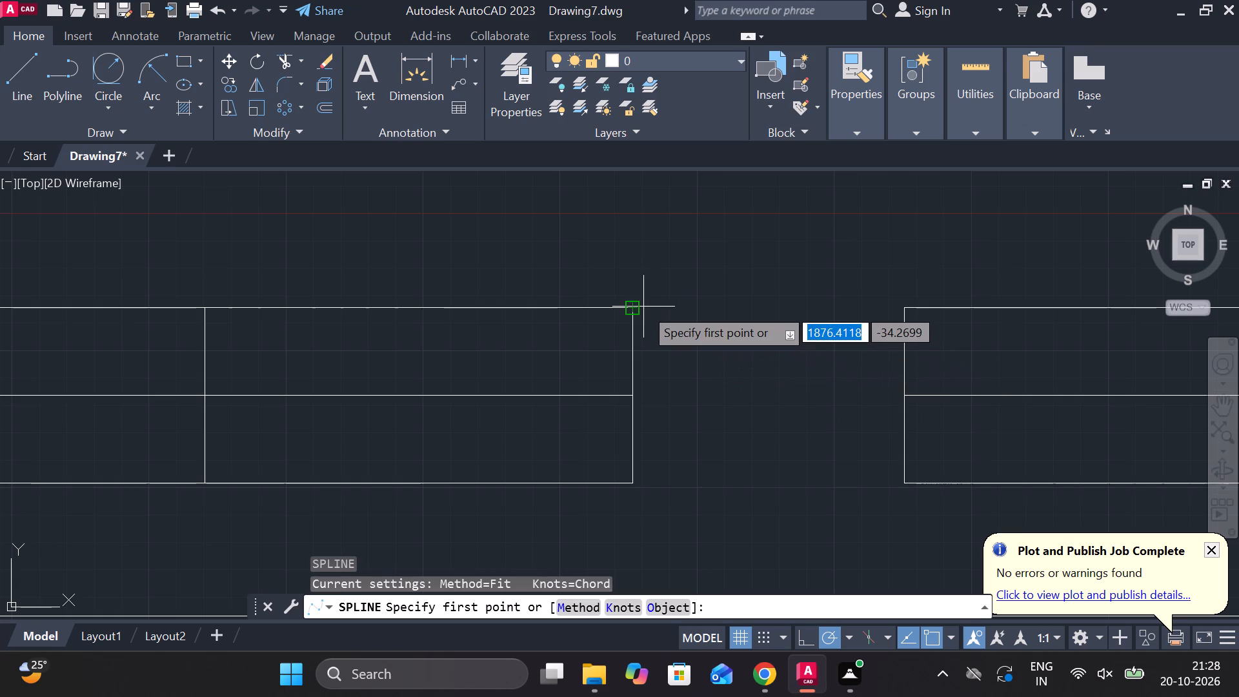
pyautogui.click(643, 307)
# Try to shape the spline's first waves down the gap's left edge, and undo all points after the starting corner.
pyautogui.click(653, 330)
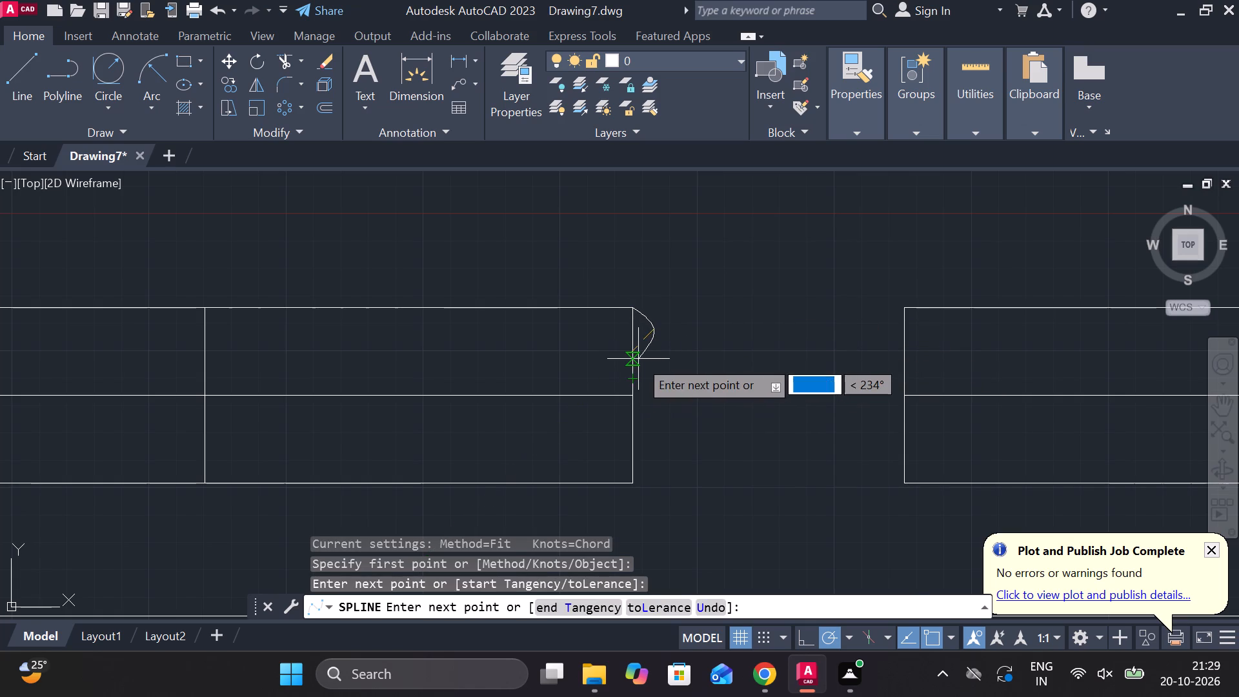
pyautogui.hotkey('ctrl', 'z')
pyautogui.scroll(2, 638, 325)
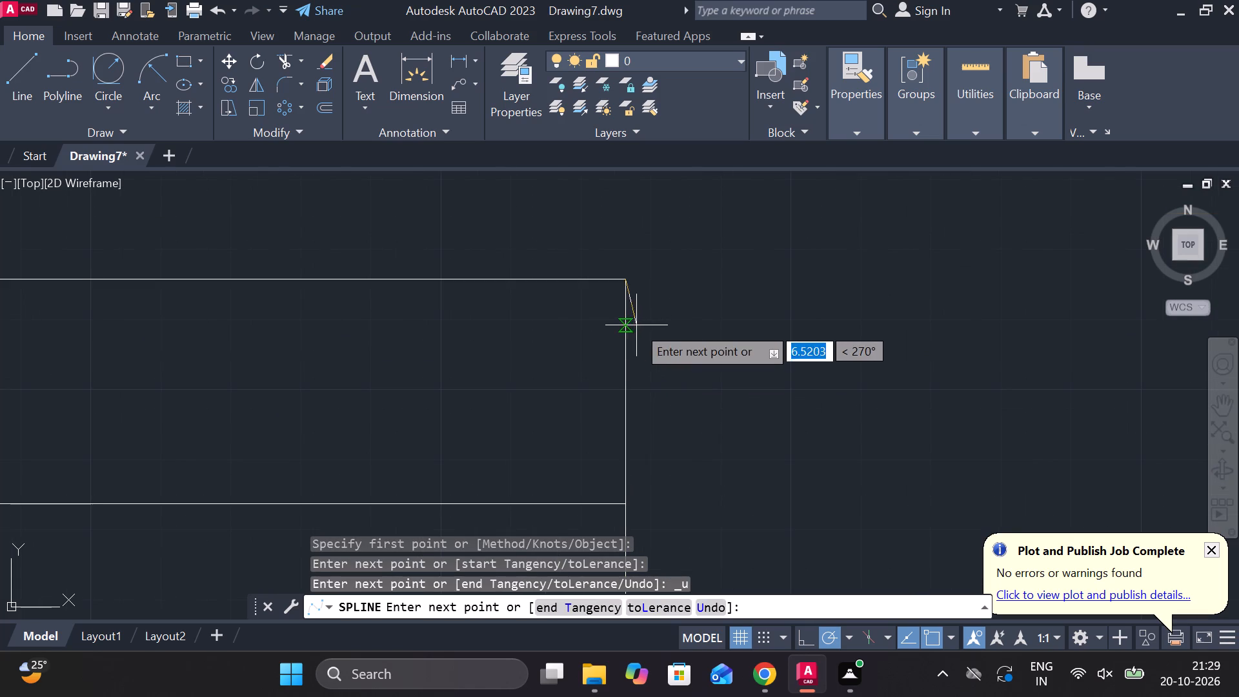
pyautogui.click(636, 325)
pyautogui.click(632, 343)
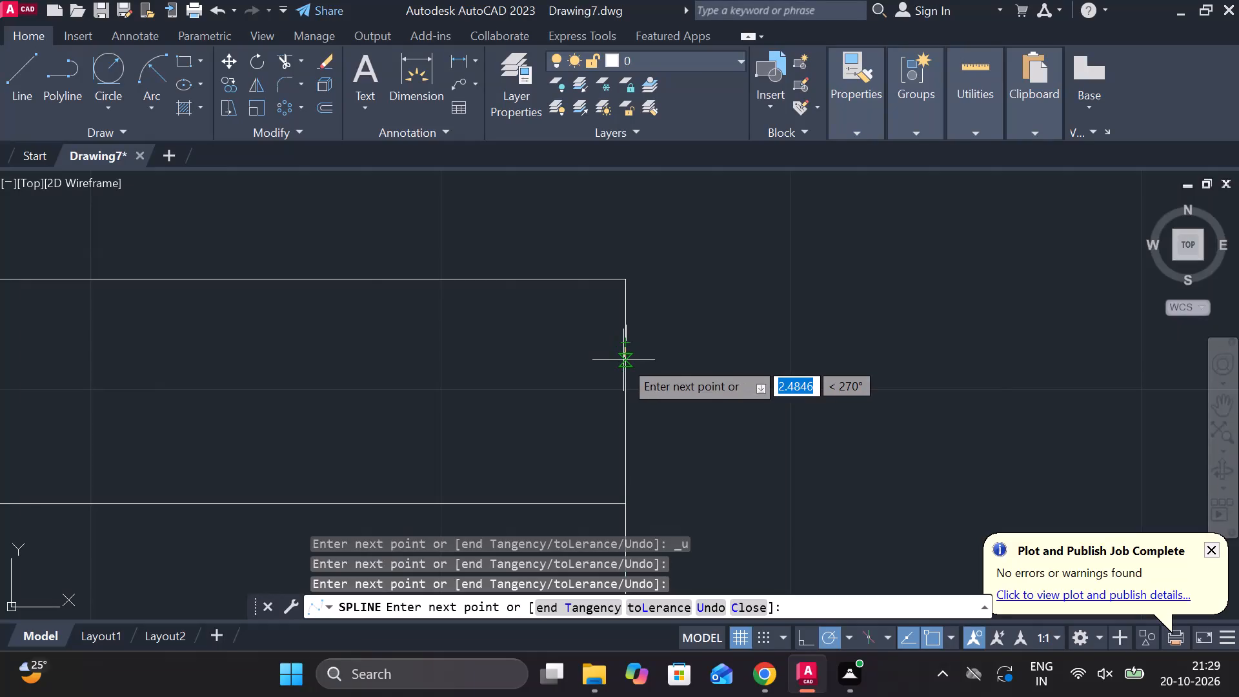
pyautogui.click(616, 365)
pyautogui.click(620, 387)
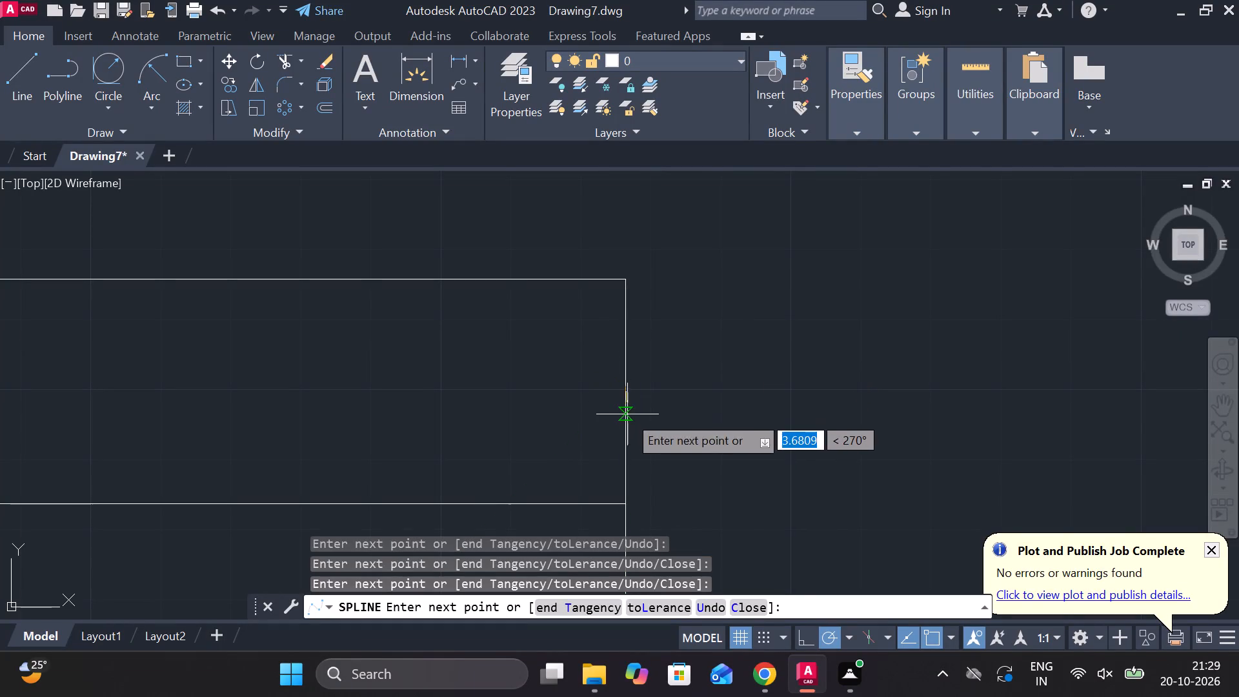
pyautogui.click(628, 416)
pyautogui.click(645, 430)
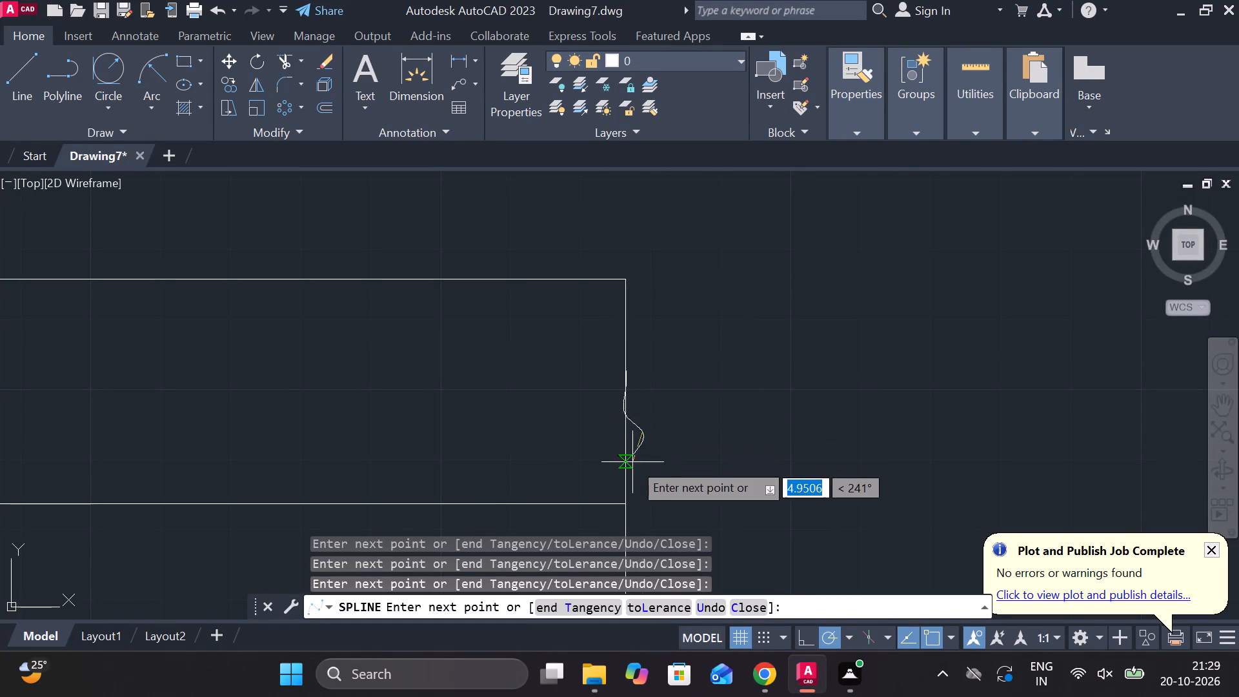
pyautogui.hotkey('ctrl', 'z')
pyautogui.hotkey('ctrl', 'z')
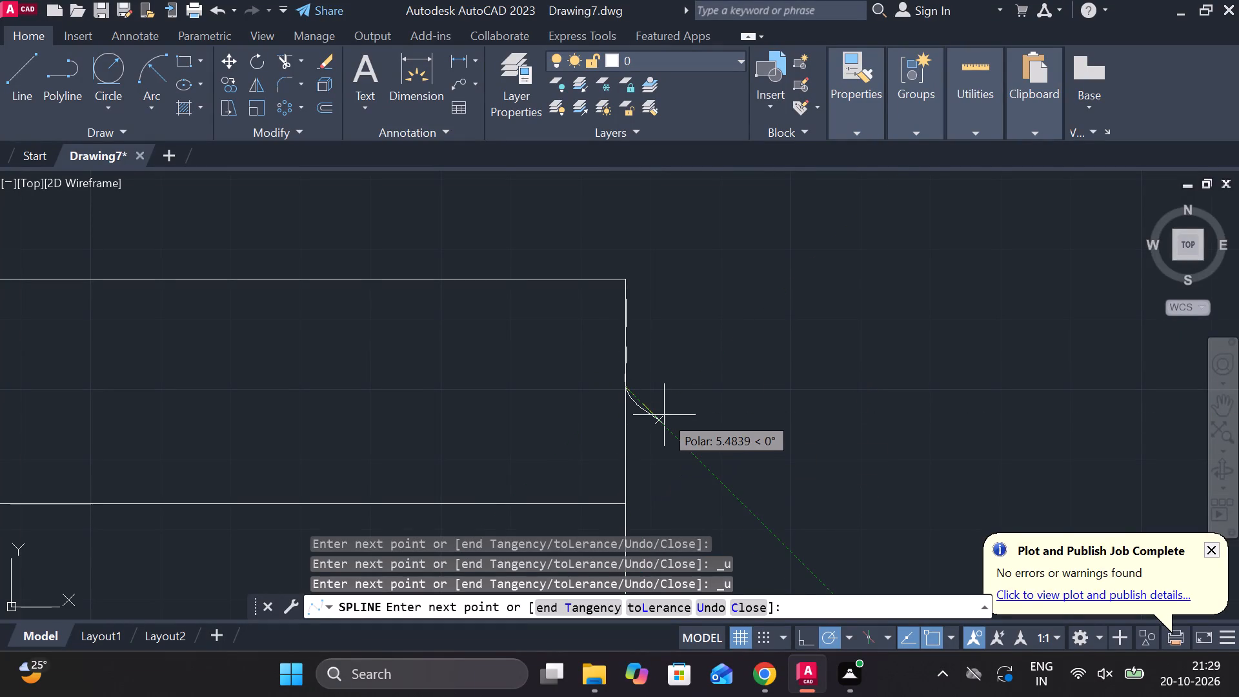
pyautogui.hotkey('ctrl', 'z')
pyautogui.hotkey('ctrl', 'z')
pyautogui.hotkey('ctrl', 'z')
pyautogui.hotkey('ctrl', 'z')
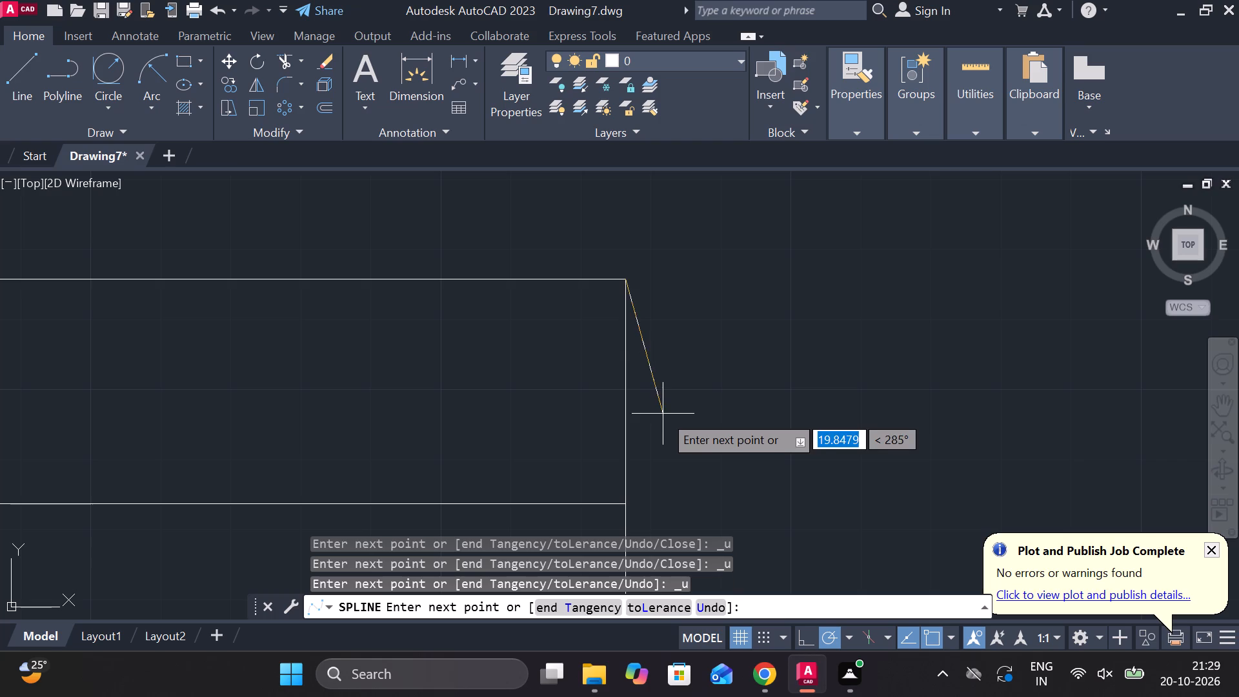
# Place the spline's first points alternately on both sides of the gap's left edge to form small waves down from the corner.
pyautogui.scroll(3, 574, 316)
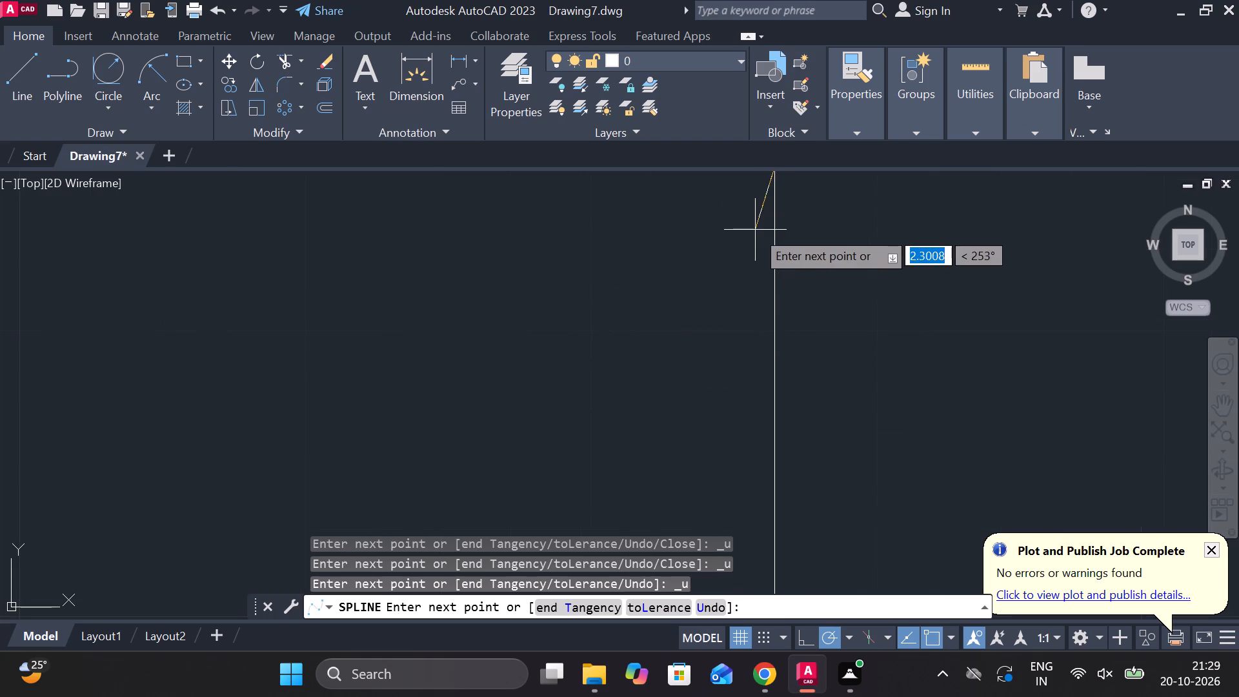
pyautogui.click(755, 230)
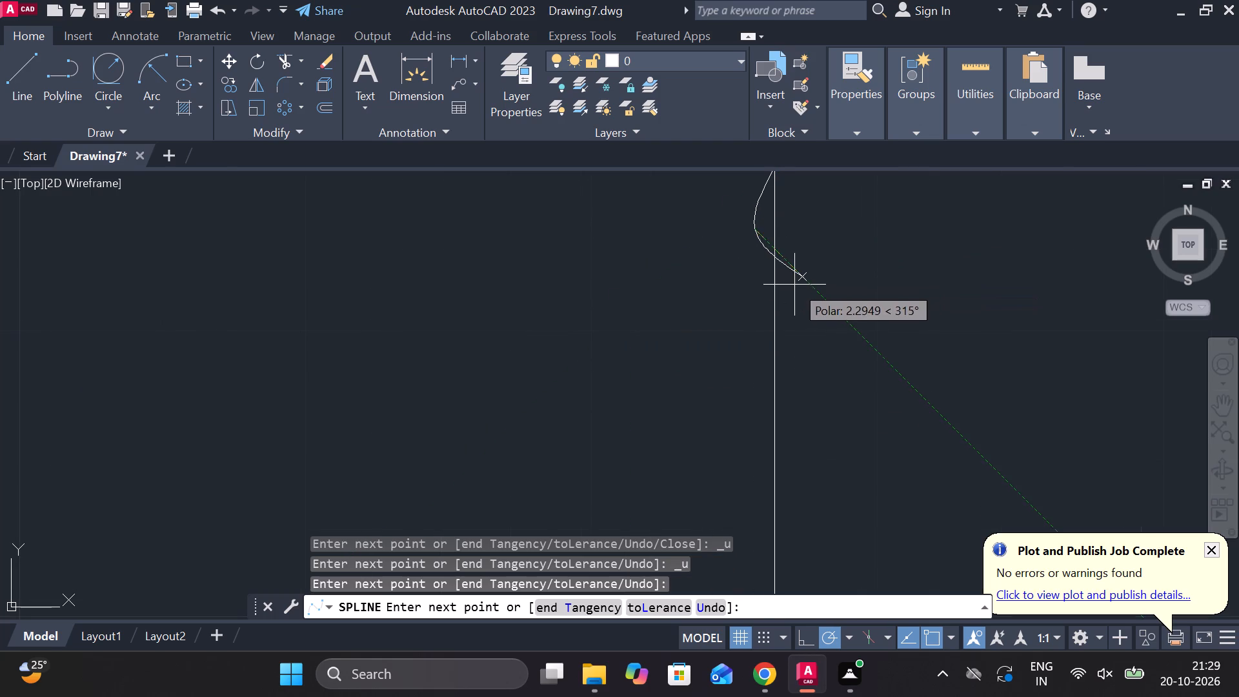
pyautogui.click(794, 285)
pyautogui.click(760, 348)
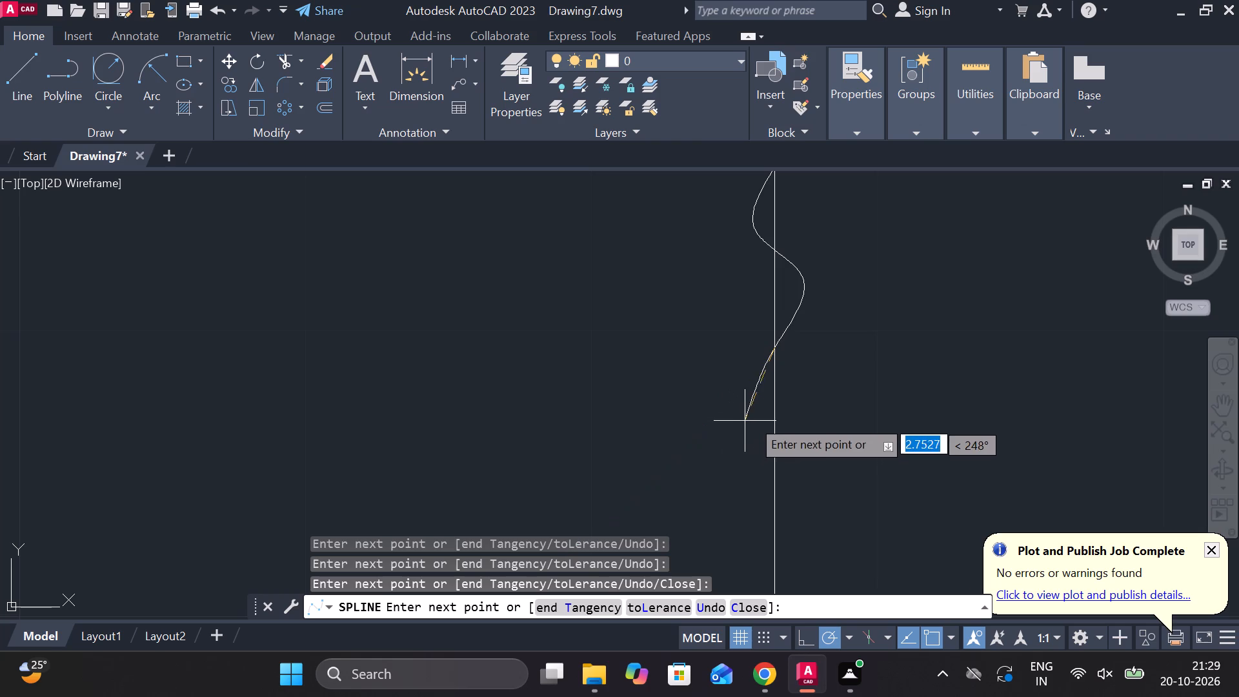
pyautogui.click(752, 416)
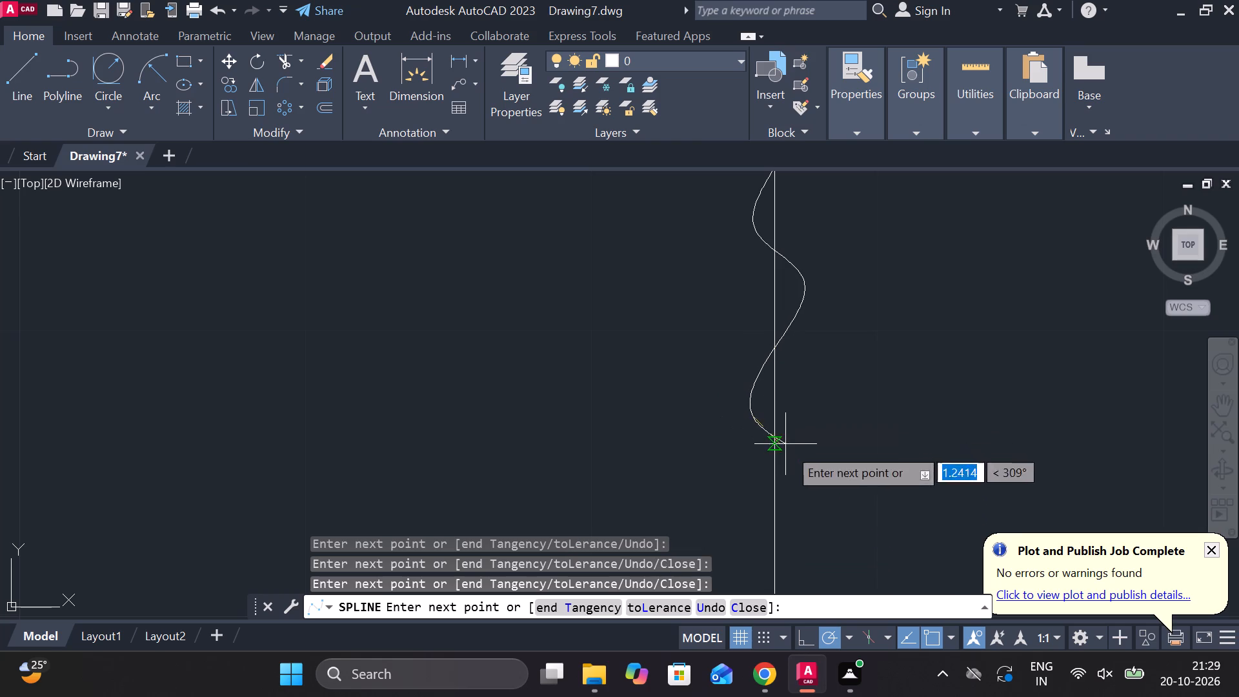
pyautogui.click(798, 463)
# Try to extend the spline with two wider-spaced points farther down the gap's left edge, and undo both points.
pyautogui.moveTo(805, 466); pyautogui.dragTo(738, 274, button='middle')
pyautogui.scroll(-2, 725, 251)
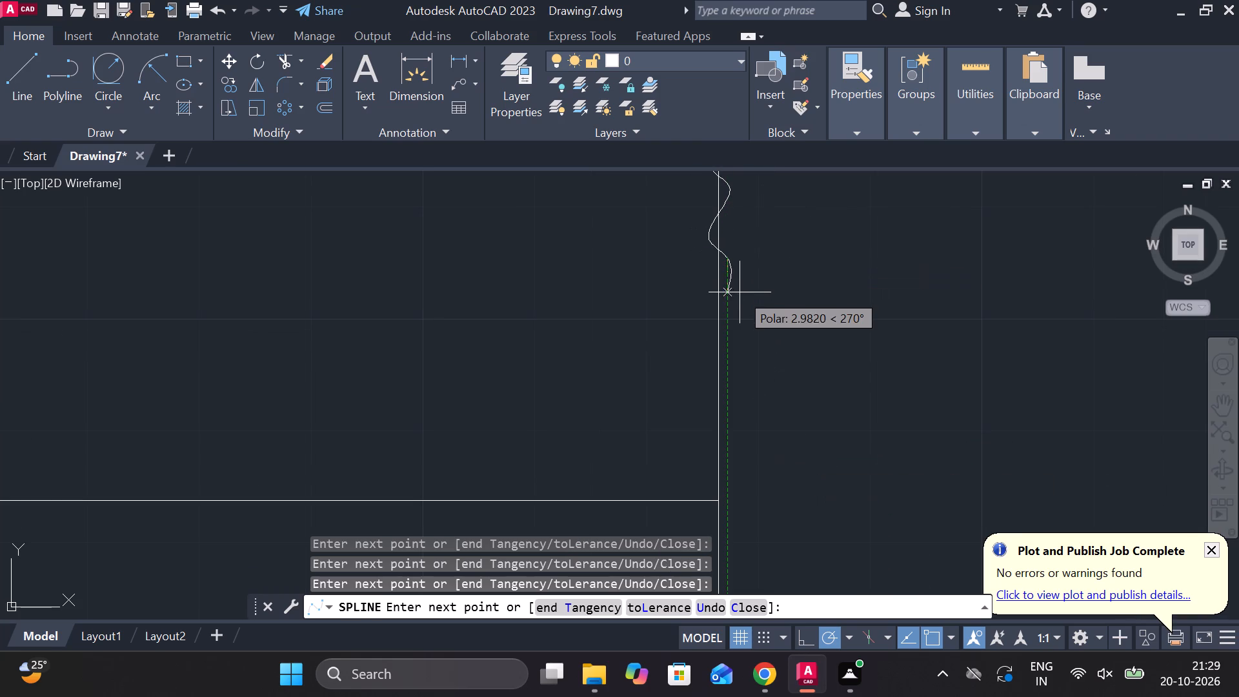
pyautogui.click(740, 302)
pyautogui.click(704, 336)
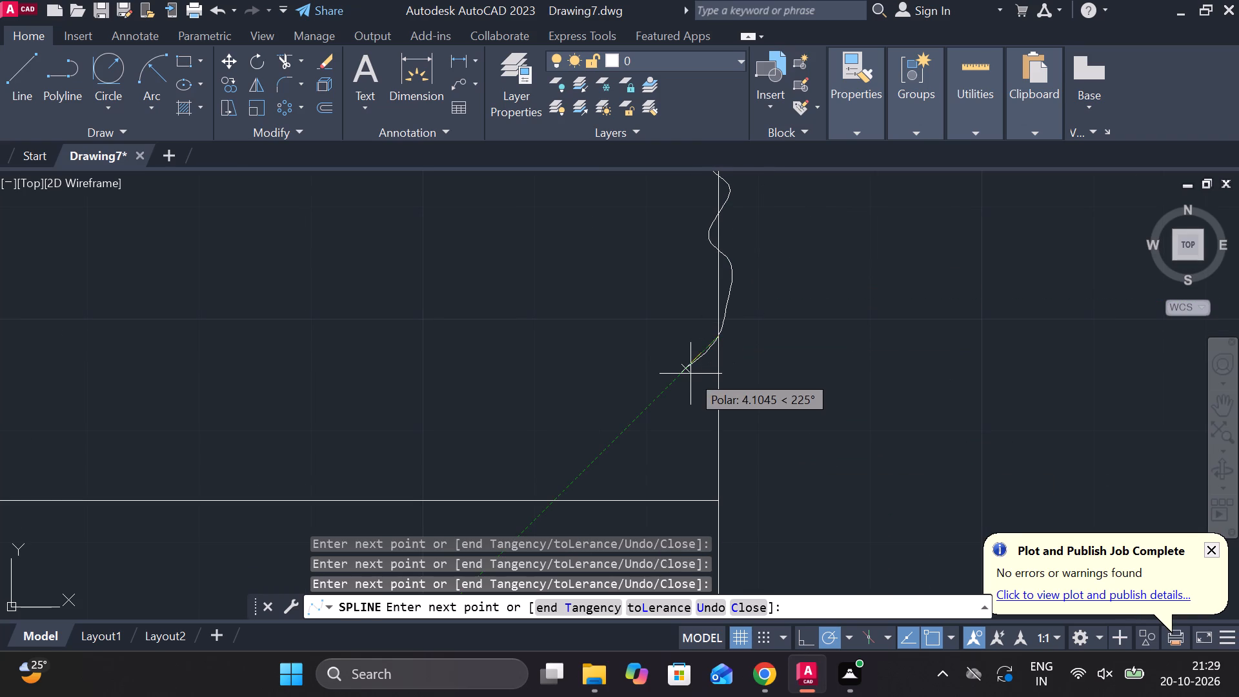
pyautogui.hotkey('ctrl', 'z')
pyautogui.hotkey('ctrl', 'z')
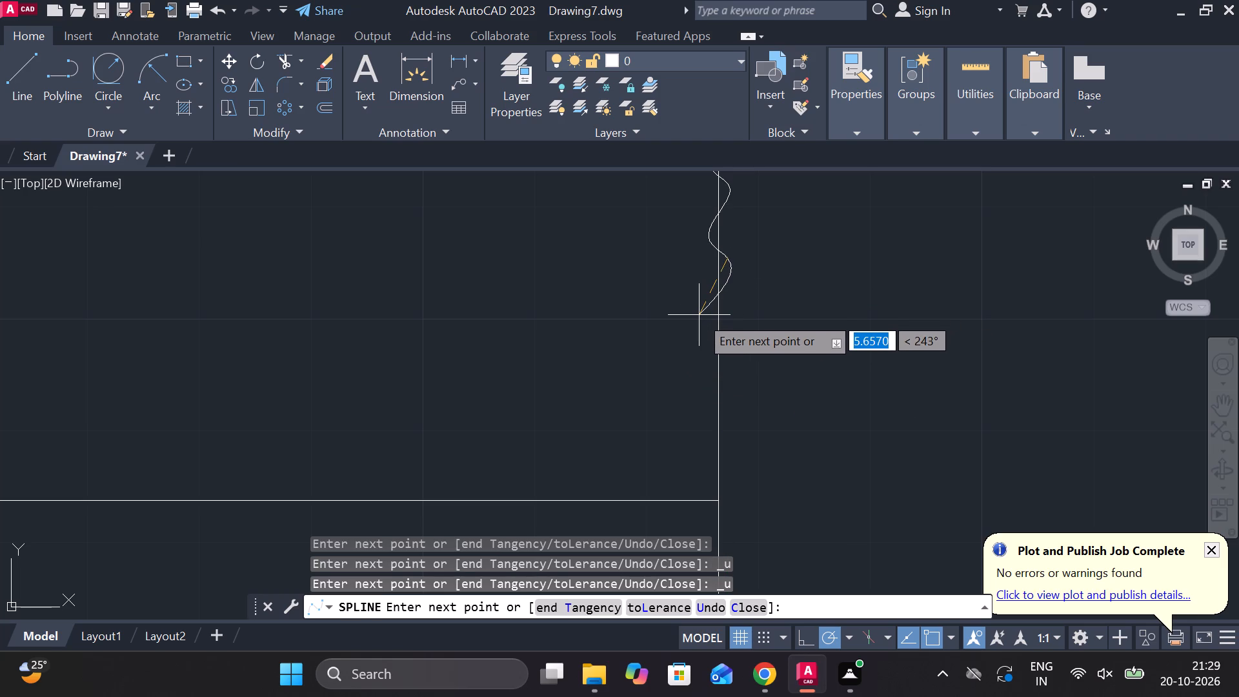
# Continue the spline with alternating points on both sides of the gap's left edge, down to just below the horizontal centre line.
pyautogui.scroll(2, 704, 315)
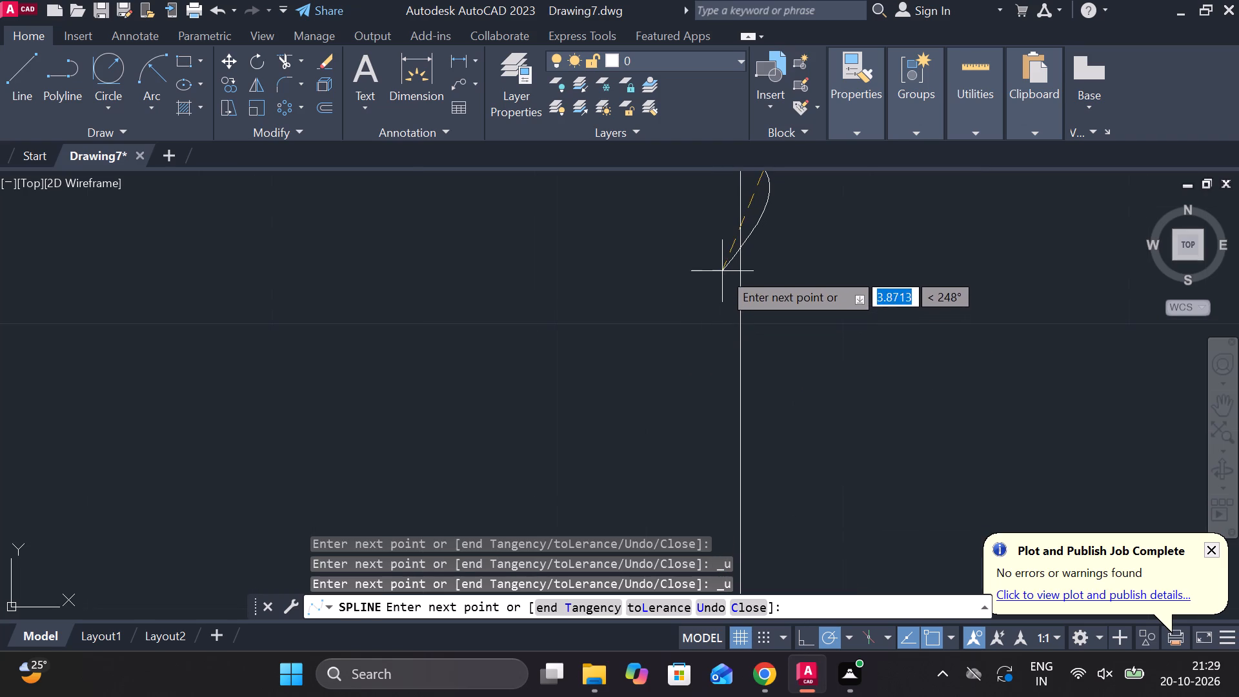
pyautogui.click(722, 265)
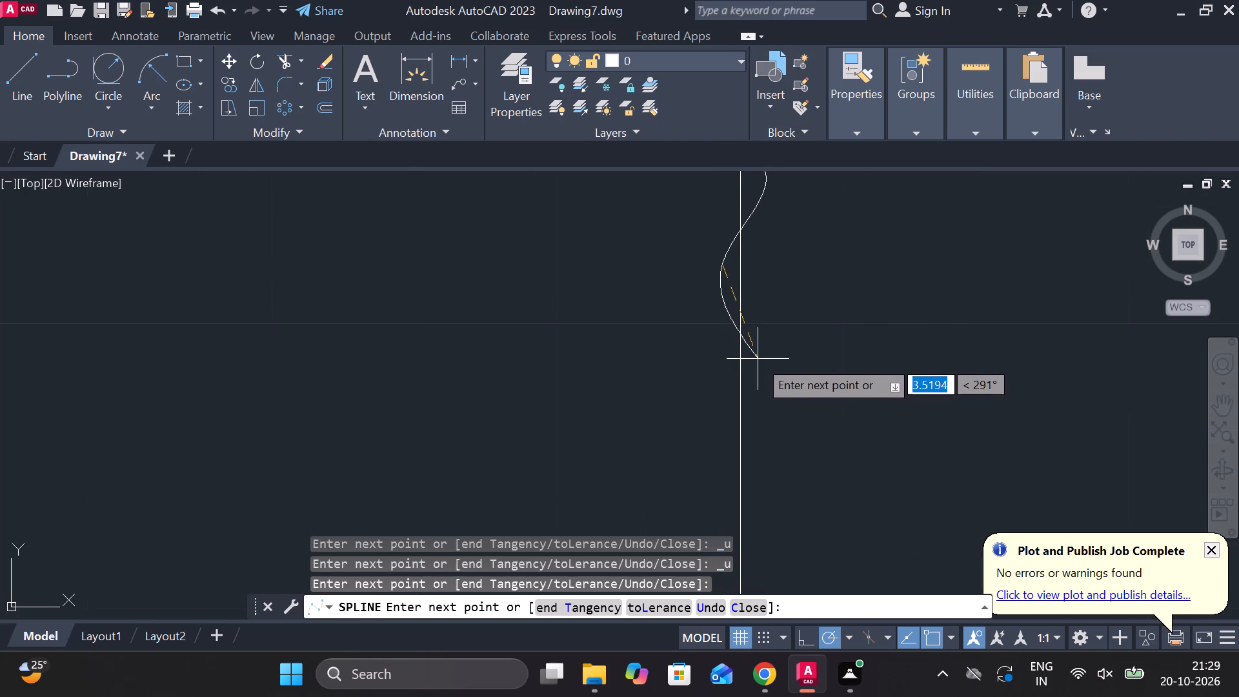
pyautogui.click(758, 359)
pyautogui.click(722, 456)
pyautogui.scroll(-2, 722, 456)
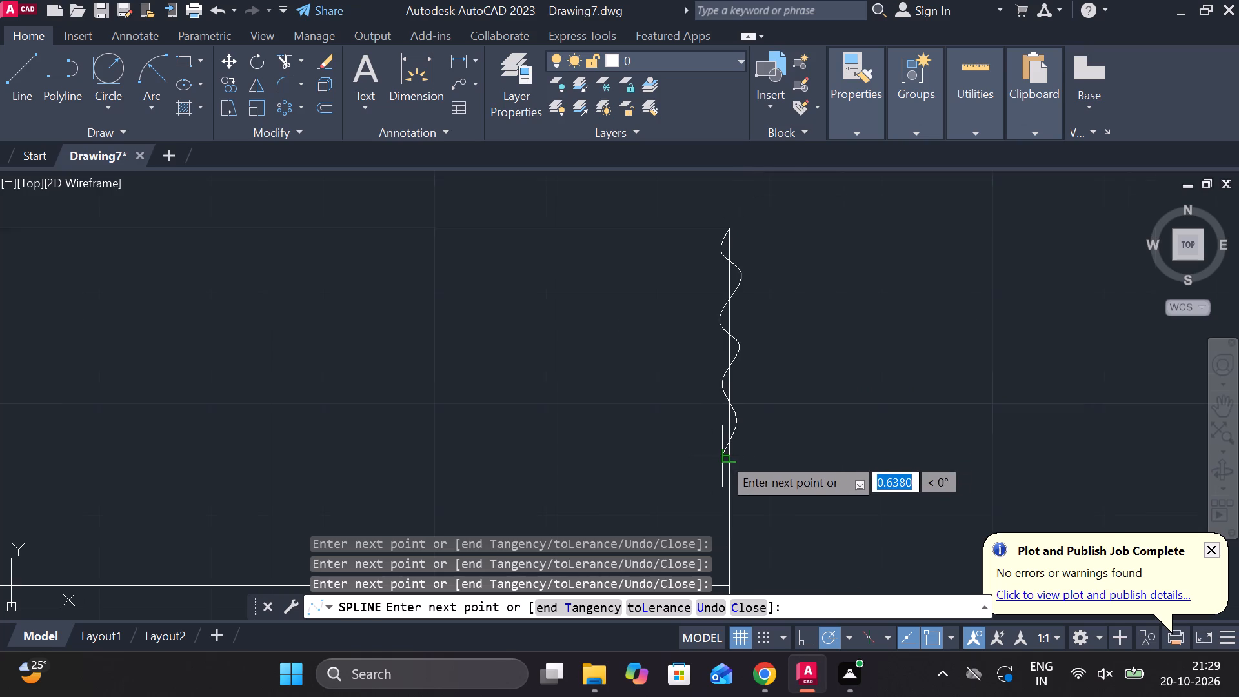
pyautogui.moveTo(710, 456); pyautogui.dragTo(662, 338, button='middle')
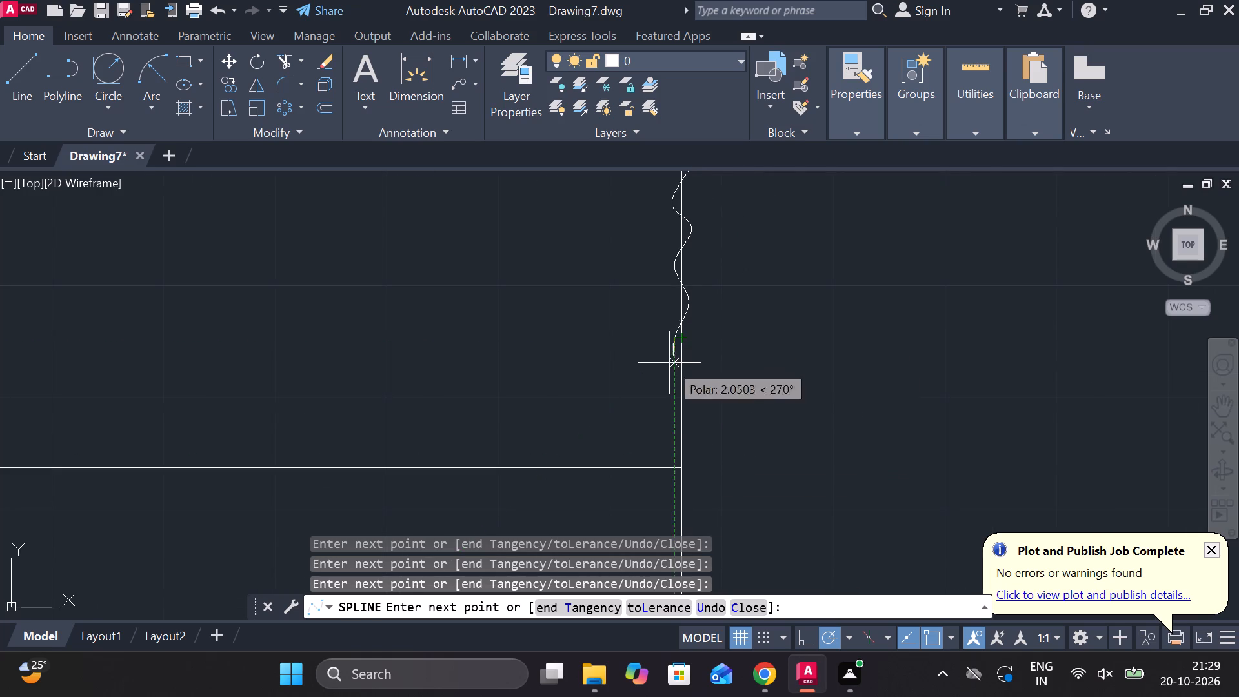
pyautogui.scroll(2, 667, 371)
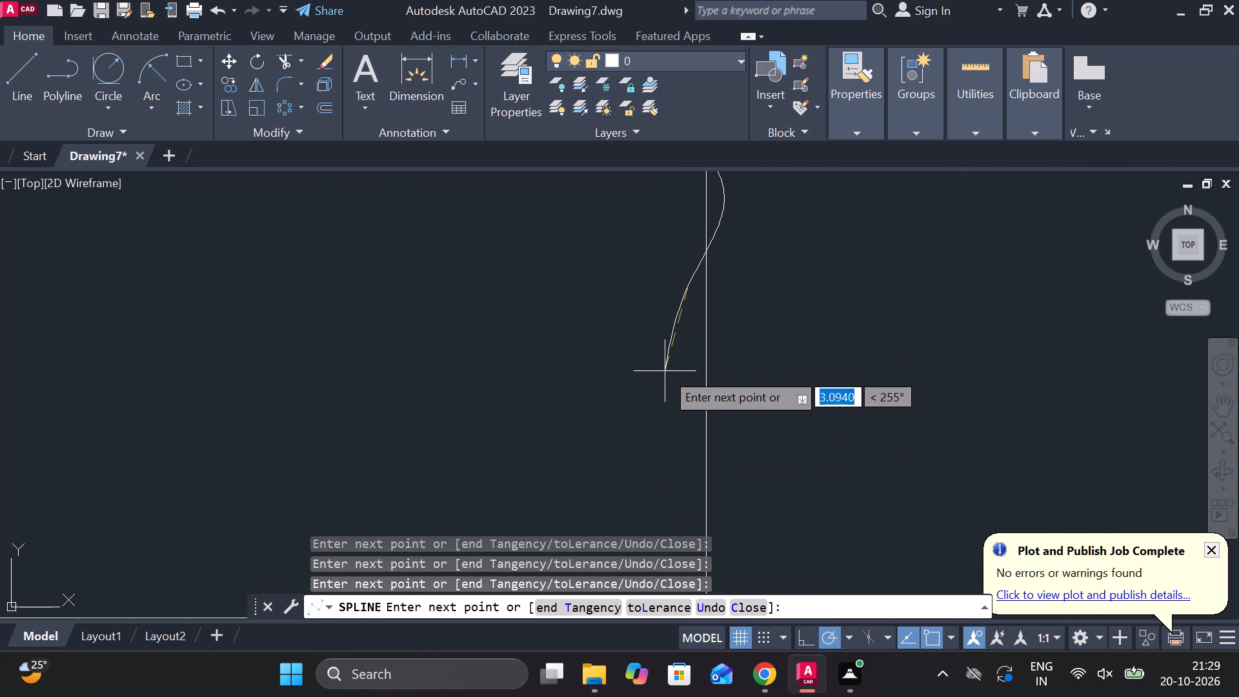
pyautogui.click(670, 383)
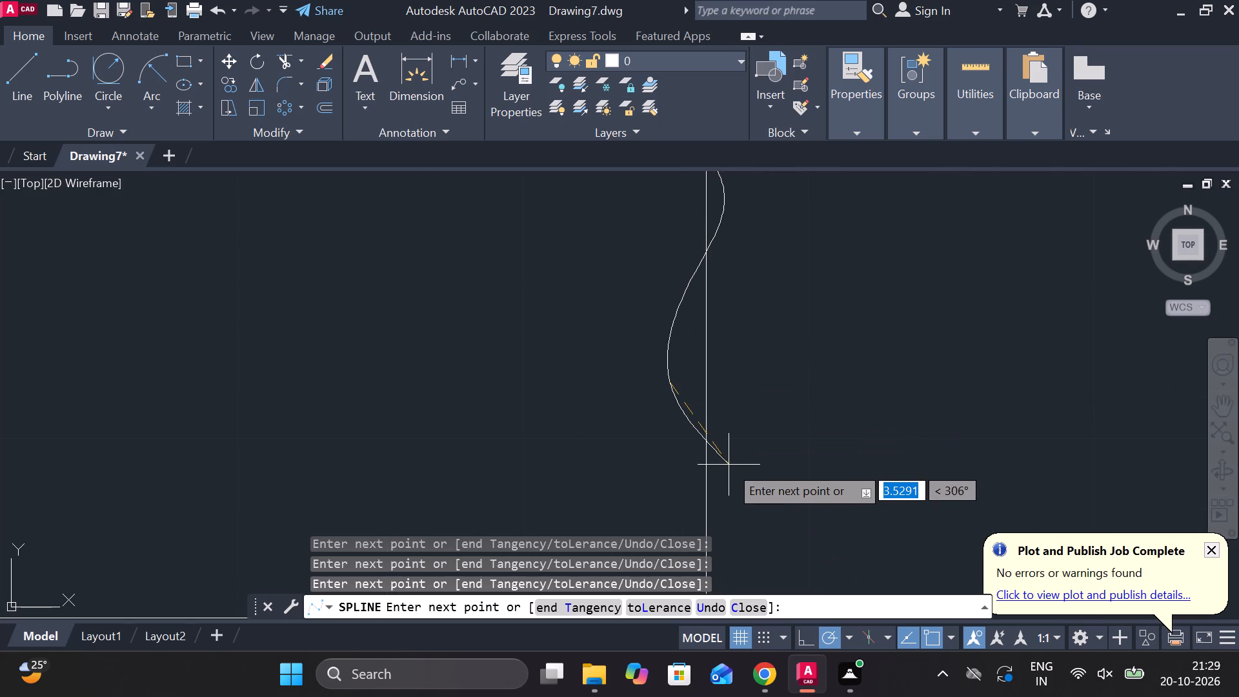
pyautogui.click(729, 467)
pyautogui.scroll(-2, 729, 454)
pyautogui.moveTo(729, 454); pyautogui.dragTo(705, 340, button='middle')
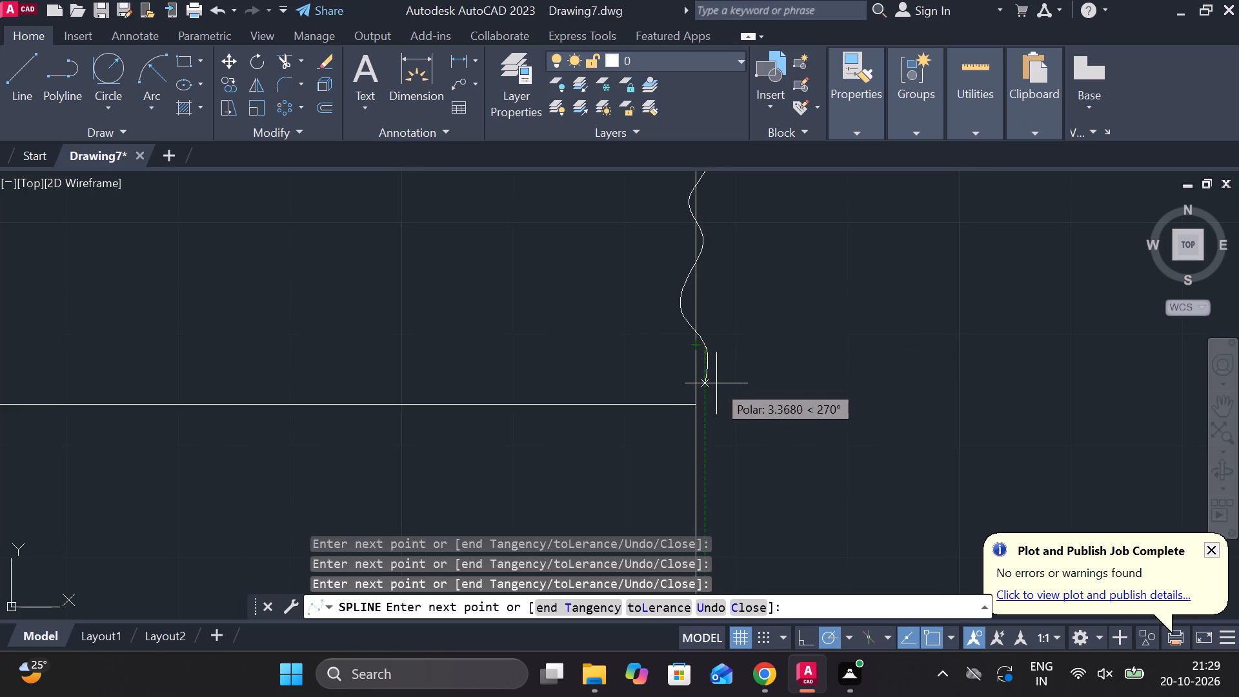
pyautogui.click(716, 400)
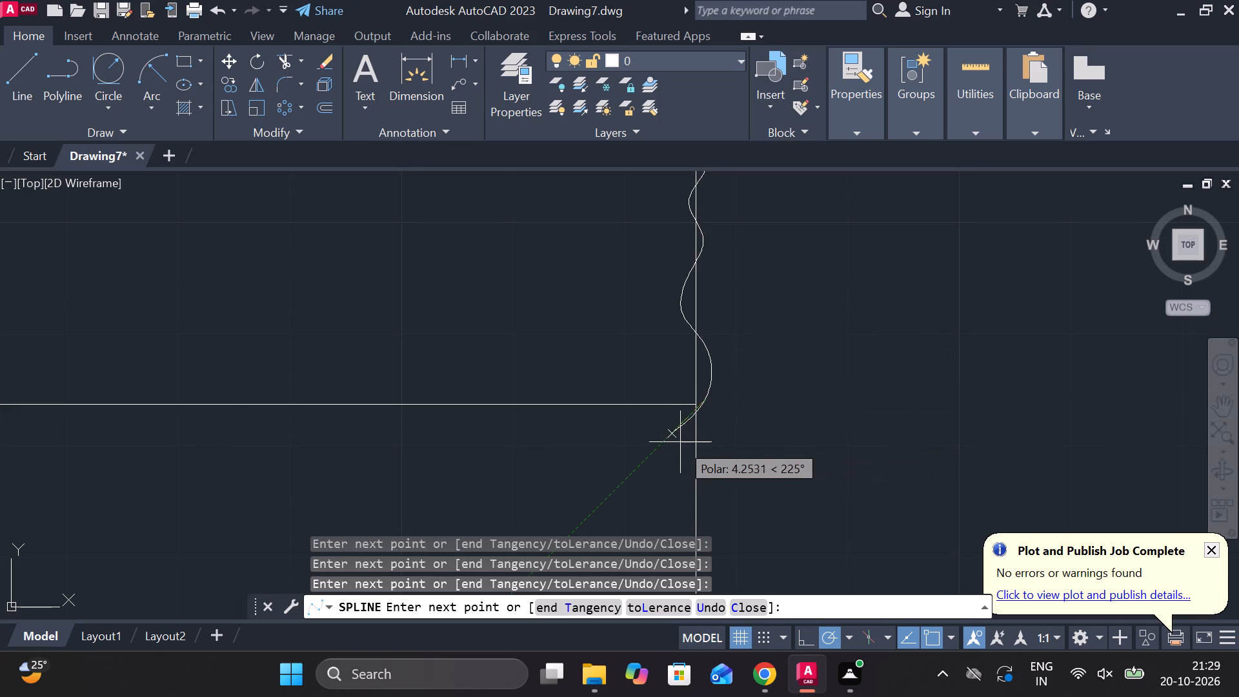
pyautogui.scroll(2, 696, 423)
pyautogui.click(681, 406)
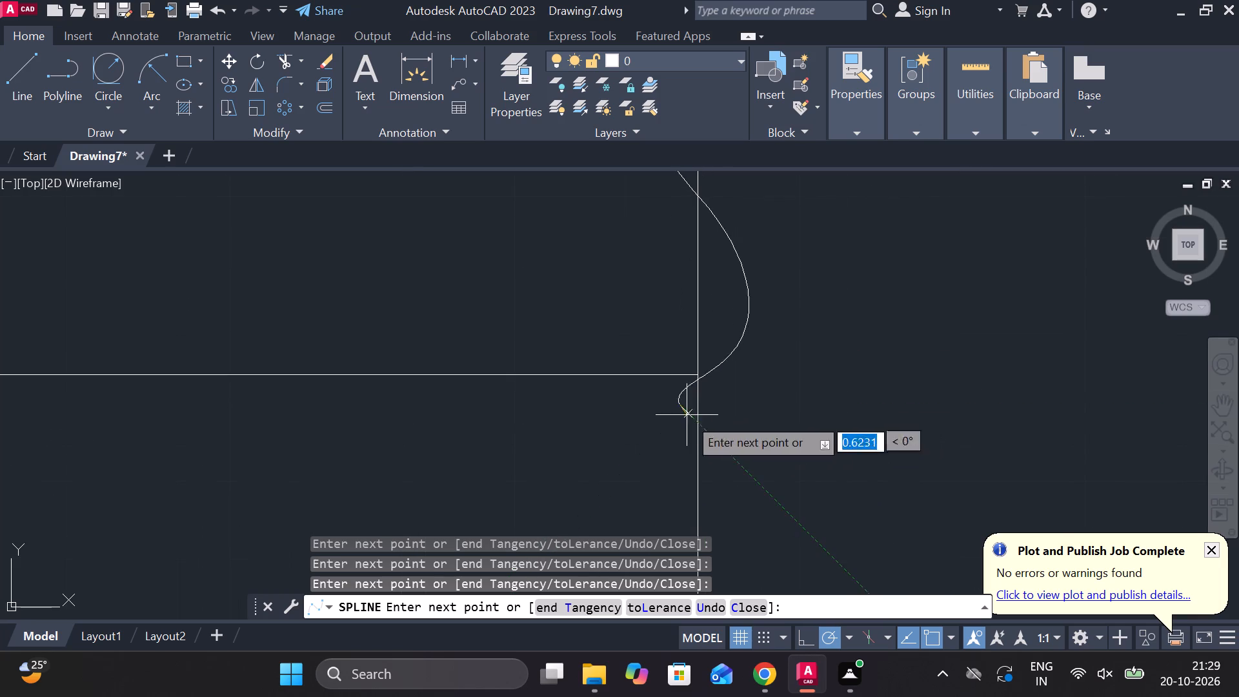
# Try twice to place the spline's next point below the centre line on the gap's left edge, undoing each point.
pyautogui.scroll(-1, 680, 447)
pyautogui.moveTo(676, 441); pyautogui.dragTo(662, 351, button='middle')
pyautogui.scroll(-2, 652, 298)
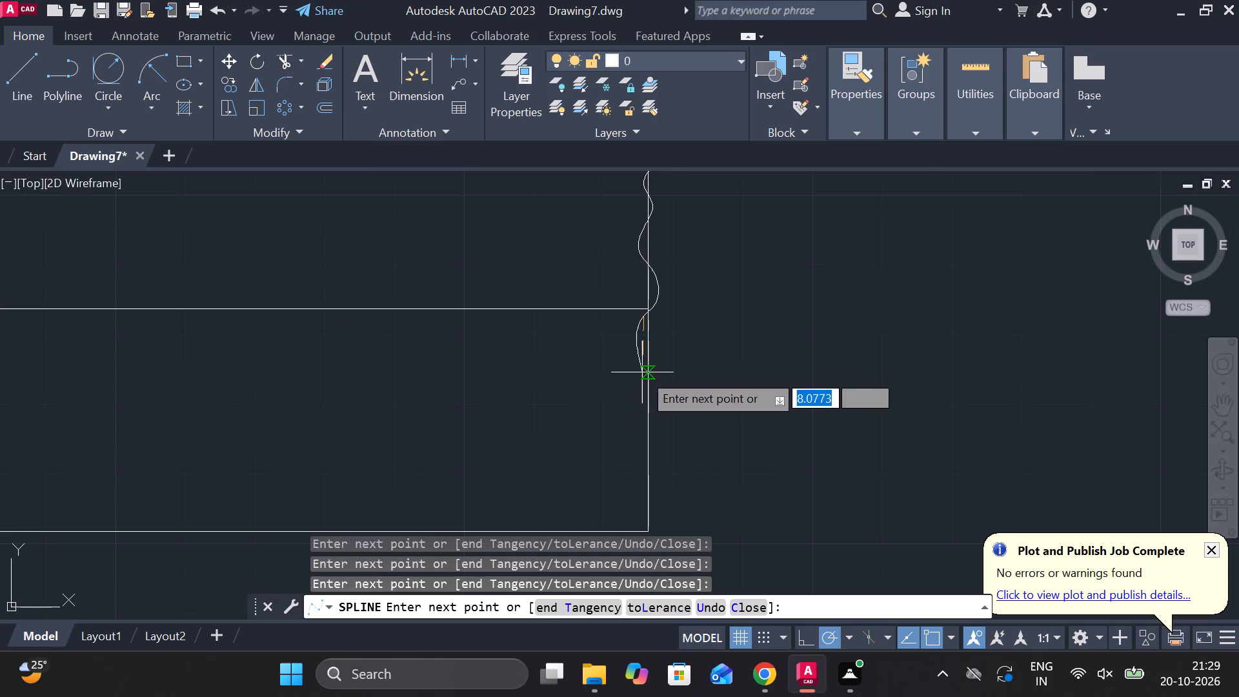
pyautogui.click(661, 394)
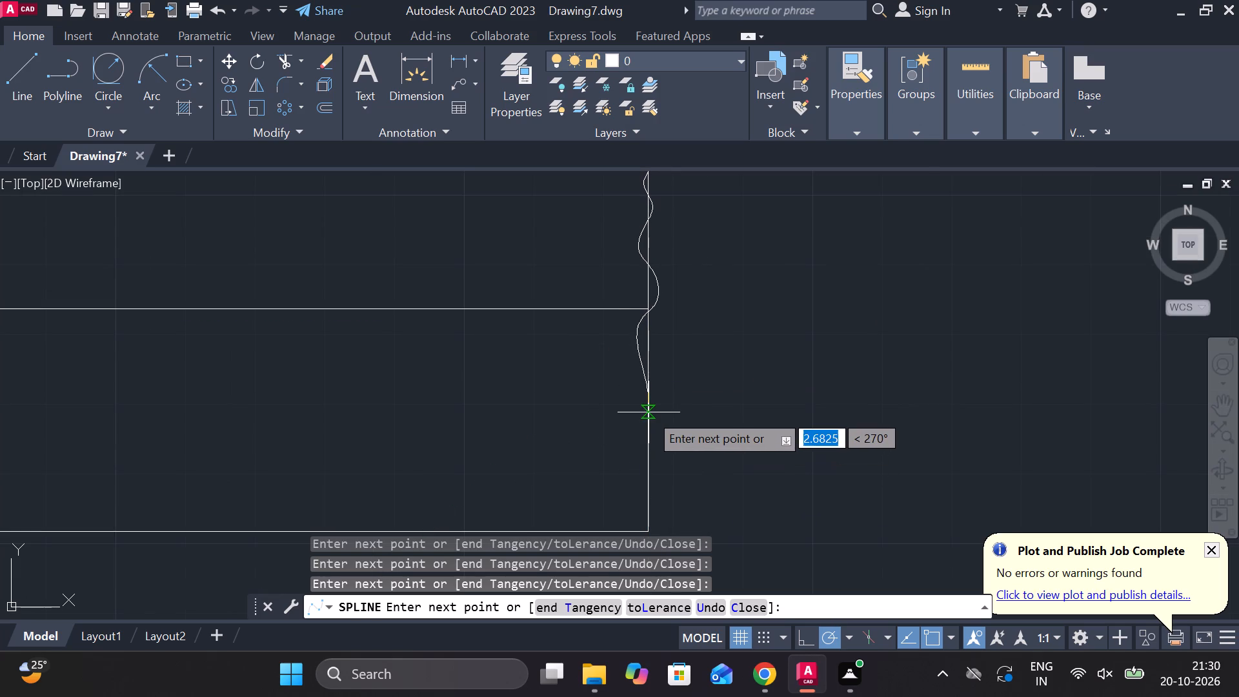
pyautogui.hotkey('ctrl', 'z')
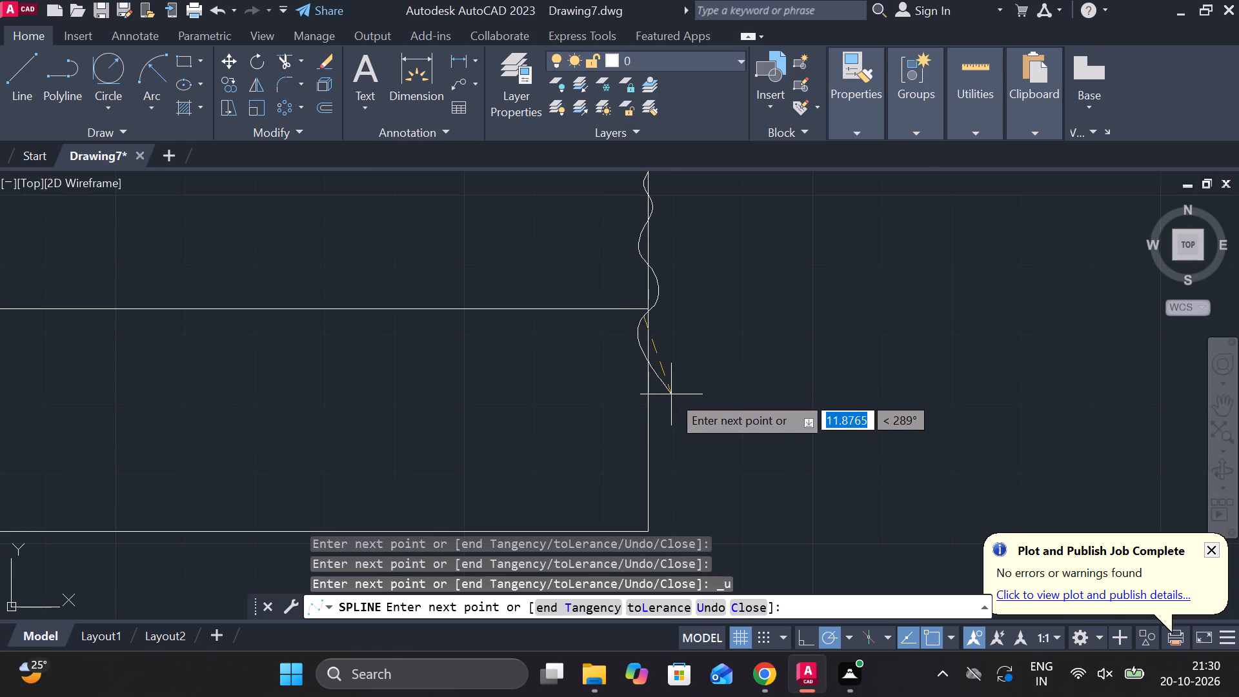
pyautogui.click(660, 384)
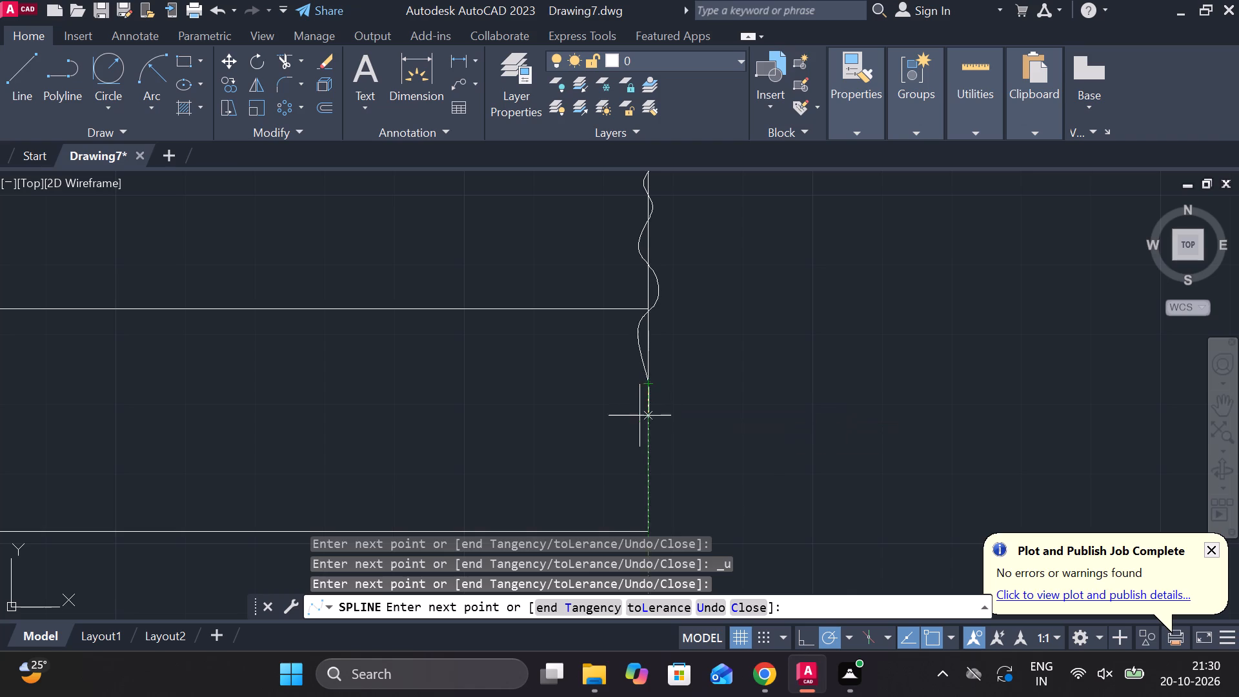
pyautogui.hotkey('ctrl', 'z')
# Continue the spline's alternating waves below the centre line and finish it at the lower corner of the gap's left edge.
pyautogui.scroll(2, 660, 376)
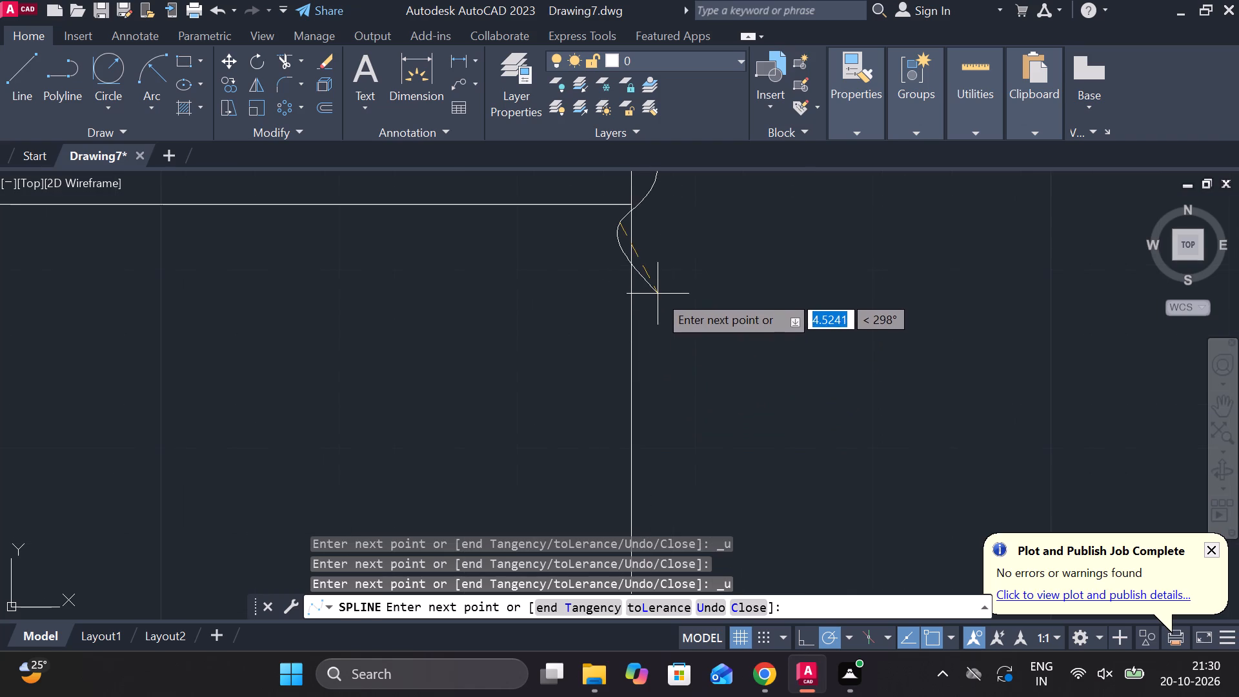
pyautogui.click(658, 295)
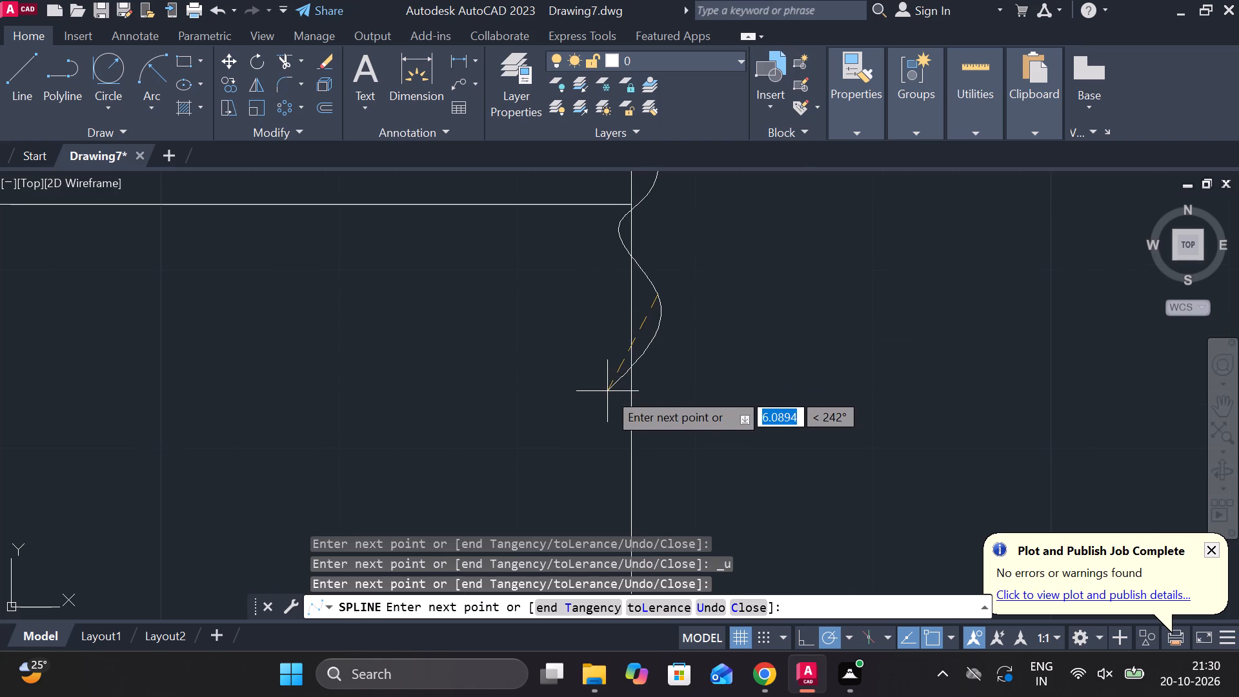
pyautogui.click(607, 391)
pyautogui.scroll(-2, 603, 412)
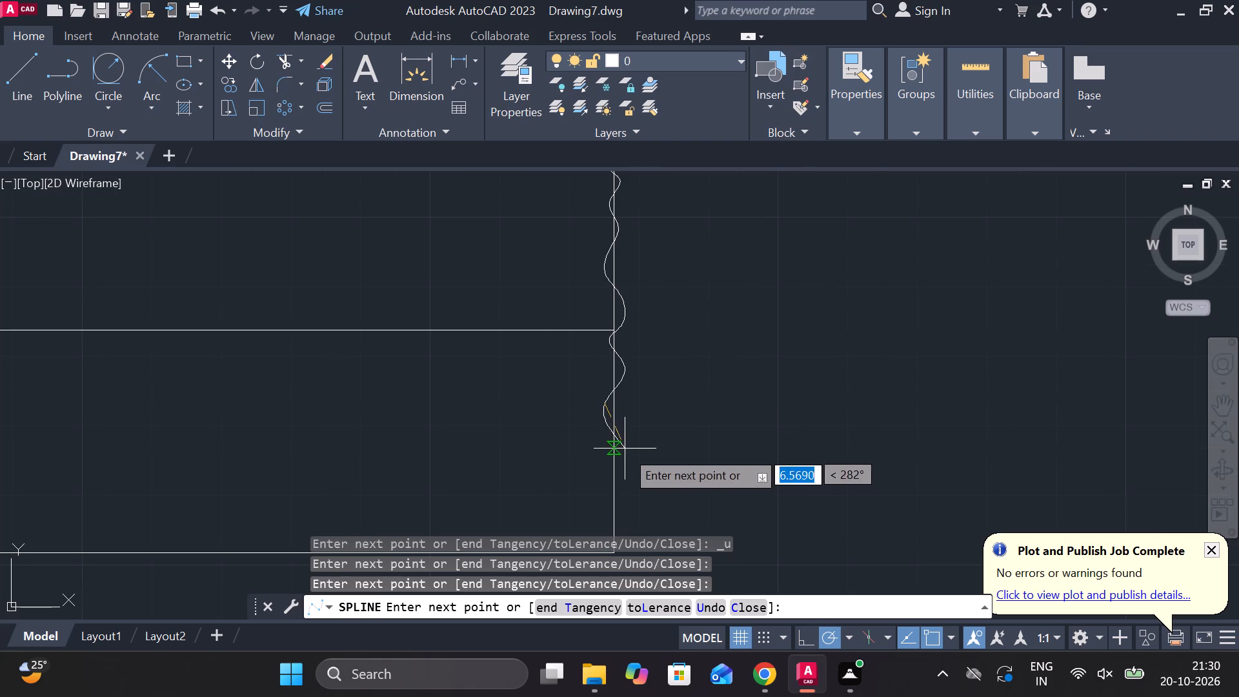
pyautogui.click(627, 451)
pyautogui.moveTo(630, 447); pyautogui.dragTo(647, 330, button='middle')
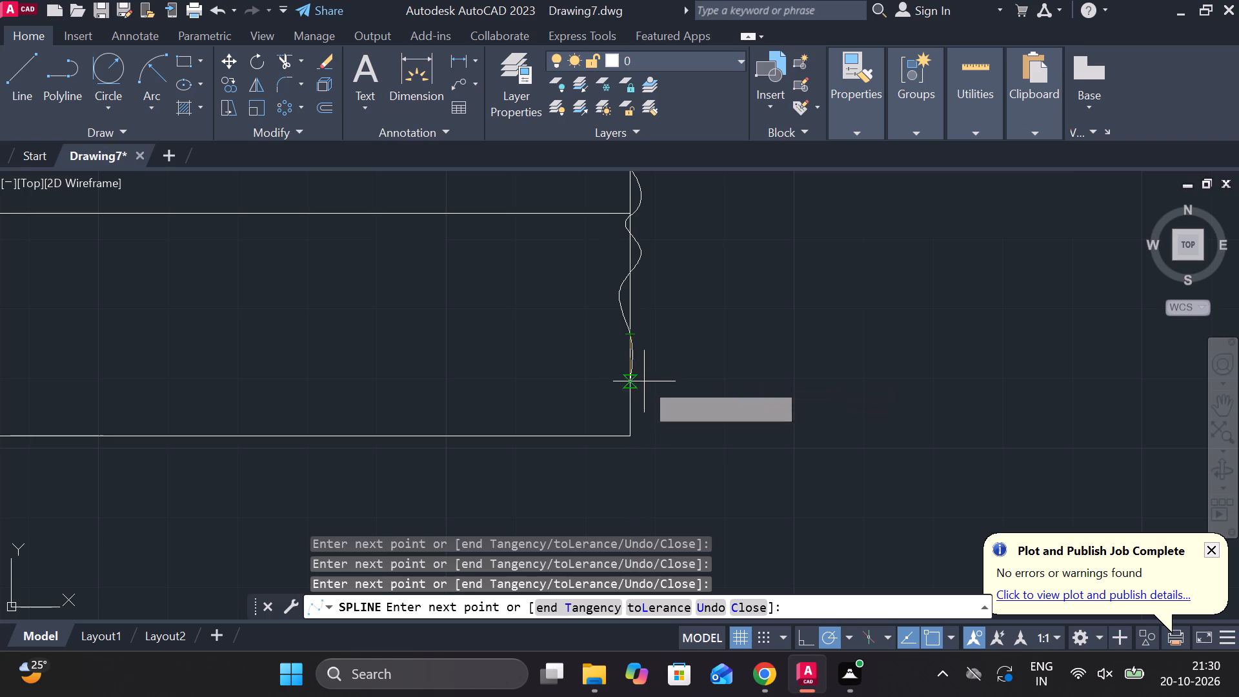
pyautogui.click(647, 386)
pyautogui.click(606, 400)
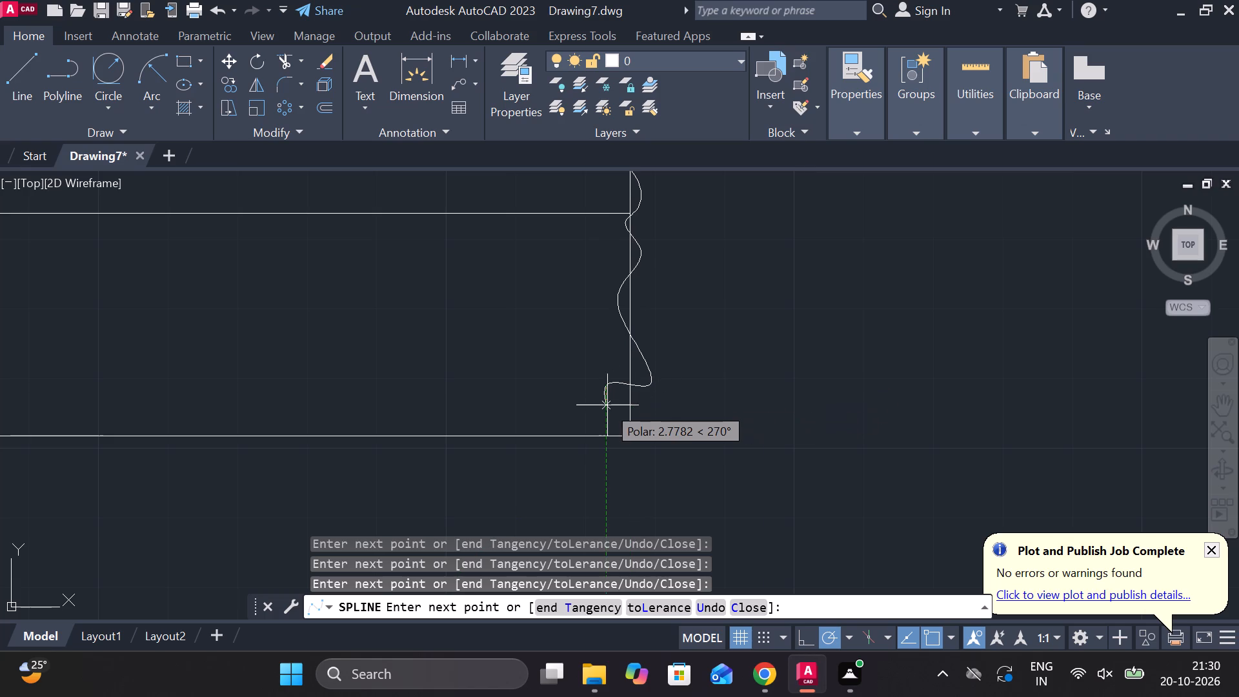
pyautogui.hotkey('ctrl', 'z')
pyautogui.click(611, 412)
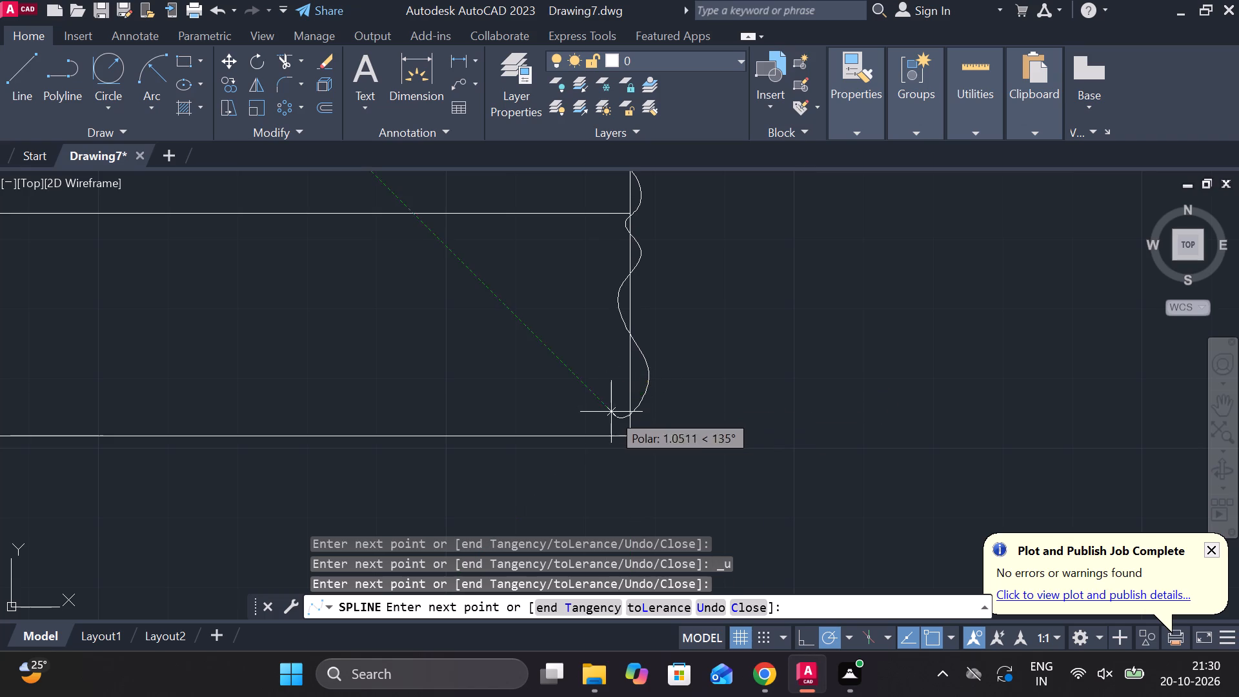
pyautogui.click(635, 441)
pyautogui.press('Return')
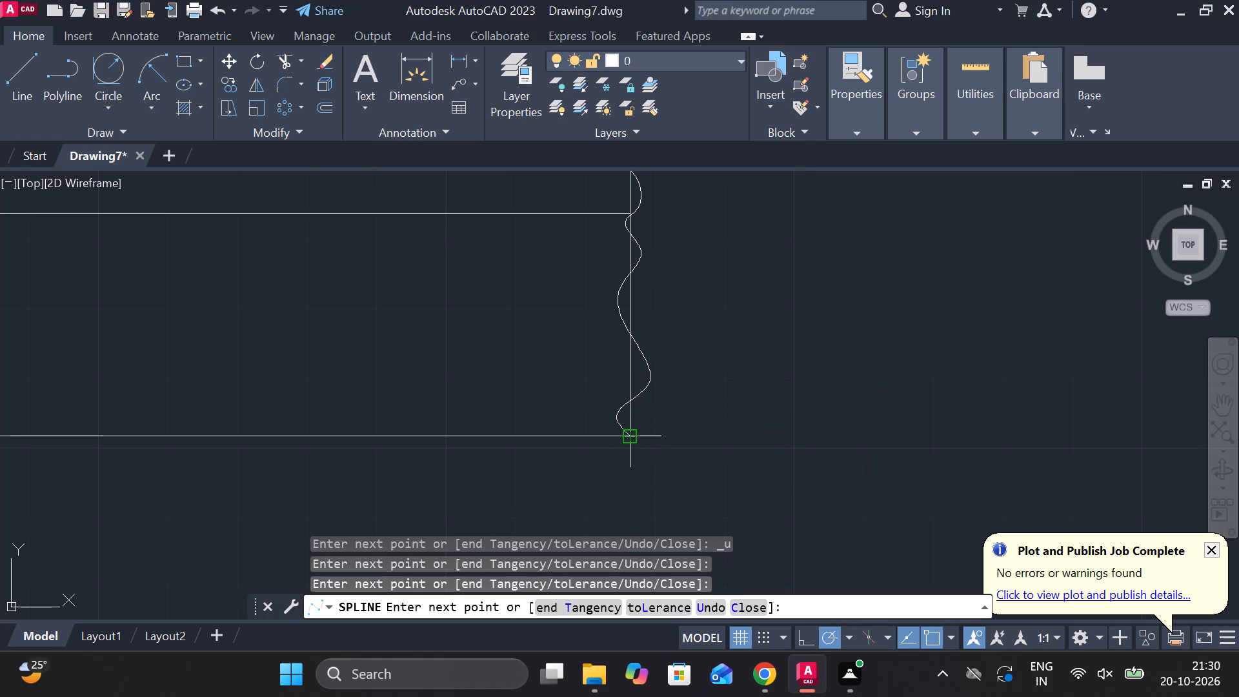
# Copy the wavy spline from the lower corner of the gap's left edge to the lower corner of its right edge.
pyautogui.scroll(-2, 742, 367)
pyautogui.scroll(1, 747, 349)
pyautogui.scroll(-2, 747, 349)
pyautogui.scroll(2, 714, 342)
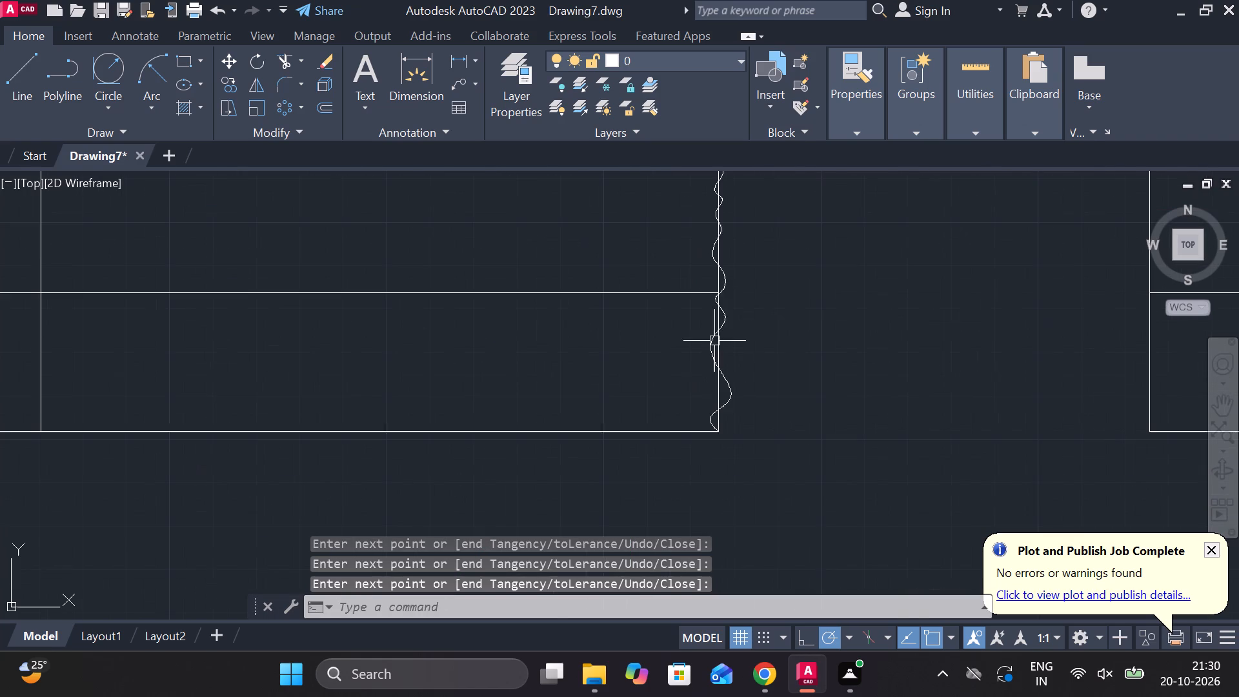
pyautogui.click(721, 317)
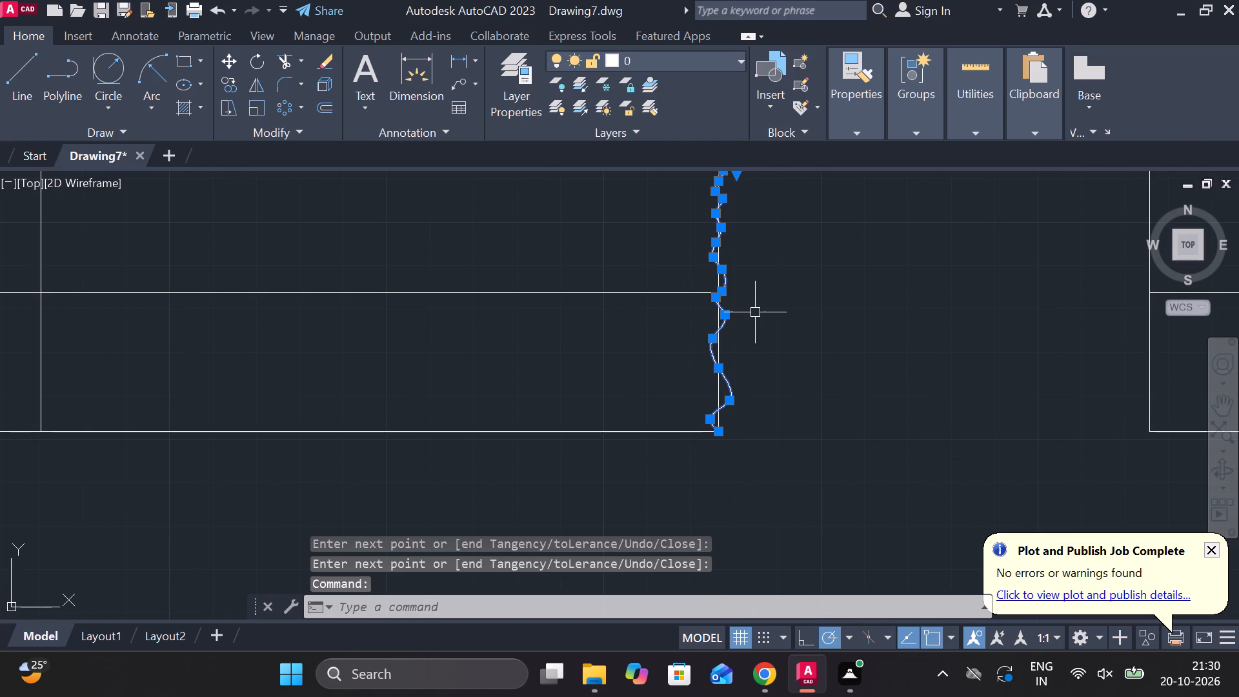
pyautogui.write('CO')
pyautogui.press('Return')
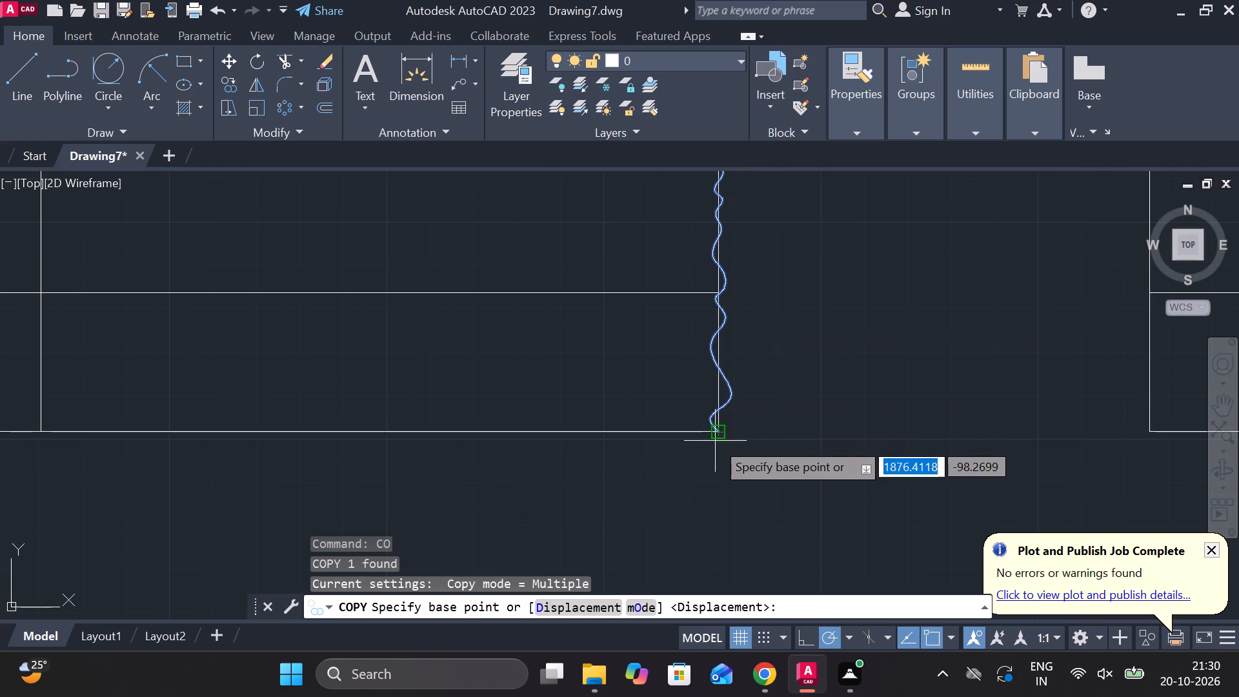
pyautogui.click(718, 438)
pyautogui.moveTo(986, 404); pyautogui.dragTo(619, 449, button='middle')
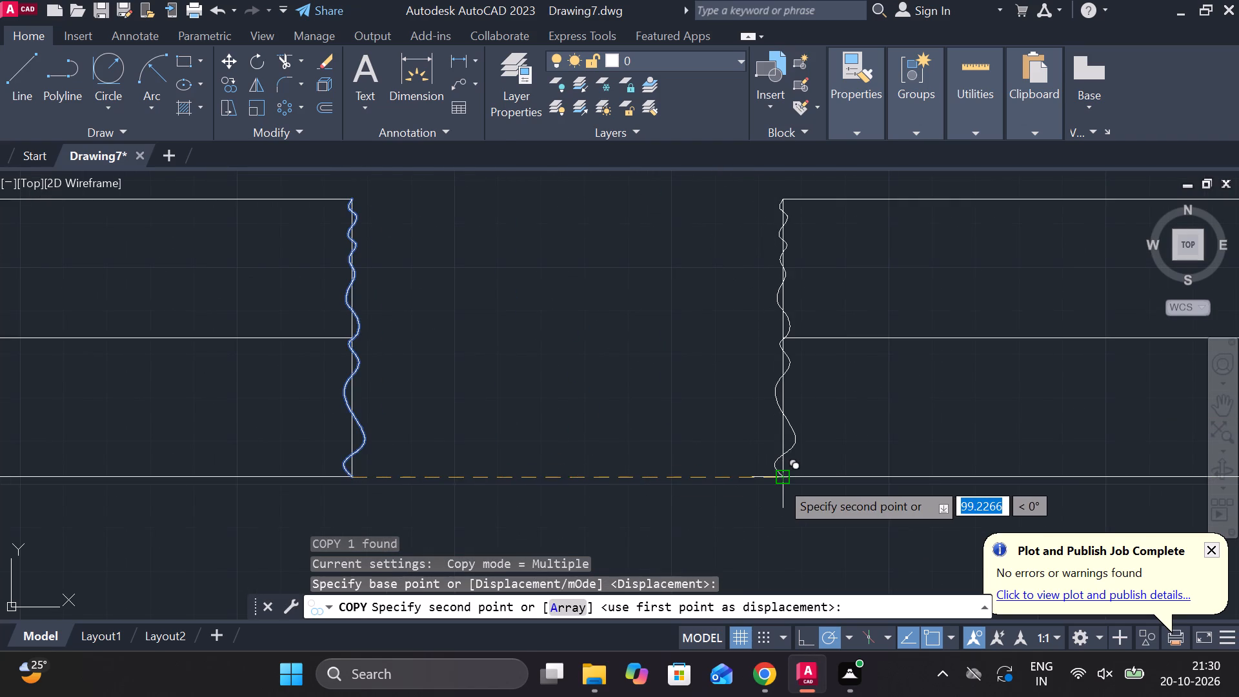
pyautogui.click(780, 480)
pyautogui.scroll(-2, 776, 475)
pyautogui.scroll(-1, 685, 474)
pyautogui.press('Escape')
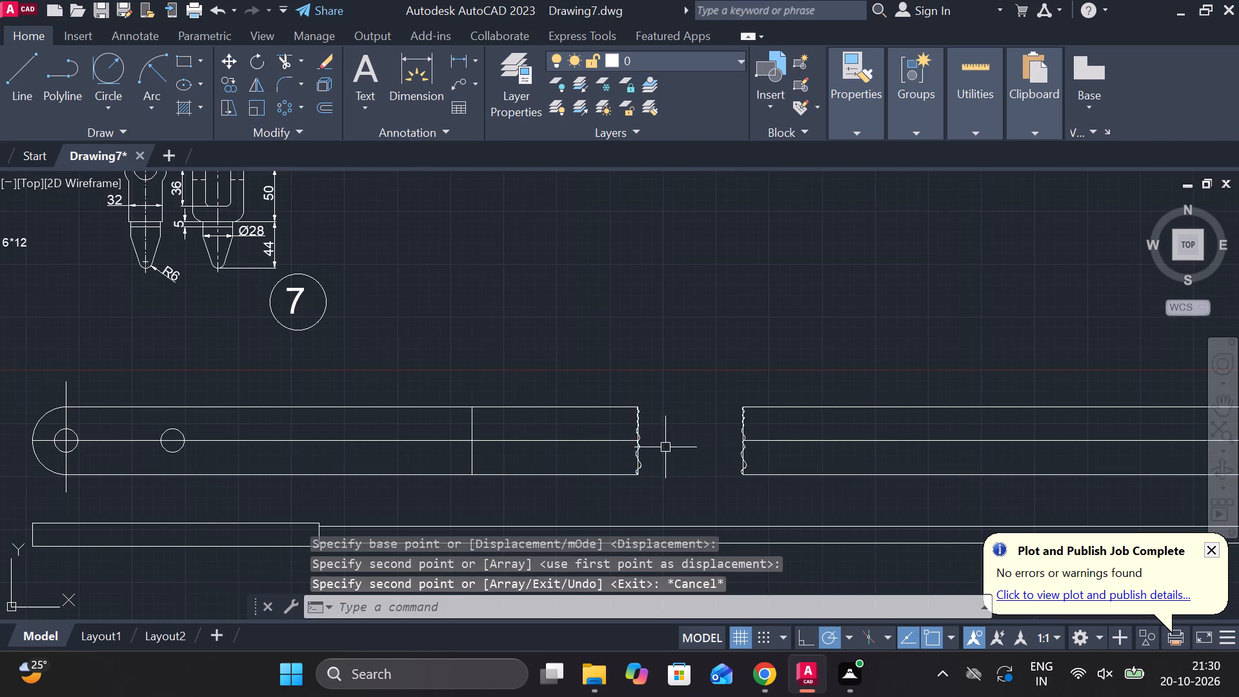
# Copy the gap's left wavy break line straight down so that it crosses both long lines of the lower view.
pyautogui.scroll(-2, 664, 462)
pyautogui.moveTo(650, 518); pyautogui.dragTo(733, 404, button='middle')
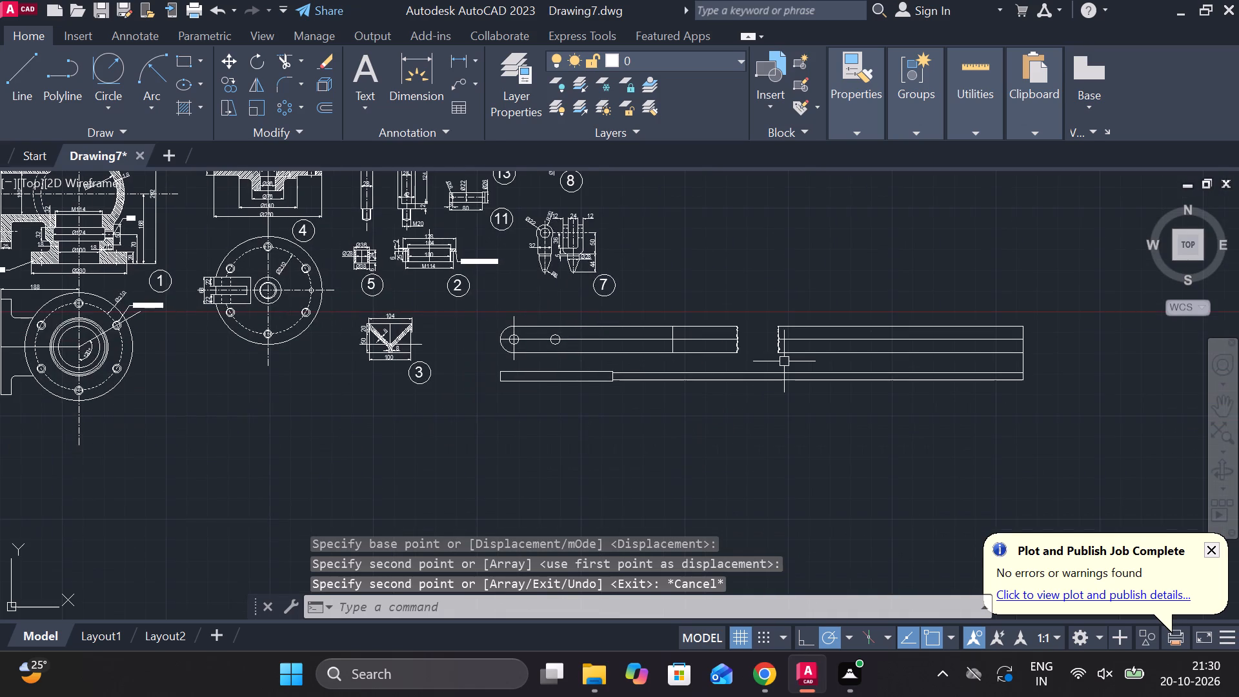
pyautogui.scroll(1, 759, 369)
pyautogui.moveTo(759, 370); pyautogui.dragTo(658, 375, button='middle')
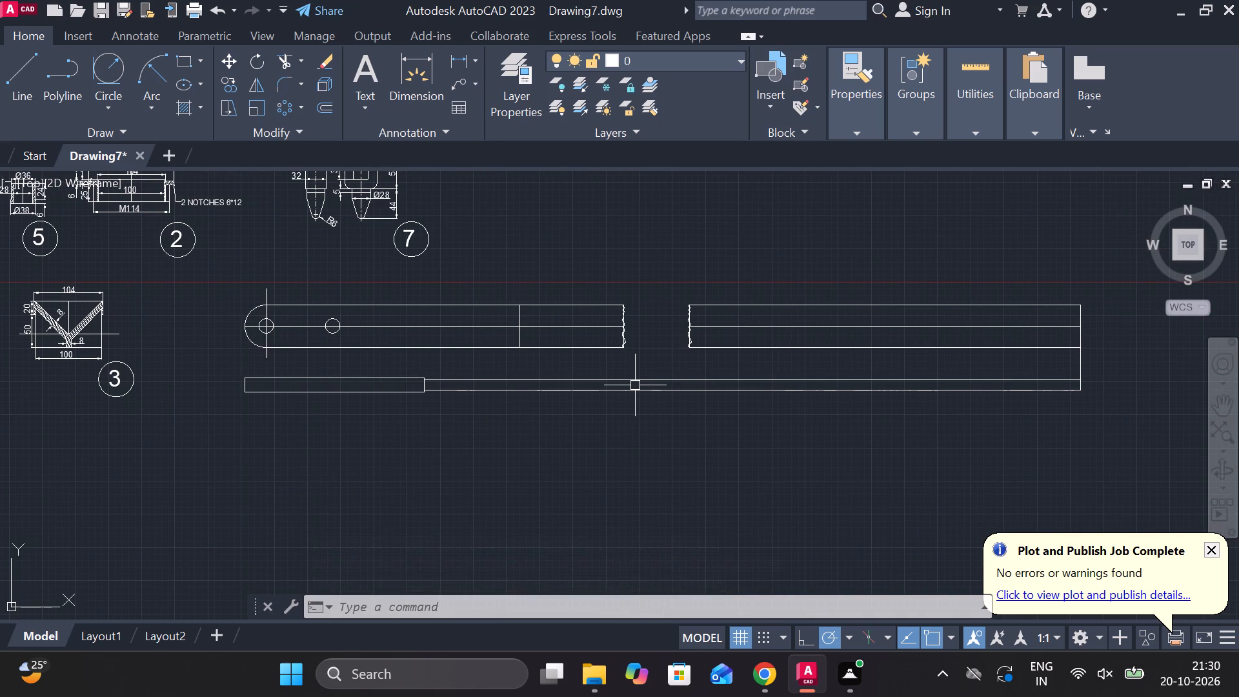
pyautogui.scroll(1, 656, 383)
pyautogui.scroll(2, 645, 315)
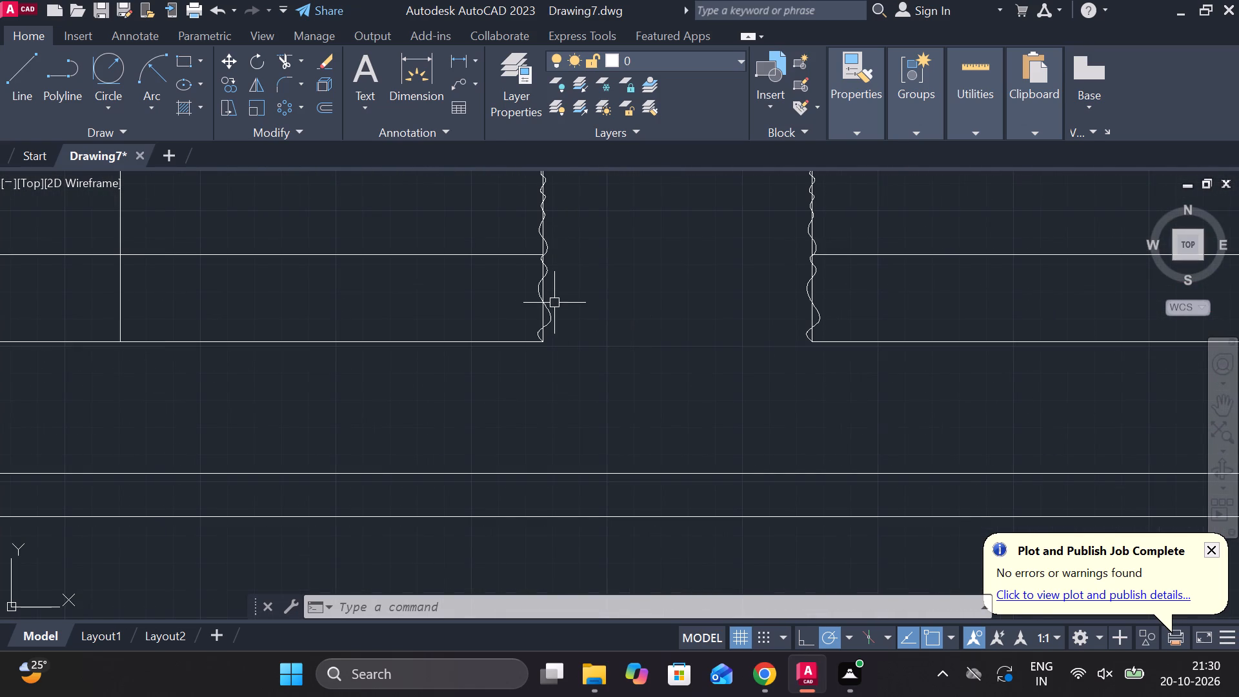
pyautogui.click(539, 290)
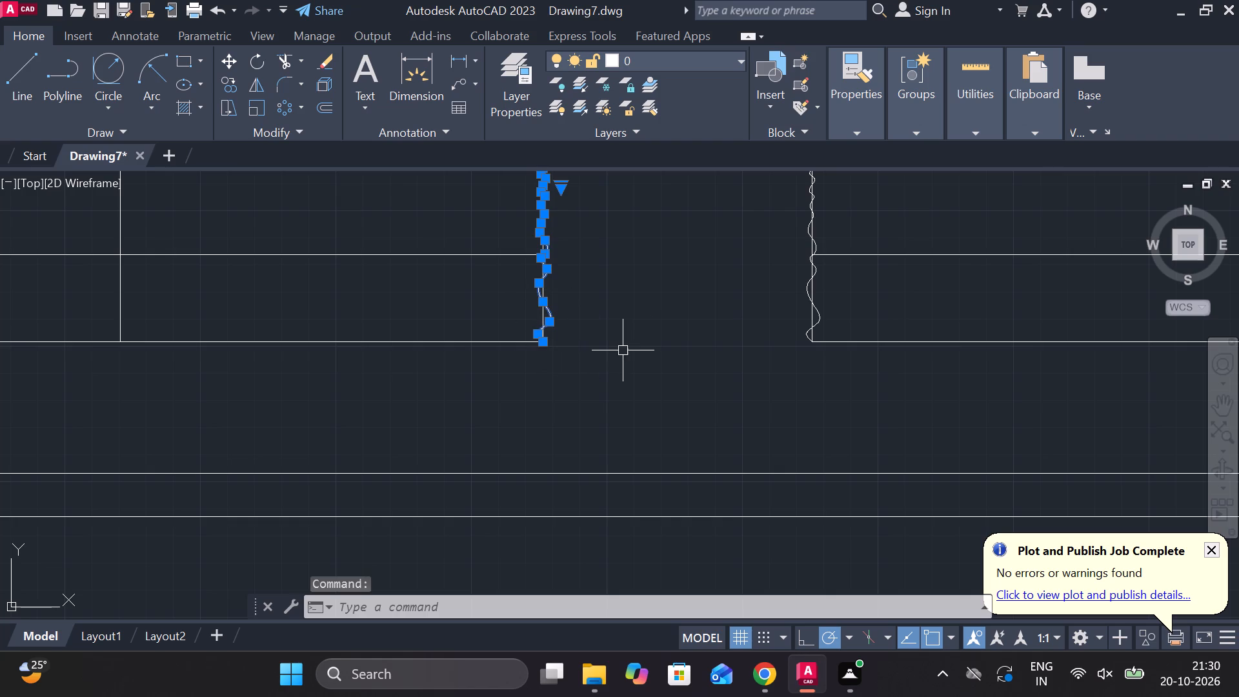
pyautogui.write('CO')
pyautogui.press('Return')
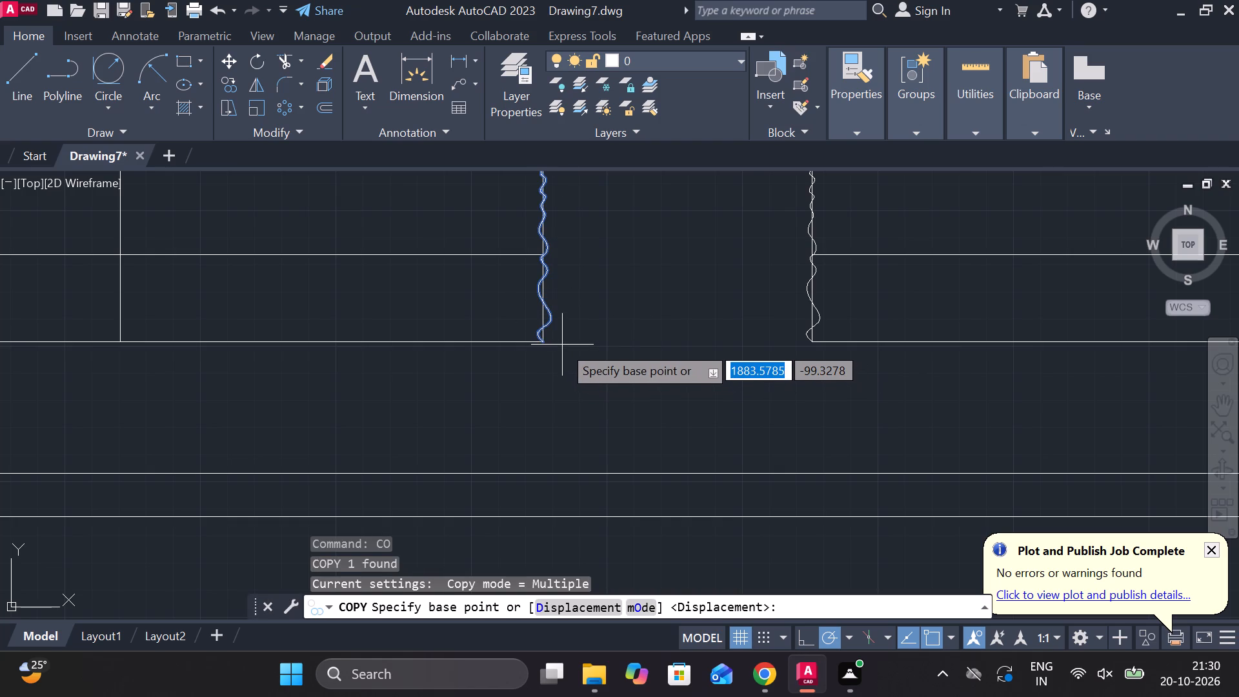
pyautogui.click(542, 339)
pyautogui.moveTo(542, 511); pyautogui.dragTo(536, 348, button='middle')
pyautogui.click(530, 452)
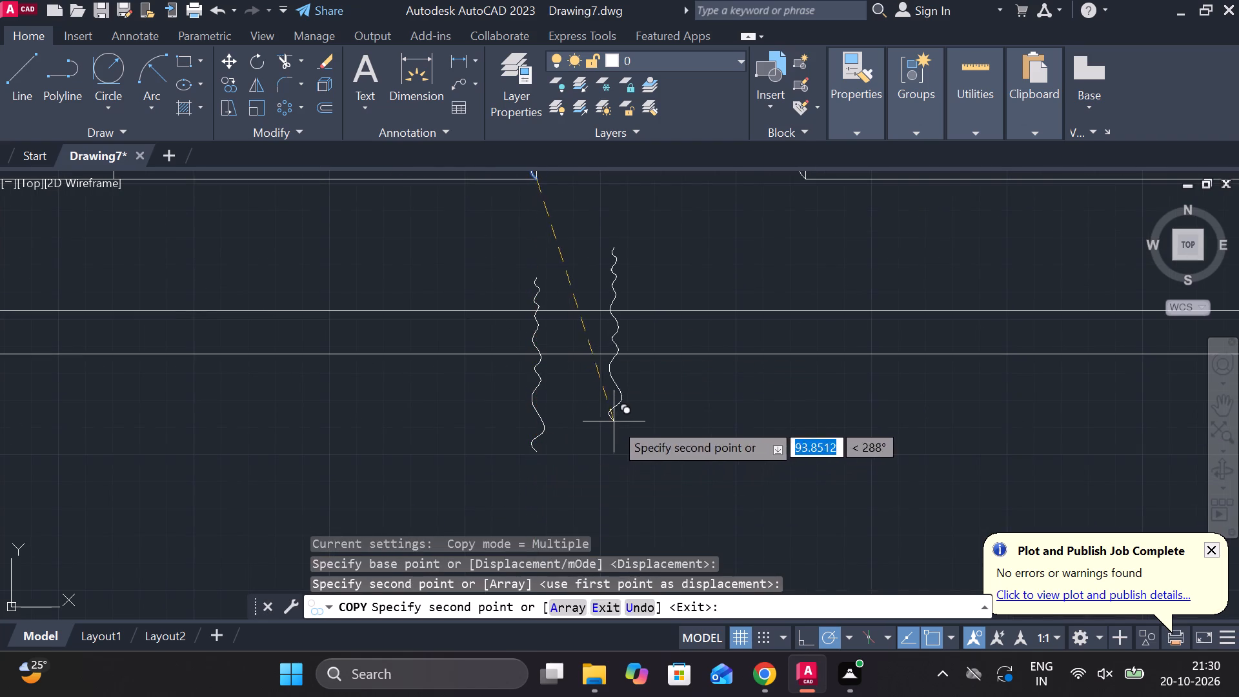
pyautogui.press('Escape')
# Copy the gap's right wavy break line straight down across the lower view, using its lower corner as base point.
pyautogui.moveTo(745, 399); pyautogui.dragTo(689, 500, button='middle')
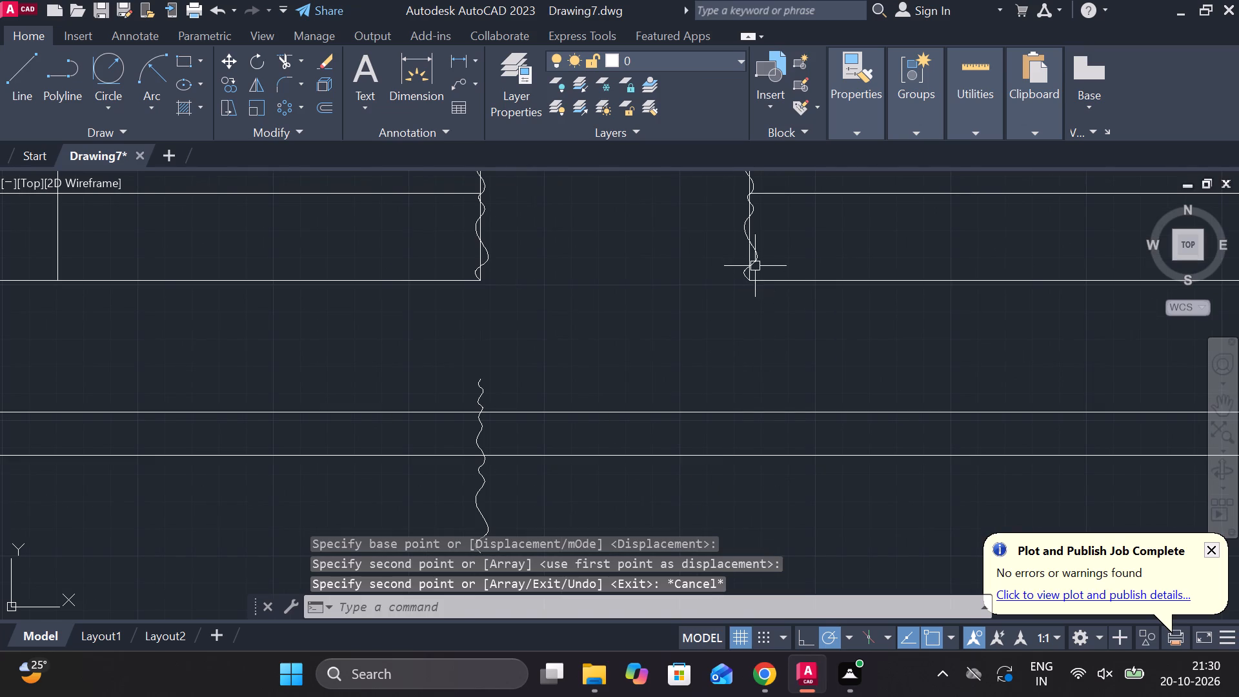
pyautogui.click(756, 265)
pyautogui.write('CO')
pyautogui.press('Return')
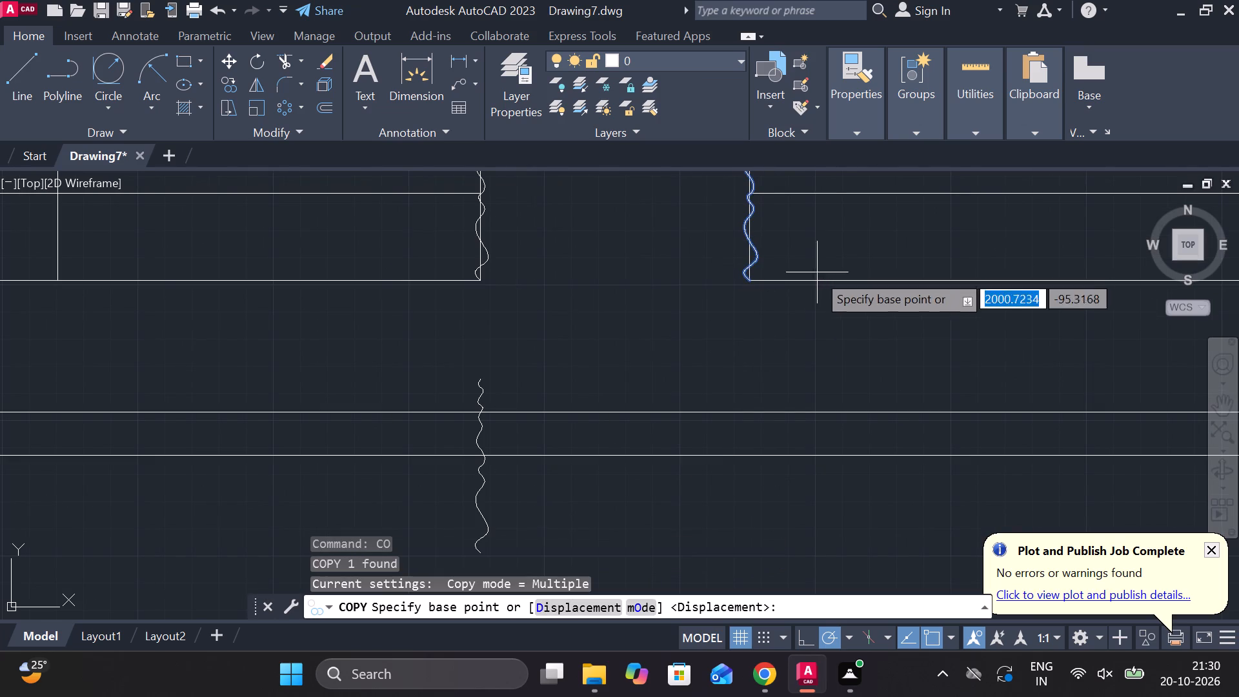
pyautogui.click(753, 281)
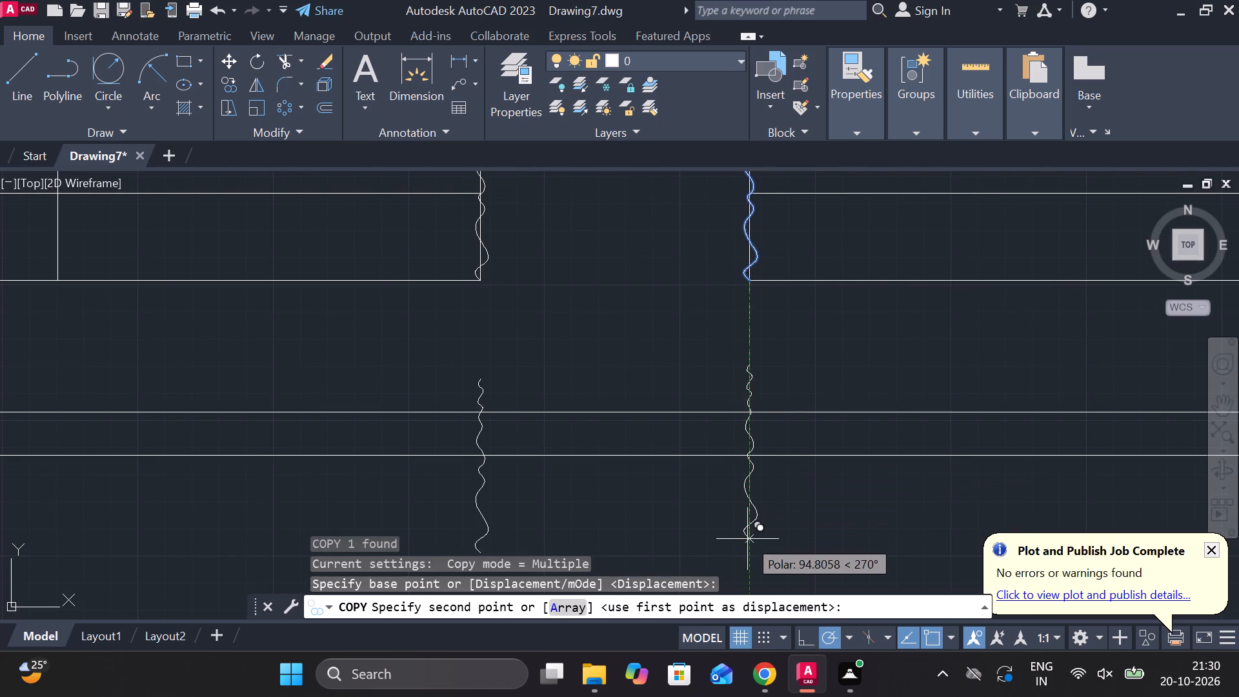
pyautogui.click(747, 564)
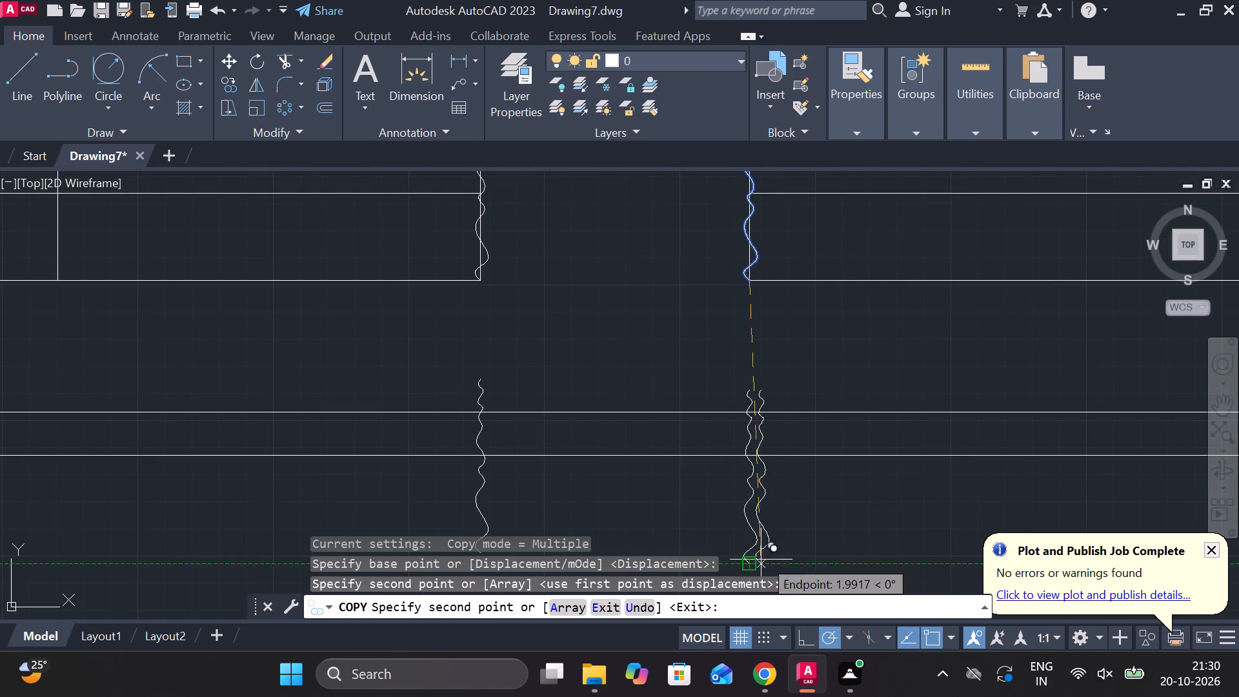
# Trim the lower view's long lines out of the gap and cut both wavy break lines back to the view's edges.
pyautogui.press('Escape')
pyautogui.write('TR')
pyautogui.press('space')
pyautogui.moveTo(812, 514); pyautogui.dragTo(532, 510)
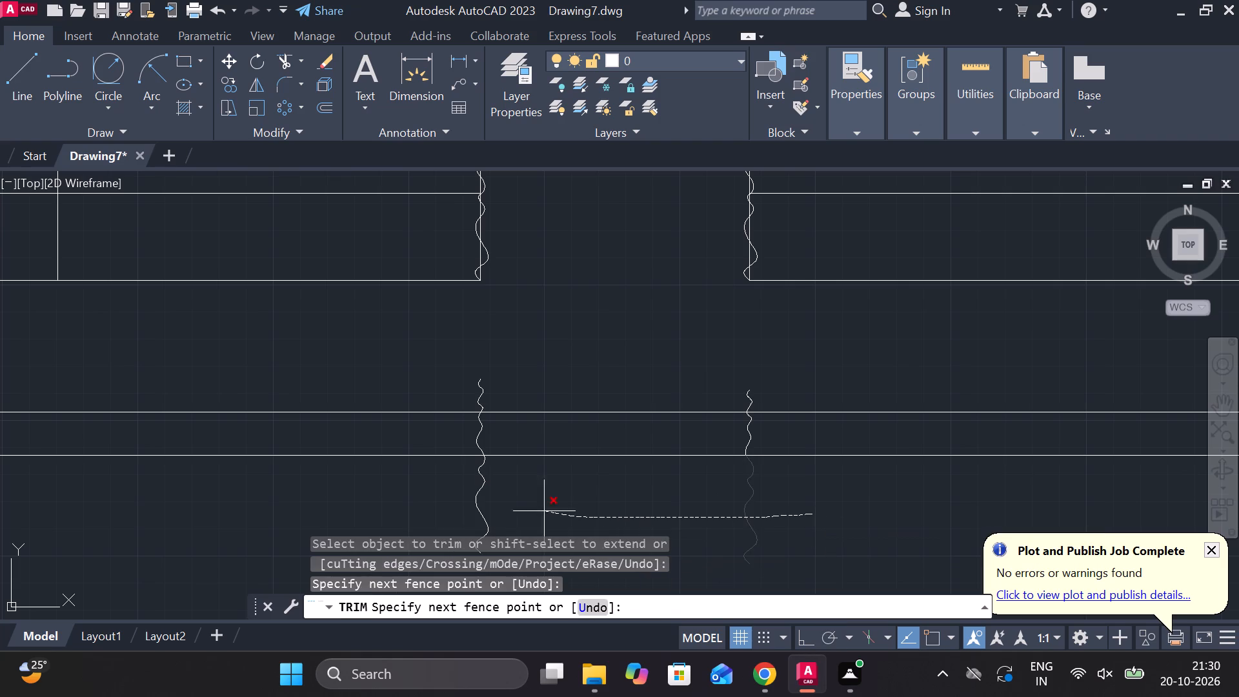
pyautogui.moveTo(532, 510); pyautogui.dragTo(422, 481)
pyautogui.moveTo(585, 373); pyautogui.dragTo(570, 495)
pyautogui.moveTo(519, 398); pyautogui.dragTo(479, 392)
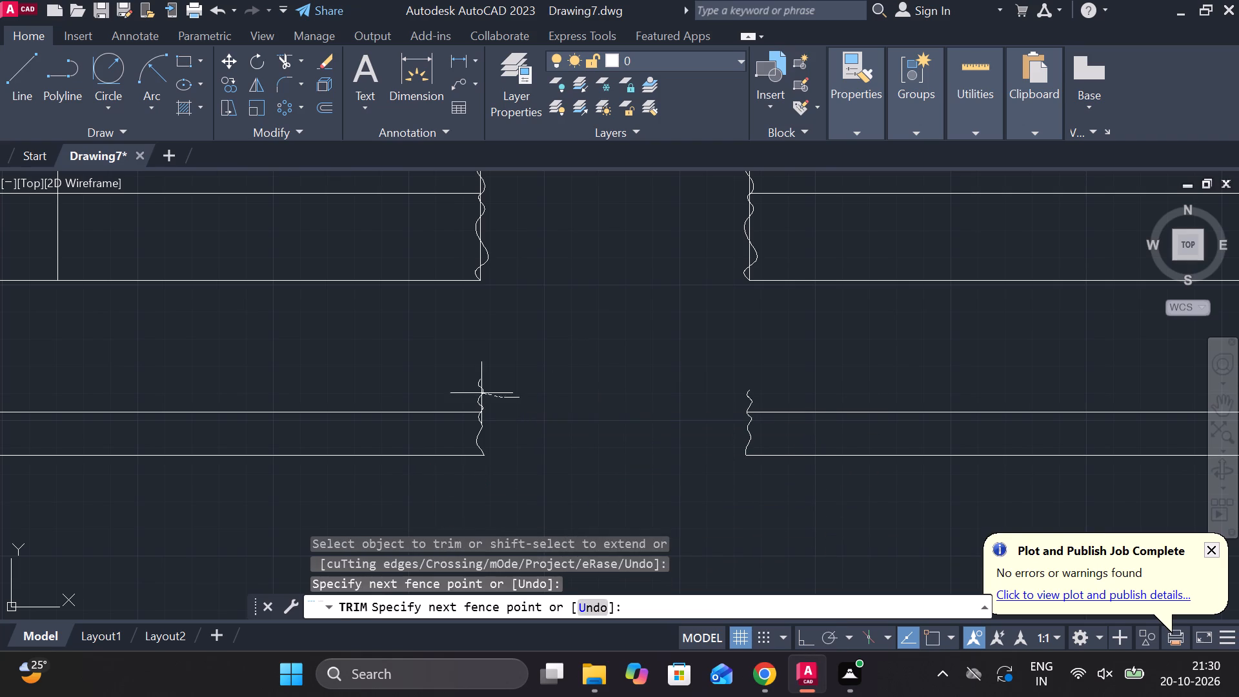
pyautogui.moveTo(479, 392); pyautogui.dragTo(459, 383)
pyautogui.click(750, 395)
pyautogui.scroll(-3, 761, 366)
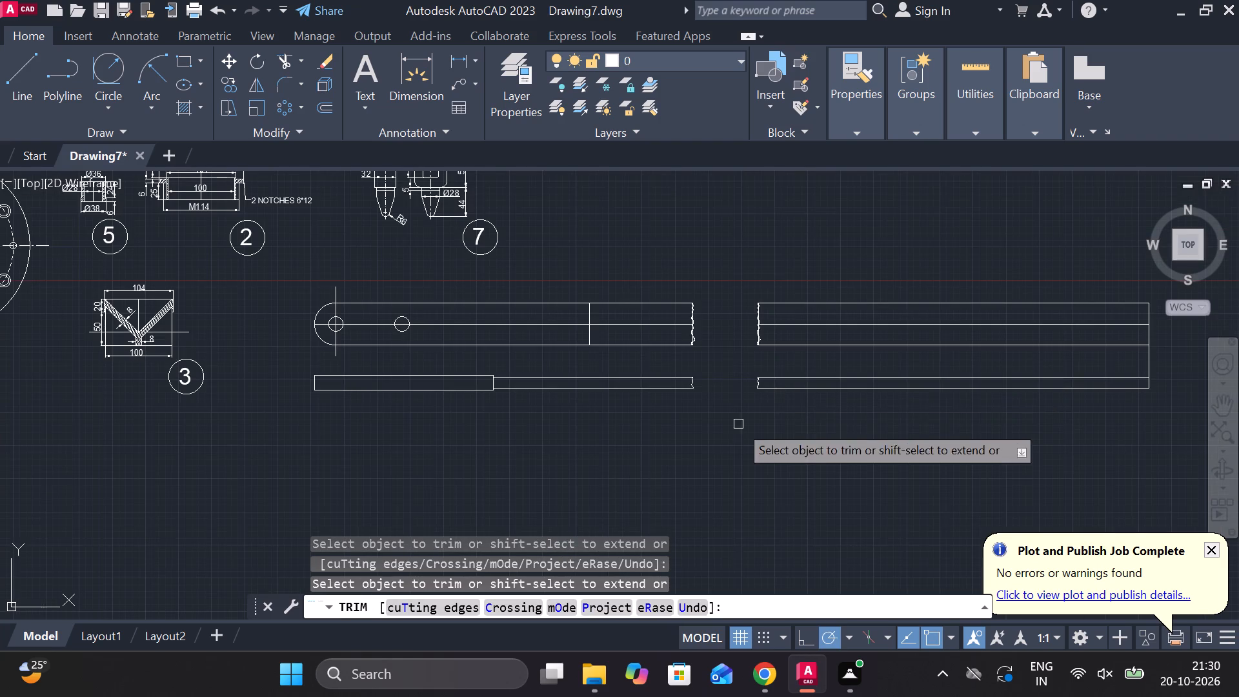
pyautogui.press('Escape')
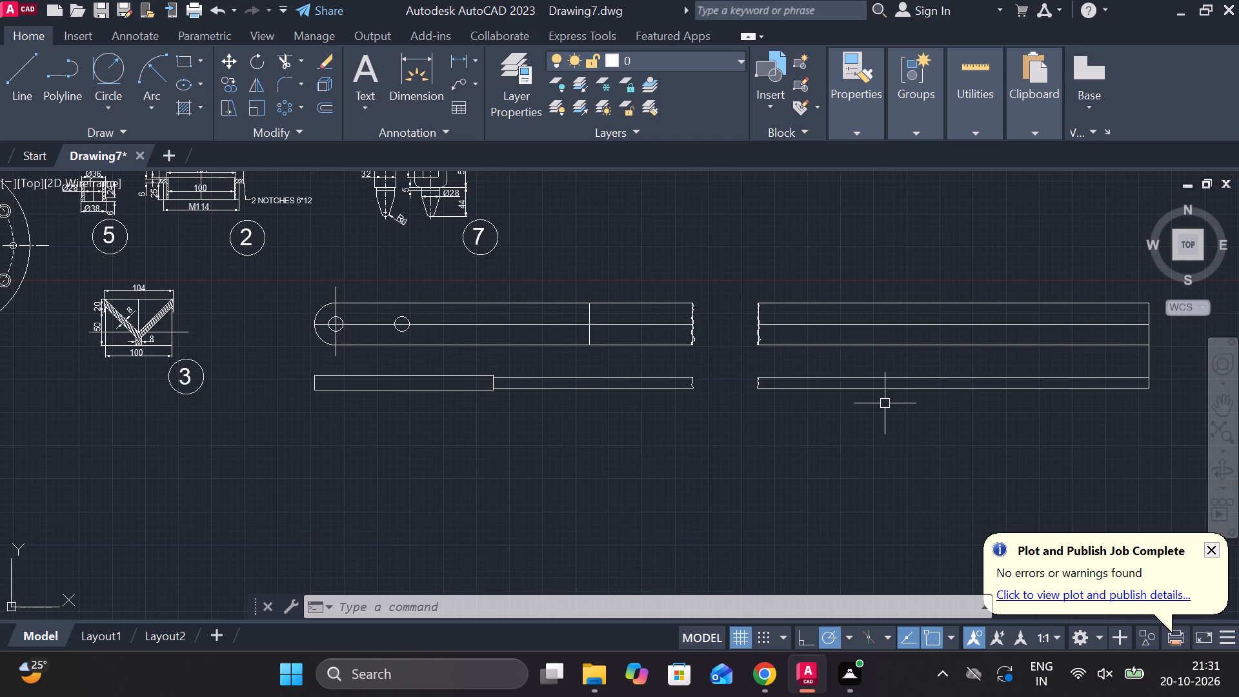
# Draw a circle of diameter 15 on the centre line of the upper view's portion beyond the gap.
pyautogui.moveTo(858, 417); pyautogui.dragTo(725, 448, button='middle')
pyautogui.press('c')
pyautogui.press('space')
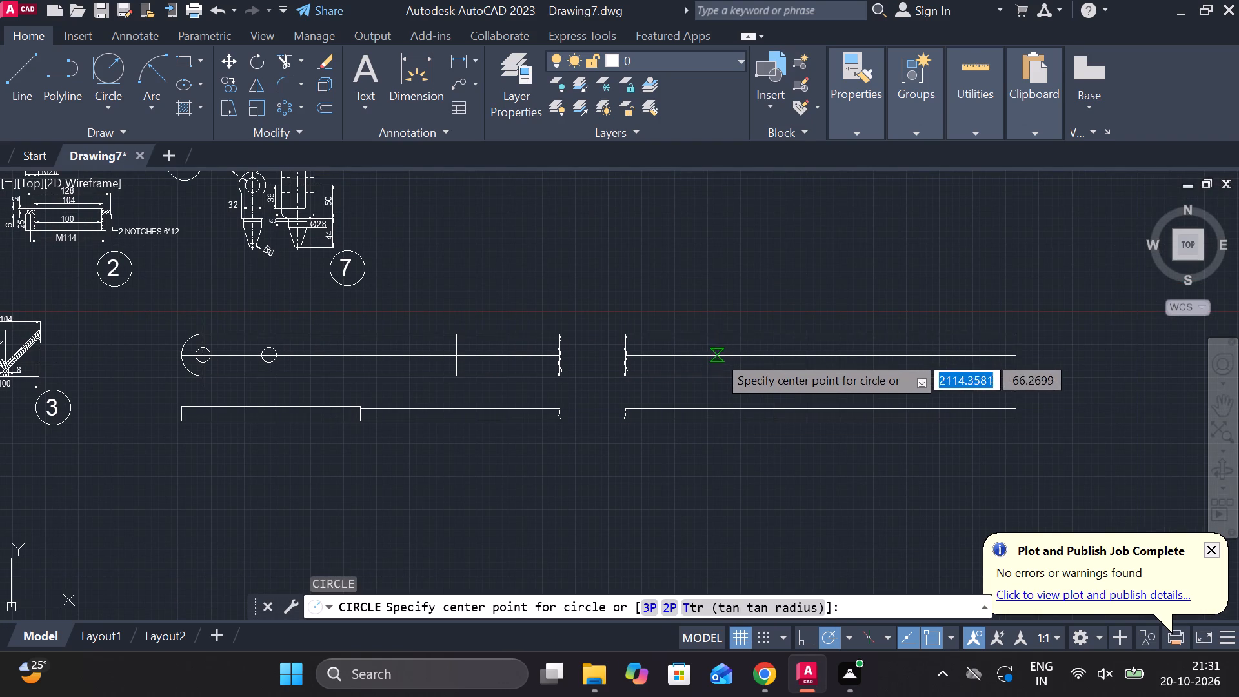
pyautogui.click(717, 354)
pyautogui.scroll(2, 720, 359)
pyautogui.write('D')
pyautogui.press('space')
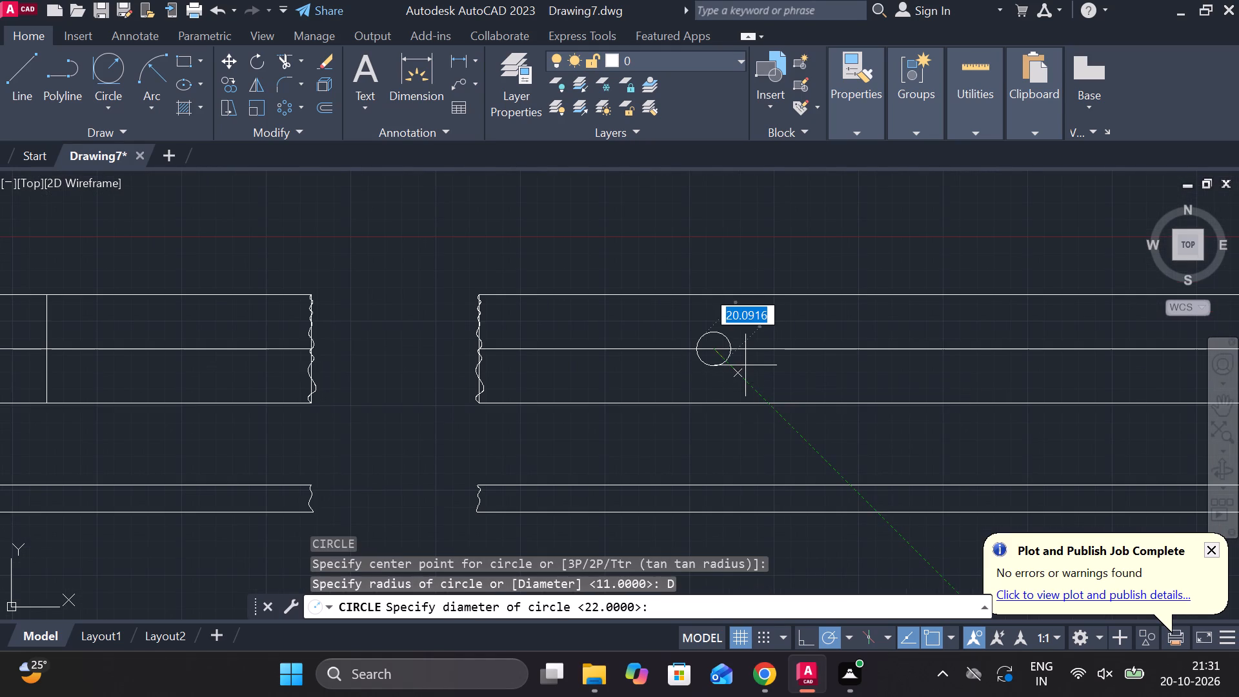
pyautogui.write('15')
pyautogui.press('space')
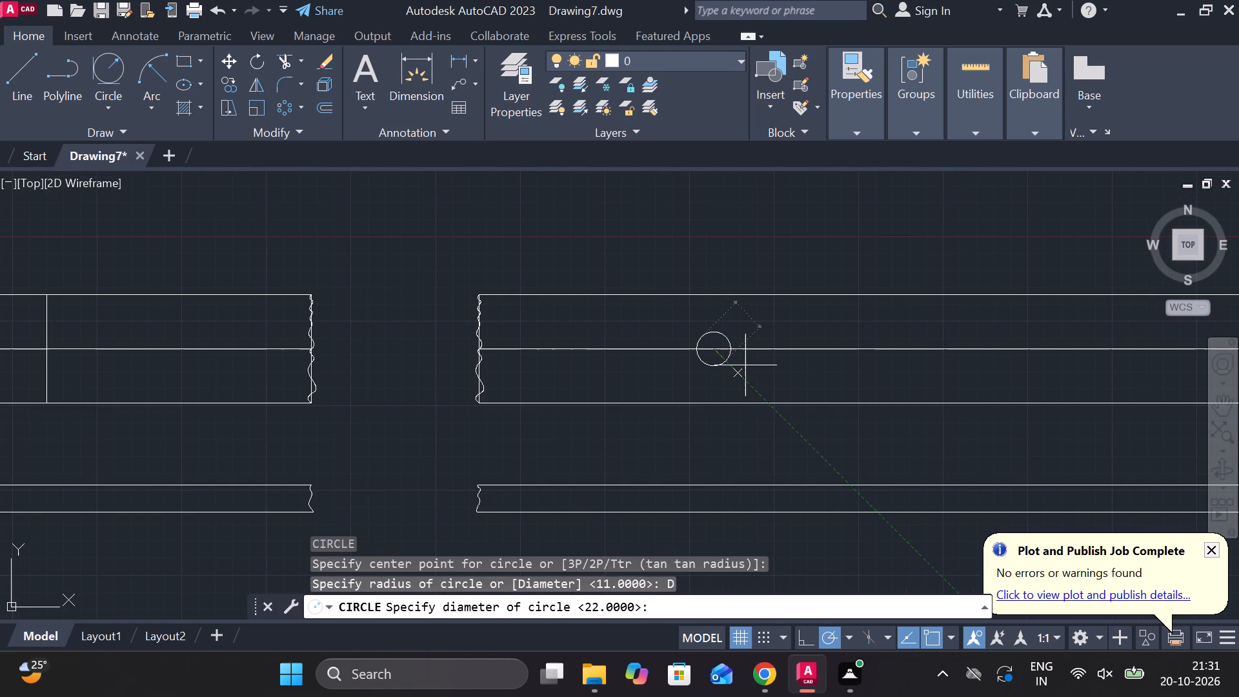
# Draw two vertical lines across the lower view, aligned with the side quadrants of the diameter 15 circle.
pyautogui.press('l')
pyautogui.press('Return')
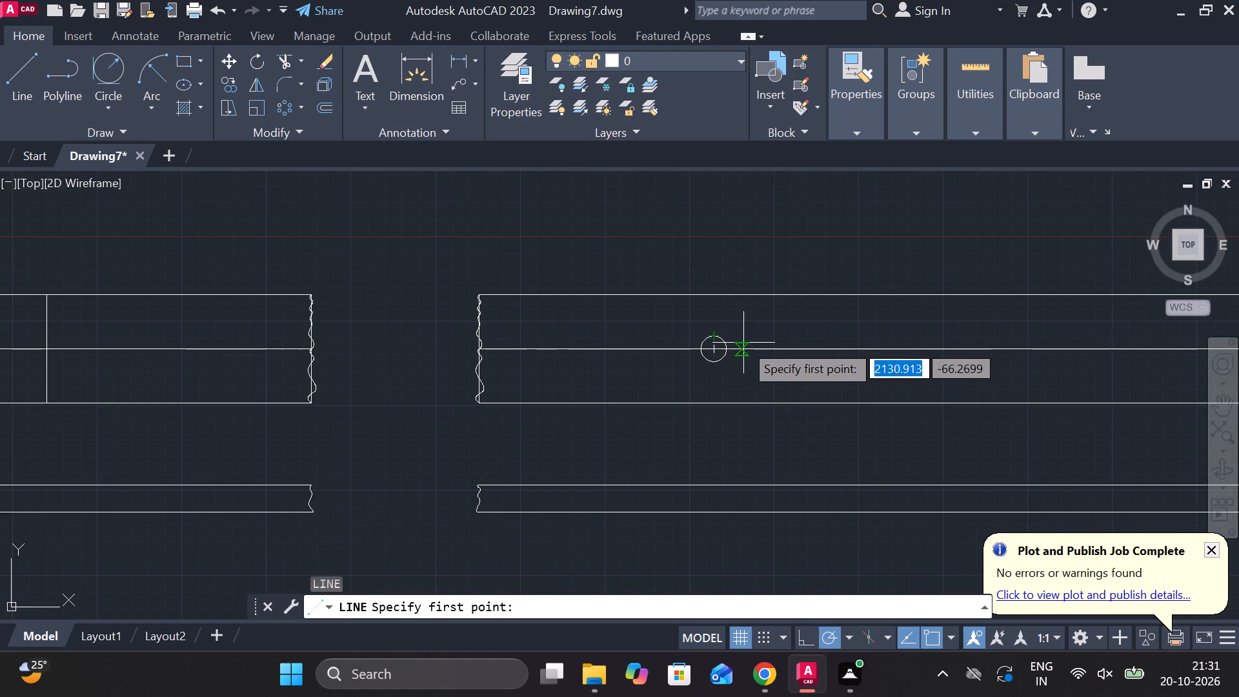
pyautogui.scroll(3, 739, 345)
pyautogui.scroll(-2, 716, 361)
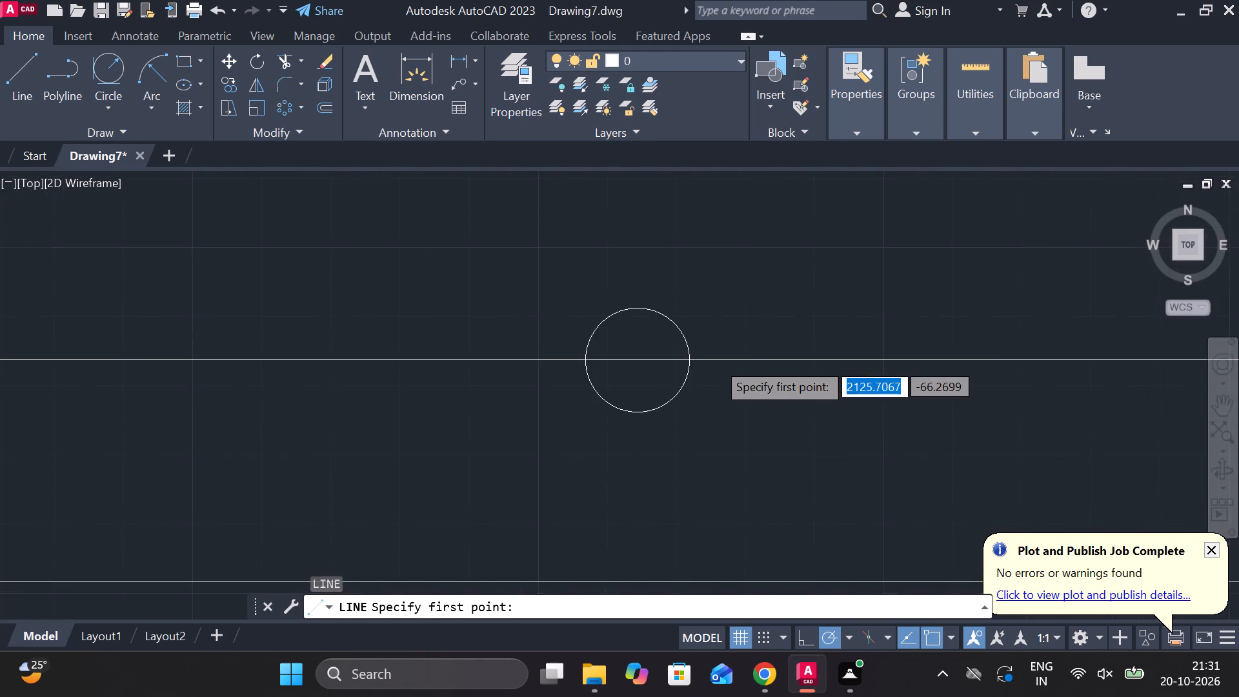
pyautogui.moveTo(714, 361); pyautogui.dragTo(681, 280, button='middle')
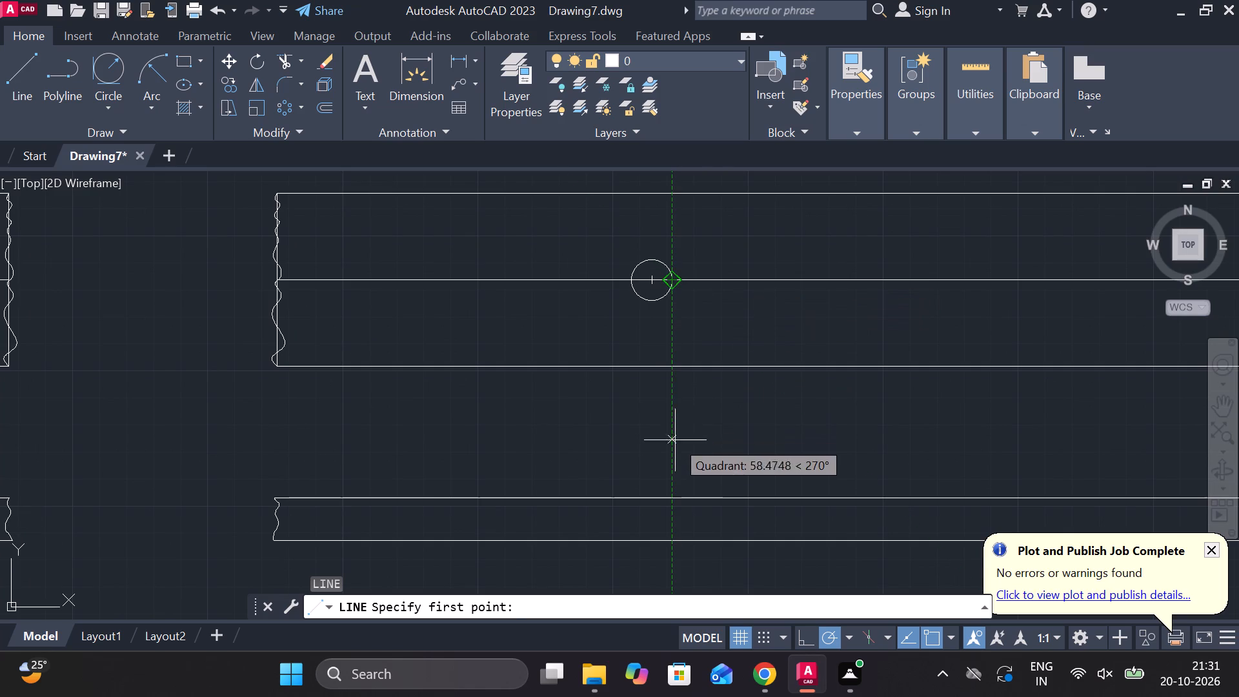
pyautogui.moveTo(671, 469); pyautogui.dragTo(669, 483)
pyautogui.moveTo(665, 541); pyautogui.dragTo(661, 461, button='middle')
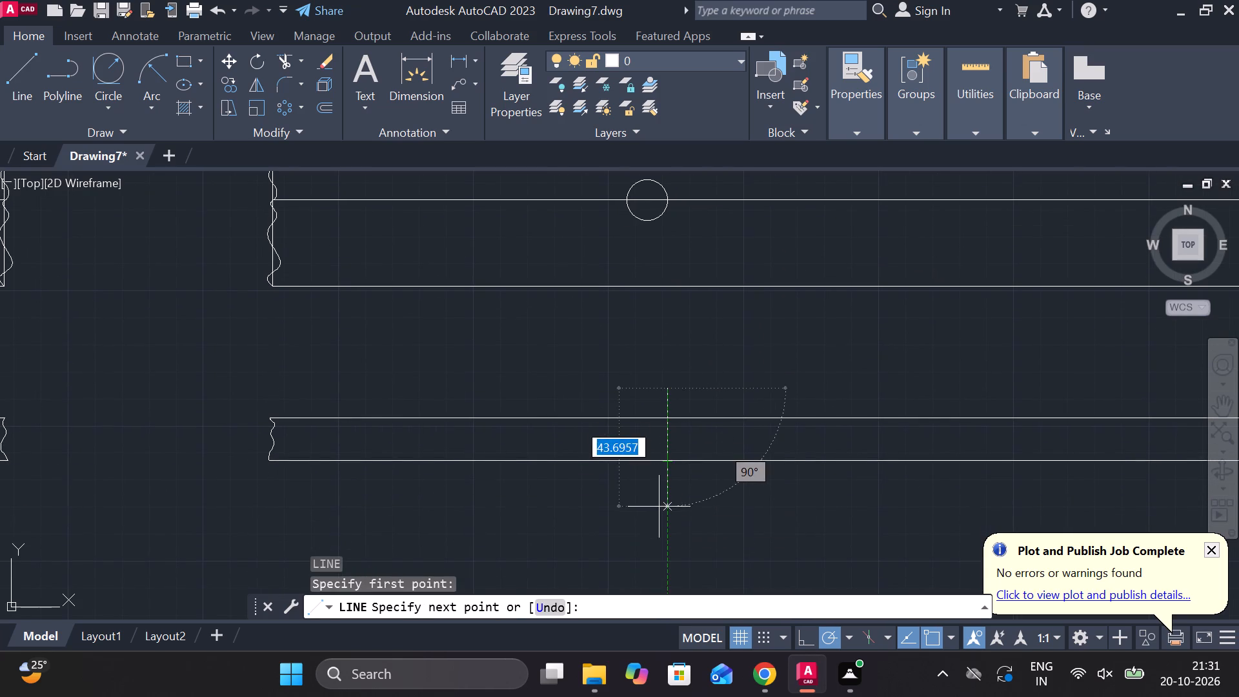
pyautogui.click(659, 507)
pyautogui.press('Escape')
pyautogui.press('space')
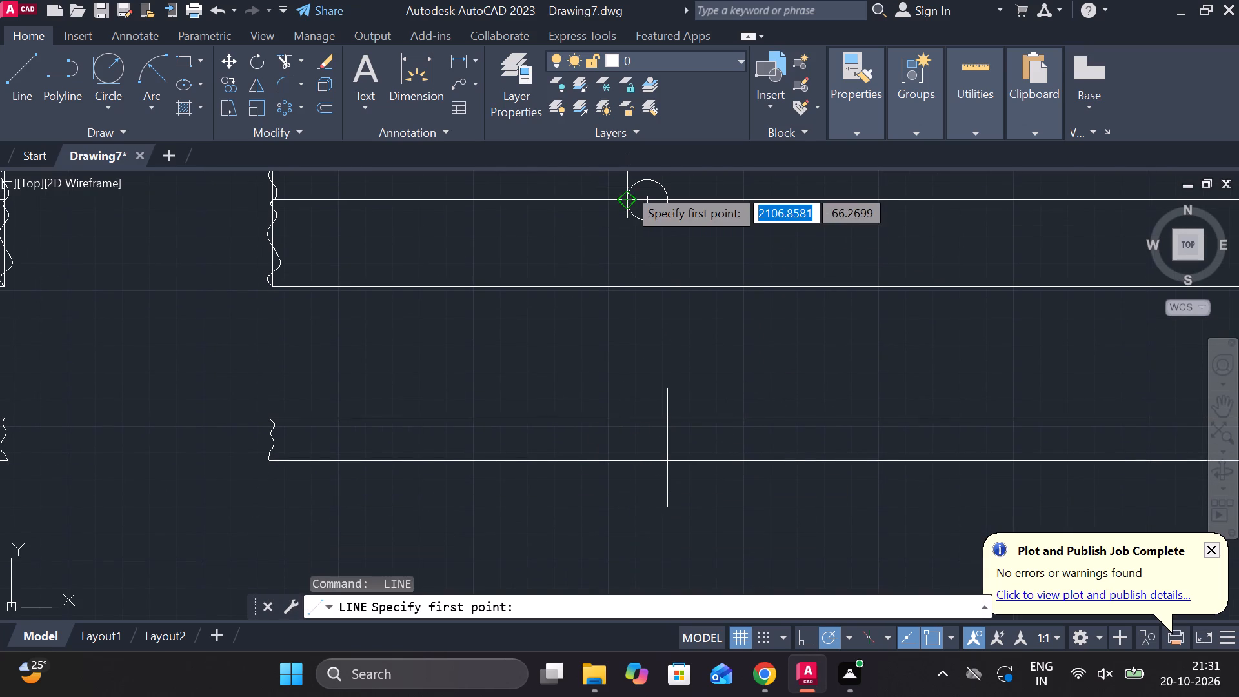
pyautogui.moveTo(631, 386); pyautogui.dragTo(631, 392)
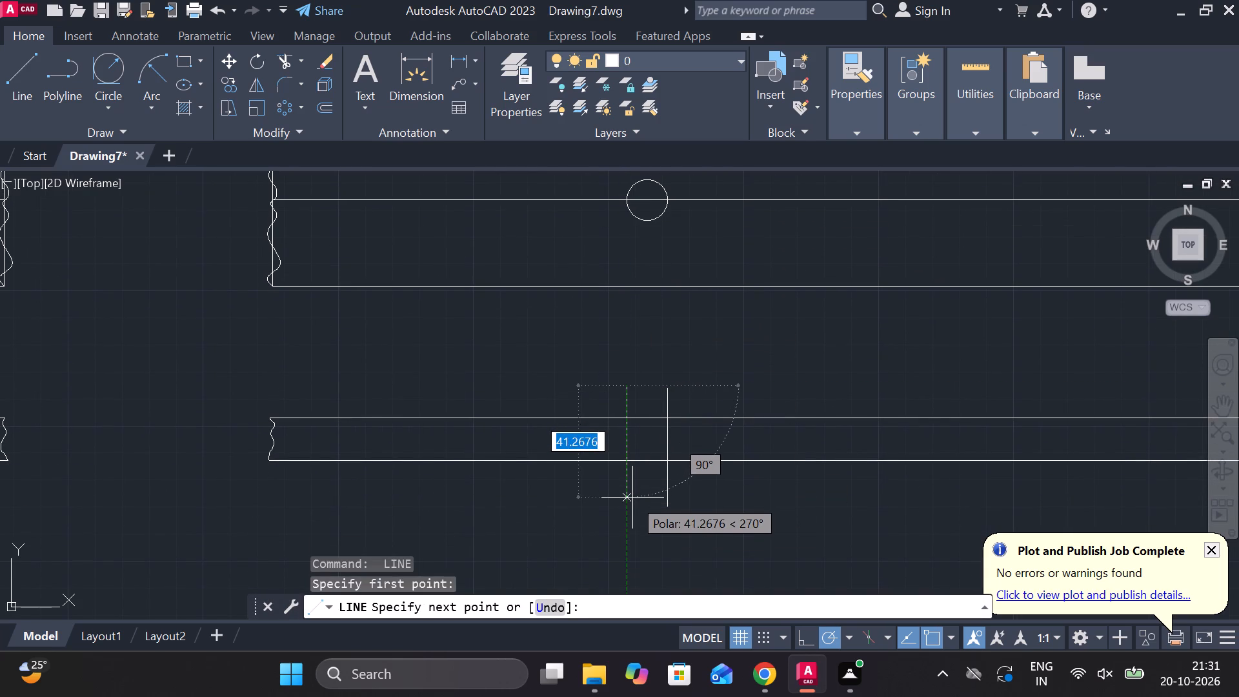
pyautogui.click(632, 500)
pyautogui.press('Escape')
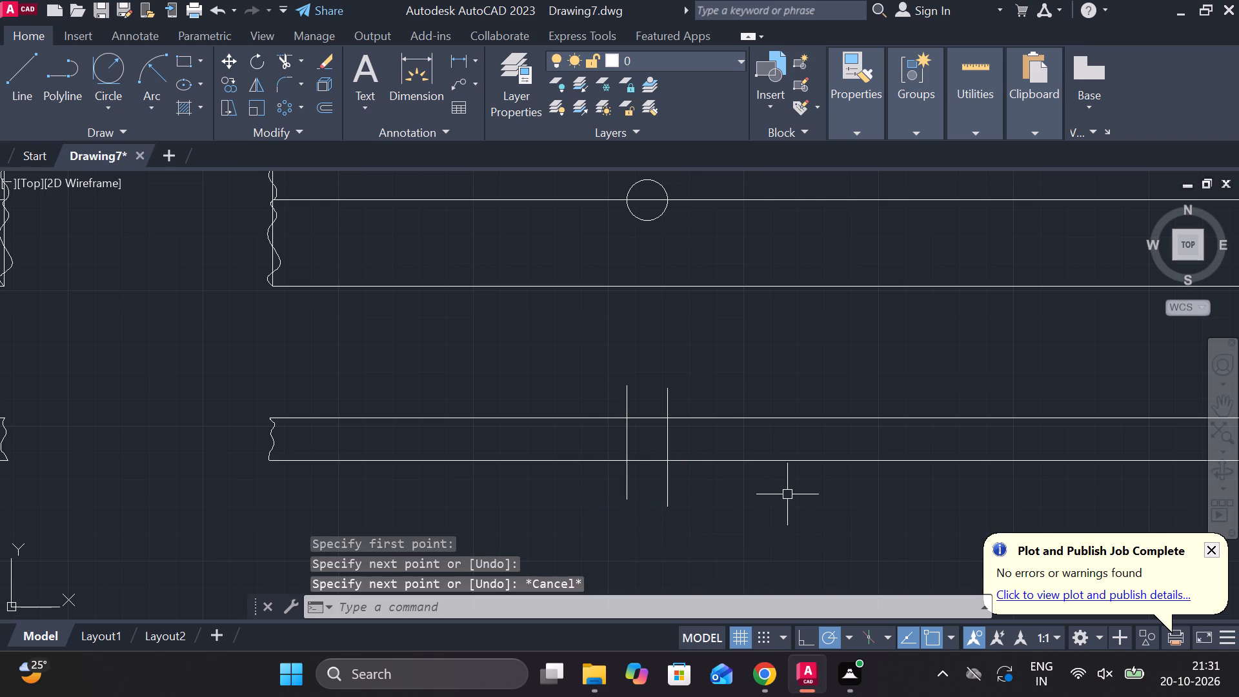
# Trim the two vertical lines' ends above and below the lower view so they span only its thickness.
pyautogui.write('TR')
pyautogui.press('space')
pyautogui.click(672, 395)
pyautogui.click(612, 395)
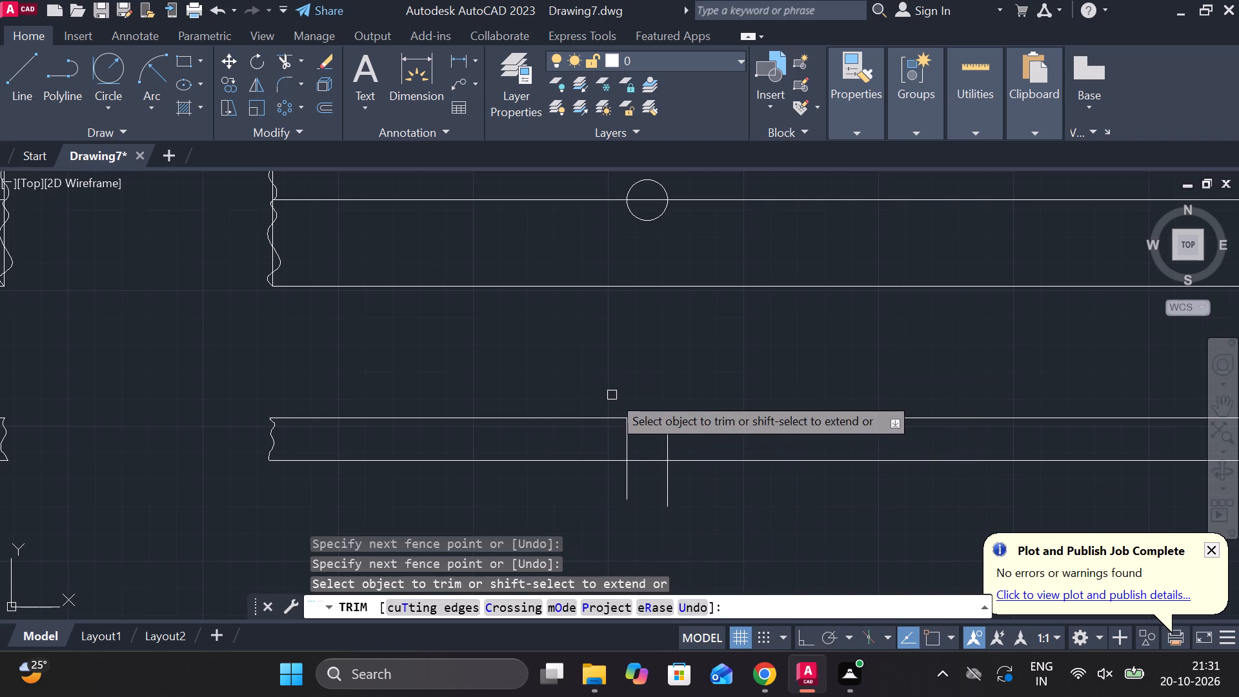
pyautogui.click(624, 487)
pyautogui.click(669, 492)
pyautogui.scroll(1, 725, 469)
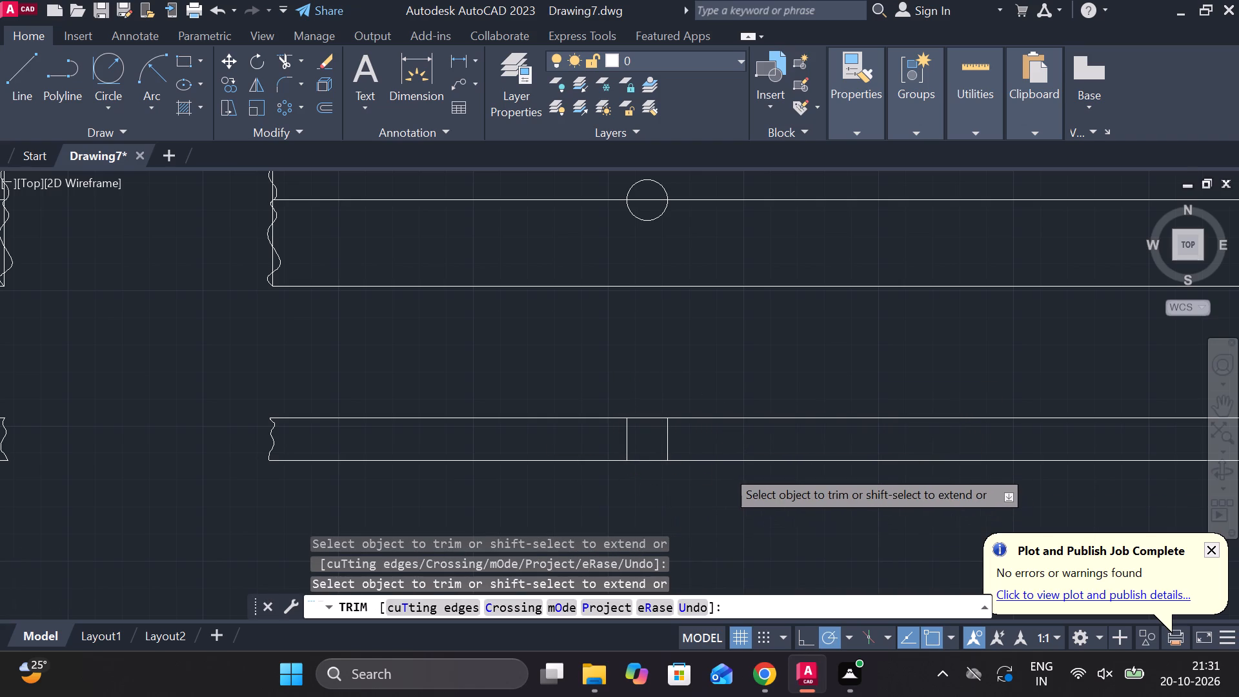
pyautogui.scroll(1, 725, 469)
pyautogui.press('Escape')
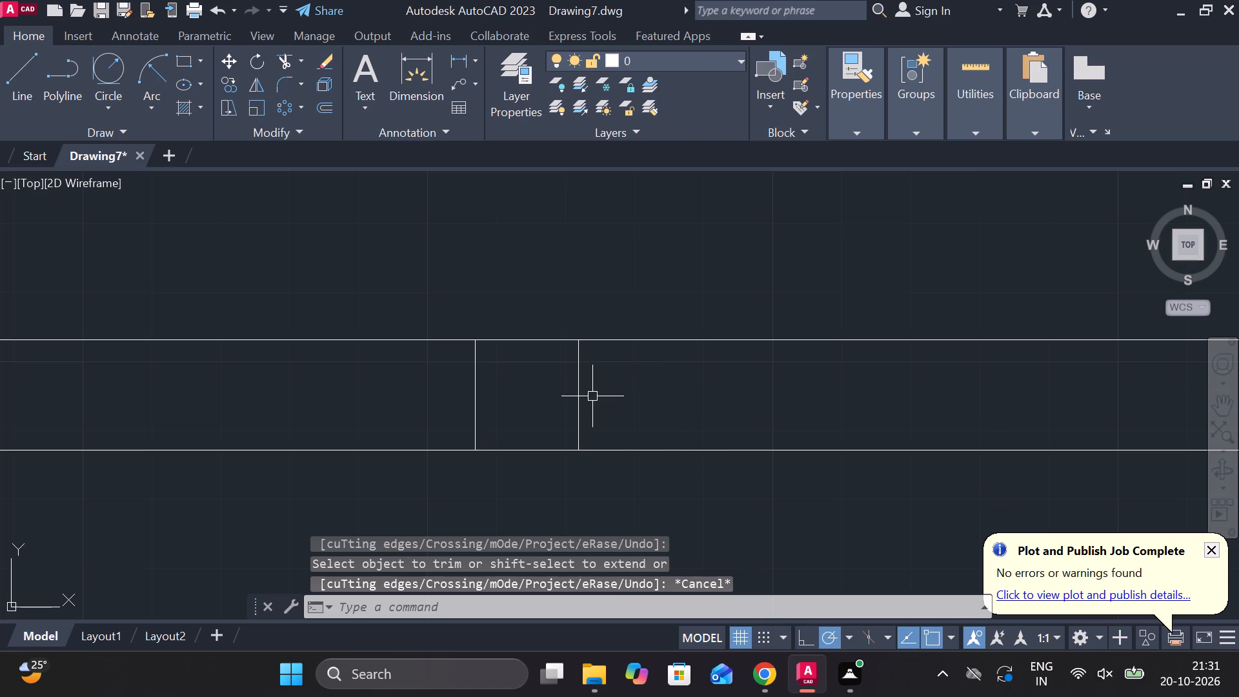
# Offset the hole's right edge line in the lower view by 7.5 towards the other edge line.
pyautogui.click(574, 396)
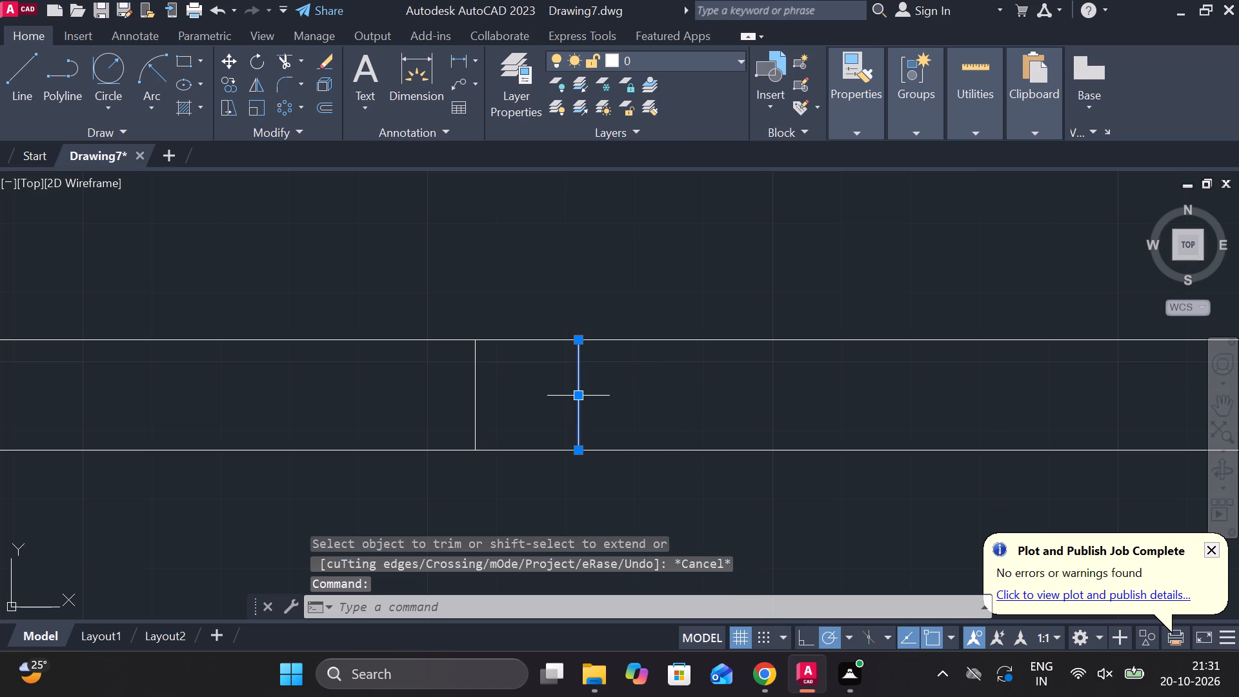
pyautogui.press('o')
pyautogui.press('Return')
pyautogui.press('Return')
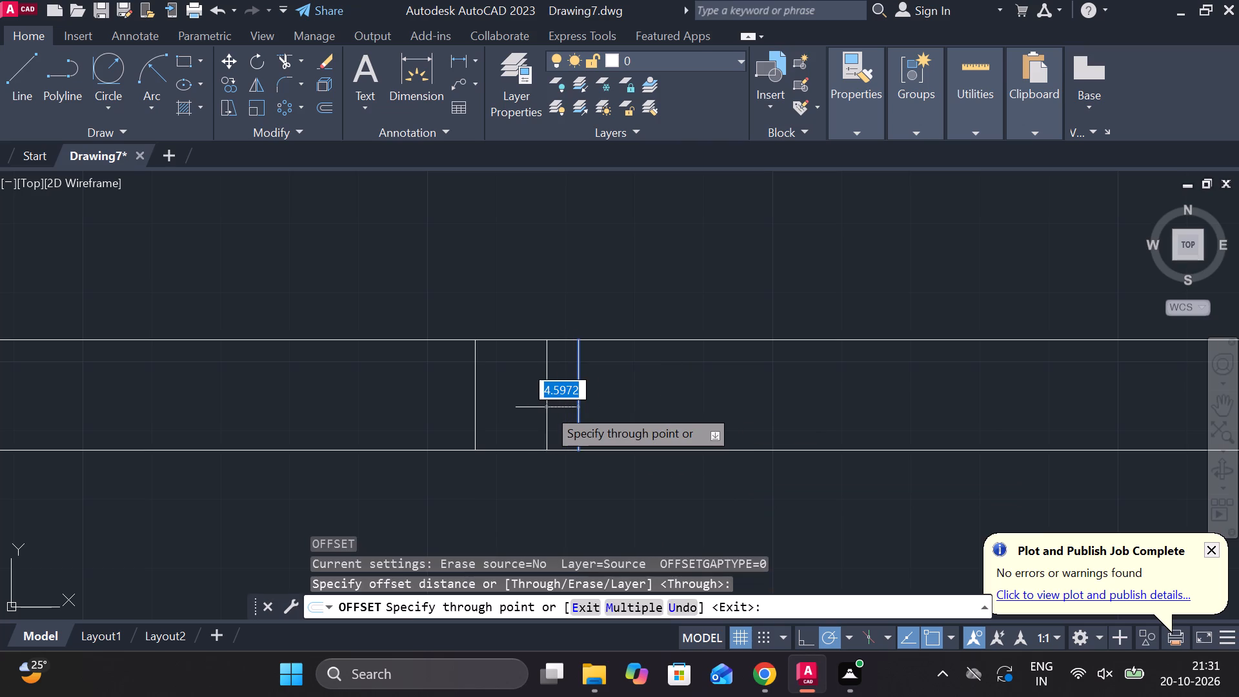
pyautogui.write('7.5')
pyautogui.press('Return')
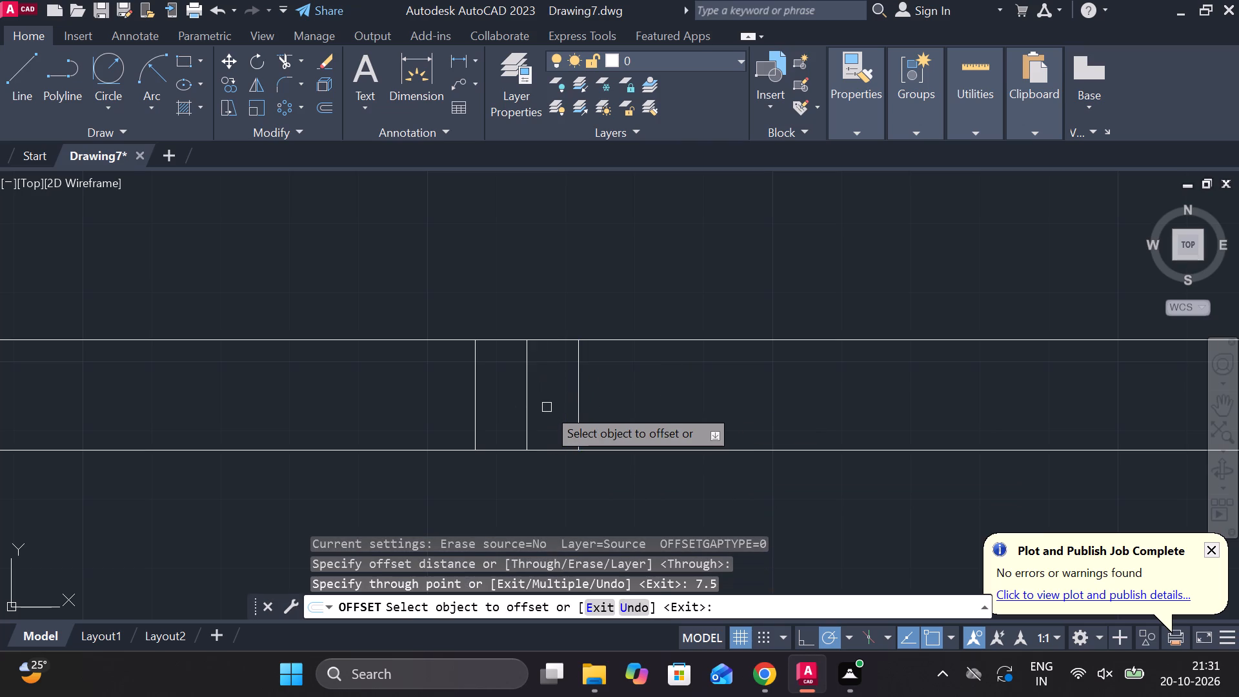
pyautogui.scroll(-2, 547, 407)
pyautogui.press('Escape')
# Set the linetype of the hole's three vertical lines in the lower view to DASHED.
pyautogui.click(570, 409)
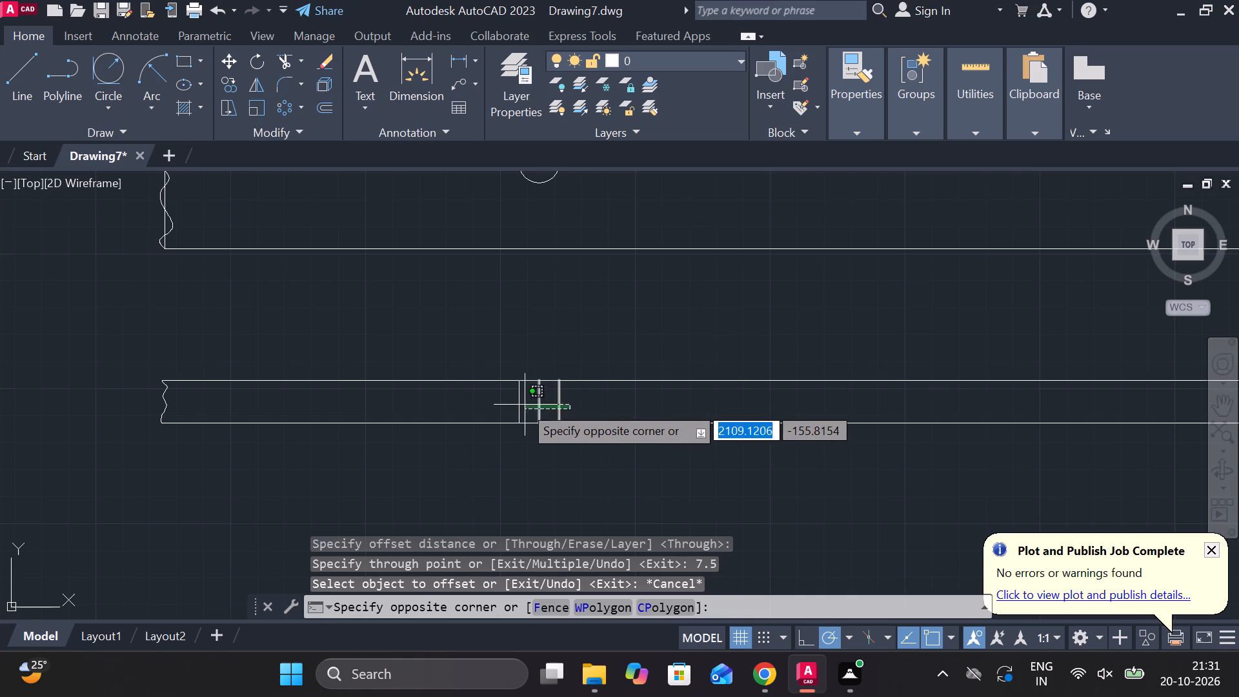
pyautogui.click(504, 394)
pyautogui.click(872, 128)
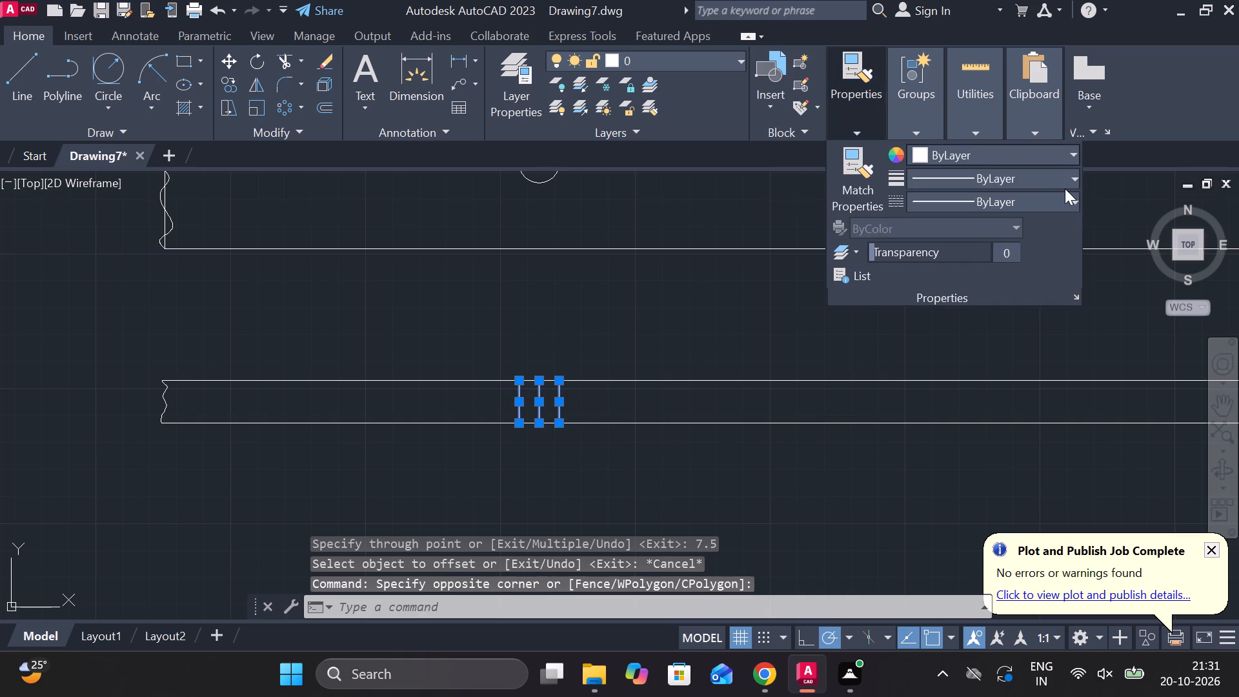
pyautogui.click(1065, 190)
pyautogui.click(1047, 207)
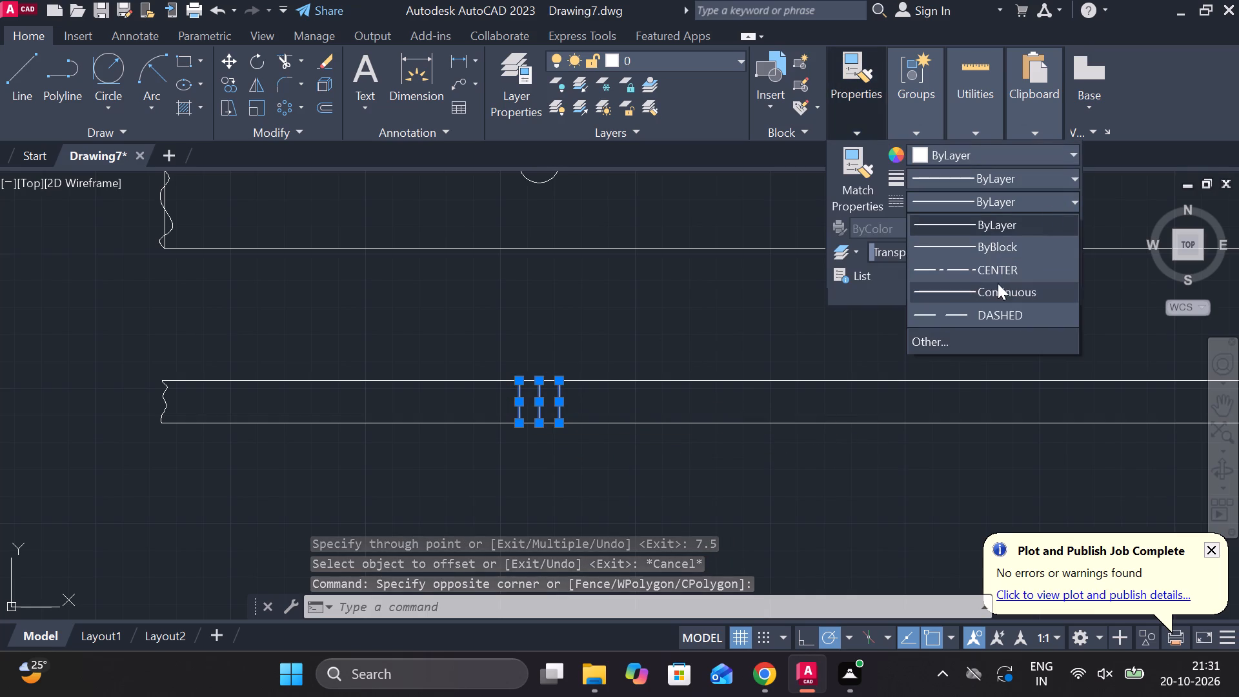
pyautogui.click(952, 307)
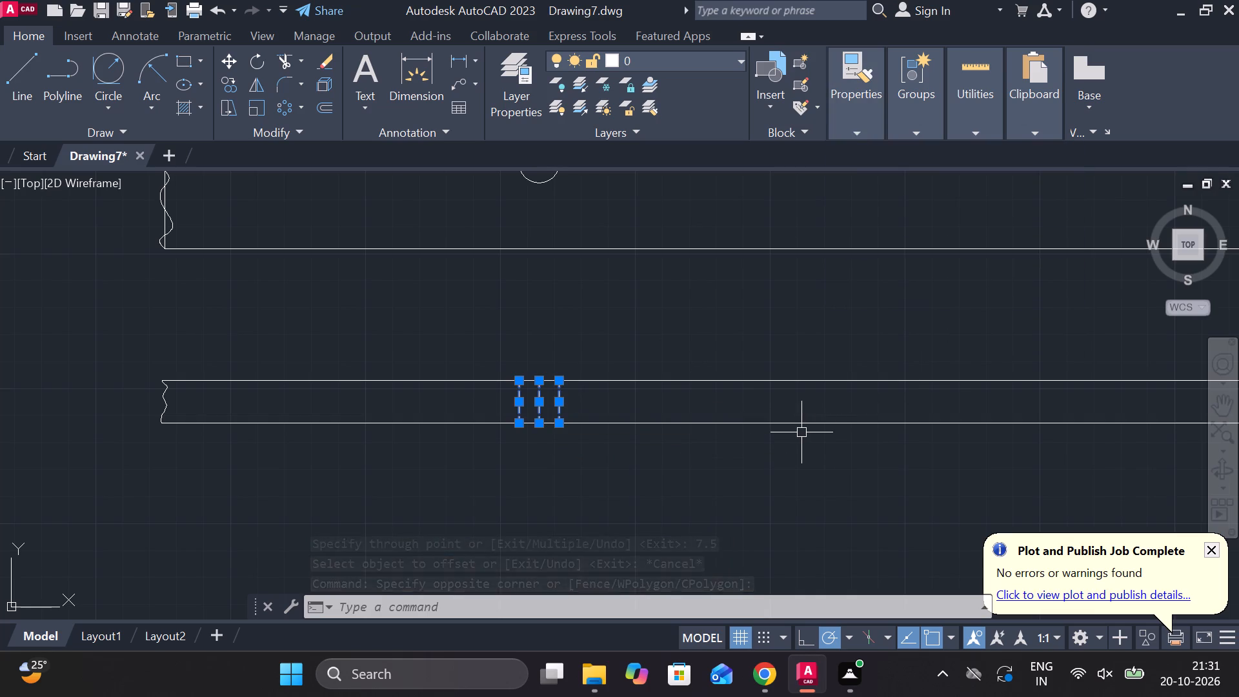
pyautogui.press('Escape')
# Set the linetype of the horizontal centre lines in both portions of the upper view to CENTER.
pyautogui.scroll(-3, 709, 419)
pyautogui.moveTo(457, 382); pyautogui.dragTo(560, 374, button='middle')
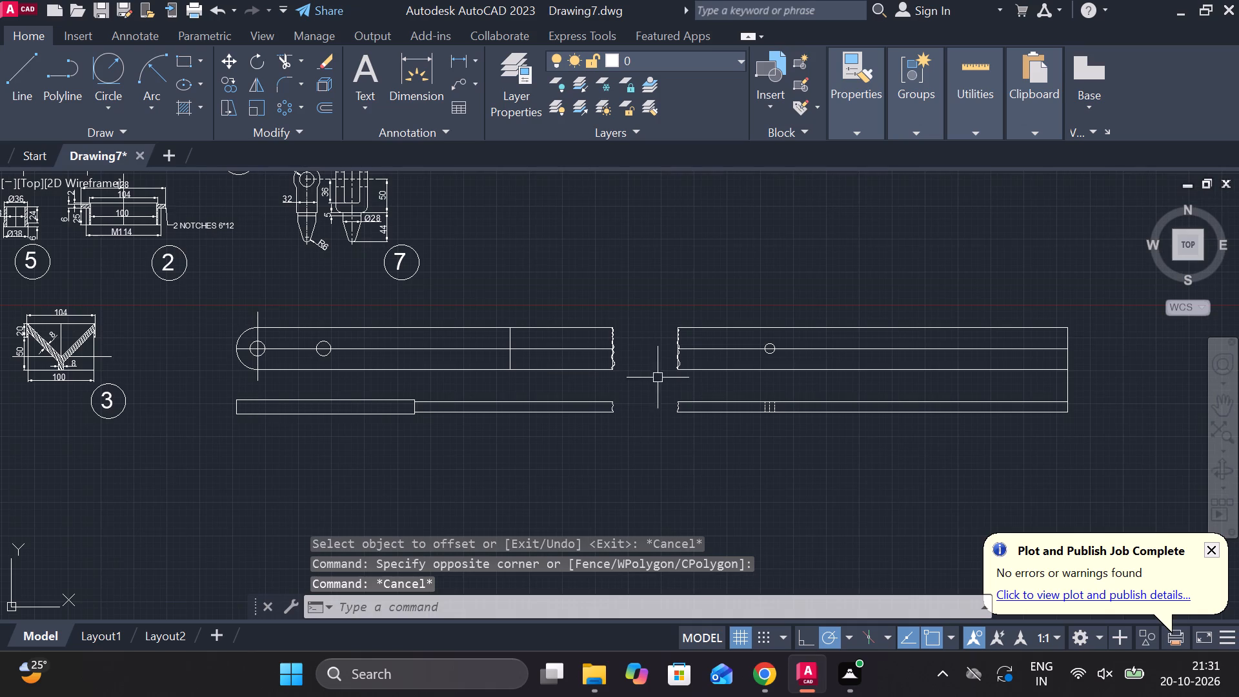
pyautogui.click(695, 348)
pyautogui.click(586, 347)
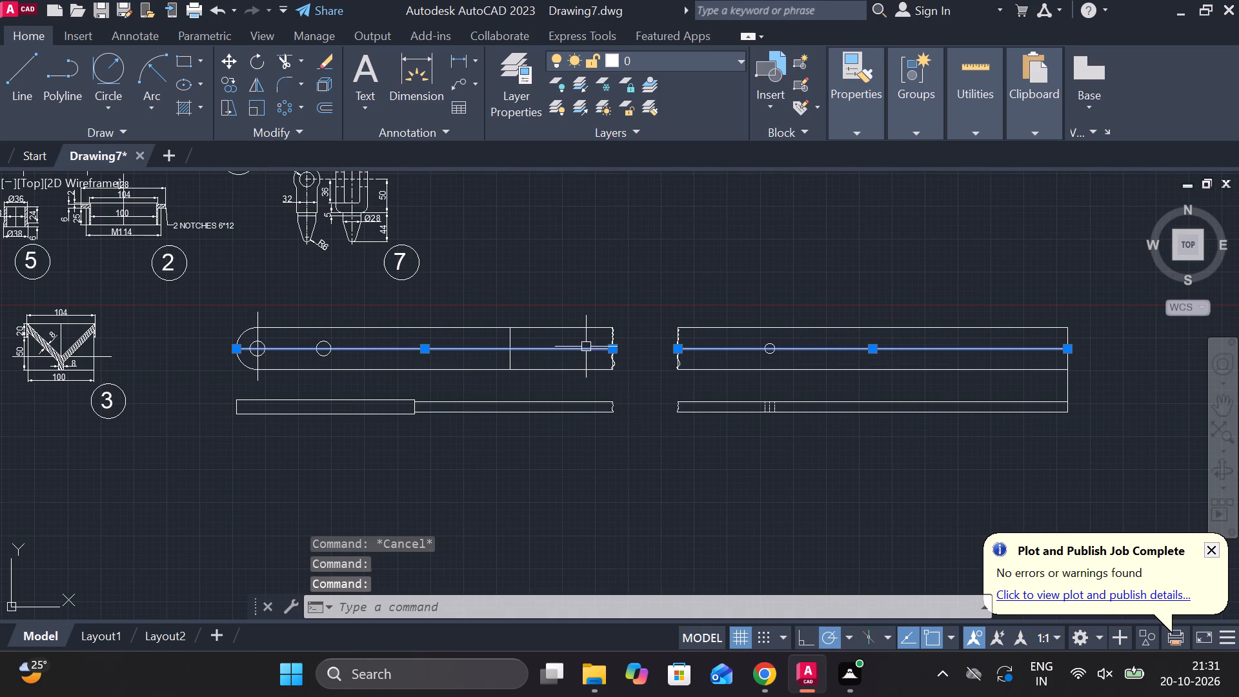
pyautogui.click(856, 128)
pyautogui.click(1036, 205)
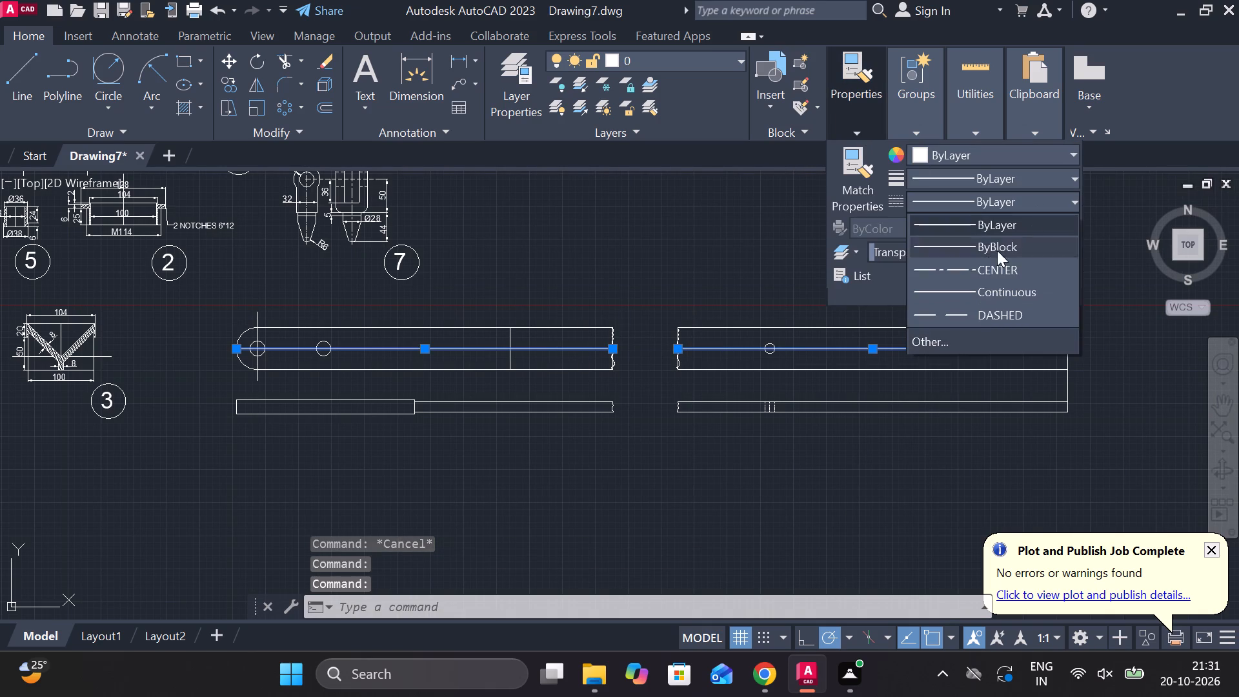
pyautogui.click(980, 269)
pyautogui.press('Escape')
# Draw vertical lines from both side quadrants of the second hole from the rounded end down past the lower view.
pyautogui.moveTo(494, 444); pyautogui.dragTo(756, 487, button='middle')
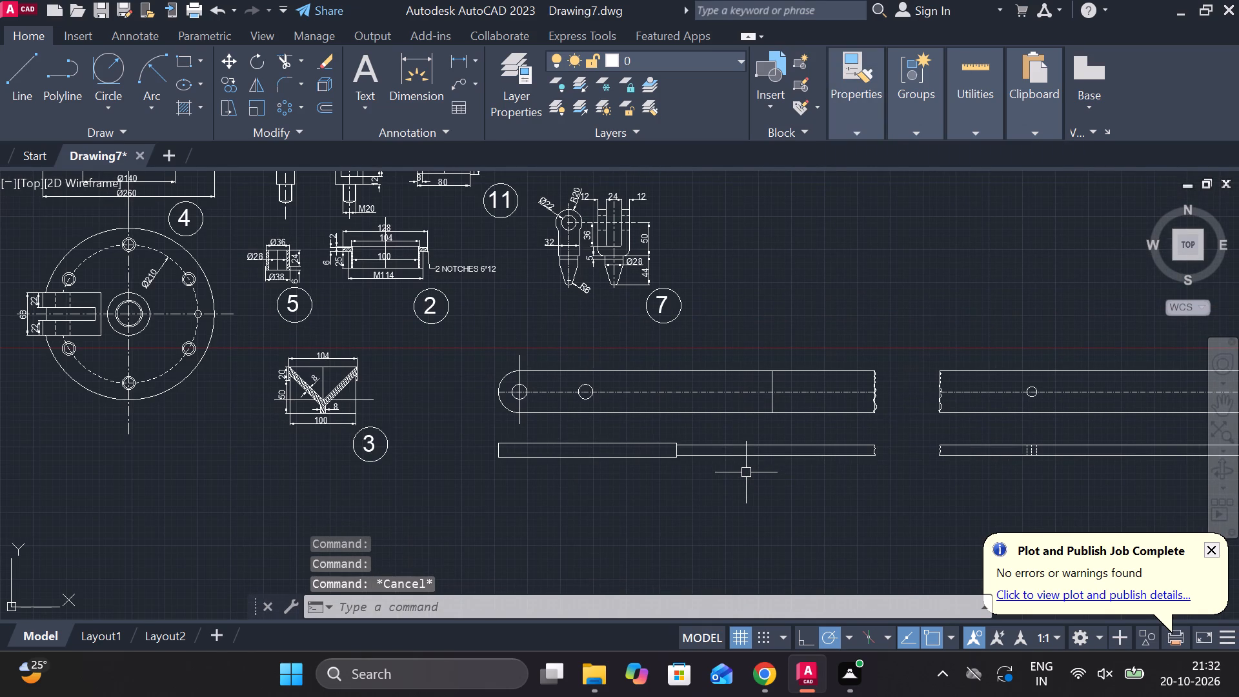
pyautogui.scroll(1, 598, 391)
pyautogui.press('l')
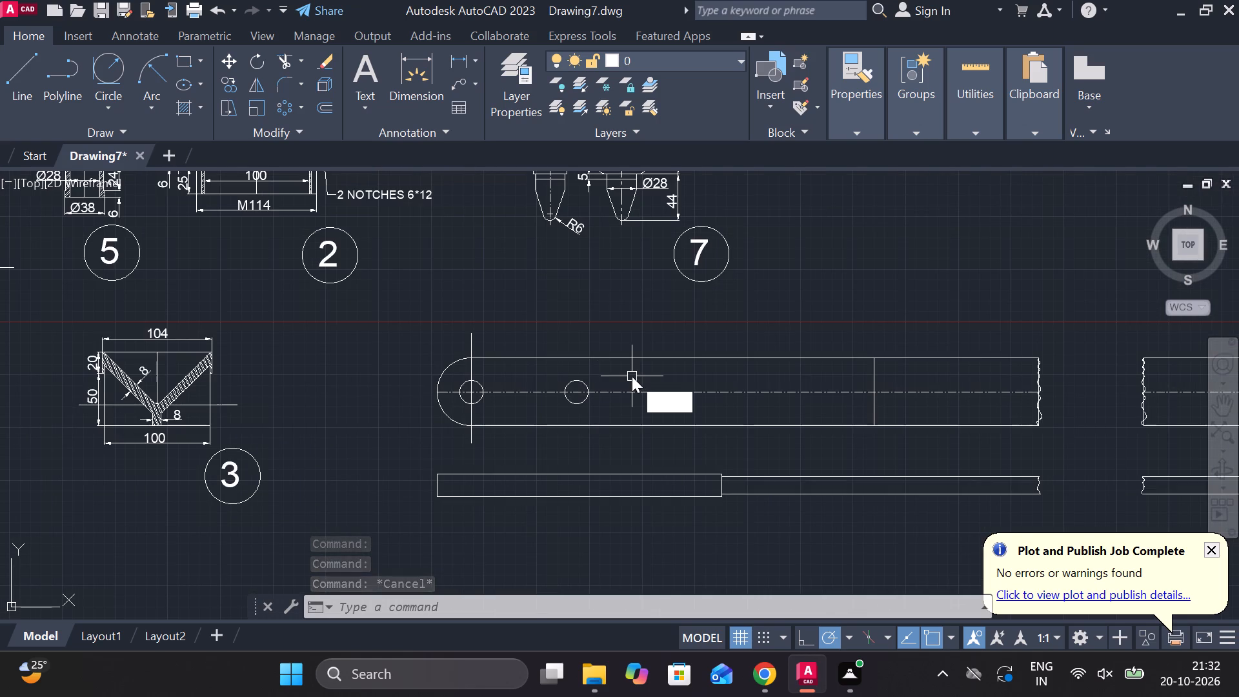
pyautogui.press('Return')
pyautogui.scroll(2, 622, 389)
pyautogui.moveTo(621, 389); pyautogui.dragTo(676, 270, button='middle')
pyautogui.click(596, 278)
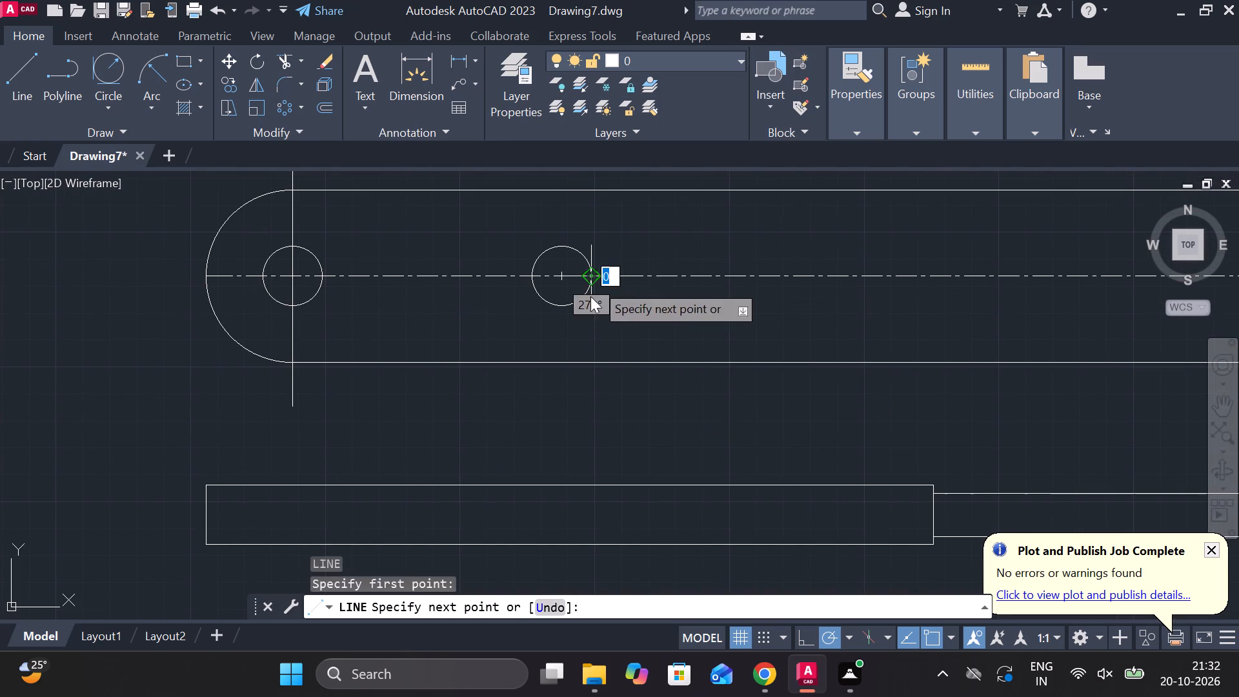
pyautogui.moveTo(587, 379); pyautogui.dragTo(603, 287, button='middle')
pyautogui.click(603, 489)
pyautogui.press('space')
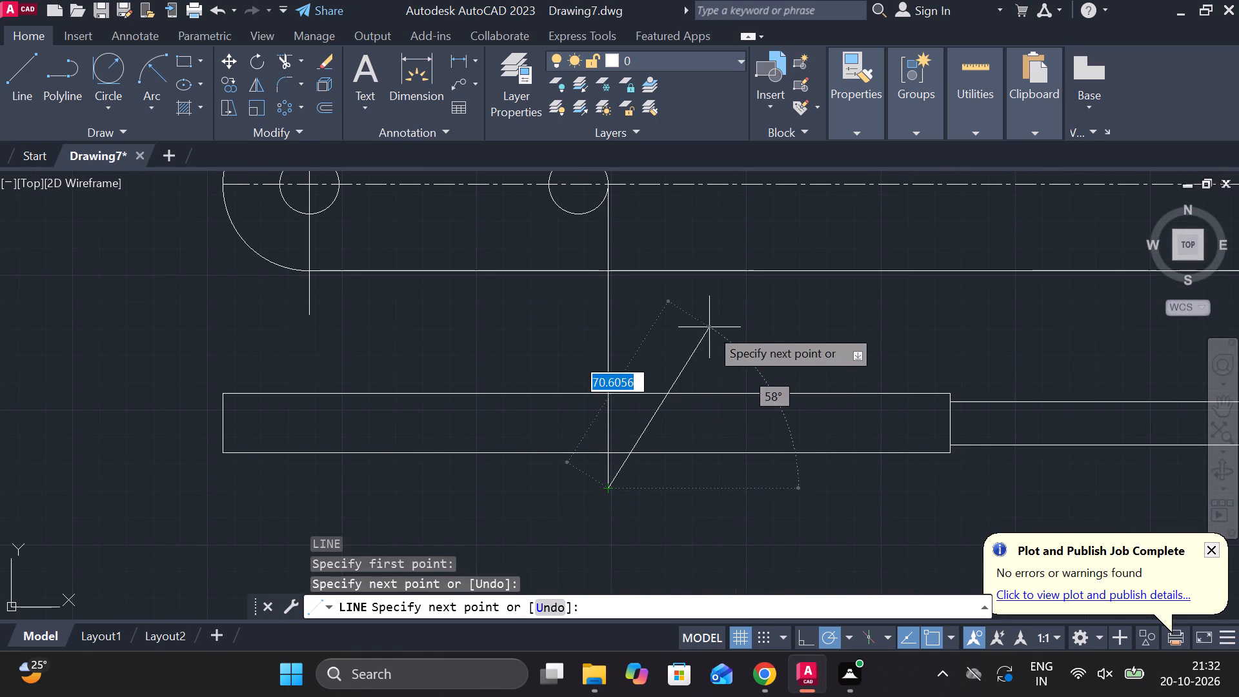
pyautogui.press('space')
pyautogui.click(549, 182)
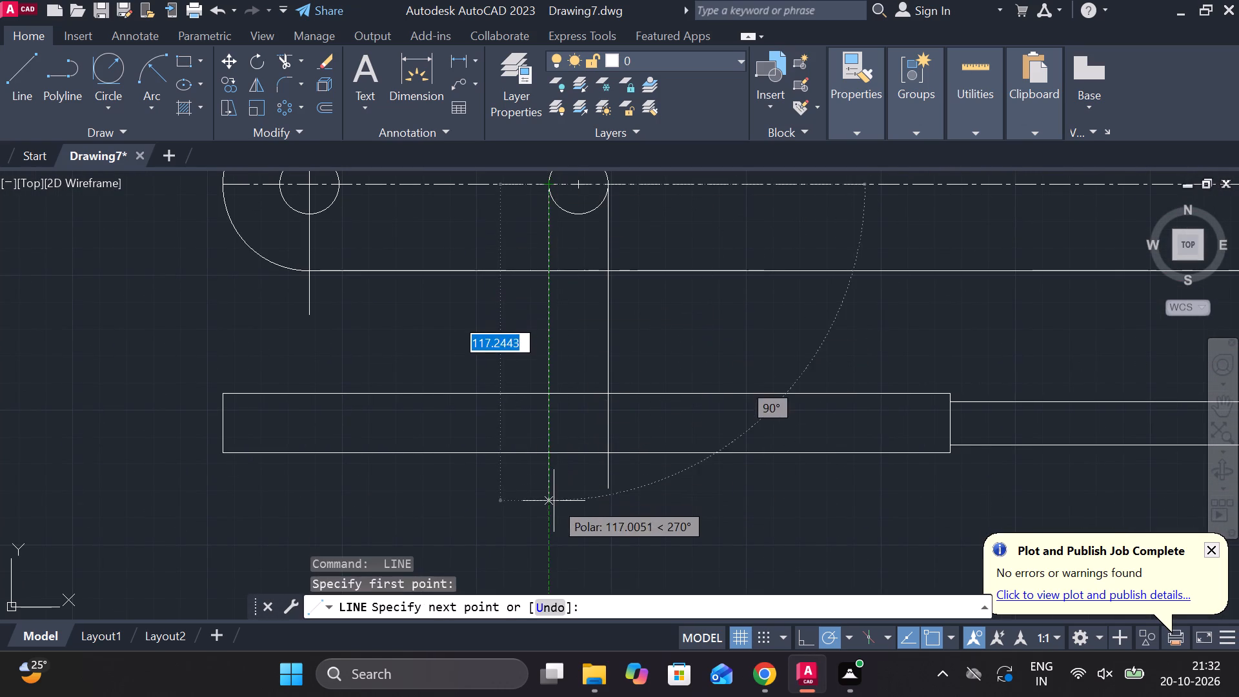
pyautogui.click(554, 501)
pyautogui.press('Escape')
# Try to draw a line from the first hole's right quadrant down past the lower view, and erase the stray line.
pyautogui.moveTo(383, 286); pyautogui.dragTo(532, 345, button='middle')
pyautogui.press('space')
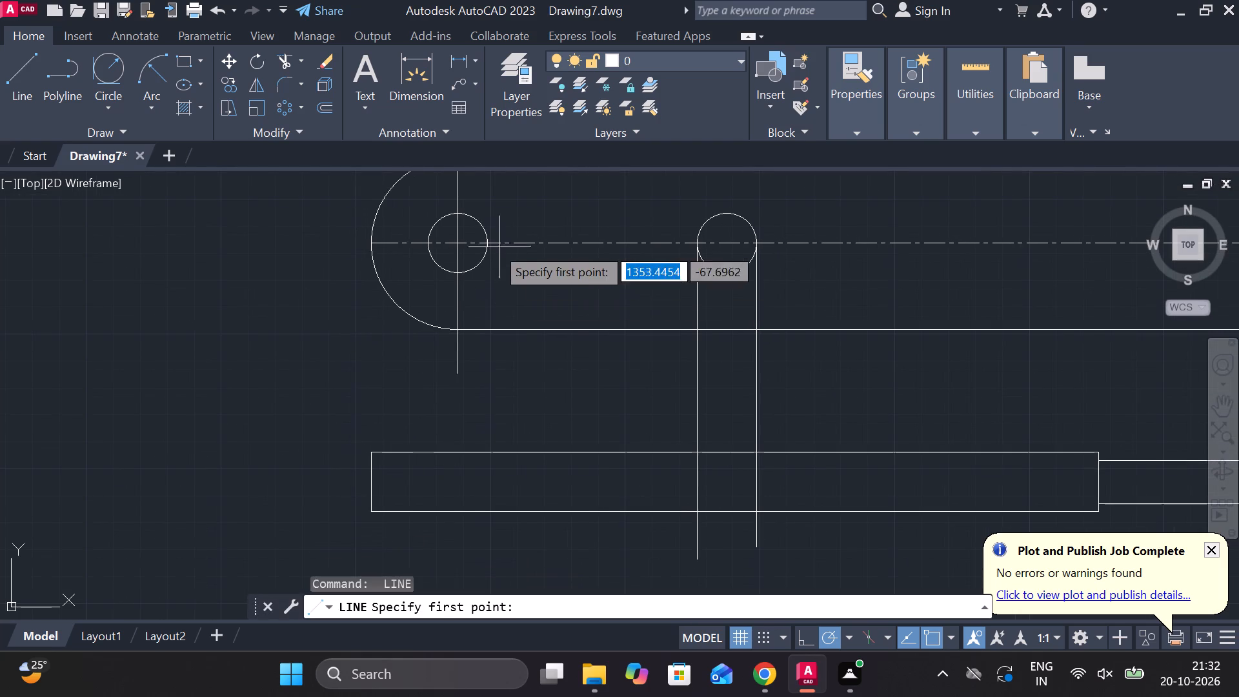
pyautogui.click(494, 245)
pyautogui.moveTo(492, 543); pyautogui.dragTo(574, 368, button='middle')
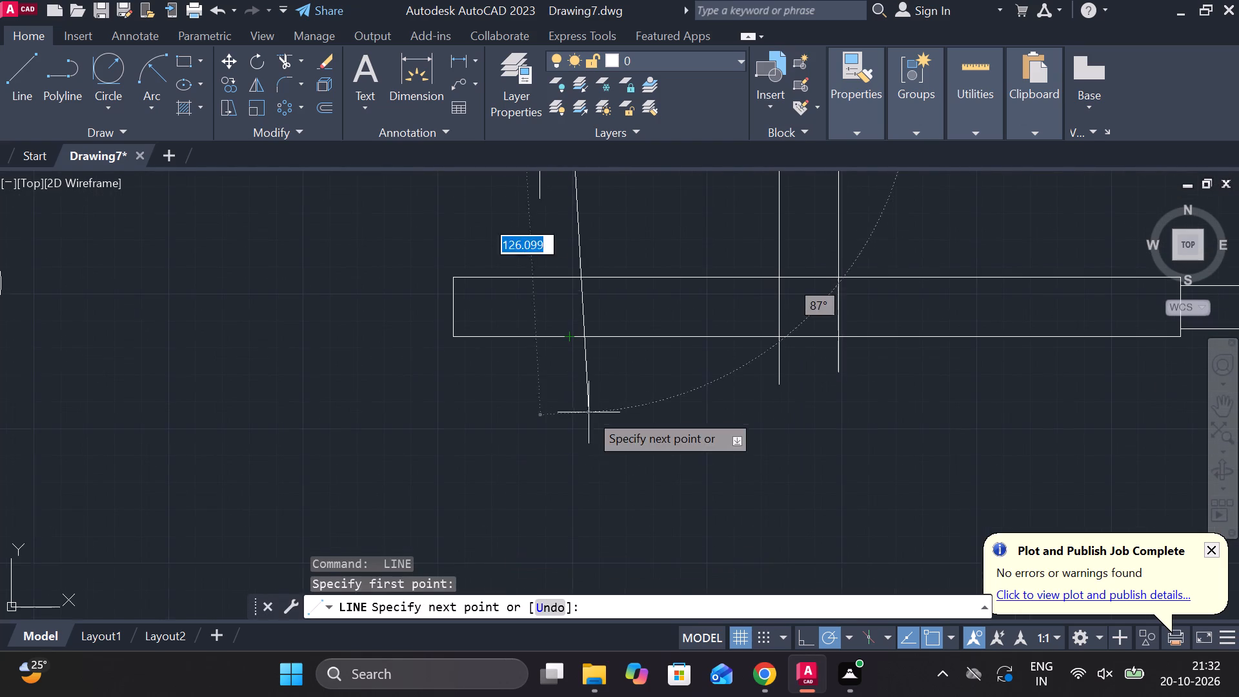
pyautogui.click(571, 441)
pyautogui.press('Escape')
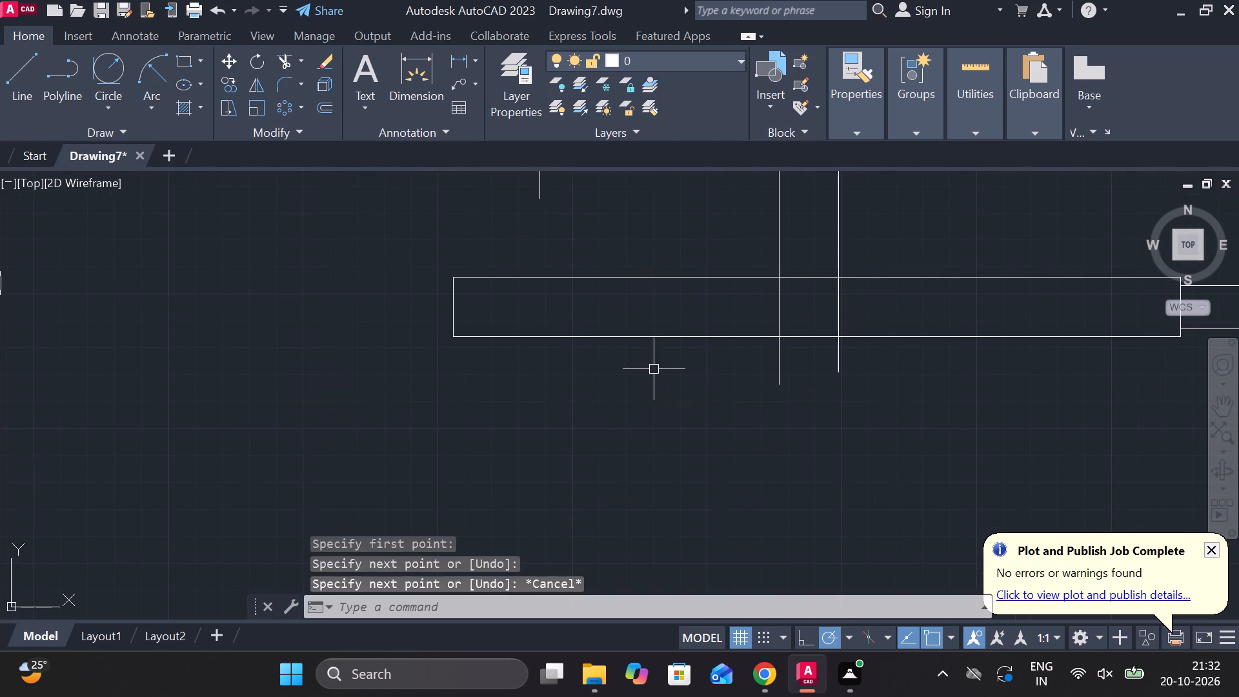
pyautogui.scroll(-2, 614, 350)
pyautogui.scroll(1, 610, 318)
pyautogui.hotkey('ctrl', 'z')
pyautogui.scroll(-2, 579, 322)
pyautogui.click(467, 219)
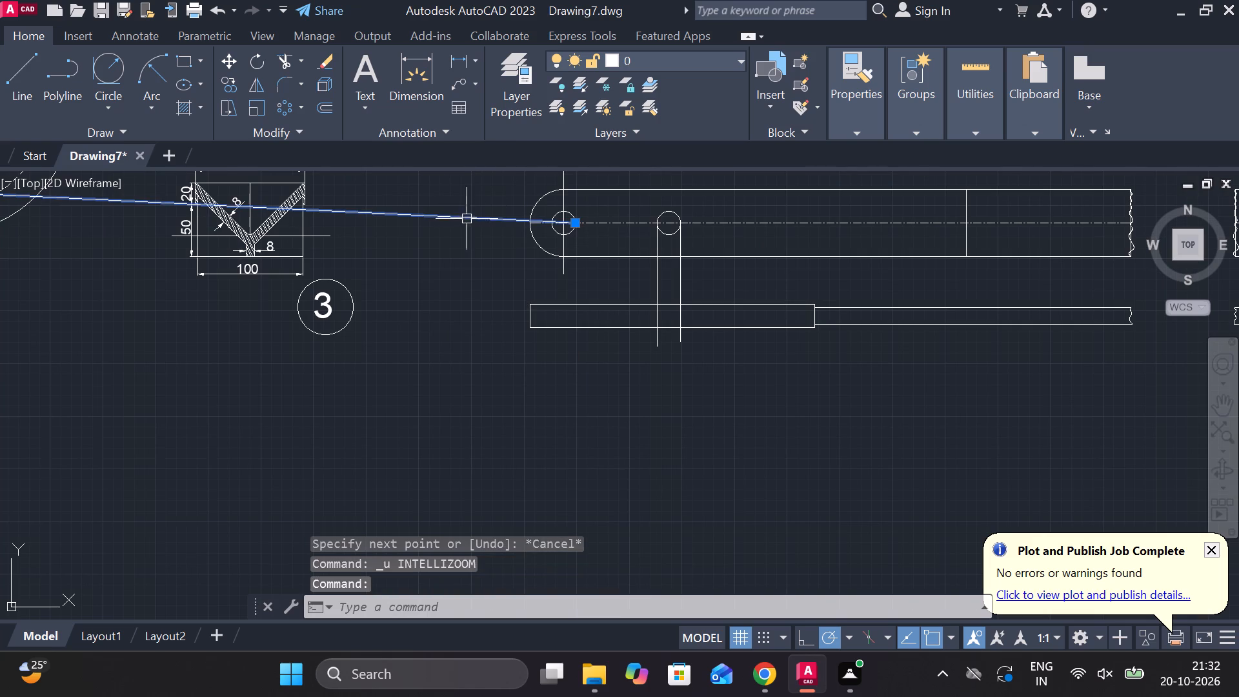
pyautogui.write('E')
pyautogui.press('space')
# Draw vertical lines from both side quadrants of the first hole, at the rounded end, down past the lower view.
pyautogui.press('l')
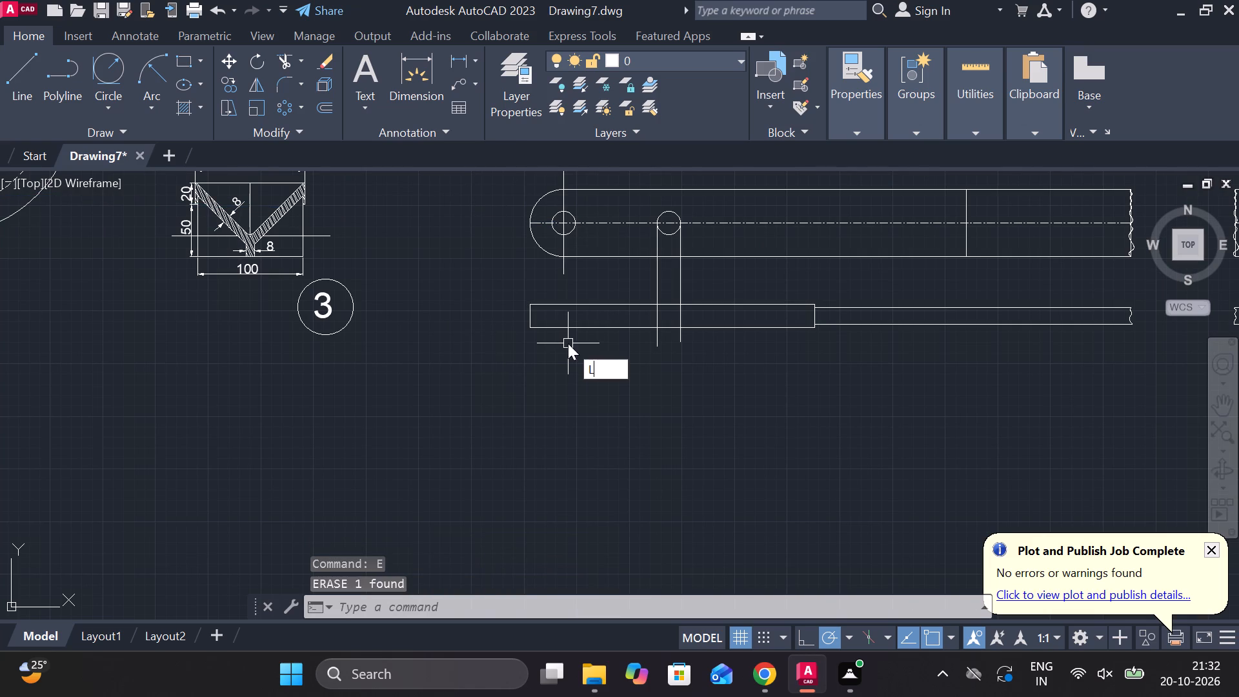
pyautogui.press('Return')
pyautogui.scroll(2, 583, 223)
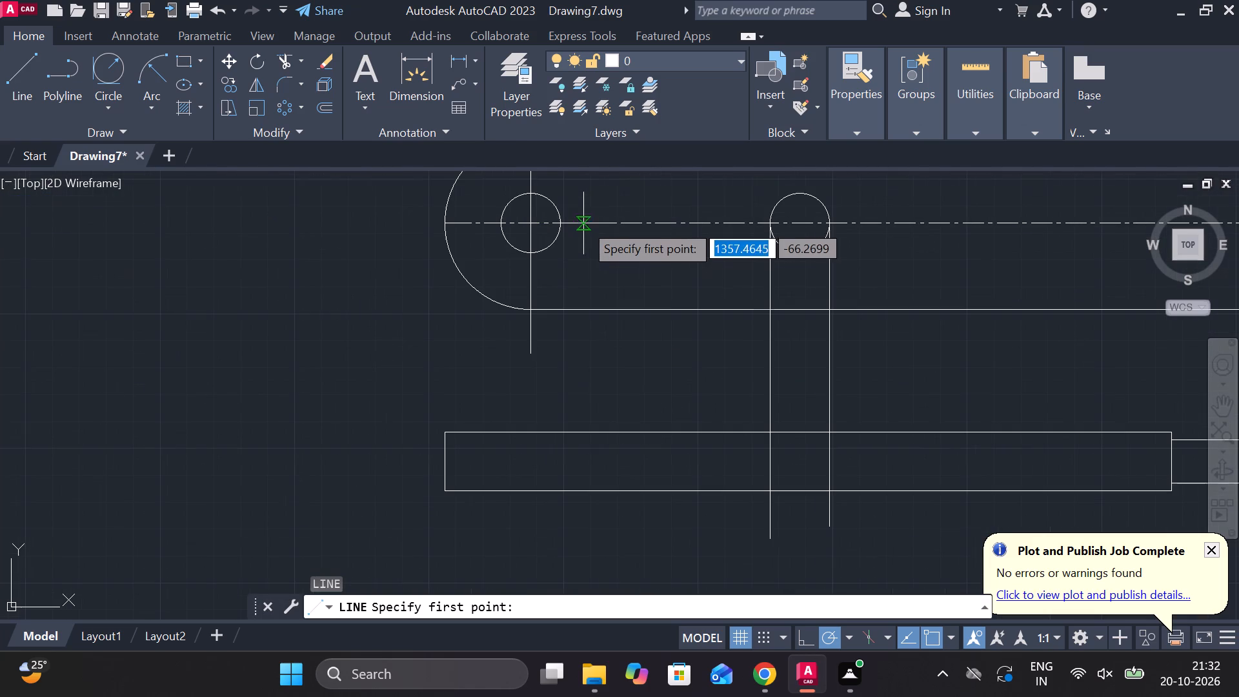
pyautogui.click(567, 219)
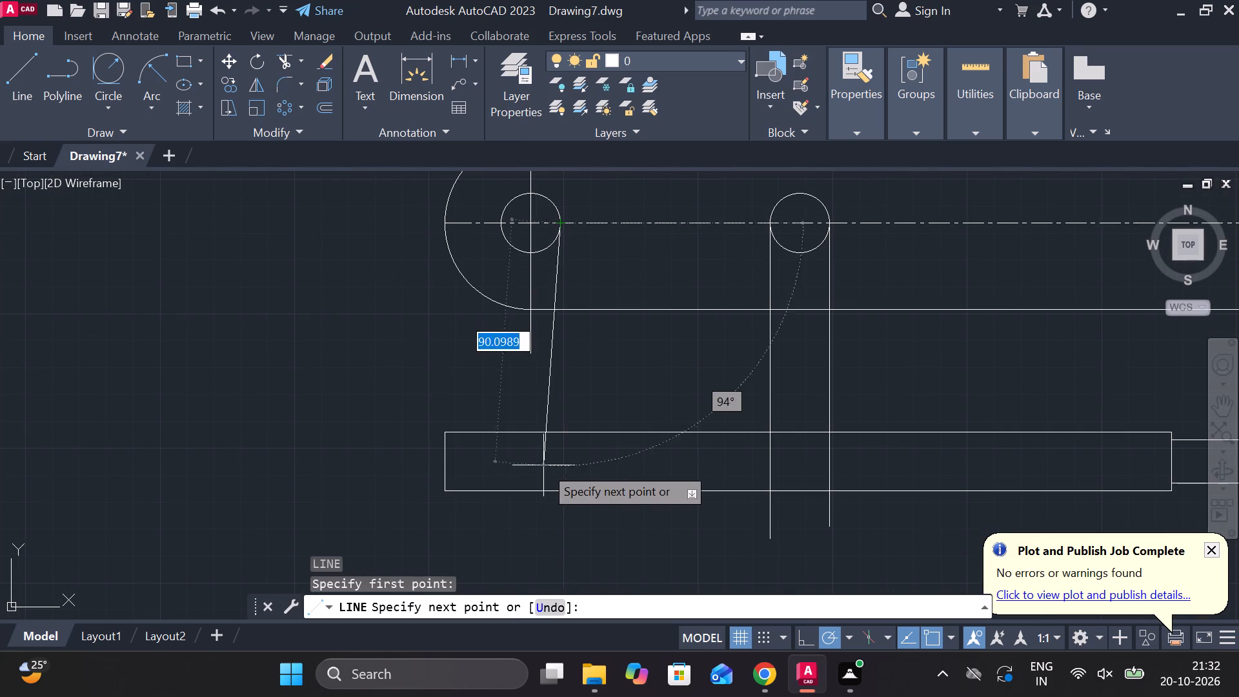
pyautogui.click(553, 537)
pyautogui.press('Escape')
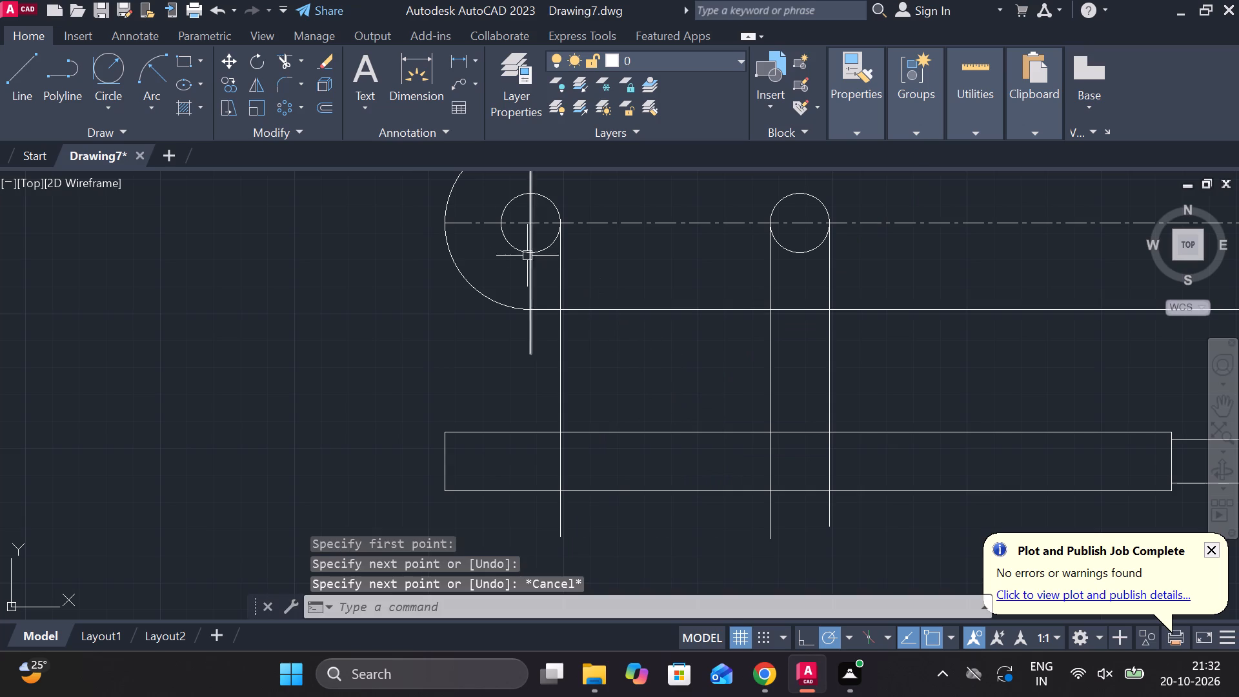
pyautogui.press('space')
pyautogui.click(509, 227)
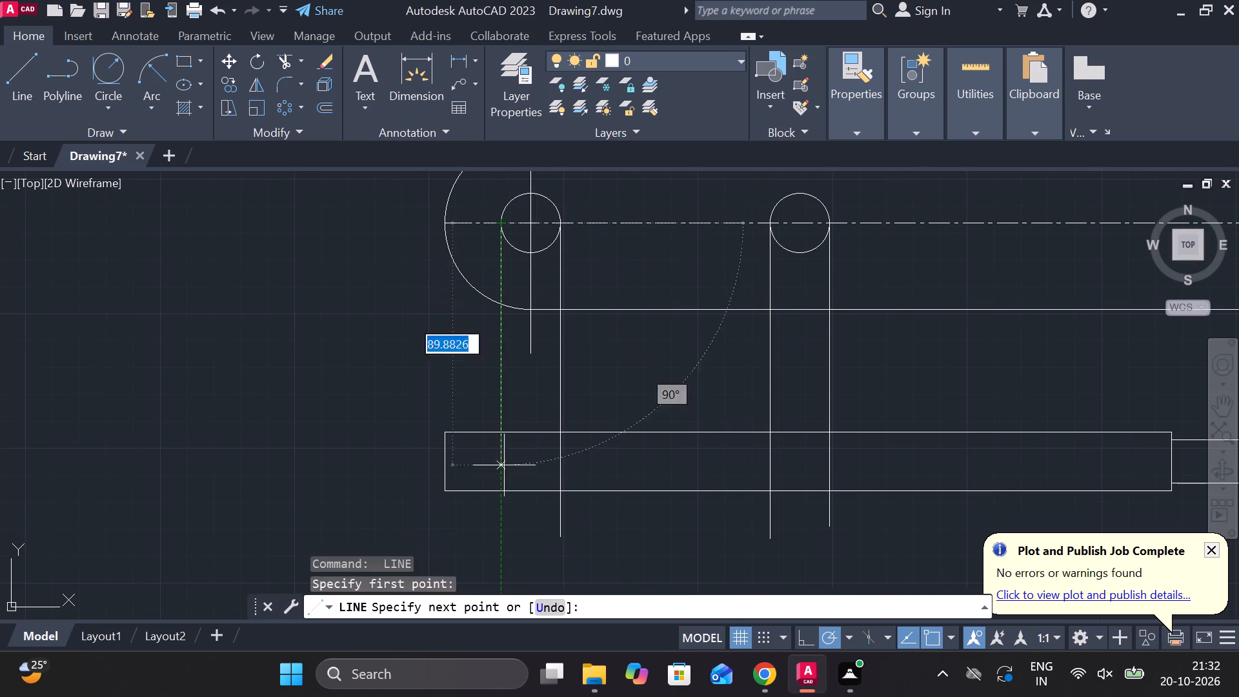
pyautogui.click(511, 555)
pyautogui.press('Escape')
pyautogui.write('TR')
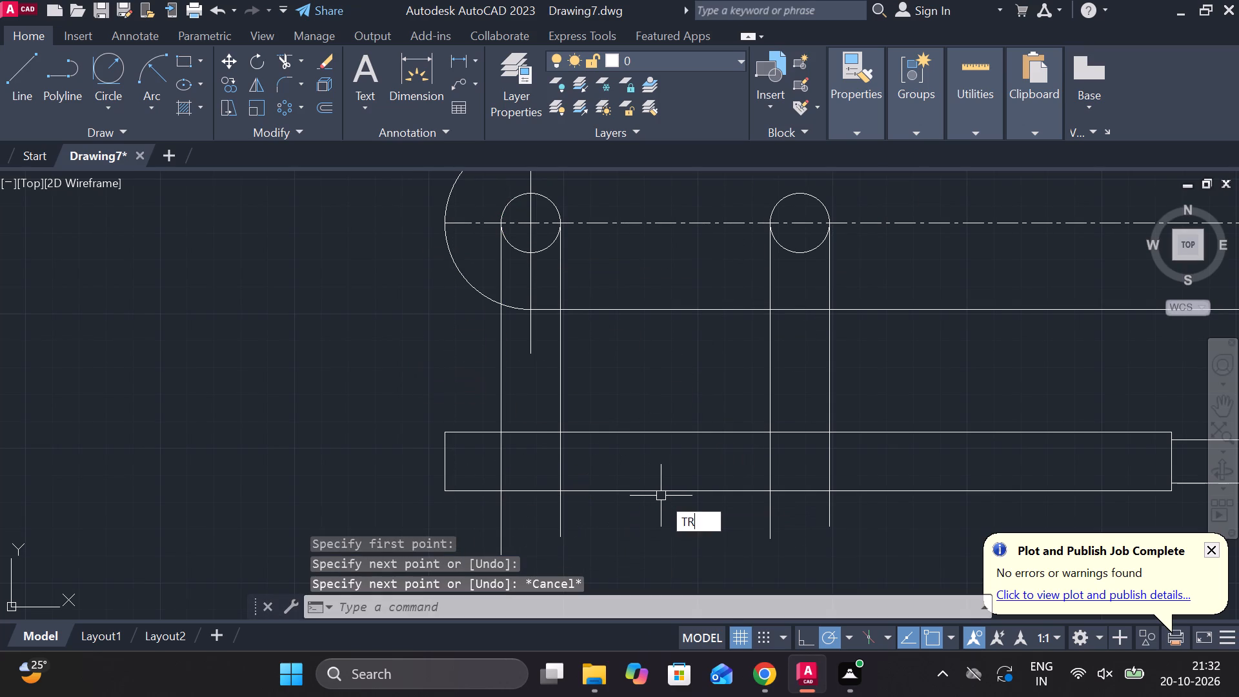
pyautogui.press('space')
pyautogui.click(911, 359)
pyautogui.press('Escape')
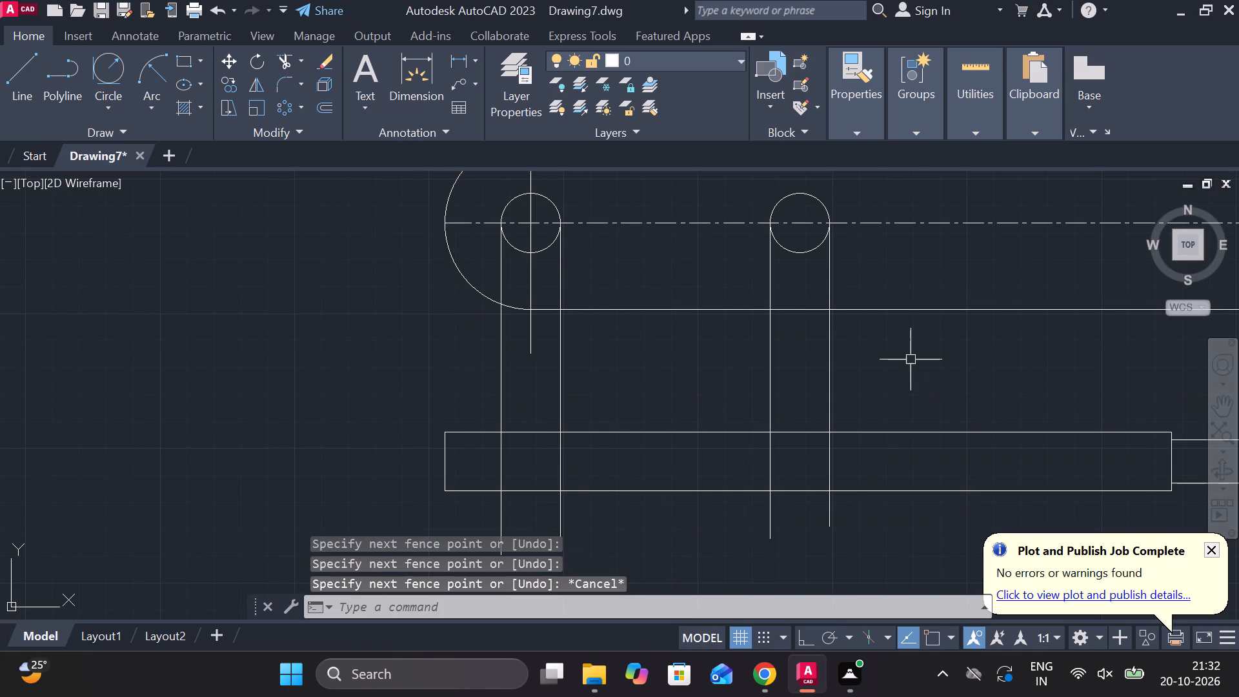
# Stretch the lower end of the first hole's vertical centre line down past the lower view.
pyautogui.click(529, 334)
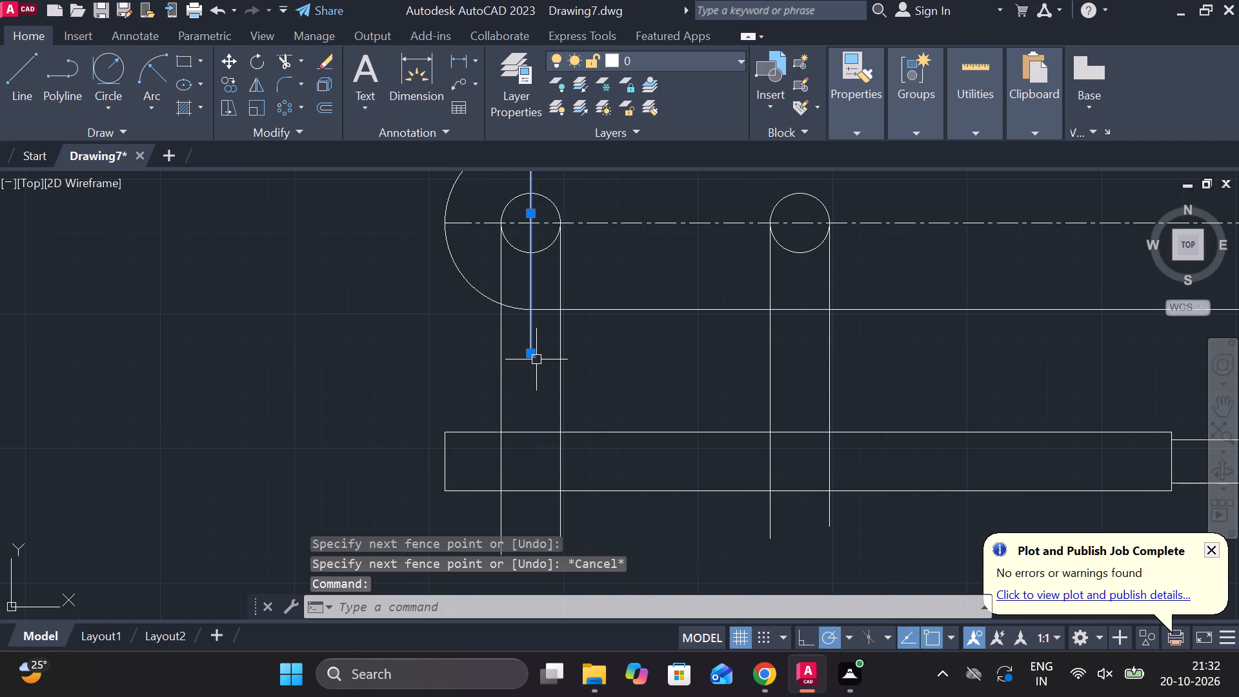
pyautogui.click(532, 353)
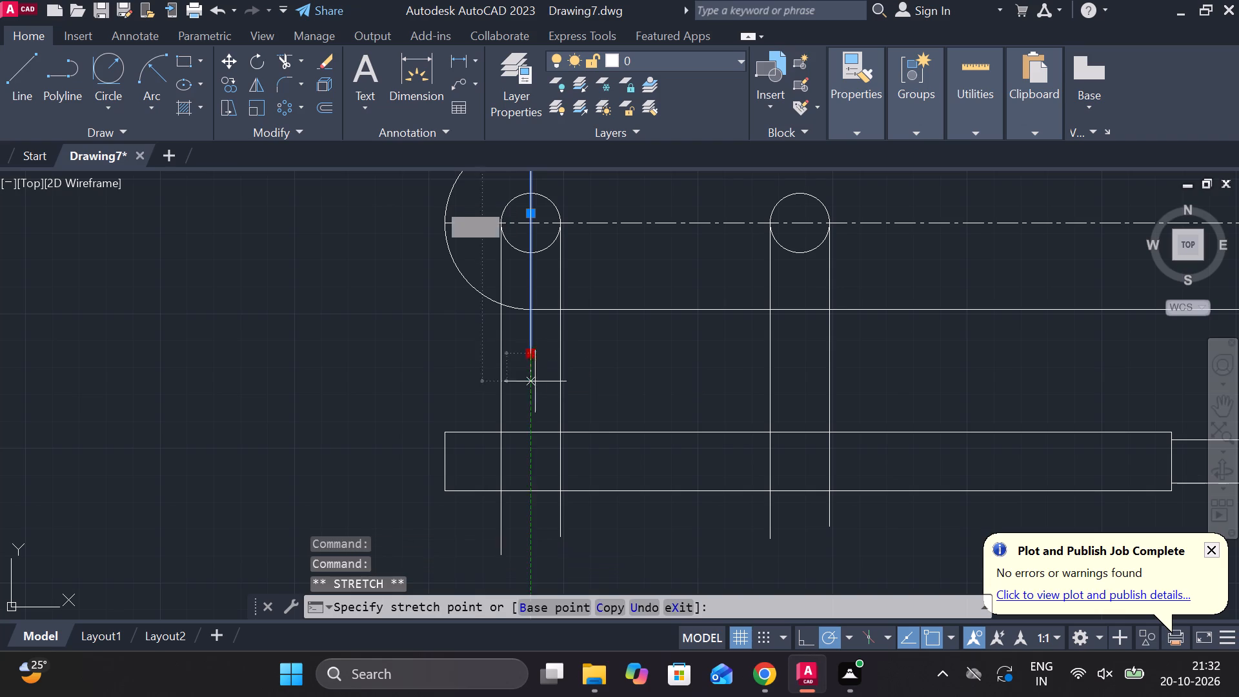
pyautogui.moveTo(547, 429); pyautogui.dragTo(536, 413, button='middle')
pyautogui.click(525, 514)
pyautogui.press('Escape')
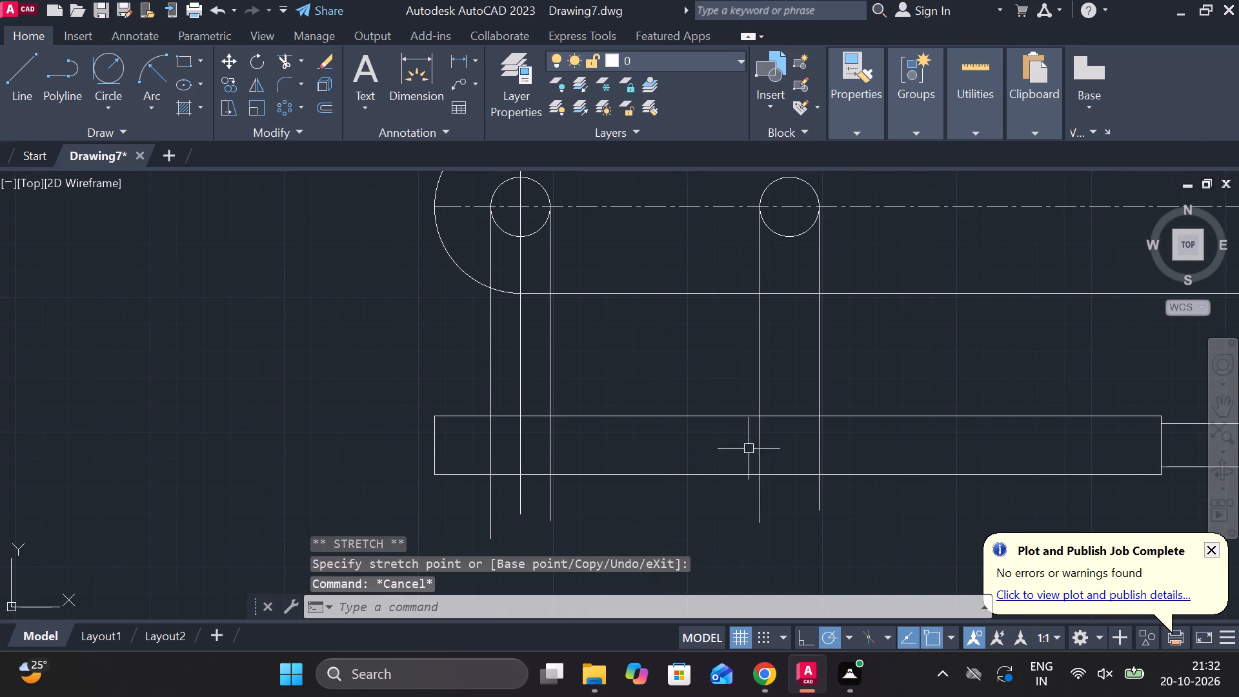
pyautogui.press('space')
pyautogui.press('Escape')
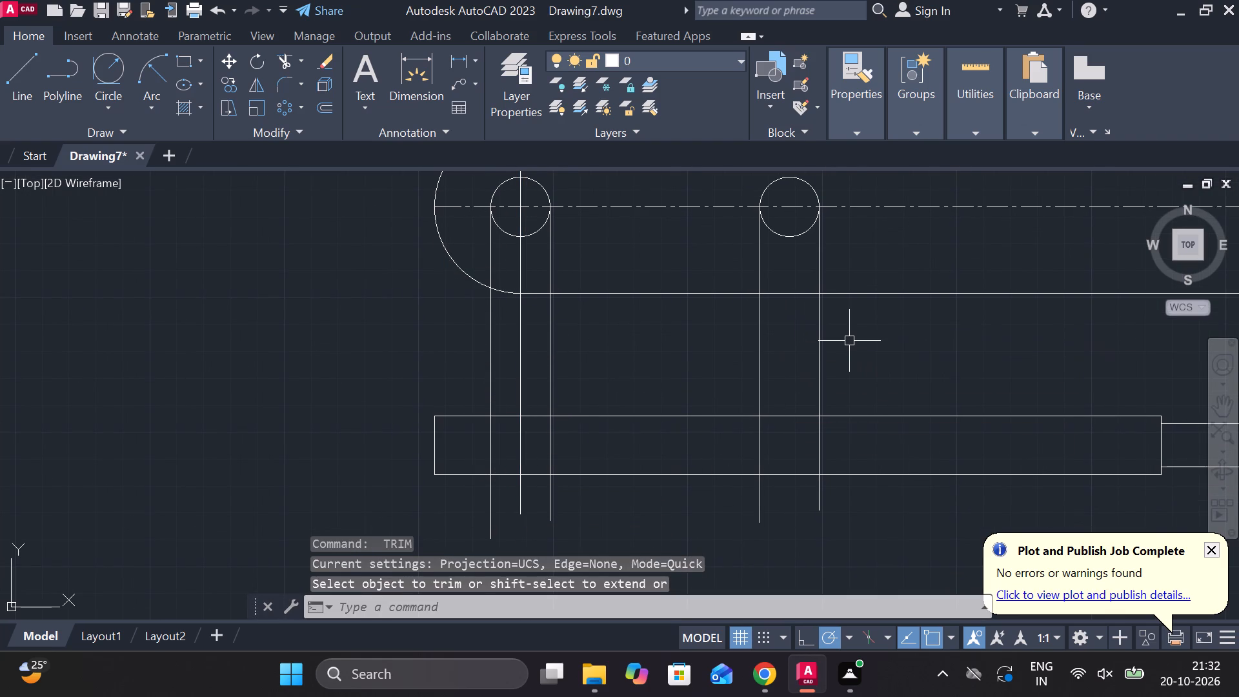
# Draw a vertical line from the second hole's bottom quadrant down past the lower view.
pyautogui.press('l')
pyautogui.press('Return')
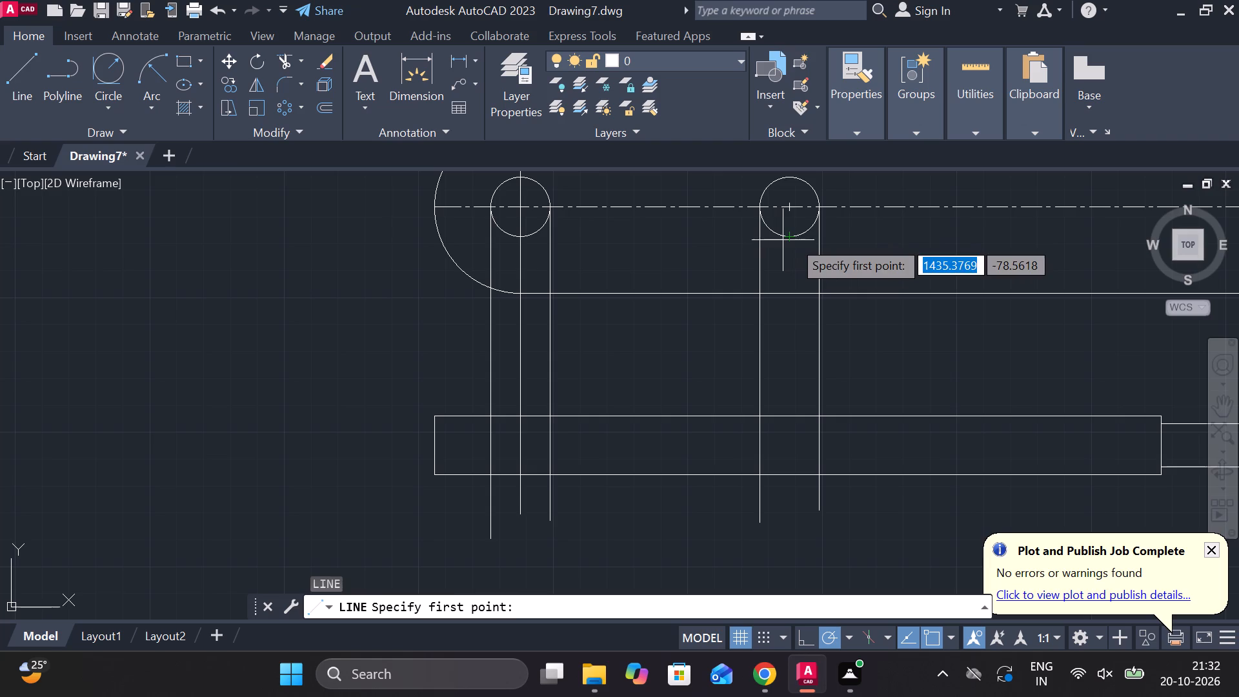
pyautogui.click(792, 239)
pyautogui.click(782, 515)
pyautogui.press('Escape')
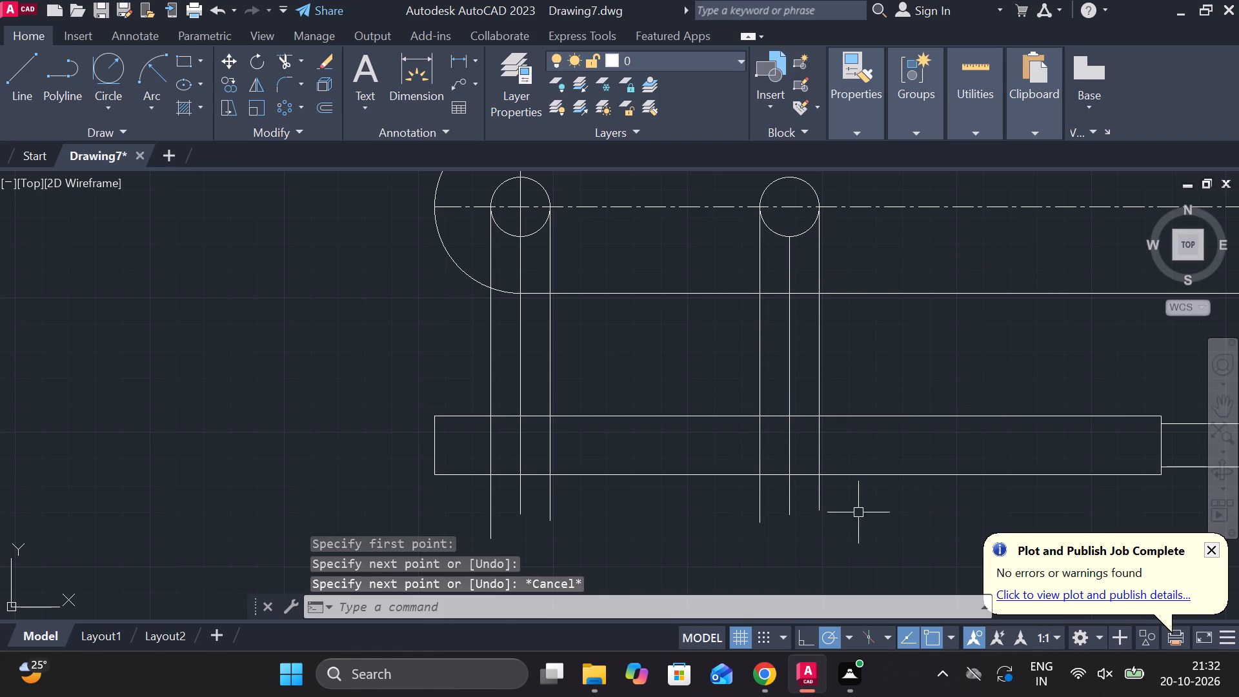
# Trim both holes' projection lines between the two views and below the lower view.
pyautogui.write('TR')
pyautogui.press('space')
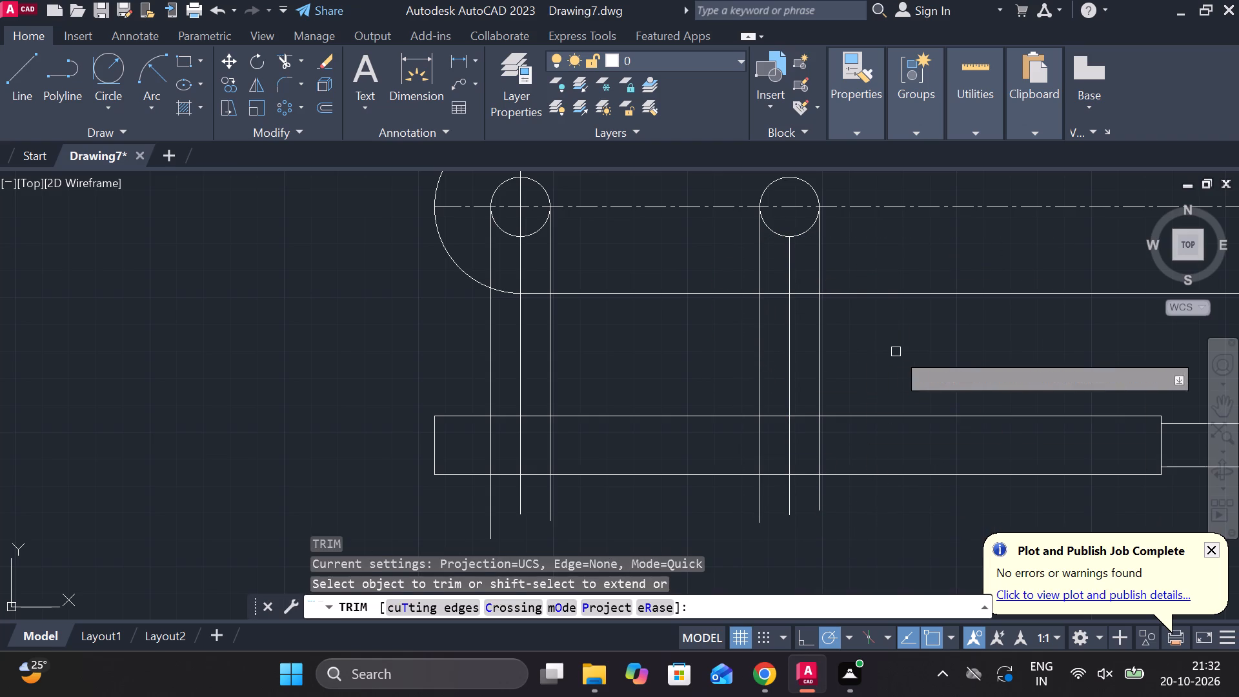
pyautogui.moveTo(896, 352); pyautogui.dragTo(436, 354)
pyautogui.moveTo(560, 507); pyautogui.dragTo(552, 507)
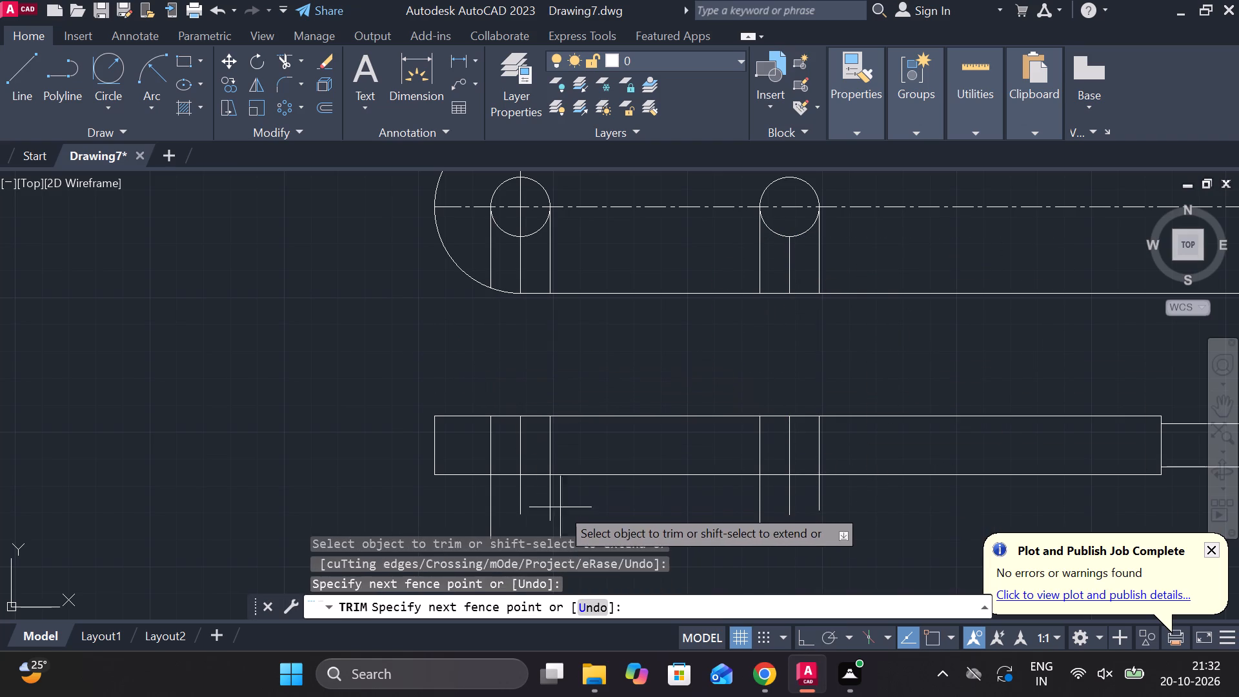
pyautogui.moveTo(552, 507); pyautogui.dragTo(452, 507)
pyautogui.moveTo(855, 506); pyautogui.dragTo(715, 504)
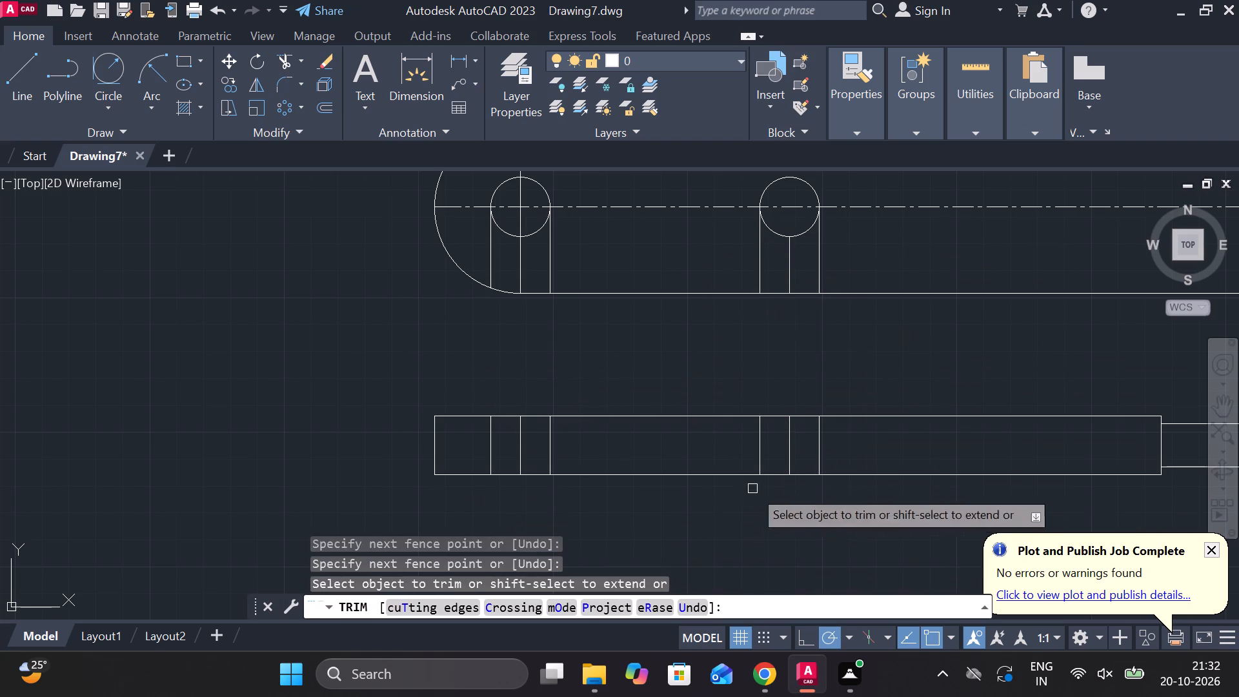
pyautogui.press('Escape')
# Erase the four leftover side projection lines of the two holes inside the upper view.
pyautogui.click(491, 248)
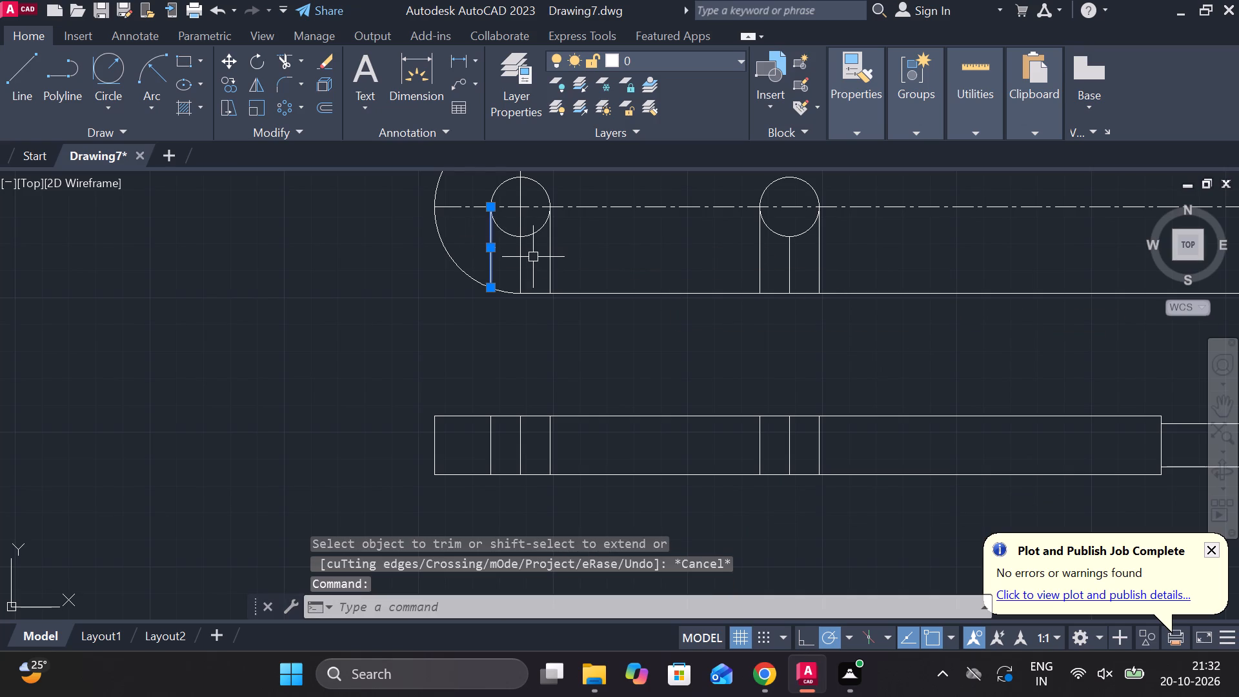
pyautogui.click(551, 246)
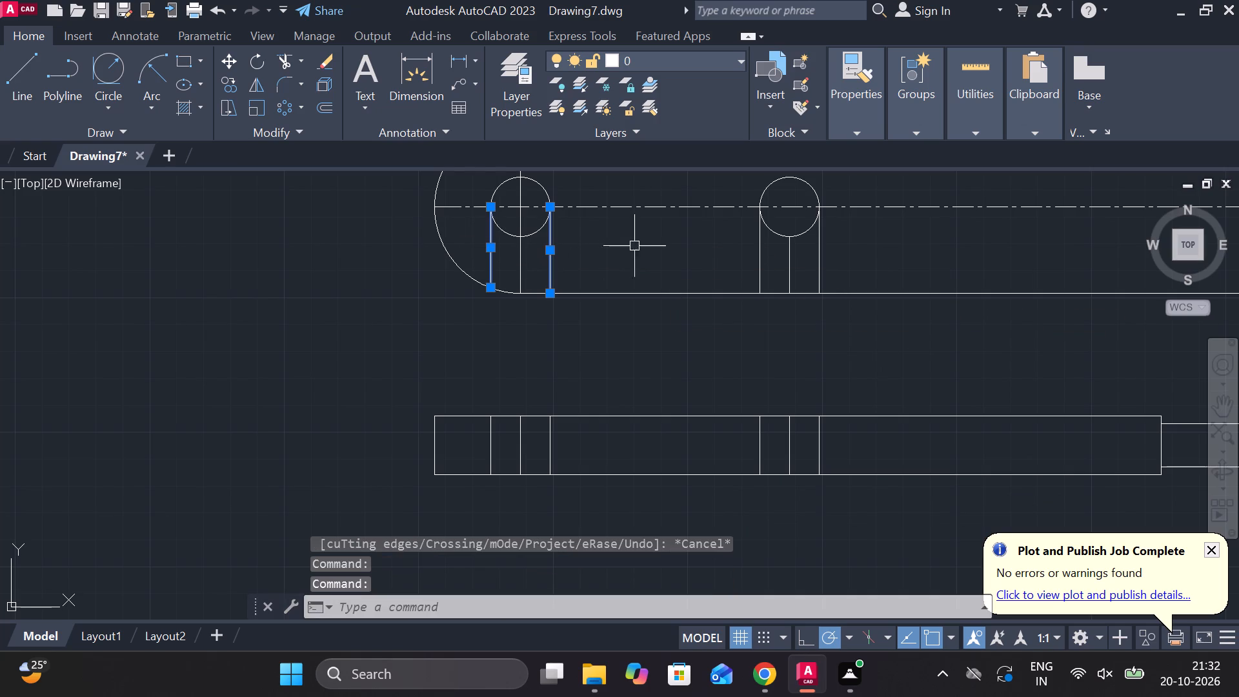
pyautogui.click(761, 253)
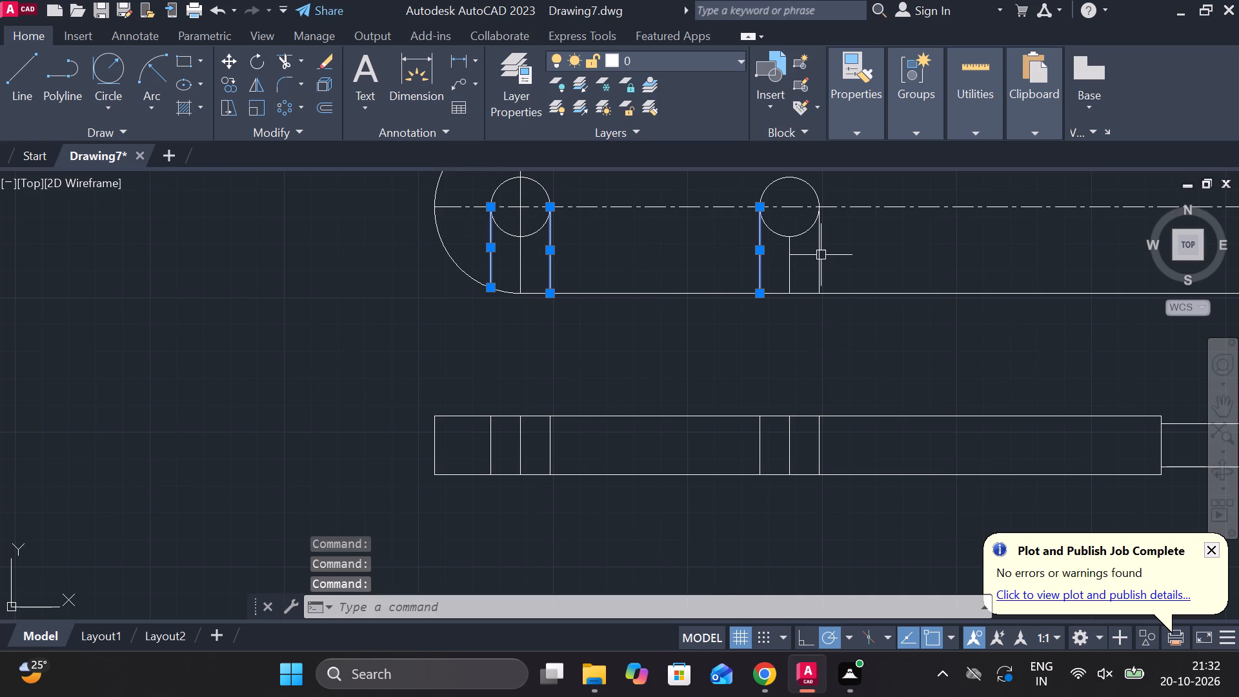
pyautogui.click(821, 255)
pyautogui.write('E')
pyautogui.press('space')
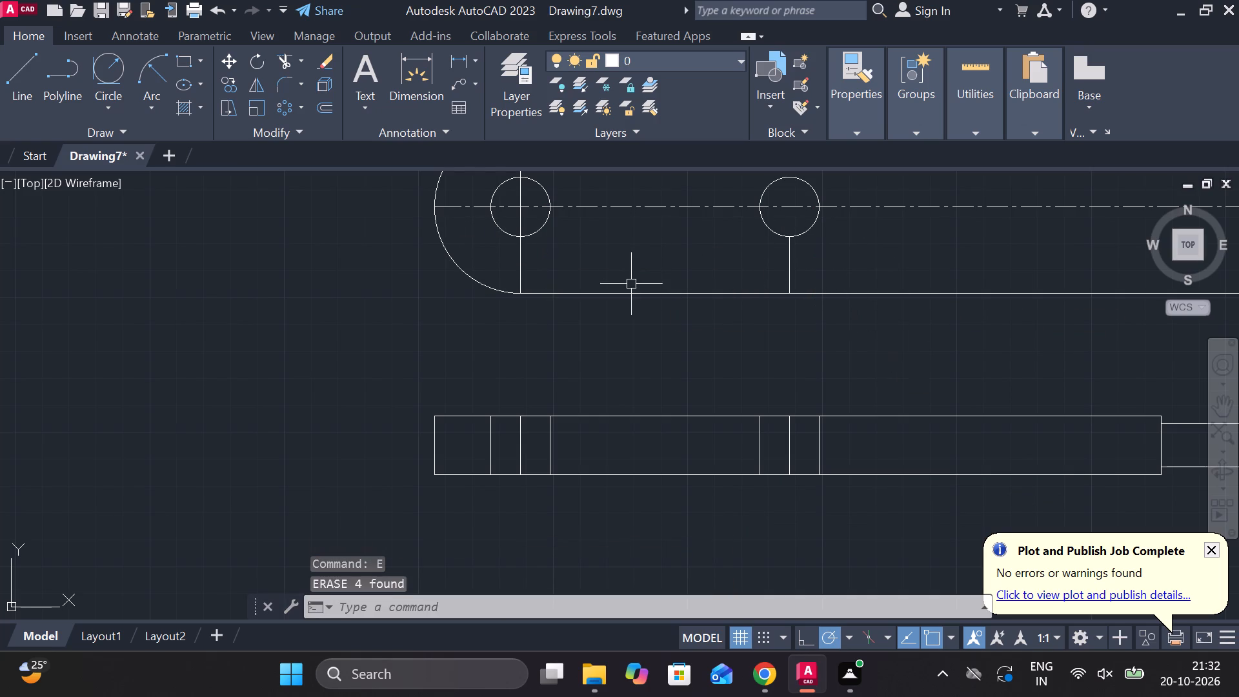
# Stretch the second hole's vertical centre line beyond the top and bottom edges of the upper view.
pyautogui.scroll(-2, 656, 284)
pyautogui.scroll(2, 682, 289)
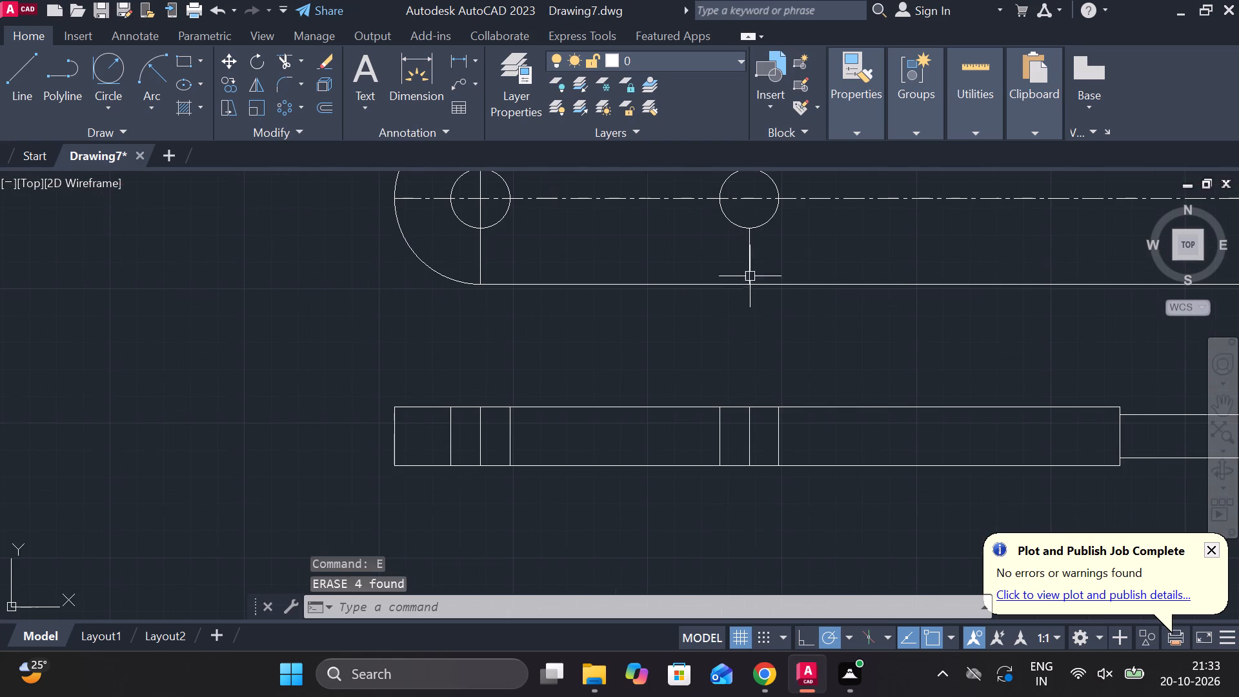
pyautogui.moveTo(750, 267); pyautogui.dragTo(685, 438, button='middle')
pyautogui.click(685, 427)
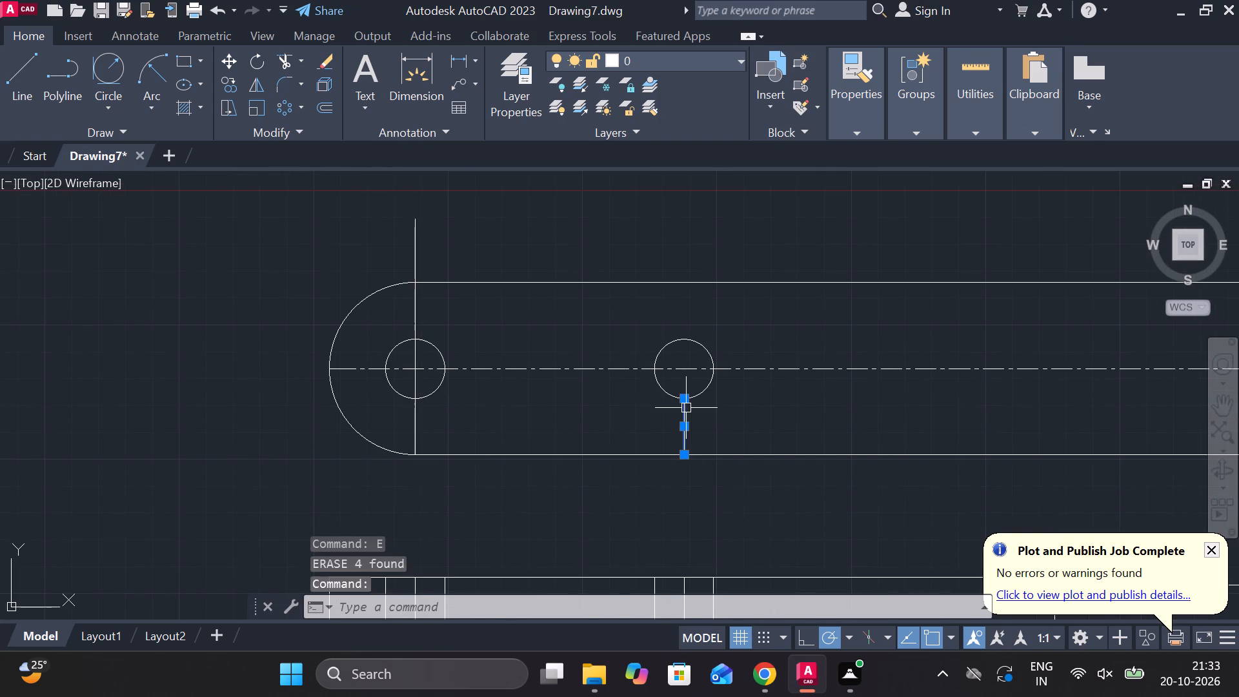
pyautogui.click(687, 399)
pyautogui.click(689, 253)
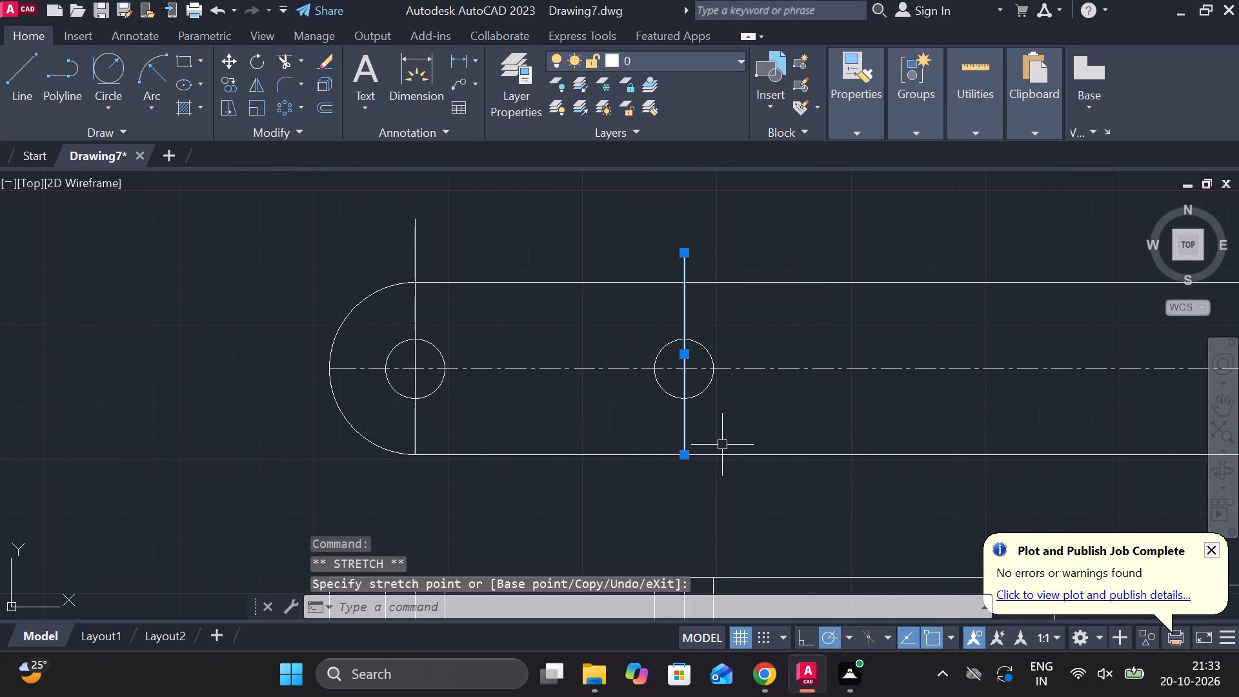
pyautogui.click(684, 459)
pyautogui.click(691, 496)
pyautogui.press('`')
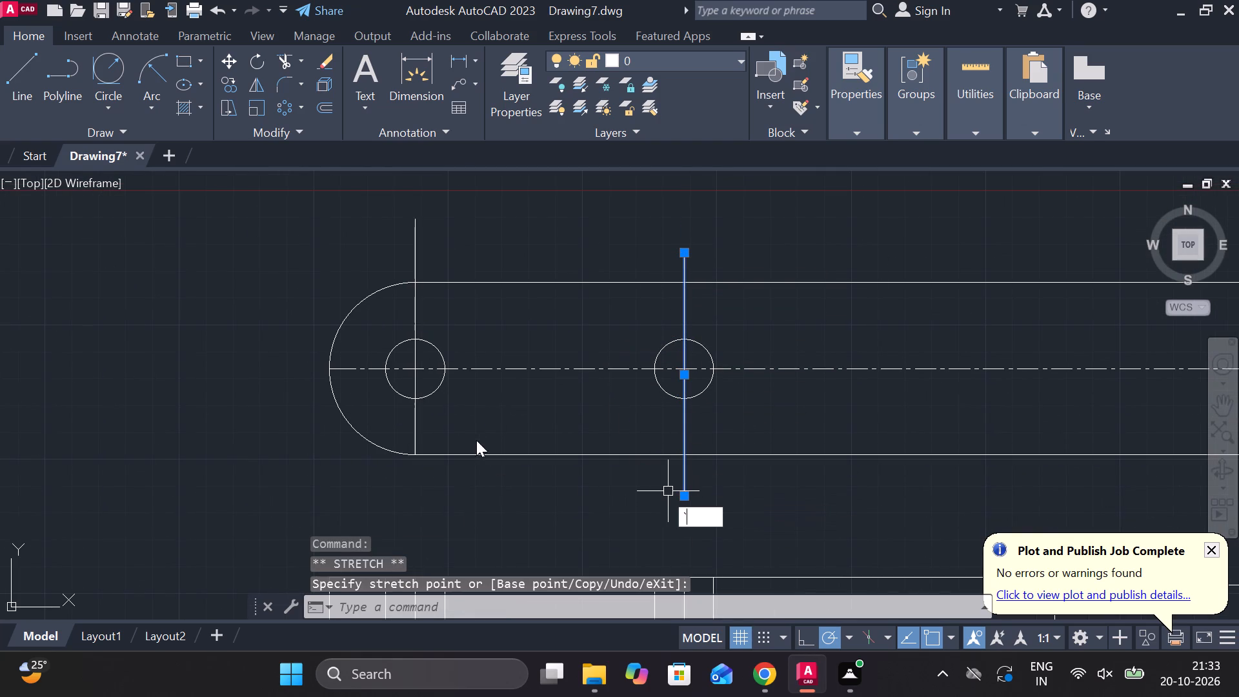
pyautogui.press('Escape')
# Stretch the first hole's vertical centre line below the bottom edge of the upper view.
pyautogui.click(416, 419)
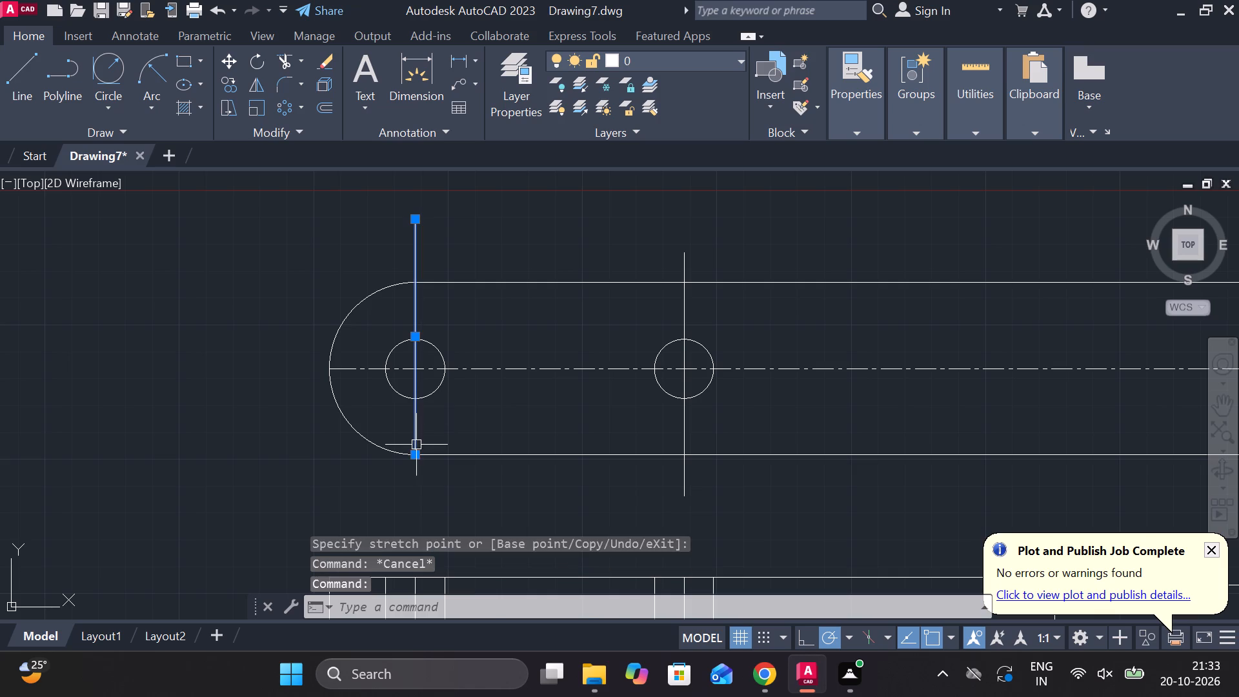
pyautogui.click(416, 453)
pyautogui.click(417, 501)
pyautogui.press('Escape')
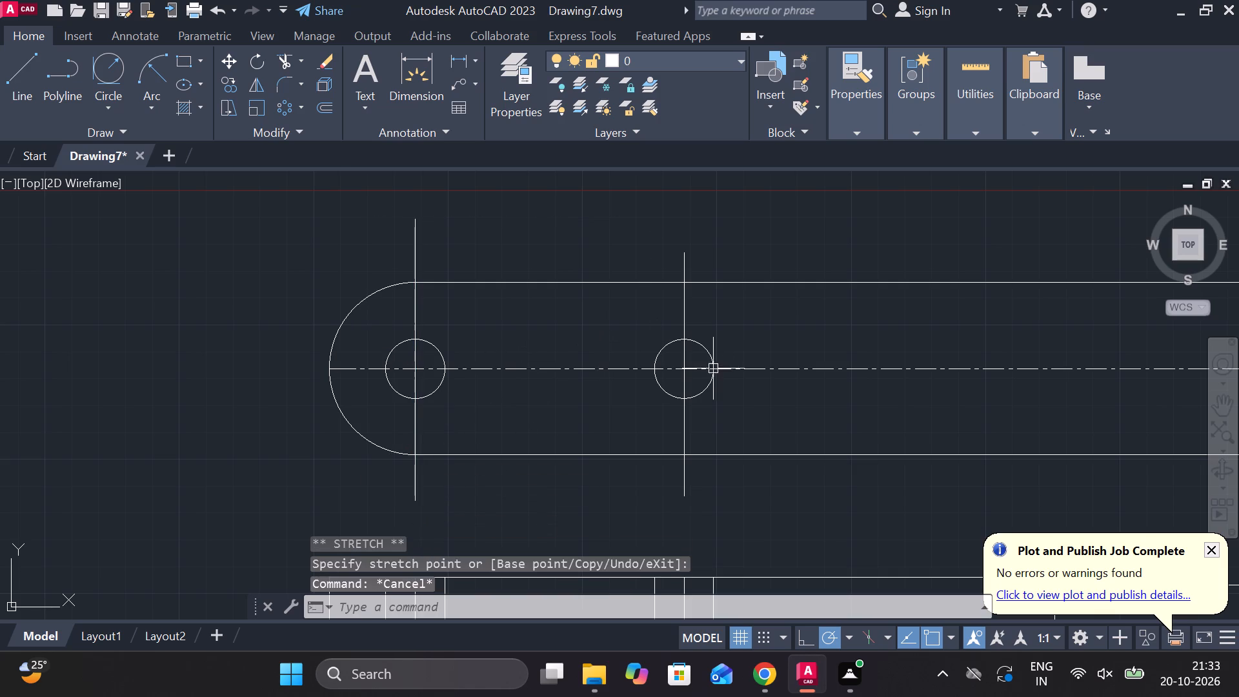
# Change the two holes' vertical centre lines in the upper view and their six projected lines in the lower view to the DASHED linetype.
pyautogui.scroll(-2, 713, 370)
pyautogui.scroll(2, 612, 346)
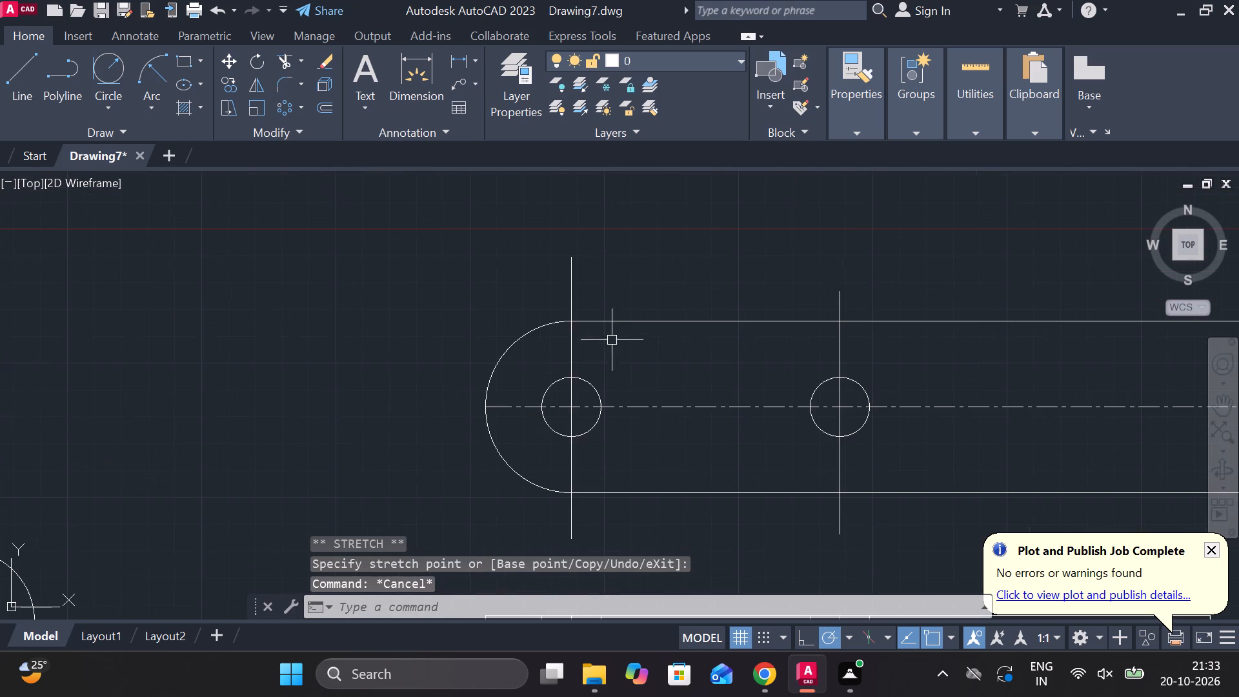
pyautogui.click(572, 352)
pyautogui.click(844, 341)
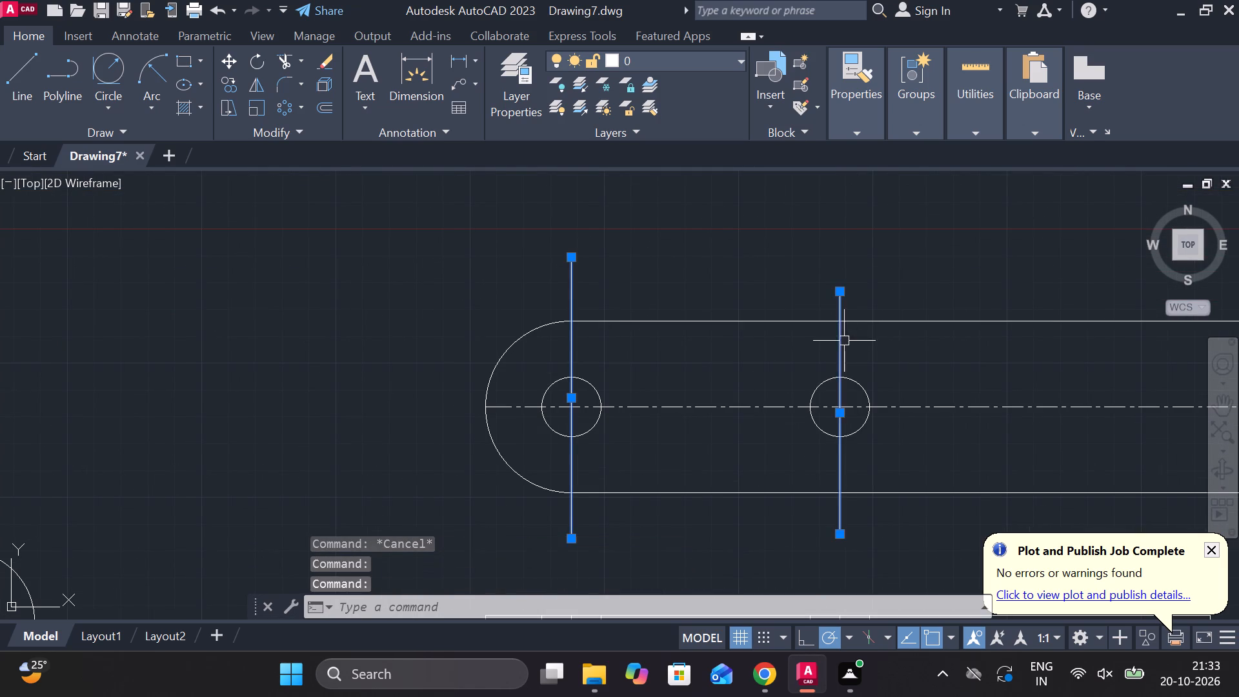
pyautogui.scroll(-1, 847, 358)
pyautogui.moveTo(800, 456); pyautogui.dragTo(792, 328, button='middle')
pyautogui.scroll(2, 679, 403)
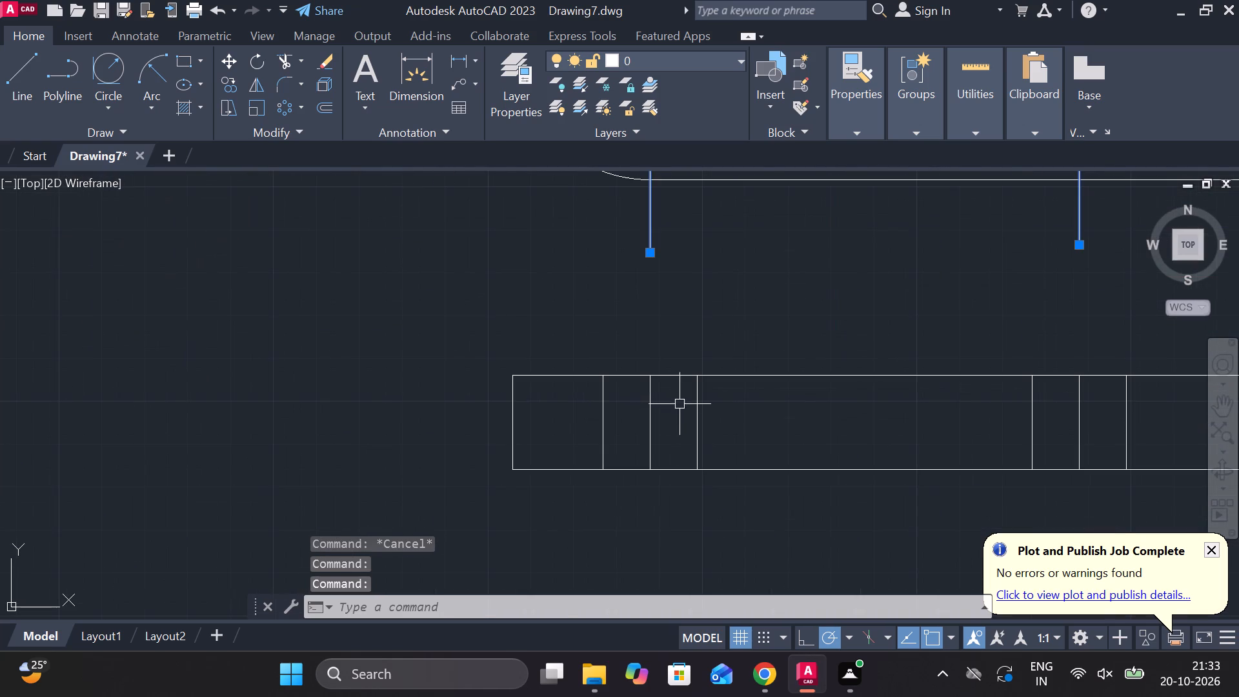
pyautogui.moveTo(719, 422); pyautogui.dragTo(694, 422)
pyautogui.click(574, 416)
pyautogui.moveTo(1169, 425); pyautogui.dragTo(1089, 429)
pyautogui.click(985, 429)
pyautogui.click(852, 138)
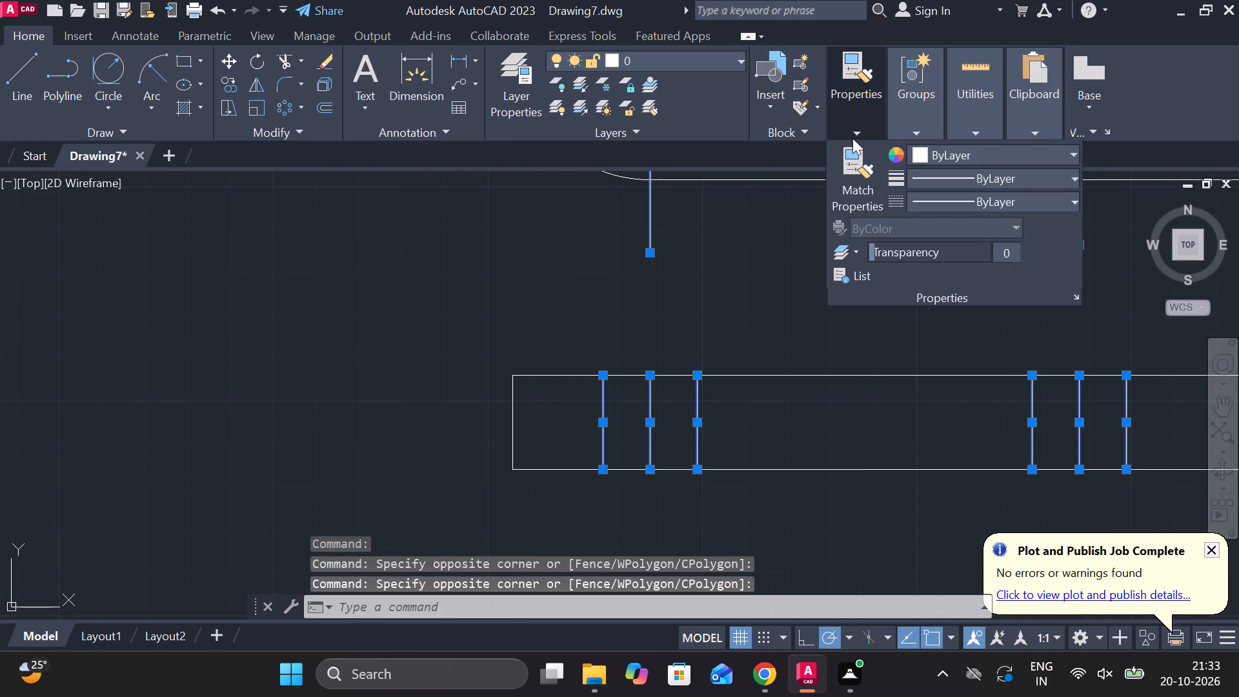
pyautogui.click(1053, 203)
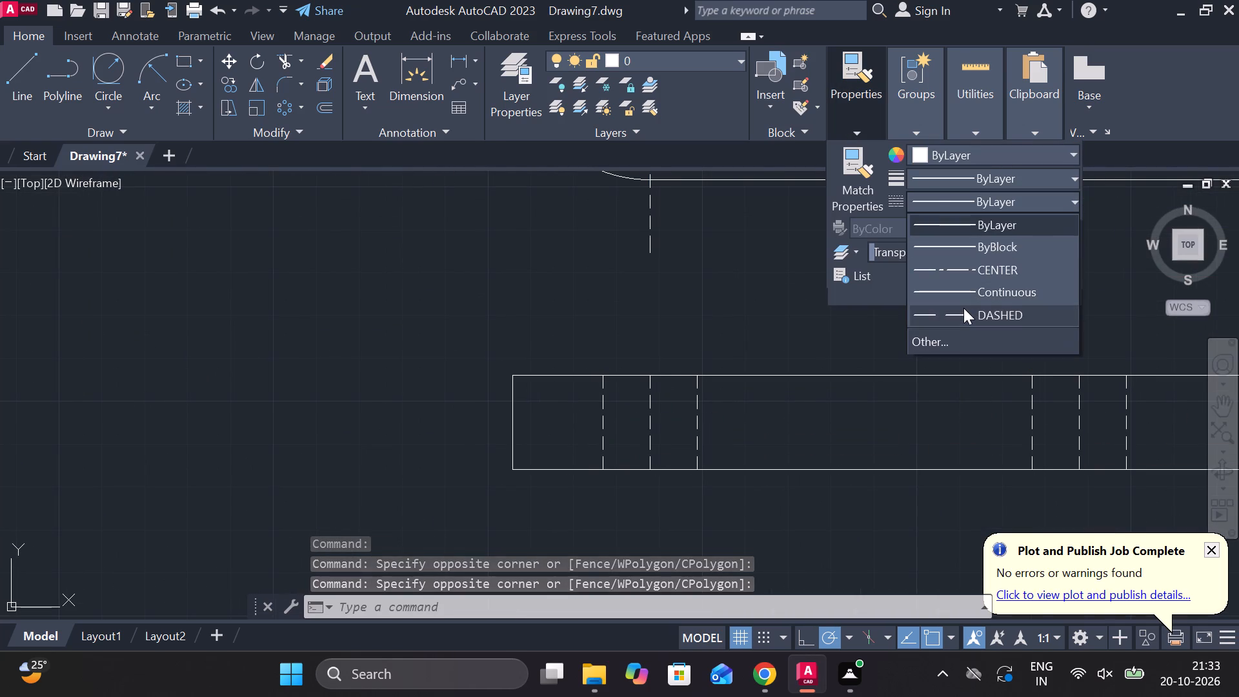
pyautogui.click(963, 308)
pyautogui.press('Escape')
pyautogui.scroll(-2, 847, 367)
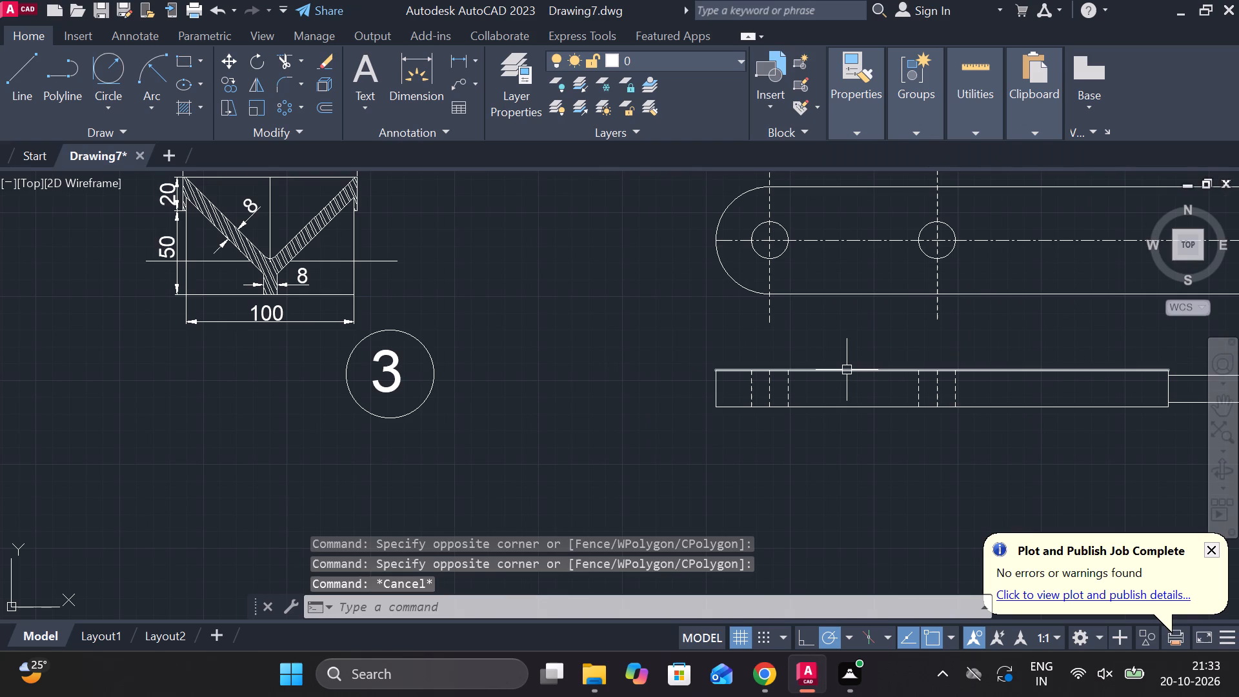
pyautogui.scroll(-1, 840, 372)
pyautogui.moveTo(893, 327); pyautogui.dragTo(760, 296, button='middle')
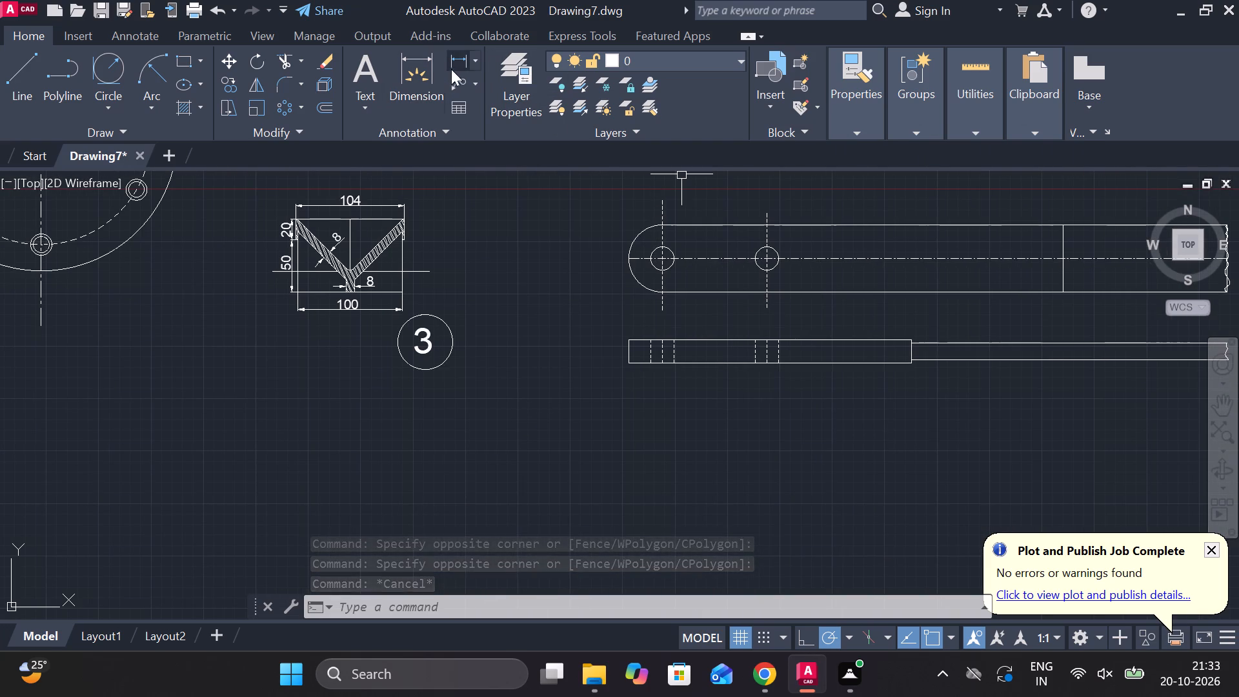
# Add a horizontal linear dimension between the two hole centres in the upper view, placed just below the holes.
pyautogui.click(452, 68)
pyautogui.moveTo(559, 327); pyautogui.dragTo(431, 268, button='middle')
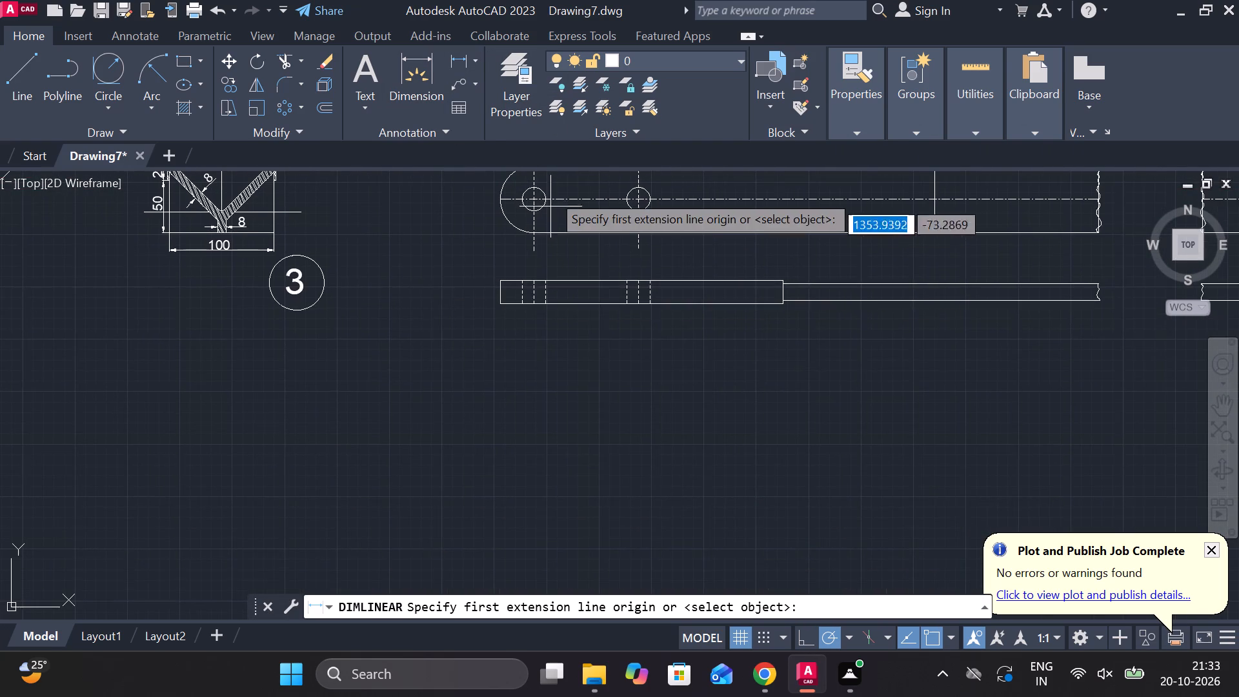
pyautogui.scroll(2, 550, 181)
pyautogui.click(512, 227)
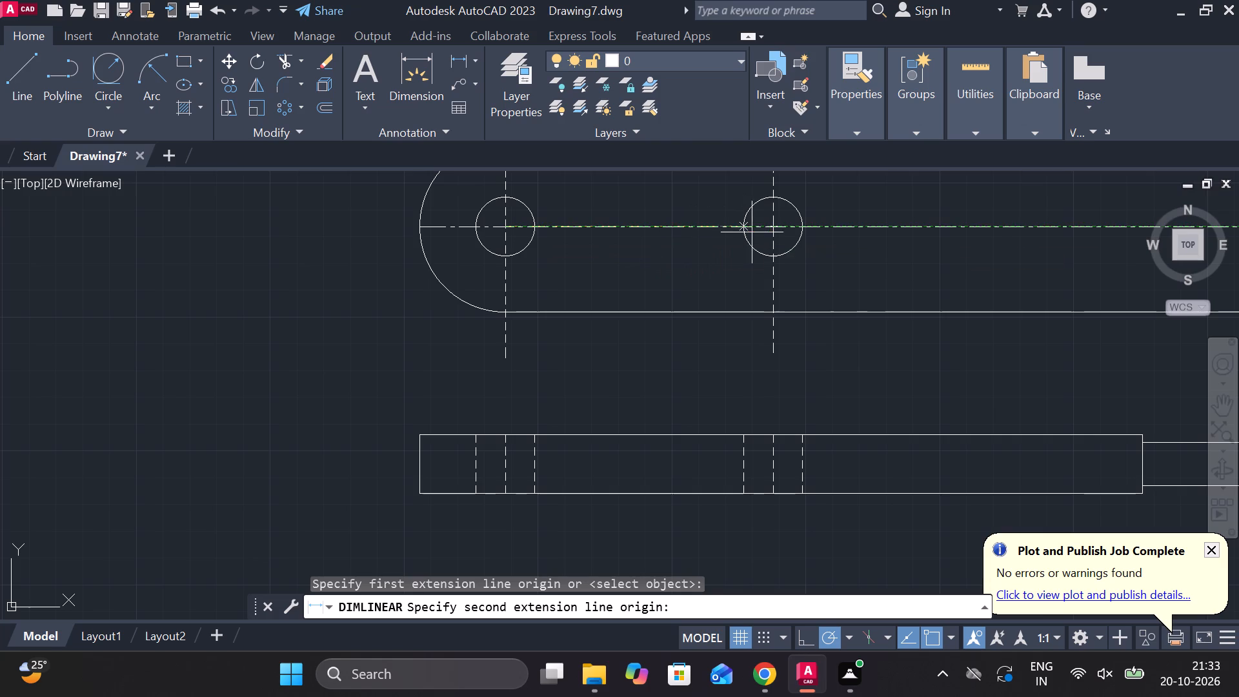
pyautogui.click(773, 229)
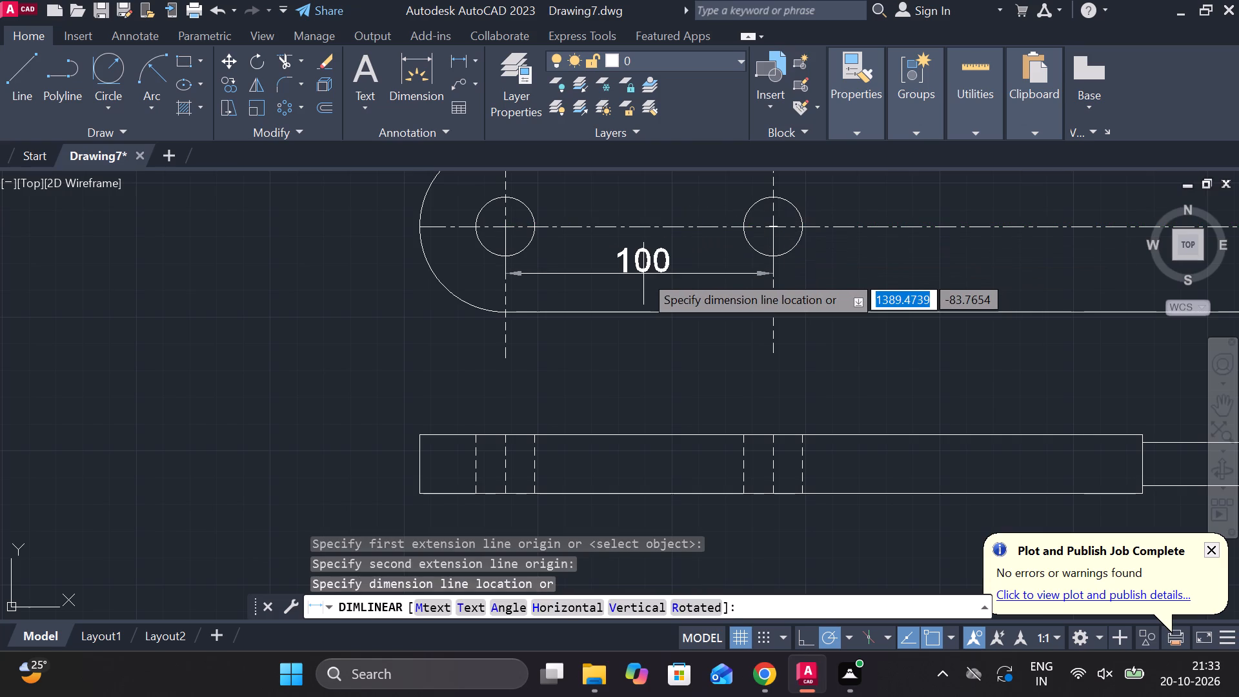
pyautogui.click(643, 276)
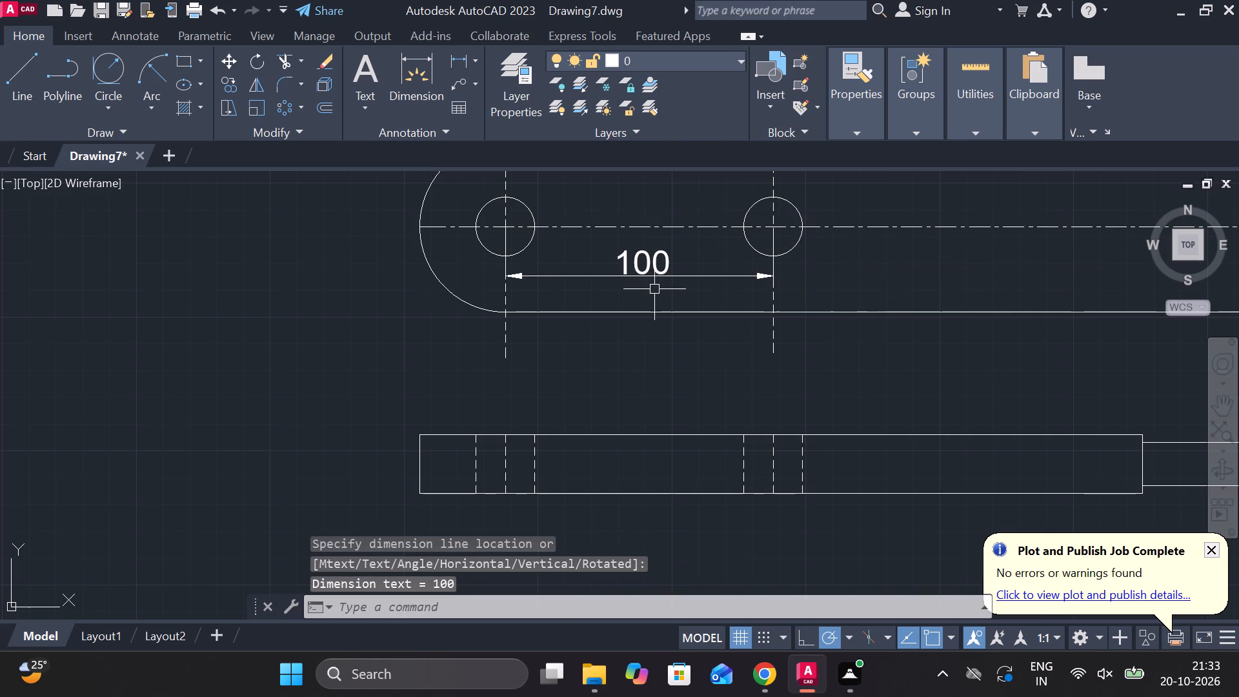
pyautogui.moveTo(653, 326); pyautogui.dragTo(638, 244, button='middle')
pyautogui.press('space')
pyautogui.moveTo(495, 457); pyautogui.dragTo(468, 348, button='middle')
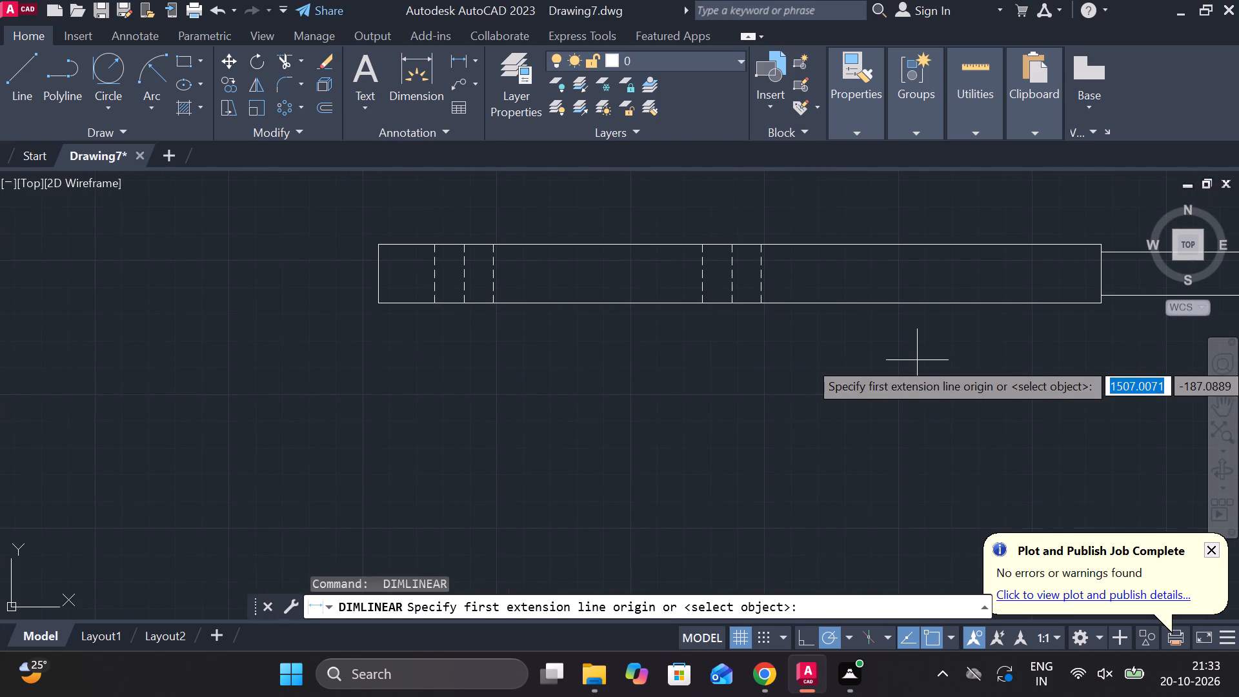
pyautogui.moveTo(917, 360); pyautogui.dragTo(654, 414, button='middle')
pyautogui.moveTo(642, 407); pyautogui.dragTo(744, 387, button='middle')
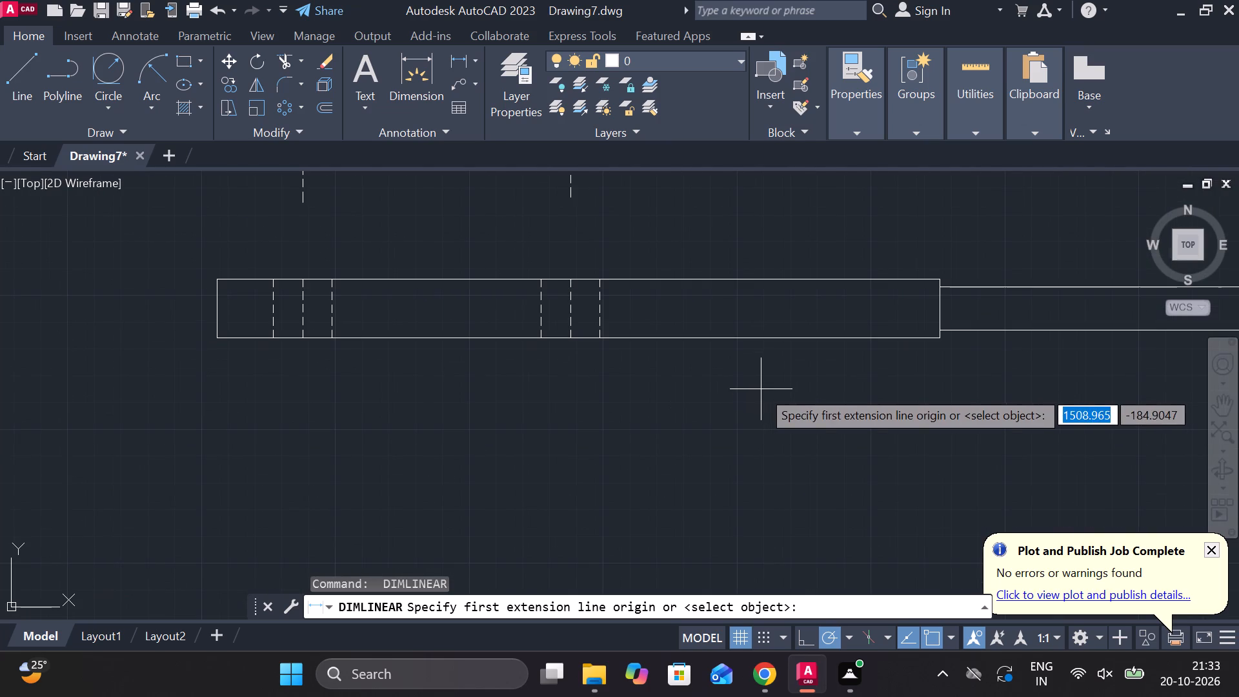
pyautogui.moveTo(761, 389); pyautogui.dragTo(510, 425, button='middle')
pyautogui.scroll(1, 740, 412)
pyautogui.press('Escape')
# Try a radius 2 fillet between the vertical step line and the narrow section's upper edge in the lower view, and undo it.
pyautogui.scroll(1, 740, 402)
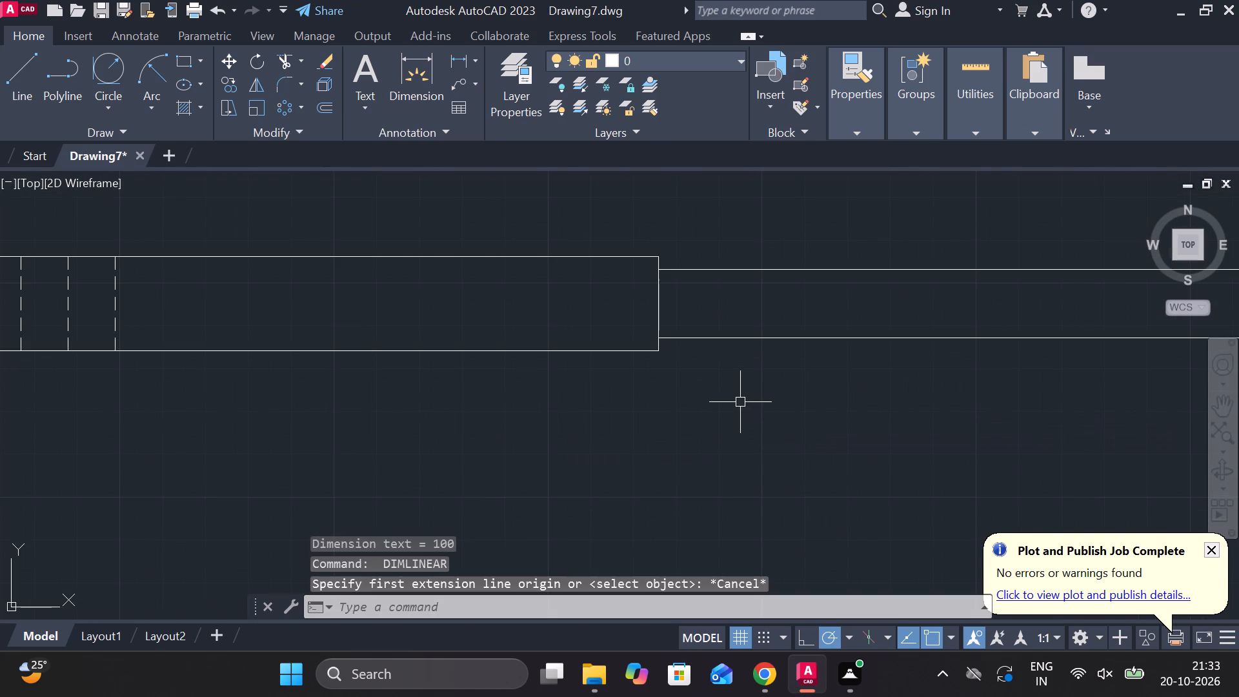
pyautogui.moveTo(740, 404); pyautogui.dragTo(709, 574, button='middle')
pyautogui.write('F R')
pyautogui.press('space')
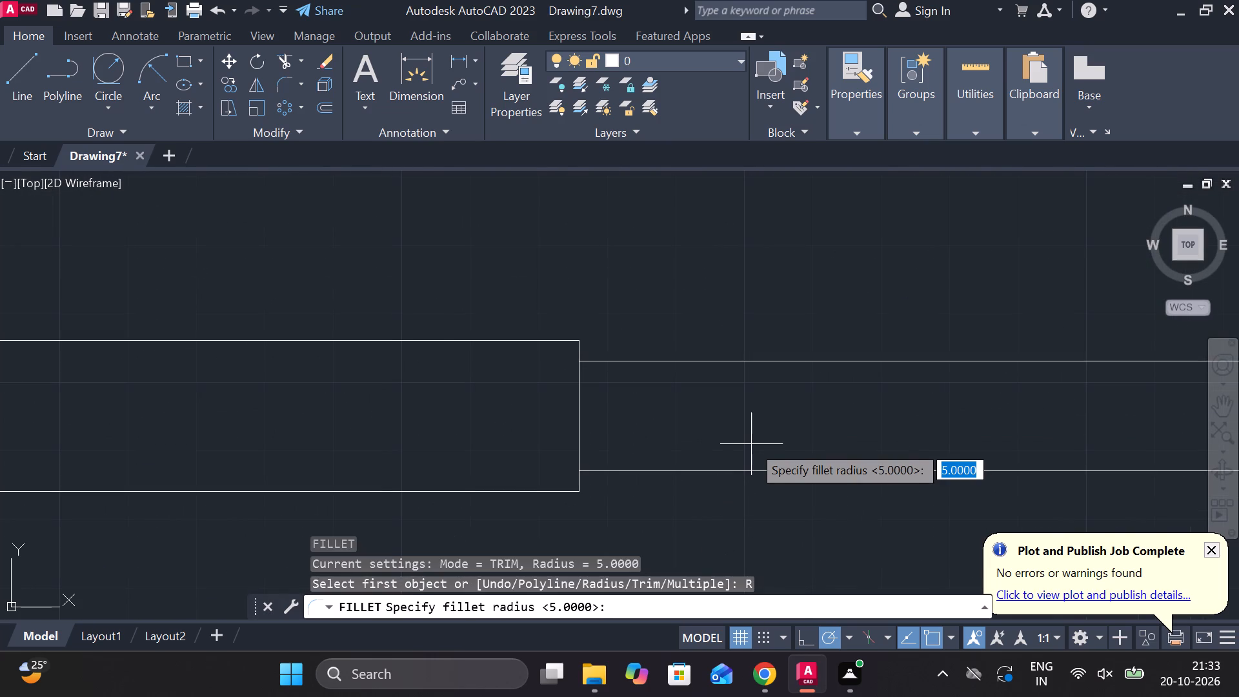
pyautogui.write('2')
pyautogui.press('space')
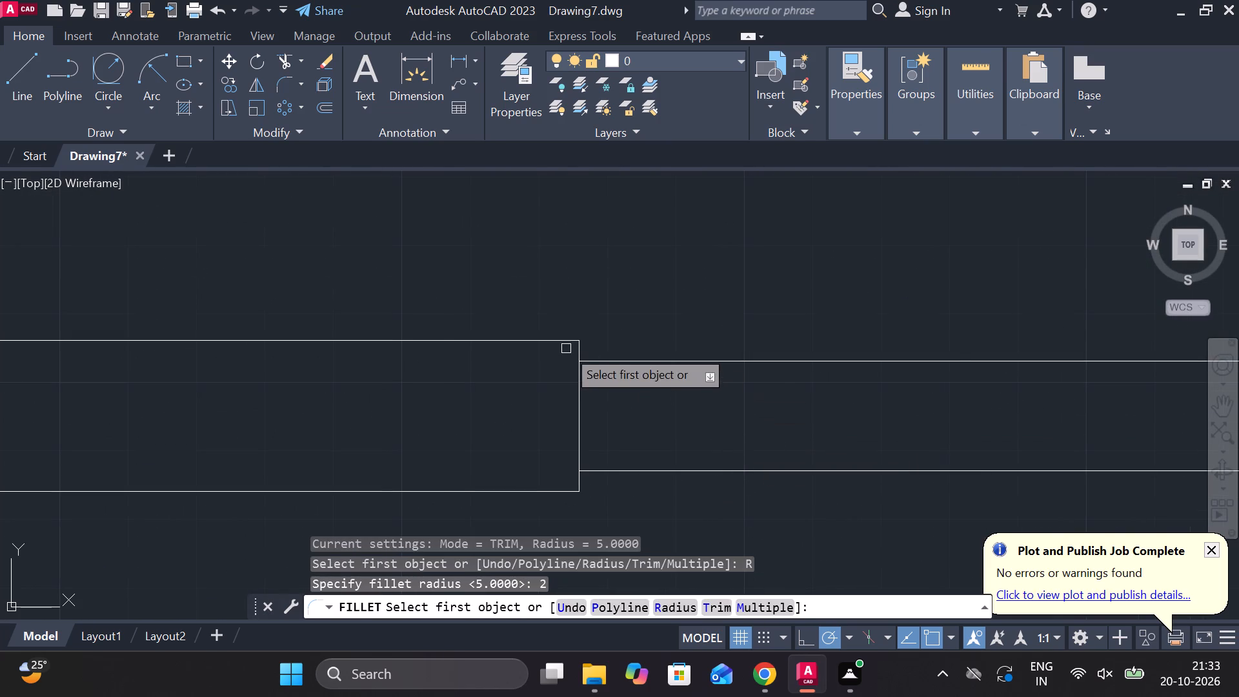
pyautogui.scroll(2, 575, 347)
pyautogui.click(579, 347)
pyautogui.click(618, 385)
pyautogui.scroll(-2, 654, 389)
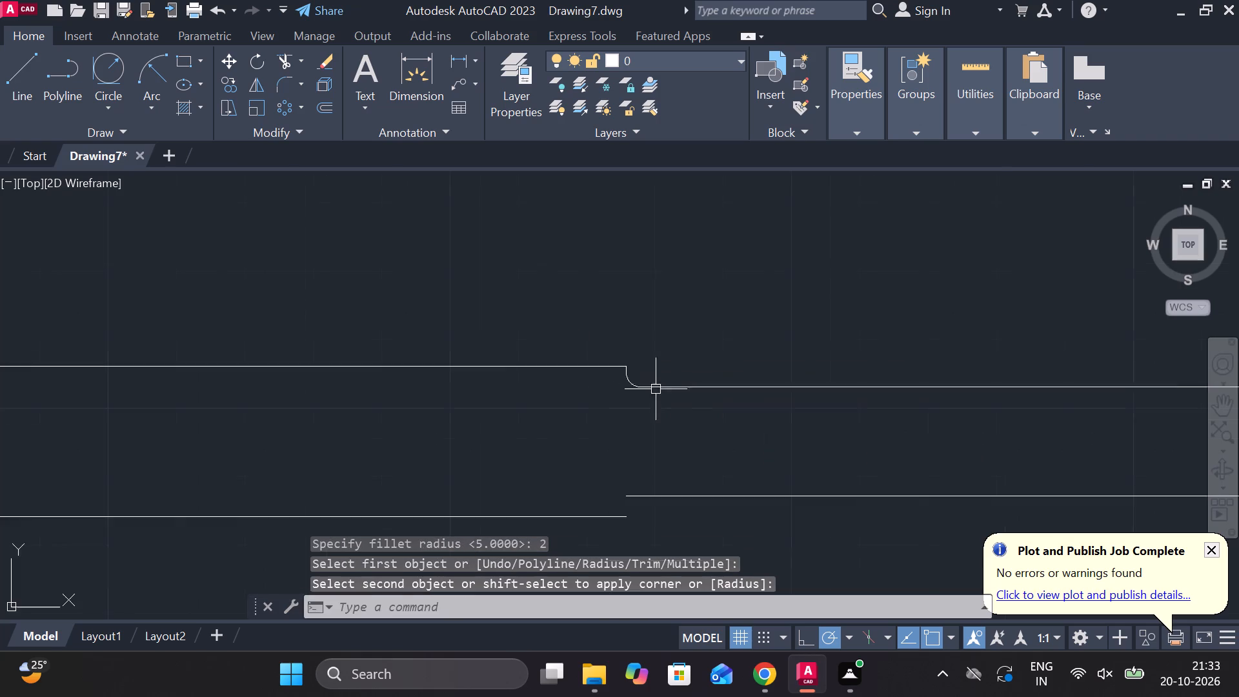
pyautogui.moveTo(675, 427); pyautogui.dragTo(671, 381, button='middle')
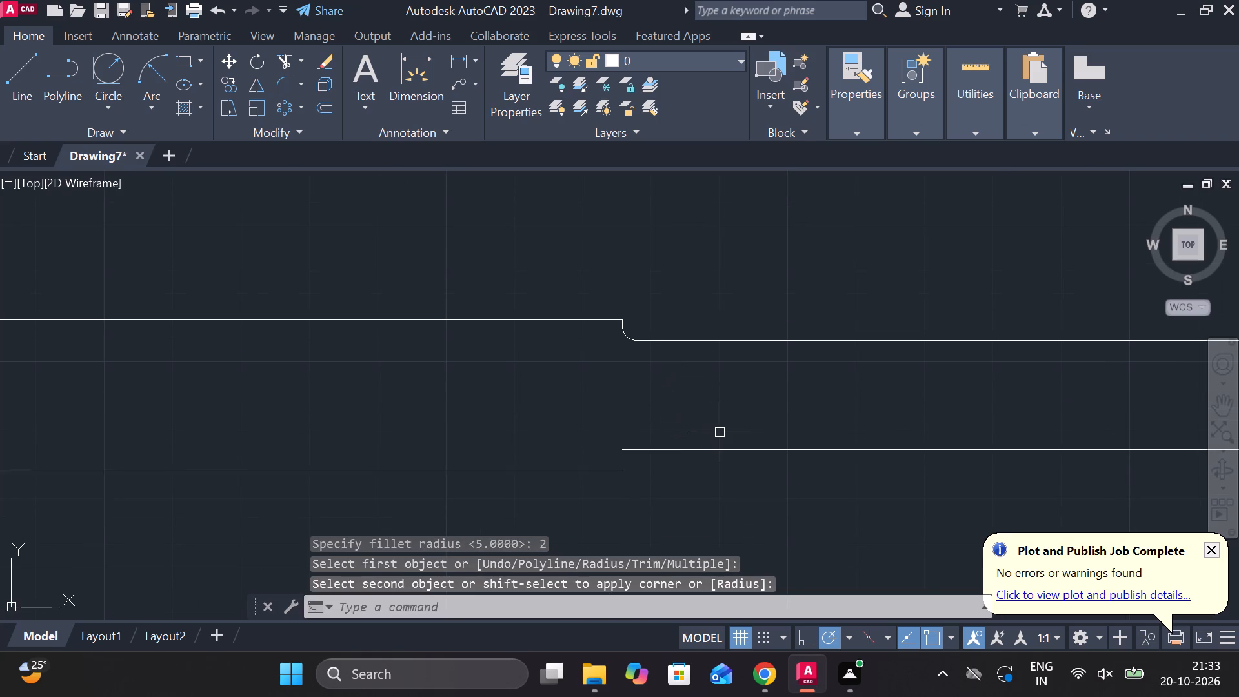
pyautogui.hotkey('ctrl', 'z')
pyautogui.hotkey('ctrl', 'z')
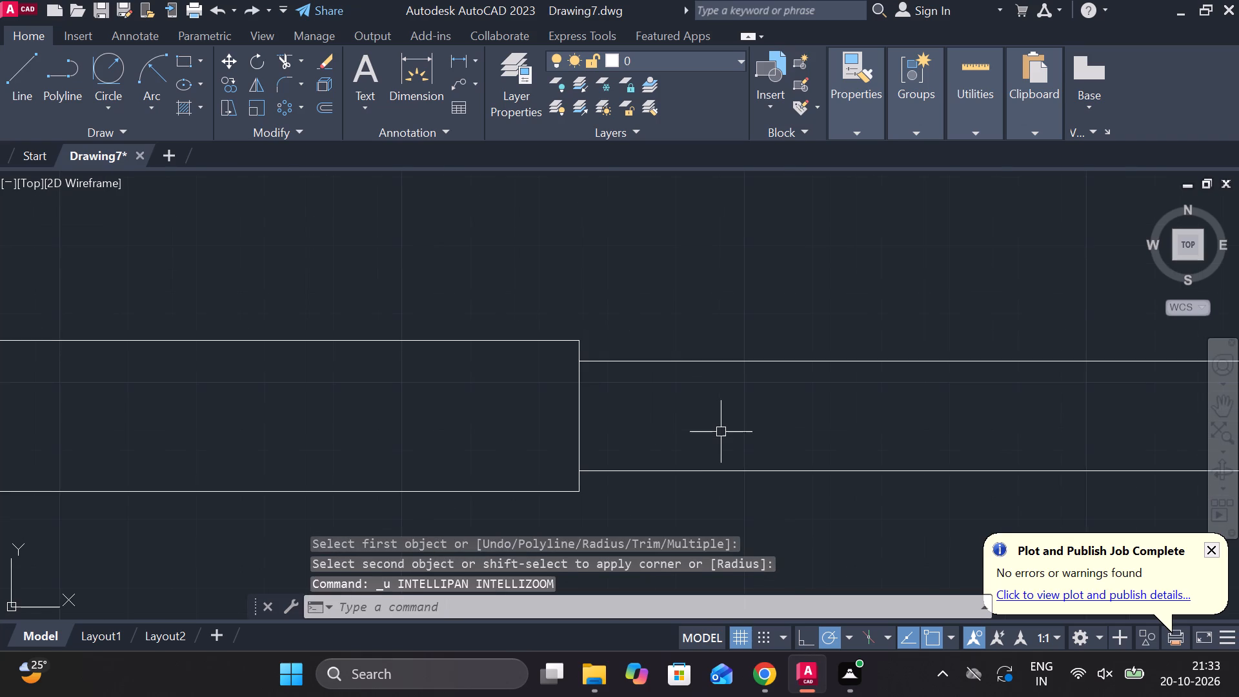
# Trim the vertical step line in the lower view between the narrow section's upper and lower edges.
pyautogui.write('TR')
pyautogui.press('space')
pyautogui.moveTo(652, 434); pyautogui.dragTo(502, 423)
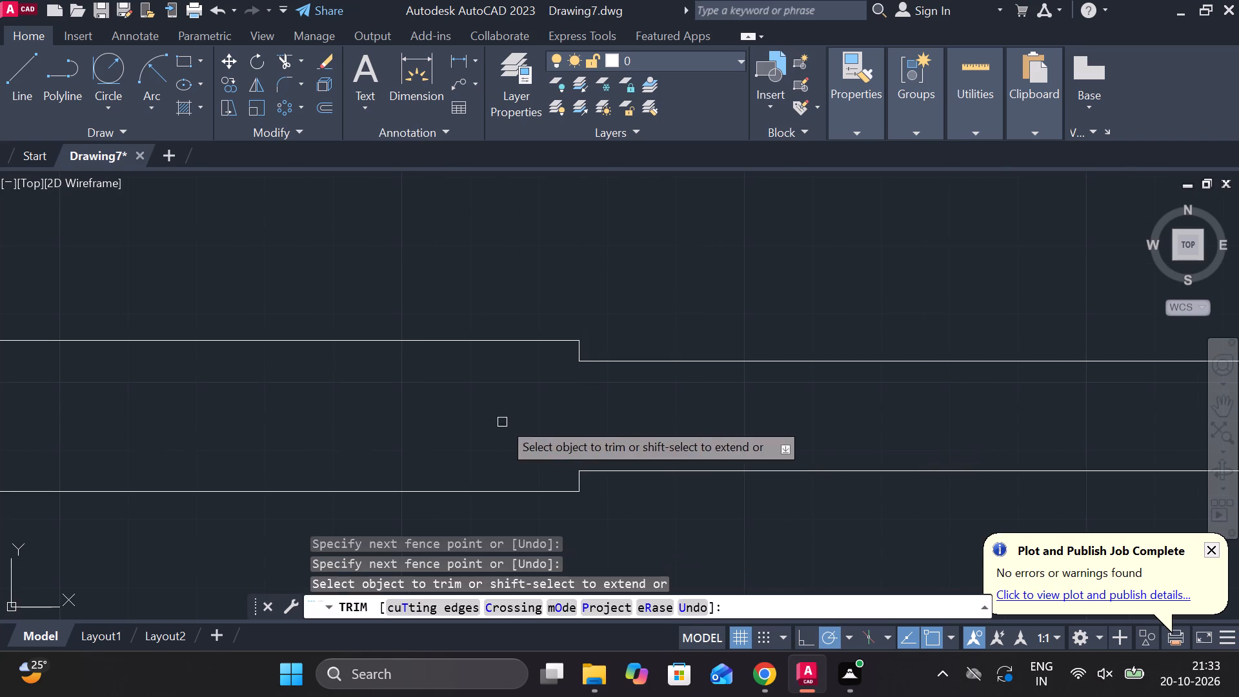
pyautogui.press('Escape')
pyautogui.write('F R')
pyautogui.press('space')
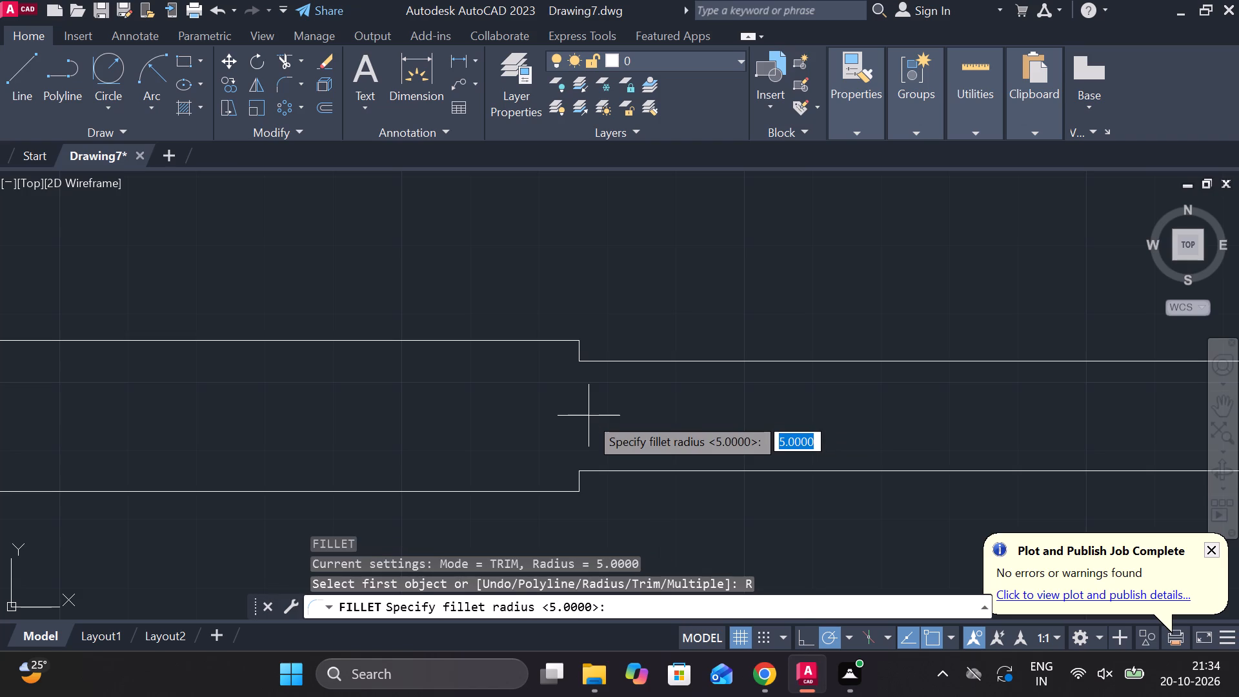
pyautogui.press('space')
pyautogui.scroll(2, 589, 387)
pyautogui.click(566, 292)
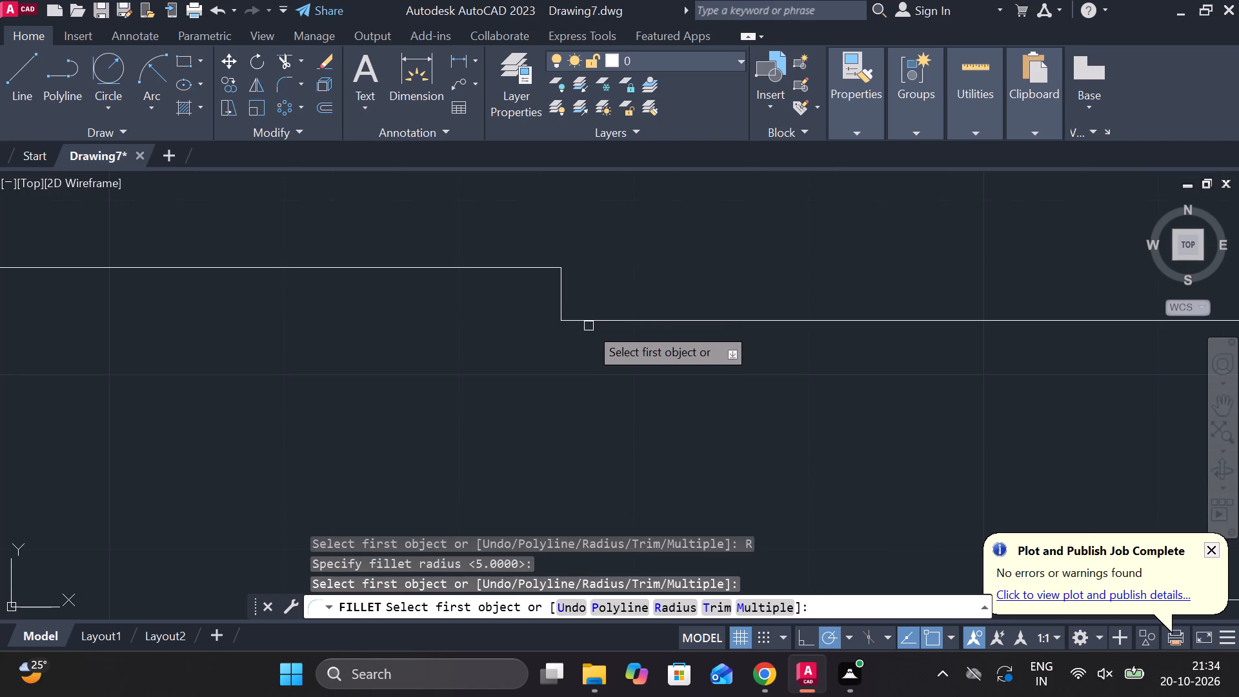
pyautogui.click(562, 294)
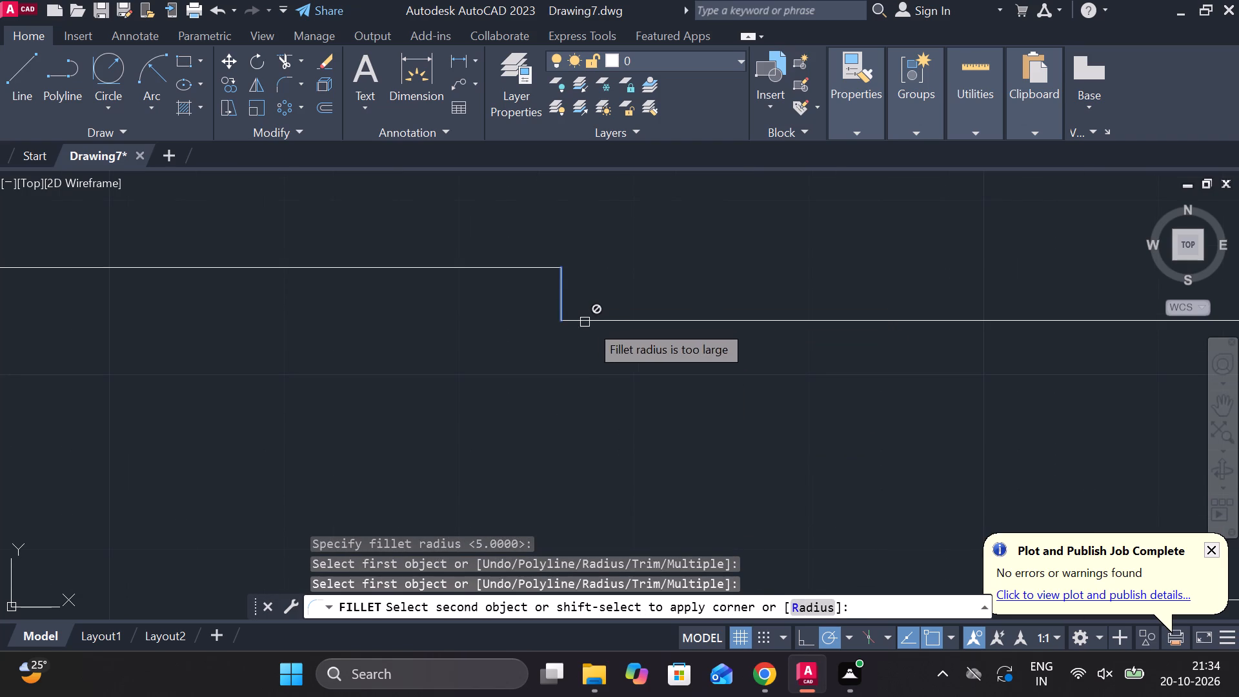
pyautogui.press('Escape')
# Fillet the lower view's upper step corner, where it meets the narrow section's upper edge, with radius 2.
pyautogui.write('F R')
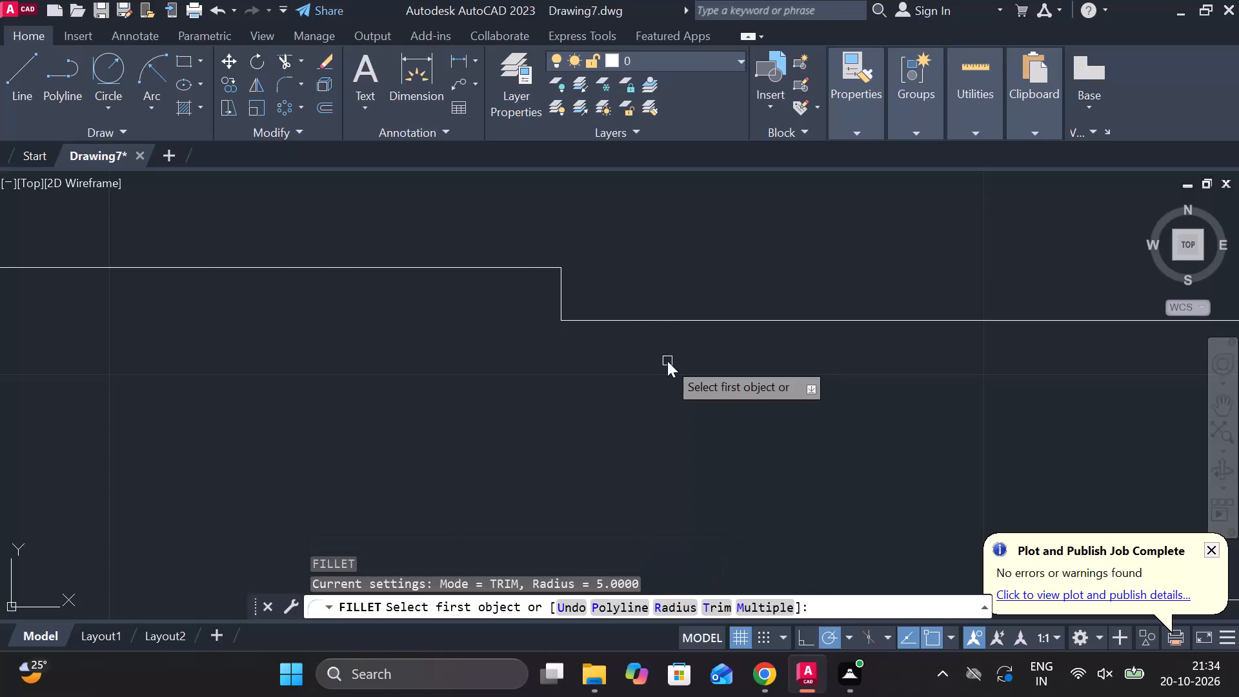
pyautogui.press('space')
pyautogui.write('2')
pyautogui.press('space')
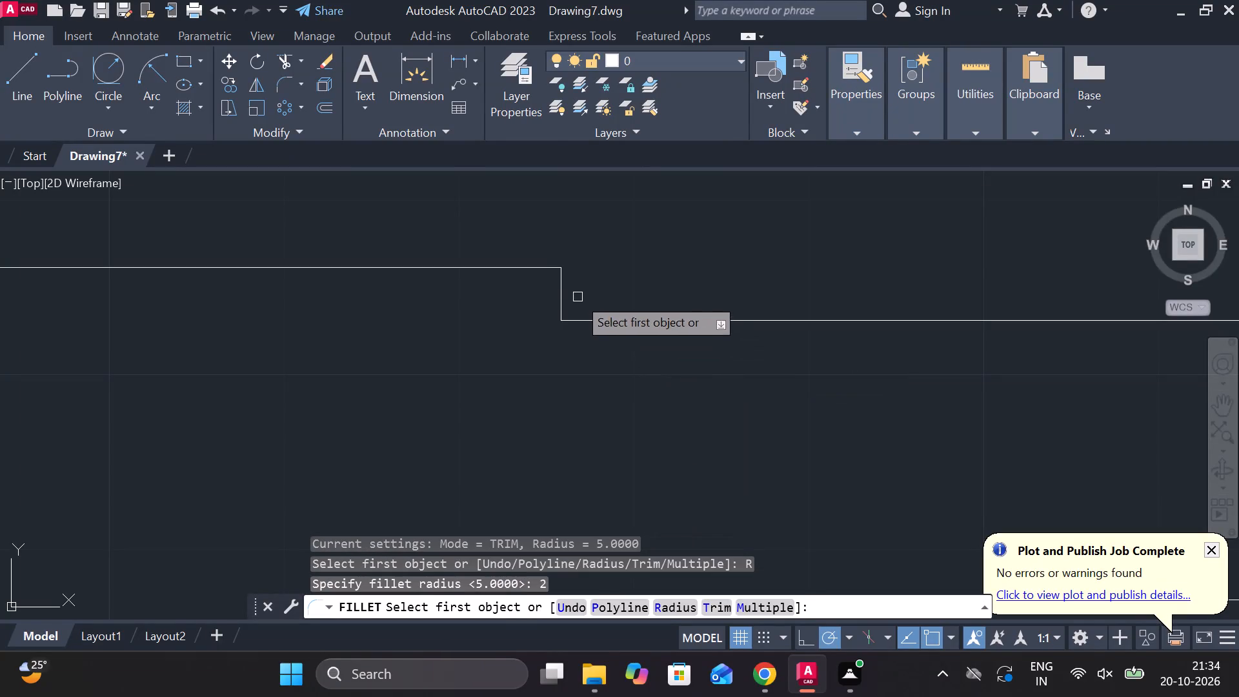
pyautogui.moveTo(562, 284); pyautogui.dragTo(563, 290)
pyautogui.click(584, 322)
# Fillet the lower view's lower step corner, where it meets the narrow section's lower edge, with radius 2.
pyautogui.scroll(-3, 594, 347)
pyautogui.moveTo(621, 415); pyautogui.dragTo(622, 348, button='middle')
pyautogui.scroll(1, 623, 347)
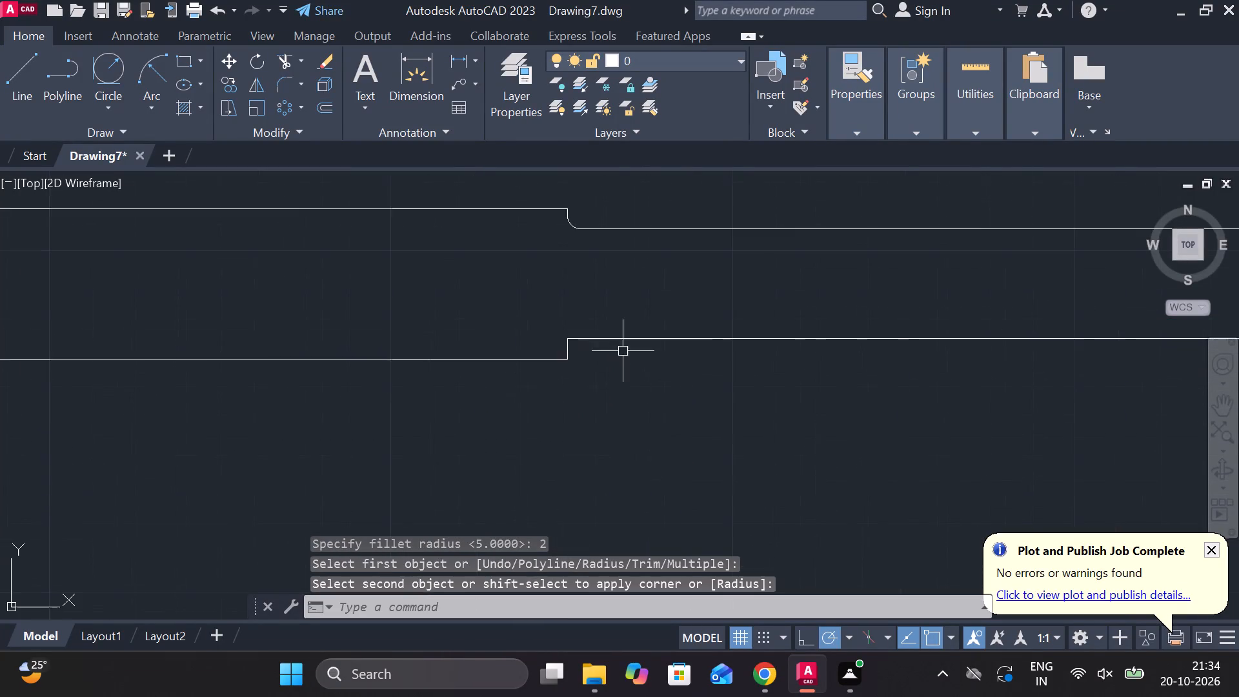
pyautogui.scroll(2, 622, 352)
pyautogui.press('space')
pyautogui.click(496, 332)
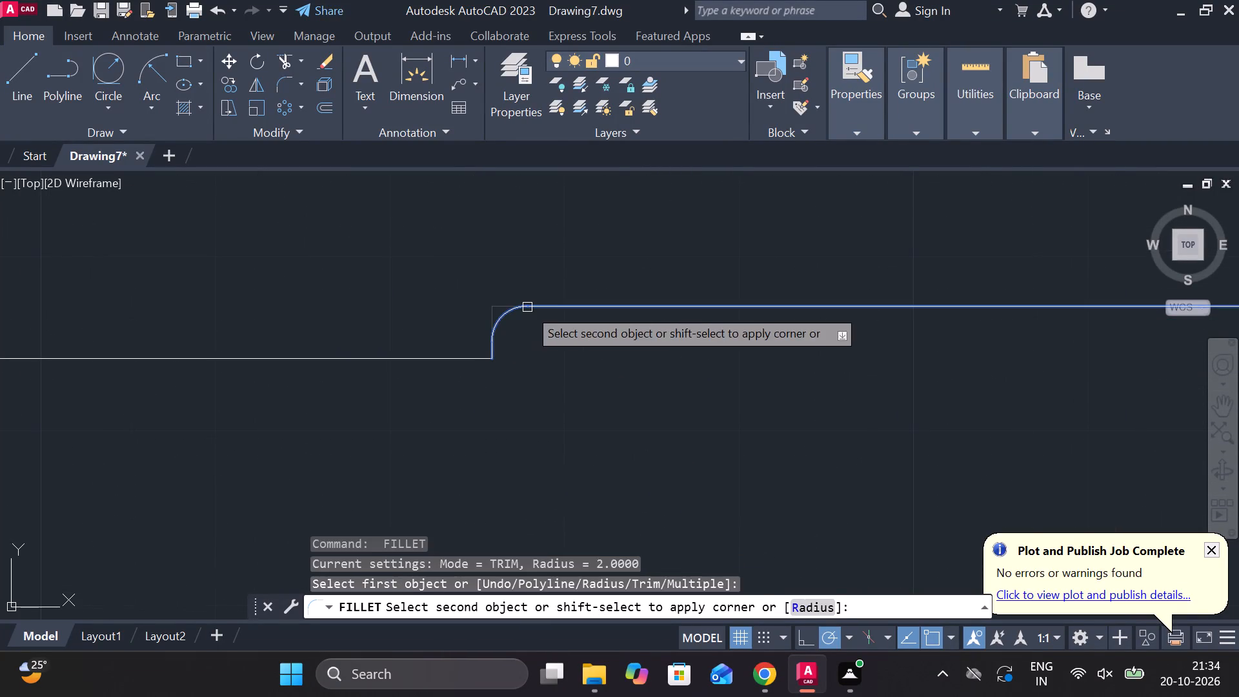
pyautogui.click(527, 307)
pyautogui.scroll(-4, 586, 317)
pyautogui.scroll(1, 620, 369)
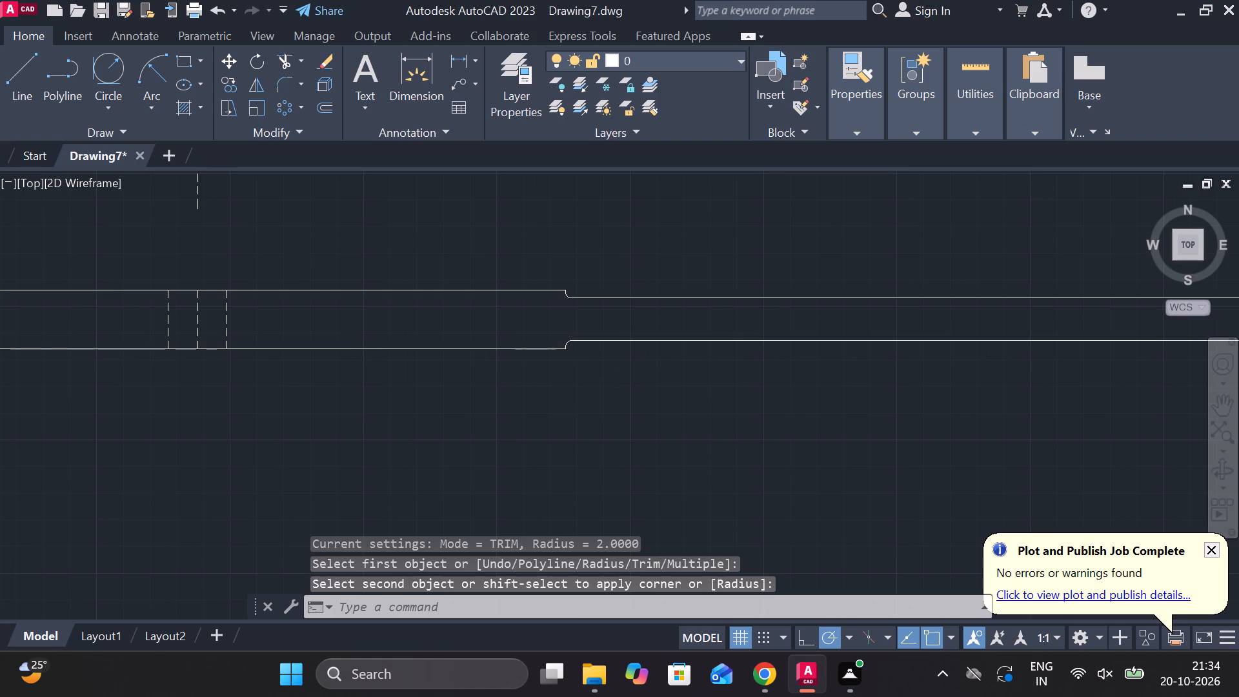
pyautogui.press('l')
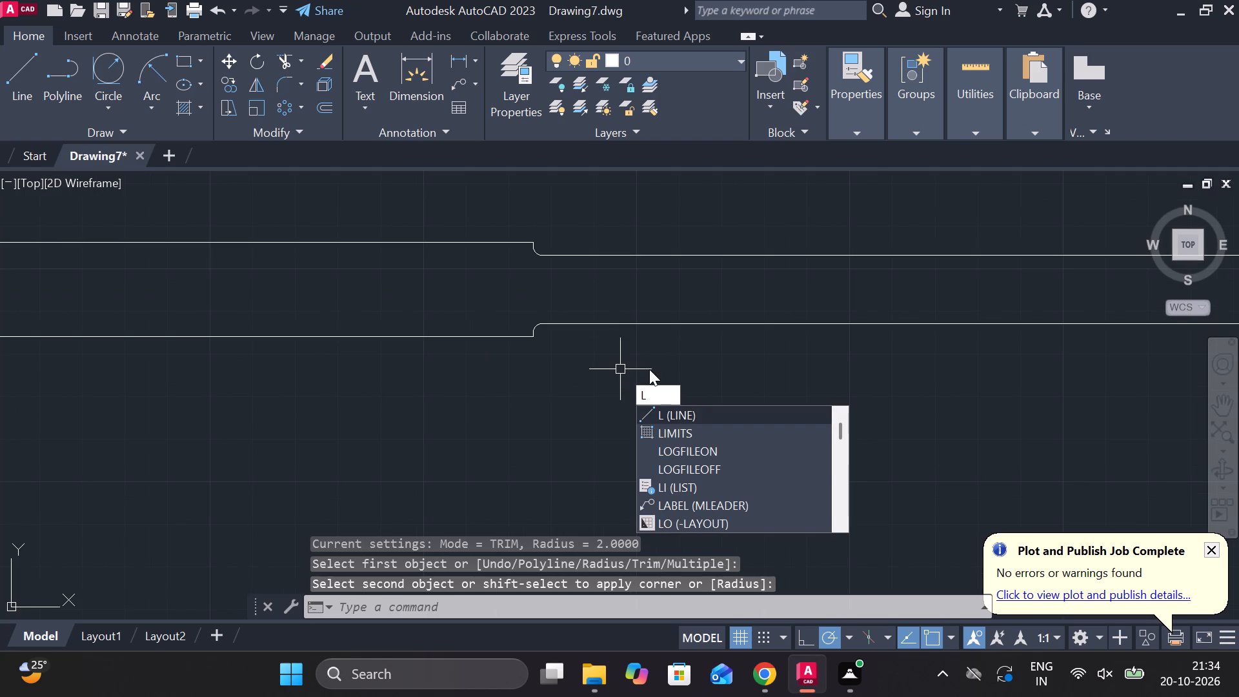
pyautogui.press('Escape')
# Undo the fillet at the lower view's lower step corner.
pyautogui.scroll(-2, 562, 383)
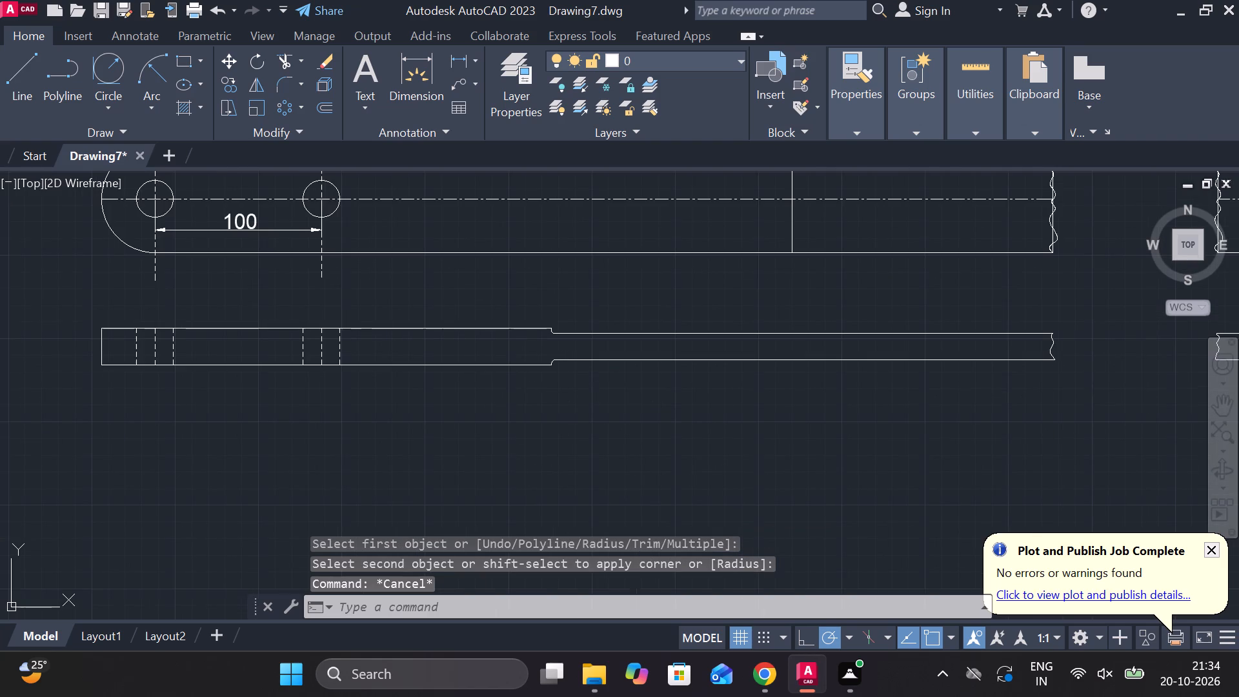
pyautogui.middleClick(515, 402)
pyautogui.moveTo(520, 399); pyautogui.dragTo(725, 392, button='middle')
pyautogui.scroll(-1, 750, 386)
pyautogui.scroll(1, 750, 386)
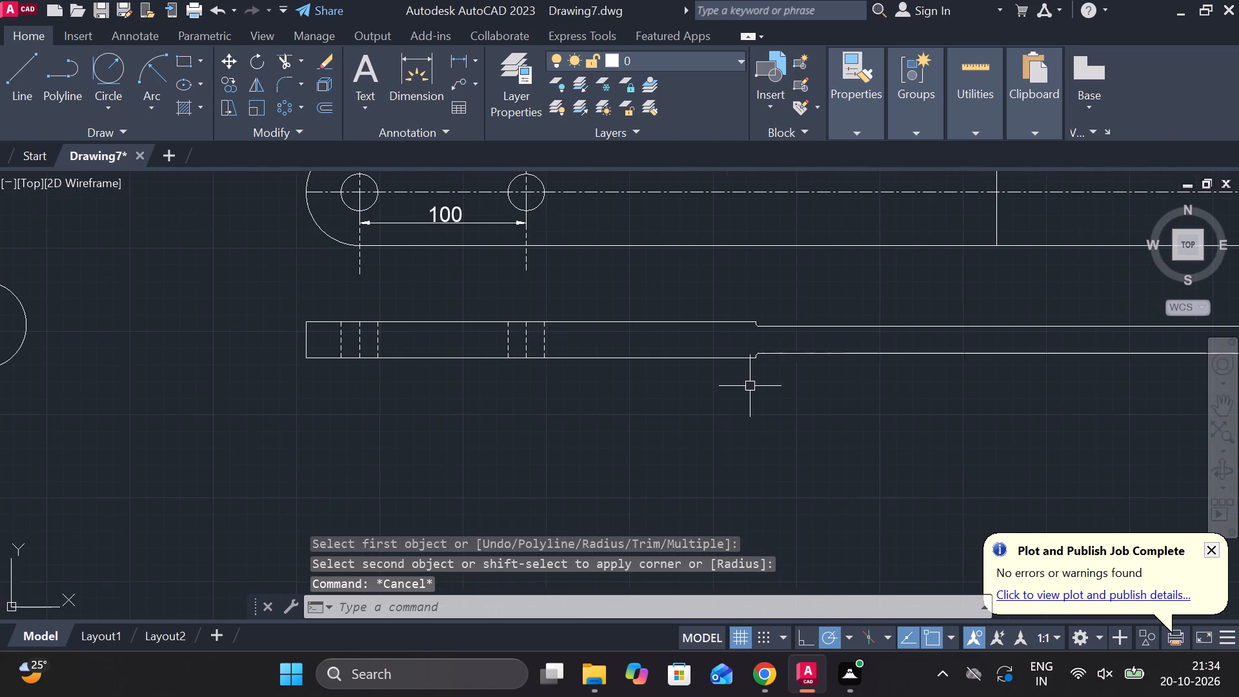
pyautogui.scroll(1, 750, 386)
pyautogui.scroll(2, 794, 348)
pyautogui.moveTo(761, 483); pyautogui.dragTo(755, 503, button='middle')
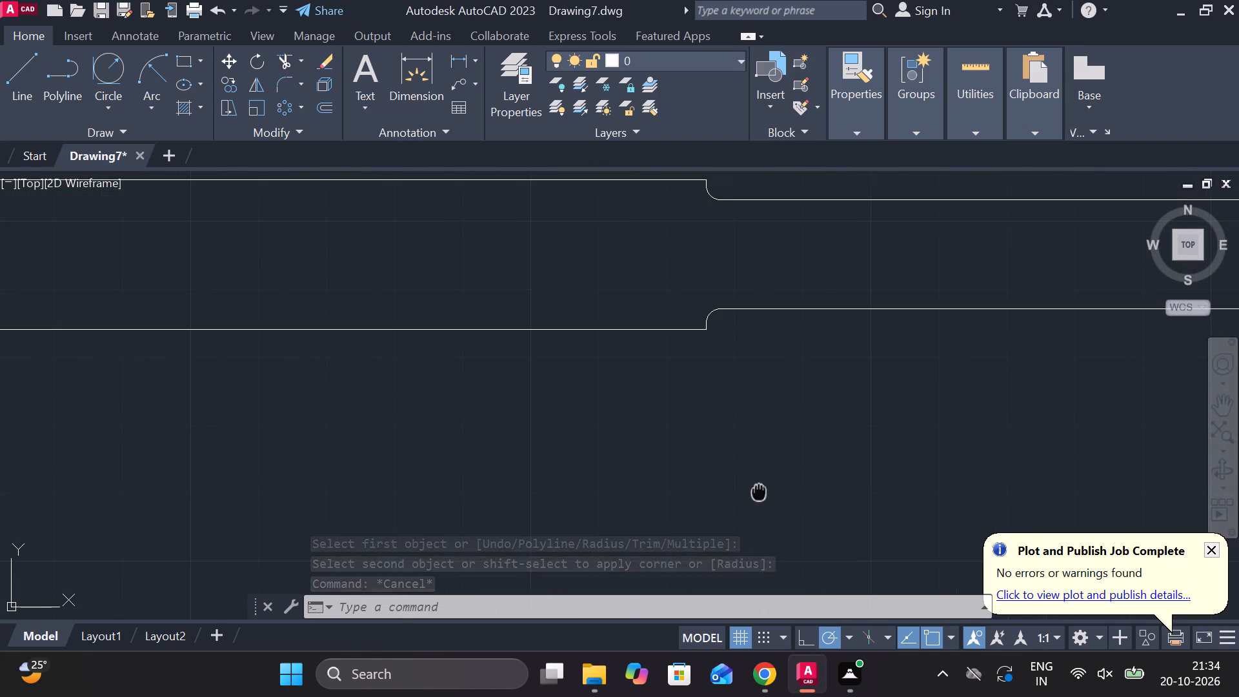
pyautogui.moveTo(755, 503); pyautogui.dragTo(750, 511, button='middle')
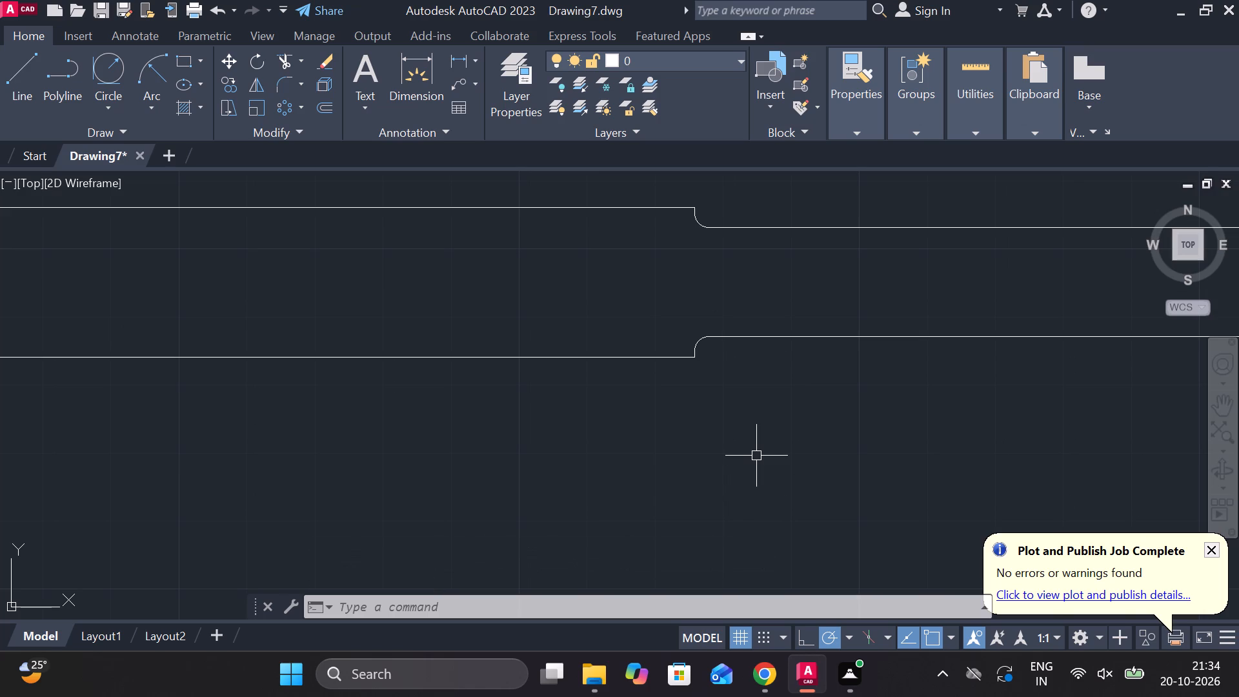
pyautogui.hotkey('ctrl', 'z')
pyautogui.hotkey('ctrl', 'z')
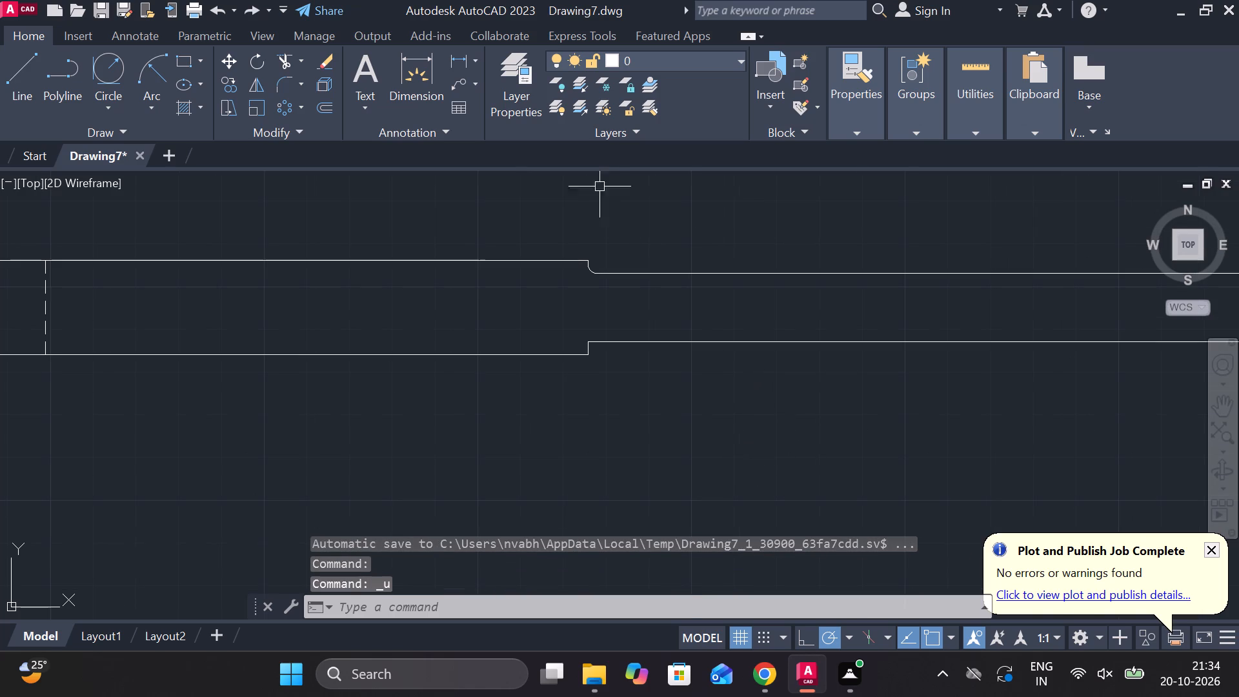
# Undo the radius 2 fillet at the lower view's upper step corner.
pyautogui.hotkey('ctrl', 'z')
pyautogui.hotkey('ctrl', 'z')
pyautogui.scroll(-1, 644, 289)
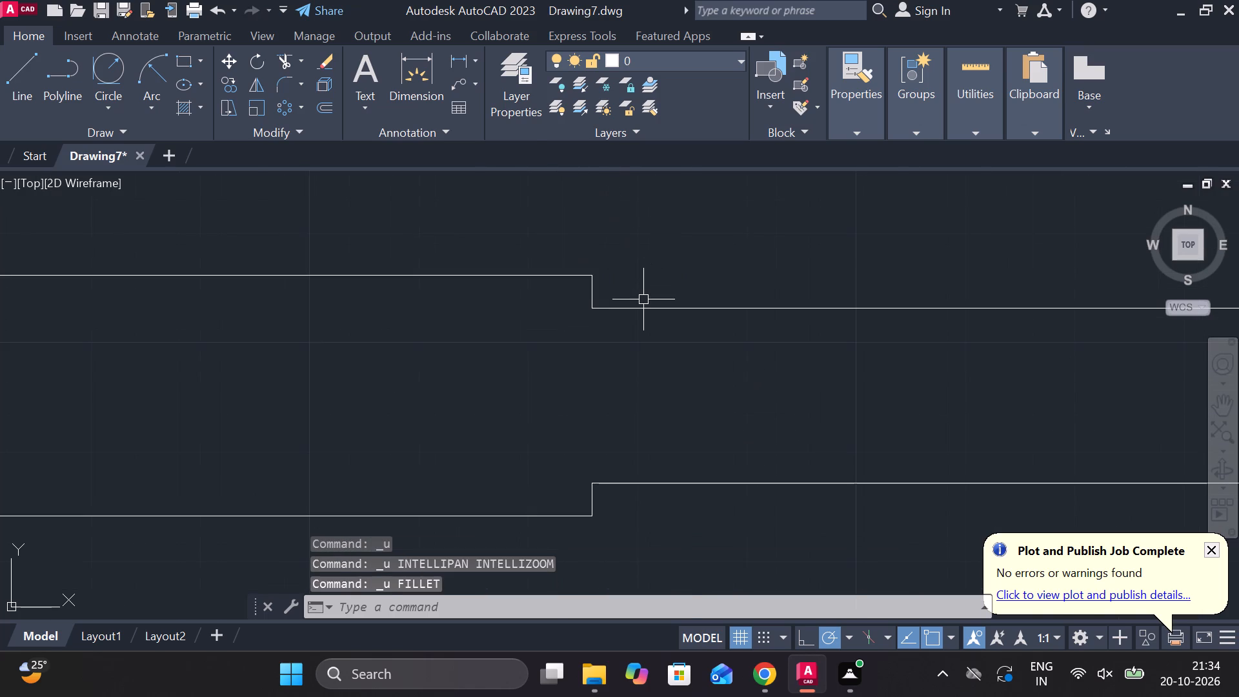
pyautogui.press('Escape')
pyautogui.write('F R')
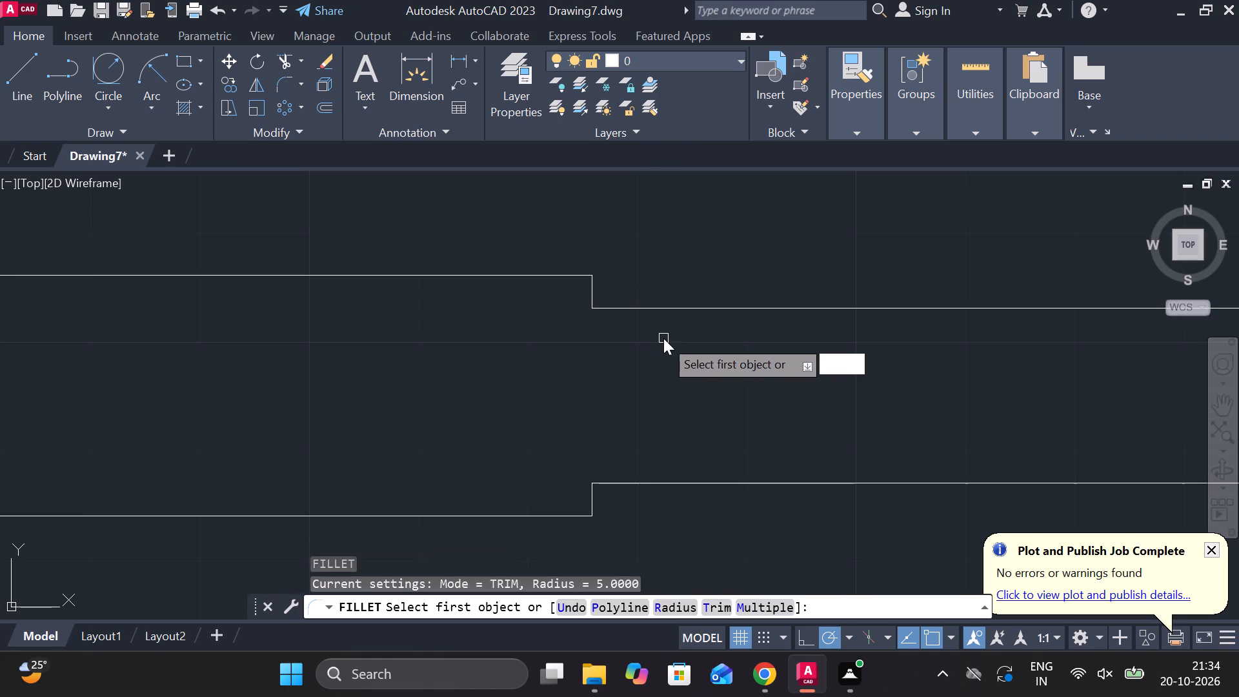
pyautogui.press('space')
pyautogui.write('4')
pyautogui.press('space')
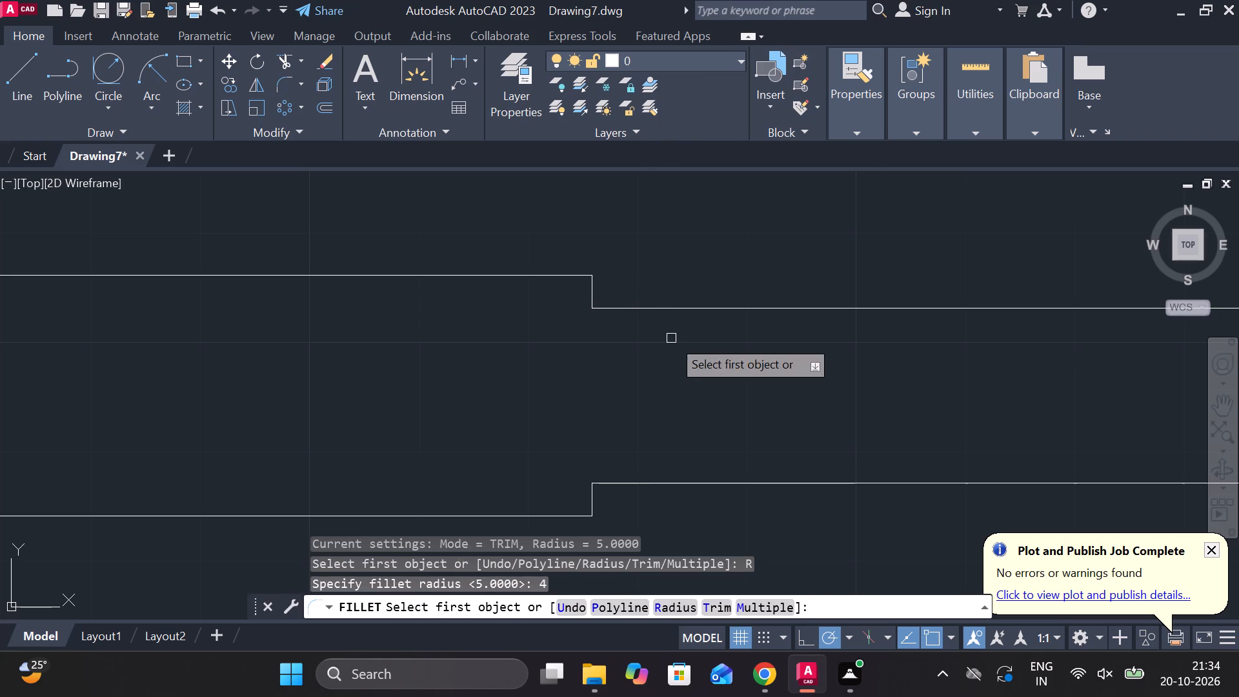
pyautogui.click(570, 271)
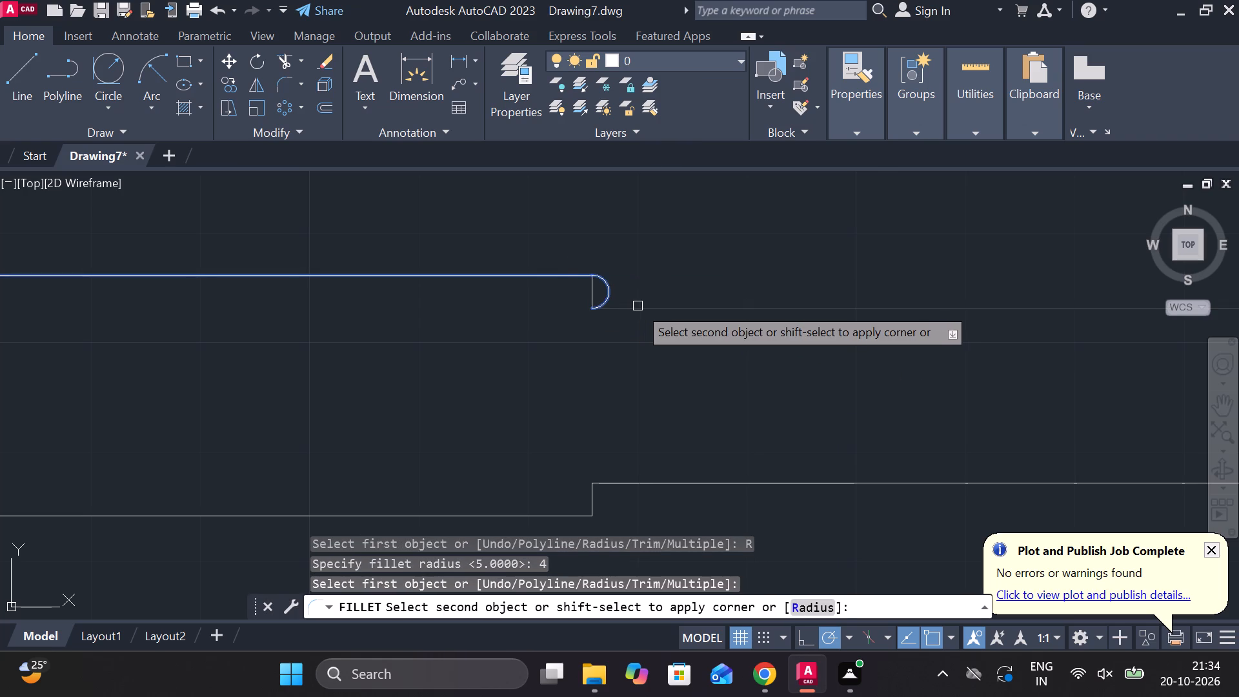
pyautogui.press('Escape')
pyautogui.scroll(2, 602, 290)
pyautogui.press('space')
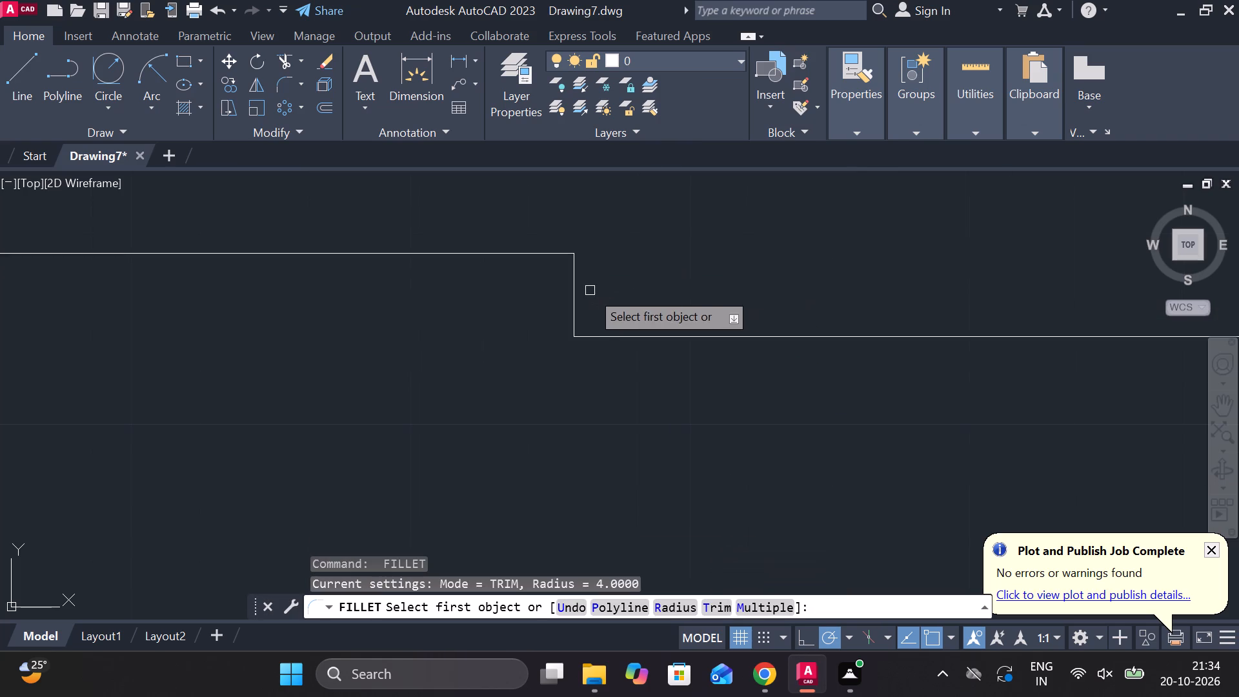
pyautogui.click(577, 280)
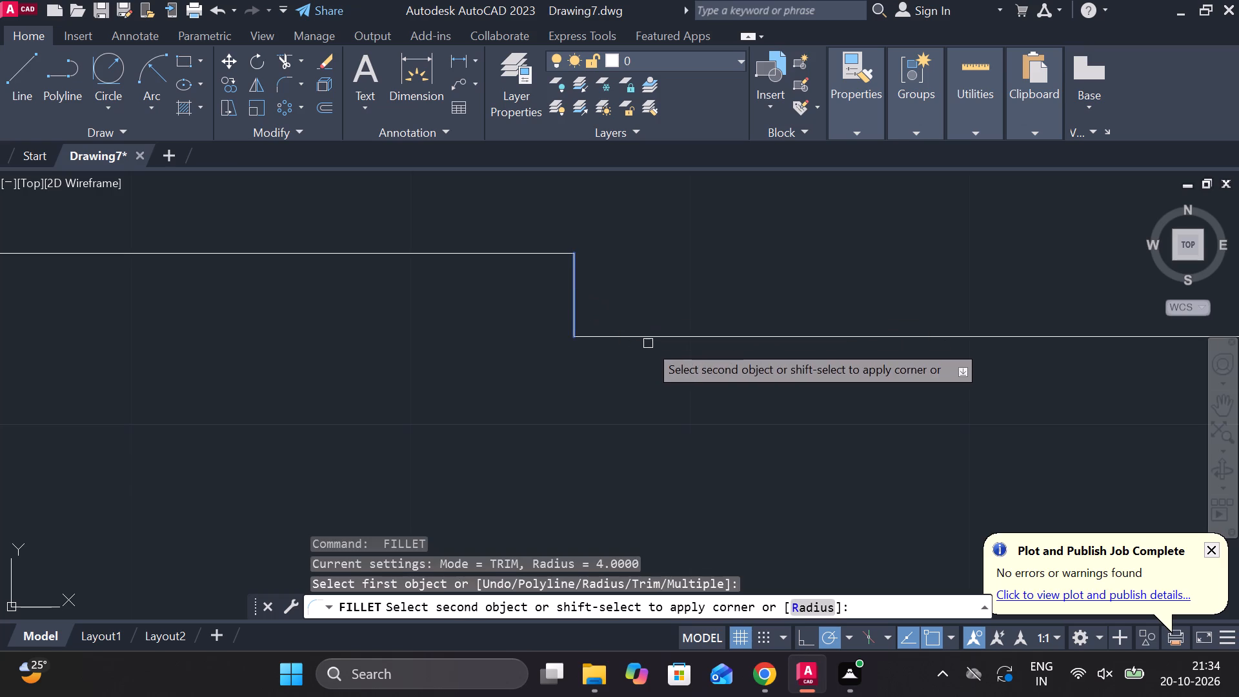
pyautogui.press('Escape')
# Fillet the lower view's upper and lower step corners, where they meet the narrow section's edges, with radius 3.
pyautogui.write('F R 3')
pyautogui.press('space')
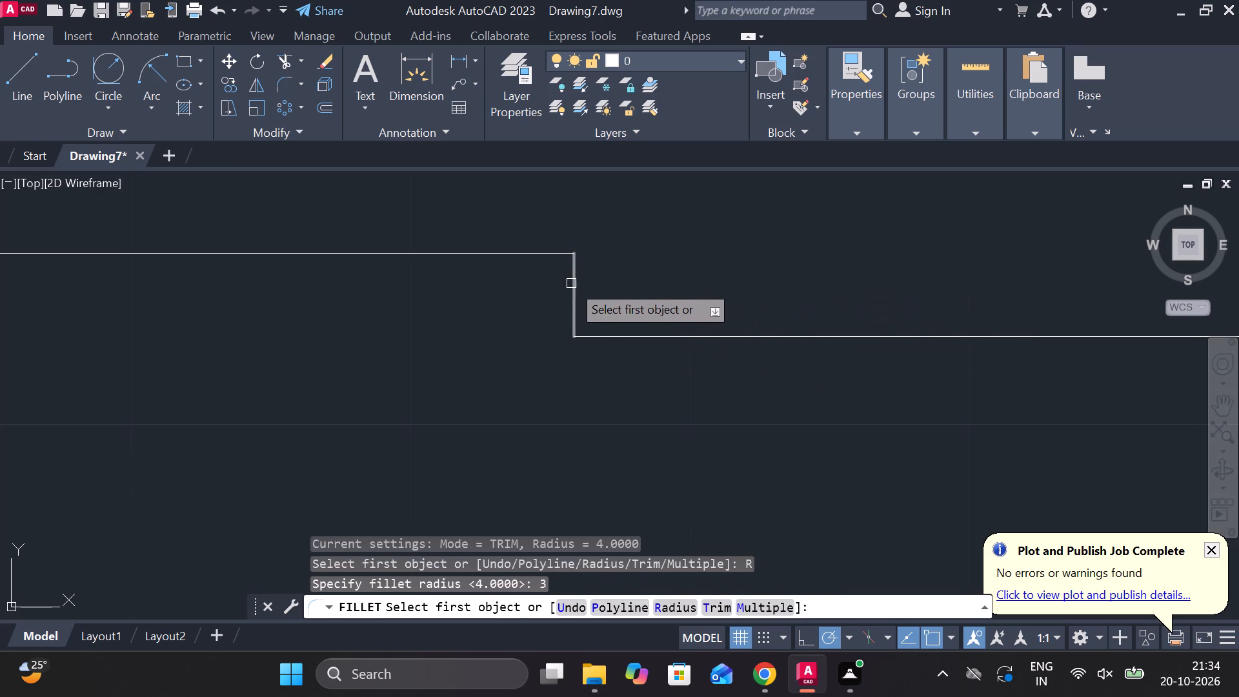
pyautogui.click(571, 283)
pyautogui.click(665, 338)
pyautogui.scroll(-2, 714, 344)
pyautogui.moveTo(708, 423); pyautogui.dragTo(674, 338, button='middle')
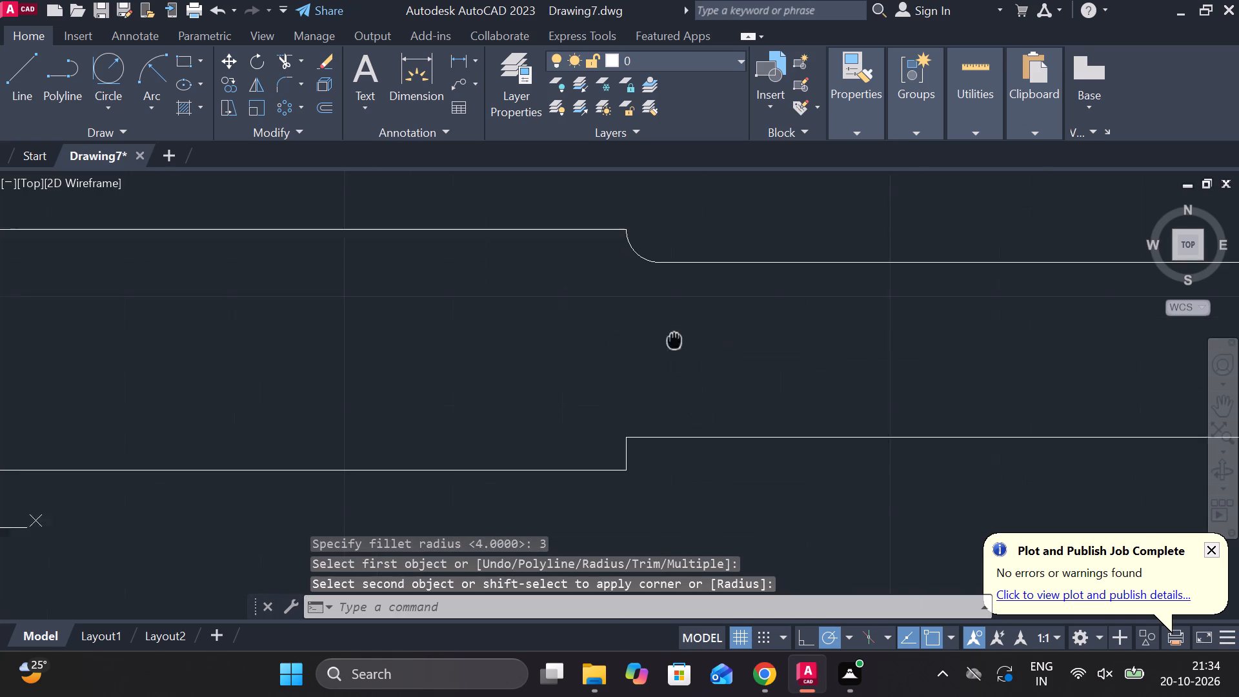
pyautogui.press('space')
pyautogui.click(623, 461)
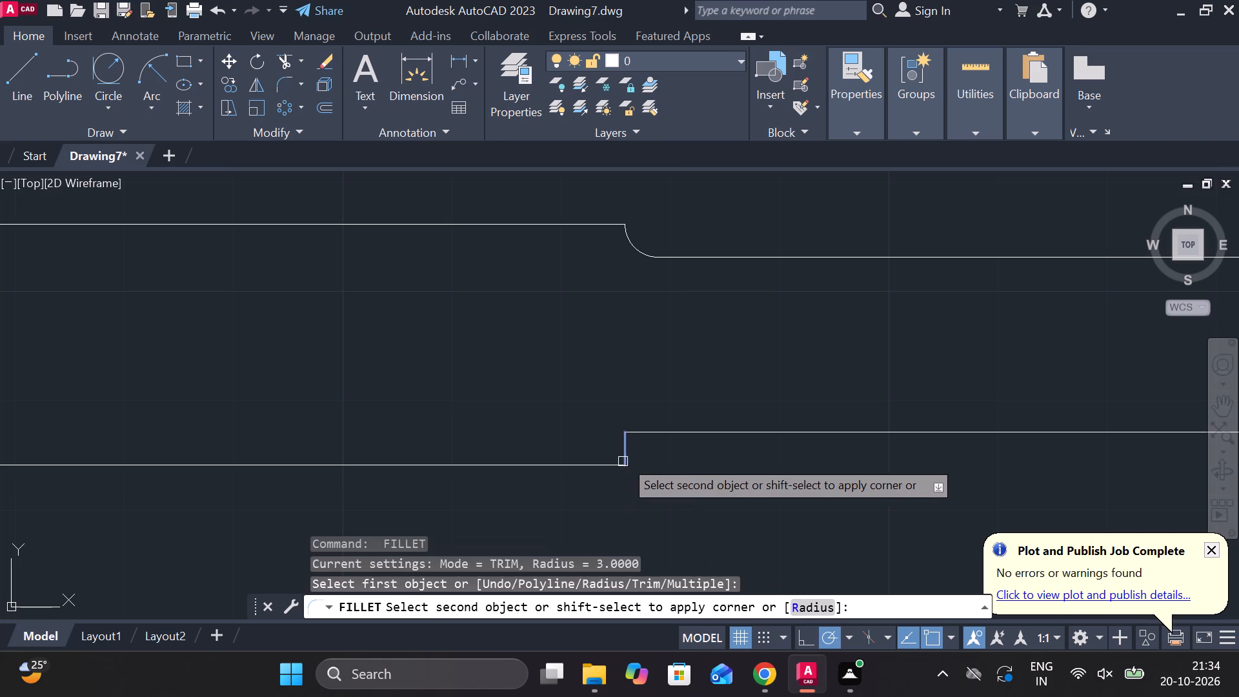
pyautogui.click(642, 432)
pyautogui.scroll(-5, 750, 438)
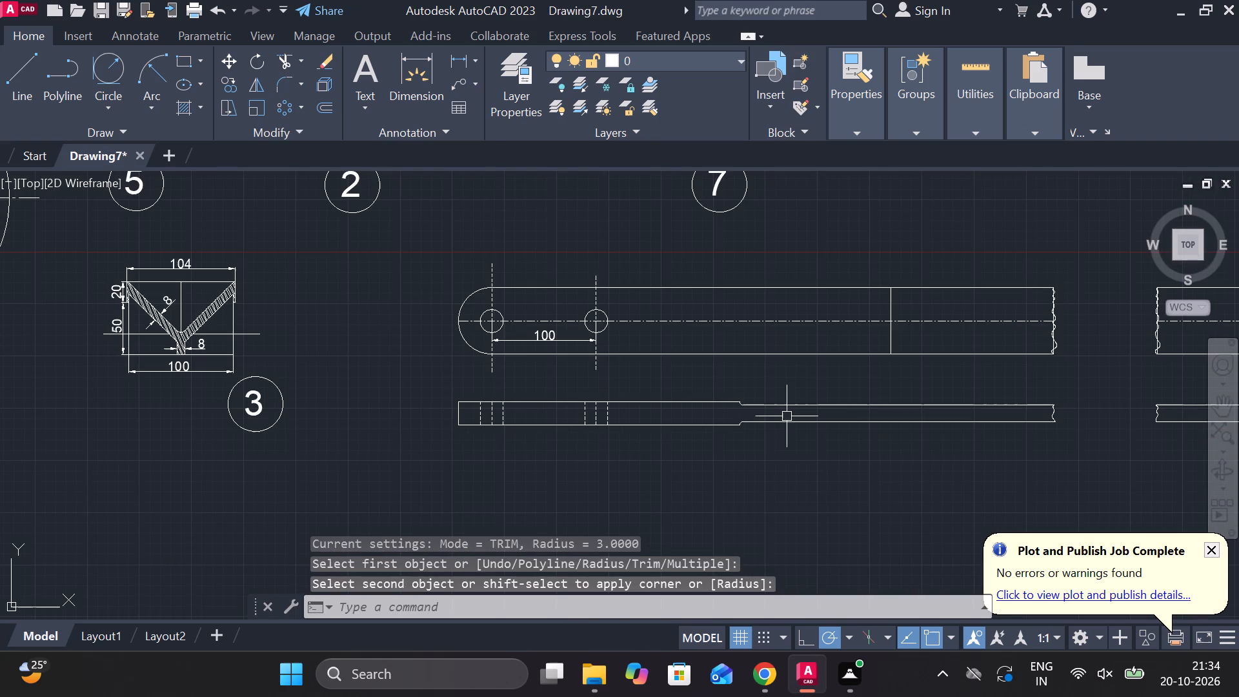
pyautogui.press('Escape')
# Add a linear dimension below the lower view for the thick section's length, from its outer end to the step.
pyautogui.click(467, 66)
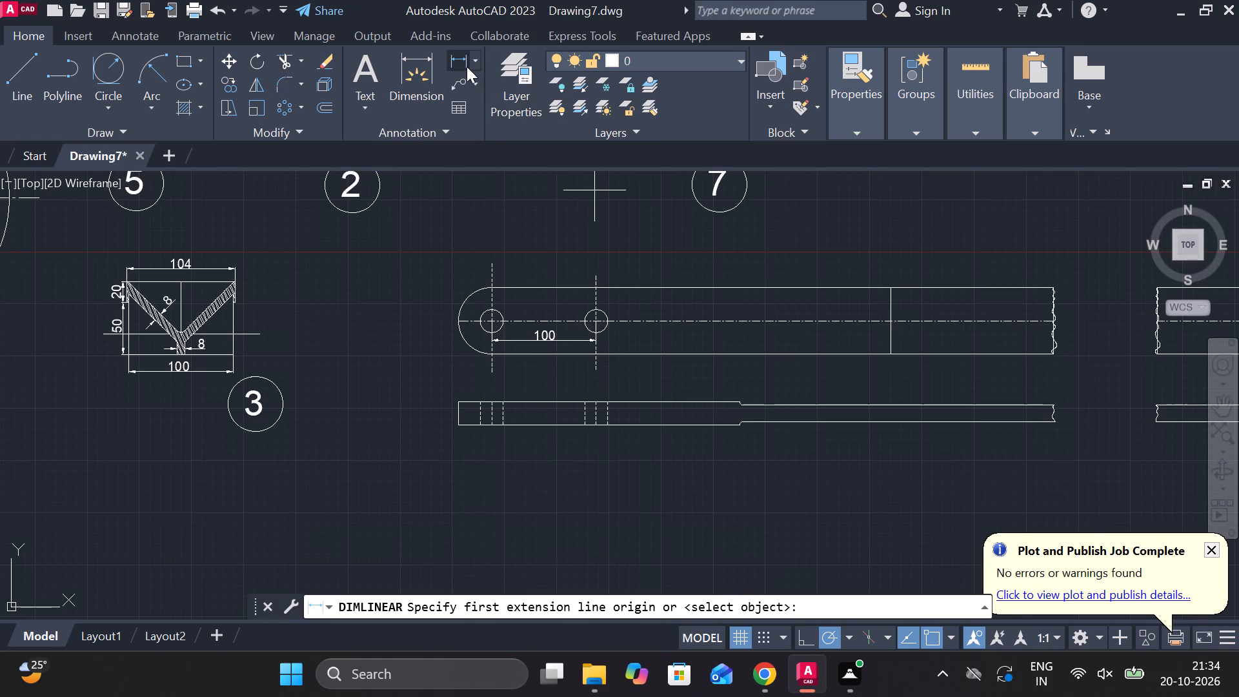
pyautogui.scroll(1, 541, 443)
pyautogui.click(396, 416)
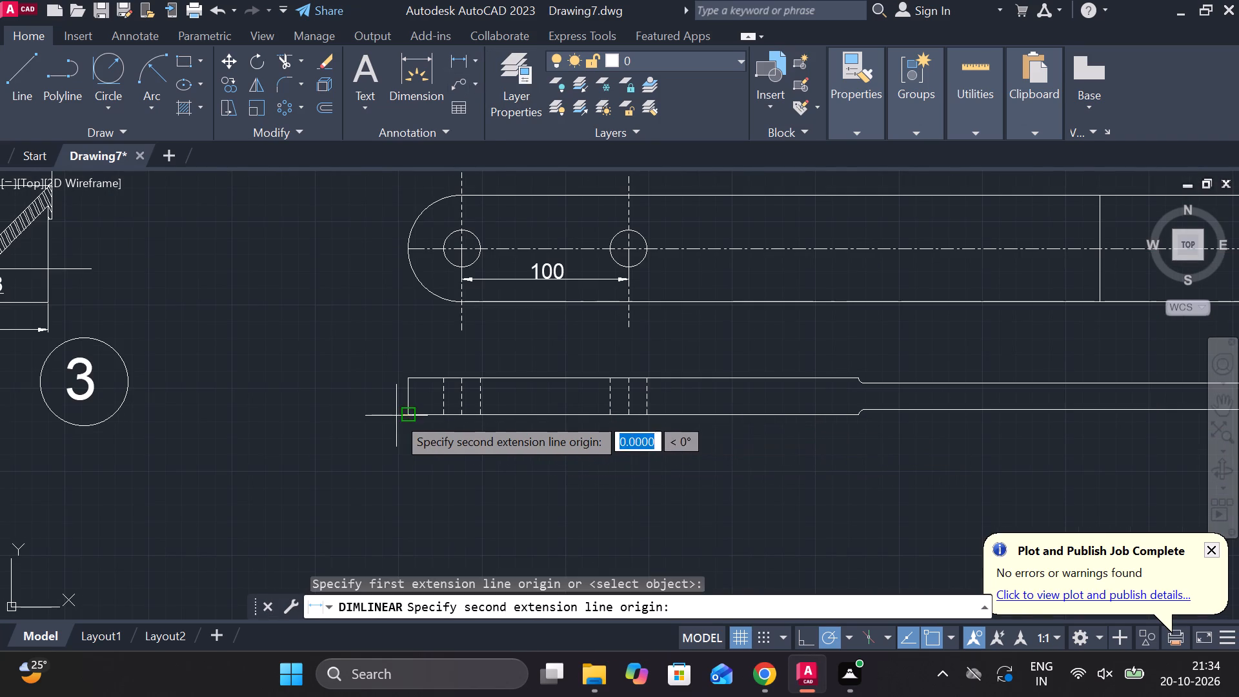
pyautogui.scroll(-2, 416, 423)
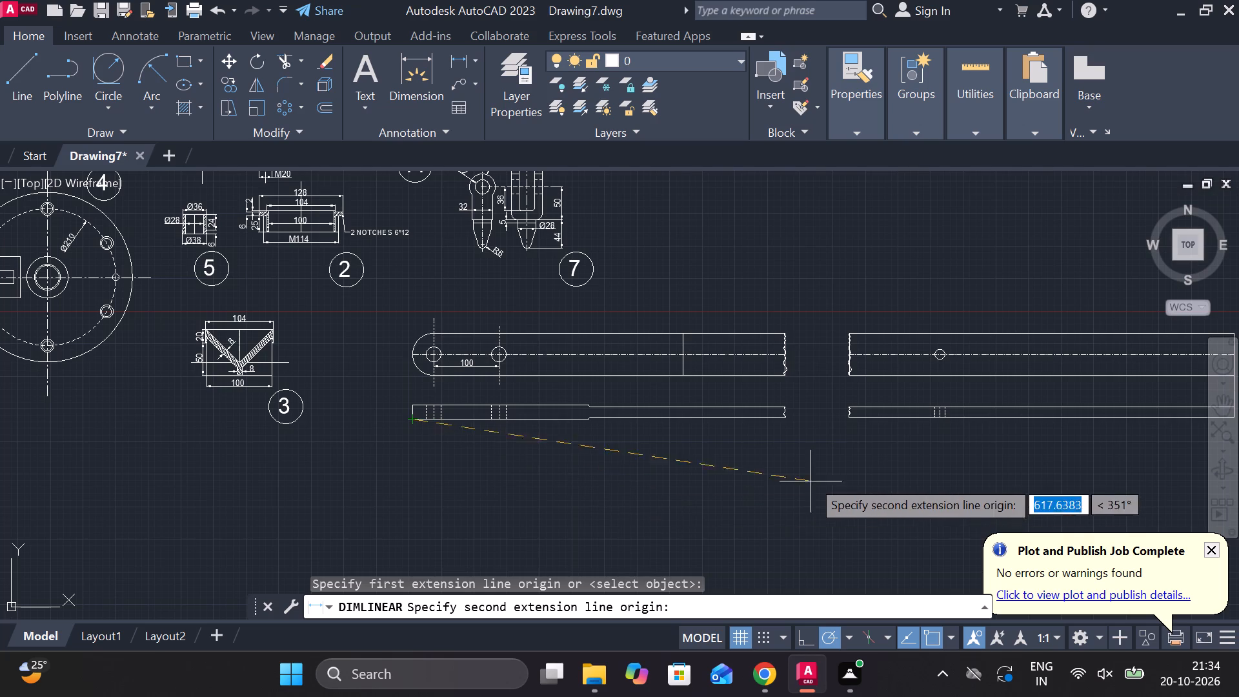
pyautogui.scroll(2, 527, 416)
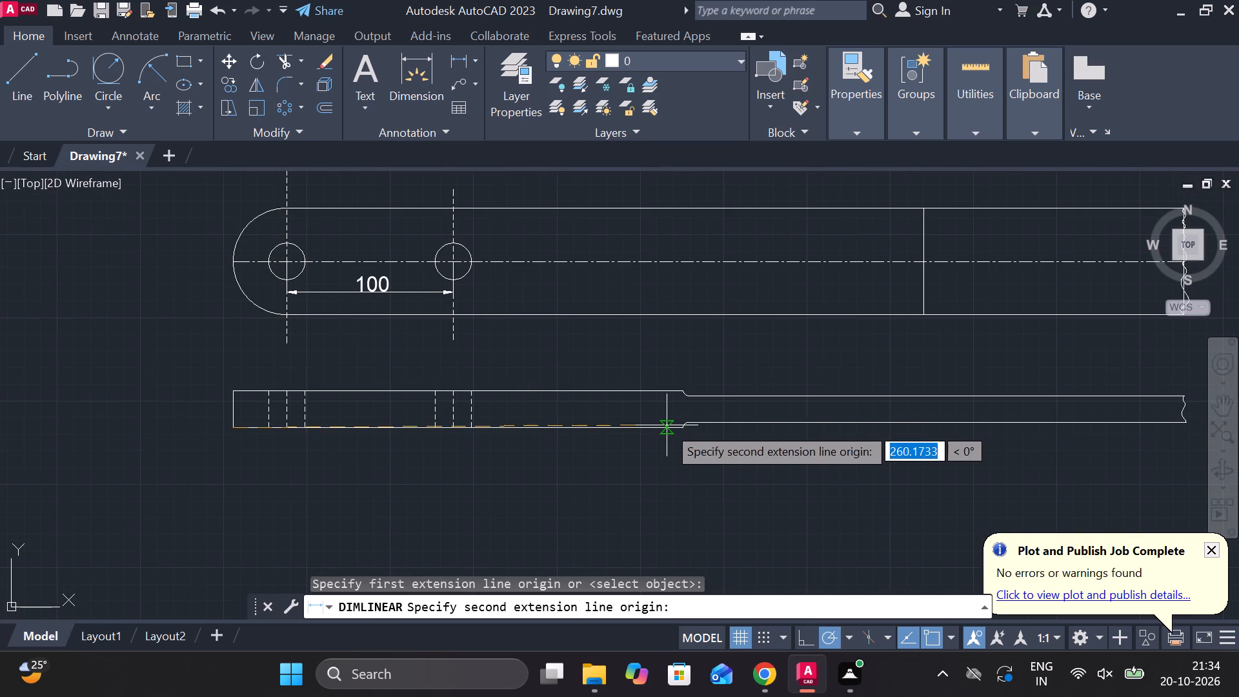
pyautogui.click(684, 430)
pyautogui.moveTo(452, 460); pyautogui.dragTo(576, 415, button='middle')
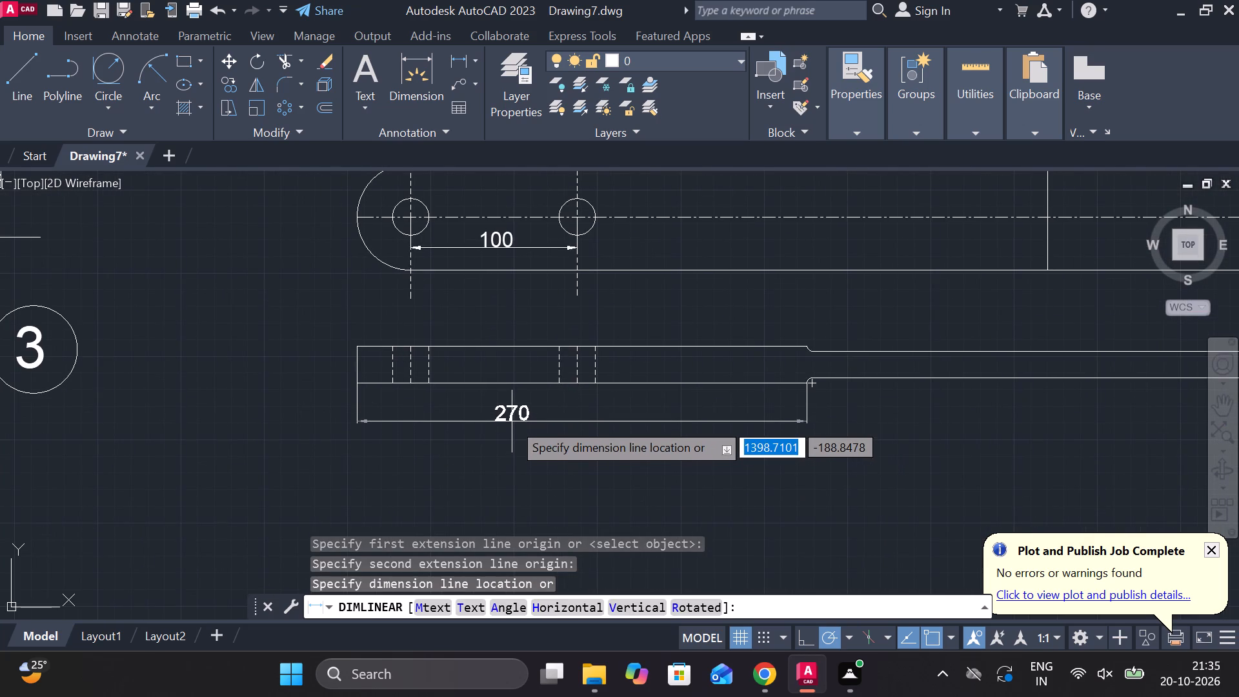
pyautogui.click(527, 410)
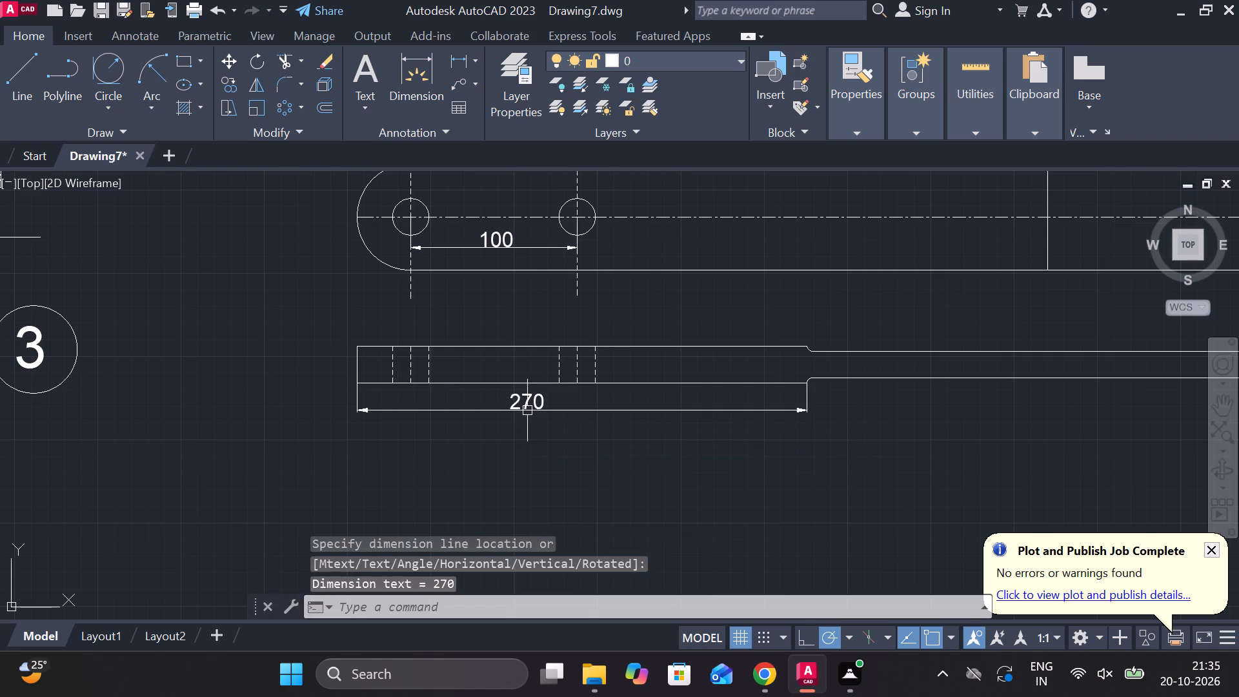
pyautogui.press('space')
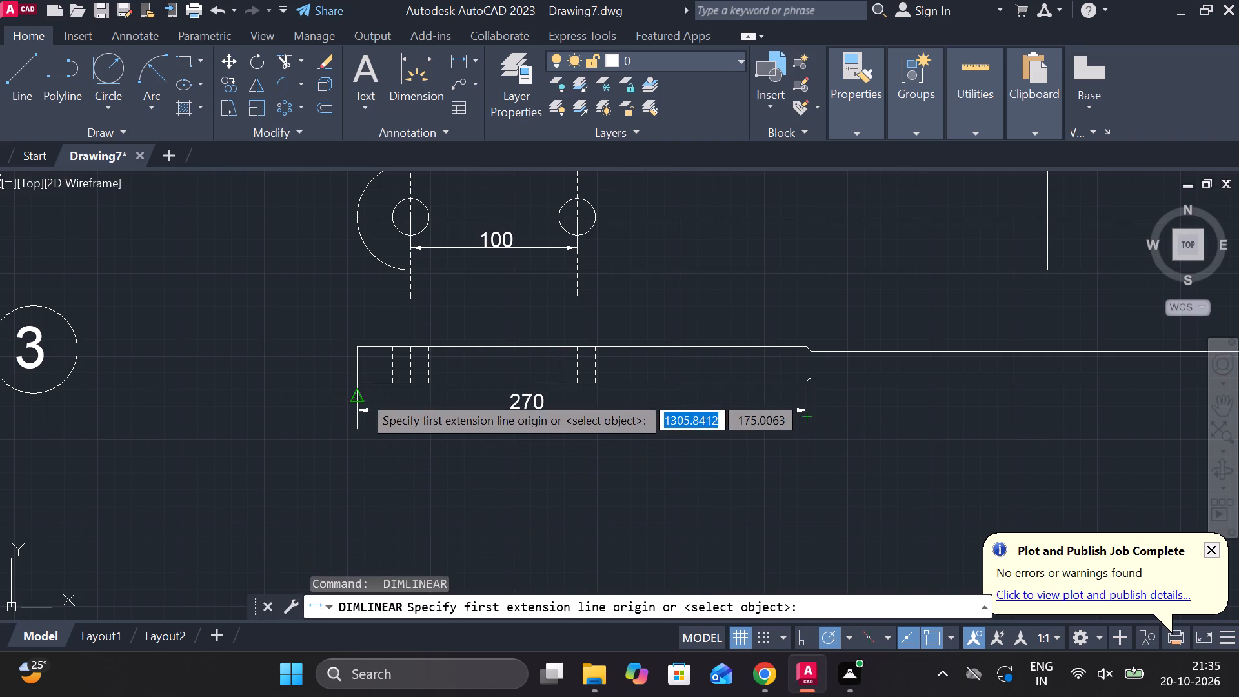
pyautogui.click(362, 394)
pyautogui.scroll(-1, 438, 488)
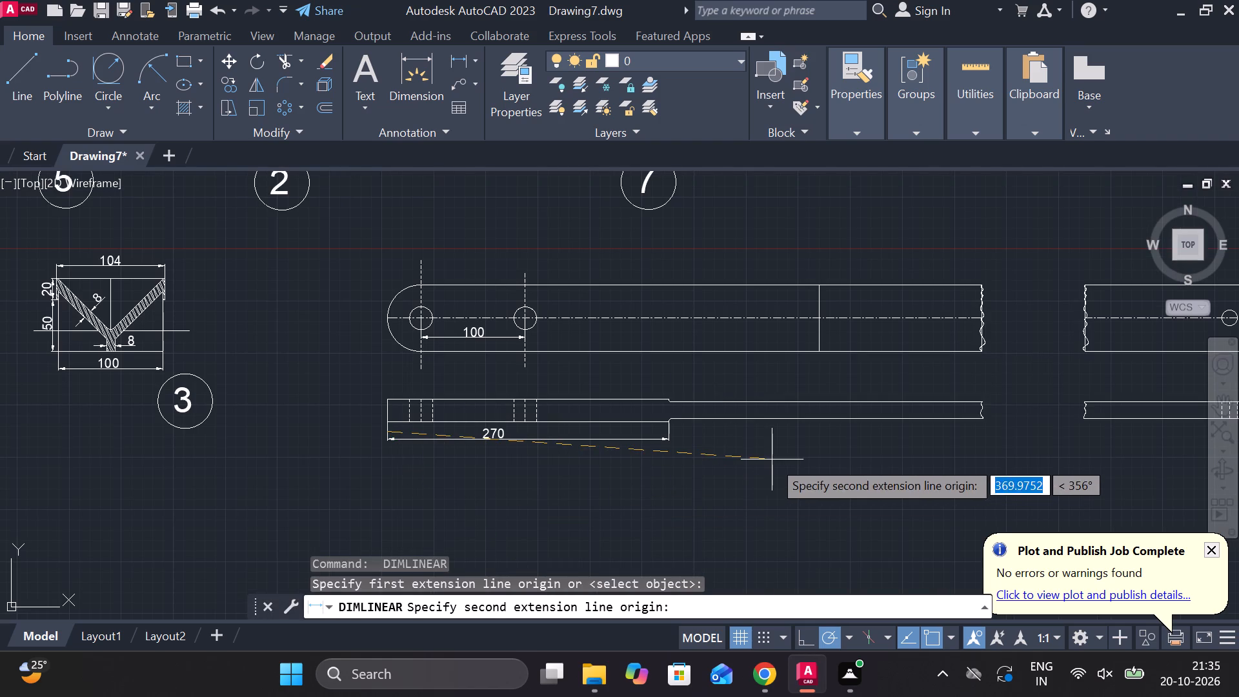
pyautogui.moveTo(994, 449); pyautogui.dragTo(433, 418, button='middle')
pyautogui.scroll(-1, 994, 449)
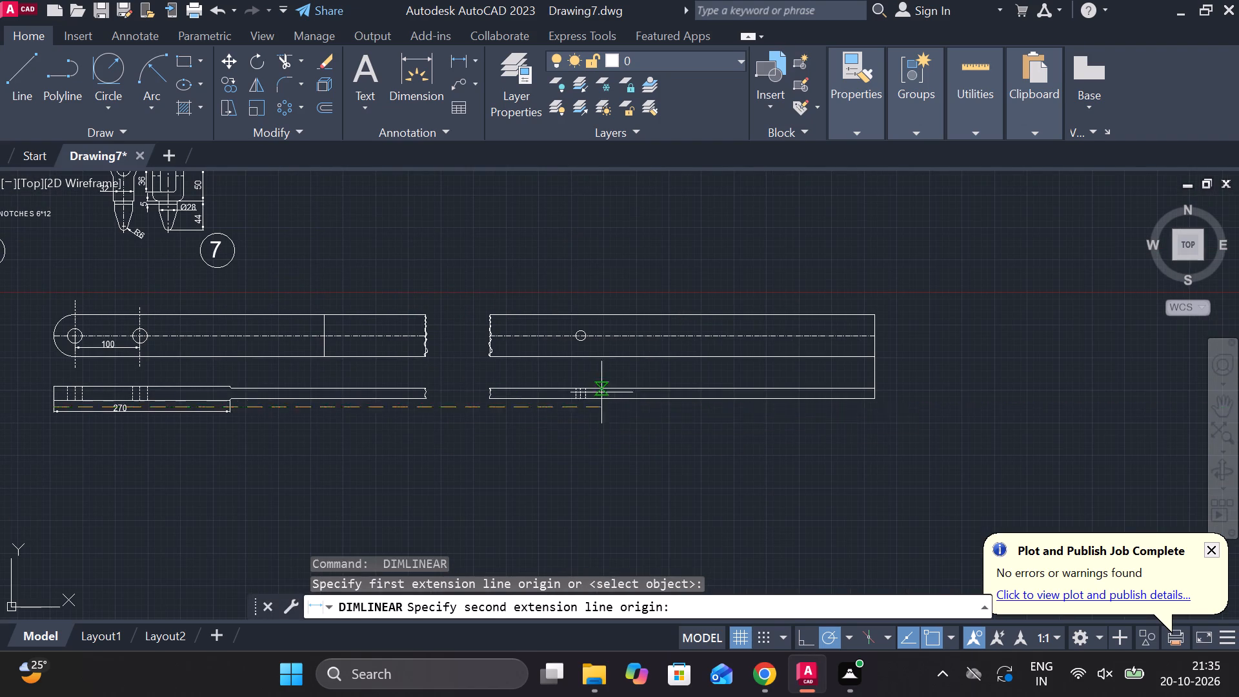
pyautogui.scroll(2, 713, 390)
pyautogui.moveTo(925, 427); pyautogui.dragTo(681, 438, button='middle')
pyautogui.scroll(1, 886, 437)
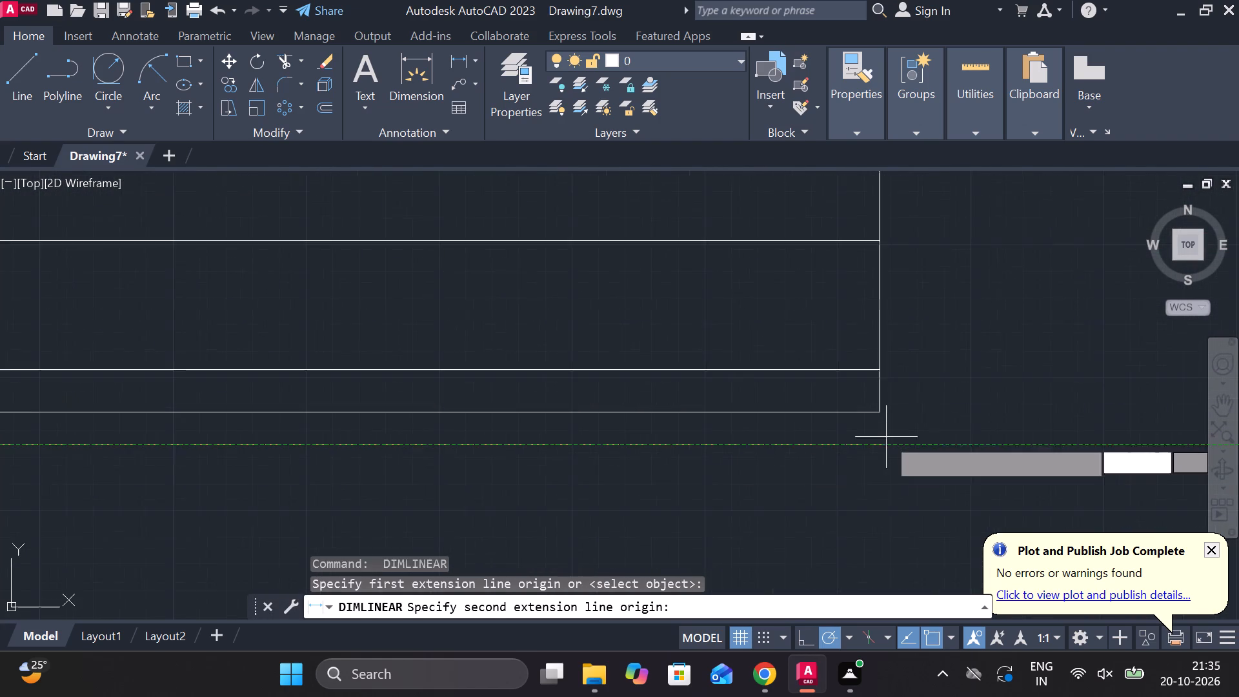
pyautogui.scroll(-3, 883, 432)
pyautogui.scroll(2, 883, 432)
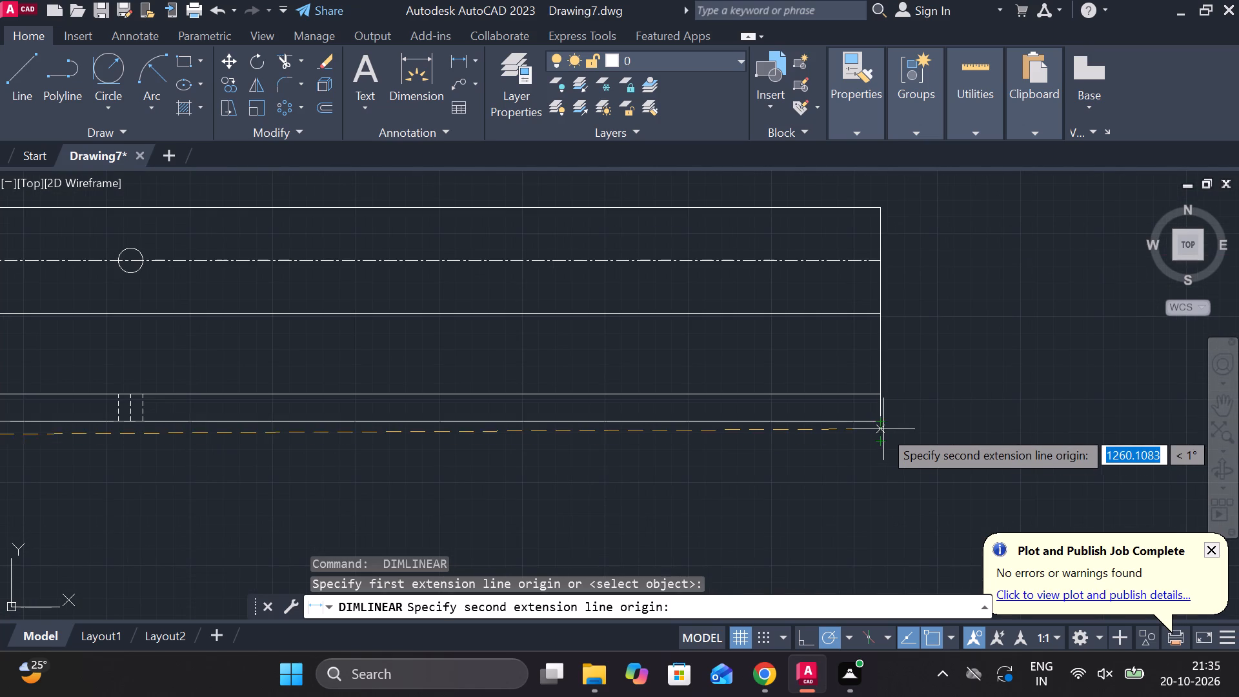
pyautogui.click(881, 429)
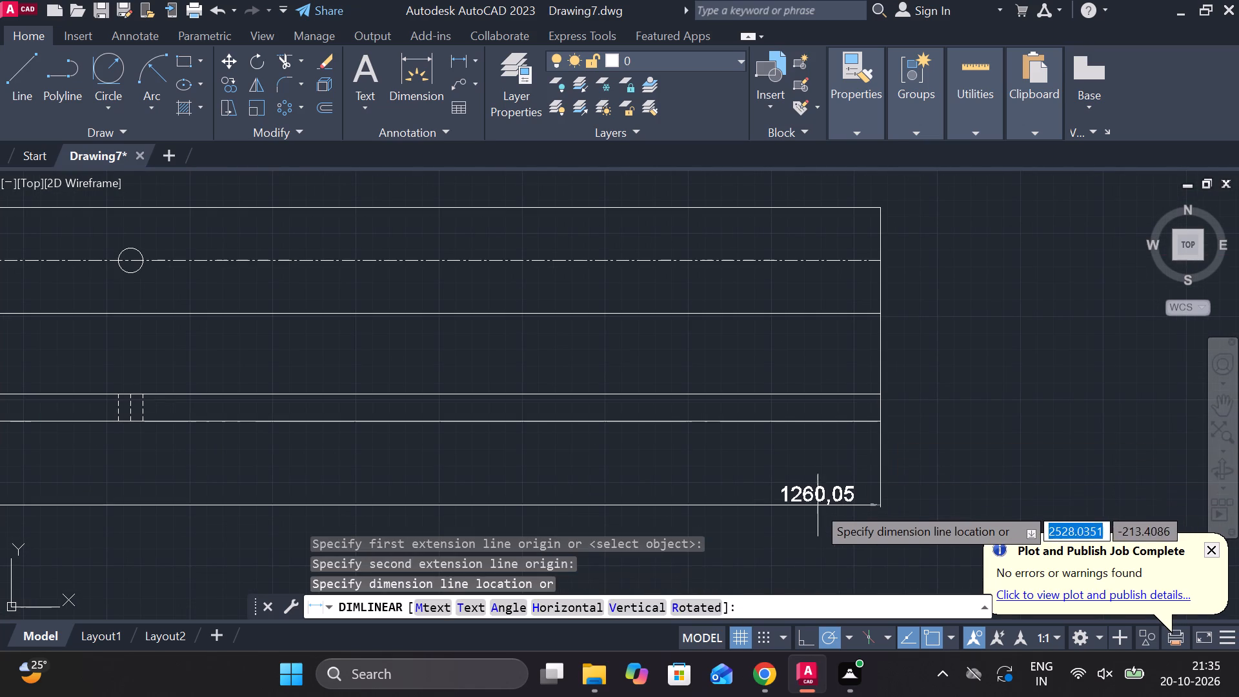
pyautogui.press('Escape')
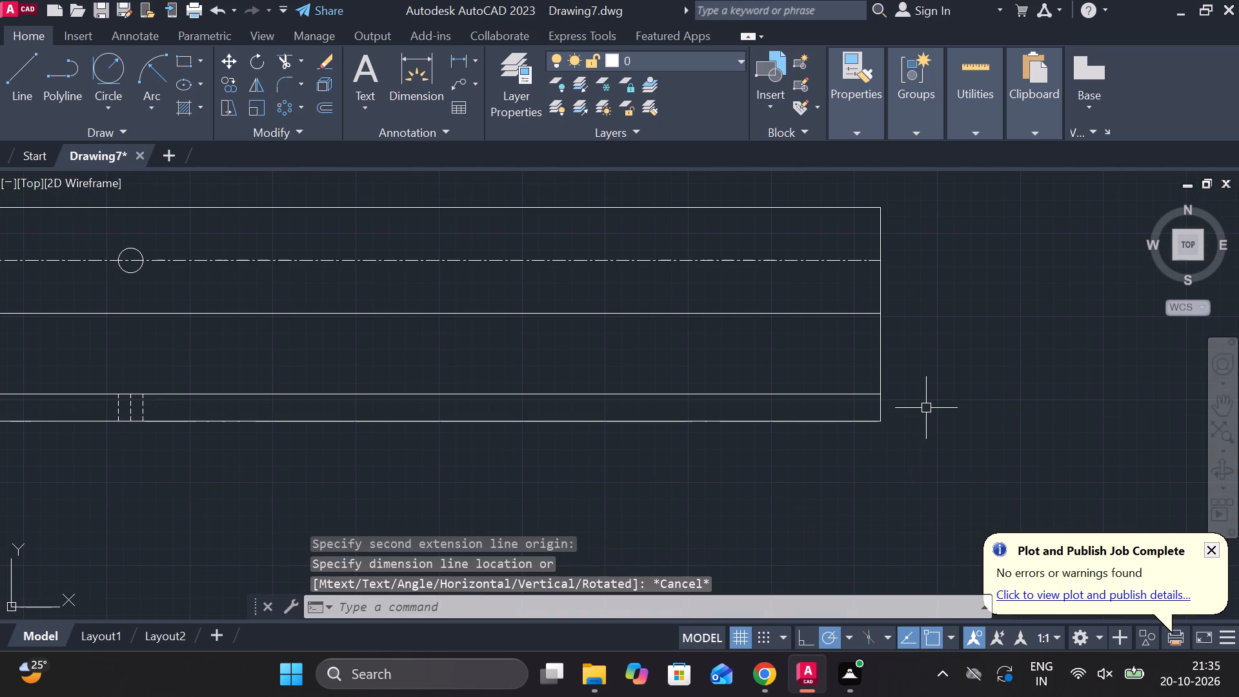
# Trim the vertical line connecting the upper and lower views at the part's square end.
pyautogui.write('TR')
pyautogui.press('space')
pyautogui.moveTo(908, 353); pyautogui.dragTo(905, 353)
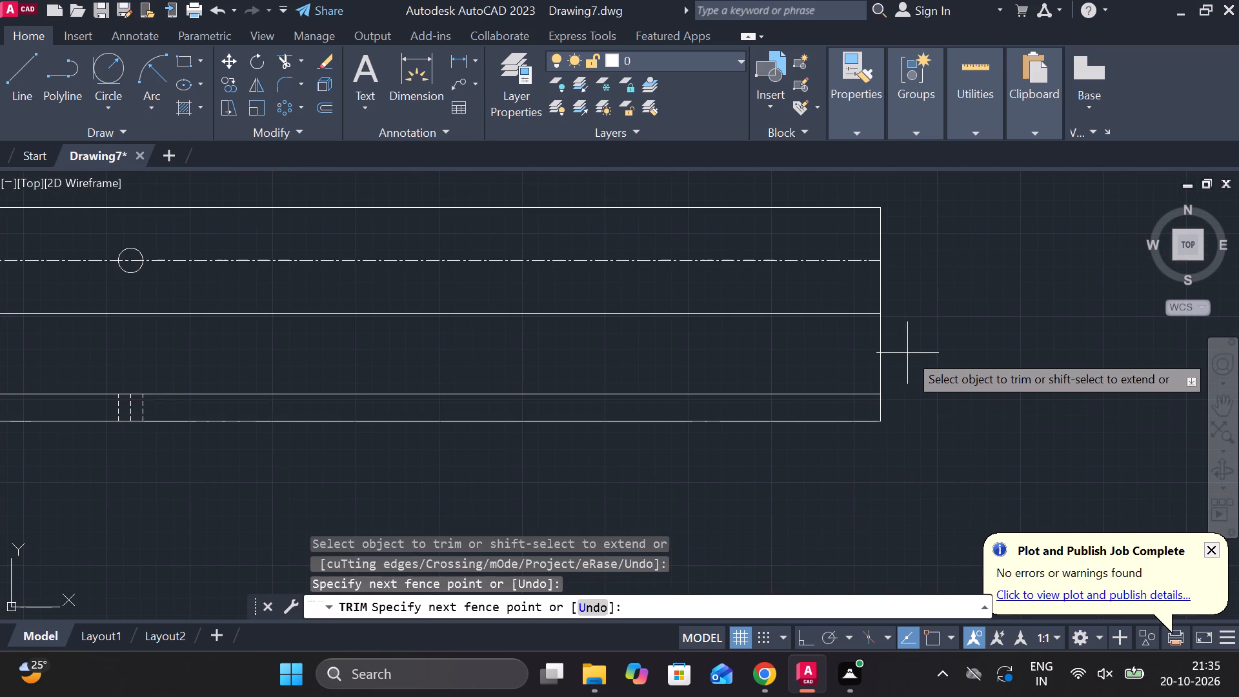
pyautogui.moveTo(905, 353); pyautogui.dragTo(781, 348)
pyautogui.press('Escape')
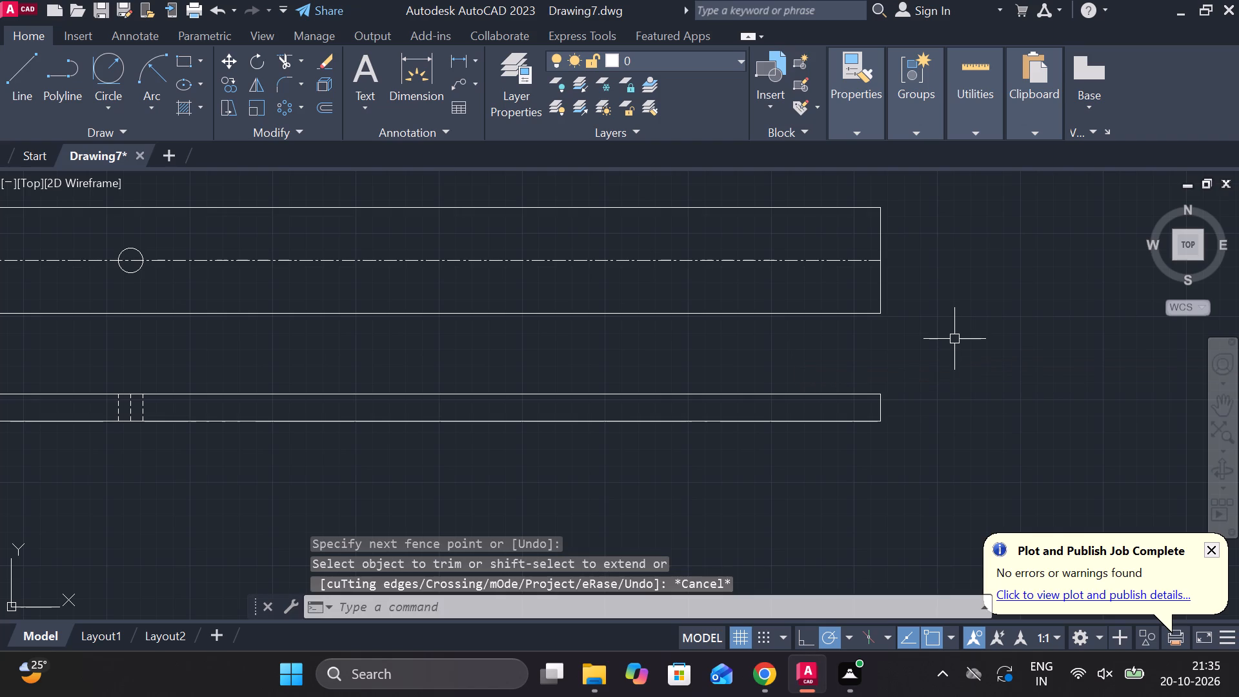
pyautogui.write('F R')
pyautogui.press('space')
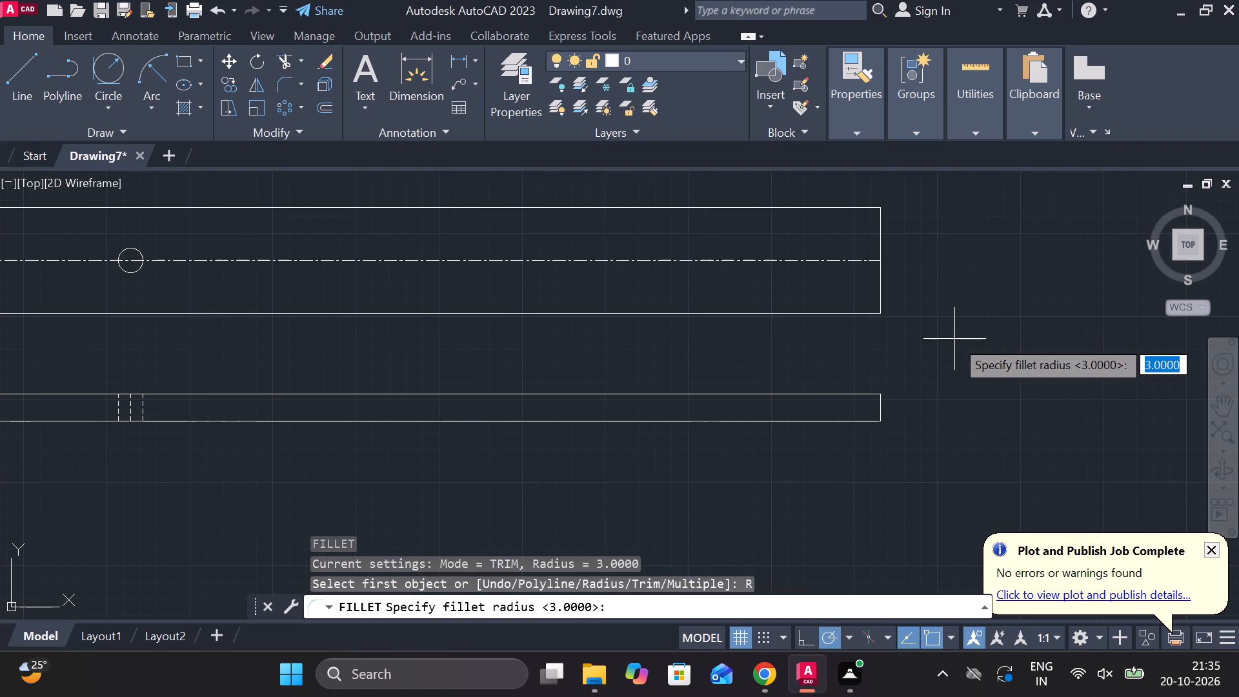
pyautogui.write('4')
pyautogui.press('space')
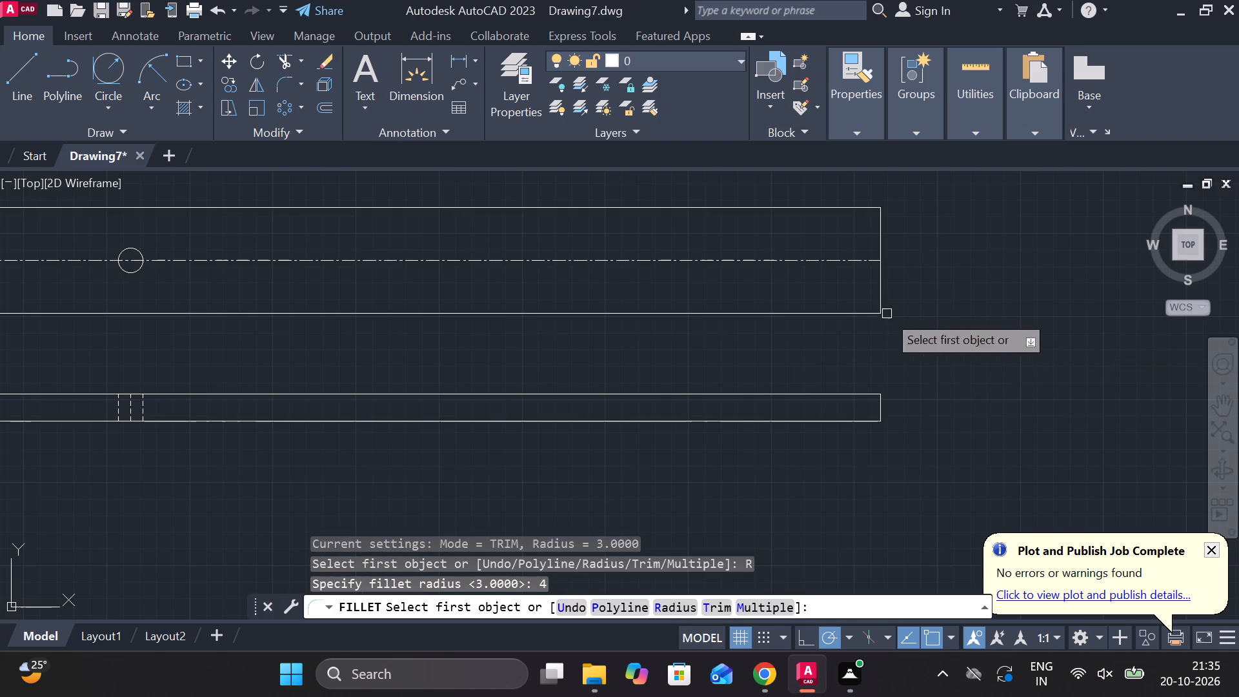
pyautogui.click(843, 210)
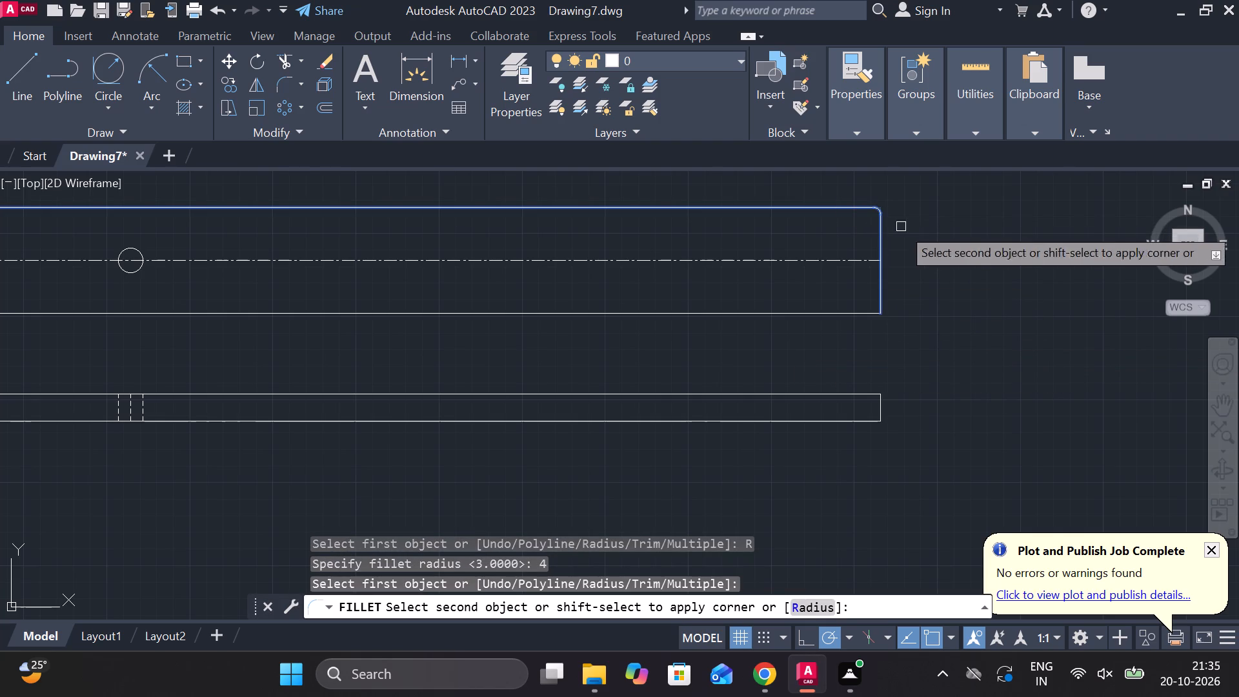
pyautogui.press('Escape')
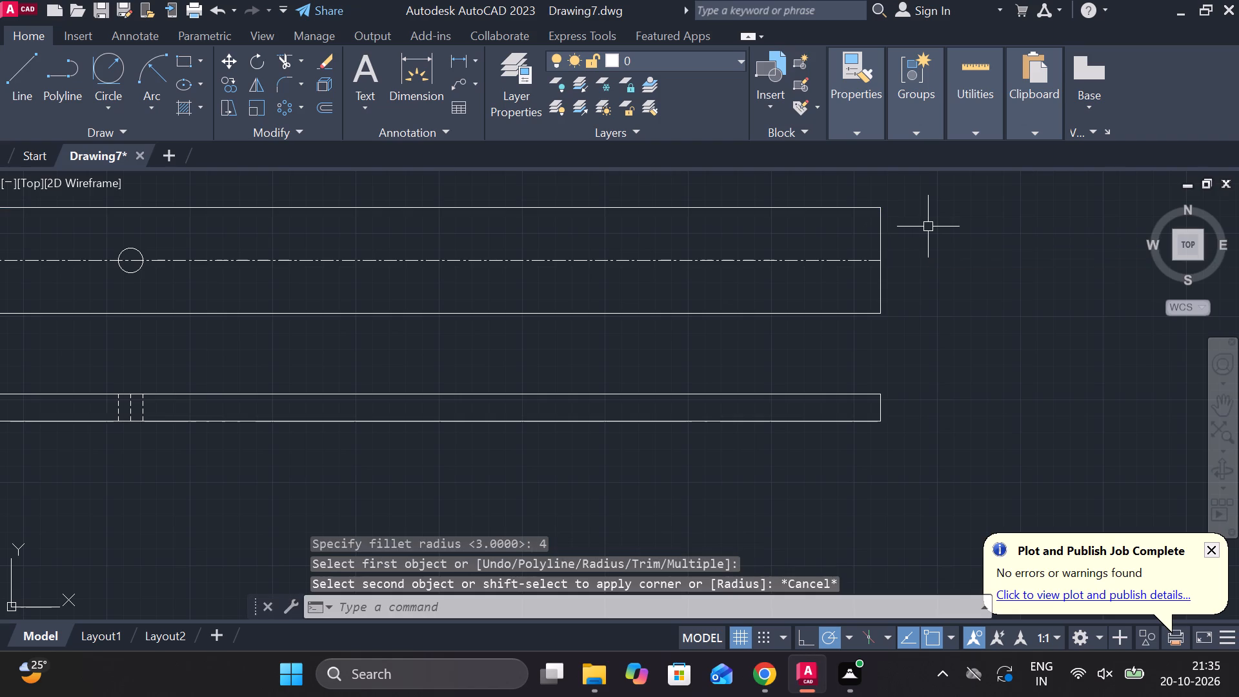
# Fillet the two outer corners at the upper view's square end with radius 10.
pyautogui.write('F R')
pyautogui.press('space')
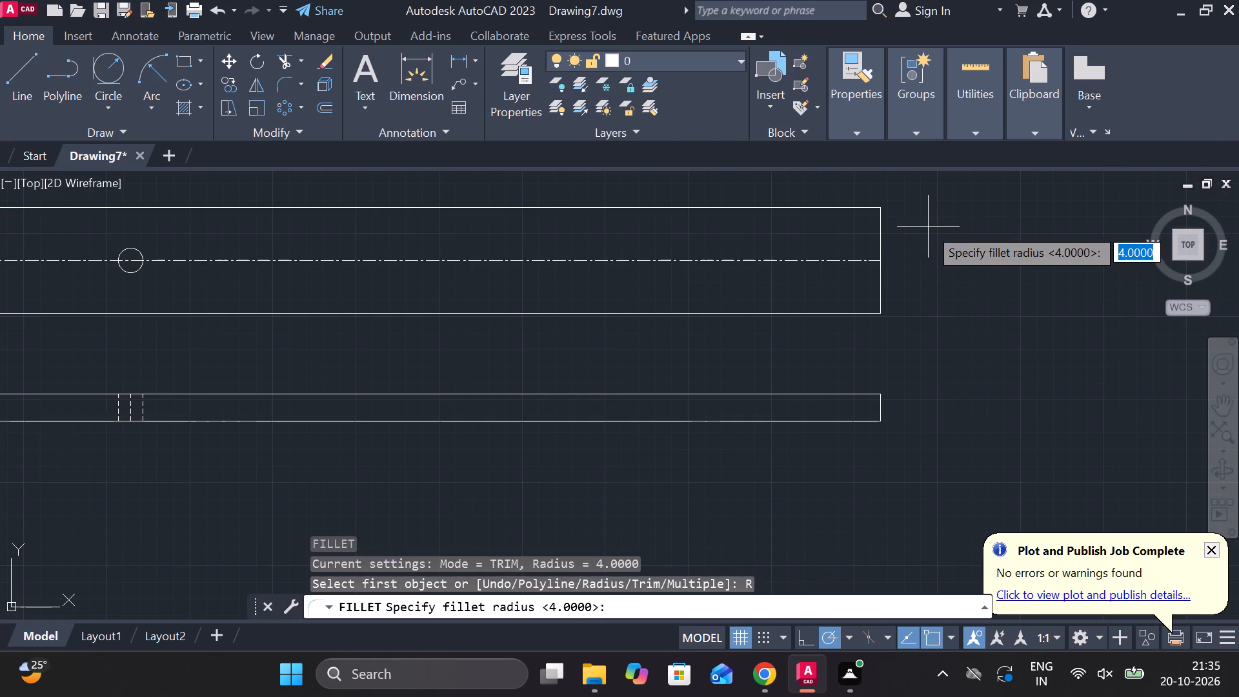
pyautogui.write('10')
pyautogui.press('Return')
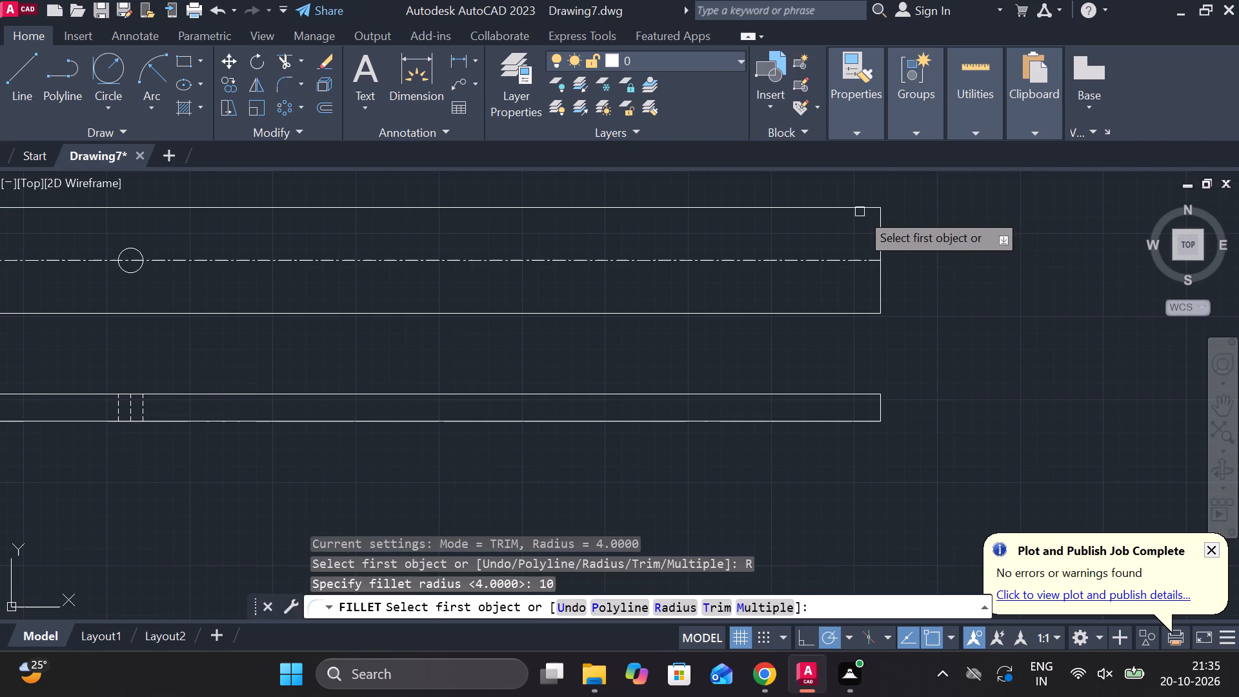
pyautogui.click(860, 212)
pyautogui.click(878, 230)
pyautogui.press('space')
pyautogui.click(883, 285)
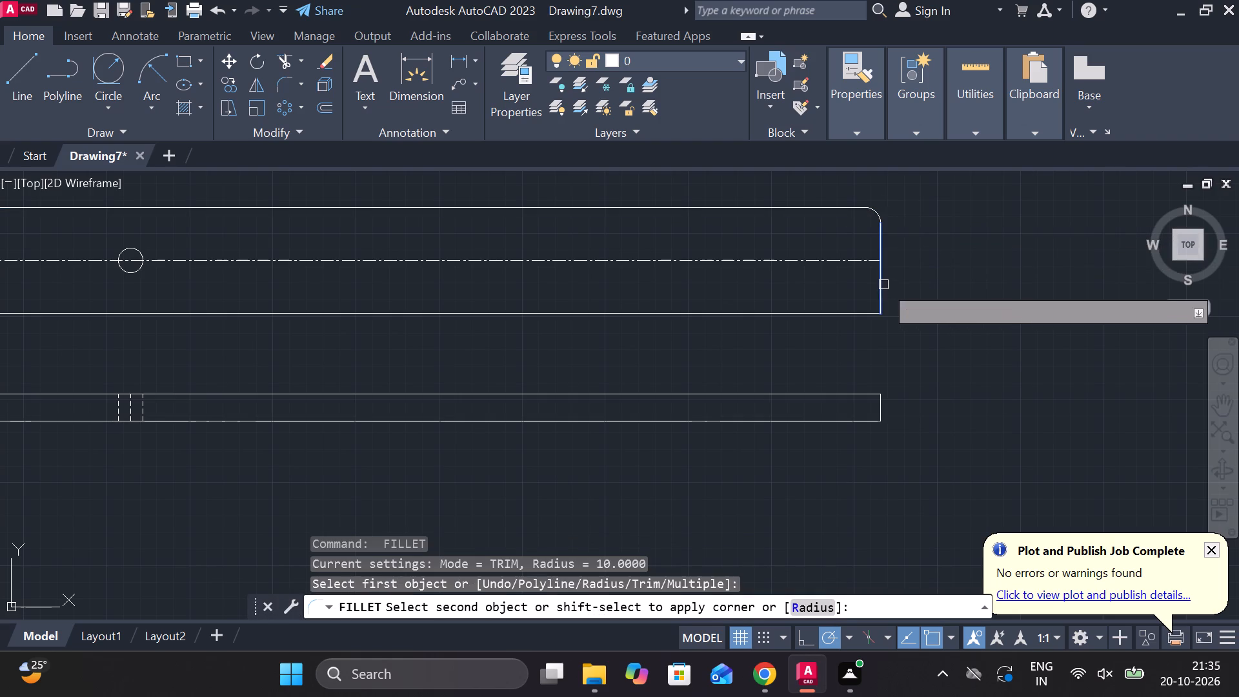
pyautogui.click(868, 312)
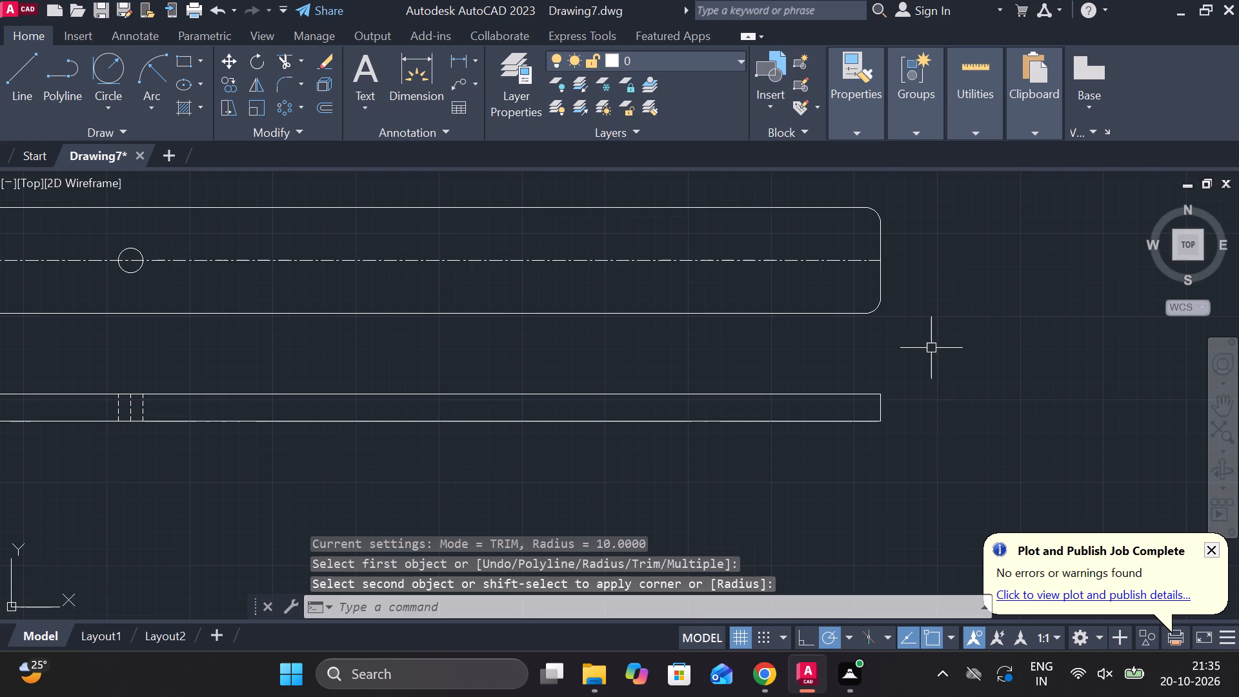
pyautogui.press('Escape')
# Fillet the two outer corners at the lower view's square end with radius 2.
pyautogui.moveTo(931, 348); pyautogui.dragTo(898, 348, button='middle')
pyautogui.scroll(1, 845, 394)
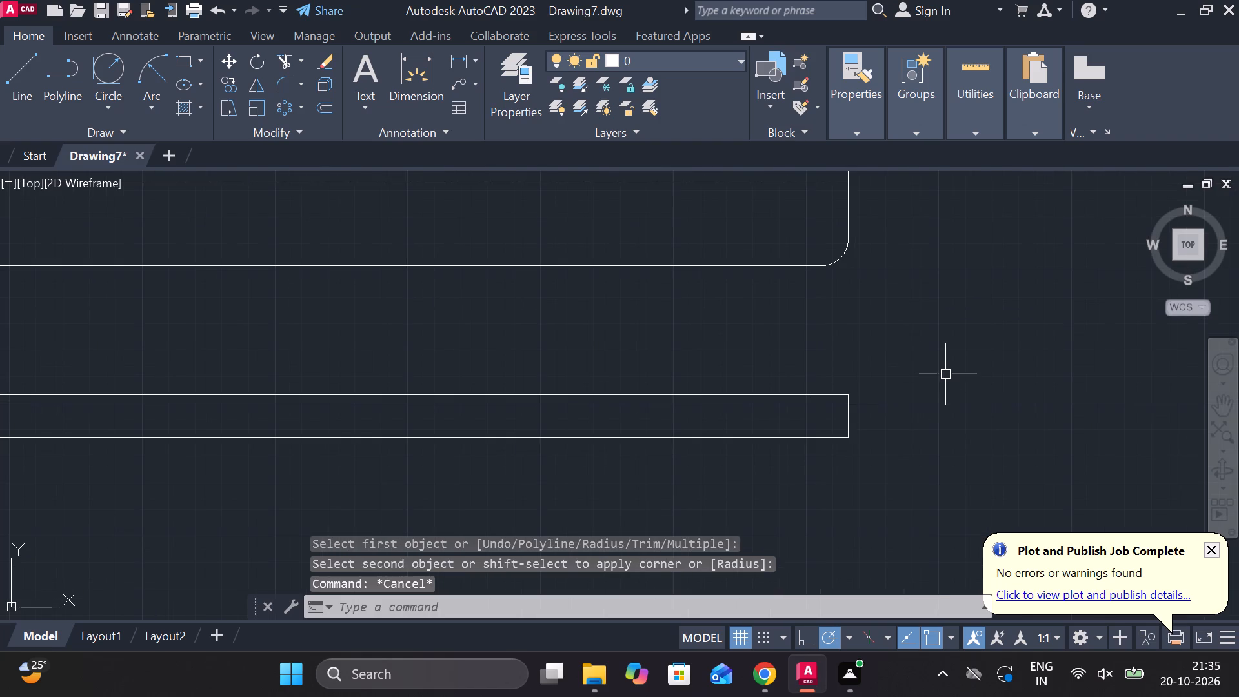
pyautogui.write('F R')
pyautogui.press('space')
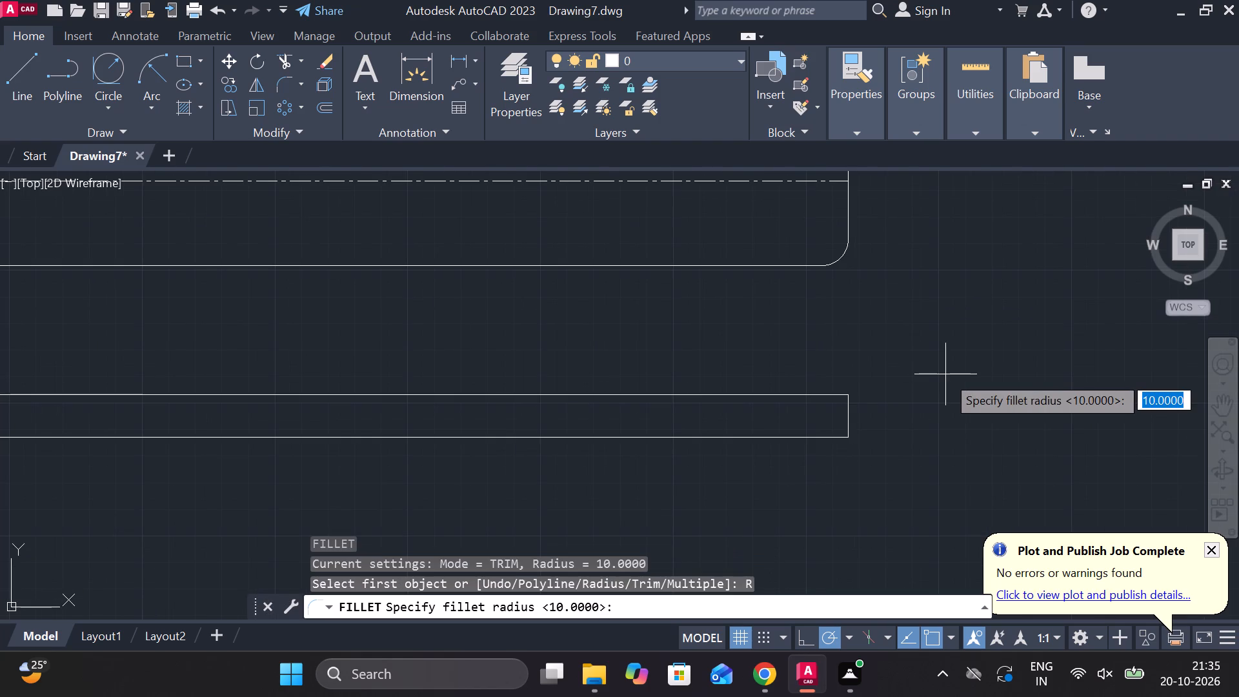
pyautogui.write('2')
pyautogui.press('space')
pyautogui.scroll(2, 878, 393)
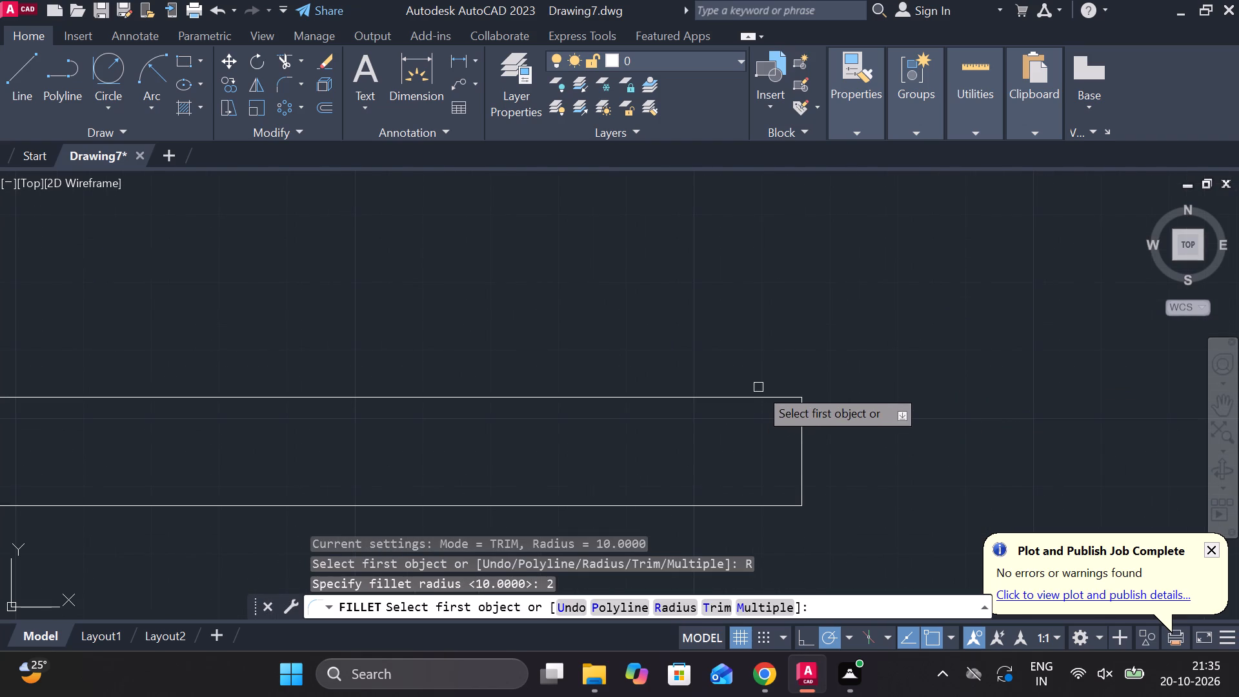
pyautogui.click(763, 396)
pyautogui.click(805, 426)
pyautogui.press('space')
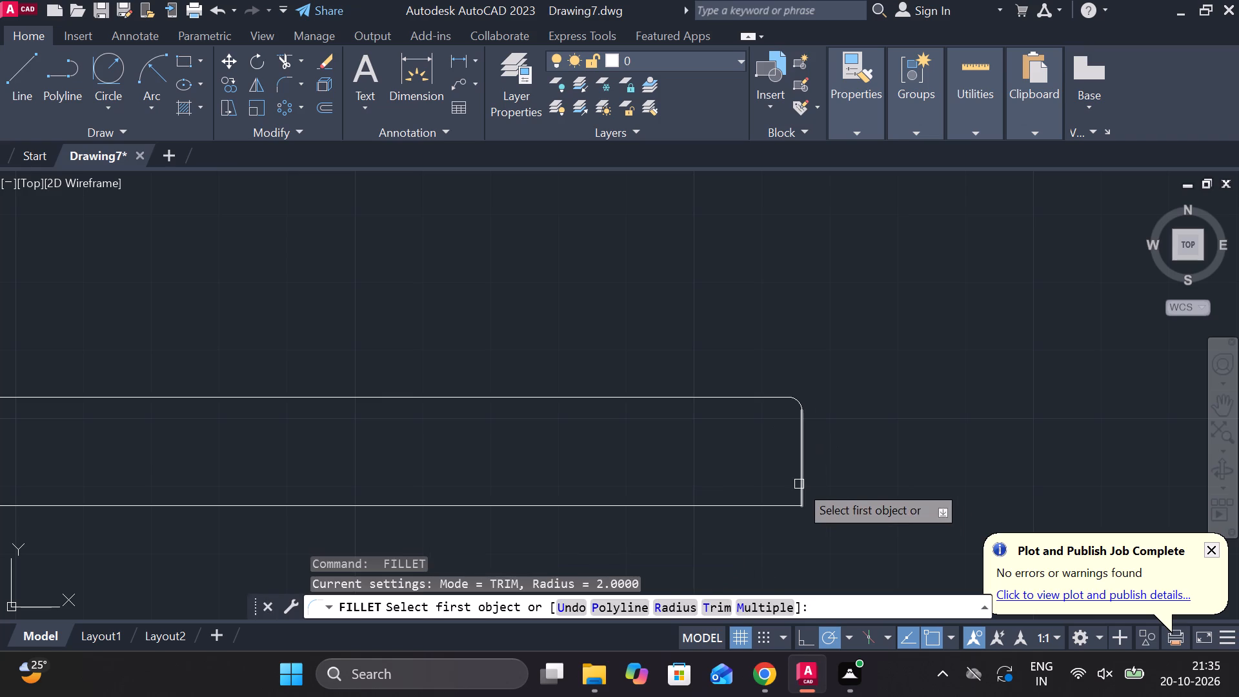
pyautogui.click(799, 483)
pyautogui.click(789, 506)
pyautogui.scroll(-4, 864, 465)
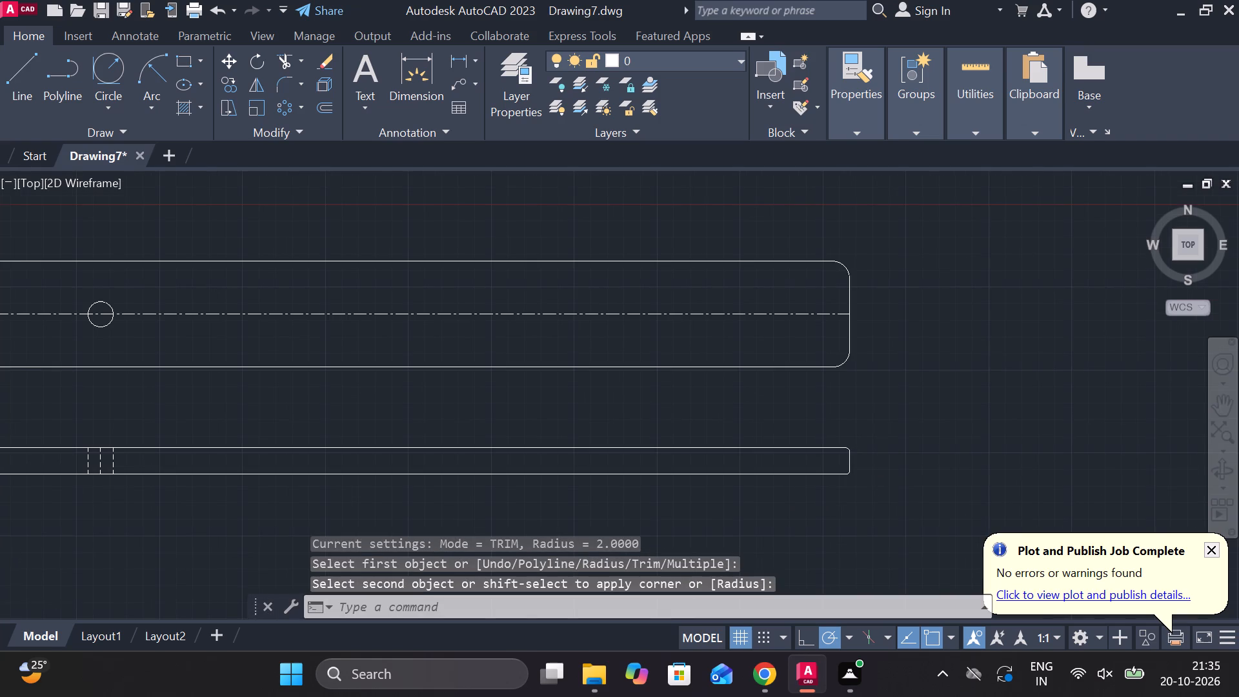
pyautogui.moveTo(861, 470); pyautogui.dragTo(902, 424, button='middle')
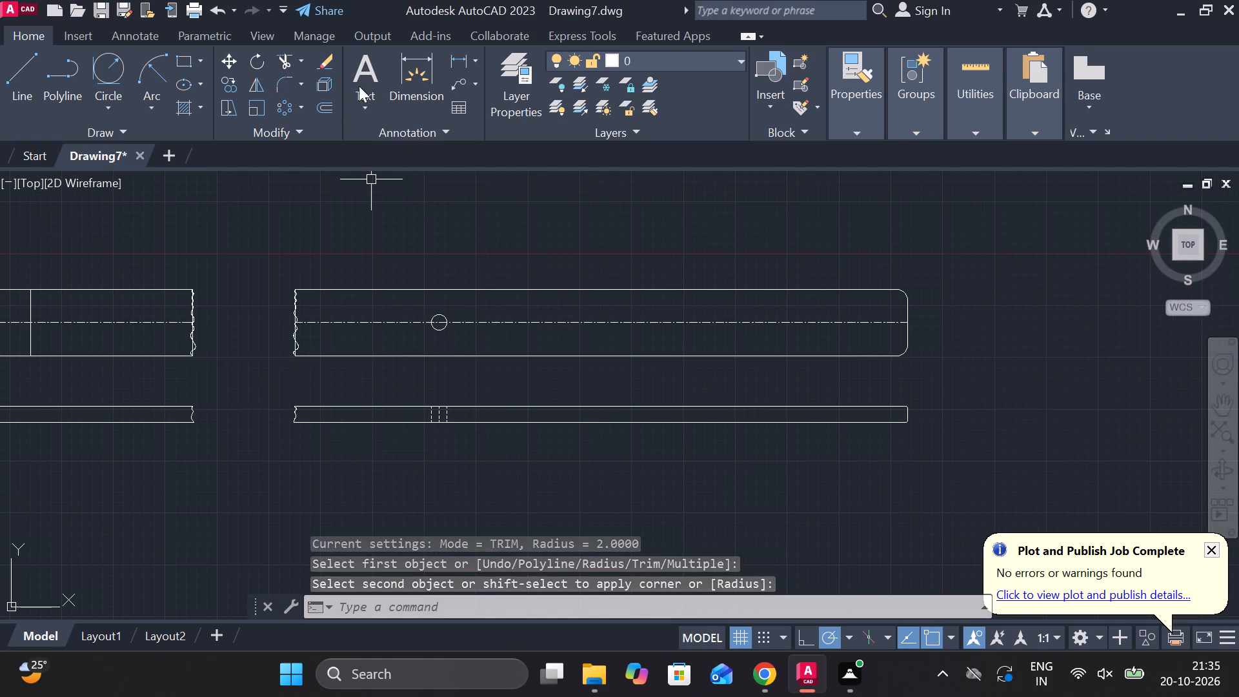
# Add a linear dimension for the part's overall length, placed below the lower view's thick-section length dimension.
pyautogui.click(464, 61)
pyautogui.scroll(2, 958, 400)
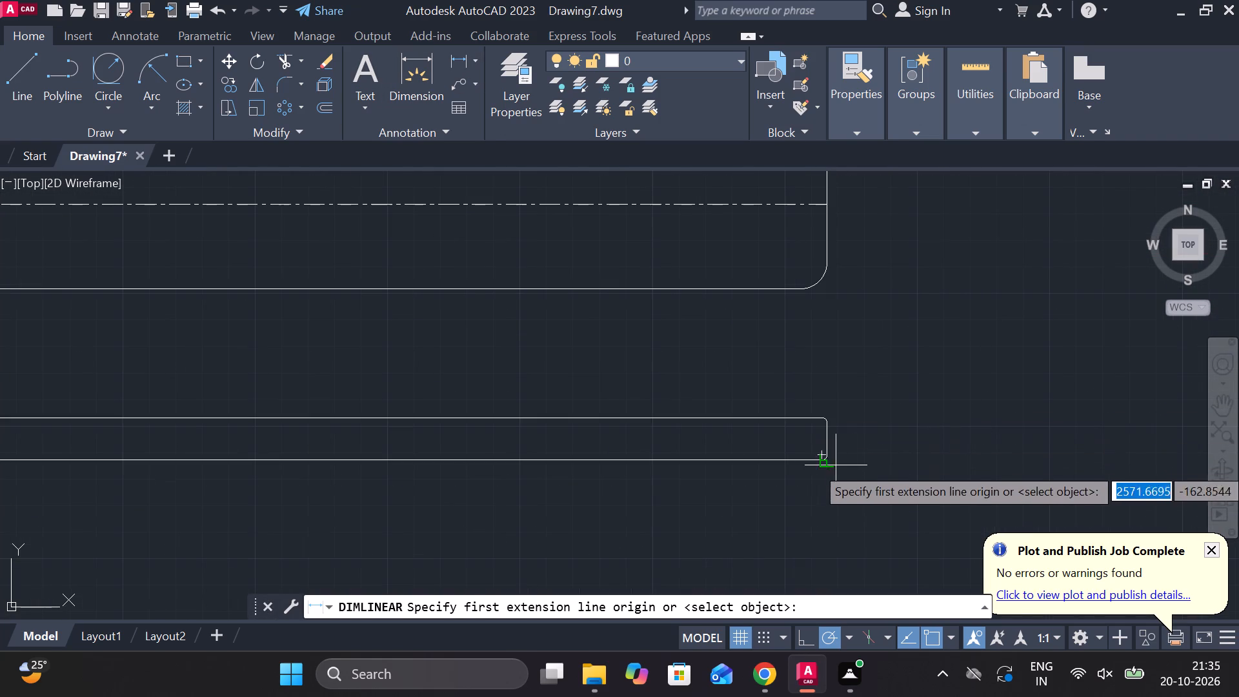
pyautogui.scroll(2, 833, 441)
pyautogui.click(823, 441)
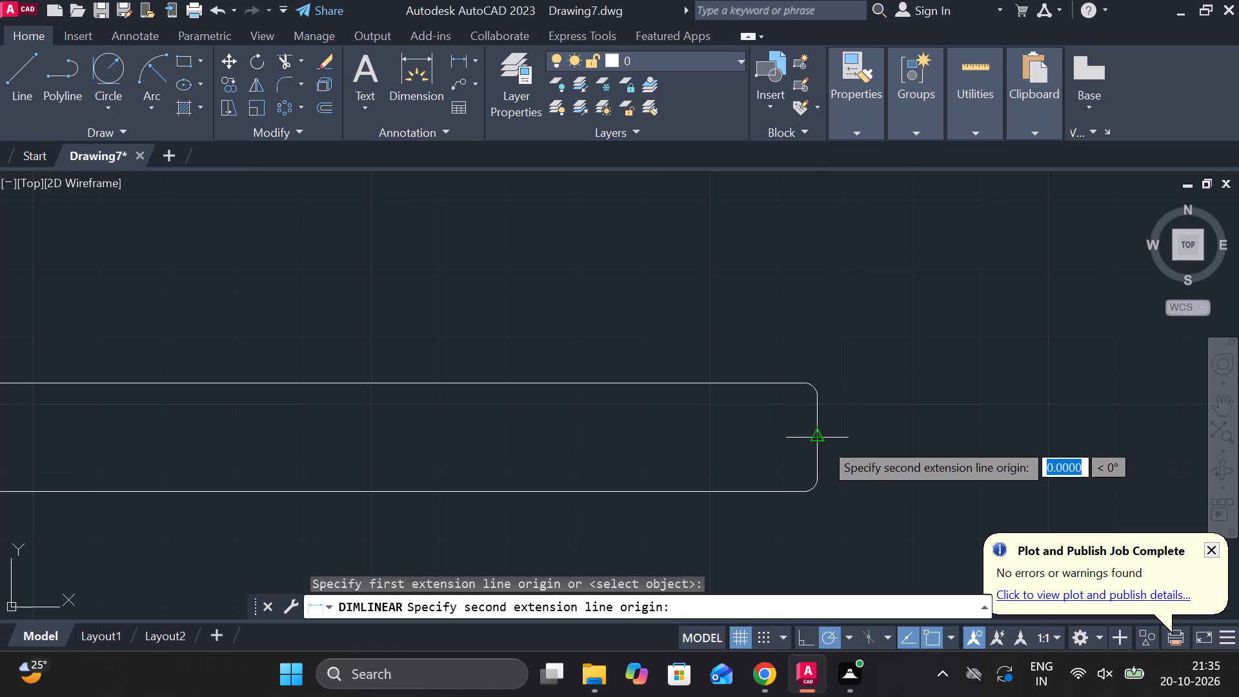
pyautogui.scroll(-8, 823, 441)
pyautogui.scroll(6, 629, 448)
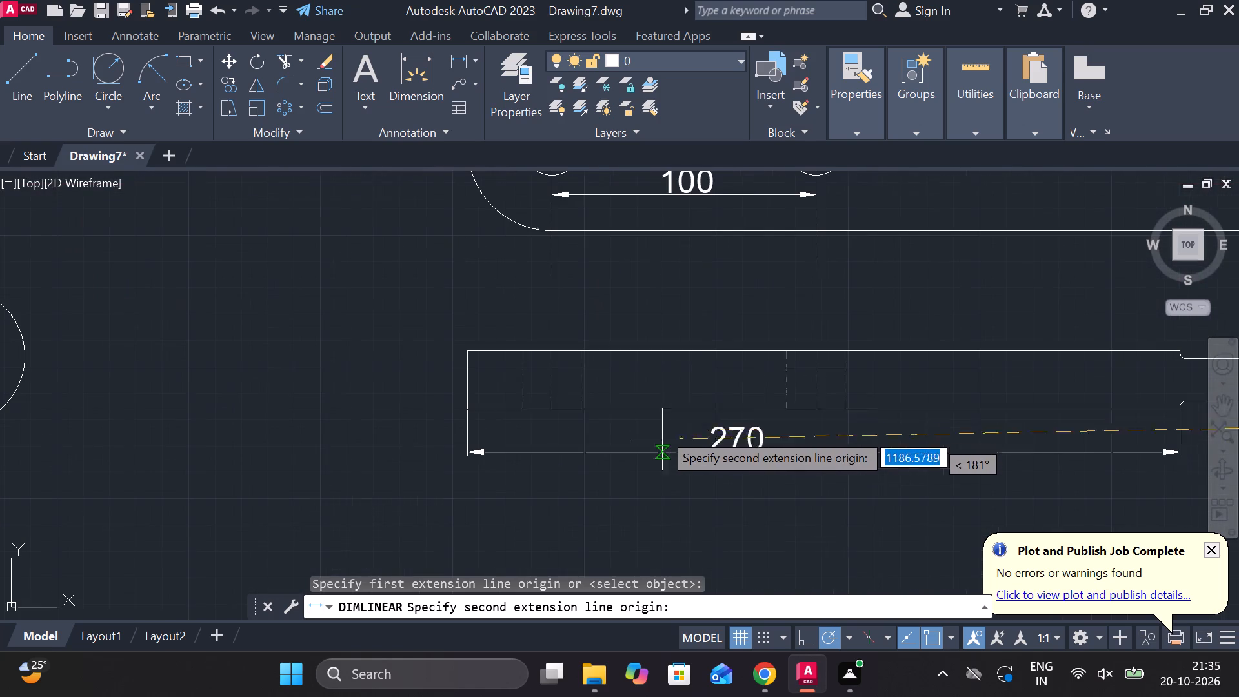
pyautogui.click(472, 379)
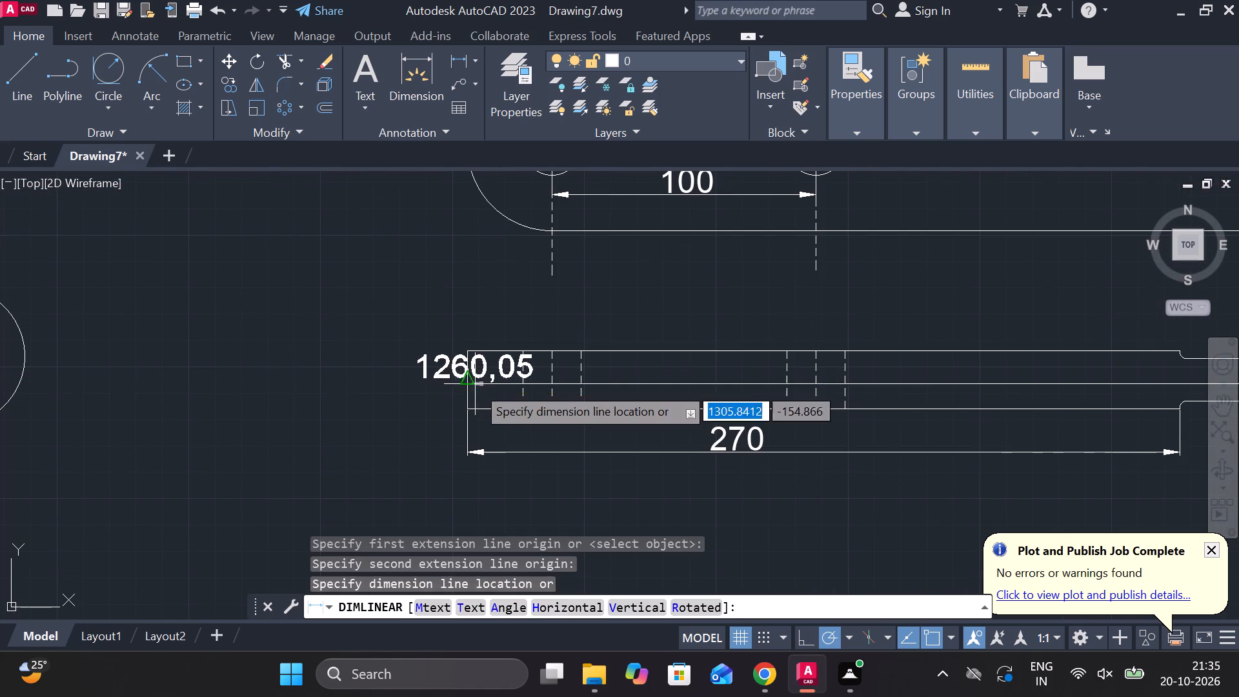
pyautogui.scroll(-1, 478, 402)
pyautogui.scroll(2, 473, 402)
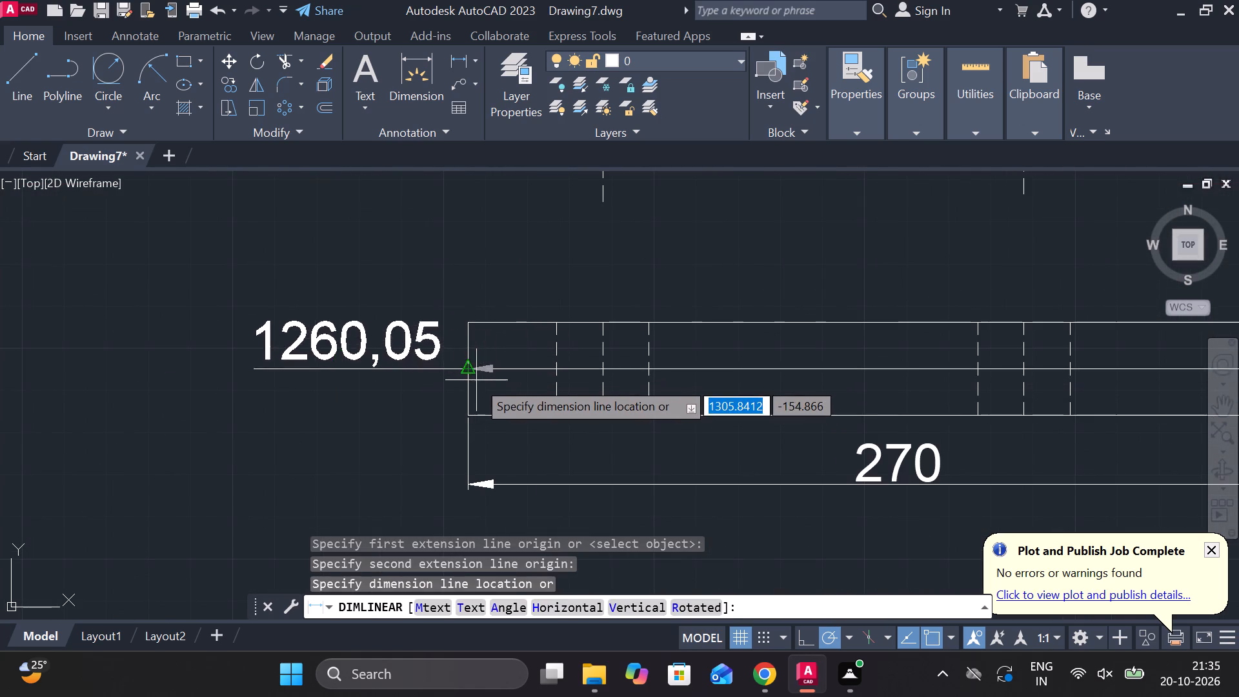
pyautogui.scroll(-2, 545, 398)
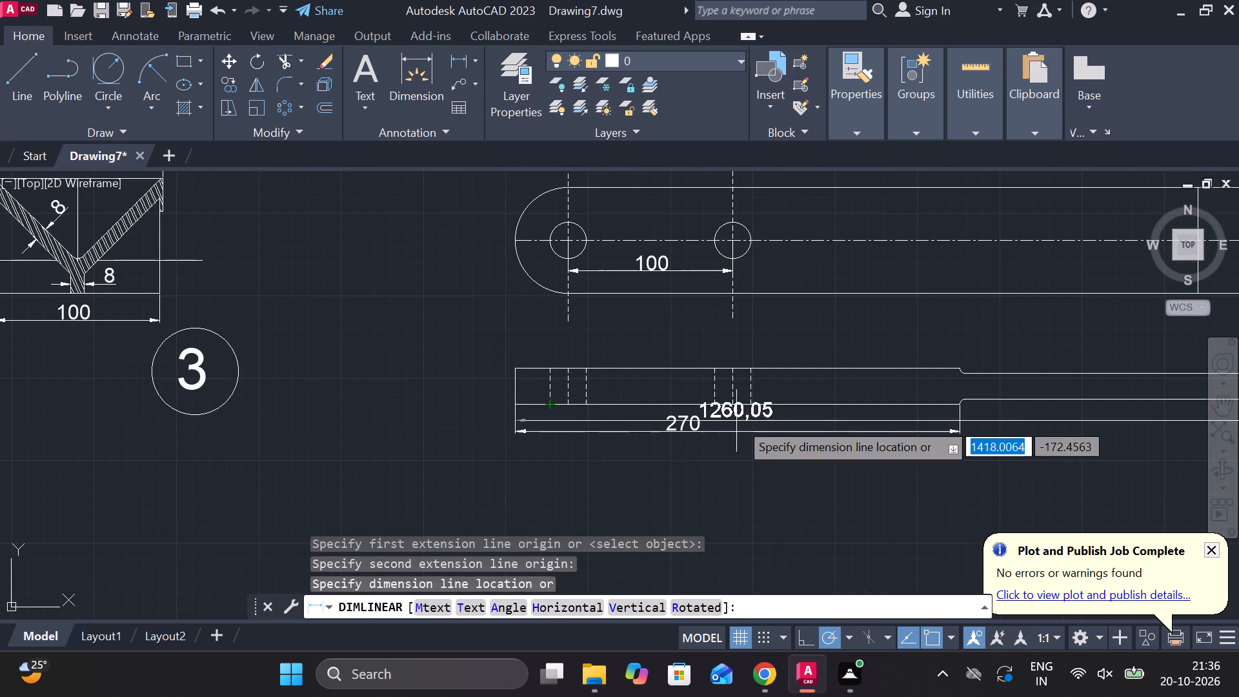
pyautogui.moveTo(722, 419); pyautogui.dragTo(446, 383, button='middle')
pyautogui.scroll(-3, 652, 419)
pyautogui.scroll(1, 697, 427)
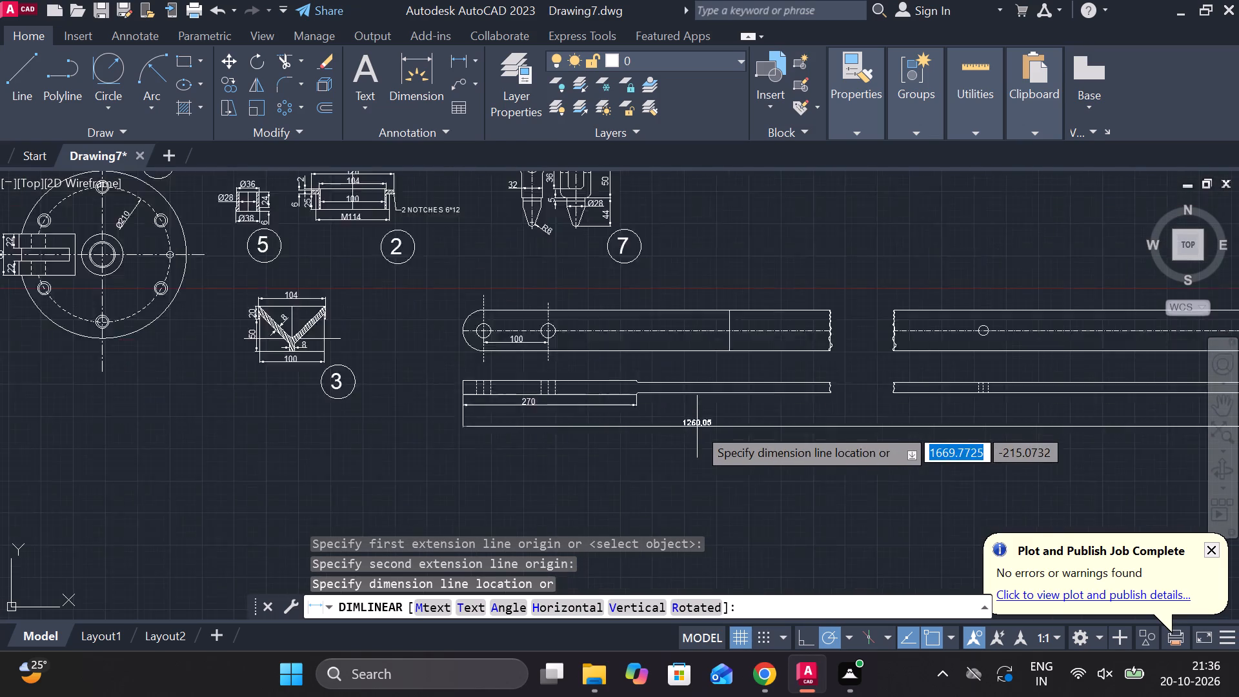
pyautogui.scroll(1, 697, 427)
pyautogui.moveTo(807, 432); pyautogui.dragTo(662, 392, button='middle')
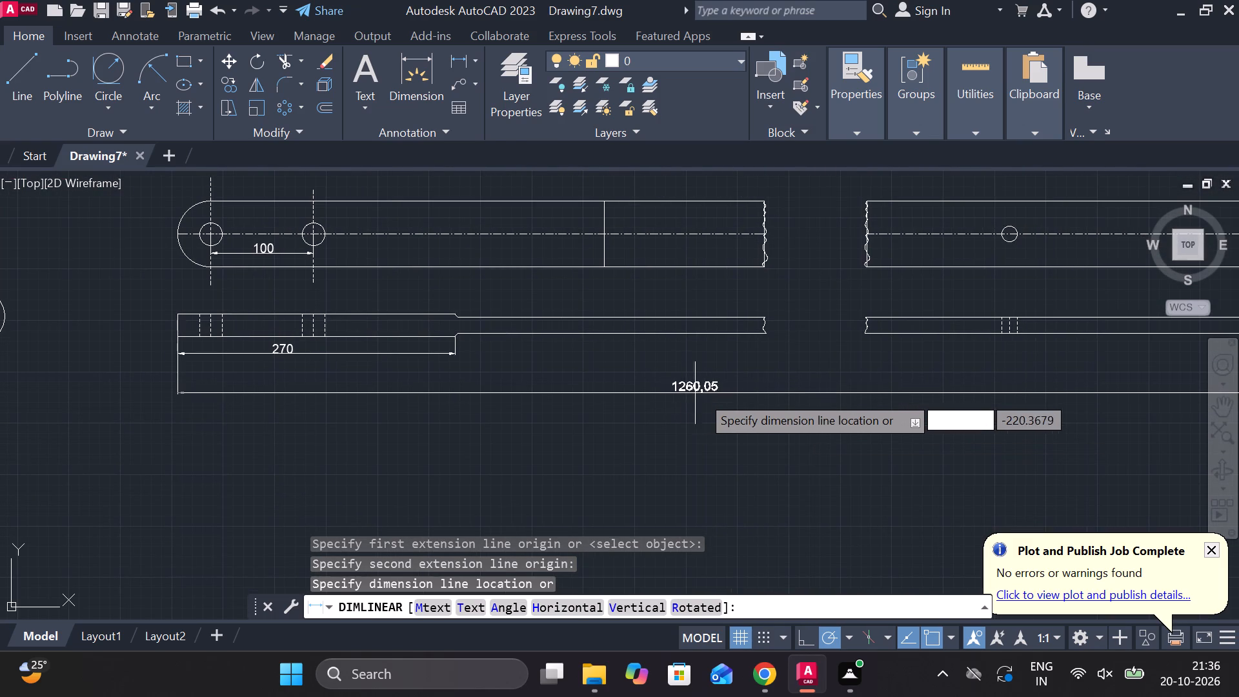
pyautogui.scroll(-2, 732, 396)
pyautogui.scroll(1, 744, 407)
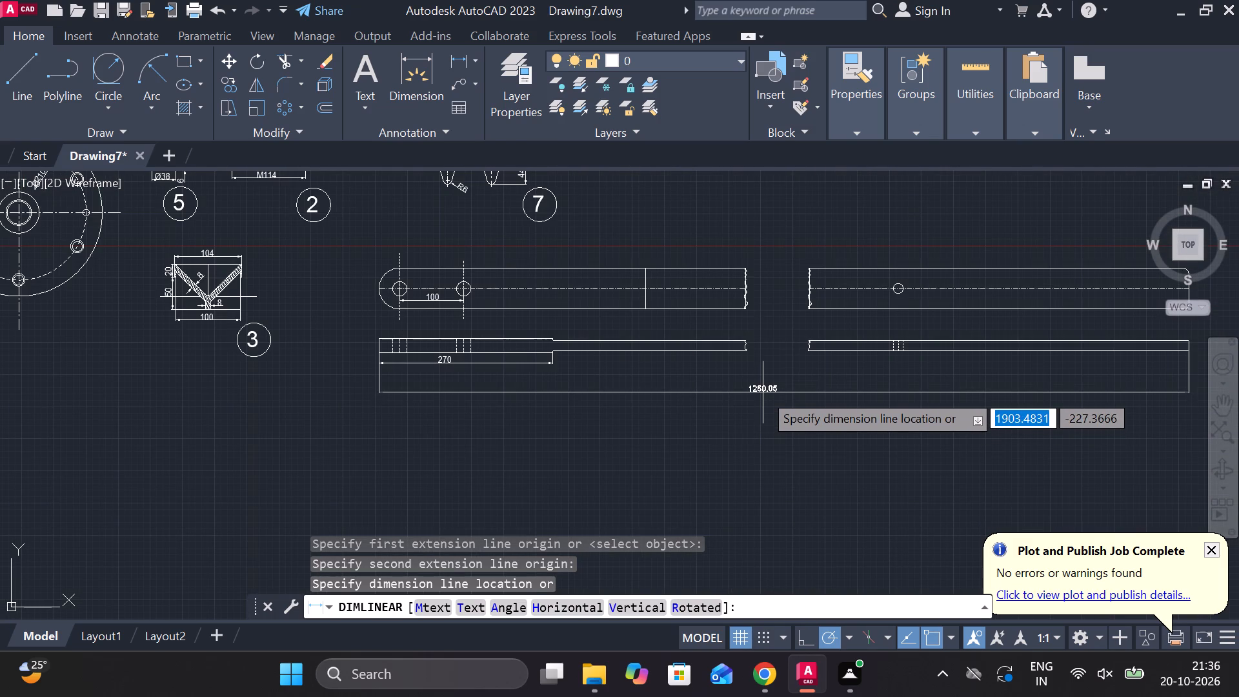
pyautogui.click(756, 388)
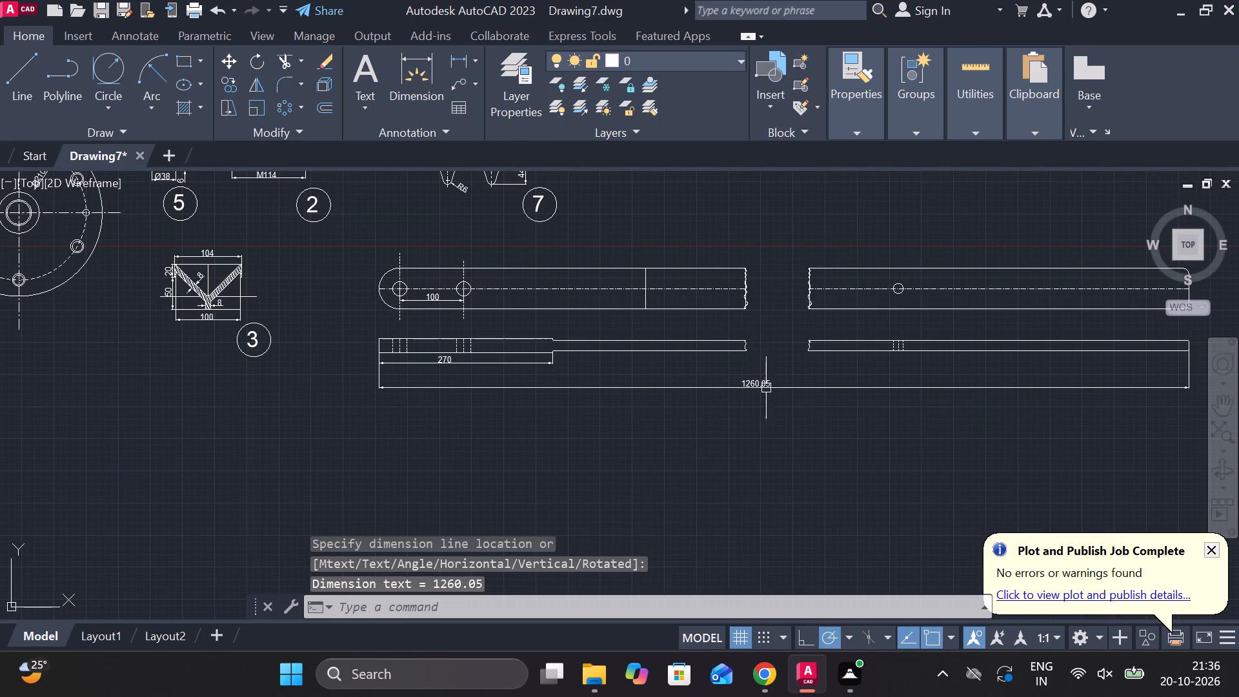
# Override the long part's overall length dimension text with 1260.
pyautogui.scroll(2, 774, 388)
pyautogui.press('Escape')
pyautogui.doubleClick(736, 378)
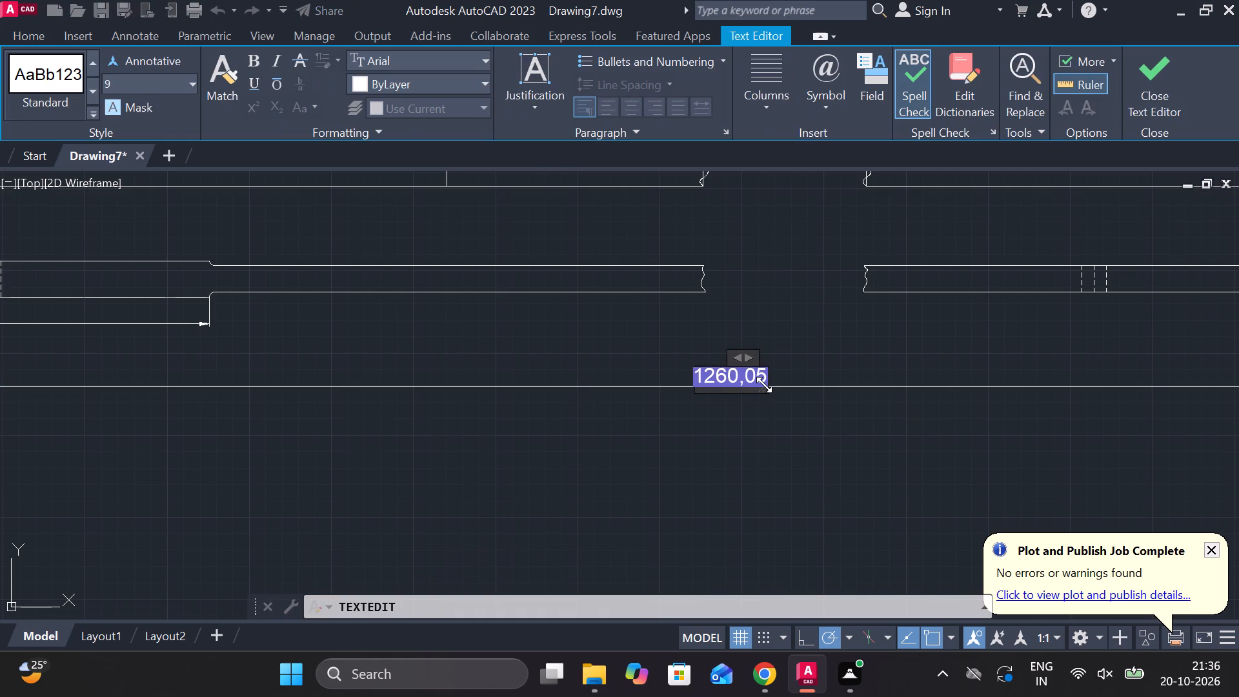
pyautogui.press('Right')
pyautogui.press('Right')
pyautogui.press('Right')
pyautogui.press('BackSpace')
pyautogui.press('BackSpace')
pyautogui.write('126')
pyautogui.press('0')
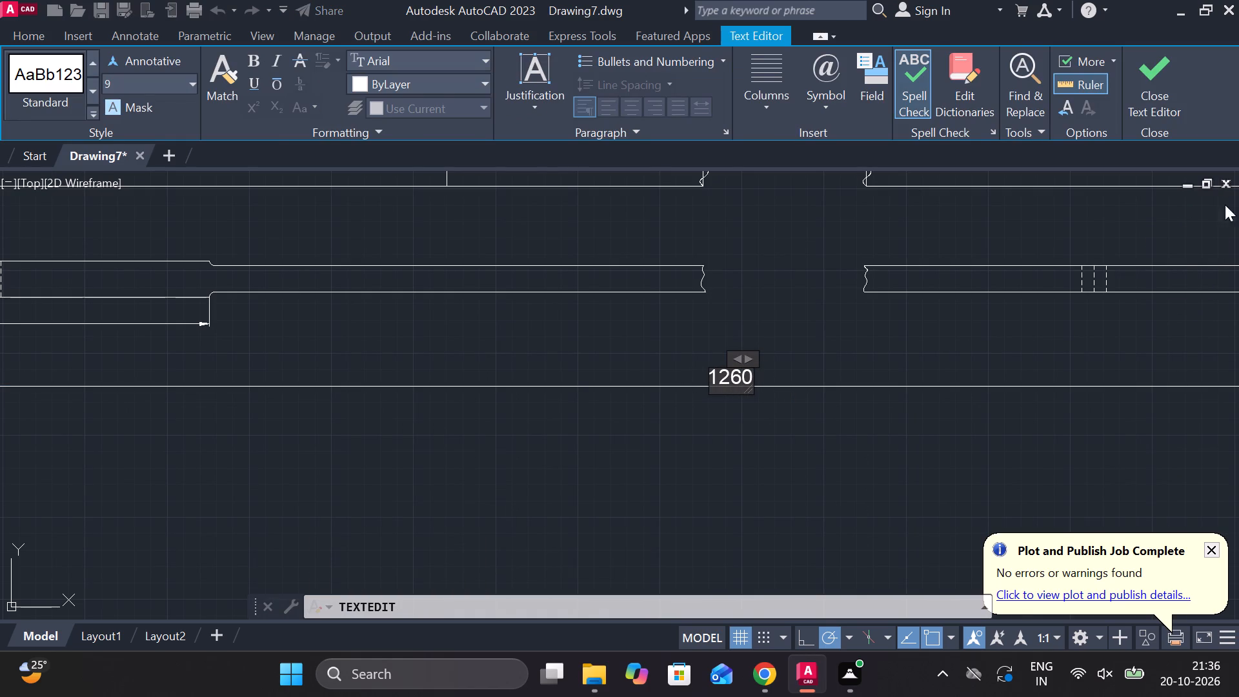
pyautogui.click(1165, 81)
pyautogui.scroll(-2, 836, 319)
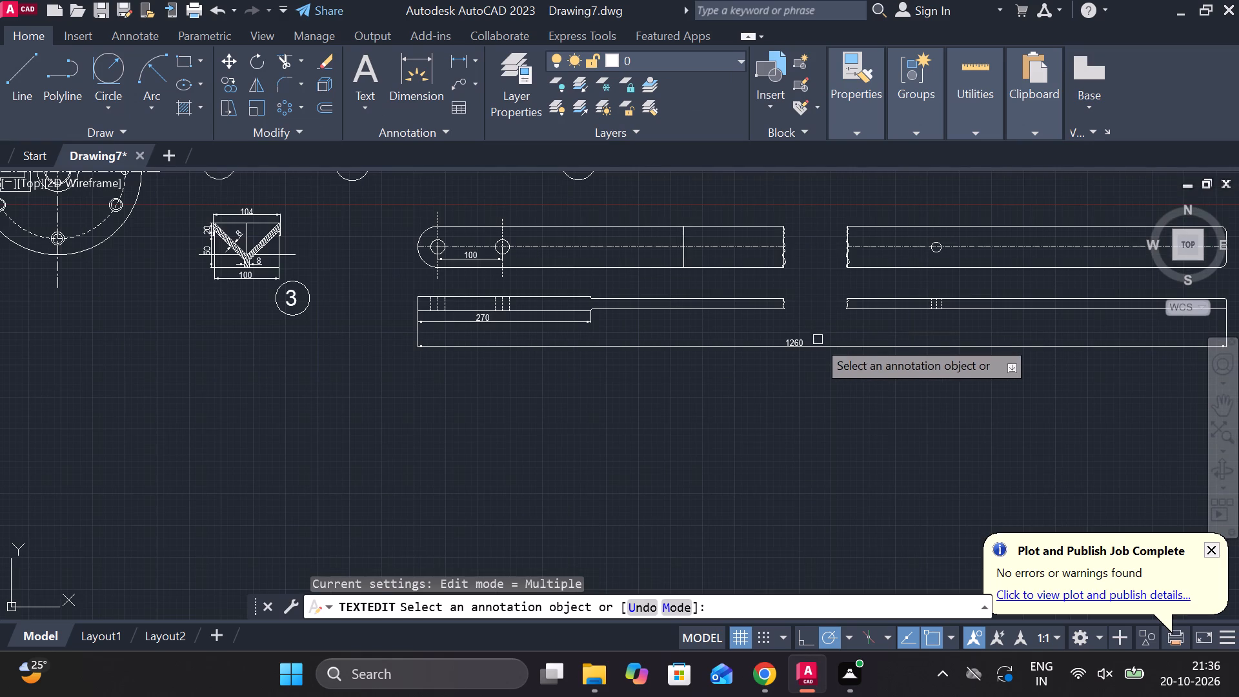
pyautogui.scroll(1, 810, 322)
pyautogui.scroll(-3, 810, 326)
pyautogui.scroll(1, 760, 345)
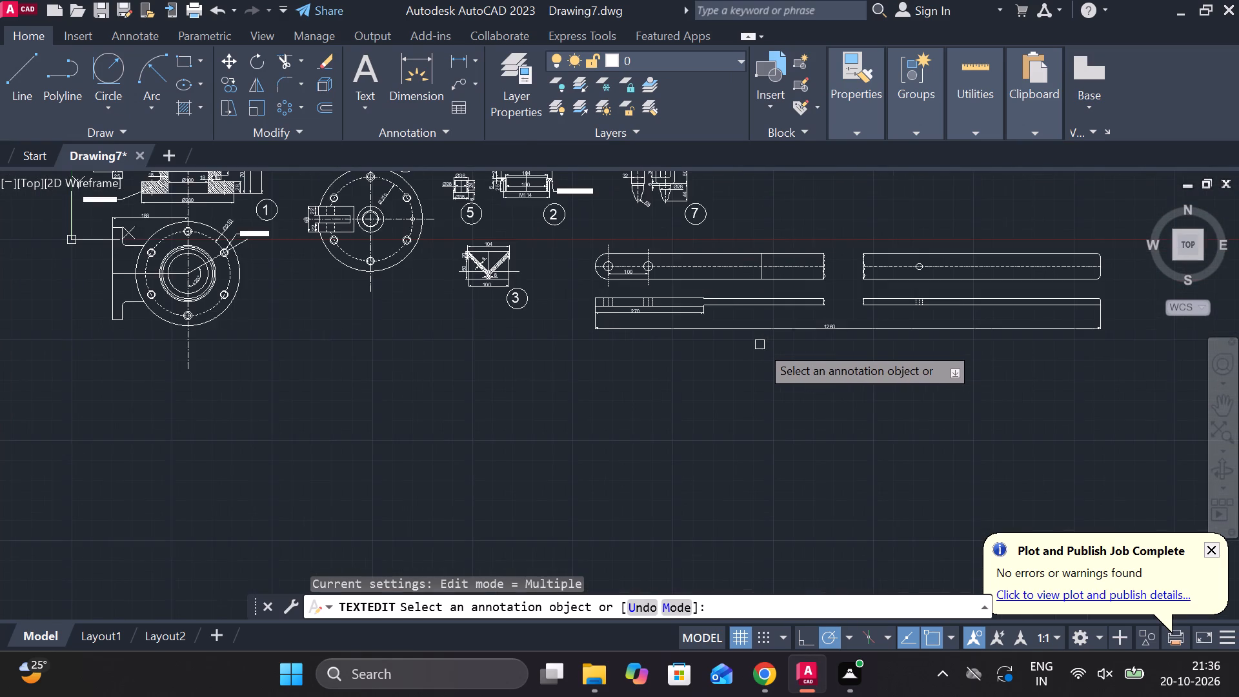
pyautogui.moveTo(760, 345); pyautogui.dragTo(760, 407, button='middle')
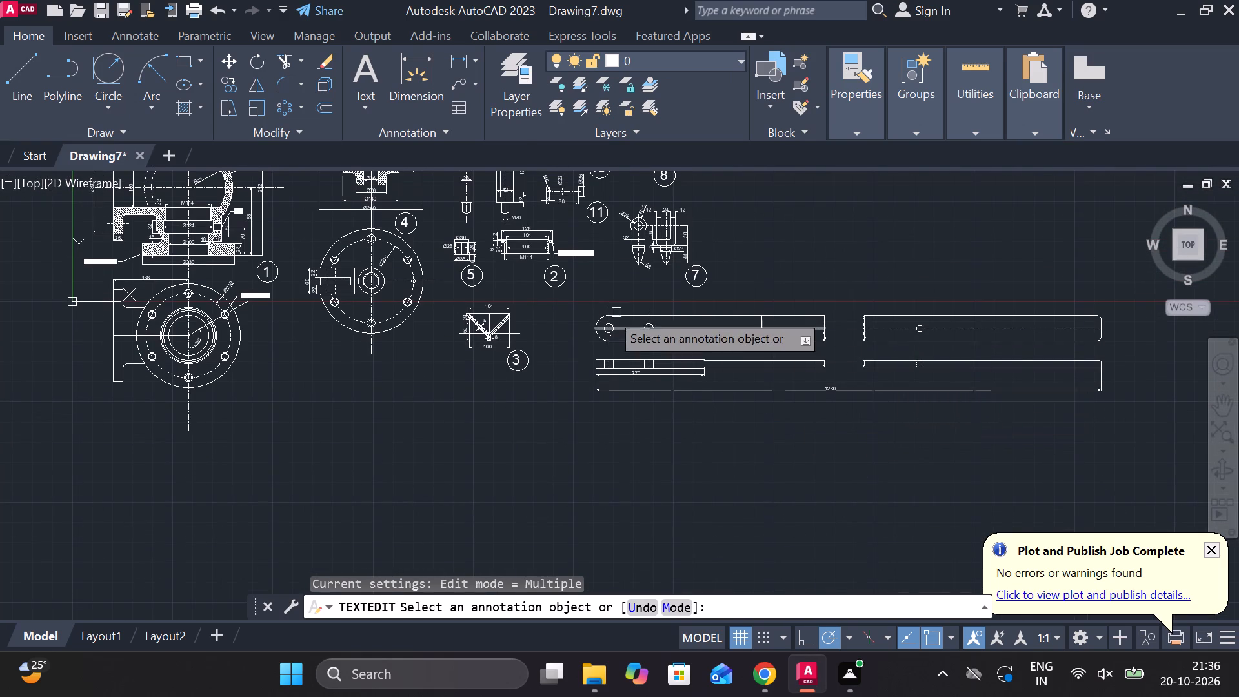
pyautogui.scroll(1, 599, 310)
pyautogui.moveTo(576, 316); pyautogui.dragTo(657, 449, button='middle')
pyautogui.moveTo(658, 447); pyautogui.dragTo(471, 294, button='middle')
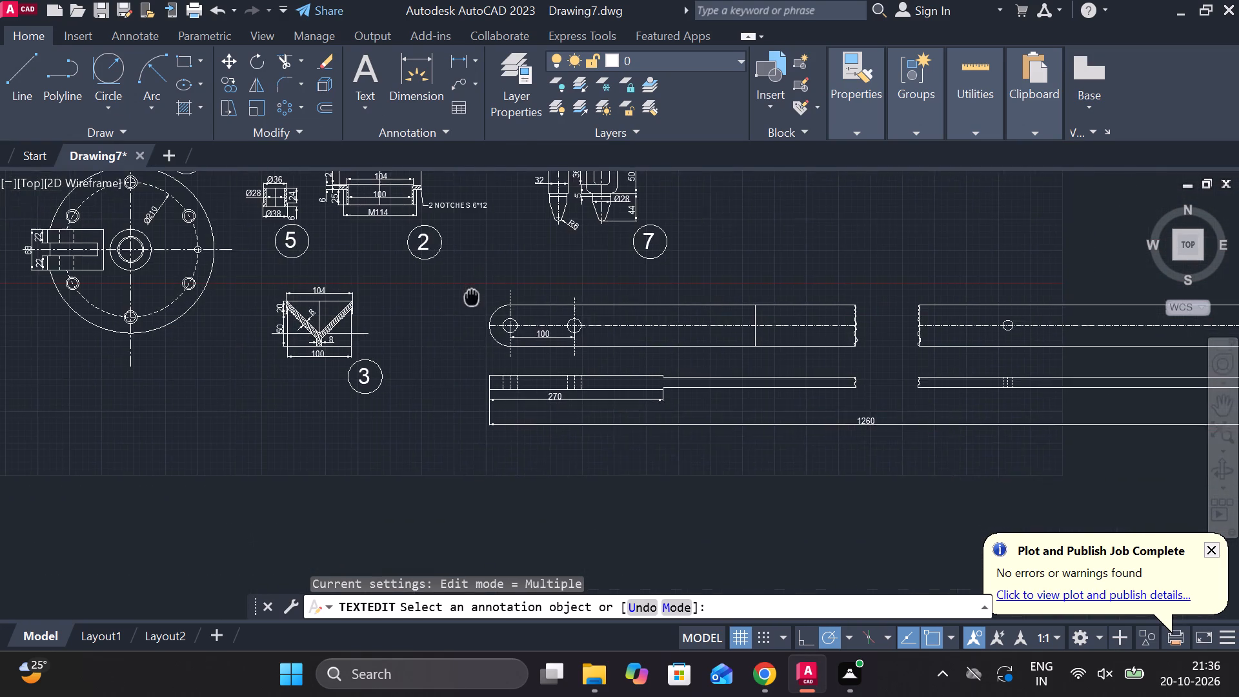
pyautogui.moveTo(471, 294); pyautogui.dragTo(471, 294, button='middle')
pyautogui.scroll(1, 512, 296)
pyautogui.press('Escape')
# Inspect the text of part 11's 80 length dimension and of the long part's 1260 overall dimension.
pyautogui.moveTo(510, 281); pyautogui.dragTo(561, 502, button='middle')
pyautogui.scroll(1, 447, 274)
pyautogui.moveTo(447, 271); pyautogui.dragTo(490, 390, button='middle')
pyautogui.scroll(2, 455, 325)
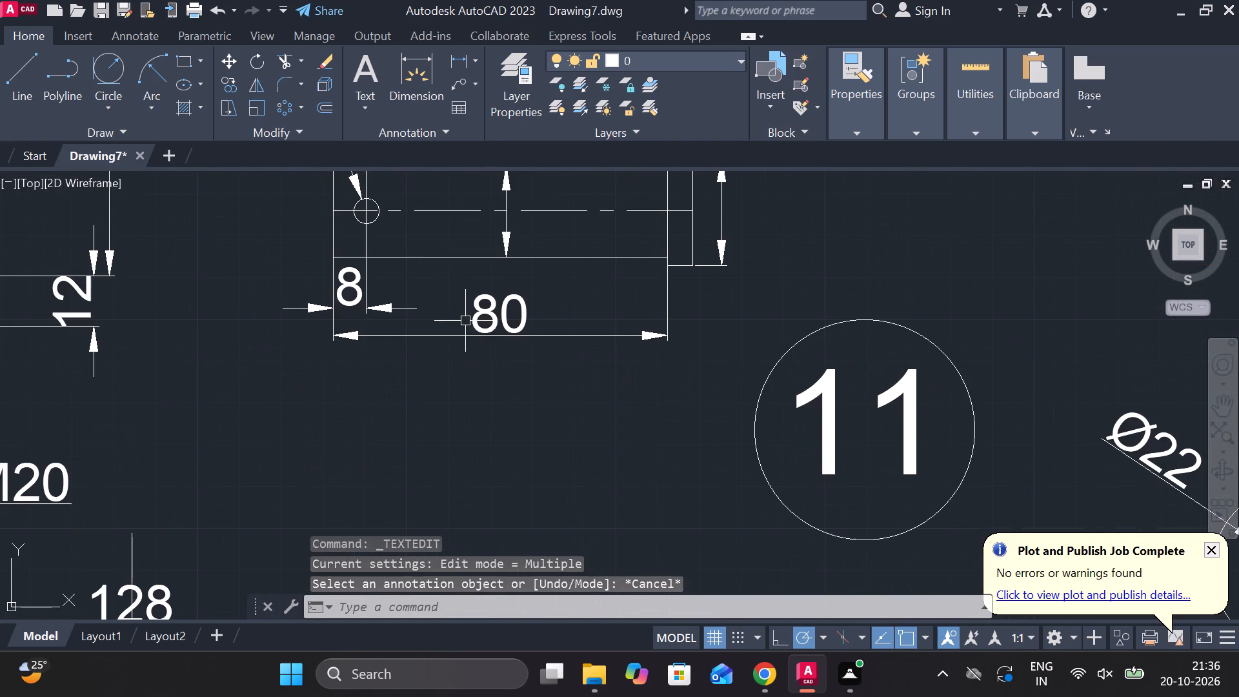
pyautogui.click(485, 310)
pyautogui.doubleClick(485, 310)
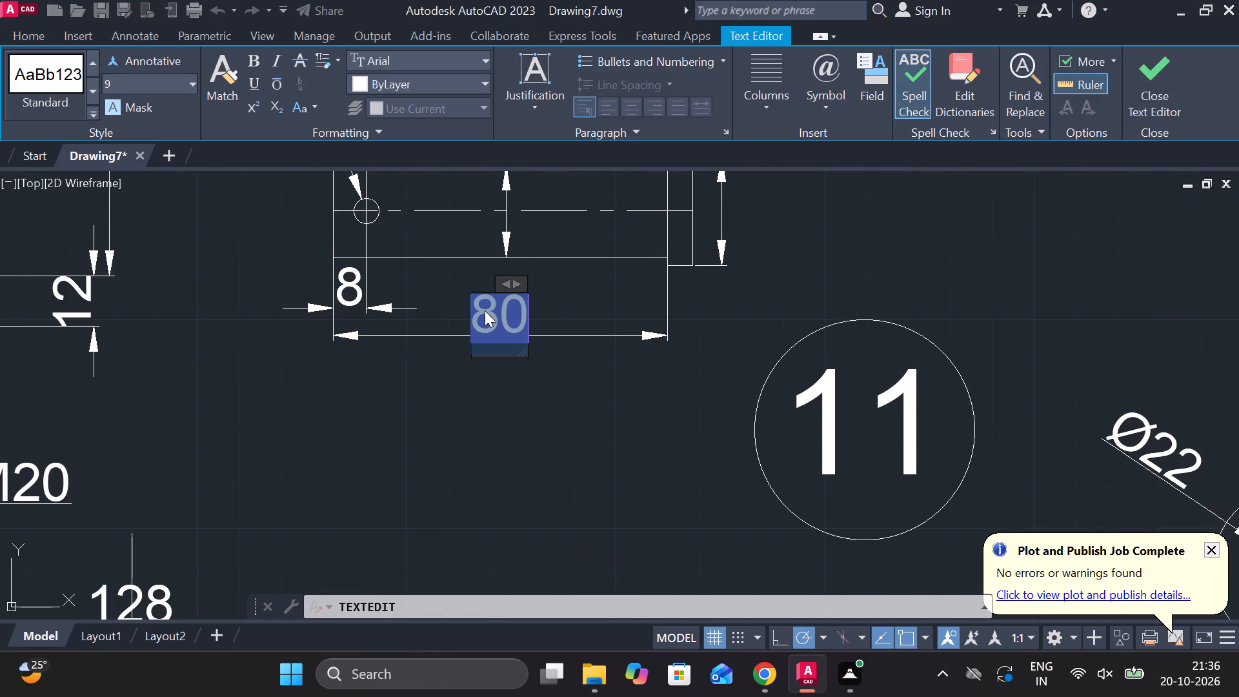
pyautogui.press('Escape')
pyautogui.scroll(-3, 558, 389)
pyautogui.moveTo(1026, 501); pyautogui.dragTo(1009, 501, button='middle')
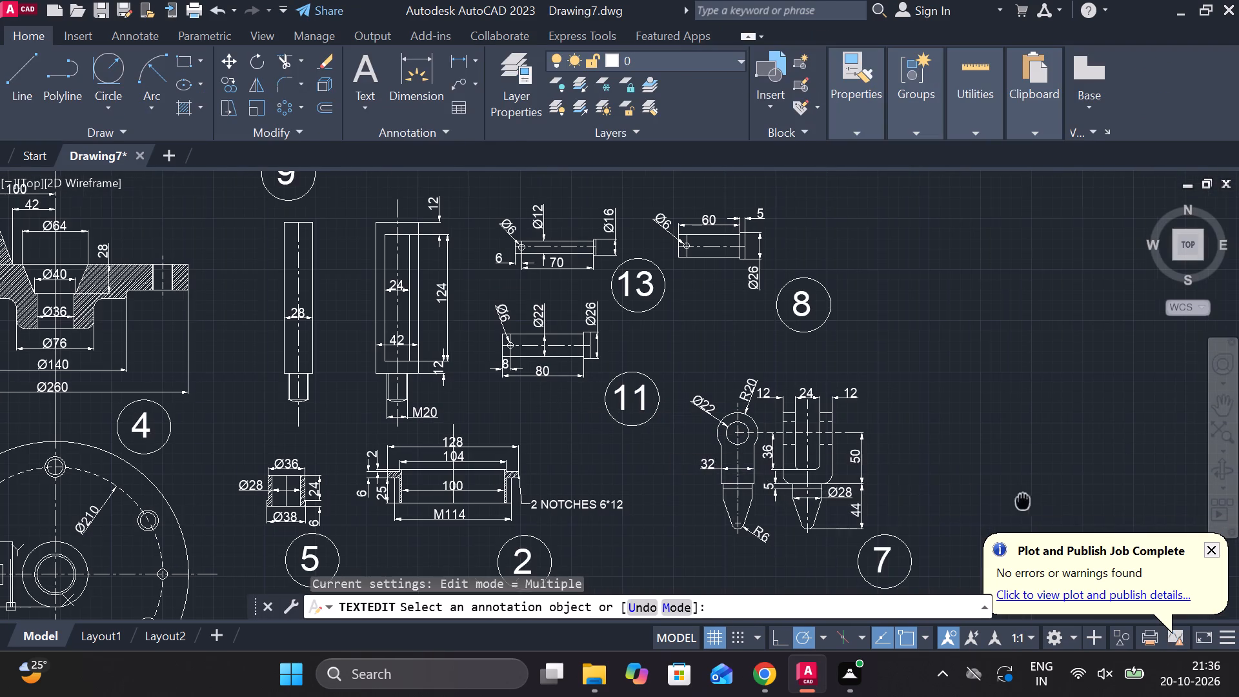
pyautogui.moveTo(1009, 501); pyautogui.dragTo(785, 216, button='middle')
pyautogui.scroll(1, 894, 357)
pyautogui.moveTo(892, 357); pyautogui.dragTo(582, 94, button='middle')
pyautogui.scroll(-1, 794, 296)
pyautogui.press('Escape')
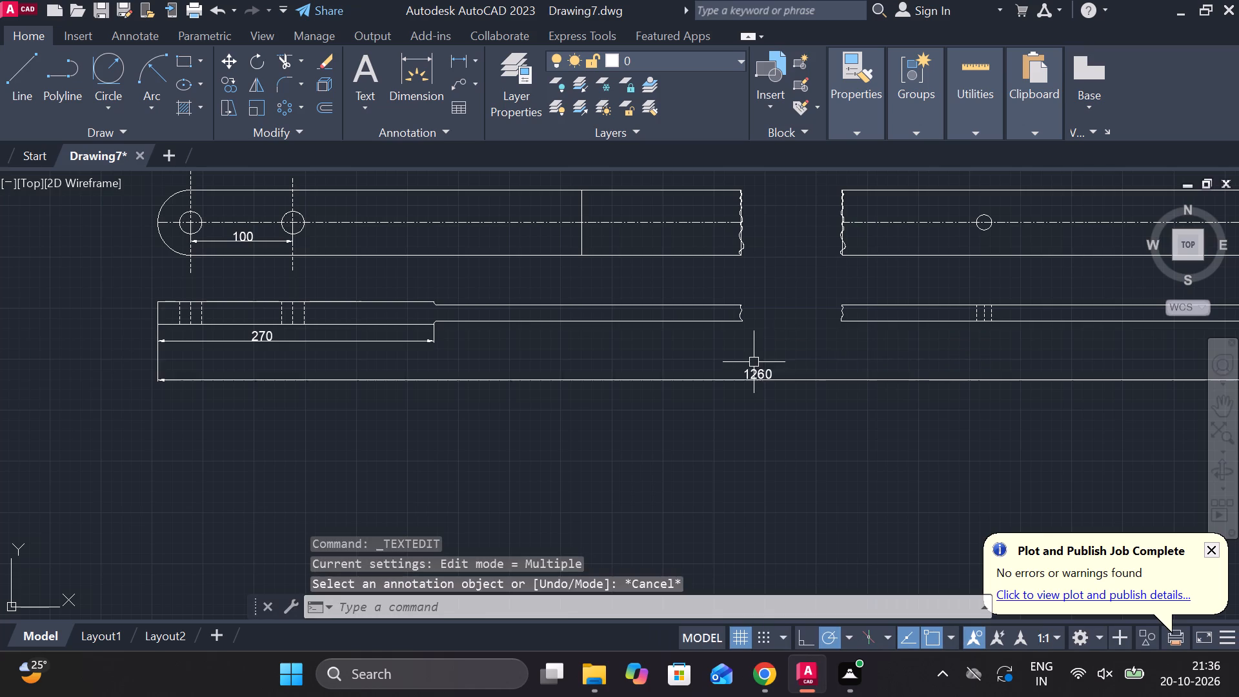
pyautogui.click(754, 362)
pyautogui.scroll(2, 765, 374)
pyautogui.press('Escape')
pyautogui.doubleClick(760, 370)
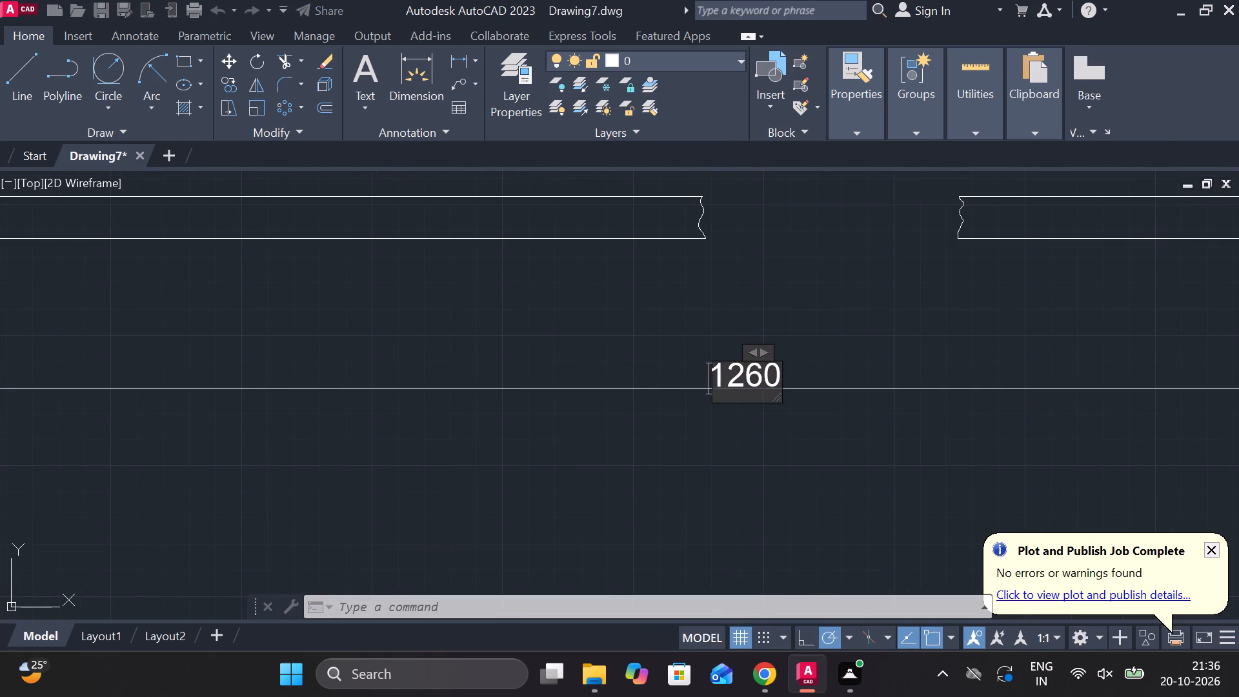
pyautogui.click(1156, 90)
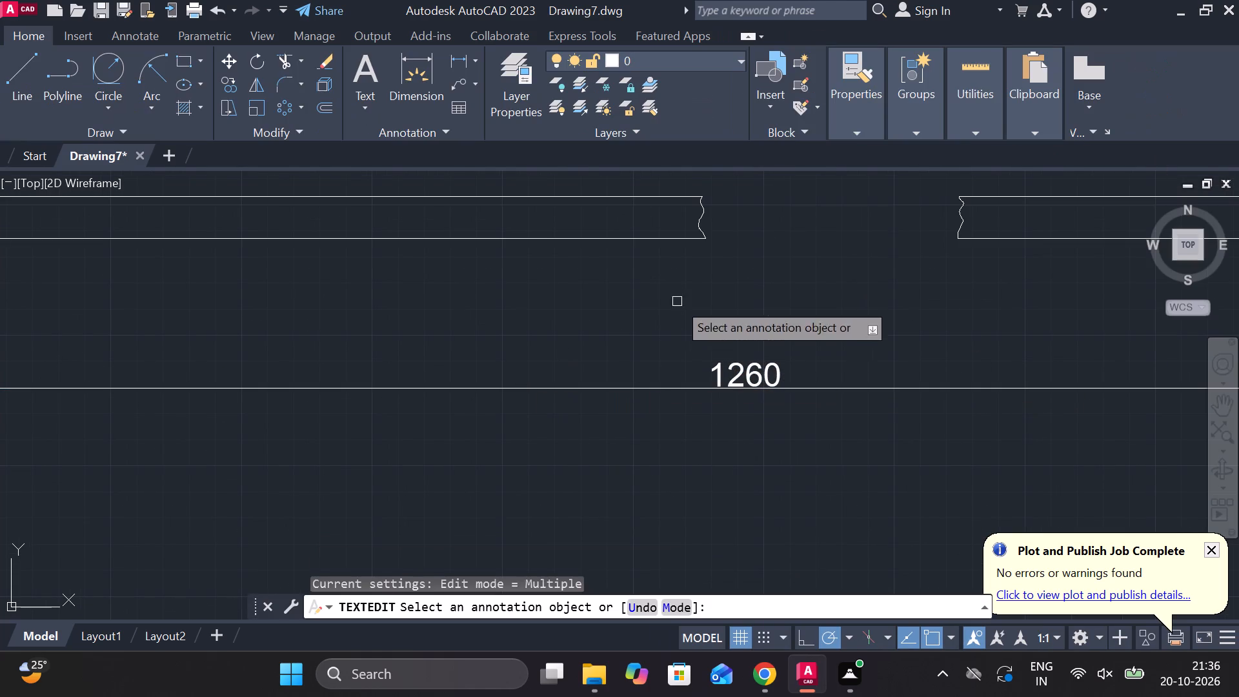
# Add a vertical linear dimension for the narrow section's thickness in the lower view, between the small hole and the square end.
pyautogui.click(463, 65)
pyautogui.scroll(-2, 773, 376)
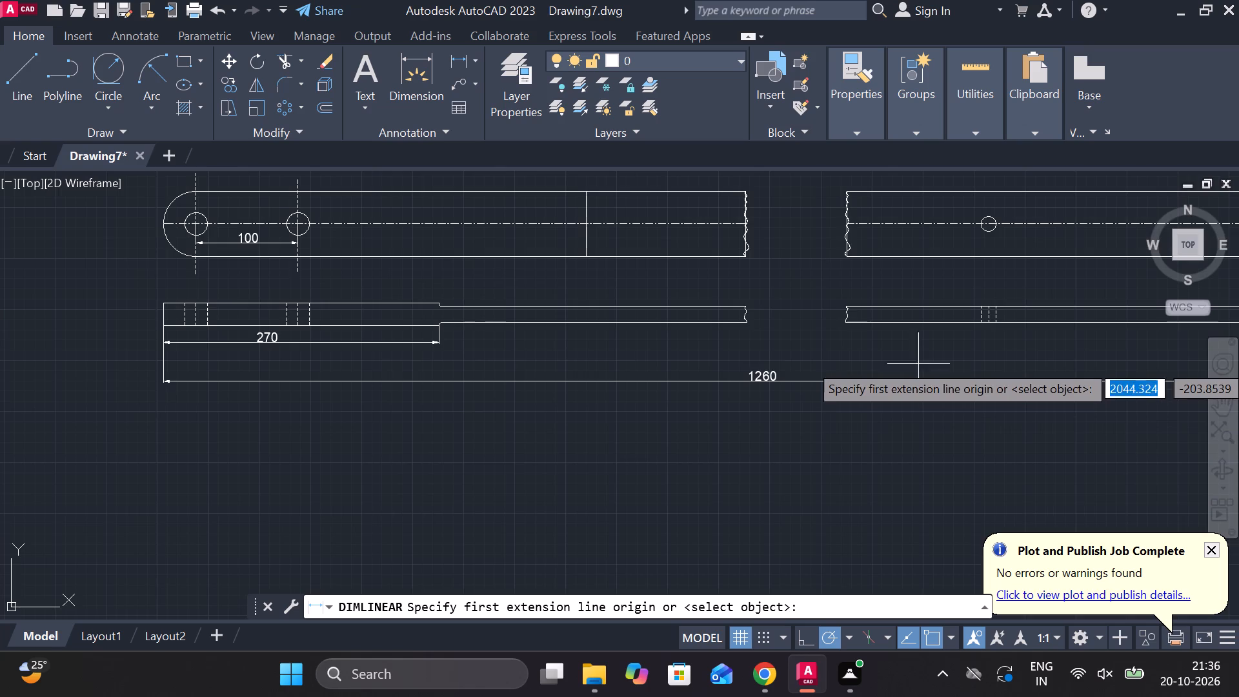
pyautogui.moveTo(920, 358); pyautogui.dragTo(632, 403, button='middle')
pyautogui.scroll(1, 781, 341)
pyautogui.moveTo(817, 347); pyautogui.dragTo(818, 352)
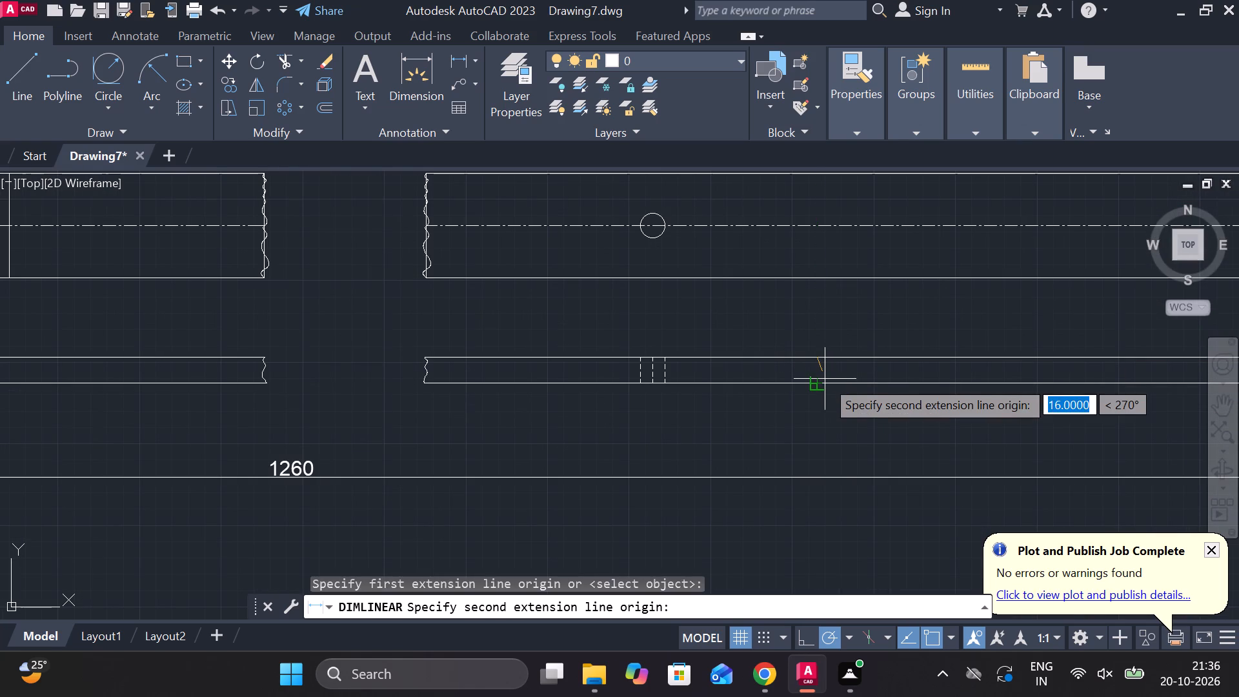
pyautogui.click(825, 382)
pyautogui.click(822, 423)
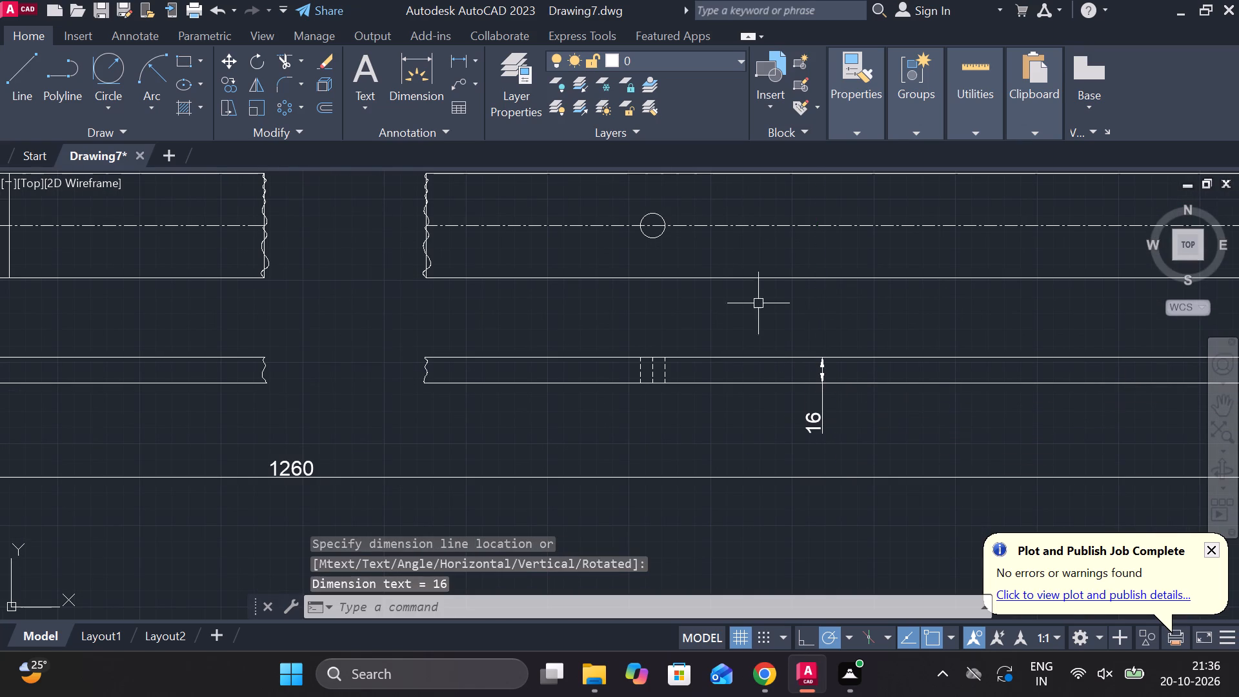
# Add a diameter dimension to the small hole in the upper view's square-ended section, with its text above the part.
pyautogui.click(474, 60)
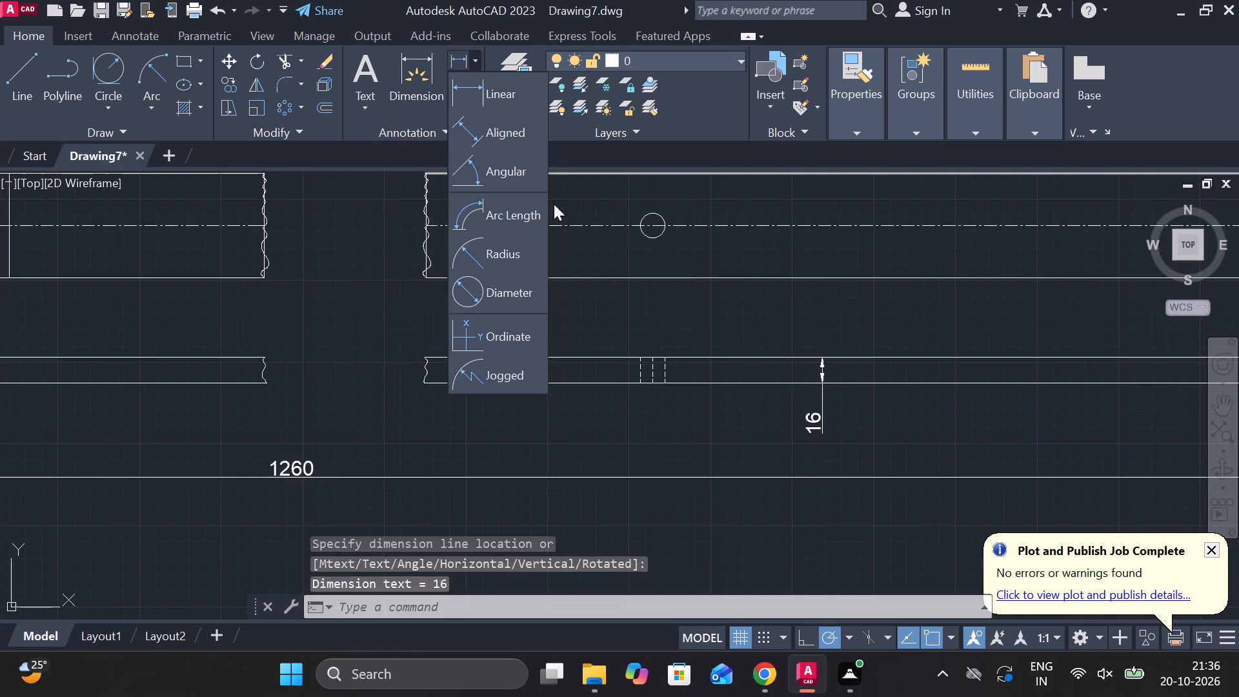
pyautogui.click(518, 297)
pyautogui.click(651, 215)
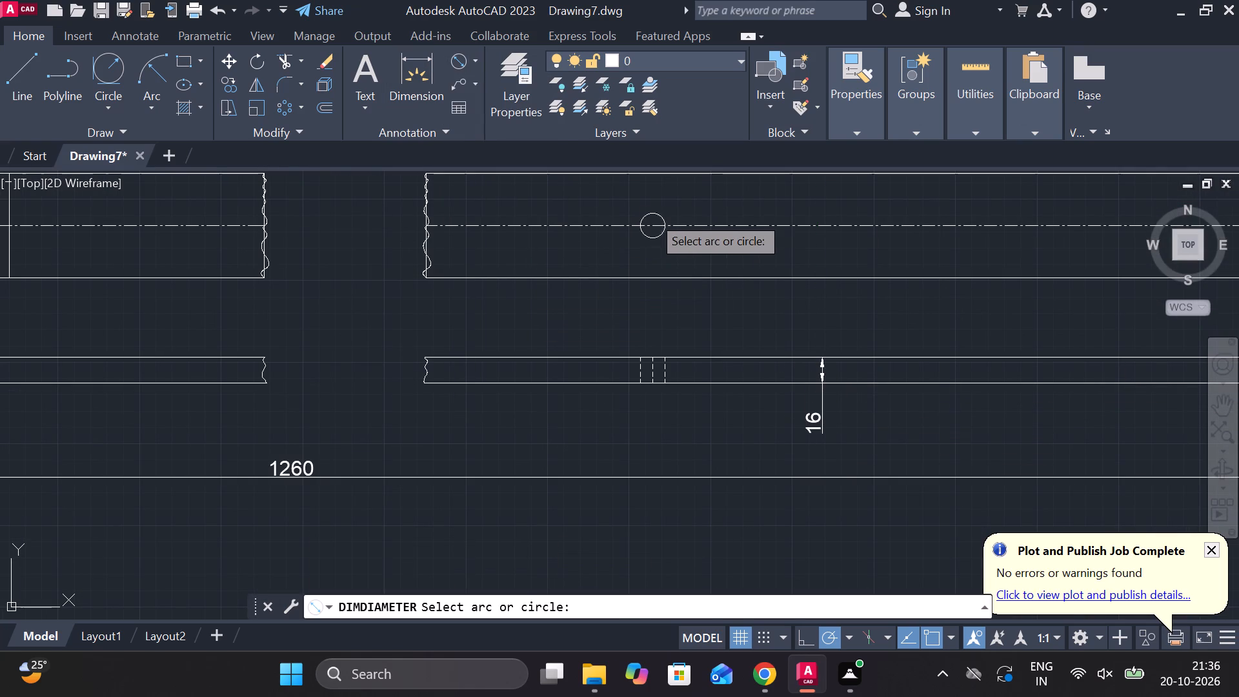
pyautogui.moveTo(696, 201); pyautogui.dragTo(608, 357, button='middle')
pyautogui.click(669, 277)
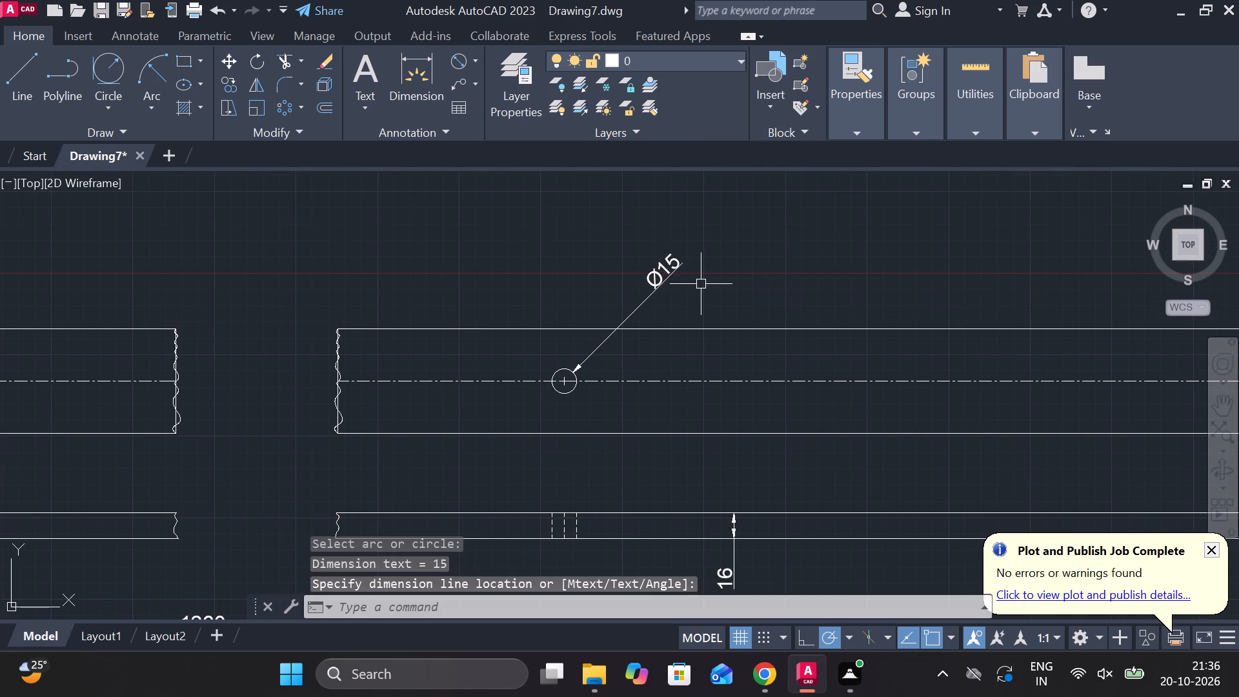
# Add a diameter dimension to the hole nearest the long part's rounded end in the upper view, with its text above the part.
pyautogui.scroll(-3, 706, 284)
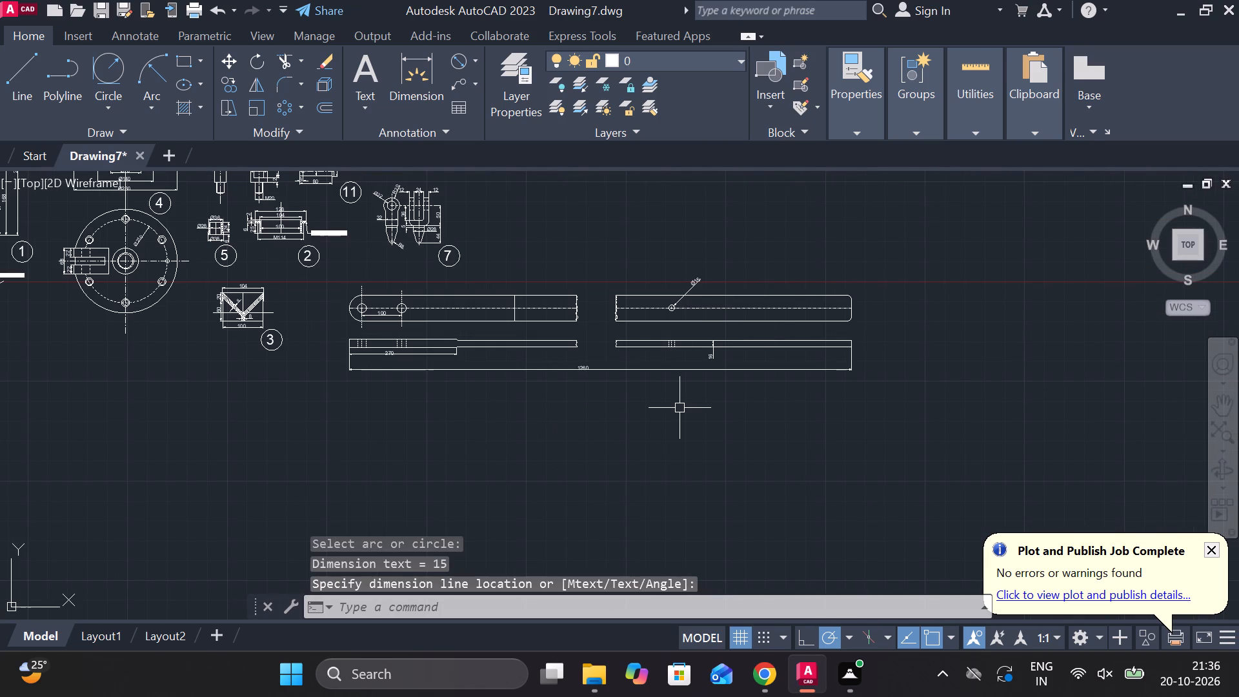
pyautogui.scroll(2, 487, 334)
pyautogui.moveTo(487, 339); pyautogui.dragTo(709, 446, button='middle')
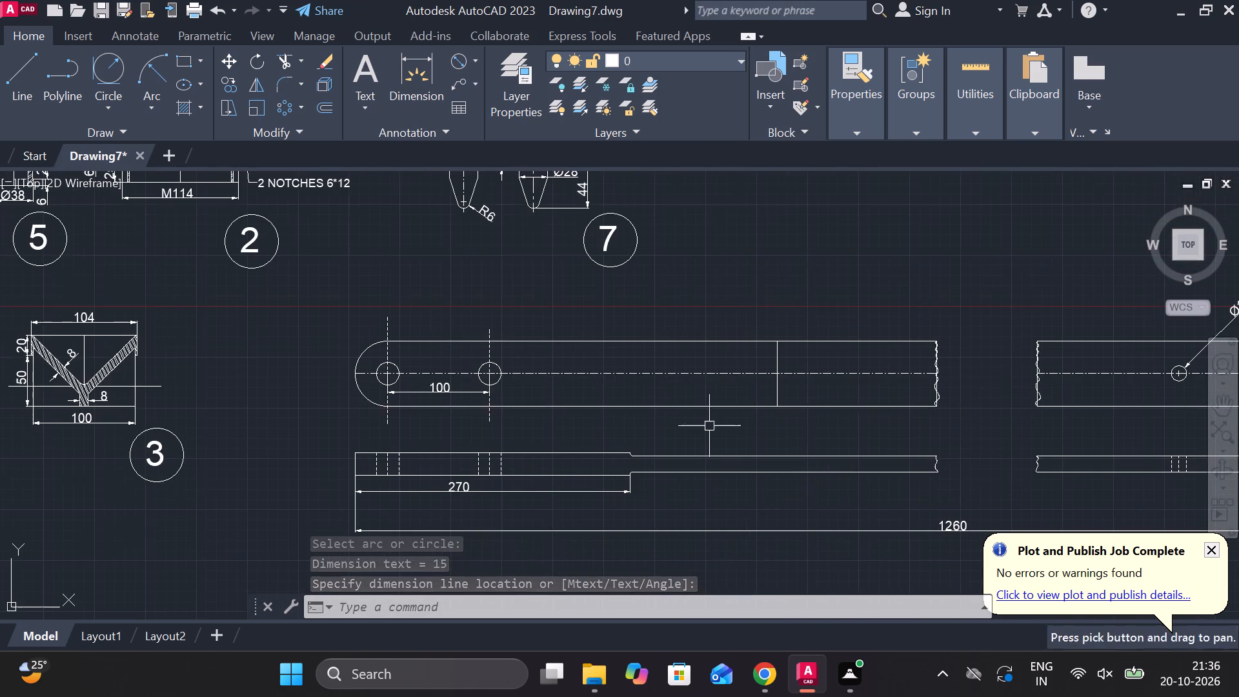
pyautogui.press('space')
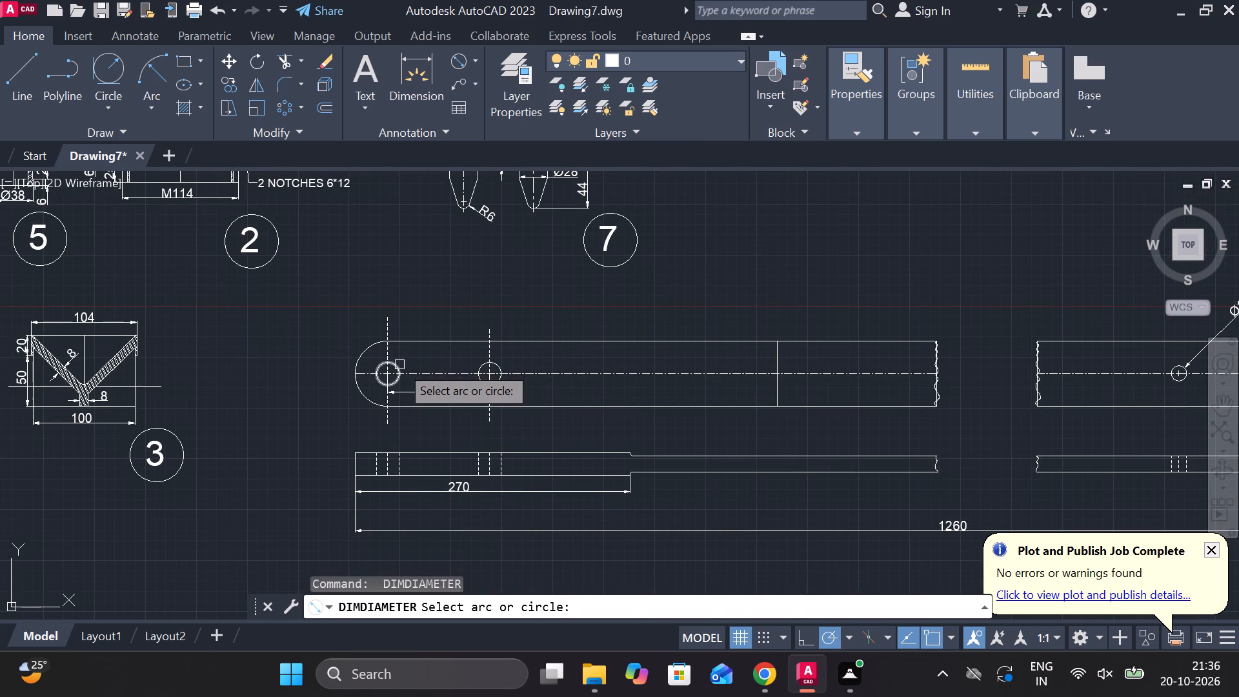
pyautogui.click(399, 365)
pyautogui.click(435, 299)
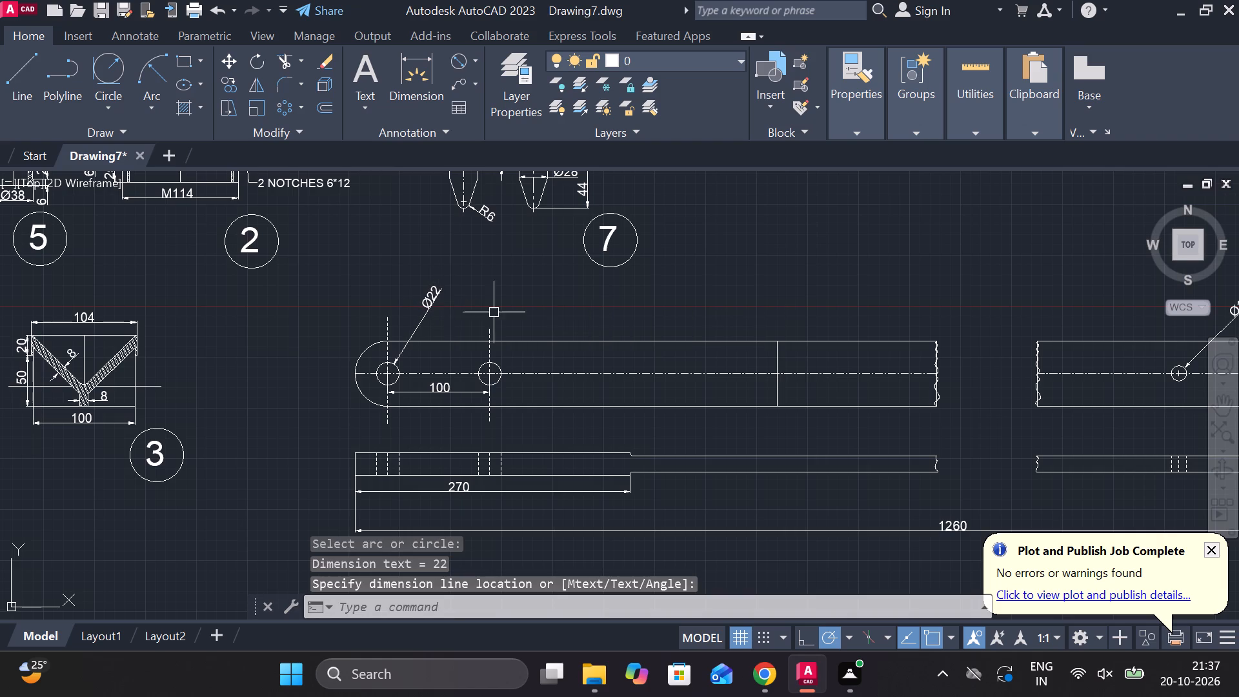
# Add a radius dimension to the long part's rounded end in the upper view, with its text outside the arc.
pyautogui.moveTo(569, 398); pyautogui.dragTo(558, 369, button='middle')
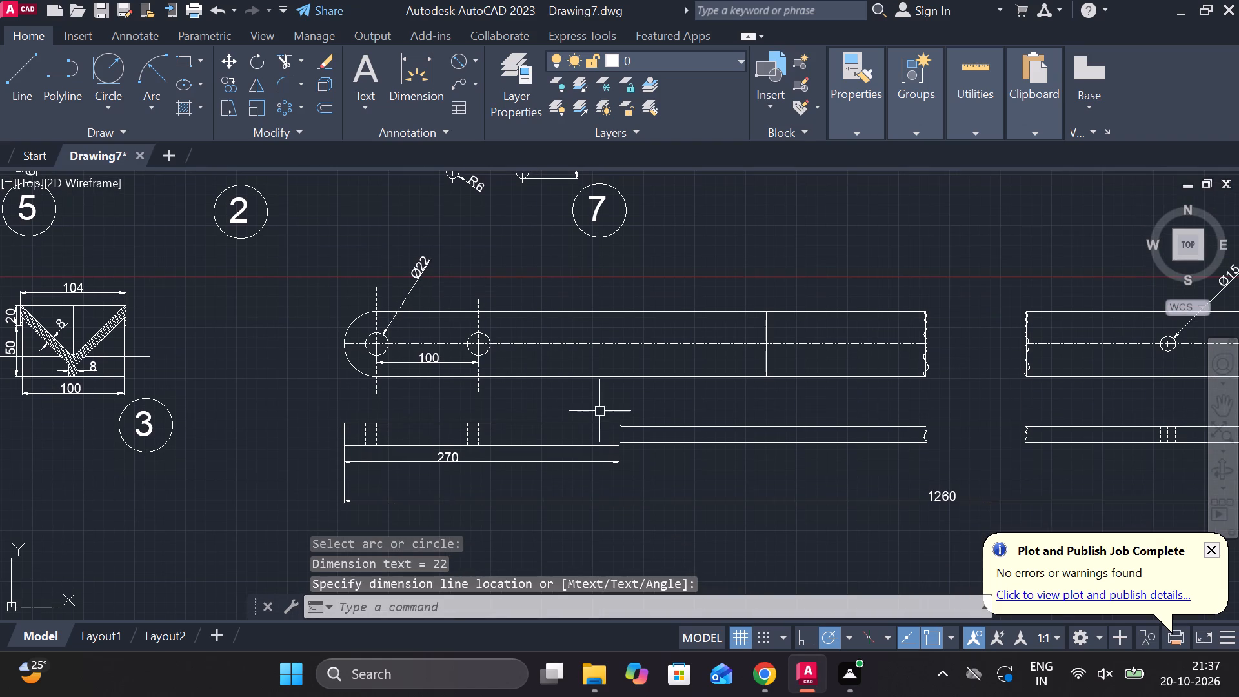
pyautogui.moveTo(603, 414); pyautogui.dragTo(537, 354, button='middle')
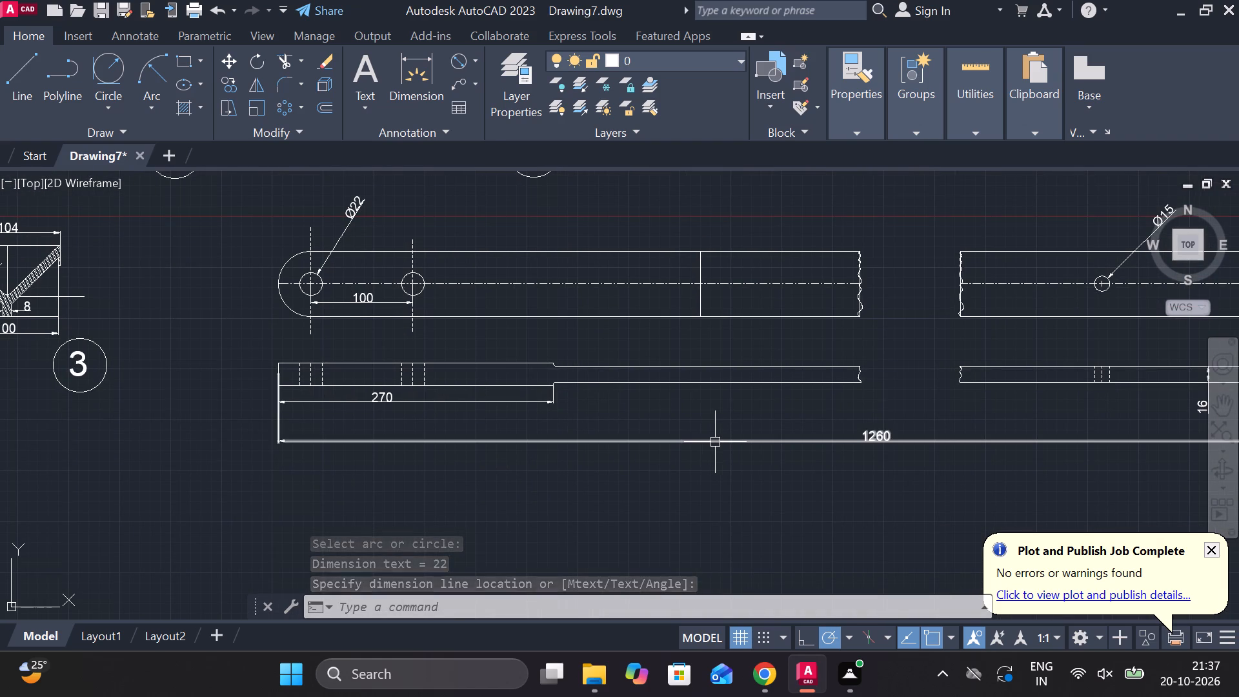
pyautogui.moveTo(419, 321); pyautogui.dragTo(529, 279, button='middle')
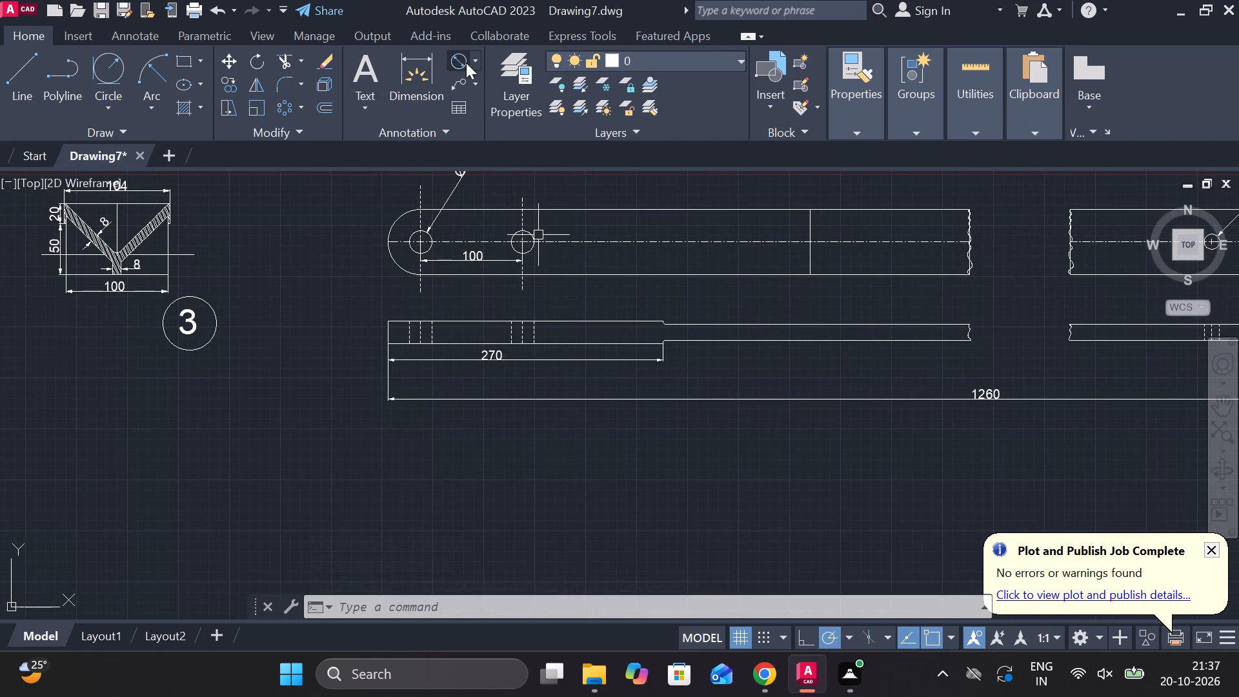
pyautogui.click(471, 59)
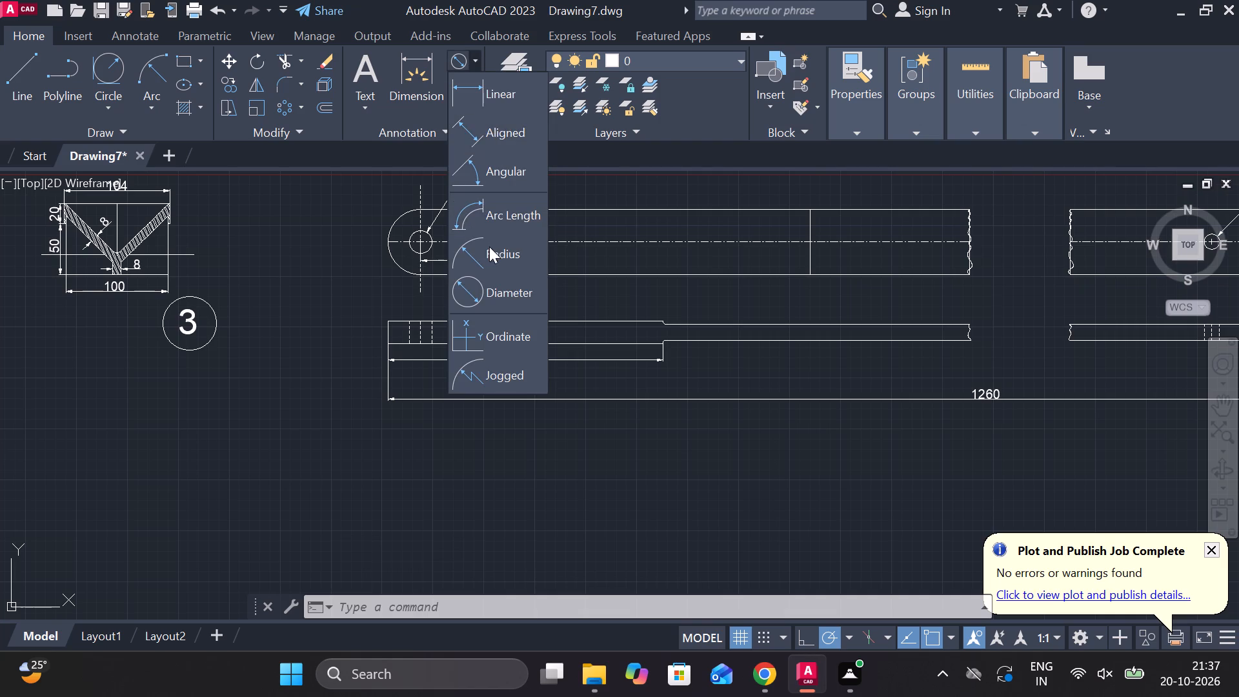
pyautogui.click(489, 247)
pyautogui.click(389, 256)
pyautogui.click(363, 263)
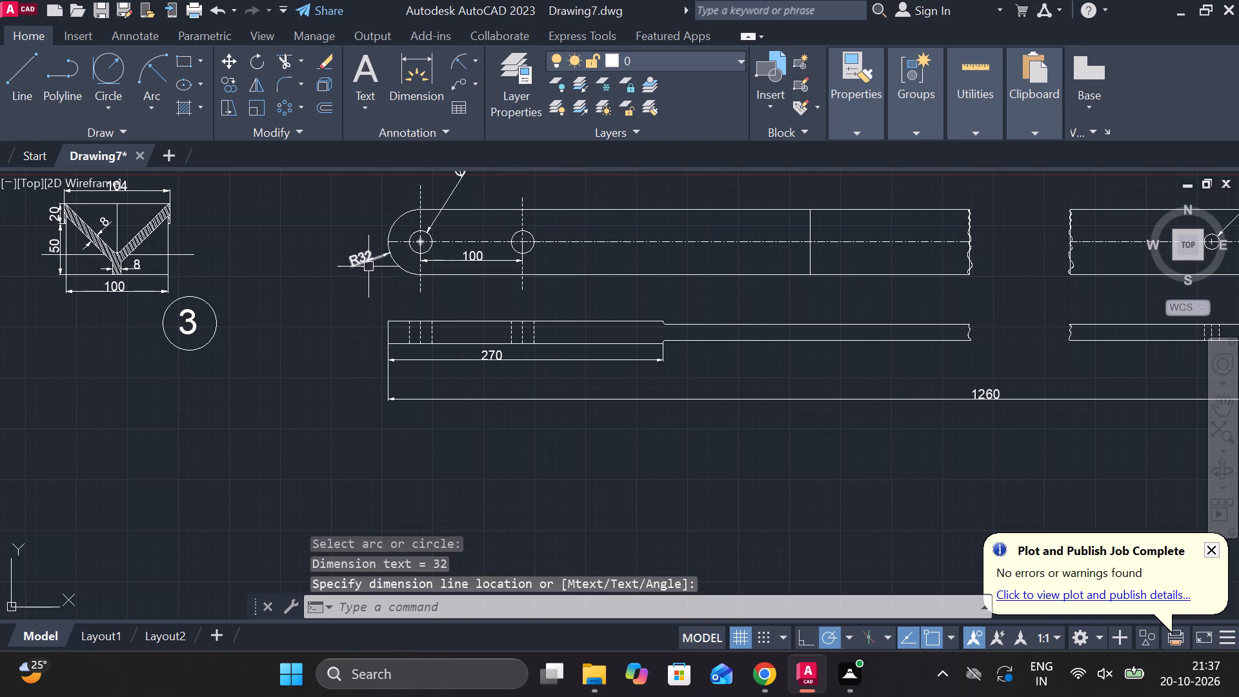
# Add a vertical linear dimension for the long part's width in the upper view, between the second hole and the vertical step line.
pyautogui.moveTo(610, 280); pyautogui.dragTo(553, 306, button='middle')
pyautogui.click(477, 63)
pyautogui.click(501, 98)
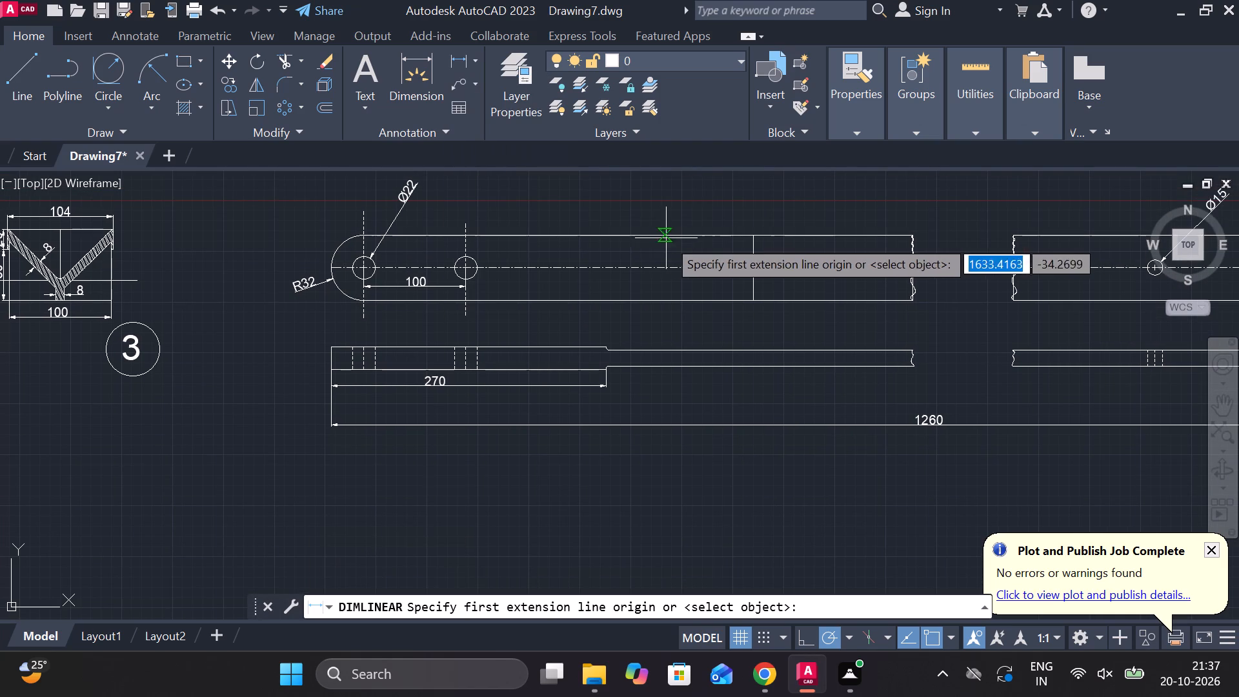
pyautogui.click(667, 242)
pyautogui.click(667, 293)
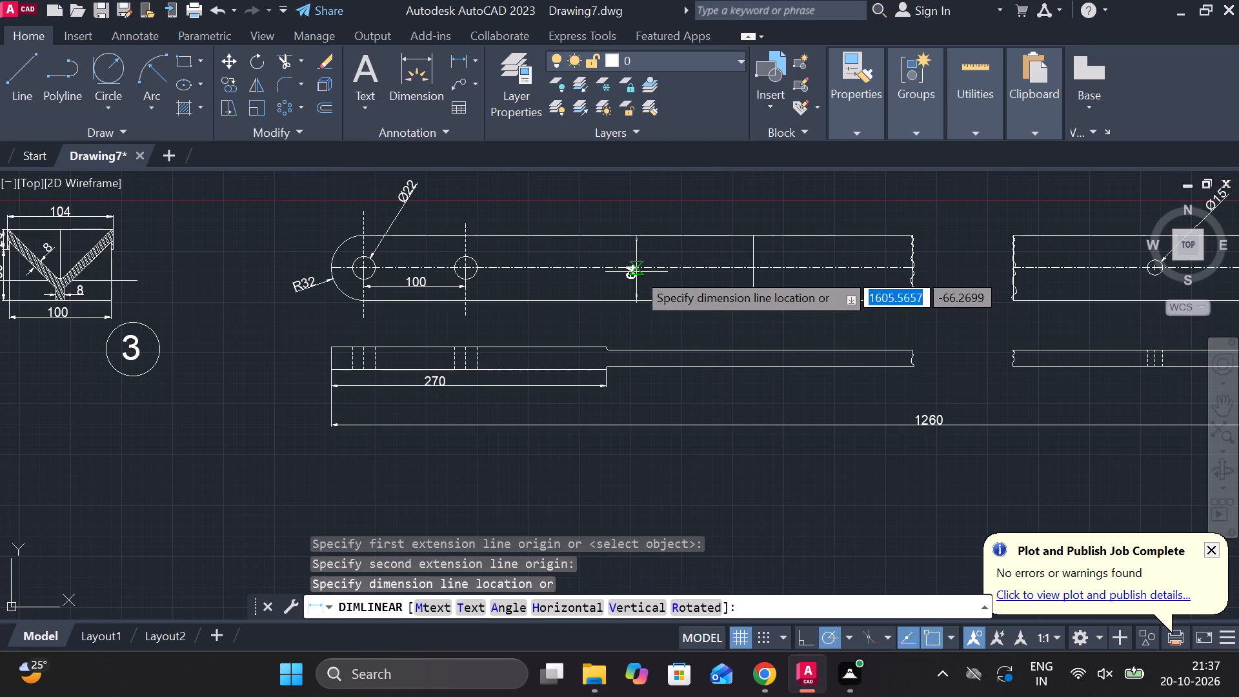
pyautogui.click(636, 272)
# Copy part 7's circled number to the empty space above the long part's upper view, near the break.
pyautogui.scroll(-1, 712, 277)
pyautogui.moveTo(767, 294); pyautogui.dragTo(556, 340, button='middle')
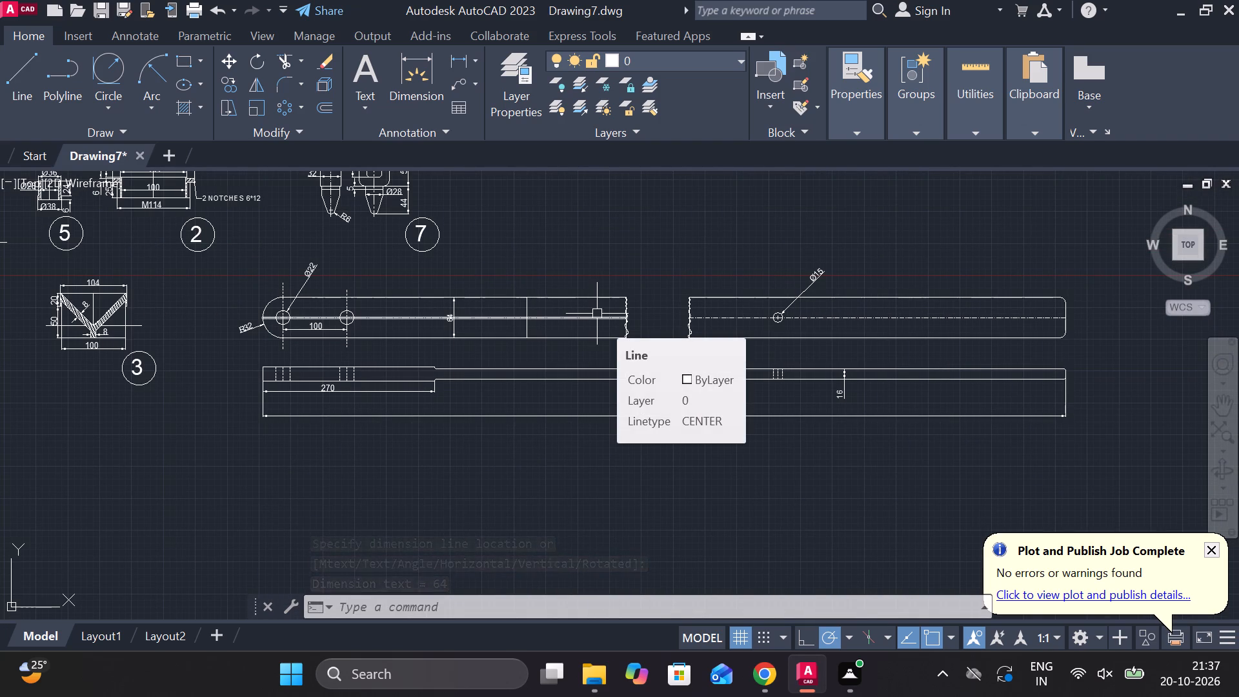
pyautogui.scroll(-1, 601, 314)
pyautogui.scroll(2, 481, 239)
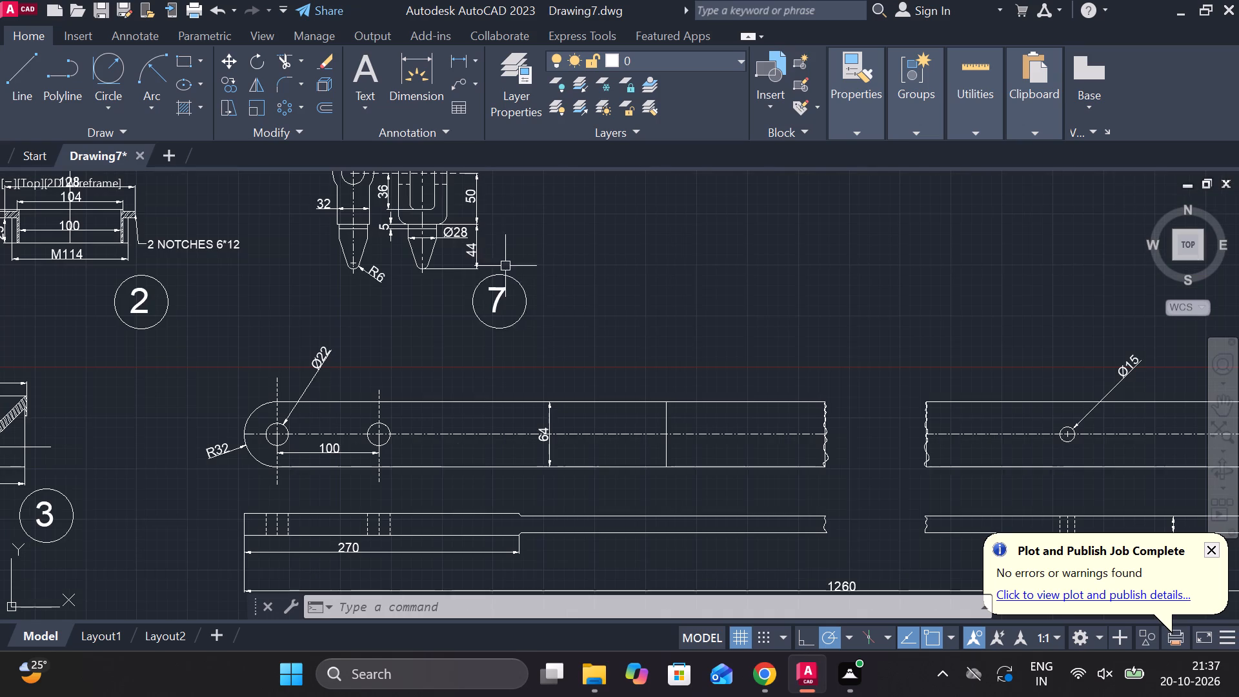
pyautogui.click(556, 328)
pyautogui.click(468, 281)
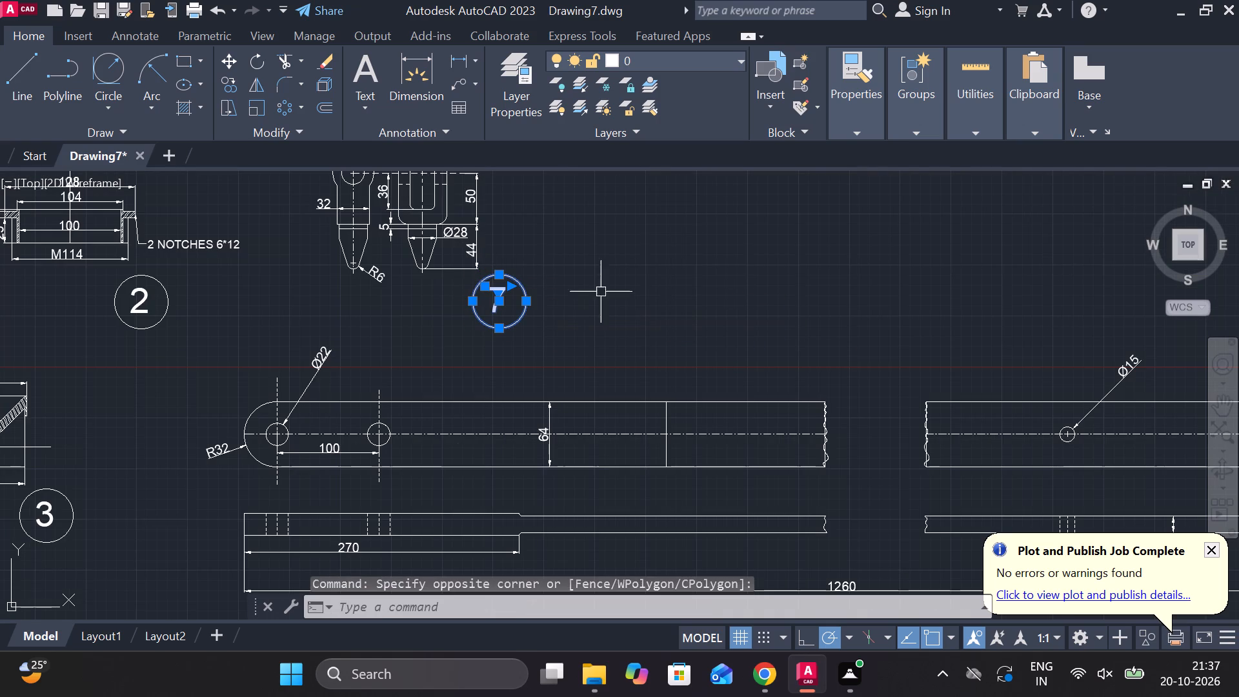
pyautogui.write('CO')
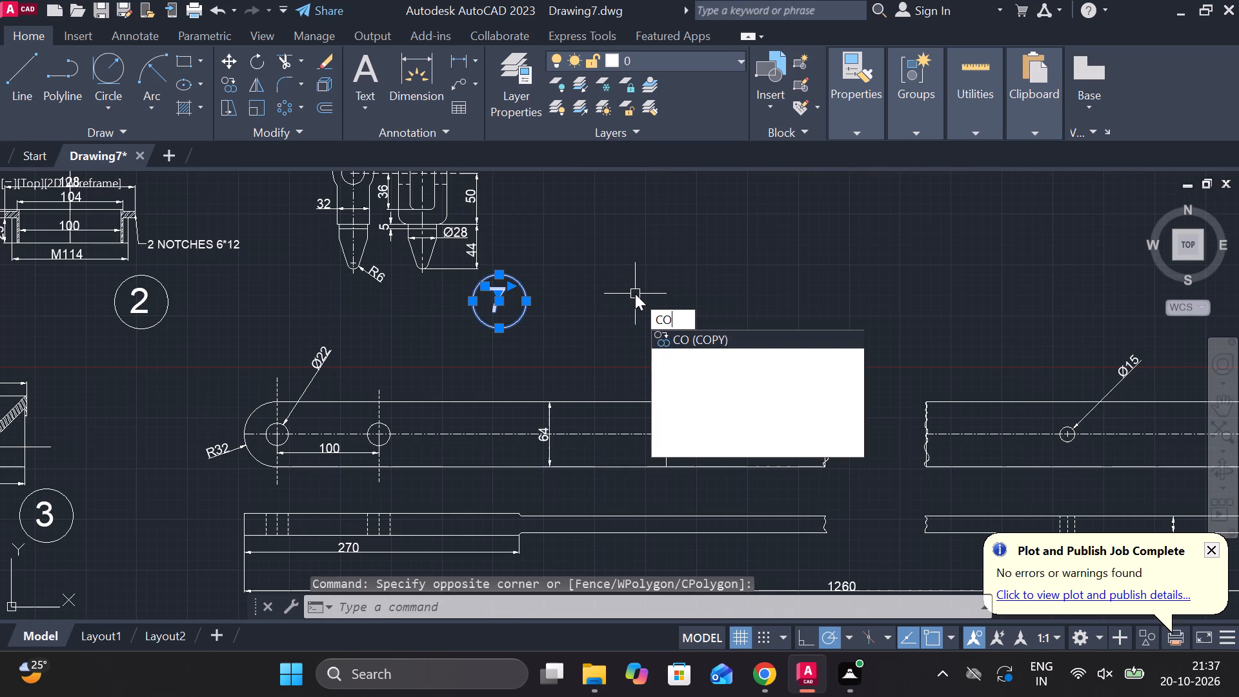
pyautogui.press('Return')
pyautogui.click(635, 294)
pyautogui.scroll(-2, 692, 332)
pyautogui.scroll(1, 655, 467)
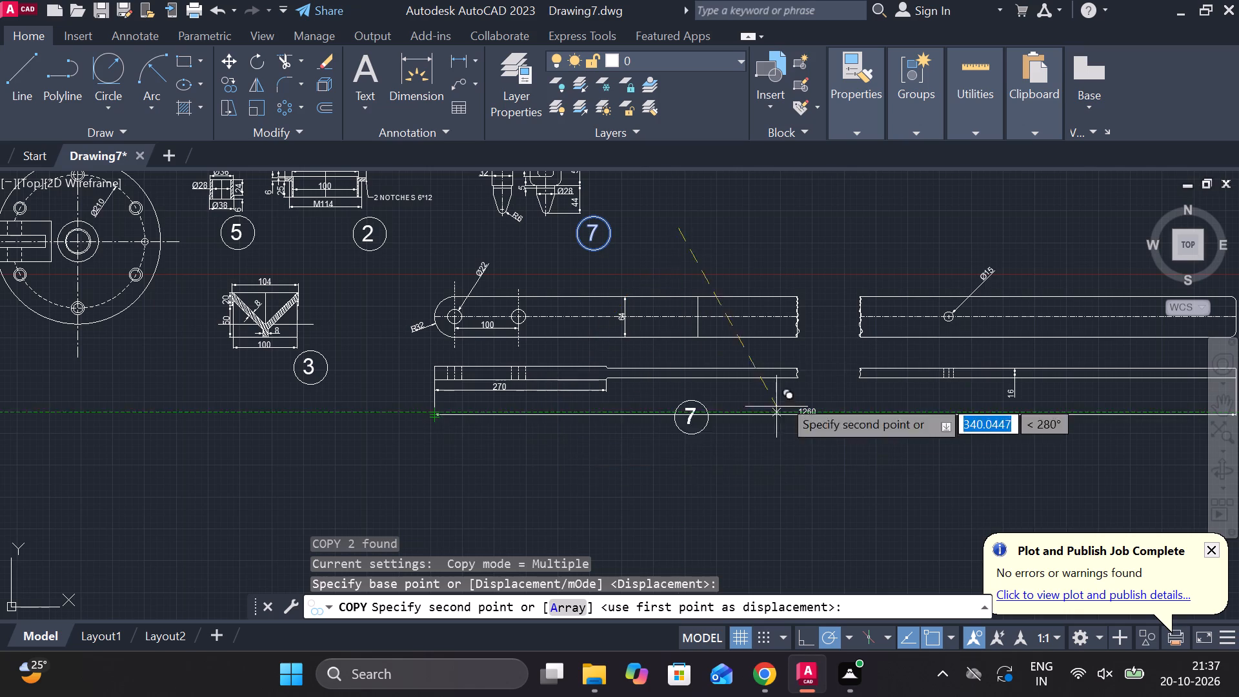
pyautogui.click(909, 256)
pyautogui.press('Escape')
# Change the copied balloon's number to 10.
pyautogui.scroll(2, 827, 252)
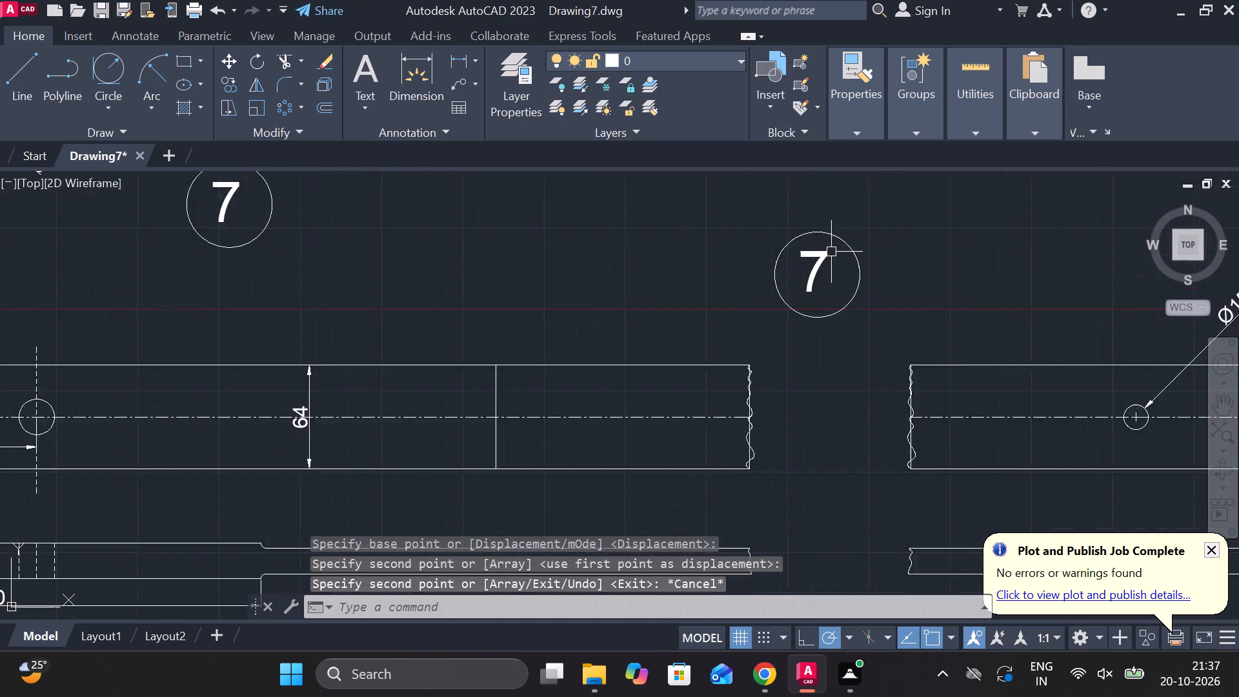
pyautogui.scroll(1, 831, 252)
pyautogui.doubleClick(804, 263)
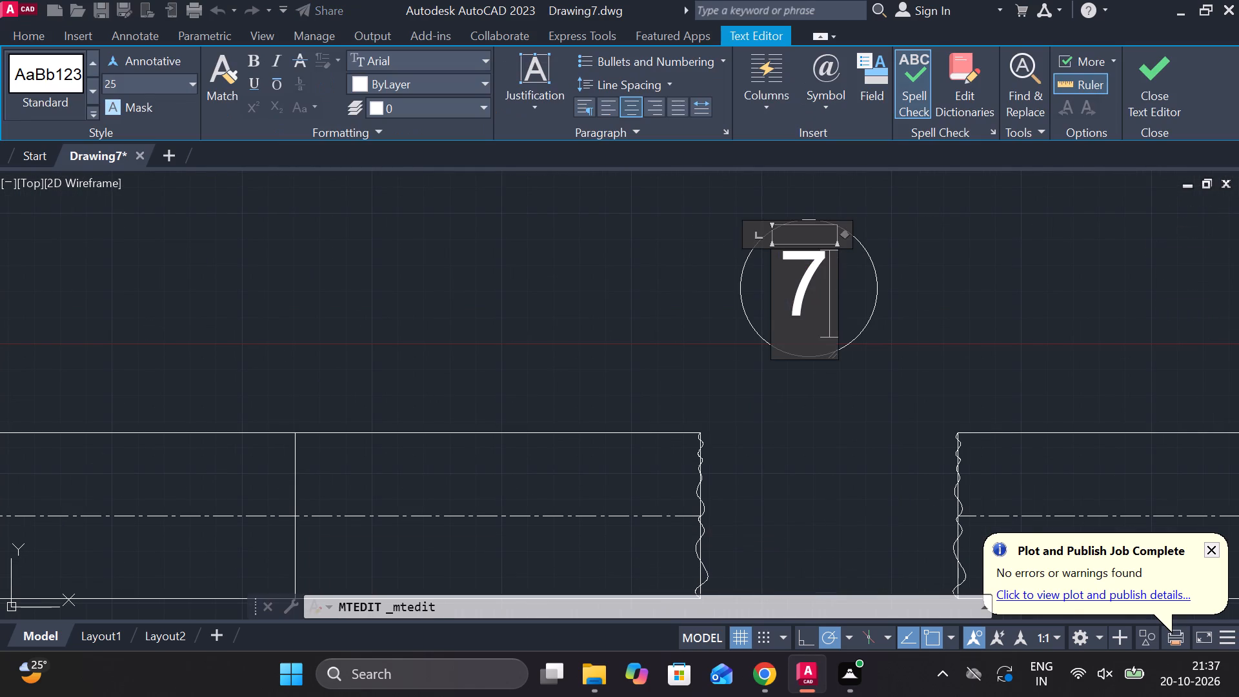
pyautogui.press('Return')
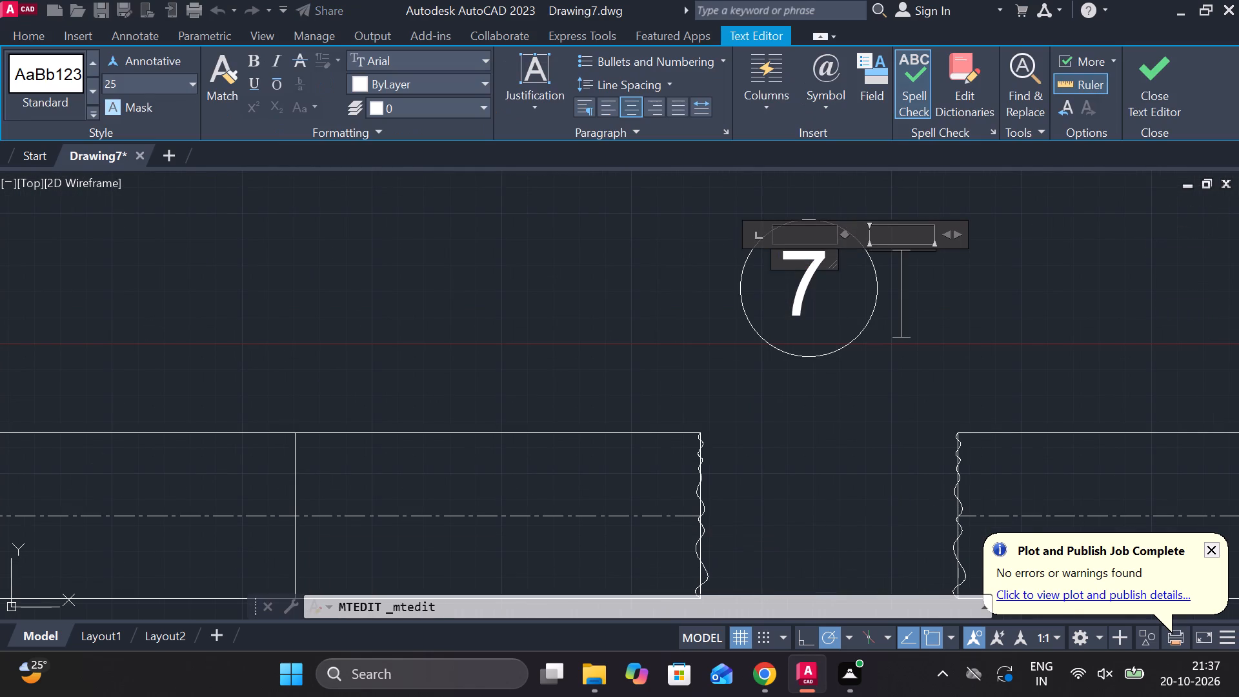
pyautogui.press('Left')
pyautogui.press('BackSpace')
pyautogui.write('10')
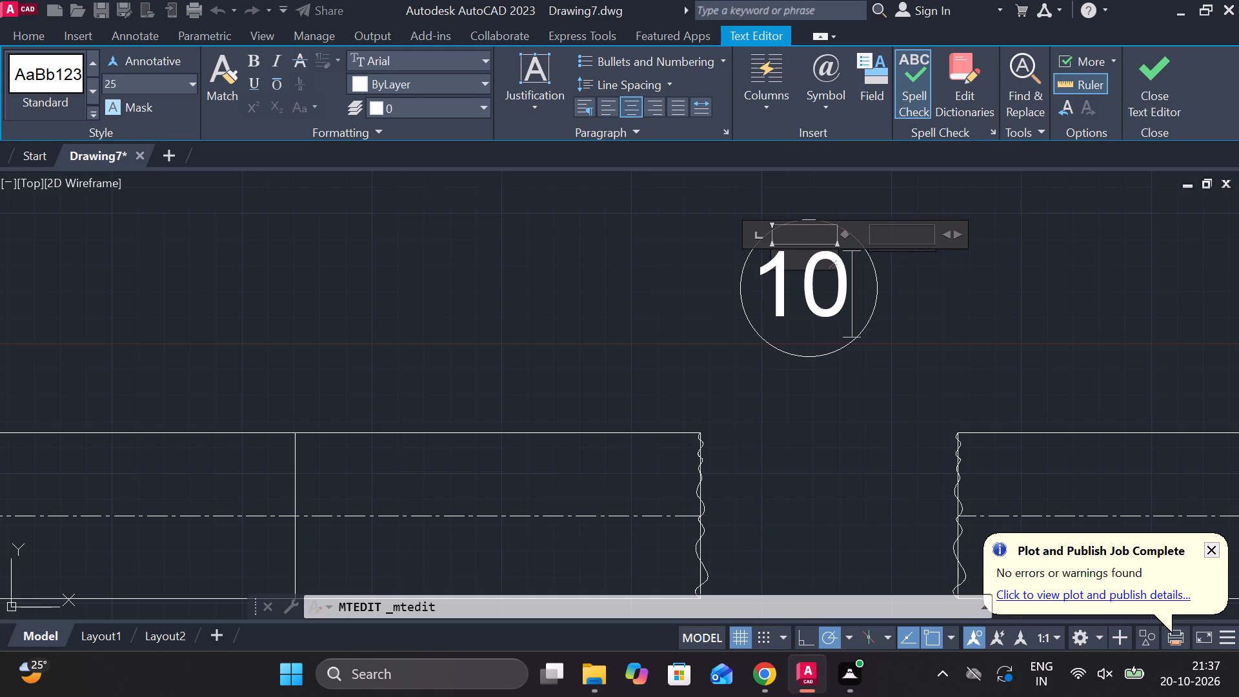
pyautogui.click(1170, 114)
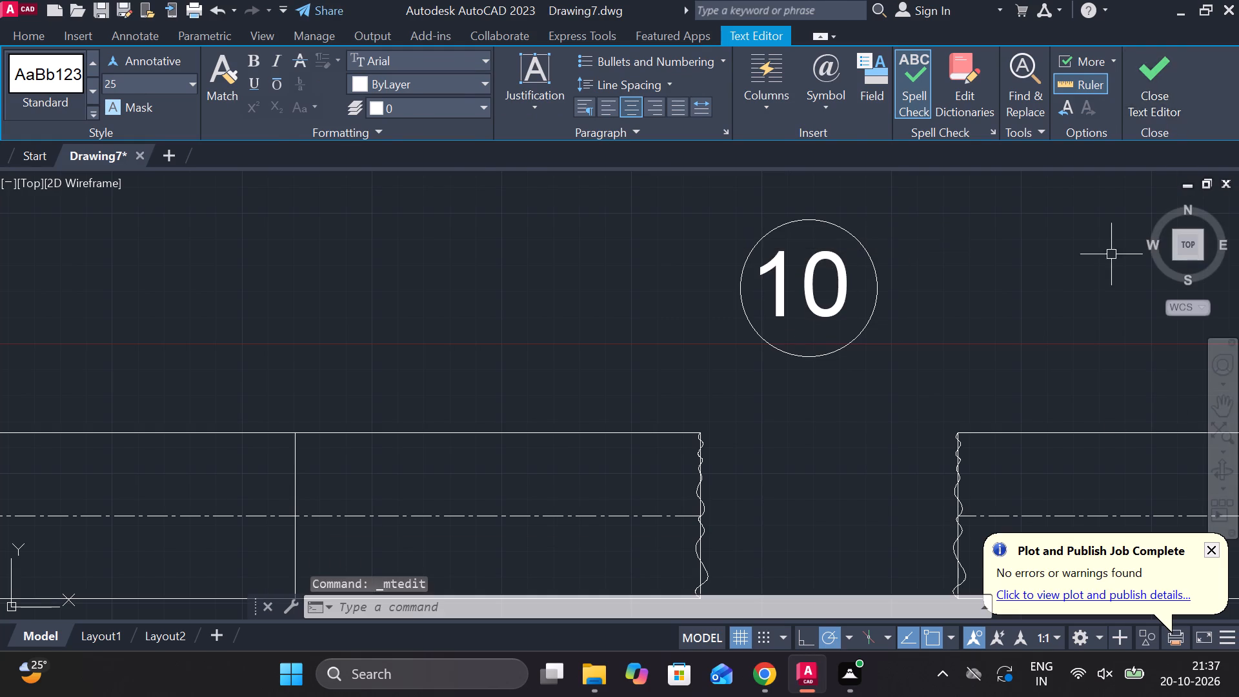
# Add a multileader without text from the upper edge of the long part's upper view toward balloon 10.
pyautogui.scroll(-3, 985, 333)
pyautogui.scroll(1, 780, 298)
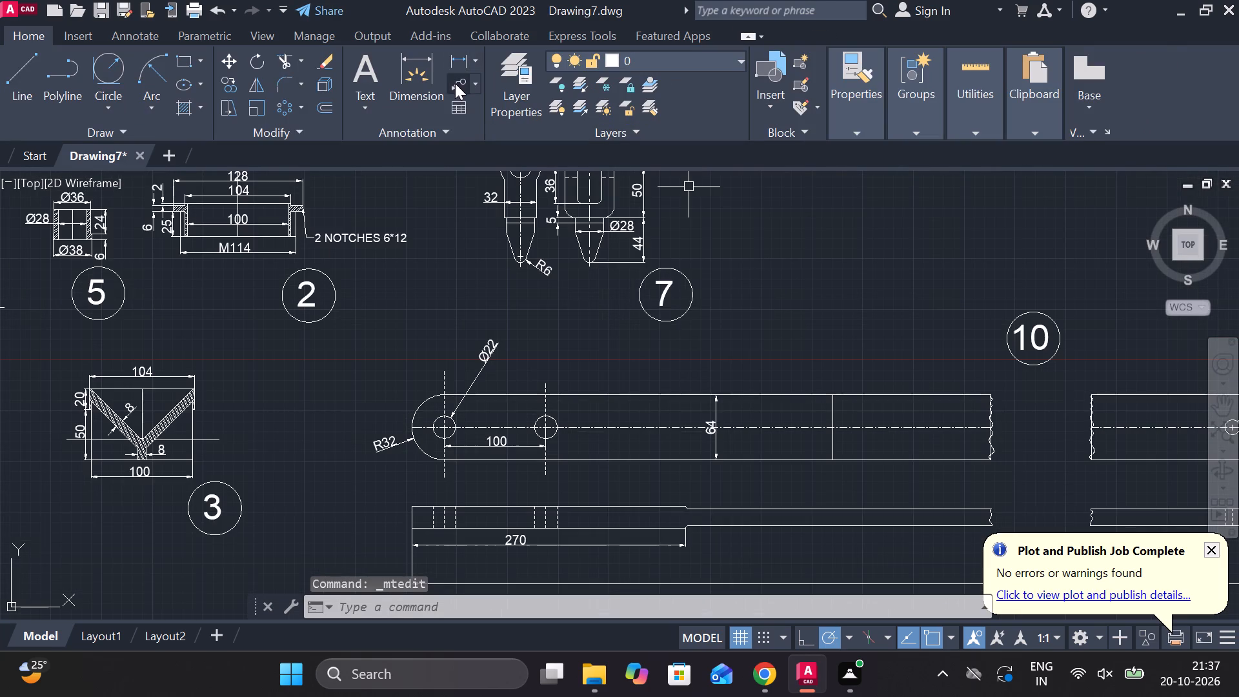
pyautogui.click(455, 83)
pyautogui.click(880, 391)
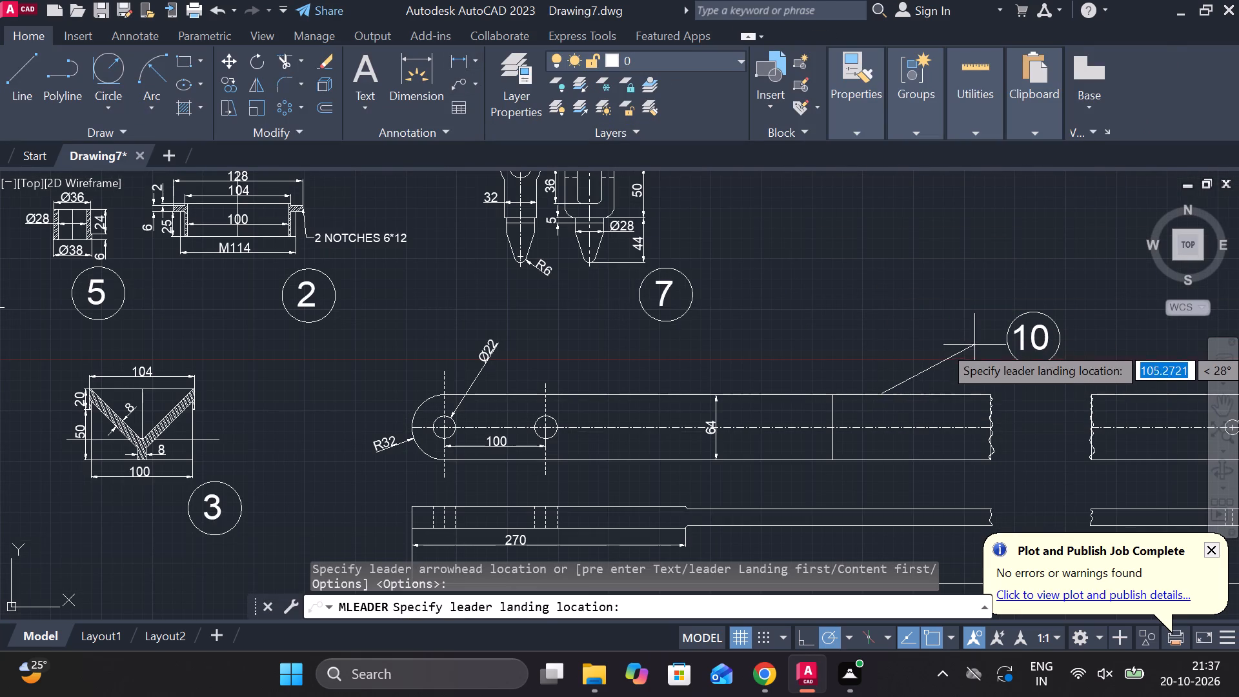
pyautogui.click(983, 346)
pyautogui.scroll(2, 1003, 346)
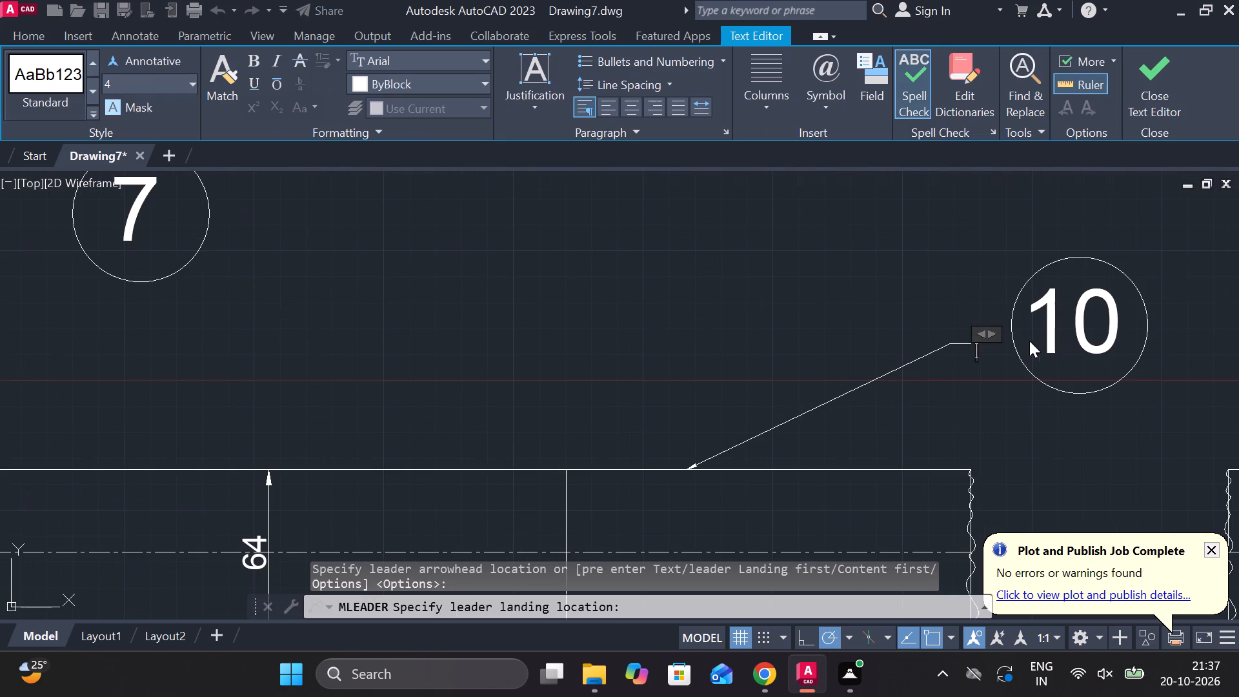
pyautogui.click(1145, 103)
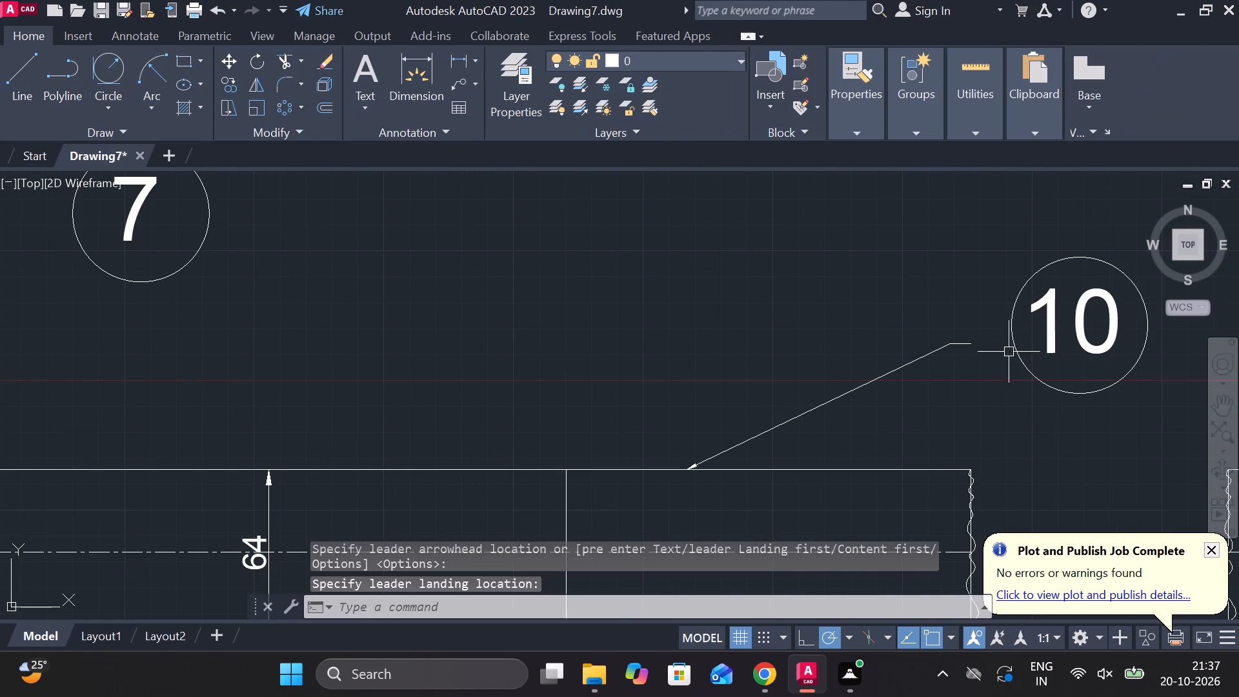
# Stretch the new leader's landing horizontally so that it meets balloon 10's circle.
pyautogui.scroll(2, 1008, 352)
pyautogui.click(909, 326)
pyautogui.click(907, 331)
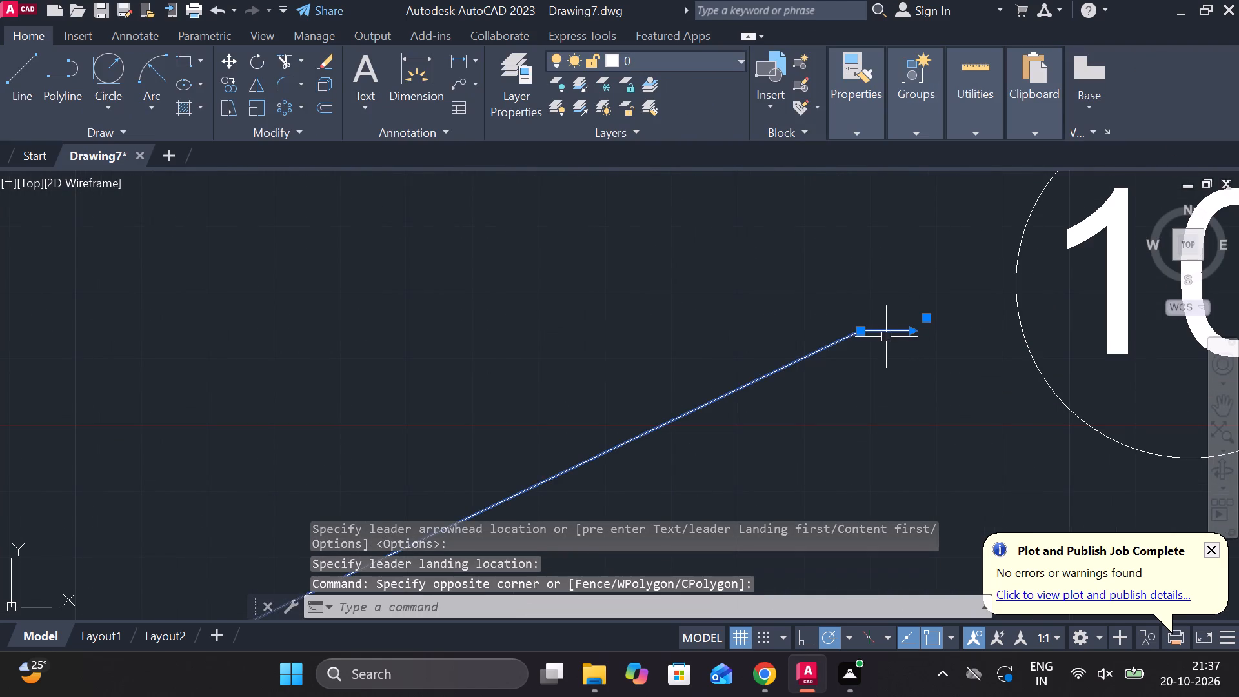
pyautogui.click(909, 332)
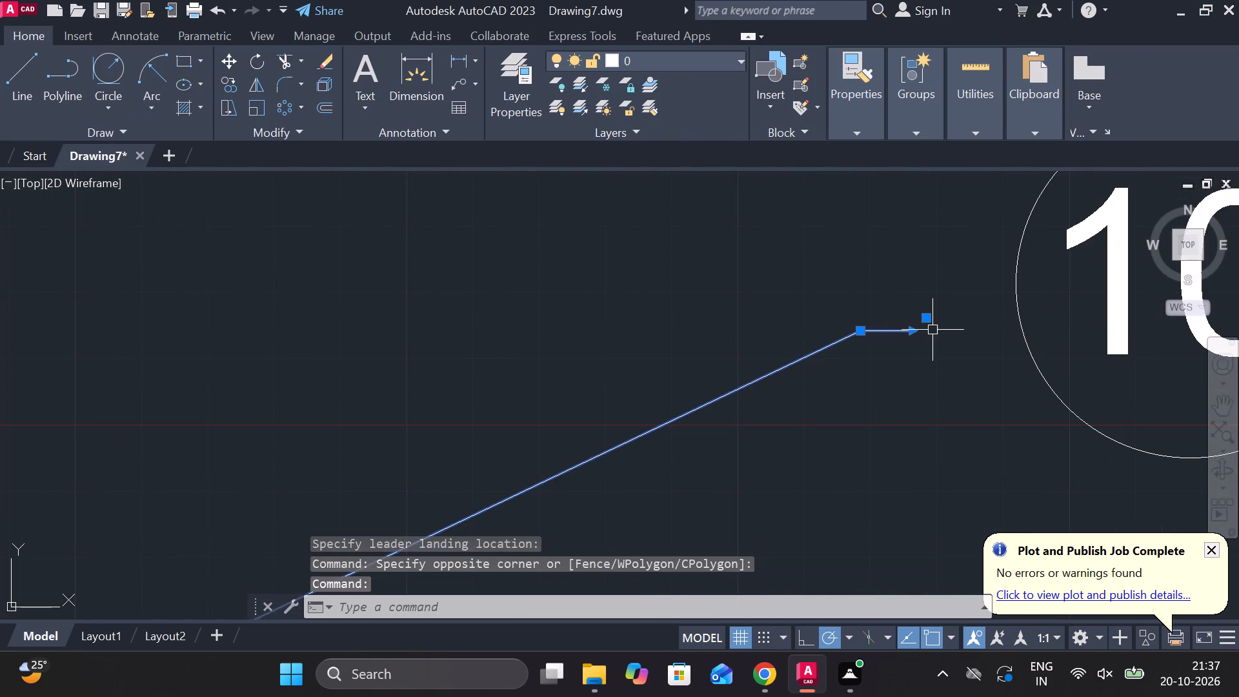
pyautogui.click(917, 330)
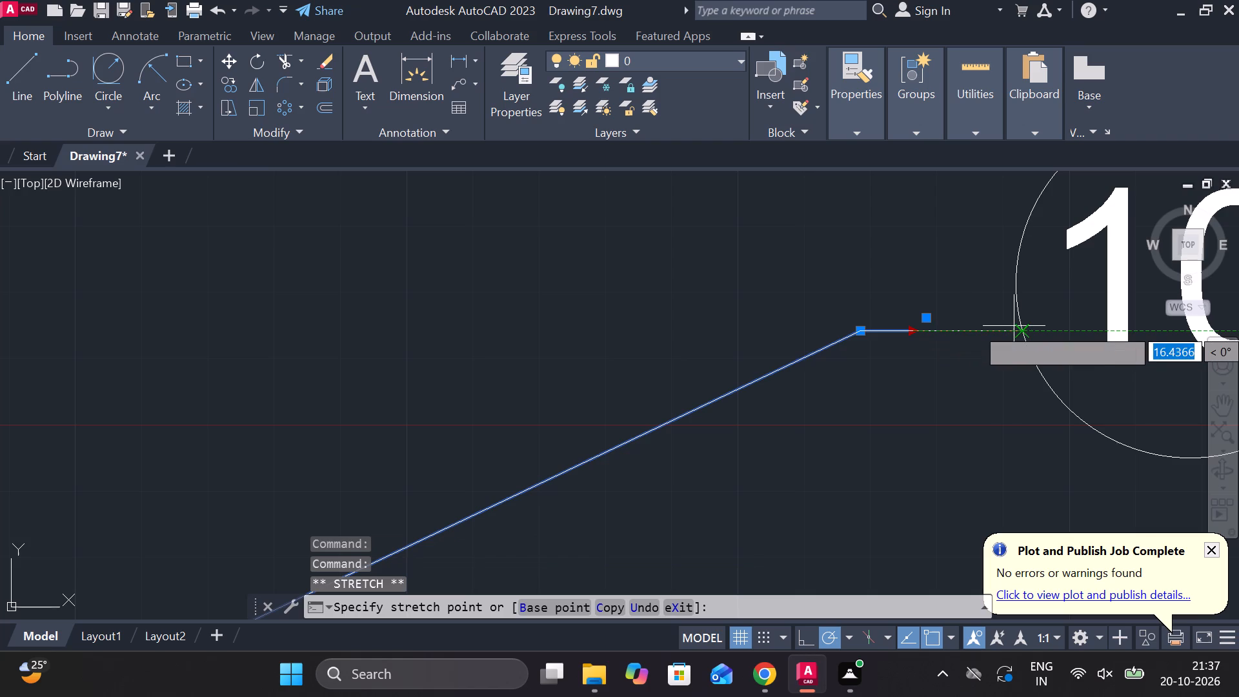
pyautogui.click(1019, 326)
pyautogui.scroll(-1, 982, 329)
pyautogui.press('Escape')
pyautogui.scroll(-2, 977, 339)
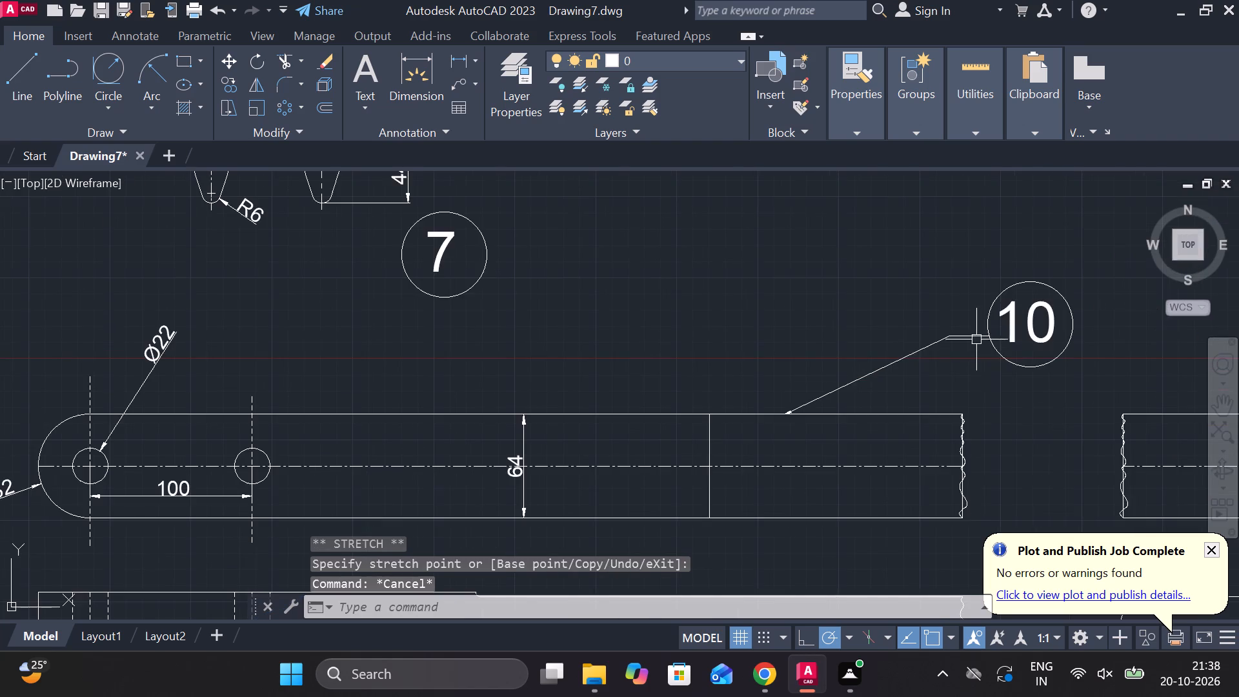
# Add a multileader without text from the right edge of part 3's V-shaped section to the top of balloon 3's circle.
pyautogui.scroll(-2, 1011, 397)
pyautogui.scroll(1, 857, 296)
pyautogui.scroll(-1, 854, 303)
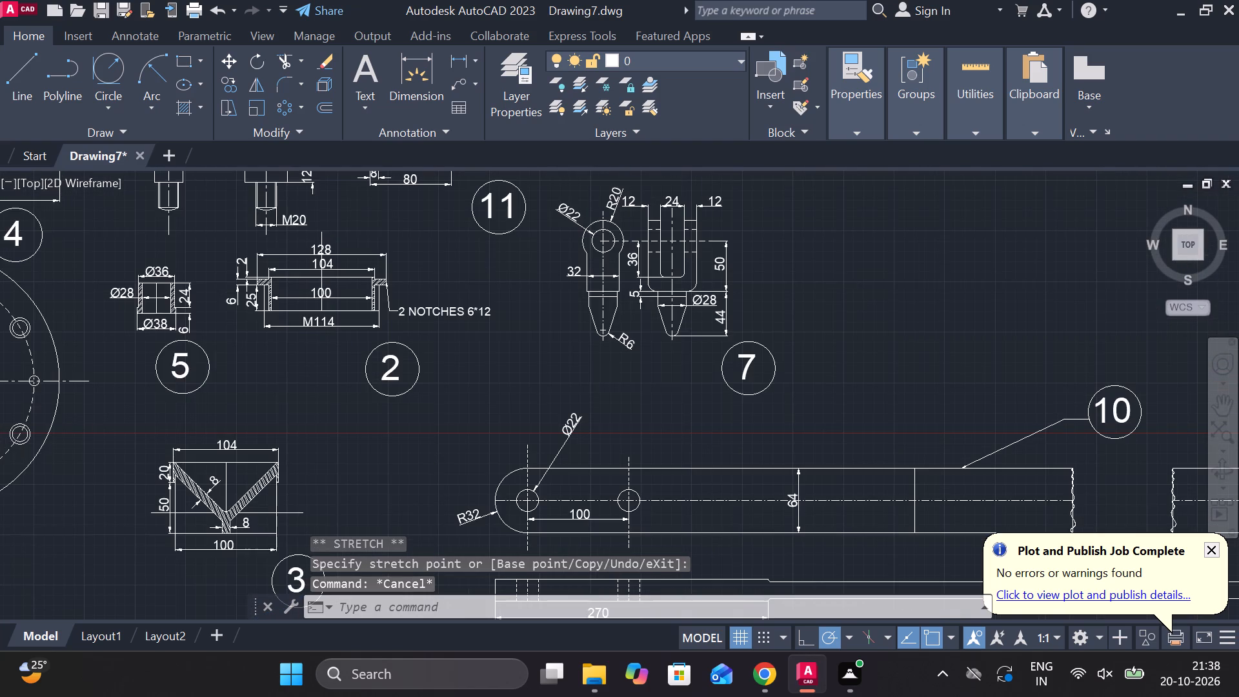
pyautogui.scroll(2, 814, 321)
pyautogui.click(454, 86)
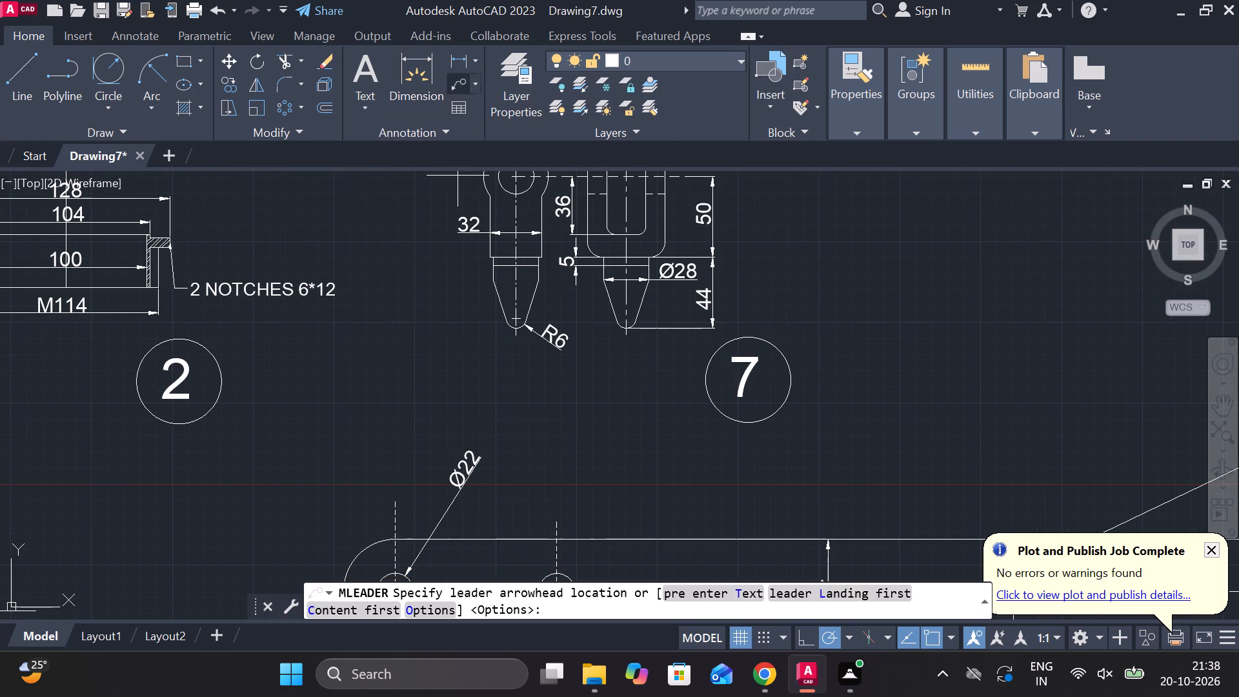
pyautogui.moveTo(827, 321); pyautogui.dragTo(740, 383, button='middle')
pyautogui.scroll(-1, 745, 376)
pyautogui.scroll(1, 739, 310)
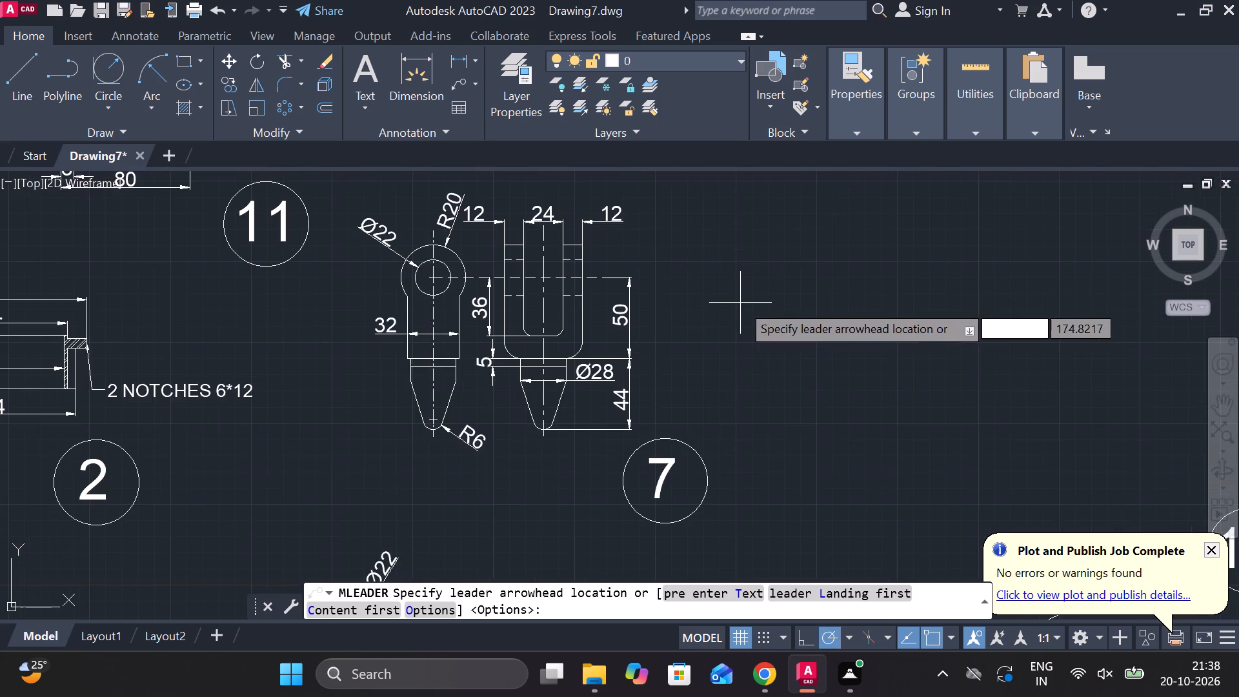
pyautogui.moveTo(743, 342); pyautogui.dragTo(704, 292, button='middle')
pyautogui.moveTo(714, 312); pyautogui.dragTo(728, 416, button='middle')
pyautogui.scroll(-1, 728, 416)
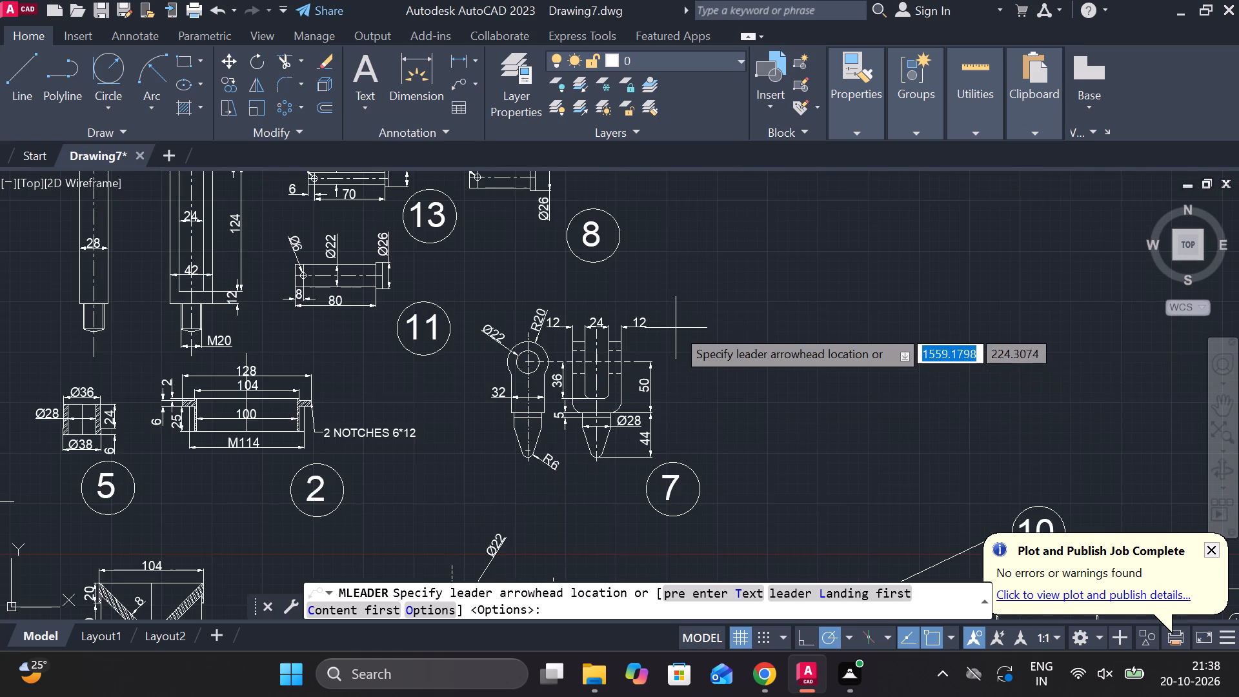
pyautogui.scroll(2, 668, 324)
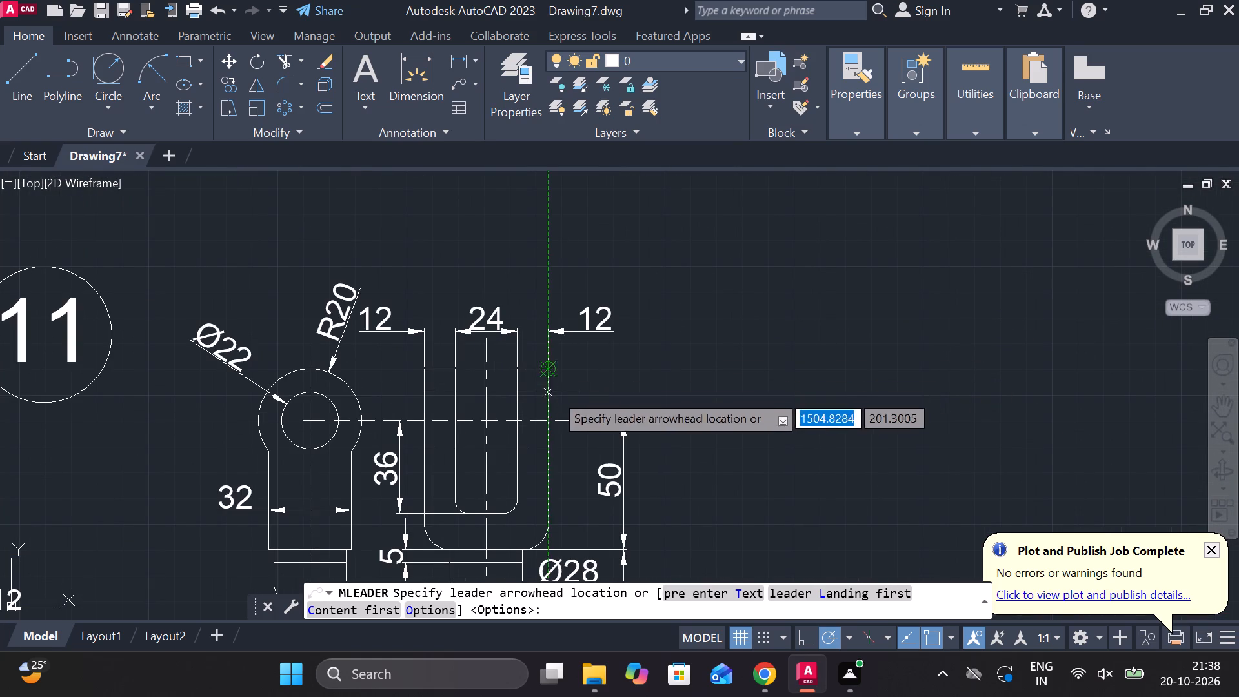
pyautogui.moveTo(542, 379); pyautogui.dragTo(728, 268, button='middle')
pyautogui.scroll(-1, 827, 253)
pyautogui.scroll(-2, 965, 376)
pyautogui.moveTo(973, 389); pyautogui.dragTo(854, 338, button='middle')
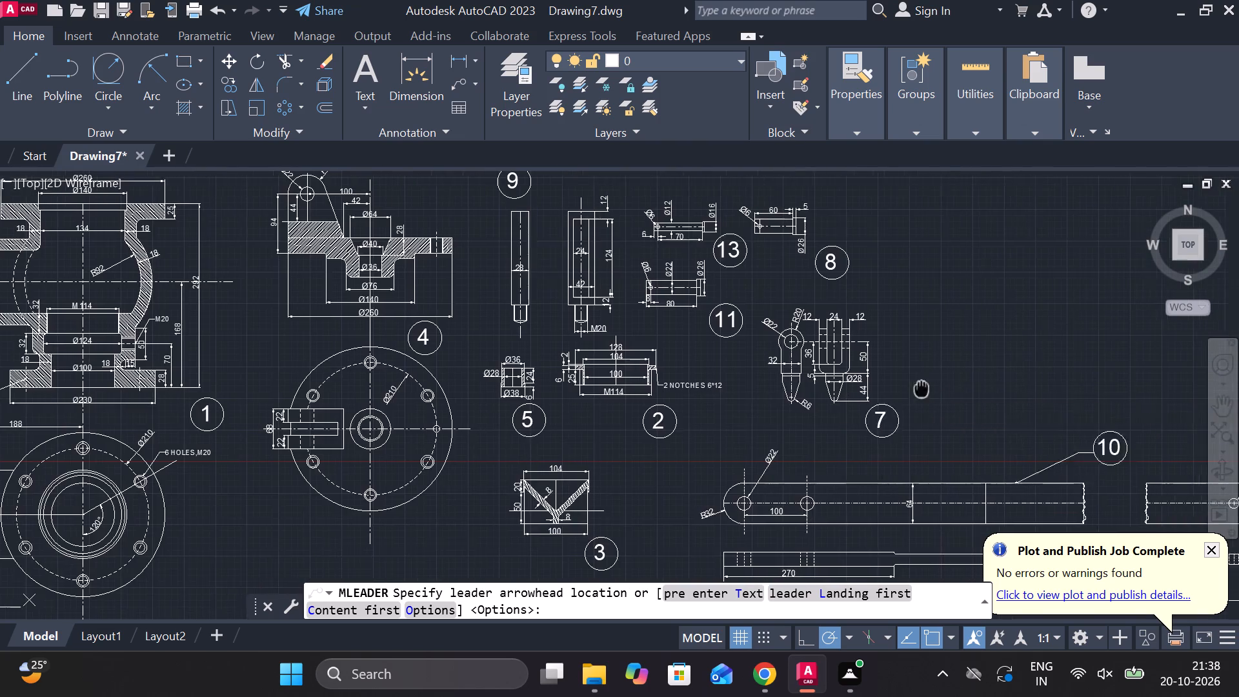
pyautogui.moveTo(854, 338); pyautogui.dragTo(734, 232, button='middle')
pyautogui.scroll(2, 392, 362)
pyautogui.moveTo(396, 352); pyautogui.dragTo(589, 278, button='middle')
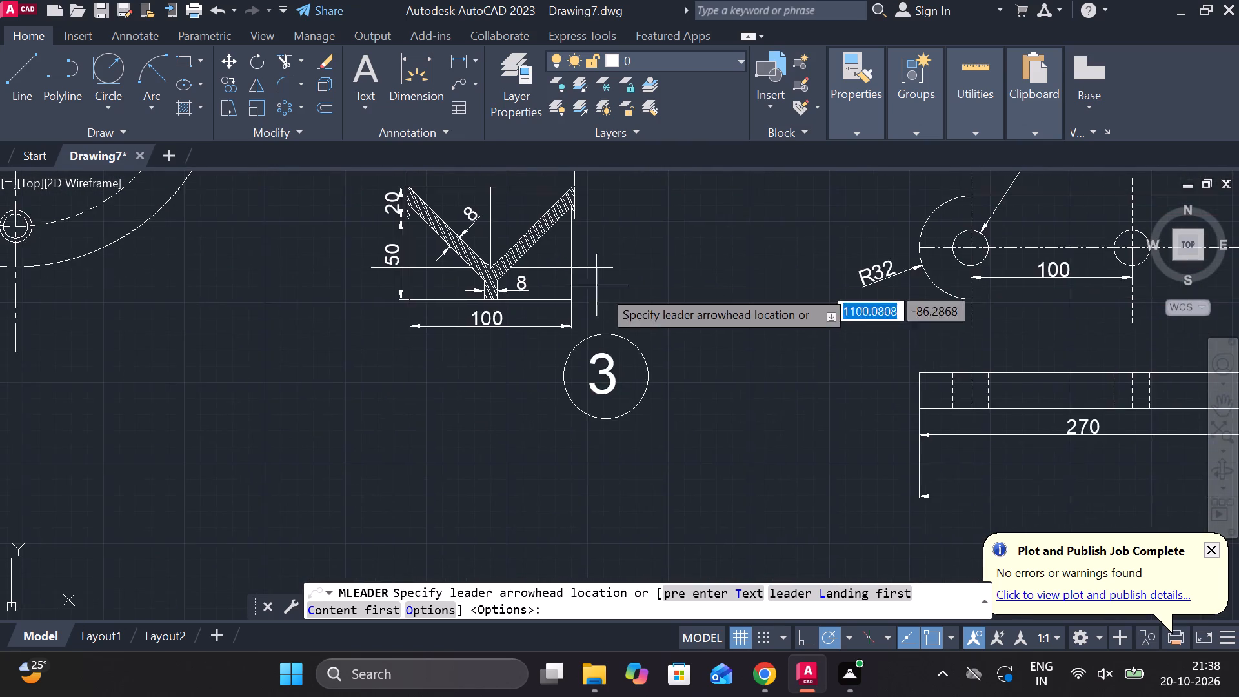
pyautogui.scroll(2, 615, 301)
pyautogui.scroll(-1, 613, 301)
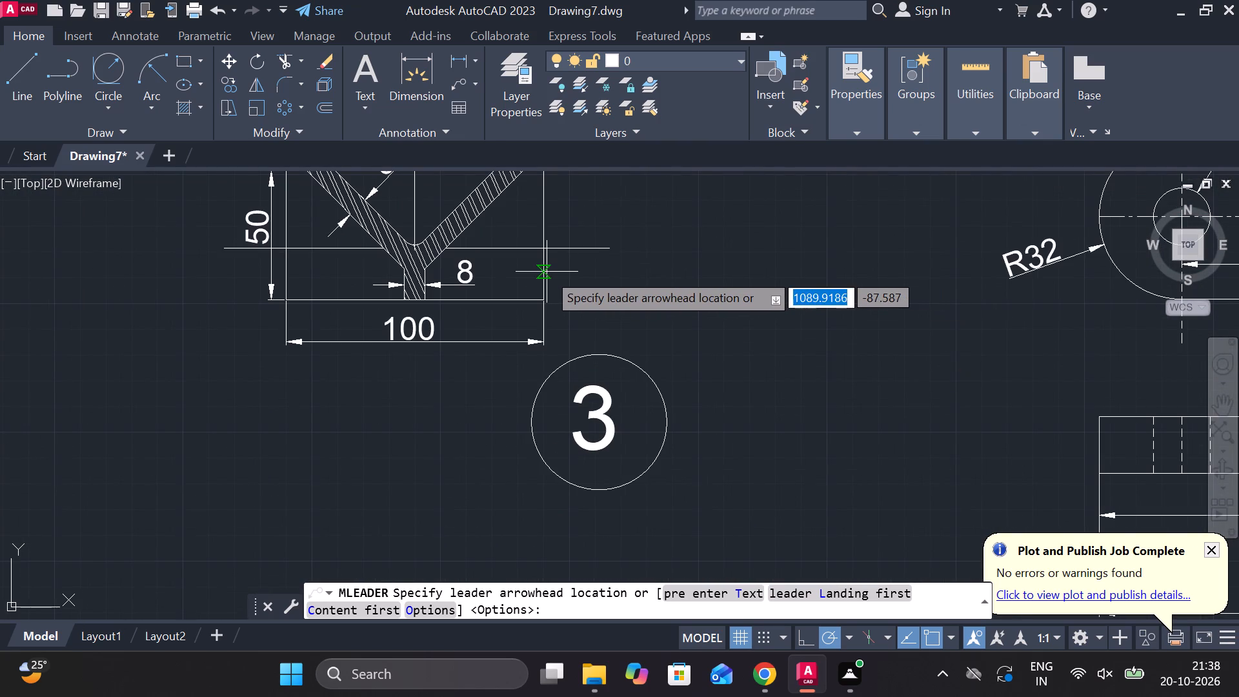
pyautogui.click(547, 252)
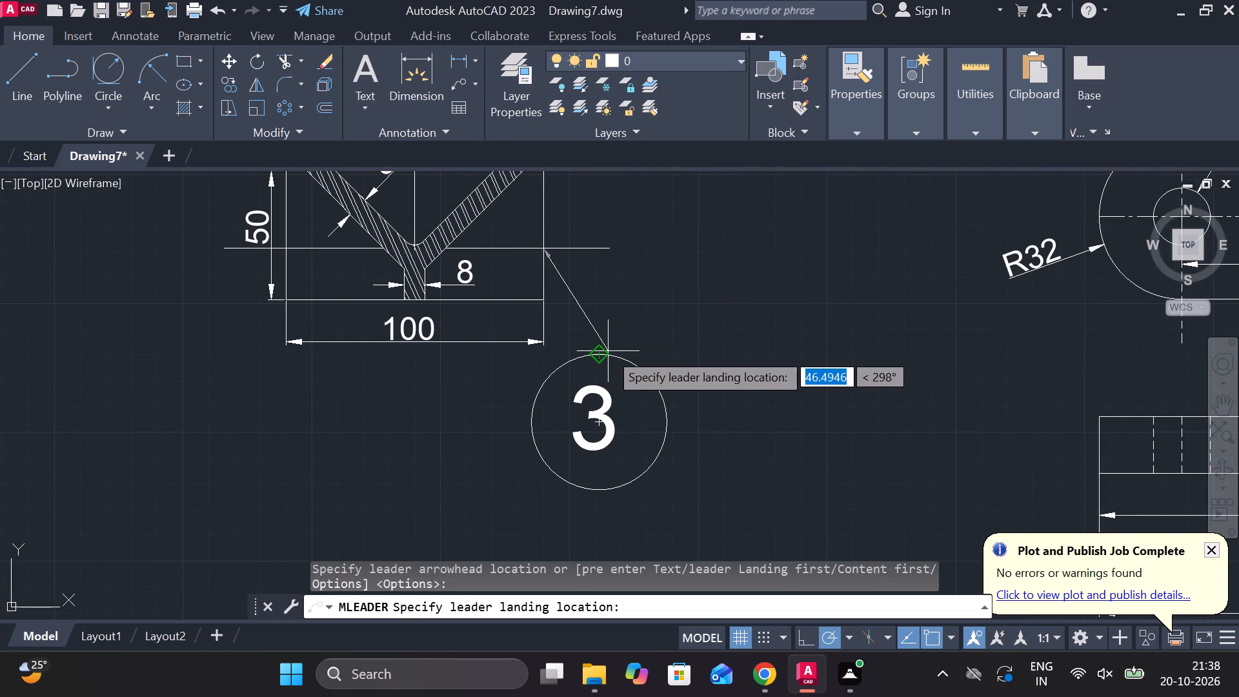
pyautogui.click(608, 351)
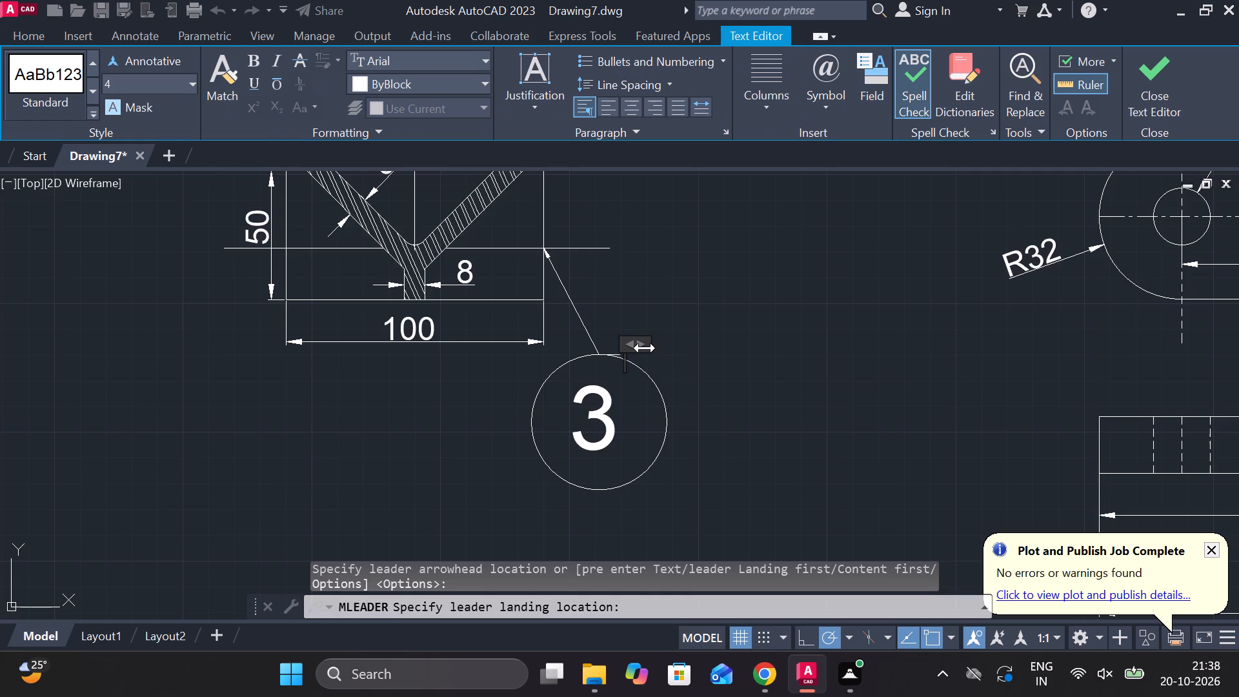
pyautogui.scroll(1, 645, 348)
pyautogui.press('Escape')
pyautogui.scroll(-2, 676, 372)
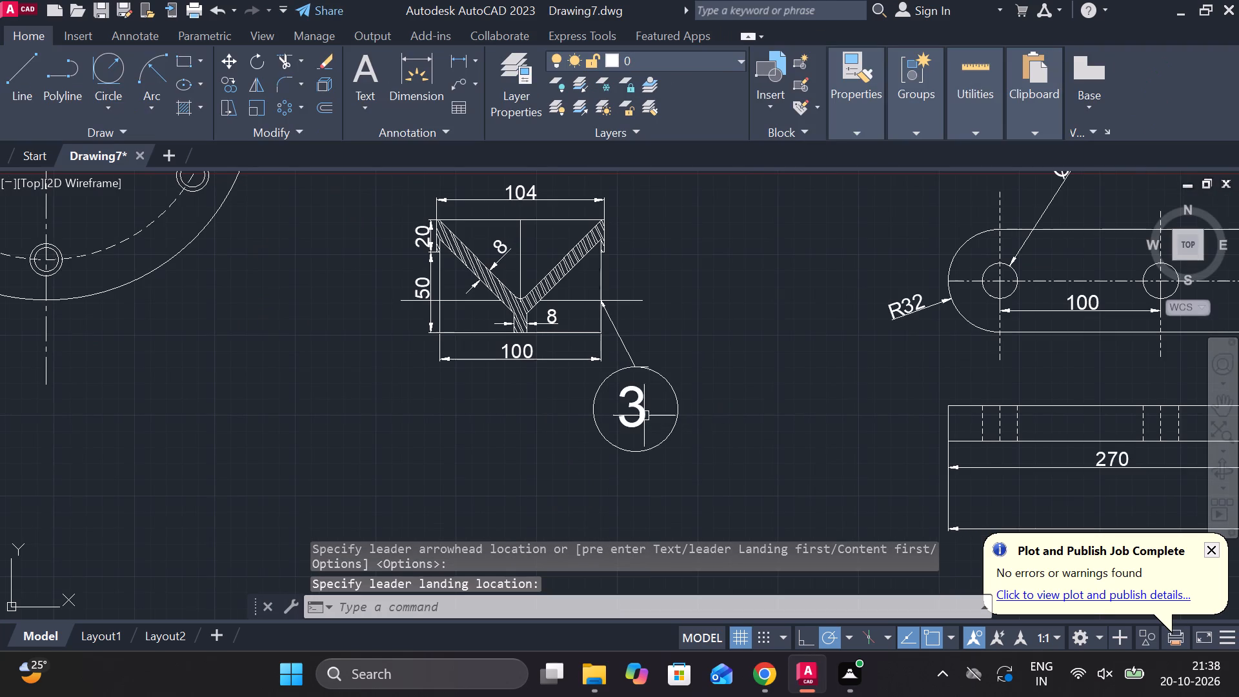
# Move balloon 3 with its number so that the left side of its circle meets the end of the new leader's landing.
pyautogui.scroll(2, 629, 409)
pyautogui.click(525, 331)
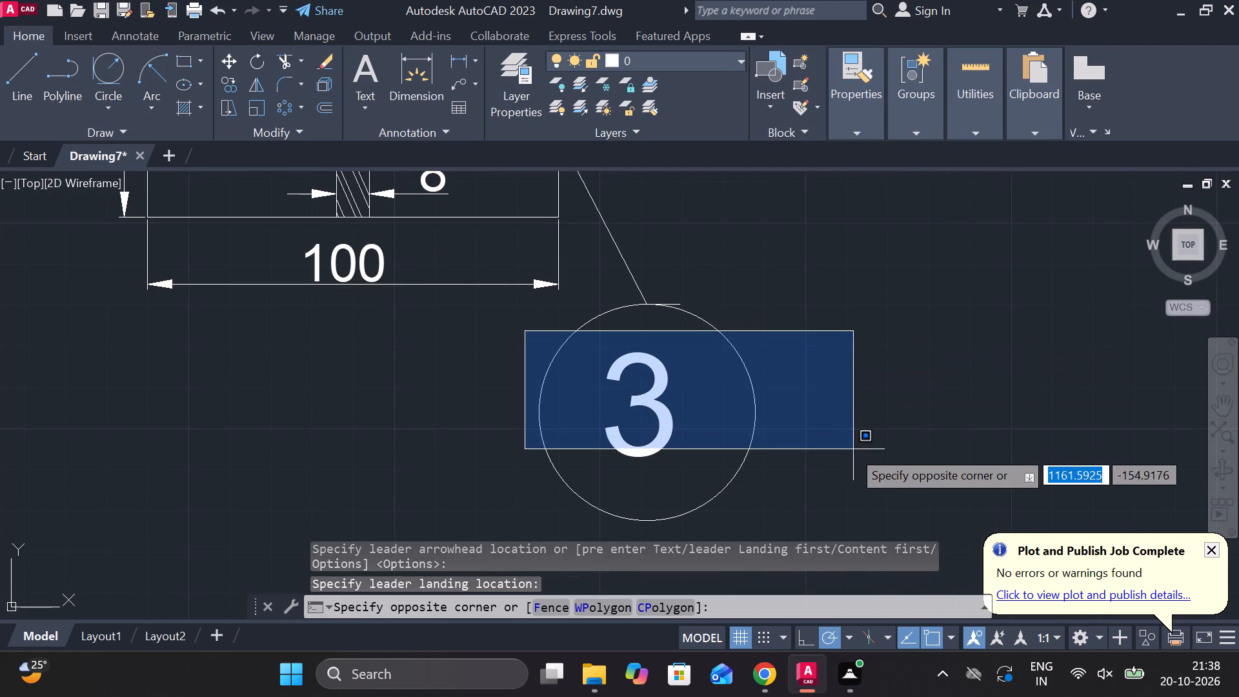
pyautogui.moveTo(851, 449); pyautogui.dragTo(797, 356, button='middle')
pyautogui.press('Escape')
pyautogui.moveTo(809, 425); pyautogui.dragTo(796, 416)
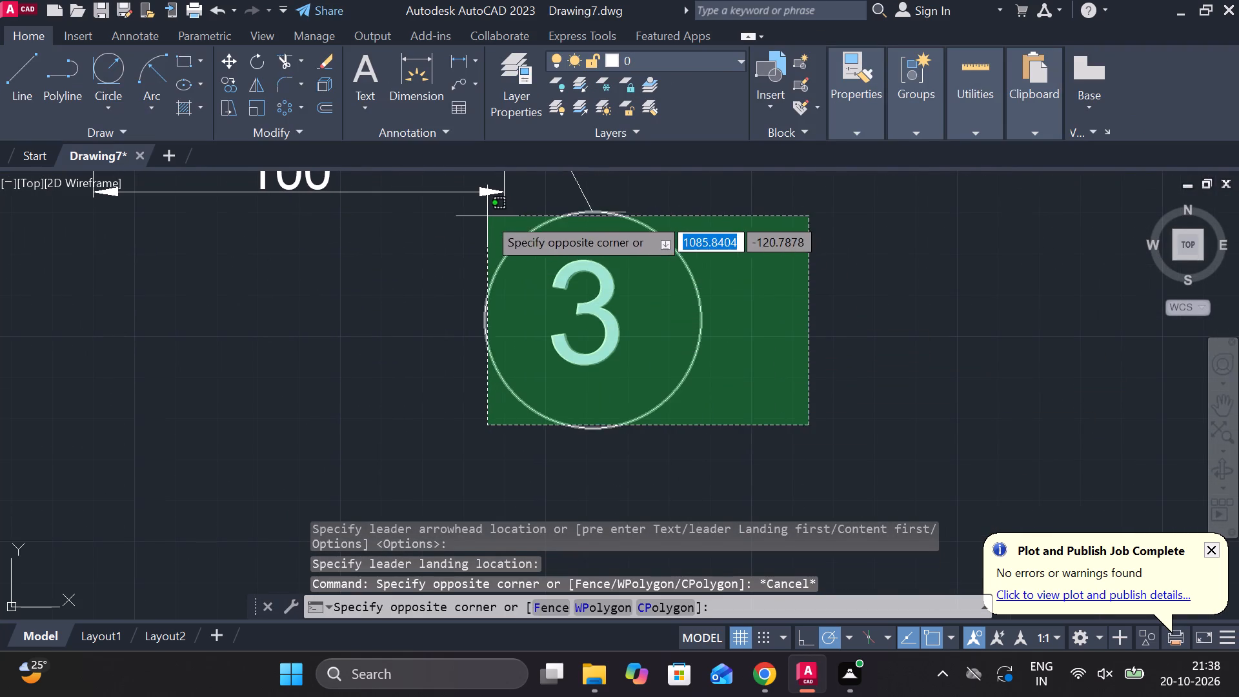
pyautogui.click(487, 216)
pyautogui.press('m')
pyautogui.press('Return')
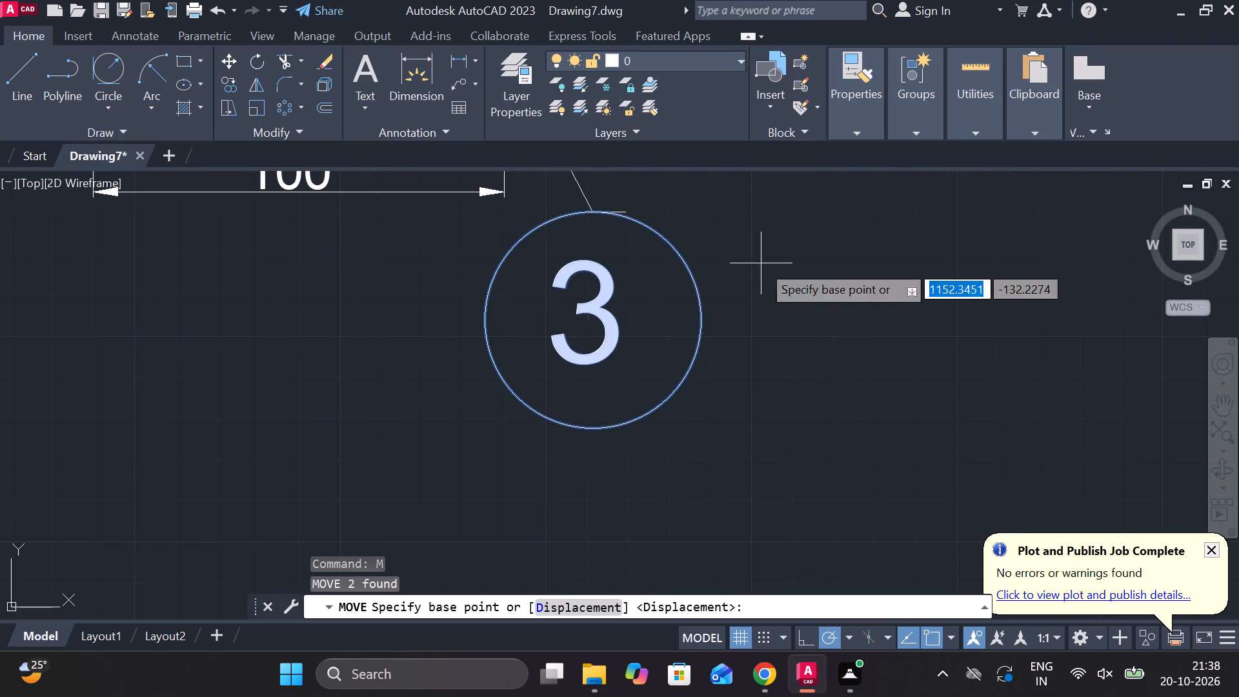
pyautogui.click(489, 325)
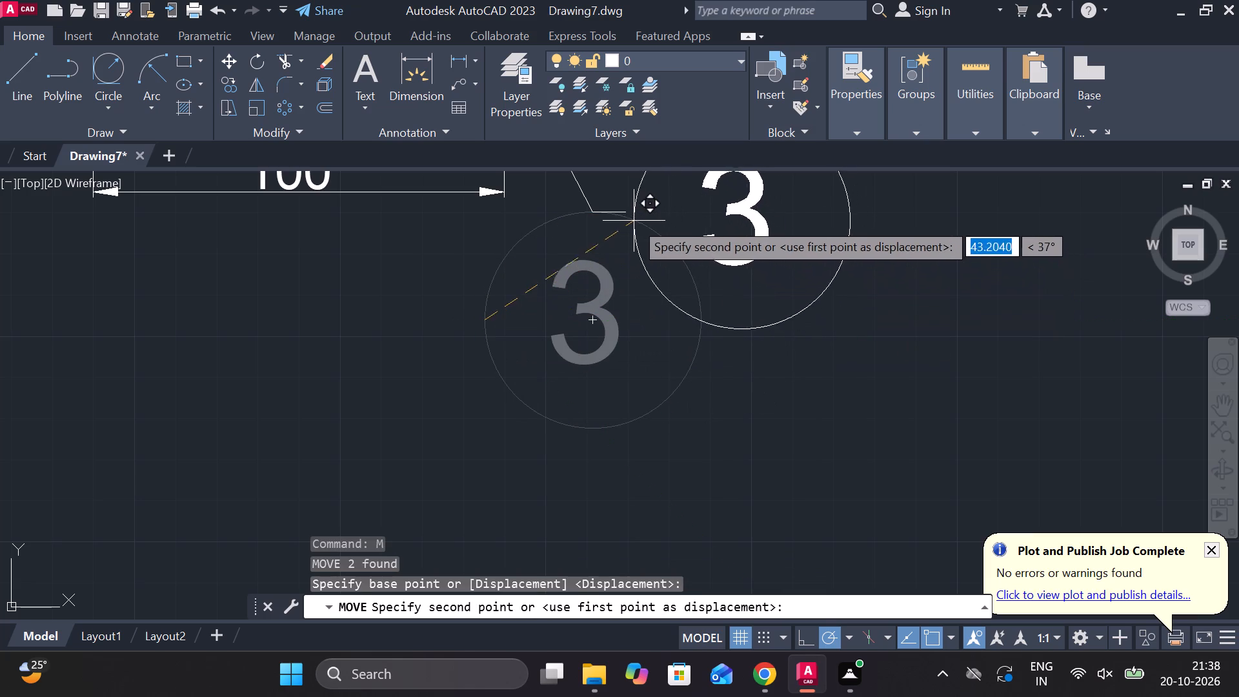
pyautogui.click(630, 217)
# Add a multileader without text from the top of the right prong in part 7's fork view, landing above its 12 dimension.
pyautogui.scroll(-3, 718, 261)
pyautogui.scroll(-1, 678, 297)
pyautogui.moveTo(678, 298); pyautogui.dragTo(609, 398, button='middle')
pyautogui.scroll(1, 701, 319)
pyautogui.moveTo(701, 319); pyautogui.dragTo(598, 492, button='middle')
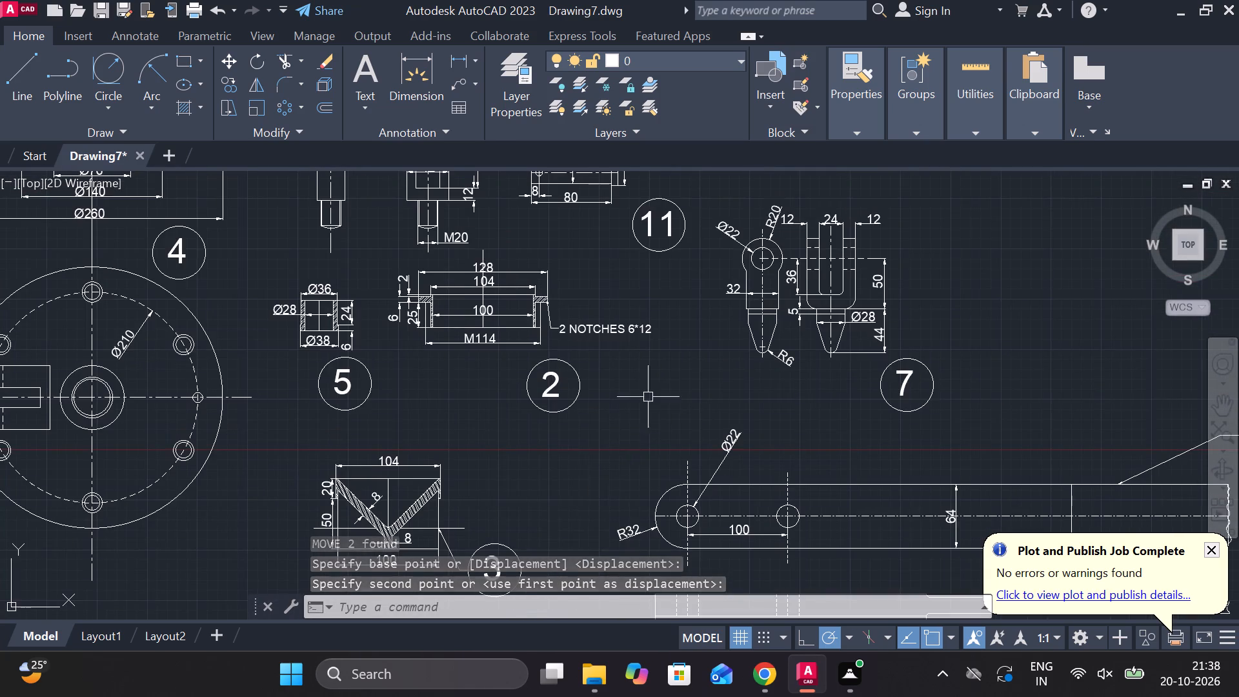
pyautogui.moveTo(651, 387); pyautogui.dragTo(519, 461, button='middle')
pyautogui.click(461, 85)
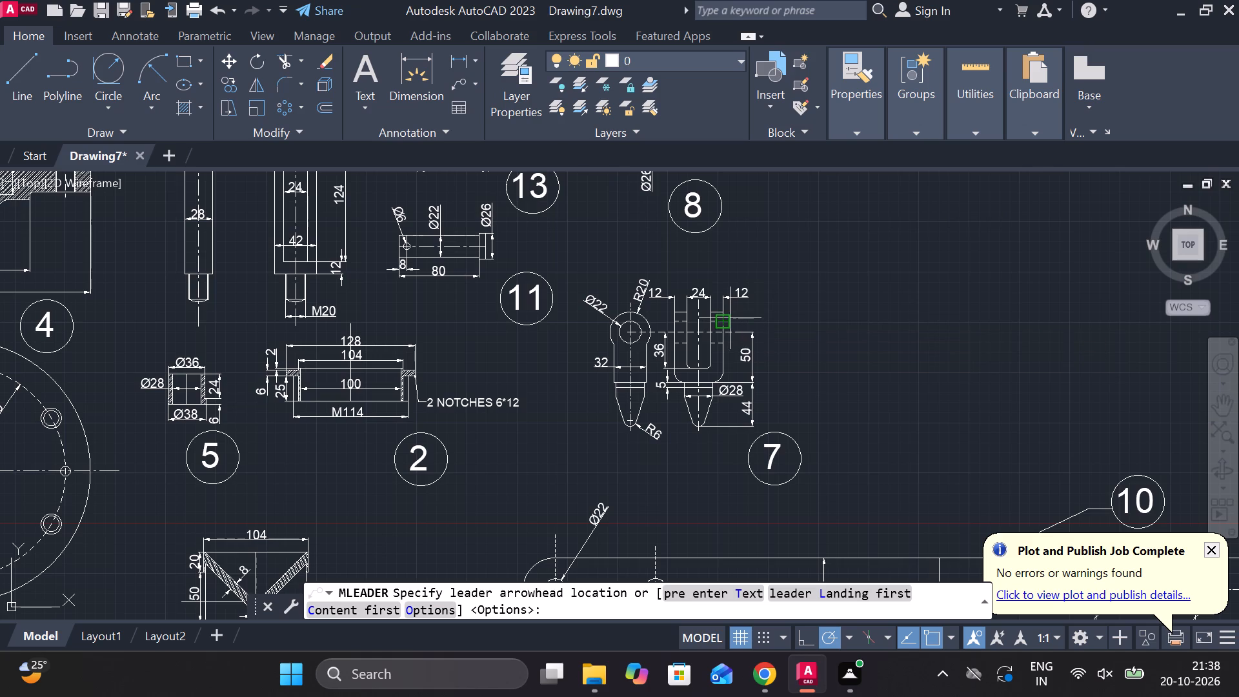
pyautogui.scroll(2, 730, 313)
pyautogui.click(700, 307)
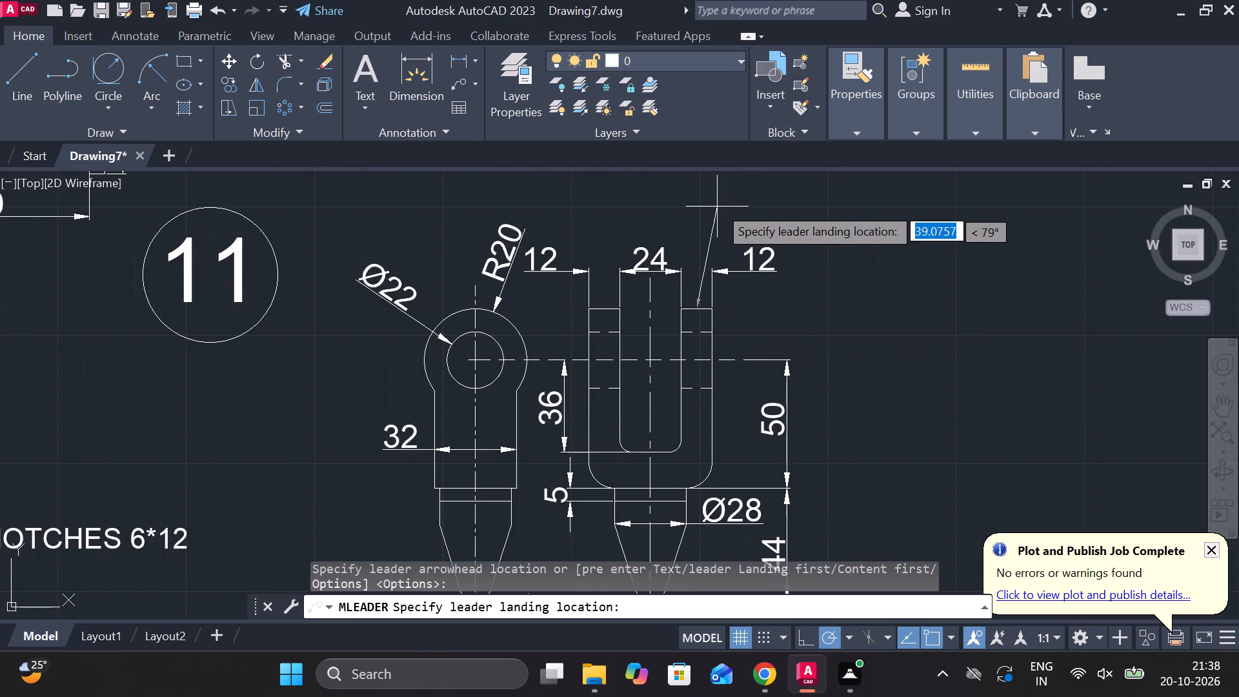
pyautogui.click(714, 199)
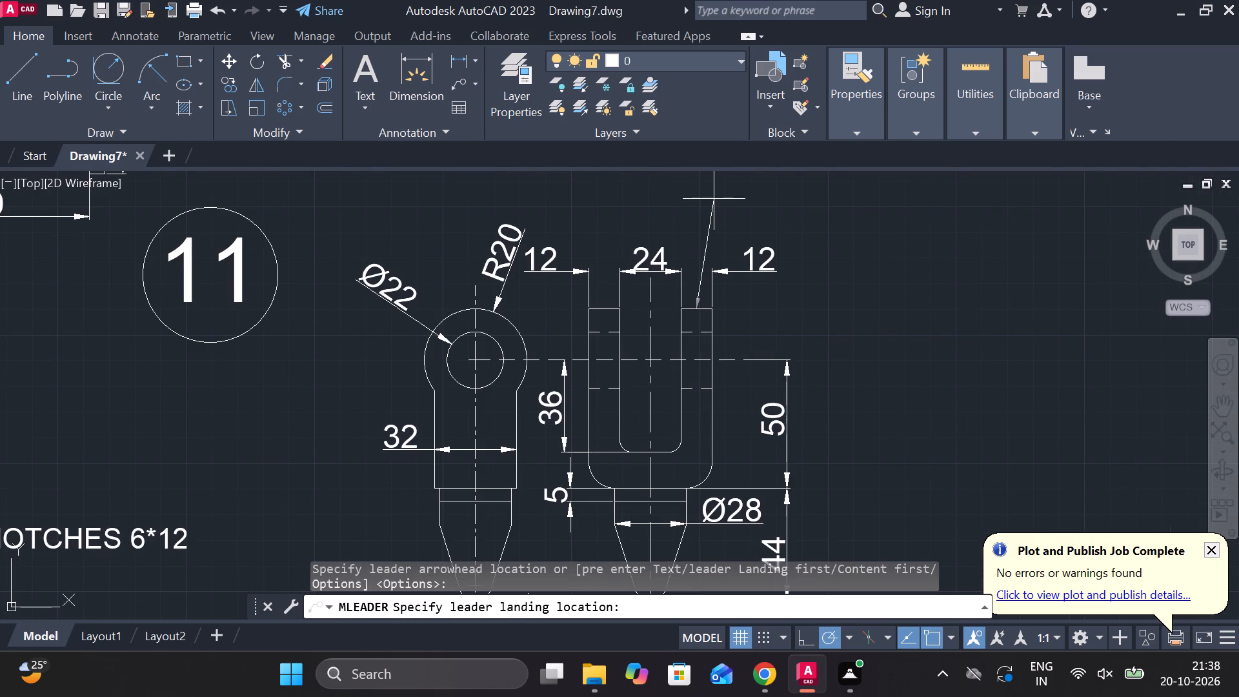
pyautogui.click(1153, 99)
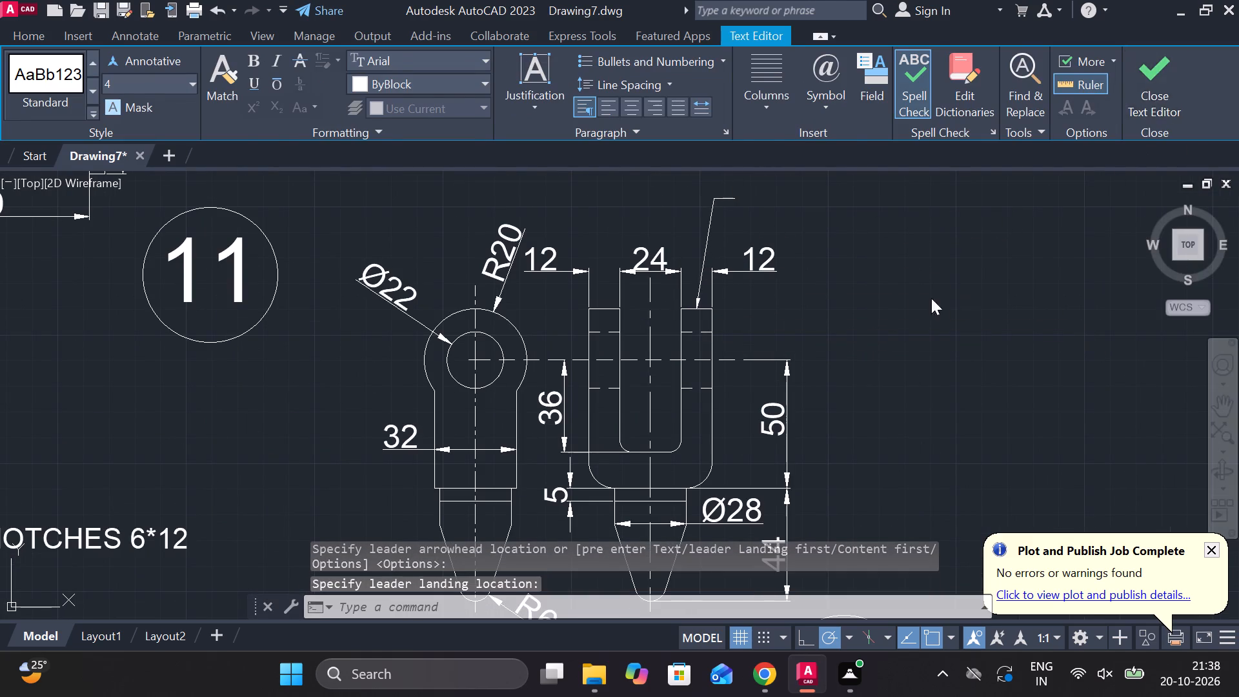
# Add a multileader without text from the upper corner of part 8's pin head, landing up and to the right past the 5 dimension.
pyautogui.moveTo(858, 262); pyautogui.dragTo(887, 416, button='middle')
pyautogui.moveTo(763, 307); pyautogui.dragTo(766, 364, button='middle')
pyautogui.scroll(-1, 765, 356)
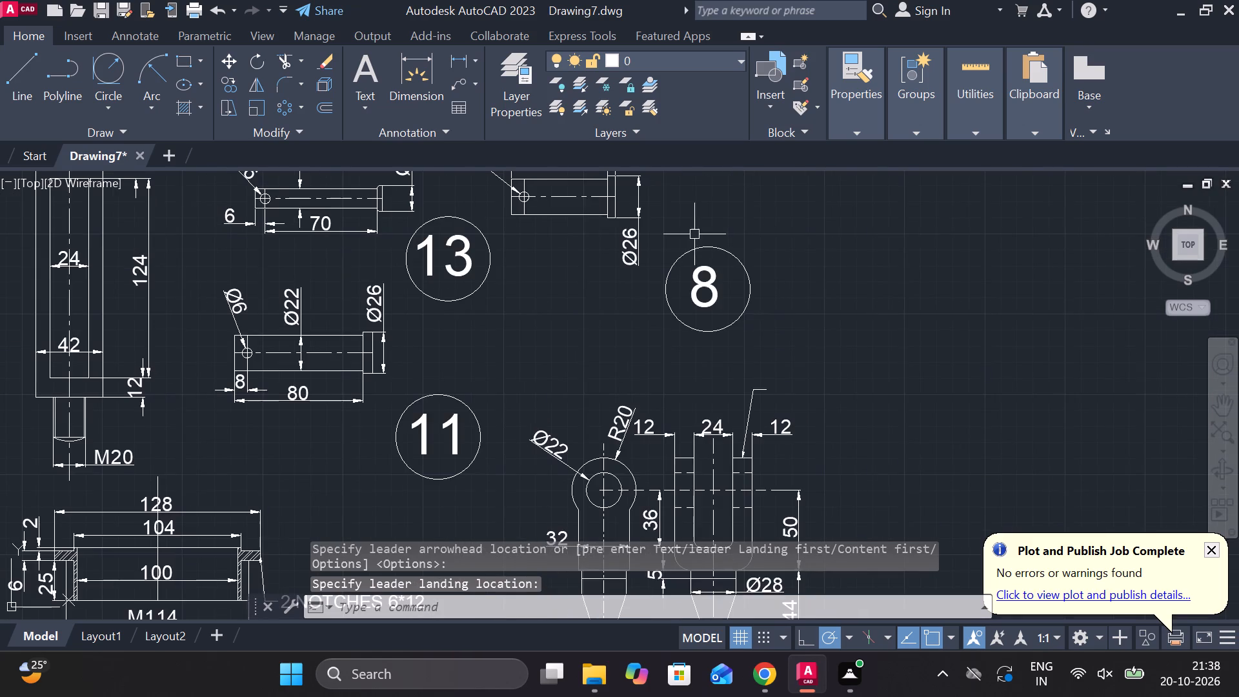
pyautogui.moveTo(696, 244); pyautogui.dragTo(707, 383, button='middle')
pyautogui.press('space')
pyautogui.scroll(2, 647, 303)
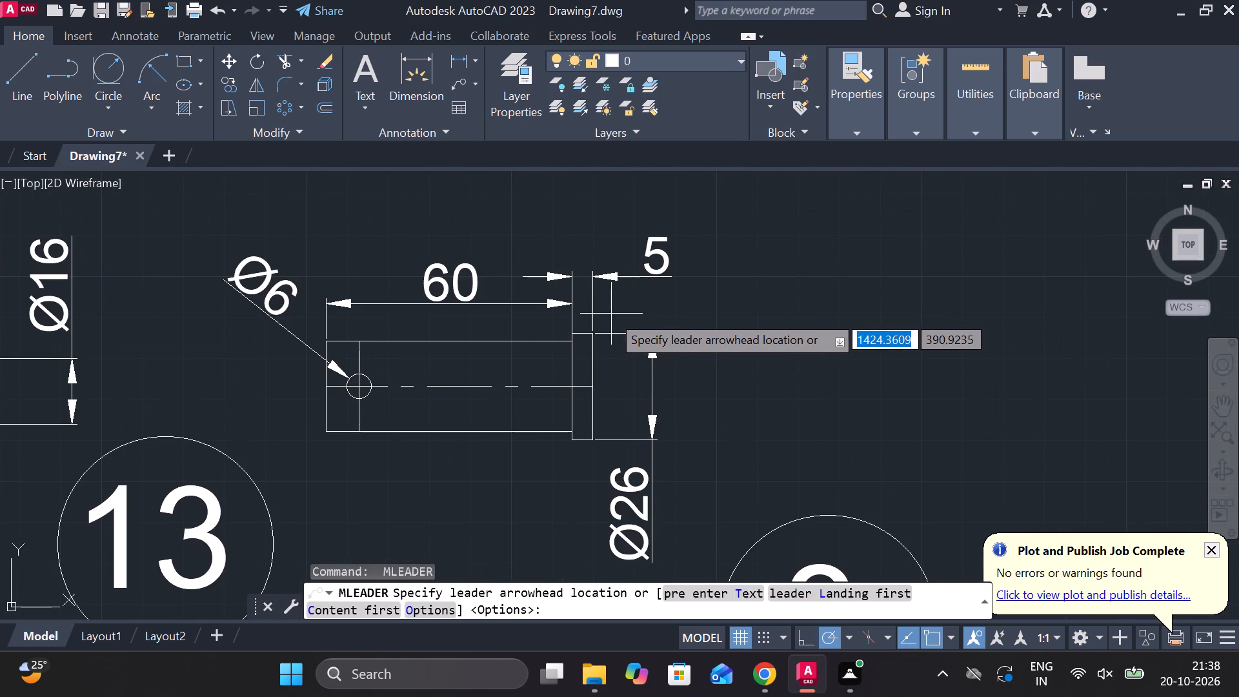
pyautogui.click(596, 328)
pyautogui.click(730, 268)
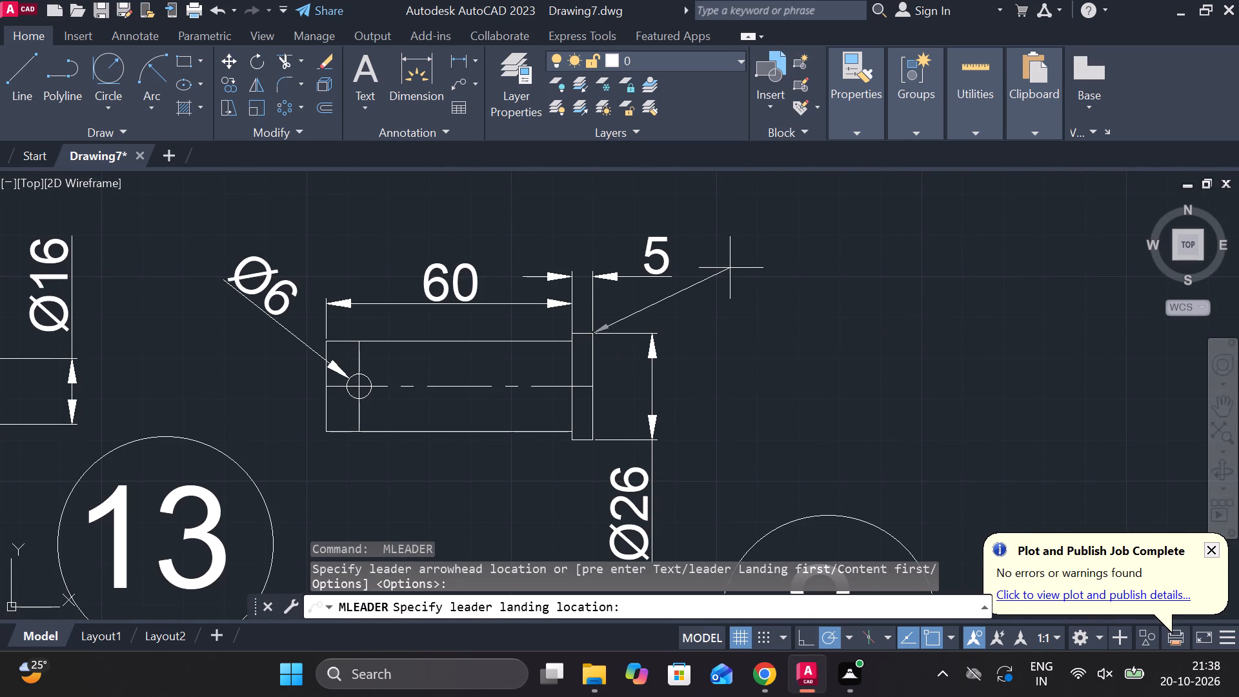
pyautogui.scroll(-1, 817, 316)
pyautogui.press('space')
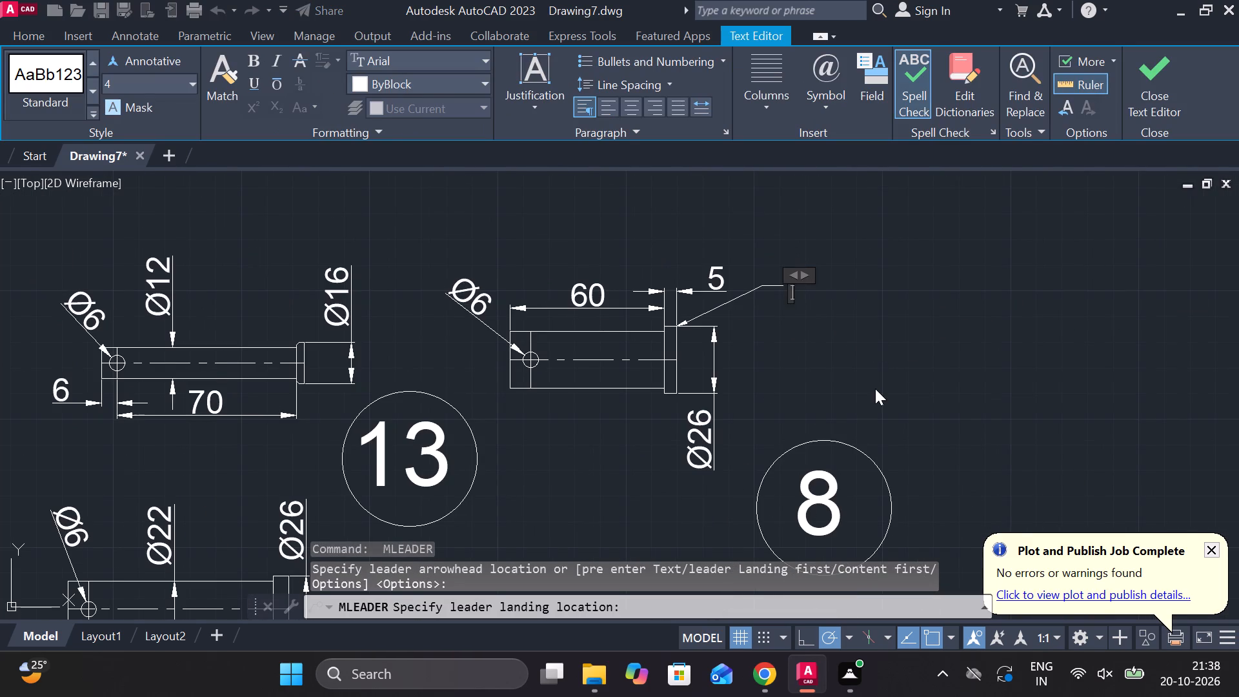
pyautogui.click(1145, 63)
# Add a multileader without text from the lower corner of part 13's pin head down toward balloon 13.
pyautogui.scroll(-2, 783, 383)
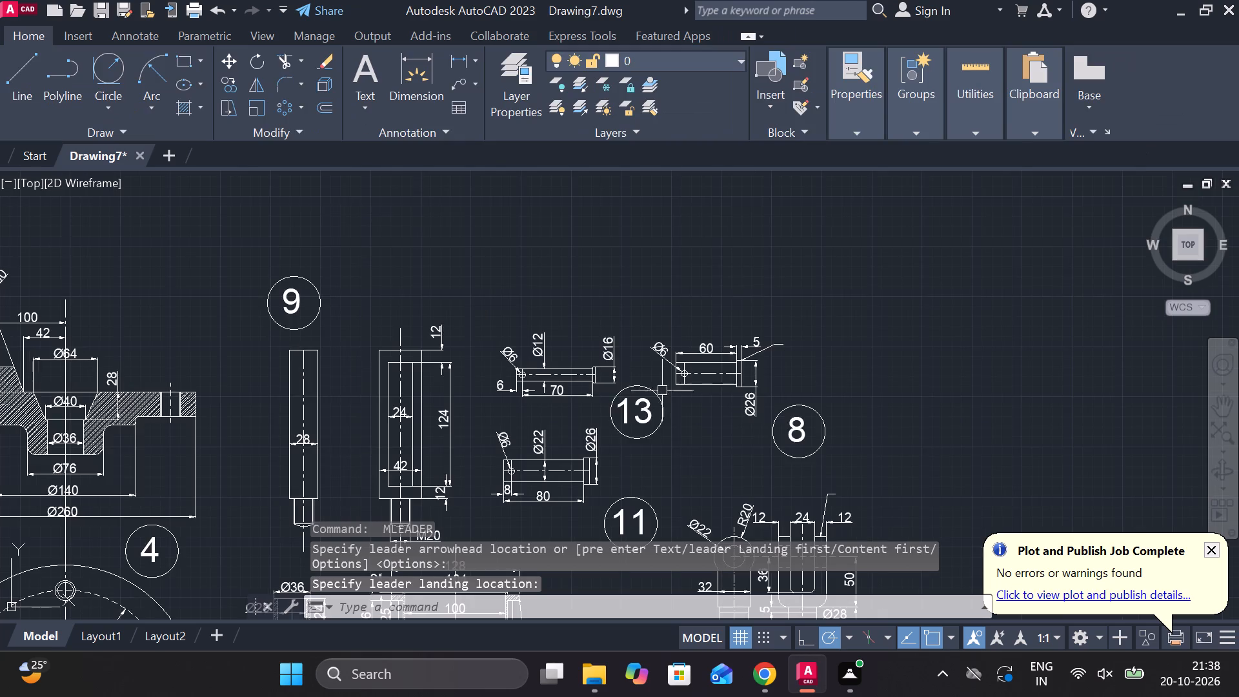
pyautogui.moveTo(623, 387); pyautogui.dragTo(658, 264, button='middle')
pyautogui.scroll(2, 667, 261)
pyautogui.moveTo(670, 273); pyautogui.dragTo(749, 374, button='middle')
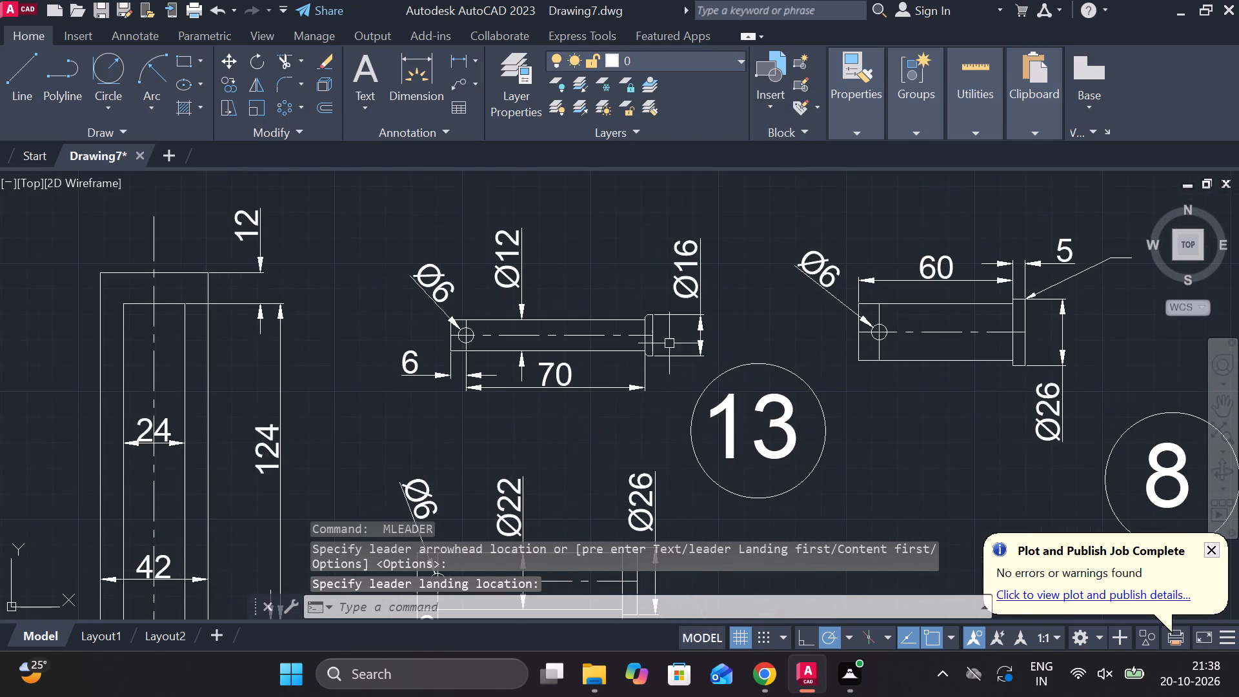
pyautogui.scroll(1, 668, 362)
pyautogui.press('space')
pyautogui.click(652, 359)
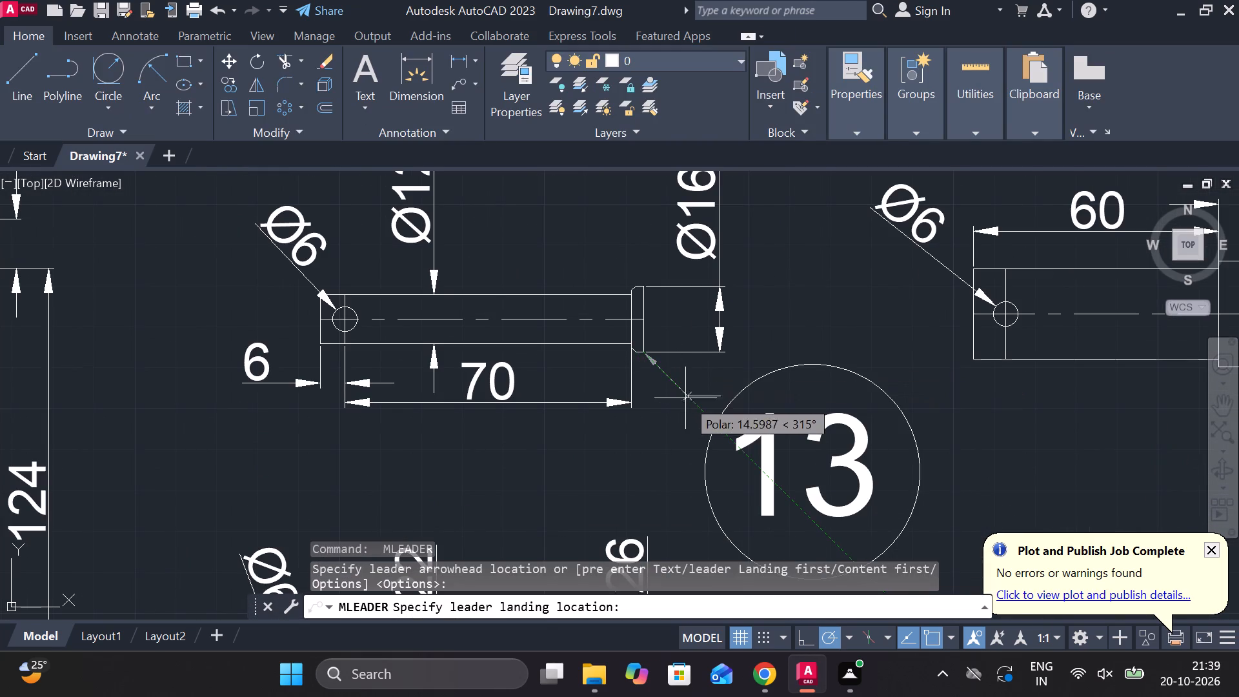
pyautogui.click(694, 411)
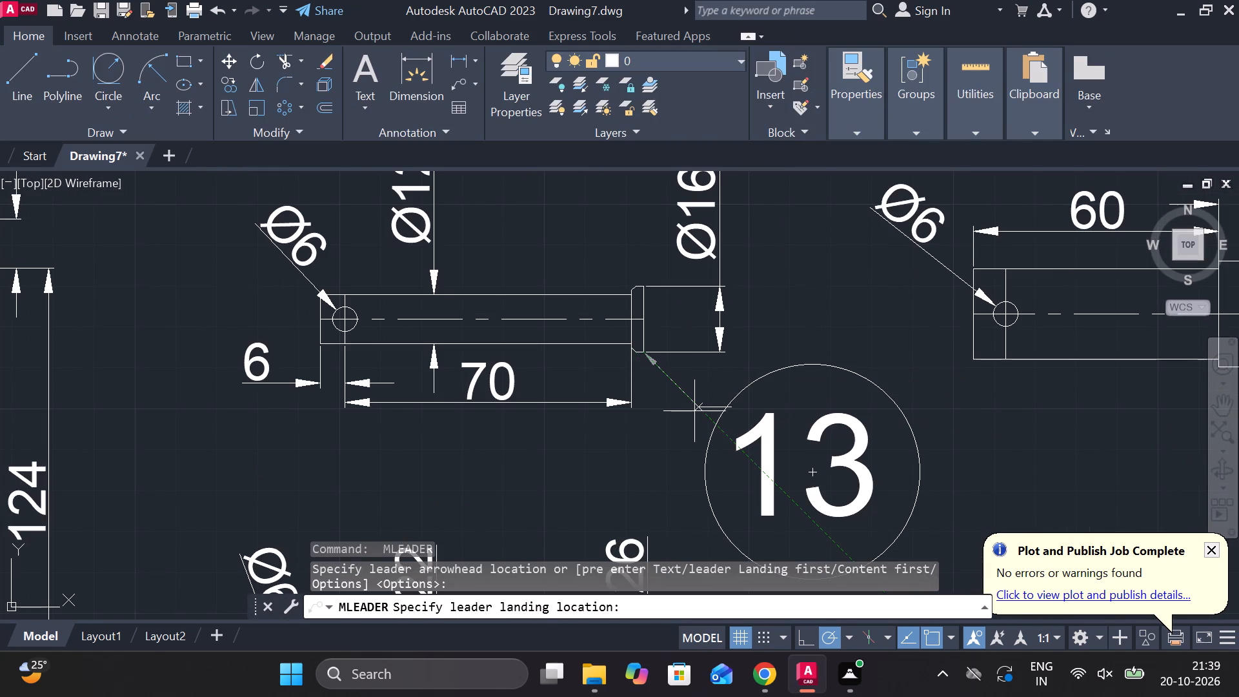
pyautogui.click(1142, 66)
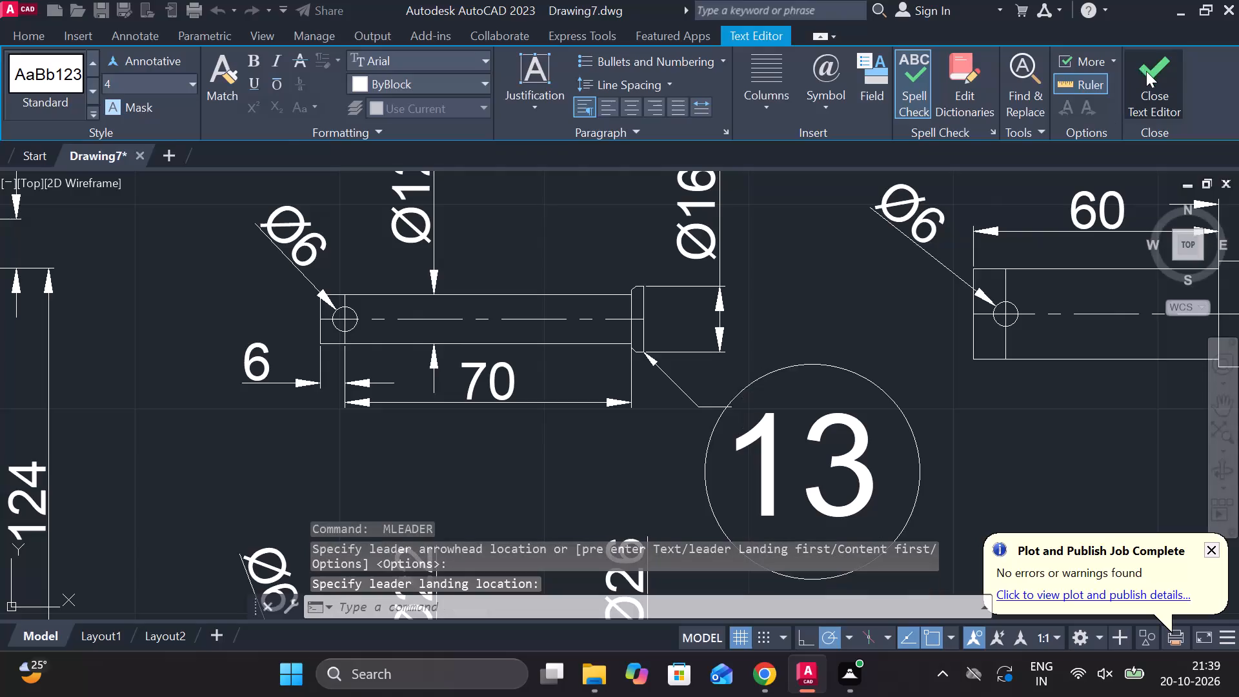
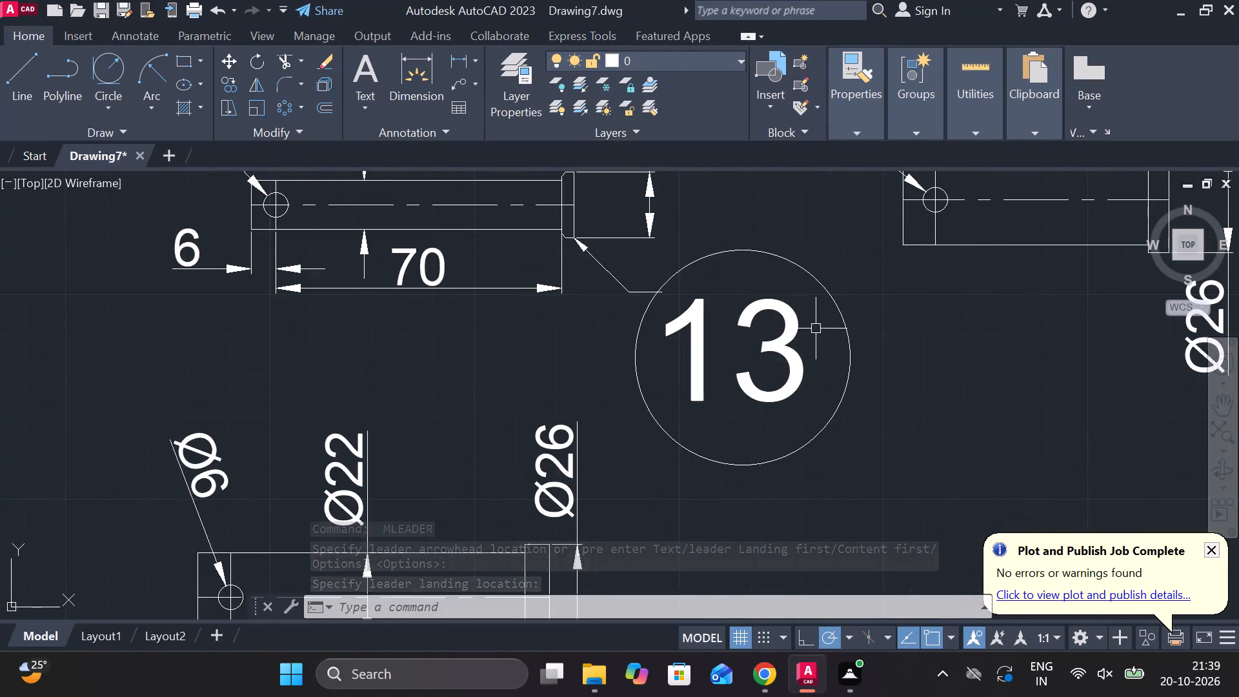
# Move the number 8 balloon up to the end of the leader on the 60 mm long pin.
pyautogui.scroll(-2, 816, 328)
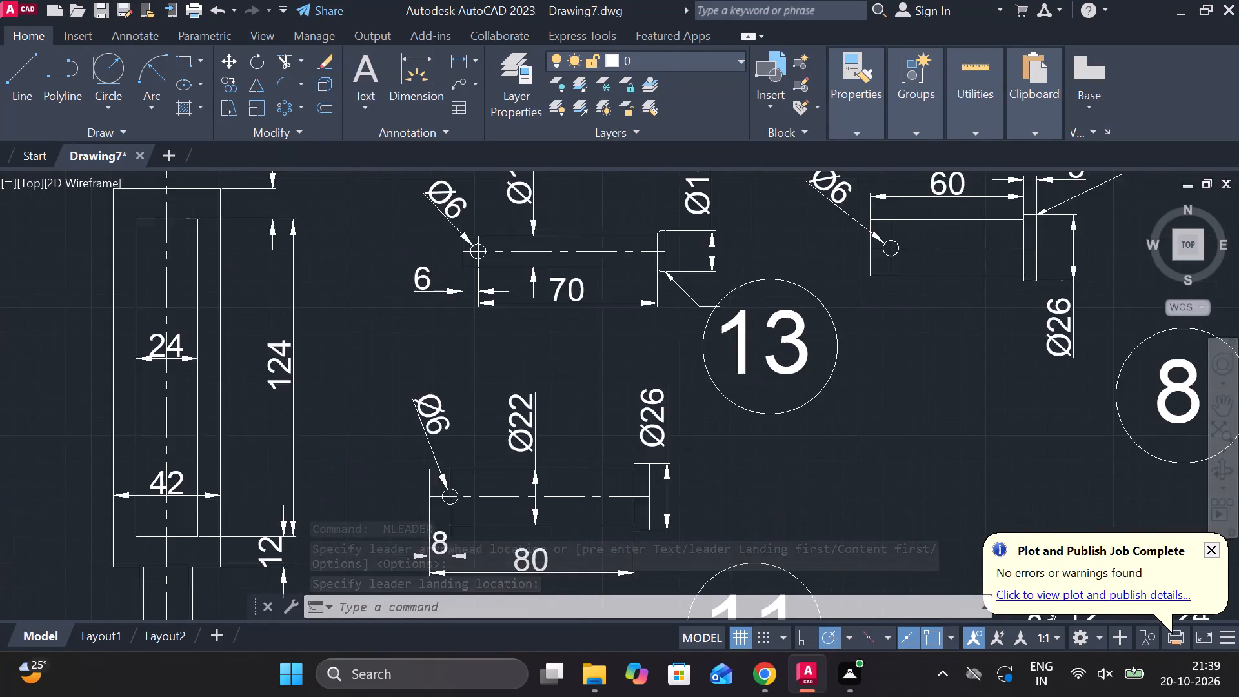
pyautogui.moveTo(1046, 342); pyautogui.dragTo(866, 328, button='middle')
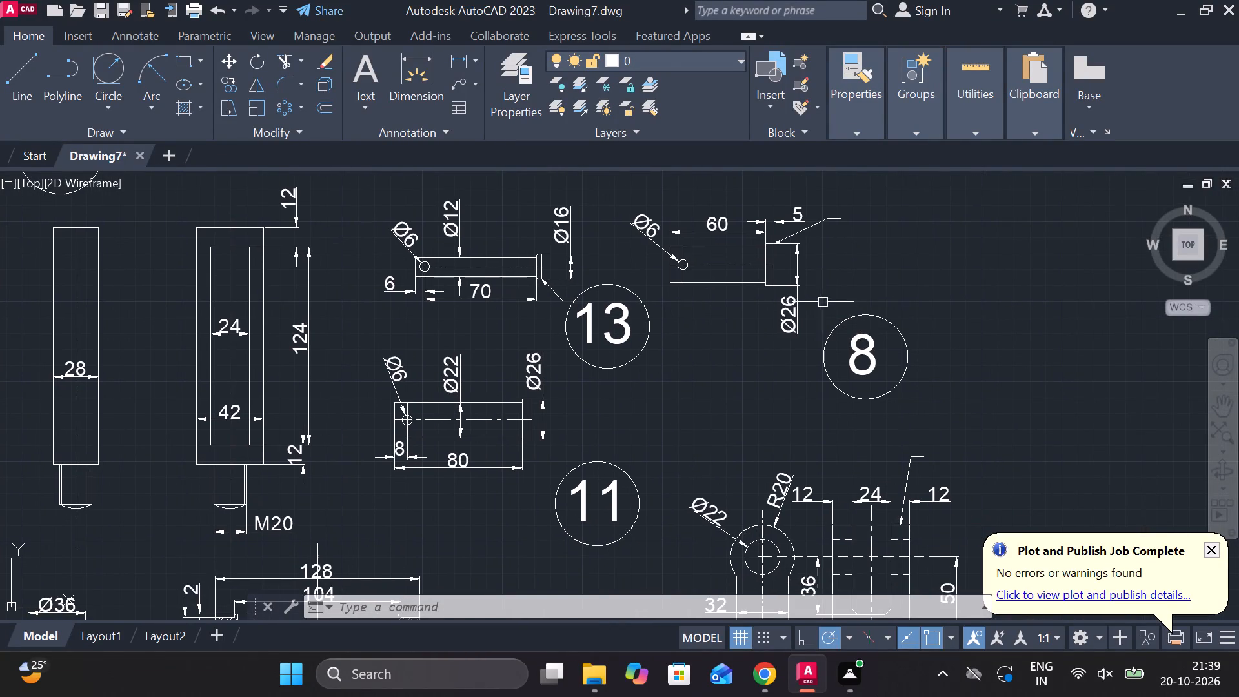
pyautogui.click(823, 302)
pyautogui.click(931, 414)
pyautogui.press('m')
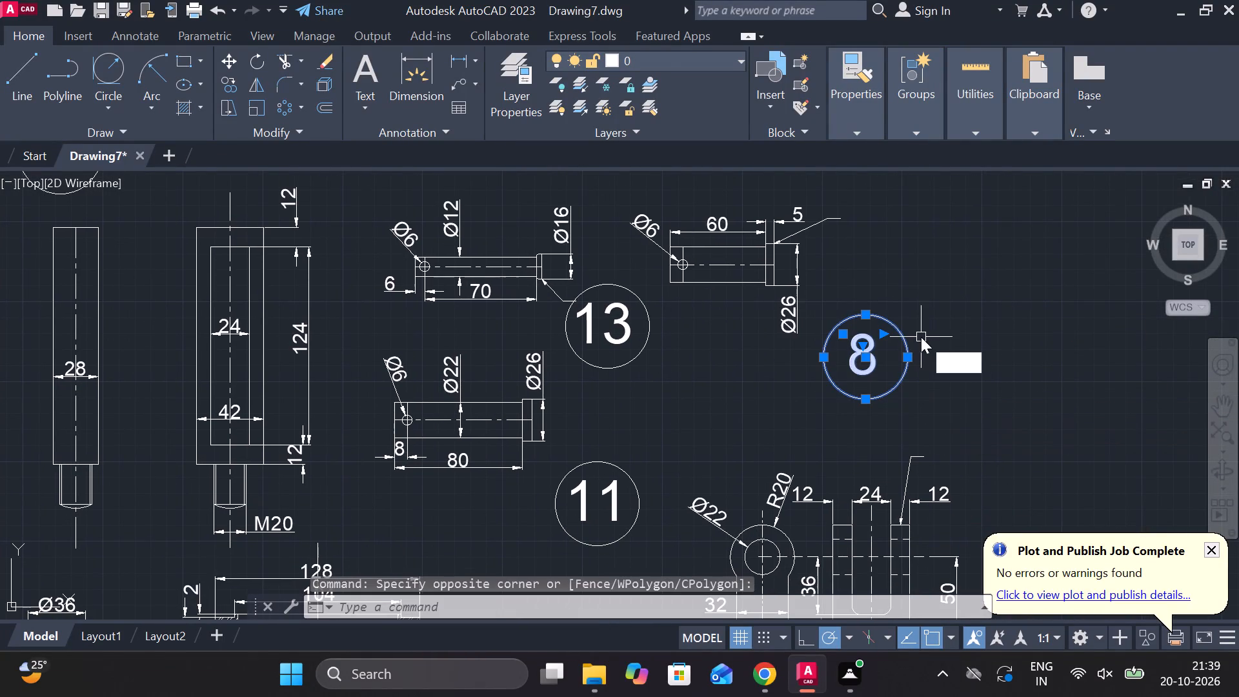
pyautogui.press('Return')
pyautogui.click(818, 363)
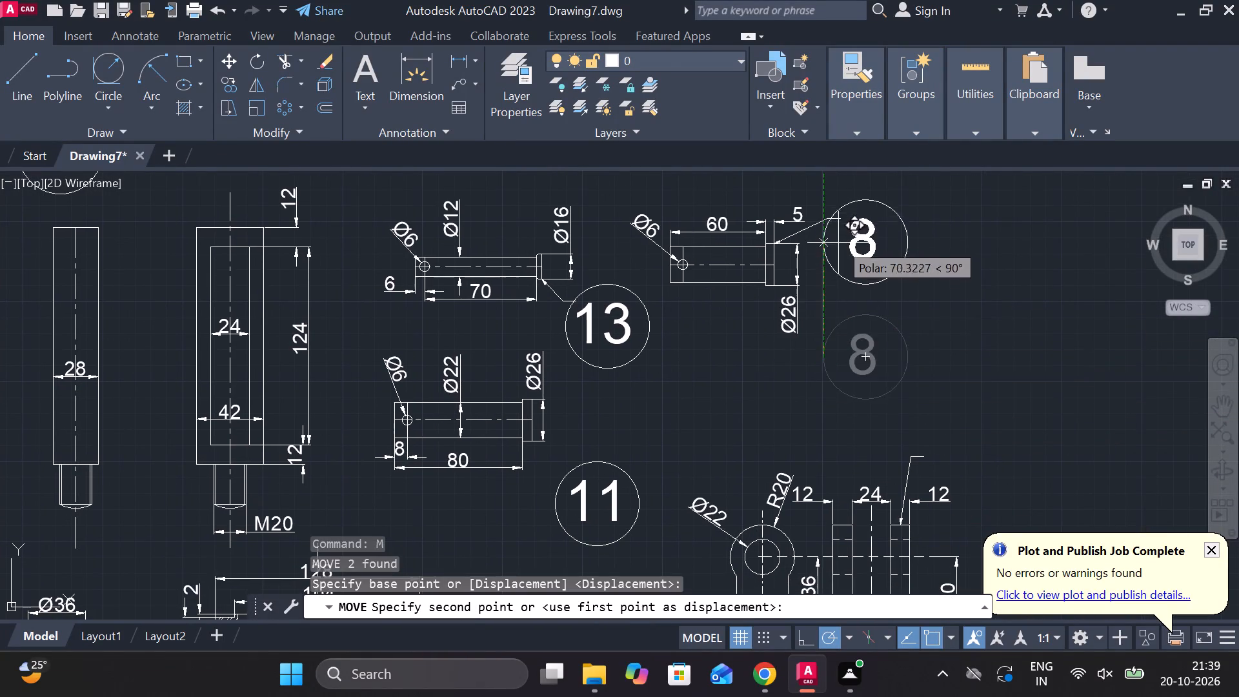
pyautogui.scroll(2, 838, 241)
pyautogui.click(849, 188)
# Move the number 13 balloon so its circle touches the end of the leader on the 70 mm long pin.
pyautogui.scroll(-2, 883, 242)
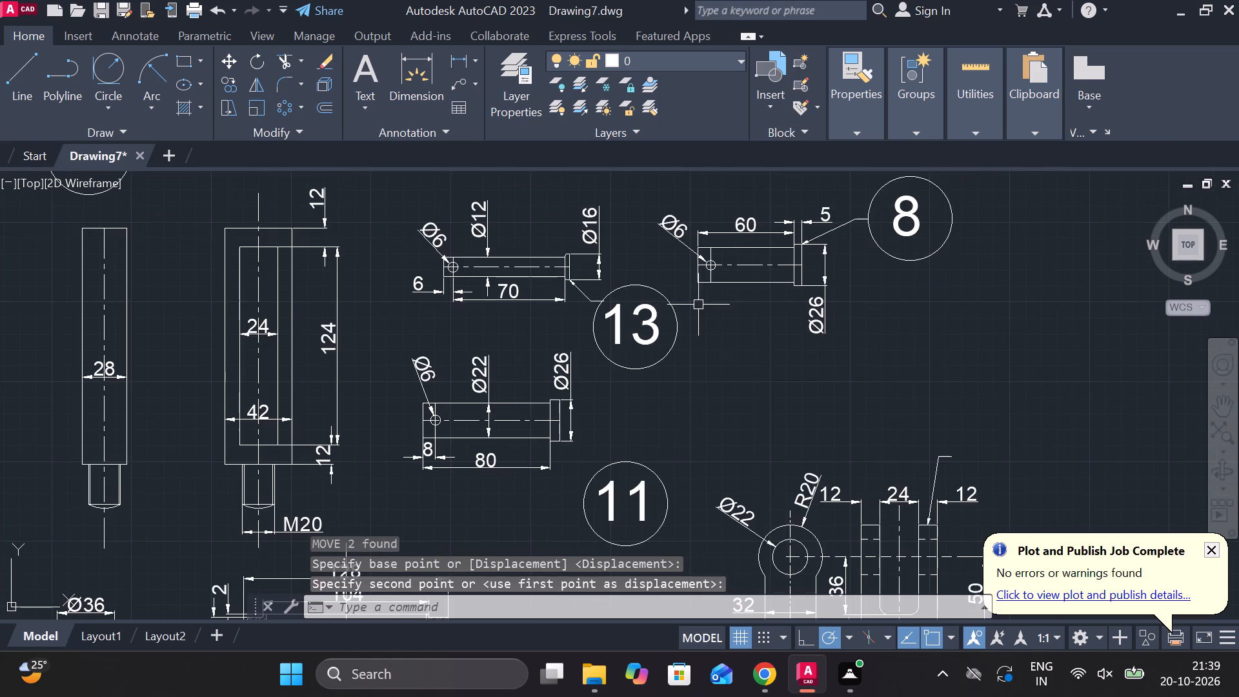
pyautogui.scroll(1, 693, 305)
pyautogui.scroll(1, 533, 277)
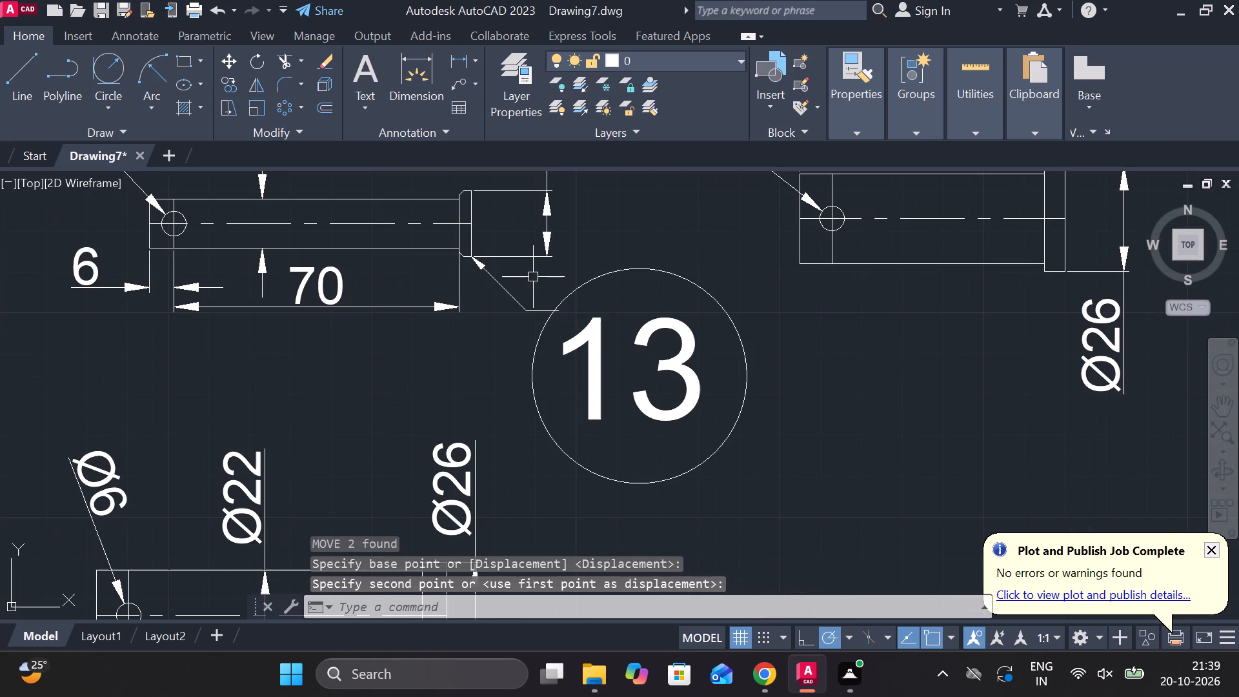
pyautogui.moveTo(533, 276); pyautogui.dragTo(540, 276)
pyautogui.click(823, 483)
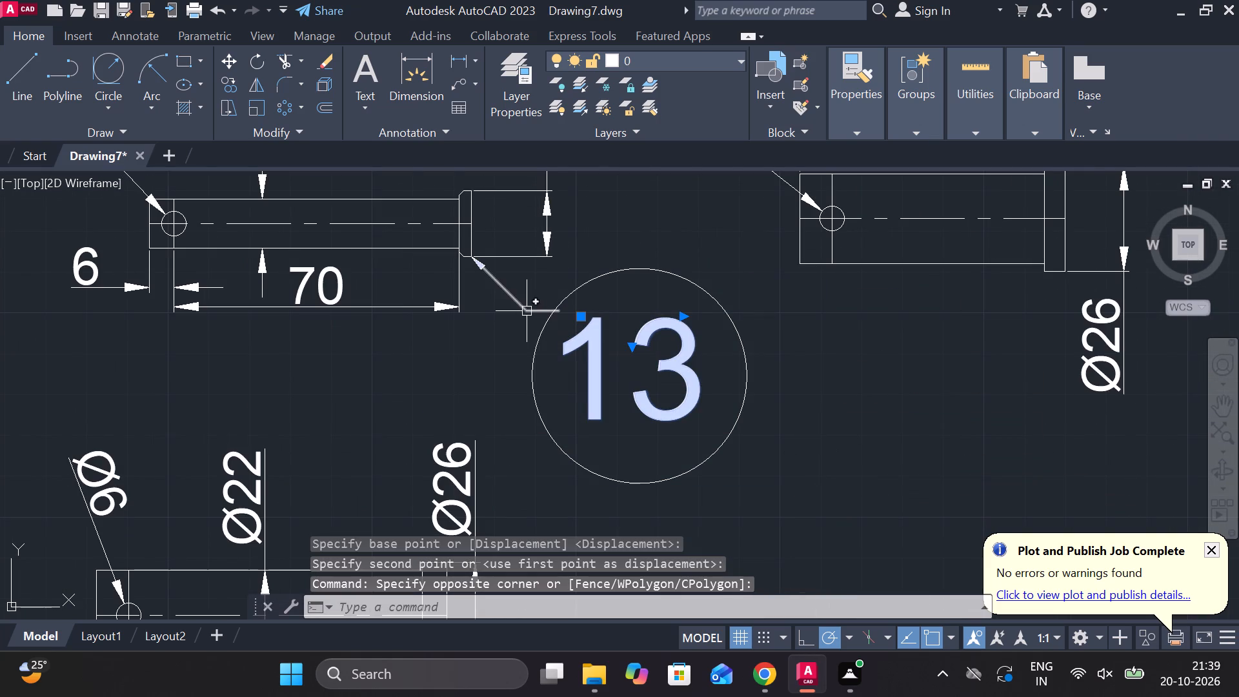
pyautogui.click(570, 293)
pyautogui.press('m')
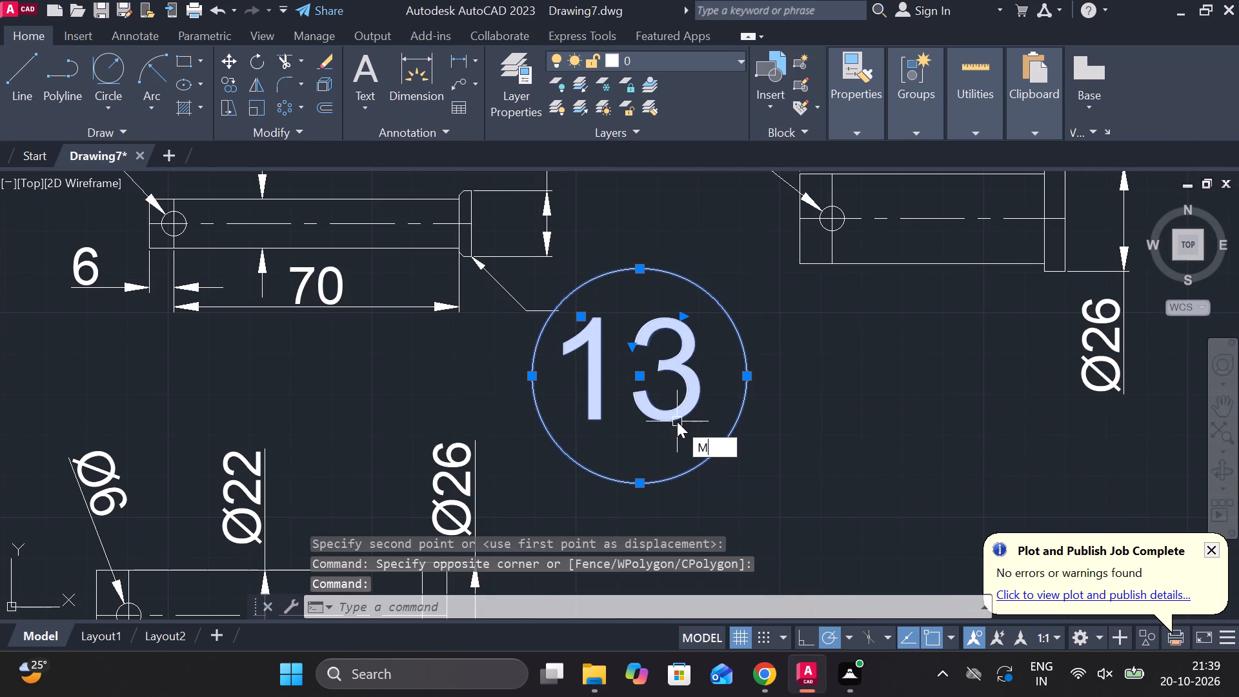
pyautogui.press('Return')
pyautogui.click(531, 370)
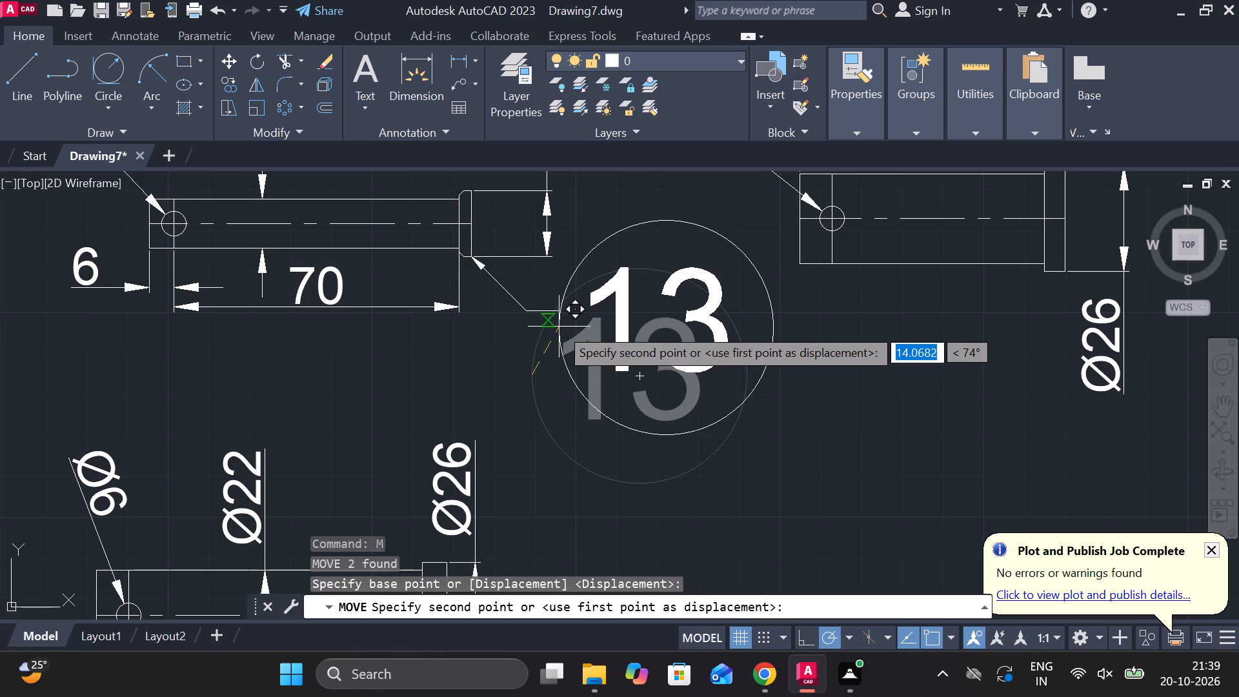
pyautogui.click(559, 316)
# Add a multileader without text from the lower corner of the 80 mm pin's head towards the number 11 balloon.
pyautogui.scroll(-1, 614, 354)
pyautogui.scroll(-2, 729, 384)
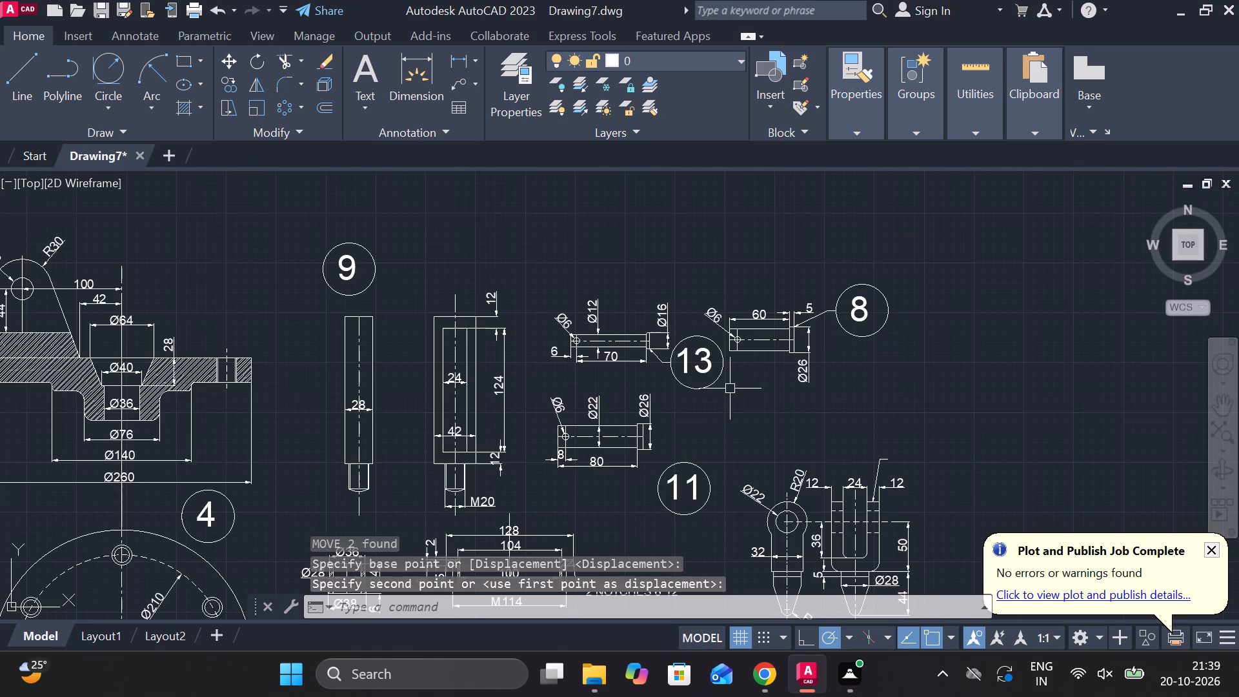
pyautogui.scroll(1, 735, 394)
pyautogui.scroll(-2, 738, 398)
pyautogui.moveTo(788, 419); pyautogui.dragTo(755, 378, button='middle')
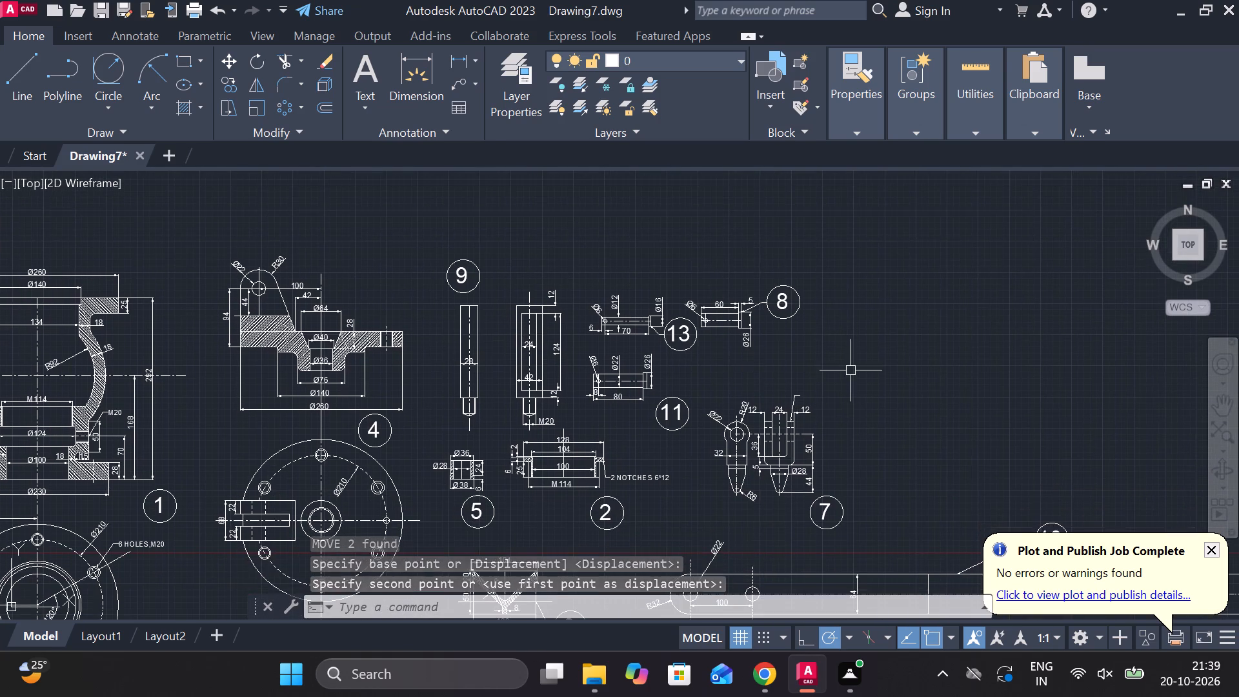
pyautogui.moveTo(849, 370); pyautogui.dragTo(874, 294, button='middle')
pyautogui.scroll(1, 754, 354)
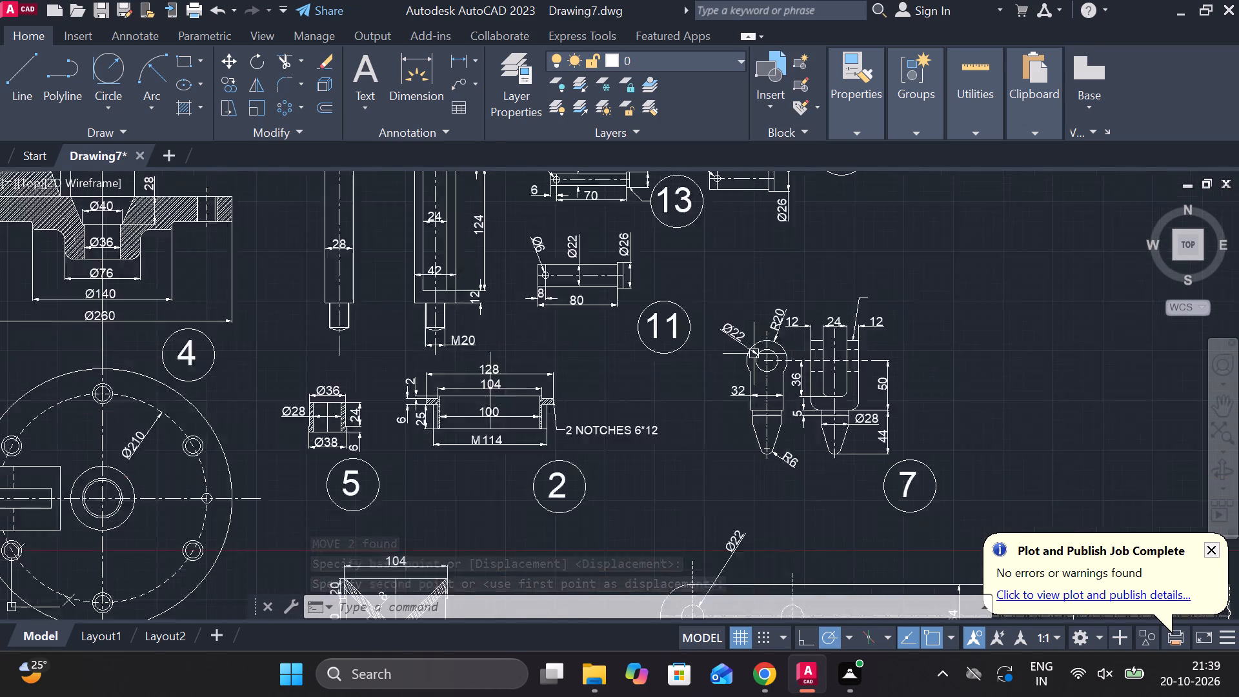
pyautogui.scroll(1, 754, 354)
pyautogui.moveTo(622, 365); pyautogui.dragTo(632, 450, button='middle')
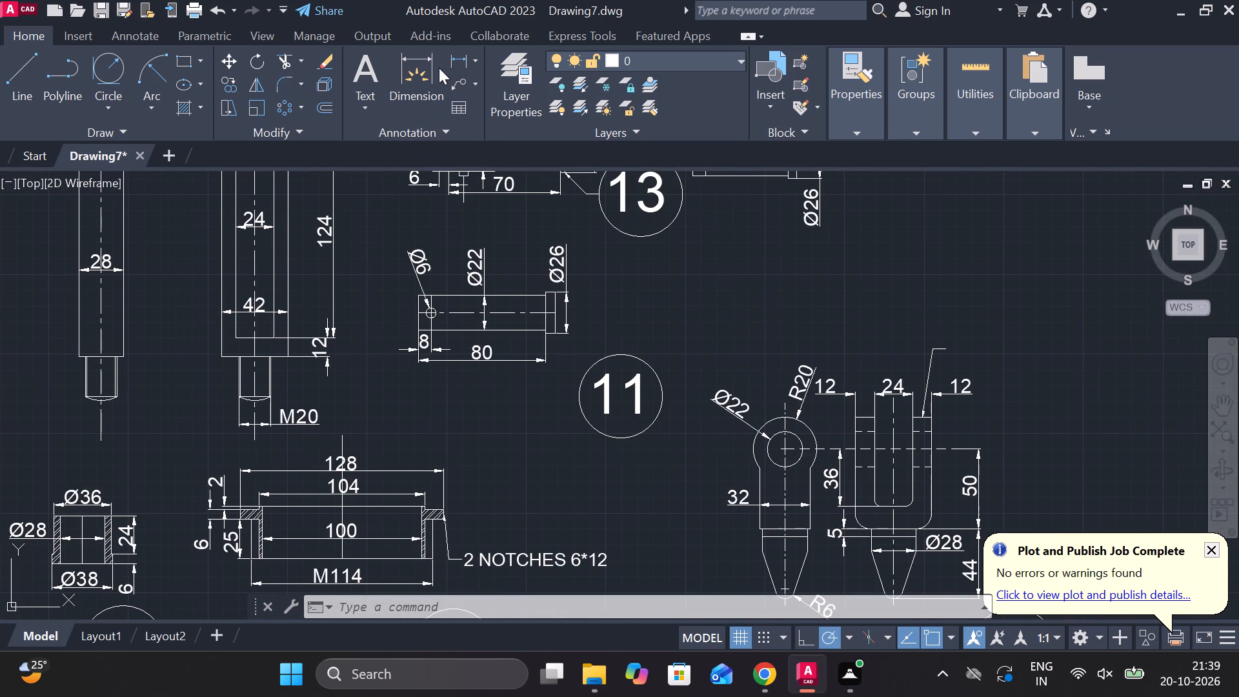
pyautogui.click(465, 84)
pyautogui.scroll(2, 540, 392)
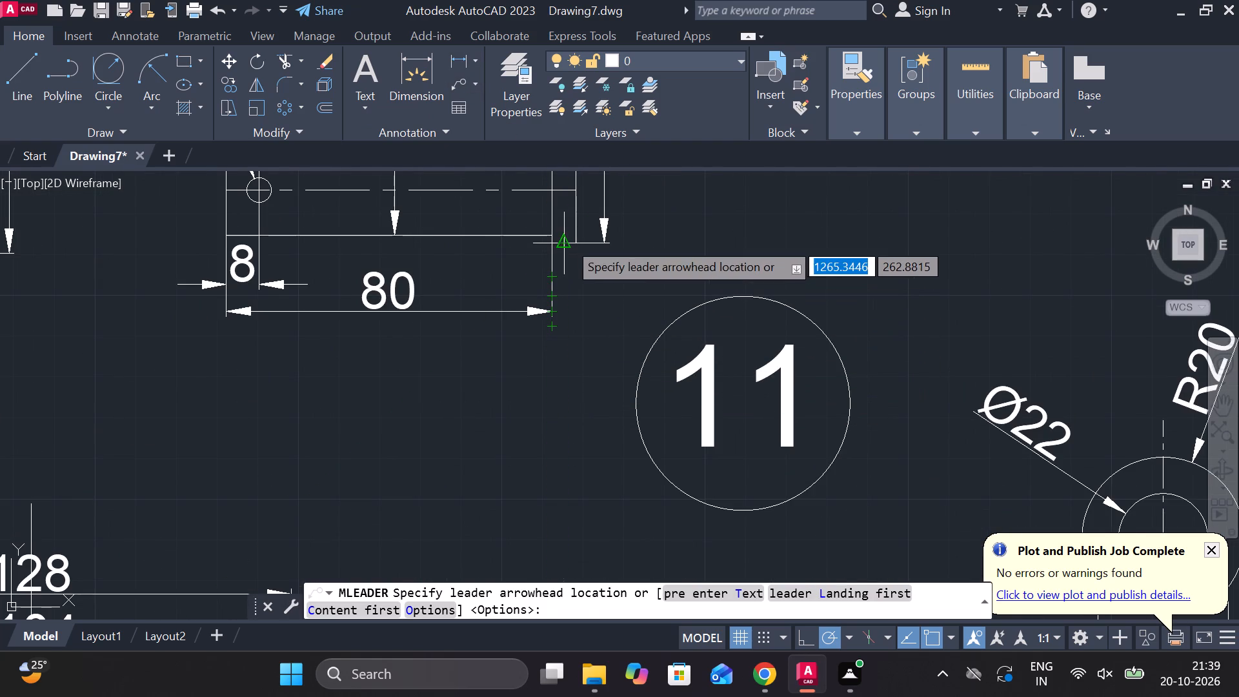
pyautogui.click(567, 241)
pyautogui.click(618, 339)
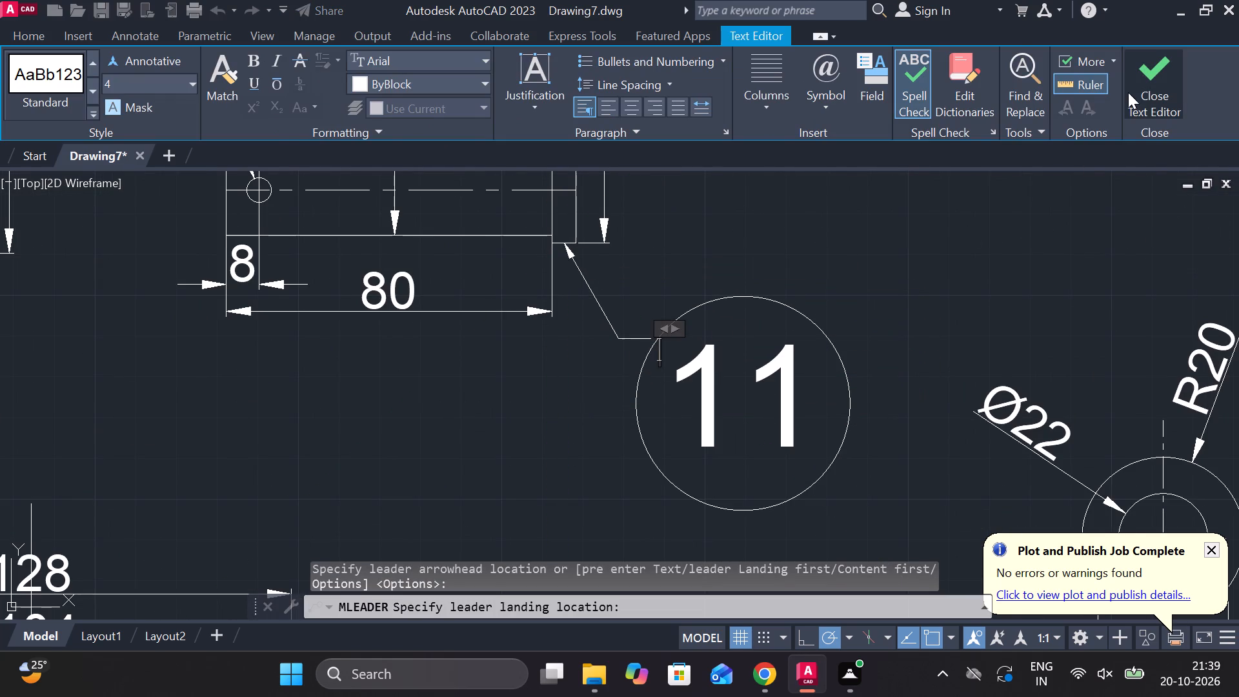
pyautogui.click(1128, 92)
# Stretch the landing of the 80 mm pin's leader horizontally to the number 11 balloon's circle.
pyautogui.scroll(2, 576, 334)
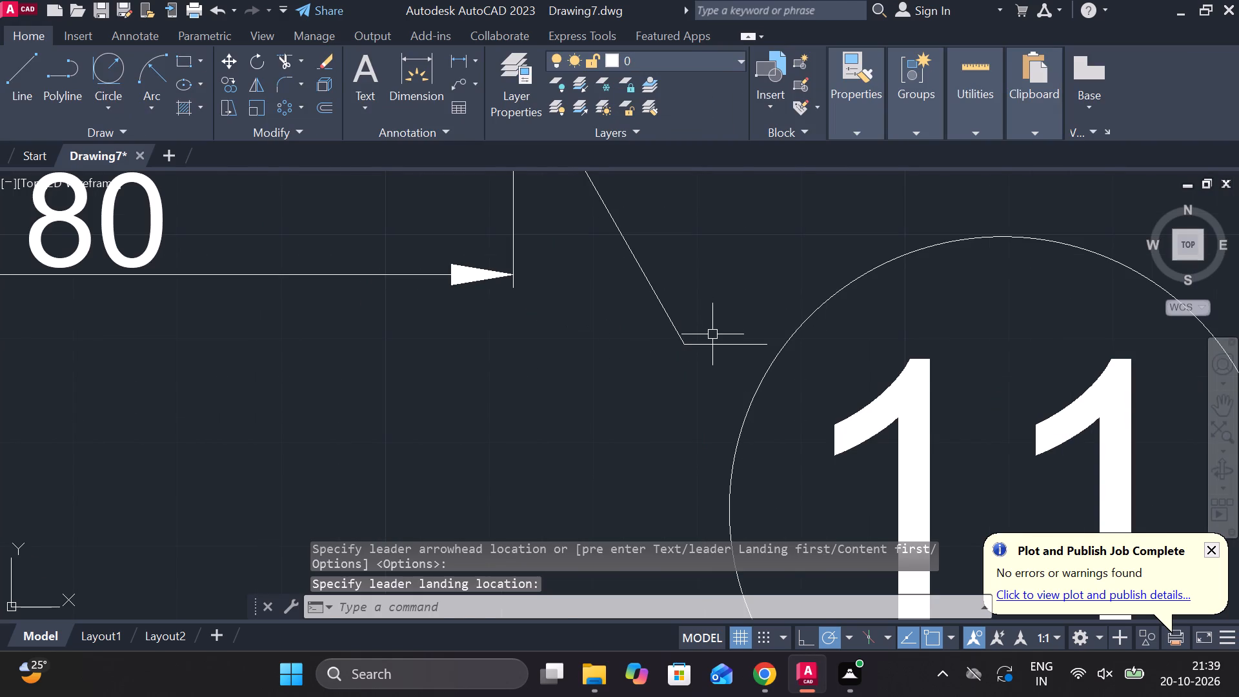
pyautogui.click(714, 338)
pyautogui.click(767, 348)
pyautogui.click(751, 348)
pyautogui.click(763, 347)
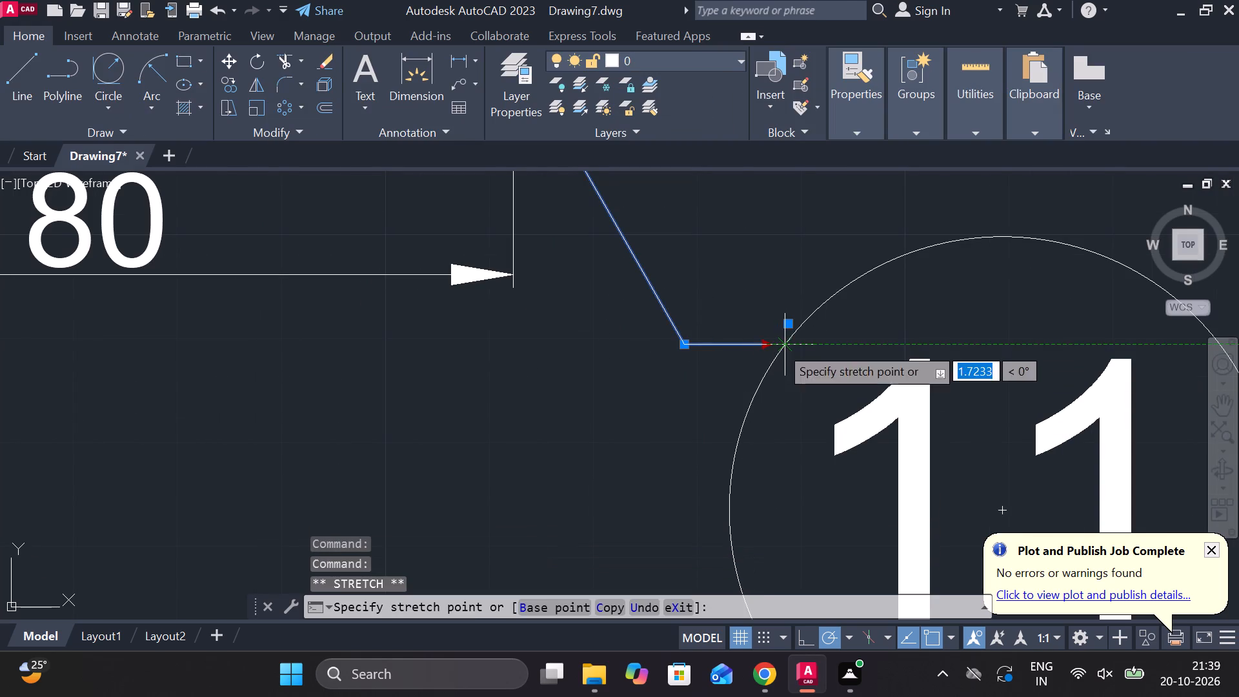
pyautogui.click(779, 345)
pyautogui.scroll(-3, 796, 336)
pyautogui.press('Escape')
# Move the number 7 balloon from below the fork part to beside the end of the leader above it.
pyautogui.scroll(-2, 831, 357)
pyautogui.moveTo(823, 420); pyautogui.dragTo(597, 419, button='middle')
pyautogui.scroll(-1, 643, 415)
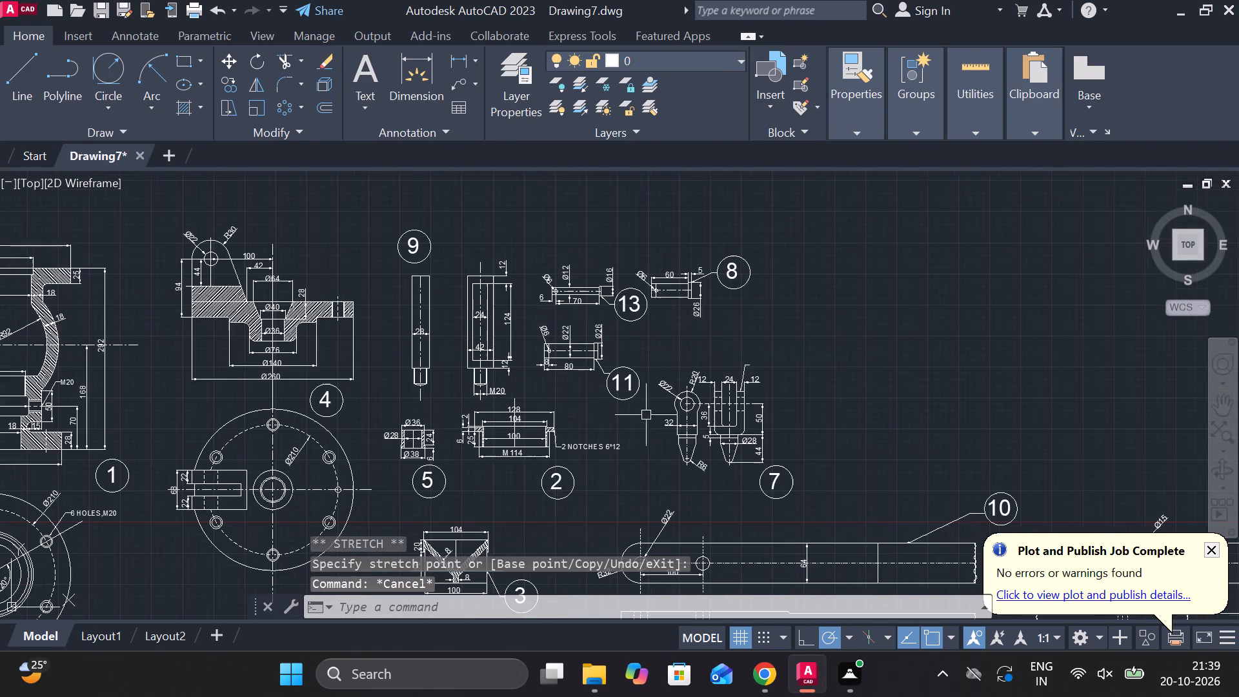
pyautogui.moveTo(852, 489); pyautogui.dragTo(789, 424, button='middle')
pyautogui.scroll(2, 734, 395)
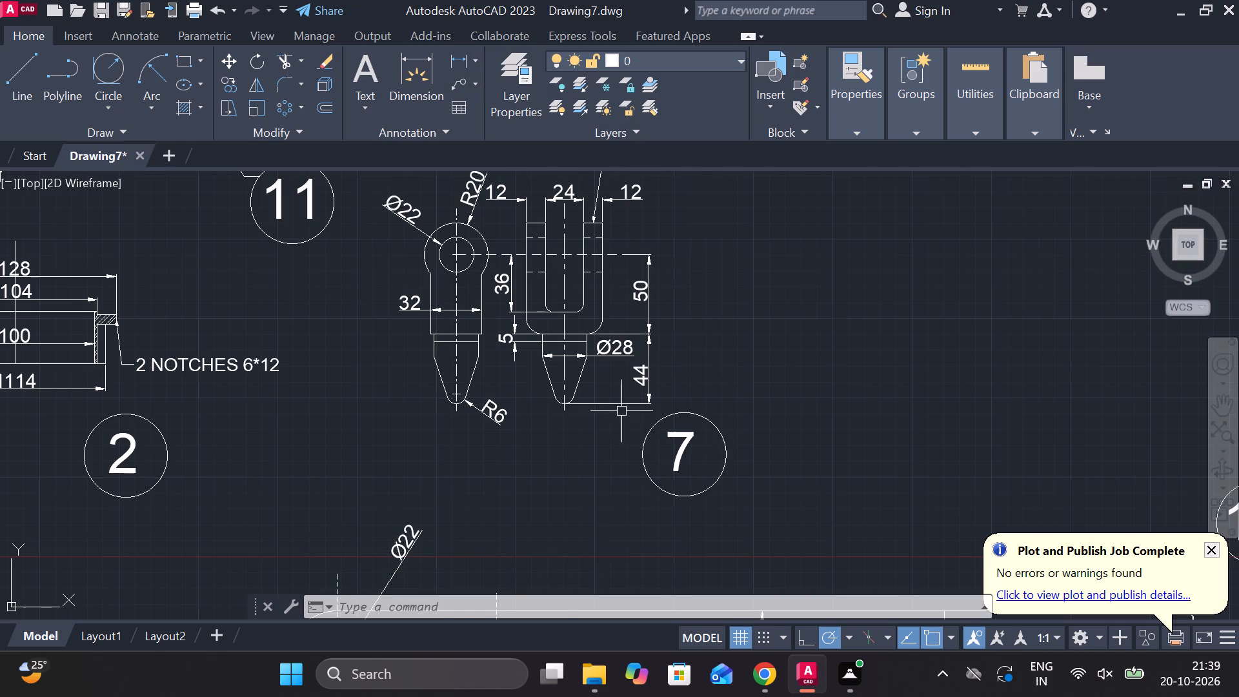
pyautogui.moveTo(619, 410); pyautogui.dragTo(629, 410)
pyautogui.click(765, 503)
pyautogui.press('m')
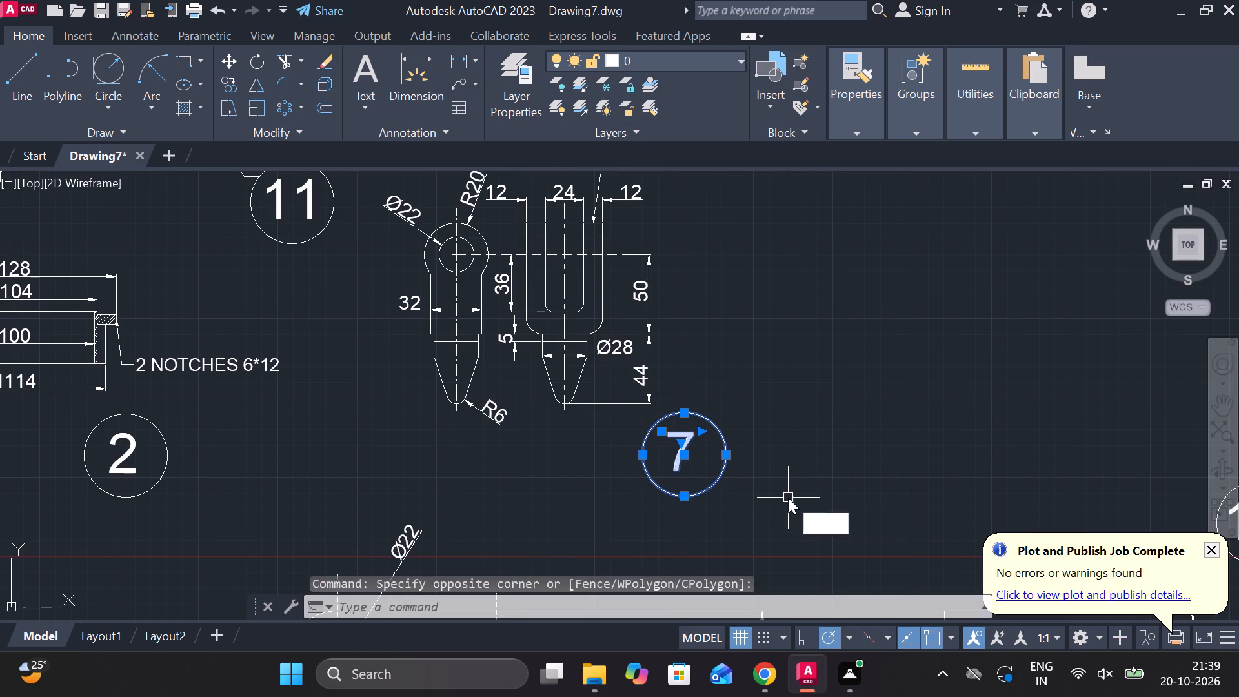
pyautogui.press('Return')
pyautogui.click(646, 456)
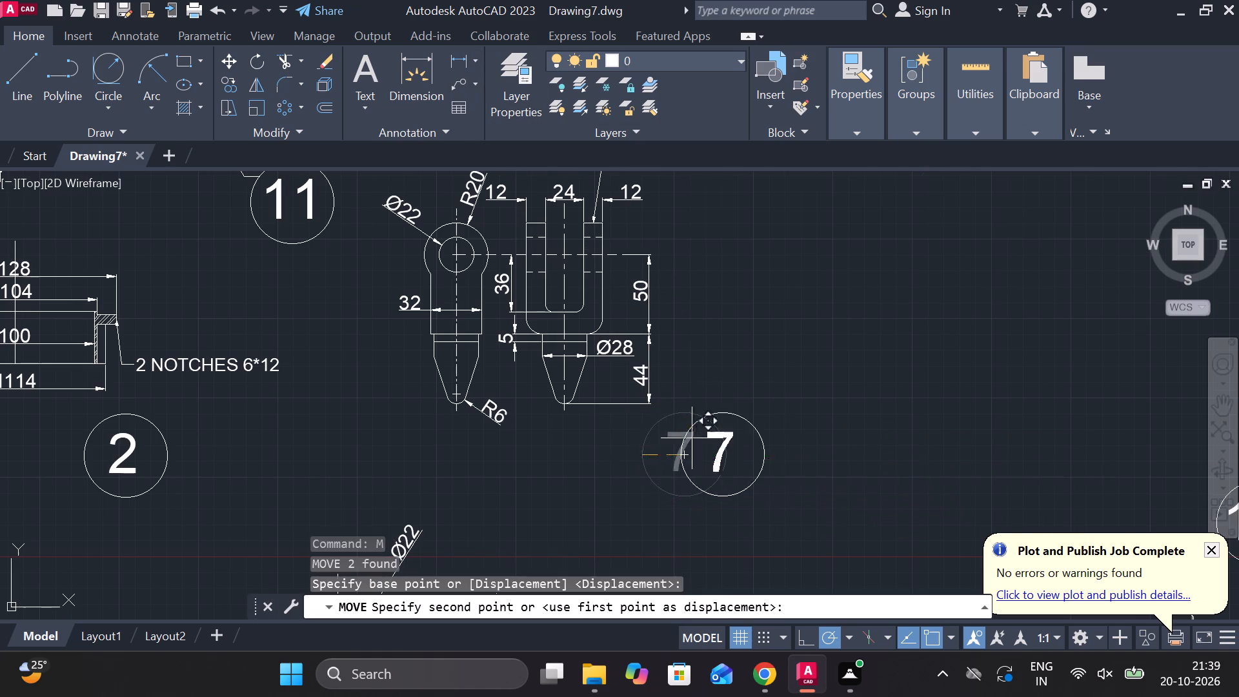
pyautogui.moveTo(698, 413); pyautogui.dragTo(682, 572, button='middle')
pyautogui.scroll(2, 624, 307)
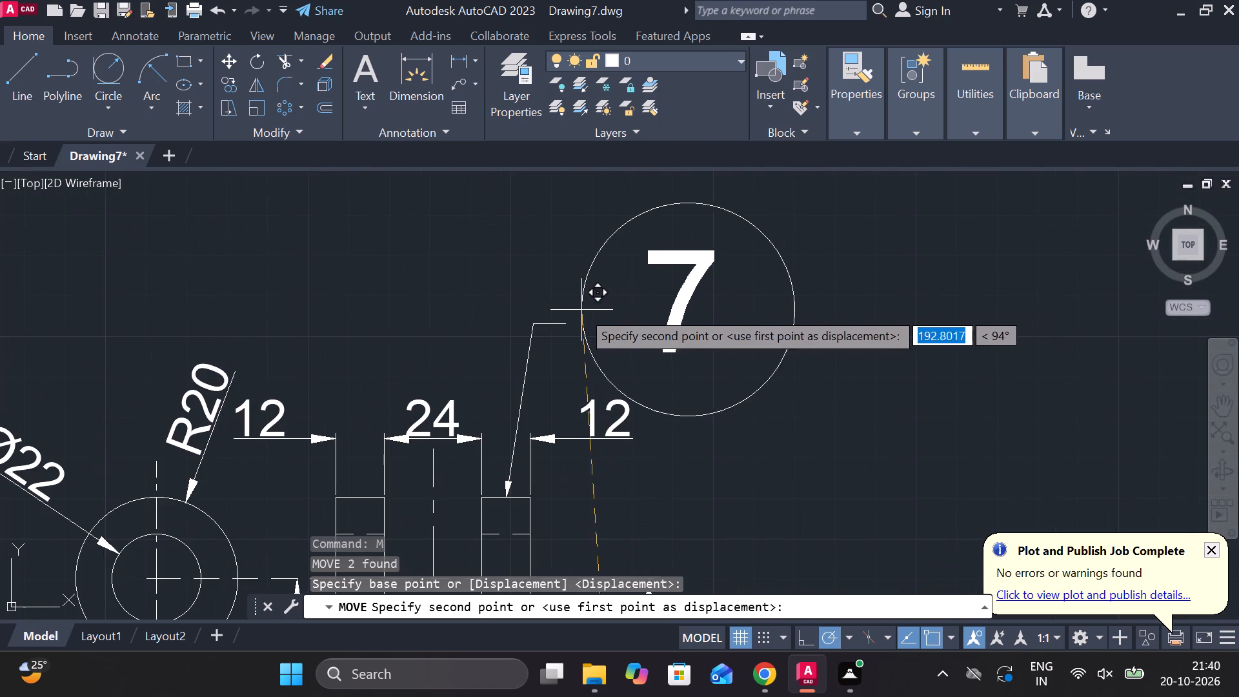
pyautogui.click(592, 285)
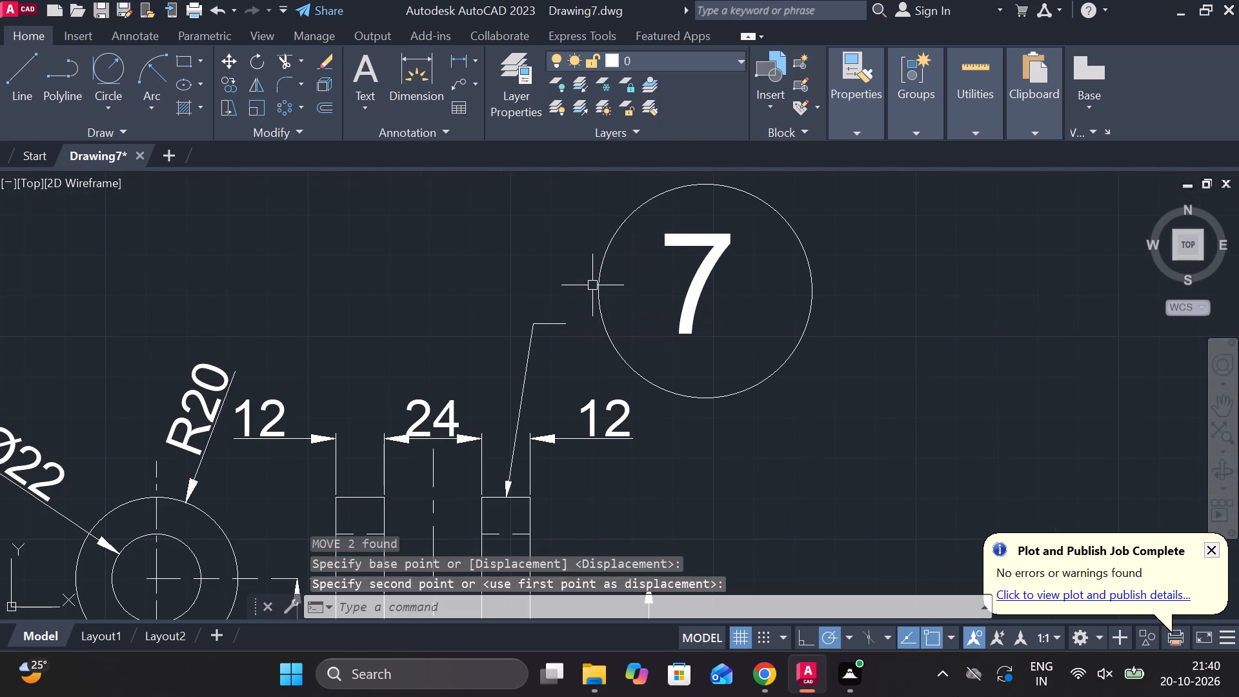
pyautogui.press('Escape')
# Stretch the landing of the fork part's leader to the number 7 balloon's circle.
pyautogui.click(550, 324)
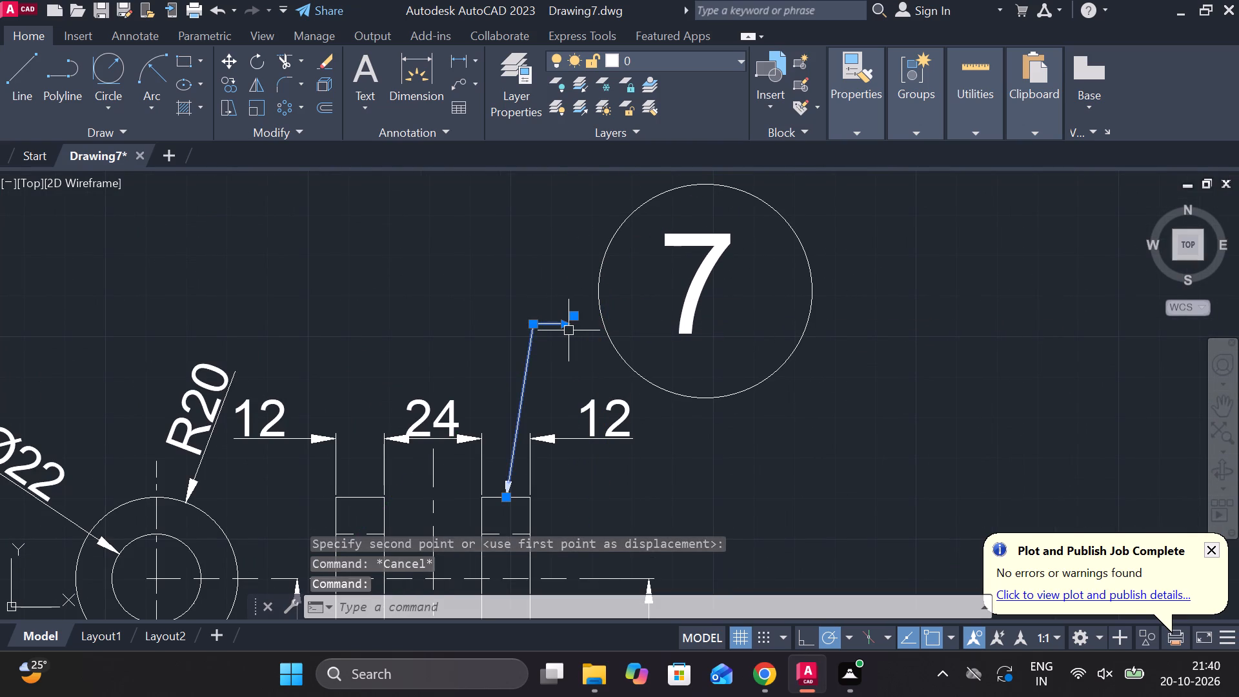
pyautogui.click(567, 323)
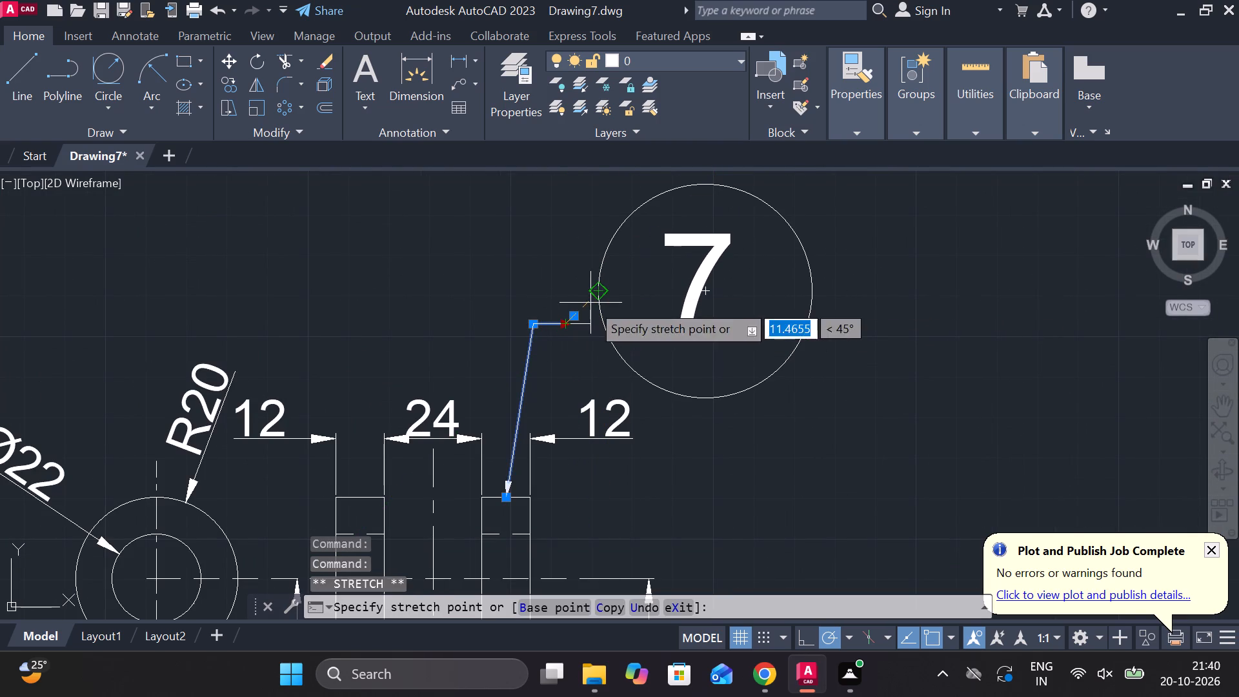
pyautogui.click(590, 303)
pyautogui.press('Escape')
pyautogui.scroll(-2, 760, 439)
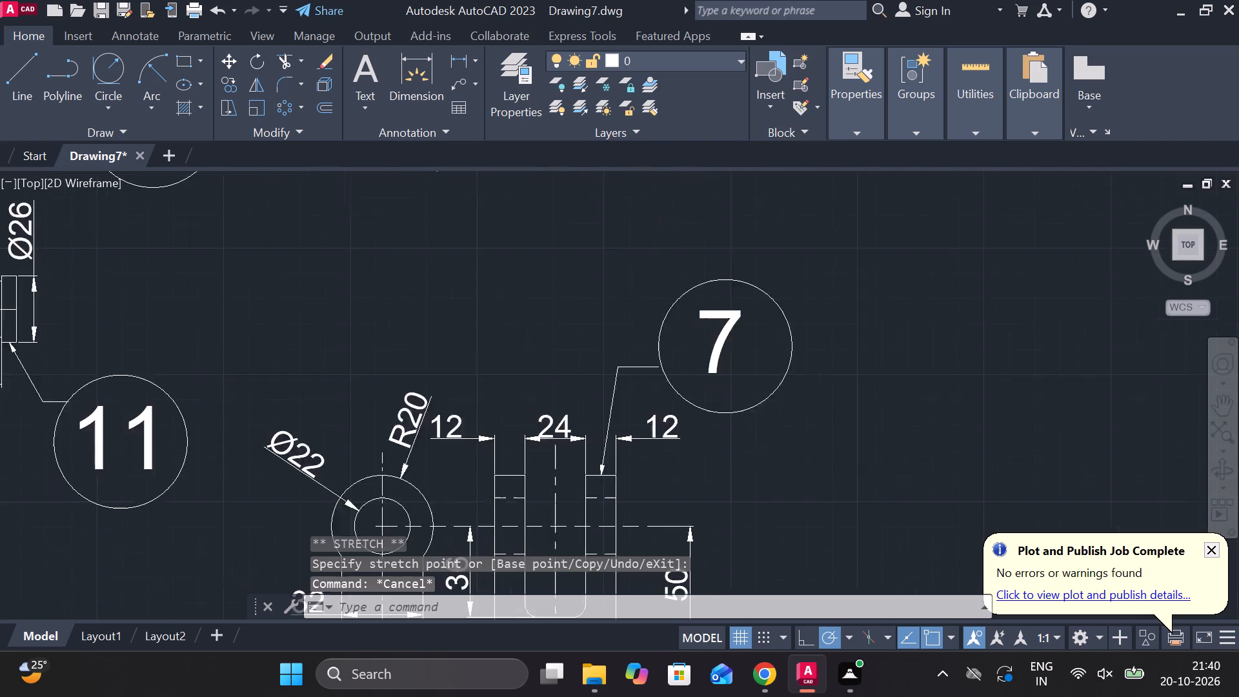
pyautogui.scroll(3, 599, 374)
pyautogui.moveTo(654, 375); pyautogui.dragTo(220, 357, button='middle')
pyautogui.scroll(1, 541, 464)
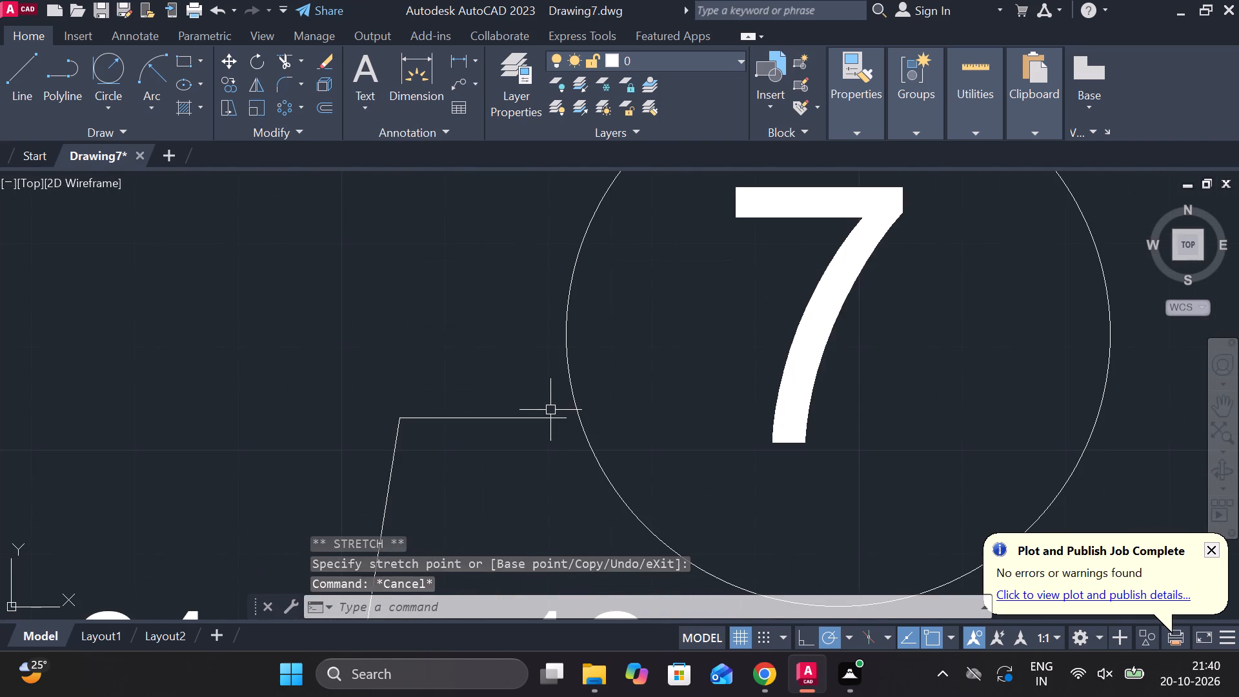
pyautogui.click(546, 412)
pyautogui.press('Escape')
pyautogui.click(549, 420)
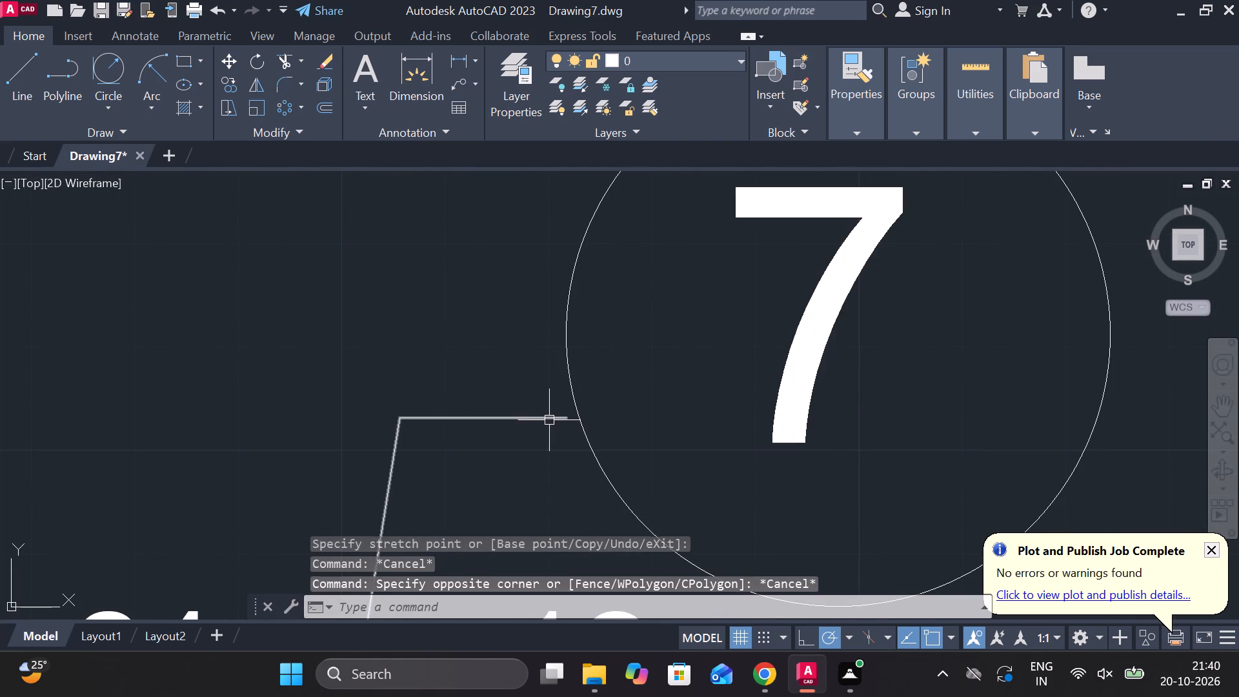
pyautogui.click(564, 414)
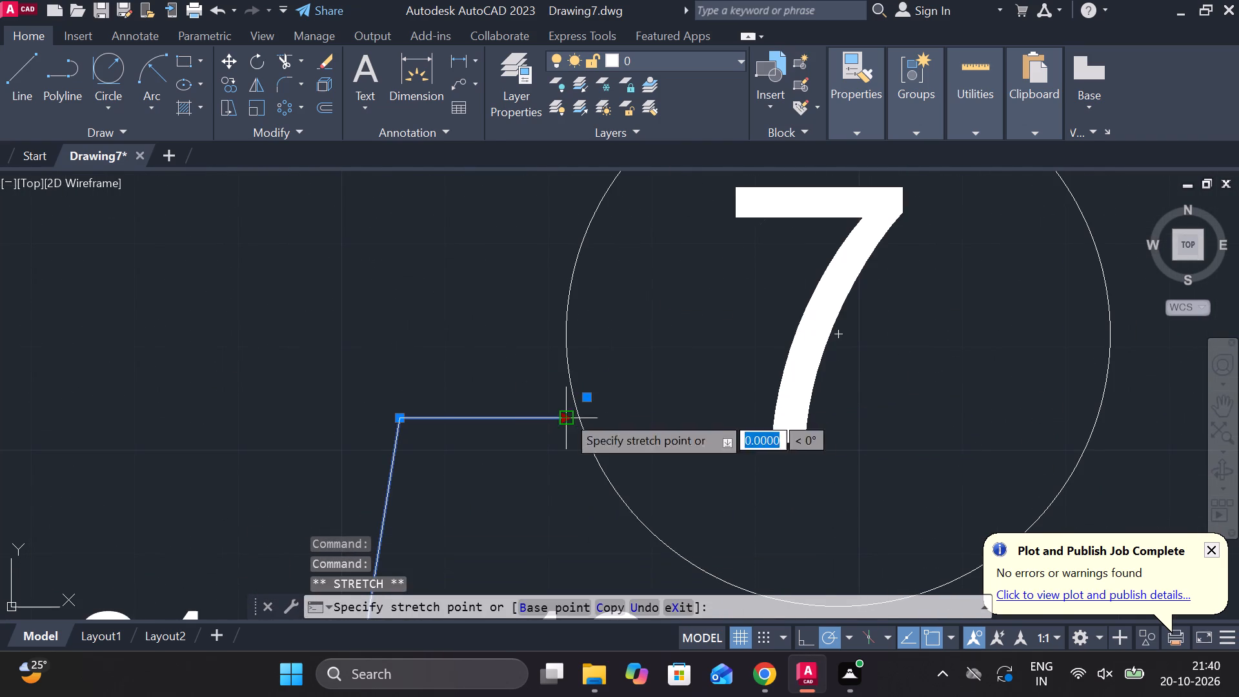
pyautogui.click(578, 414)
pyautogui.scroll(-3, 657, 401)
pyautogui.press('Escape')
# Add a multileader without text from the lower inner corner of the M114 ring section, landing beside the number 2 balloon.
pyautogui.scroll(-3, 824, 411)
pyautogui.moveTo(894, 462); pyautogui.dragTo(818, 377, button='middle')
pyautogui.moveTo(780, 402); pyautogui.dragTo(816, 364, button='middle')
pyautogui.scroll(1, 518, 435)
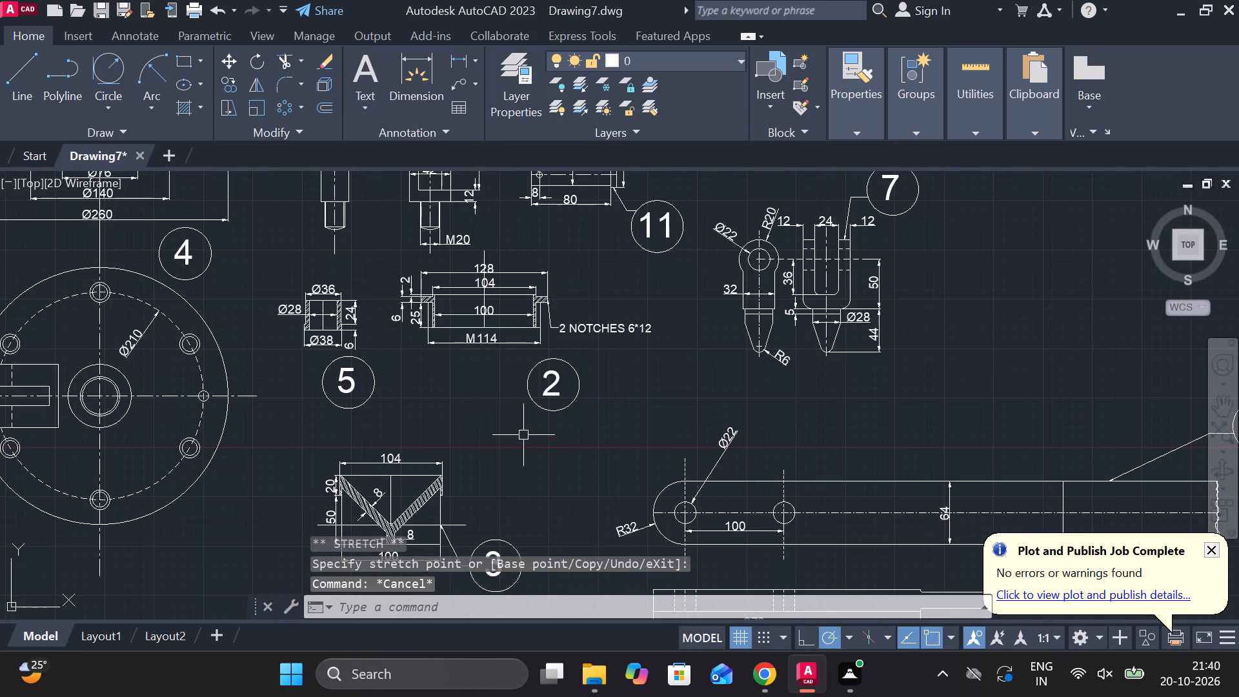
pyautogui.click(468, 87)
pyautogui.scroll(2, 536, 319)
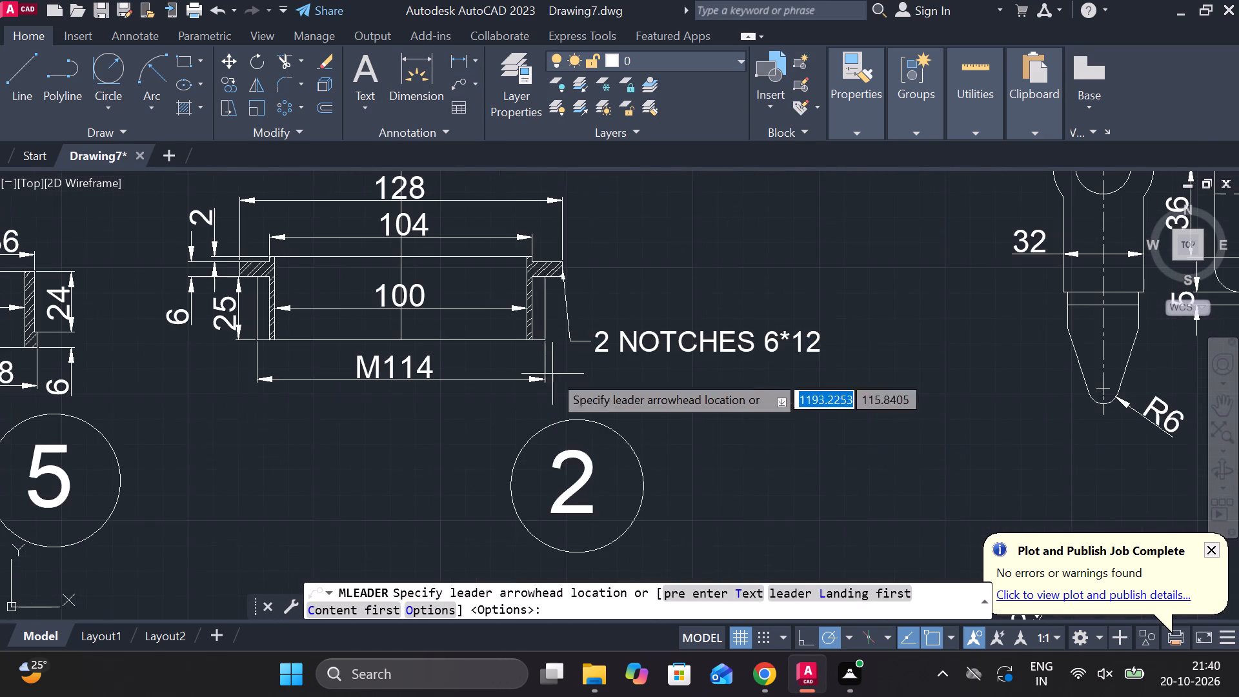
pyautogui.moveTo(505, 432); pyautogui.dragTo(476, 409, button='middle')
pyautogui.scroll(-2, 507, 395)
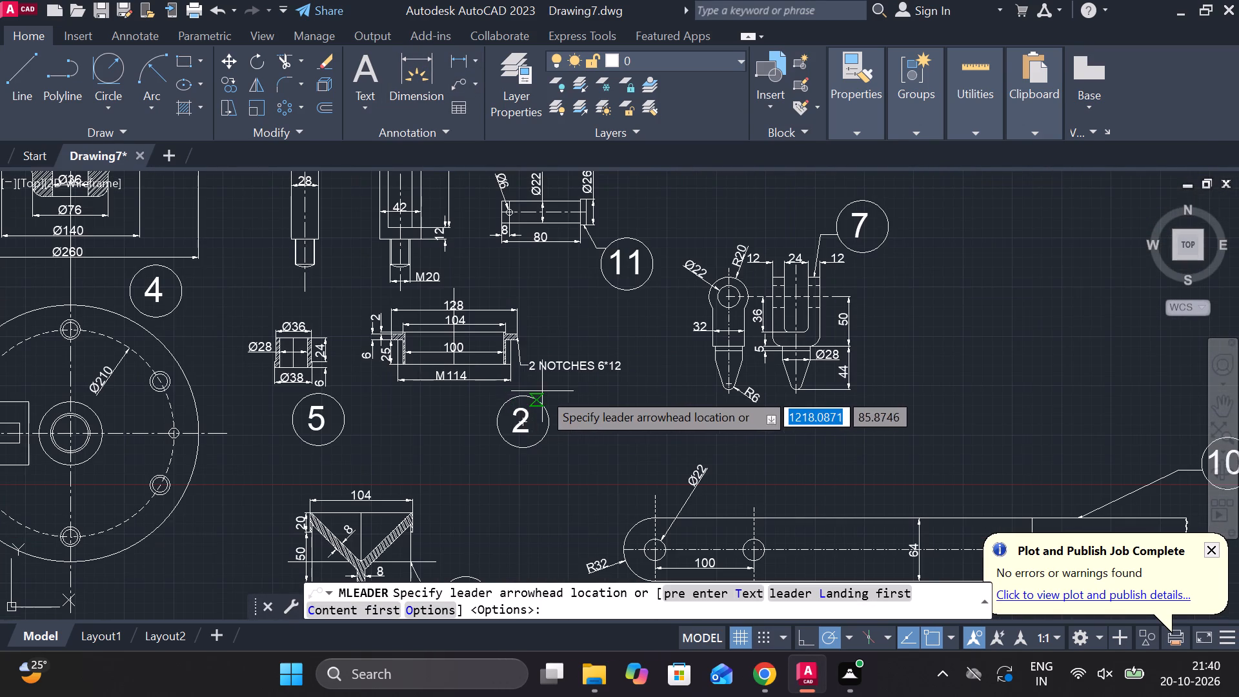
pyautogui.scroll(2, 544, 391)
pyautogui.click(441, 321)
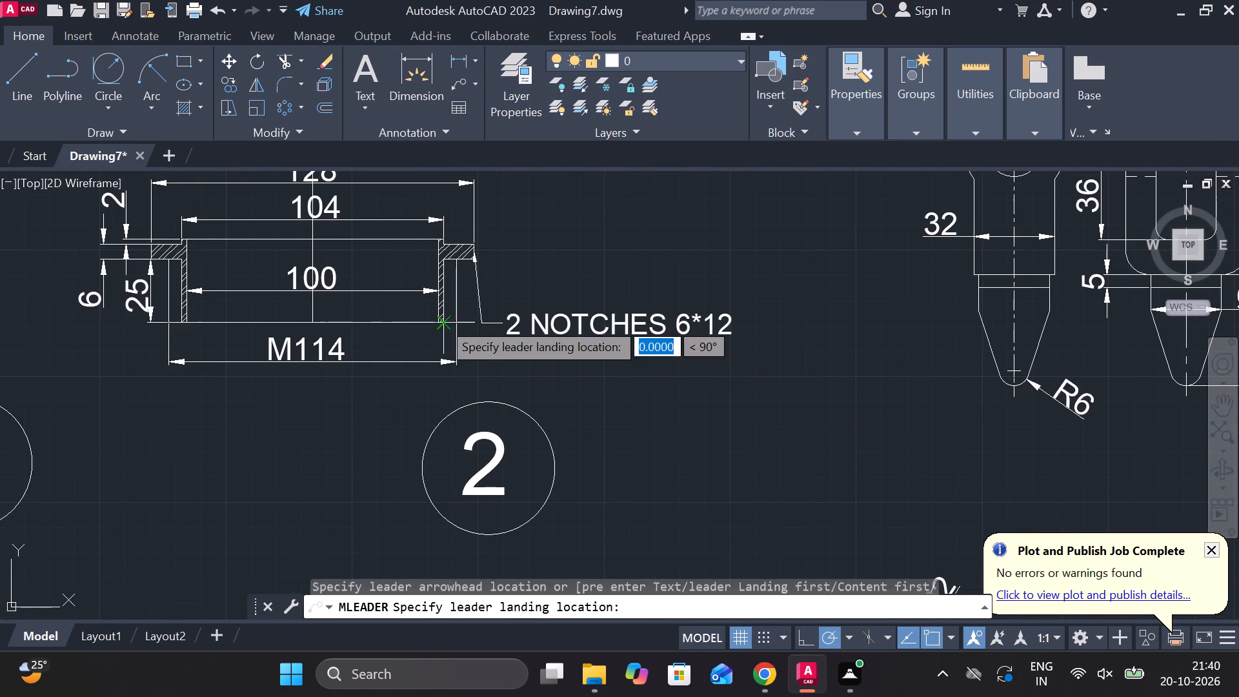
pyautogui.click(564, 419)
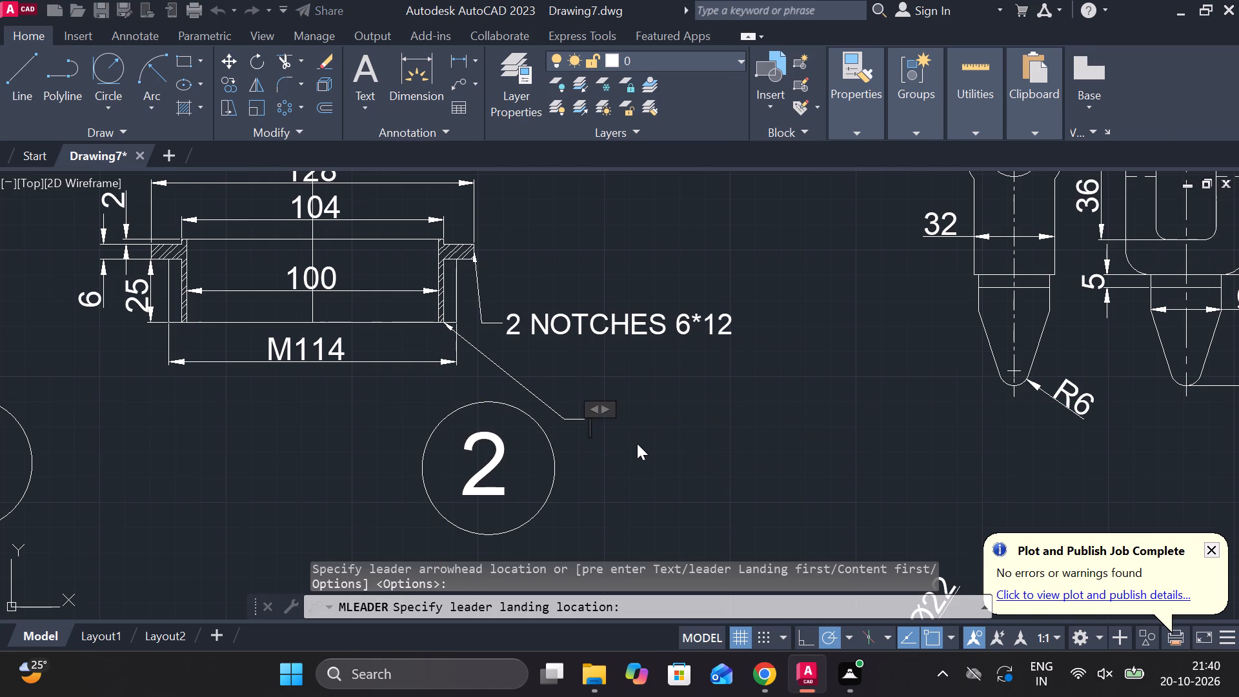
pyautogui.press('Escape')
# Move the number 2 balloon to the landing end of the M114 ring section's leader, with its circle touching the landing.
pyautogui.click(394, 397)
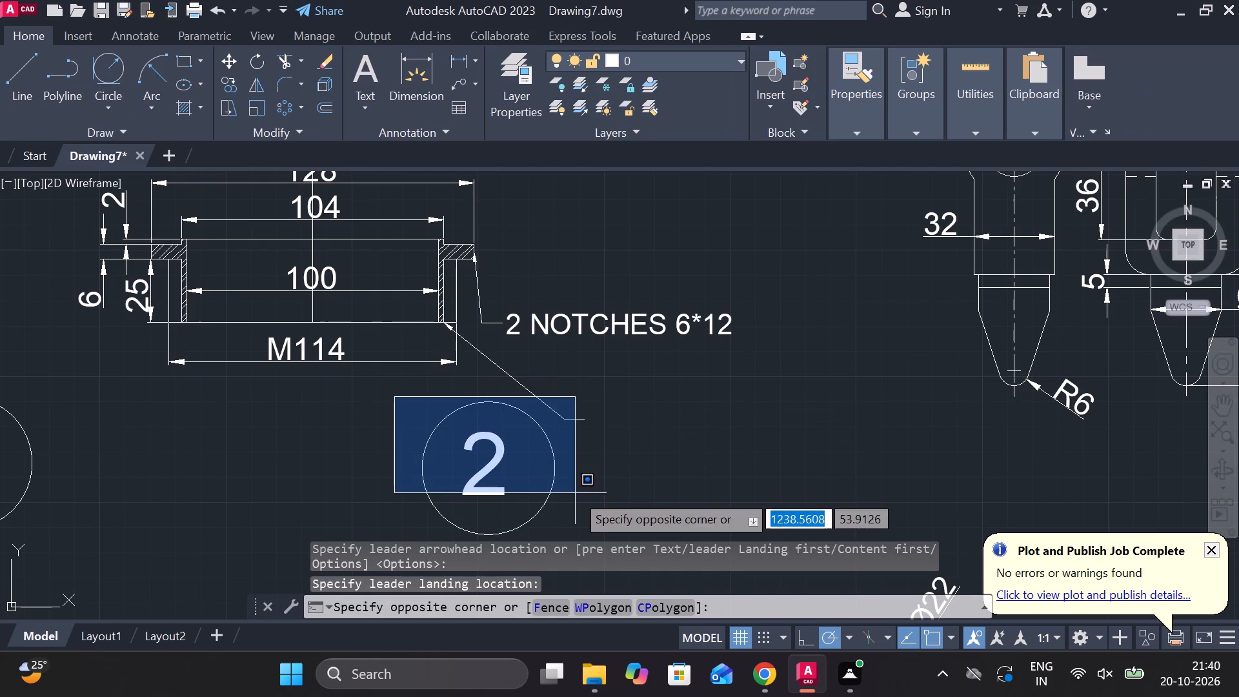
pyautogui.moveTo(575, 492); pyautogui.dragTo(558, 447, button='middle')
pyautogui.click(563, 503)
pyautogui.press('m')
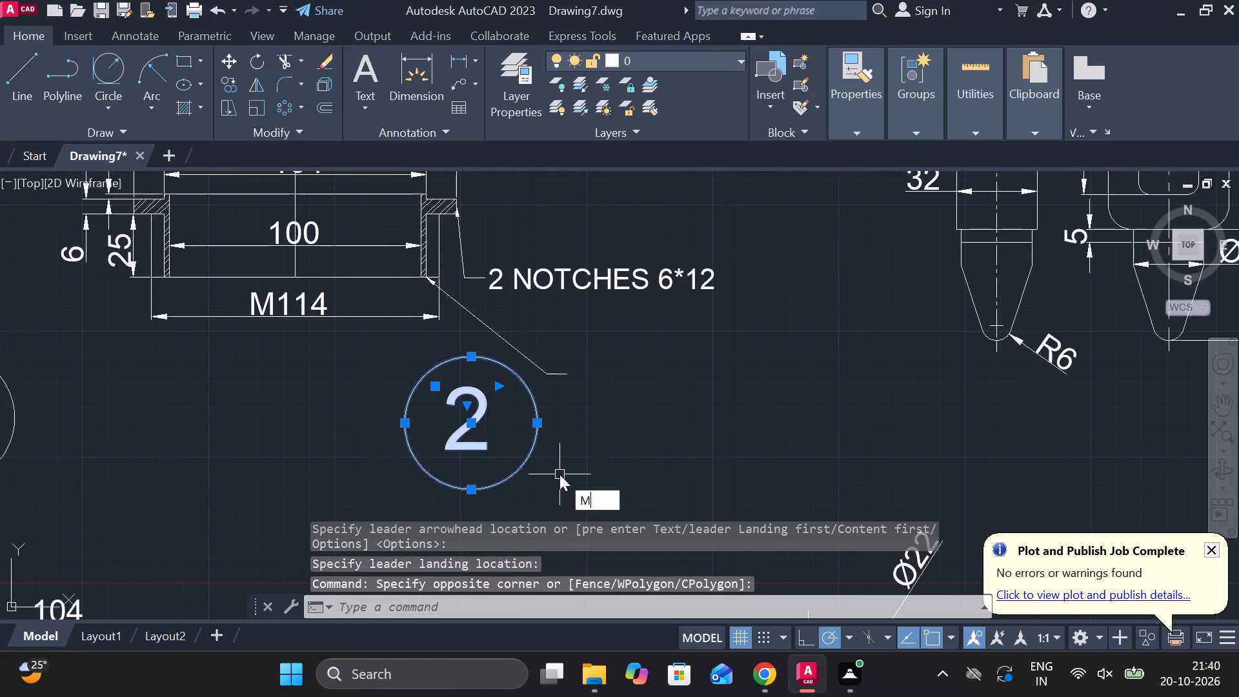
pyautogui.press('Return')
pyautogui.click(405, 417)
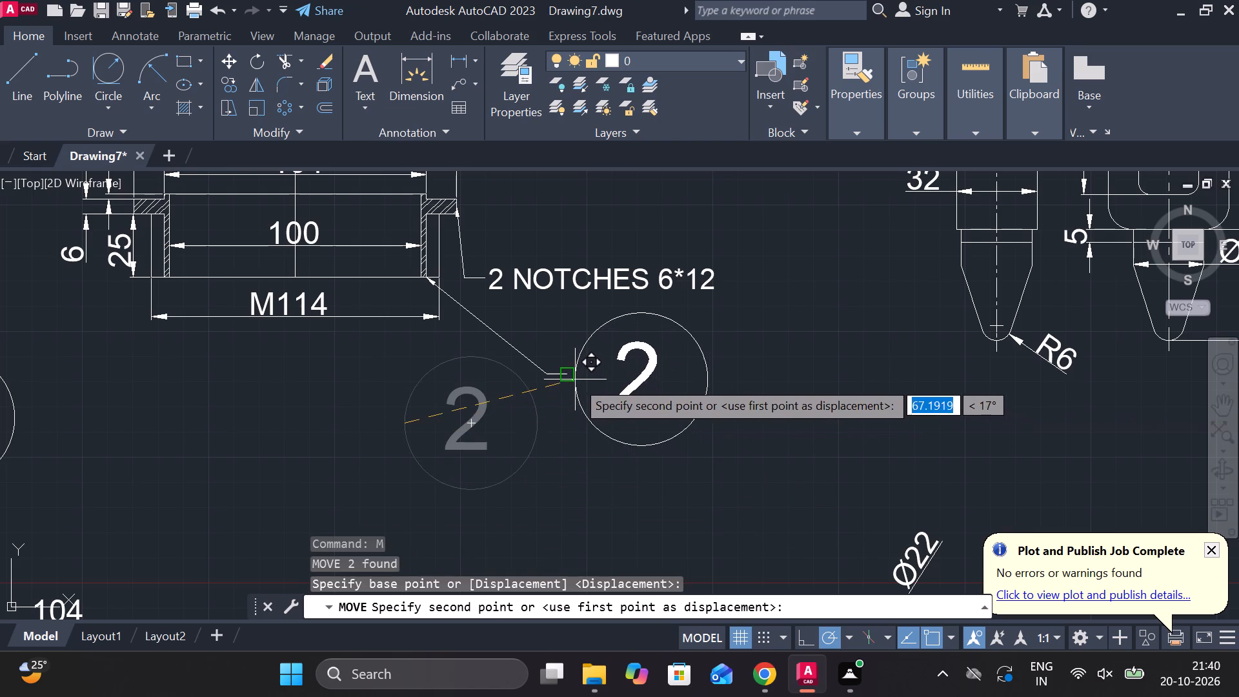
pyautogui.click(575, 379)
# Add a multileader without text from the lower outer corner of the Ø38 bush section, landing beside the number 5 balloon.
pyautogui.scroll(-2, 866, 393)
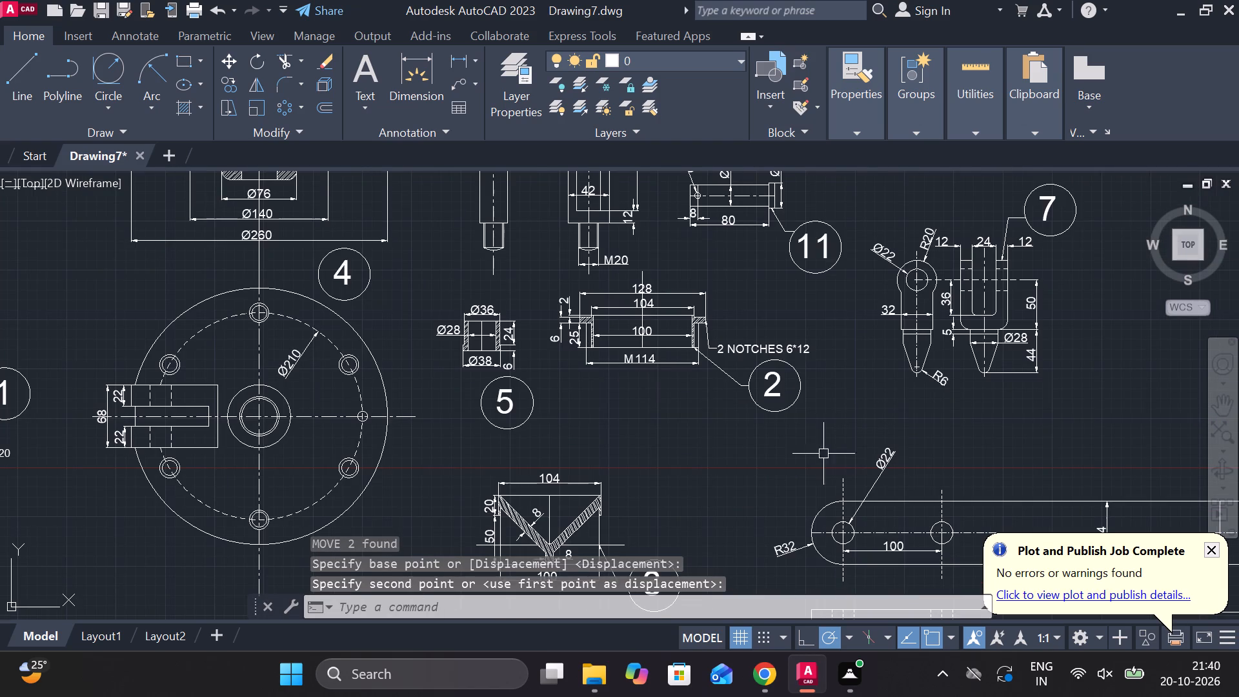
pyautogui.scroll(-1, 674, 447)
pyautogui.moveTo(674, 447); pyautogui.dragTo(638, 335, button='middle')
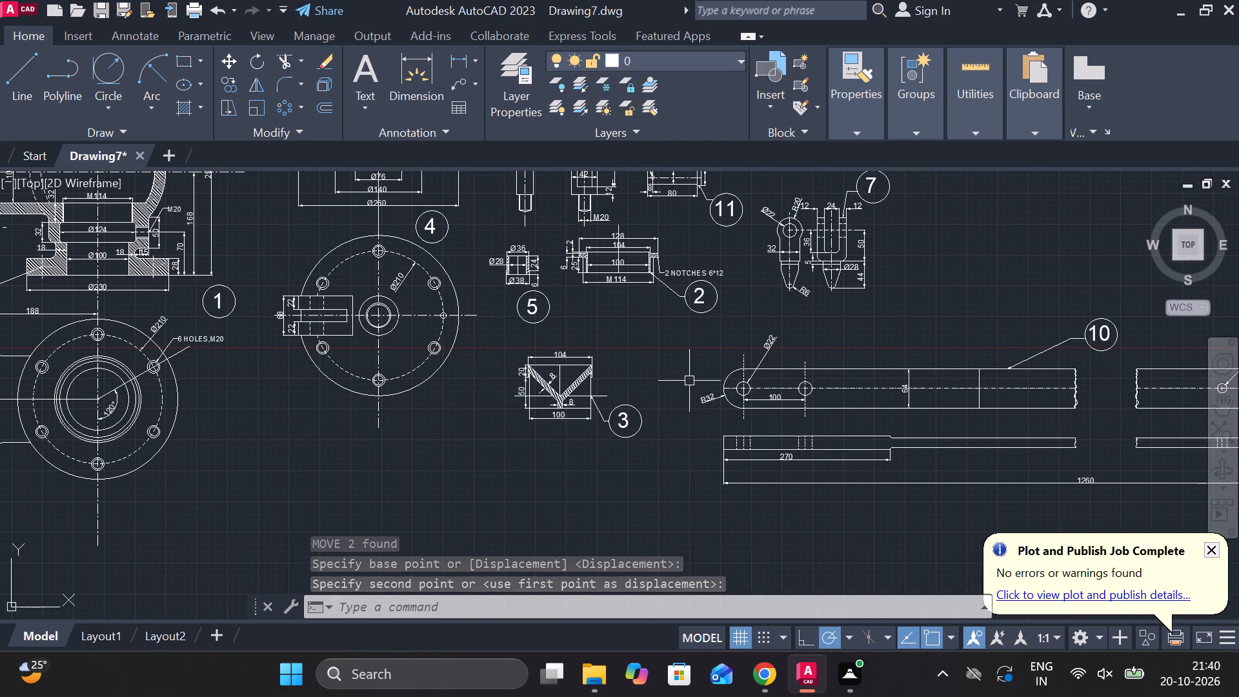
pyautogui.moveTo(680, 381); pyautogui.dragTo(461, 365, button='middle')
pyautogui.moveTo(456, 339); pyautogui.dragTo(678, 483, button='middle')
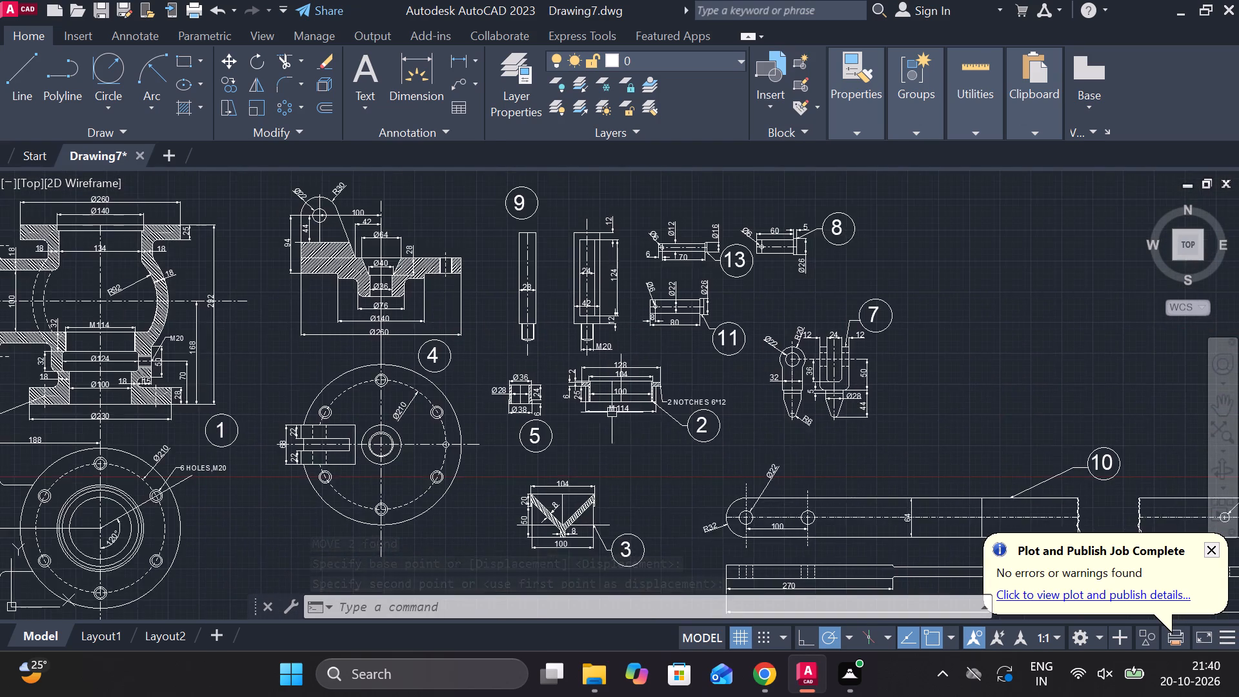
pyautogui.scroll(1, 612, 410)
pyautogui.scroll(2, 525, 462)
pyautogui.moveTo(532, 465); pyautogui.dragTo(717, 500, button='middle')
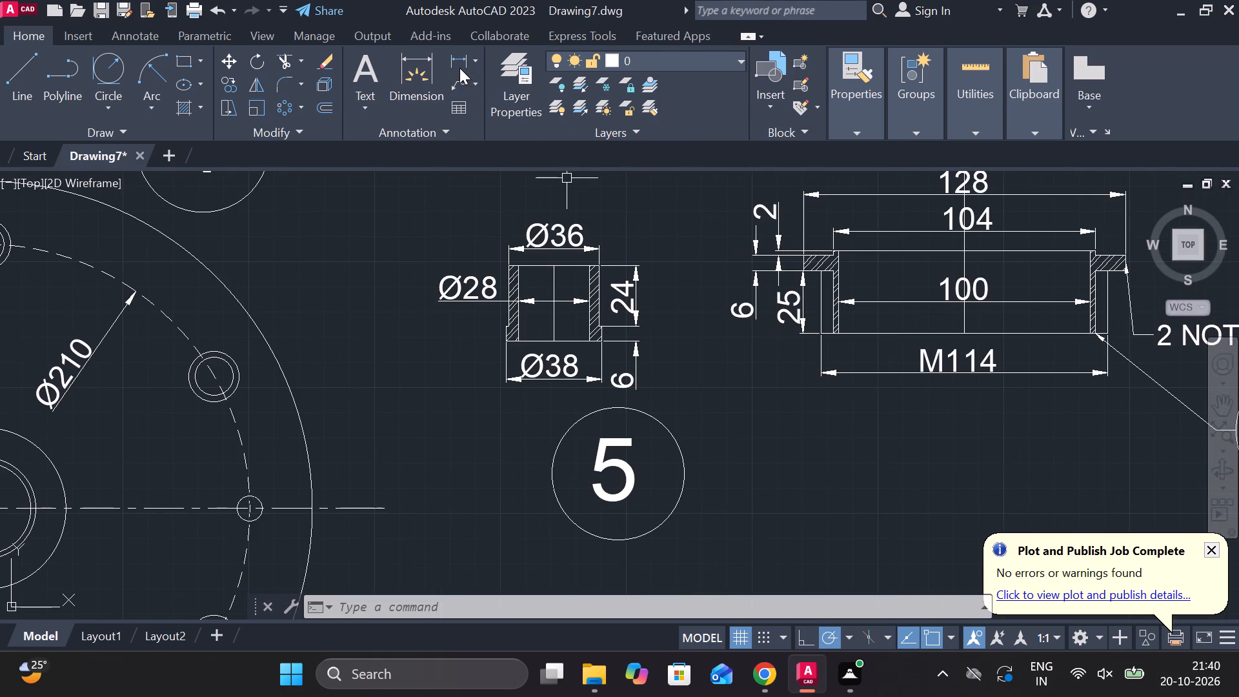
pyautogui.click(459, 73)
pyautogui.click(459, 90)
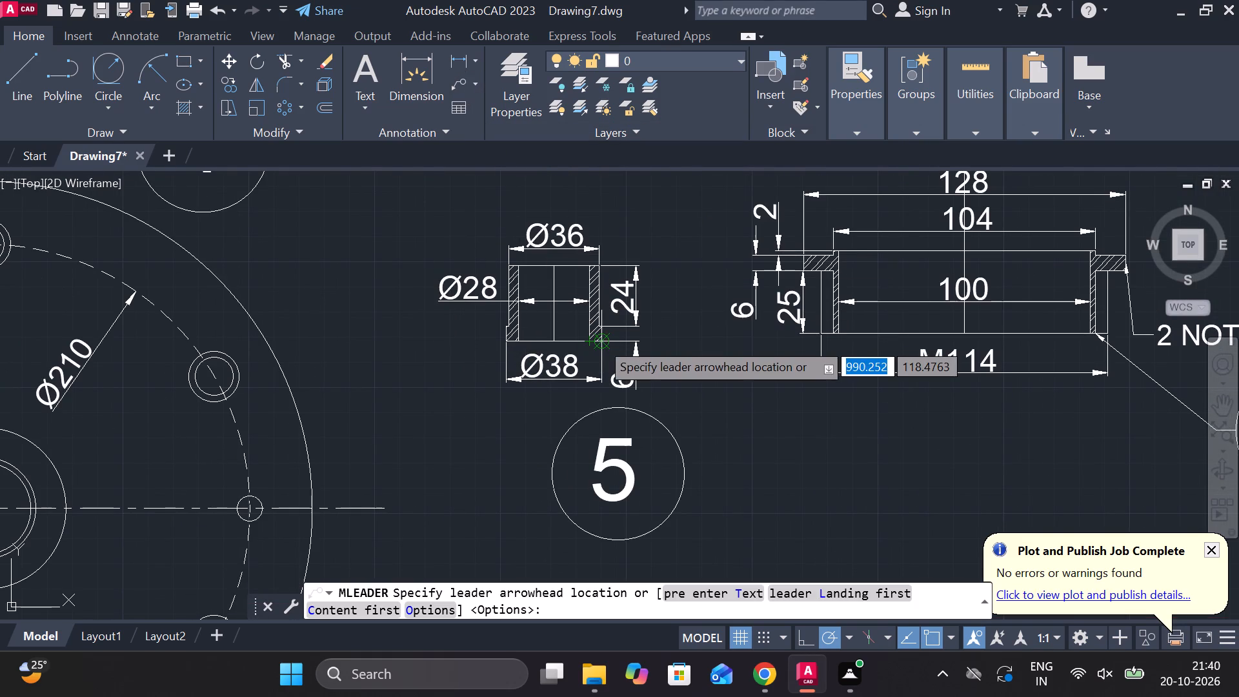
pyautogui.click(599, 341)
pyautogui.click(683, 426)
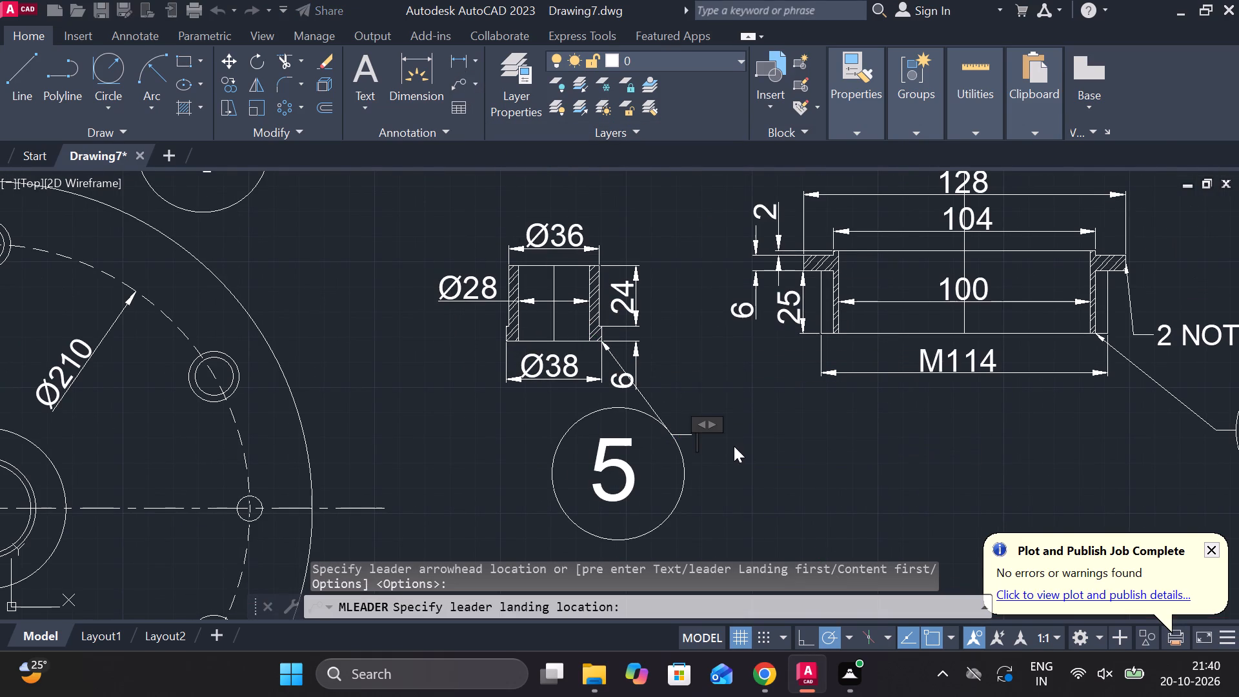
pyautogui.press('Escape')
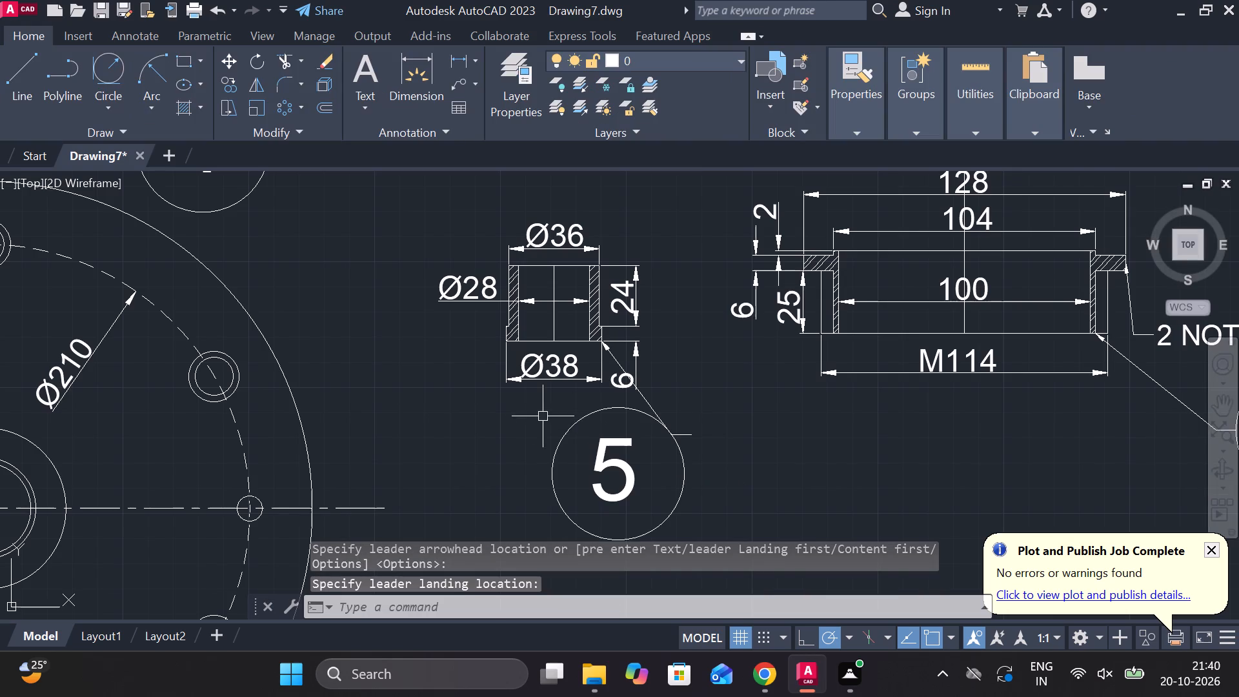
# Move the number 5 balloon to the landing end of the Ø38 bush's leader.
pyautogui.click(532, 408)
pyautogui.moveTo(685, 467); pyautogui.dragTo(642, 436, button='middle')
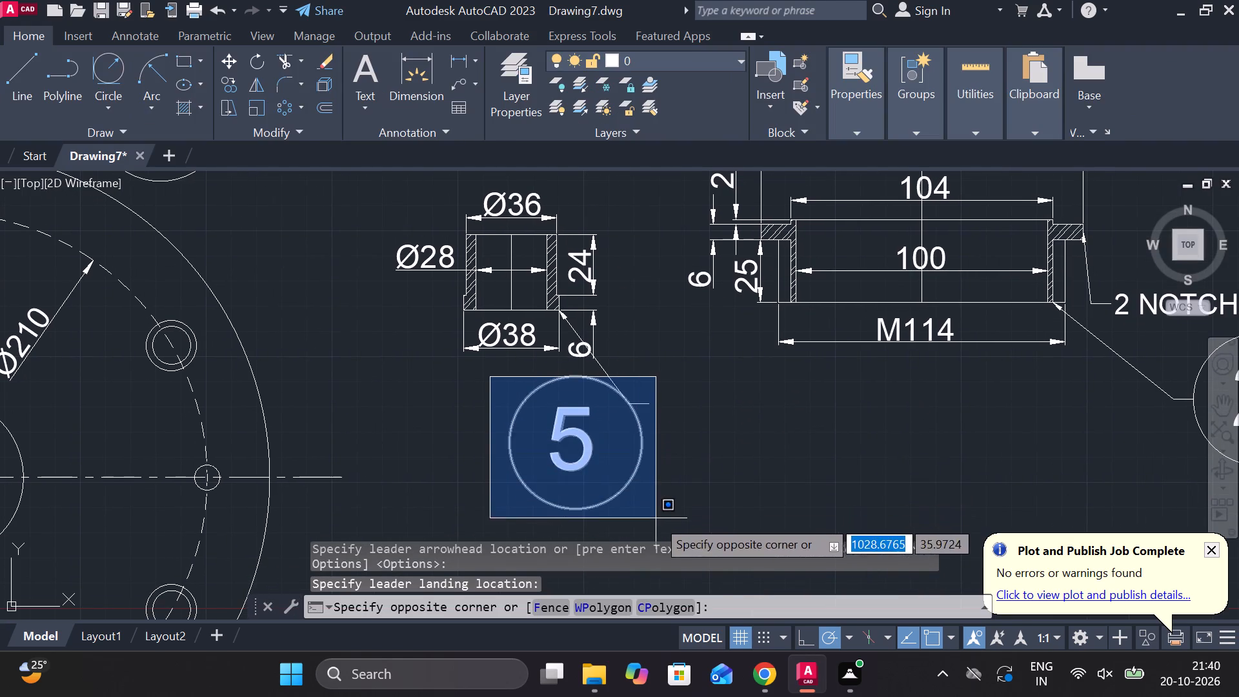
pyautogui.click(656, 518)
pyautogui.press('m')
pyautogui.press('Return')
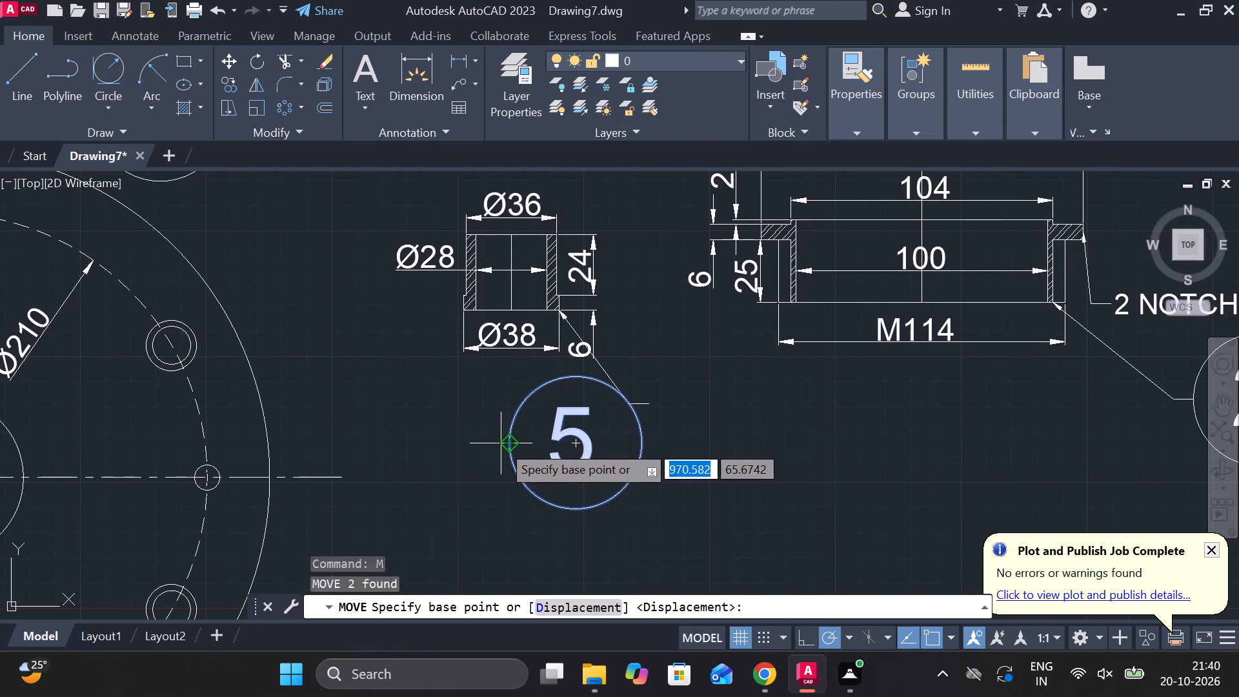
pyautogui.click(501, 443)
pyautogui.click(643, 400)
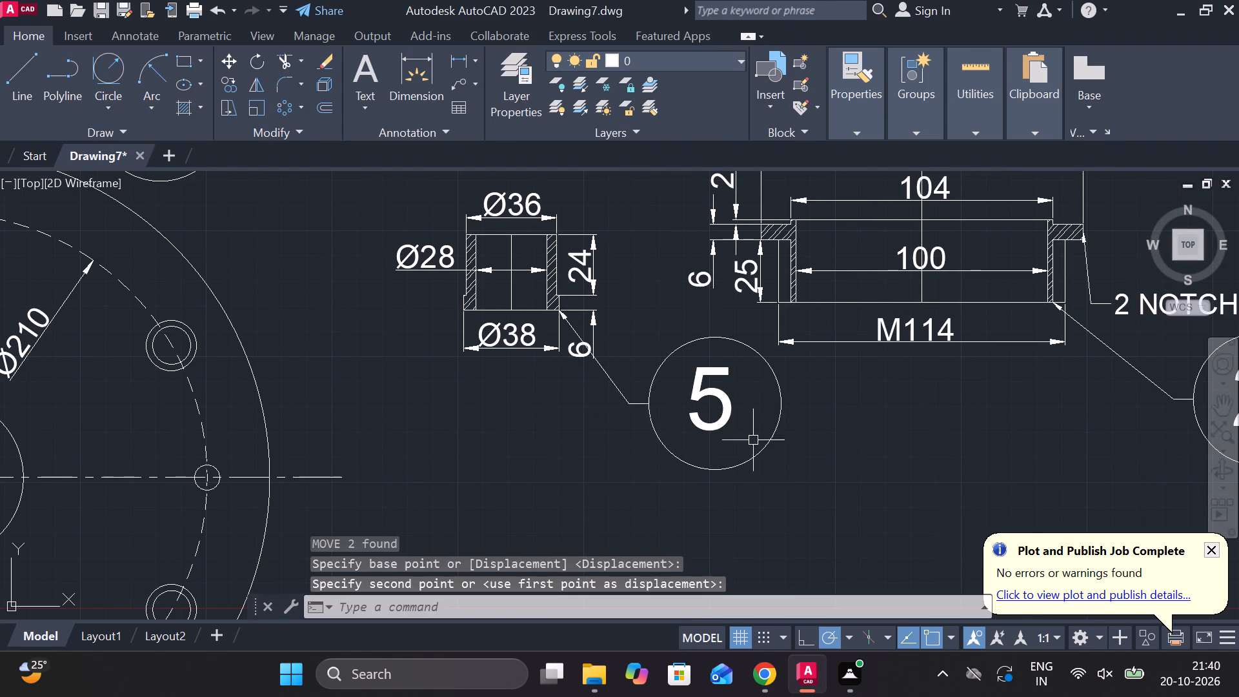
# Add a multileader without text from the Ø76 hub of the Ø260 cover section, landing beside the number 4 balloon.
pyautogui.scroll(-2, 773, 443)
pyautogui.scroll(-1, 823, 465)
pyautogui.scroll(1, 698, 435)
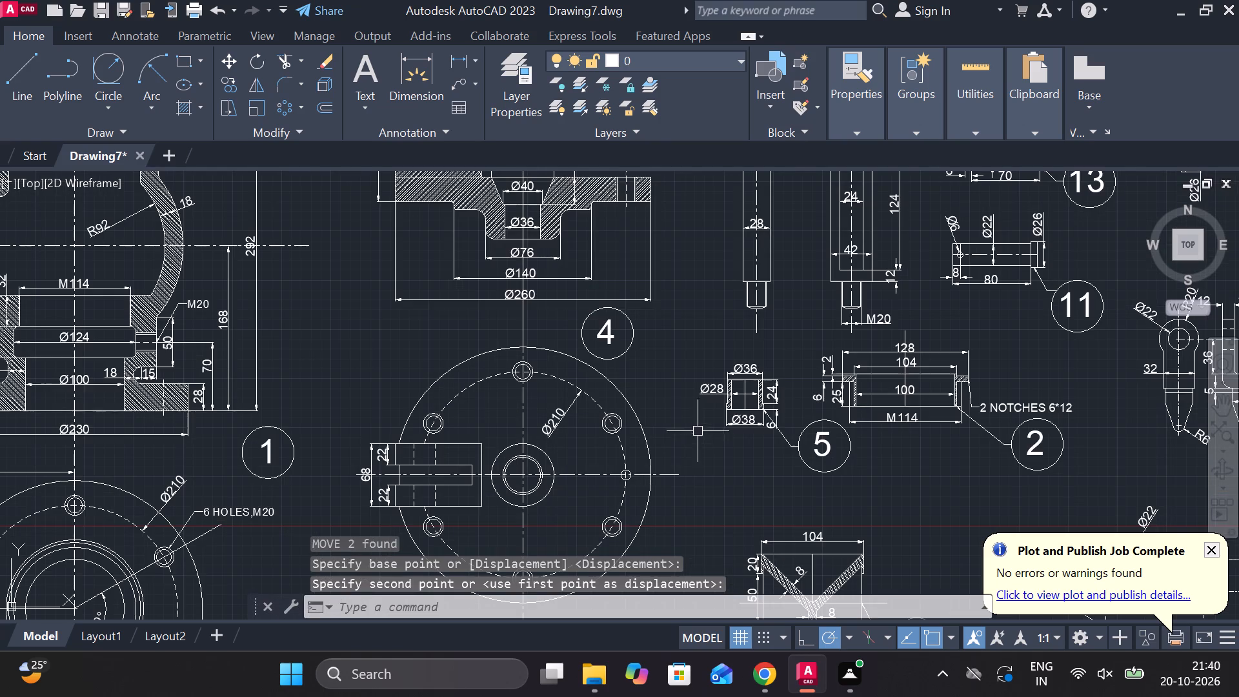
pyautogui.scroll(-1, 669, 385)
pyautogui.scroll(2, 597, 358)
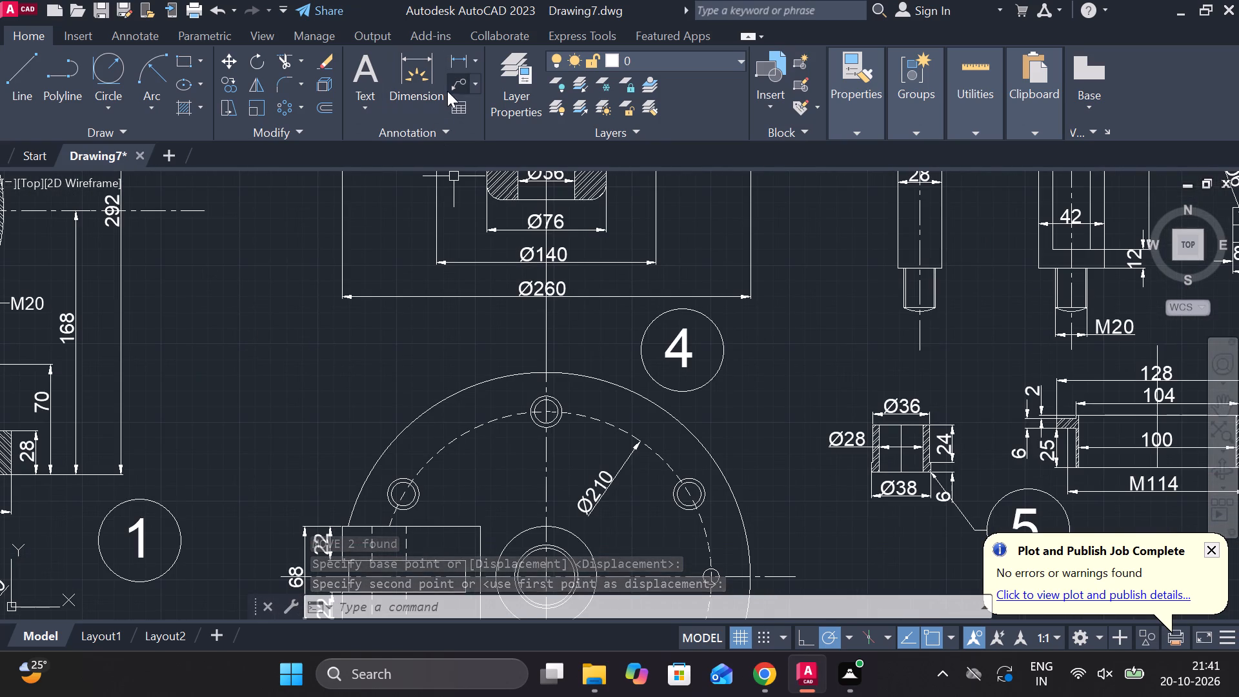
pyautogui.click(447, 91)
pyautogui.scroll(2, 609, 330)
pyautogui.moveTo(573, 280); pyautogui.dragTo(574, 399, button='middle')
pyautogui.scroll(-2, 567, 360)
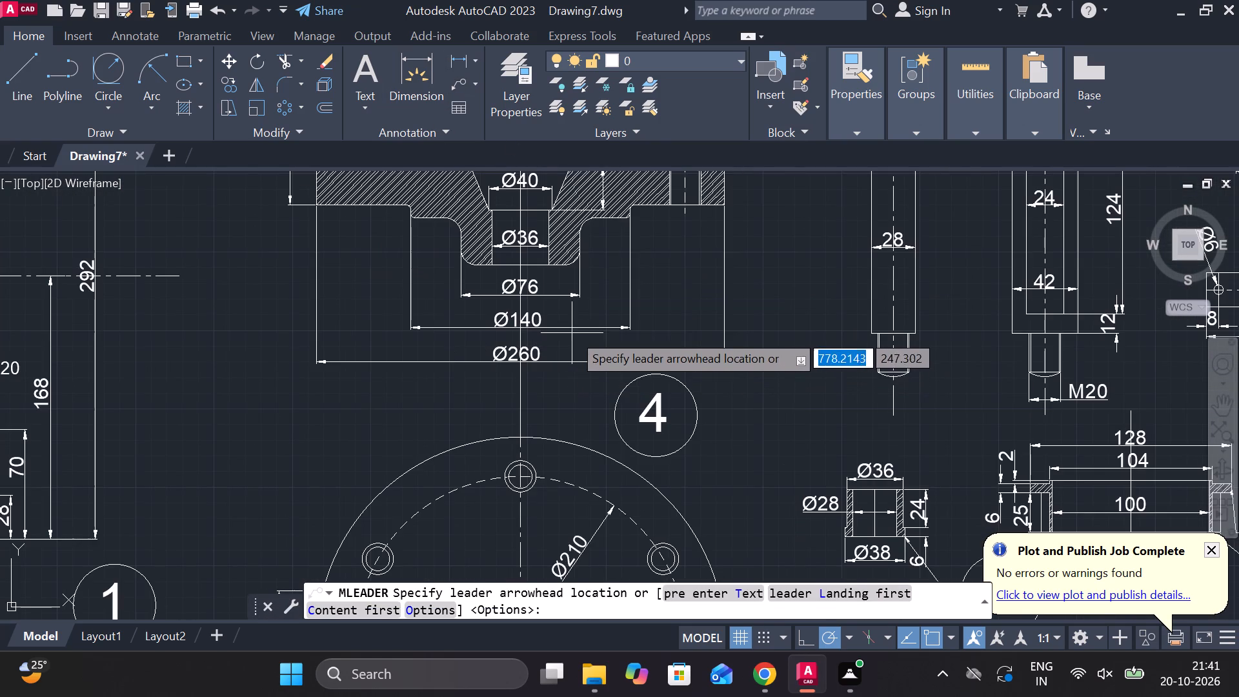
pyautogui.scroll(1, 593, 338)
pyautogui.moveTo(605, 338); pyautogui.dragTo(593, 338, button='middle')
pyautogui.scroll(-1, 646, 304)
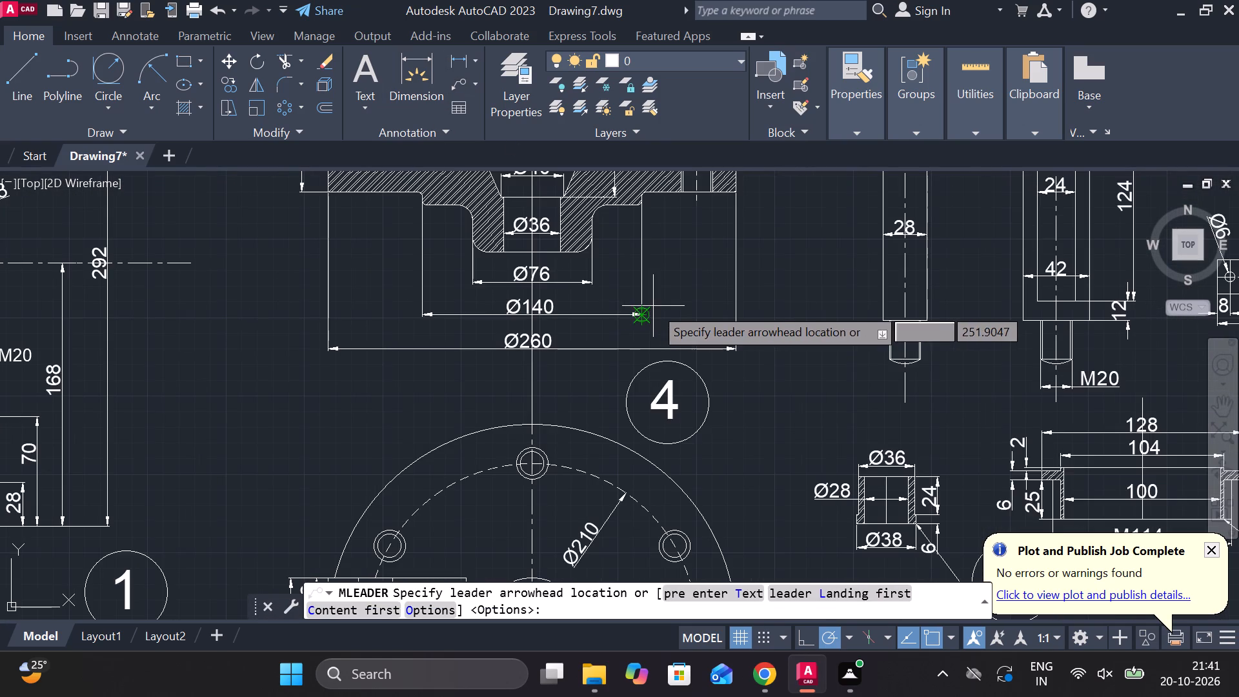
pyautogui.click(597, 236)
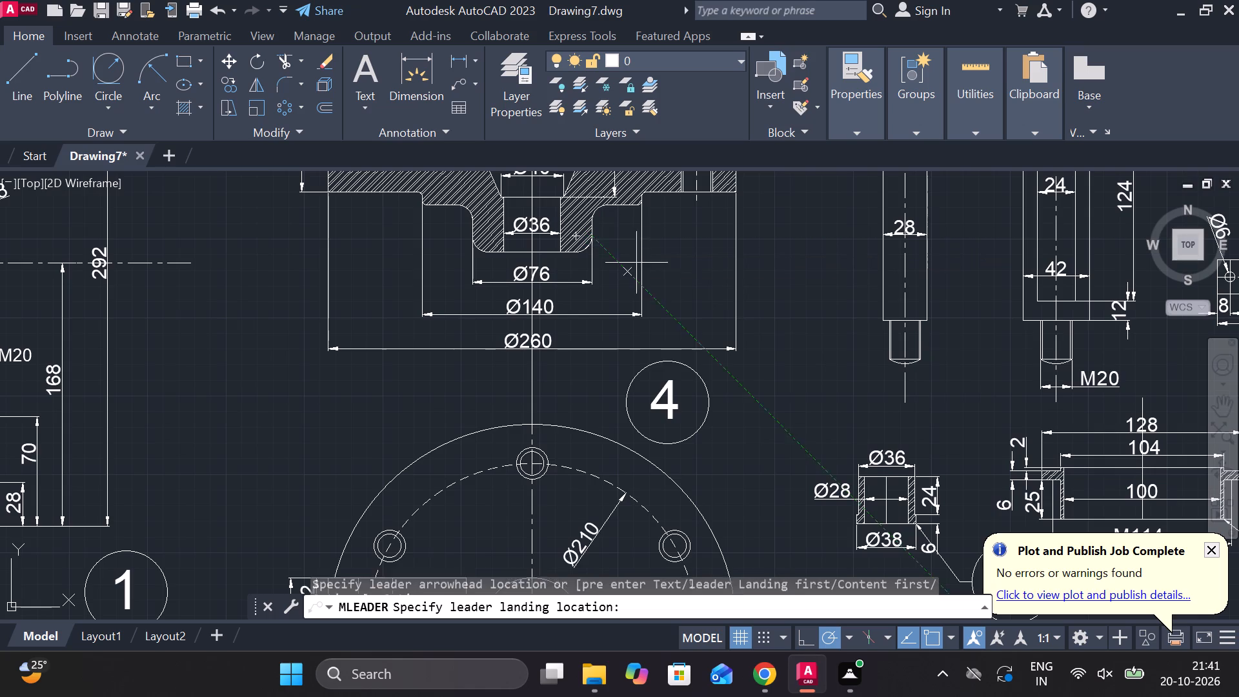
pyautogui.scroll(1, 618, 379)
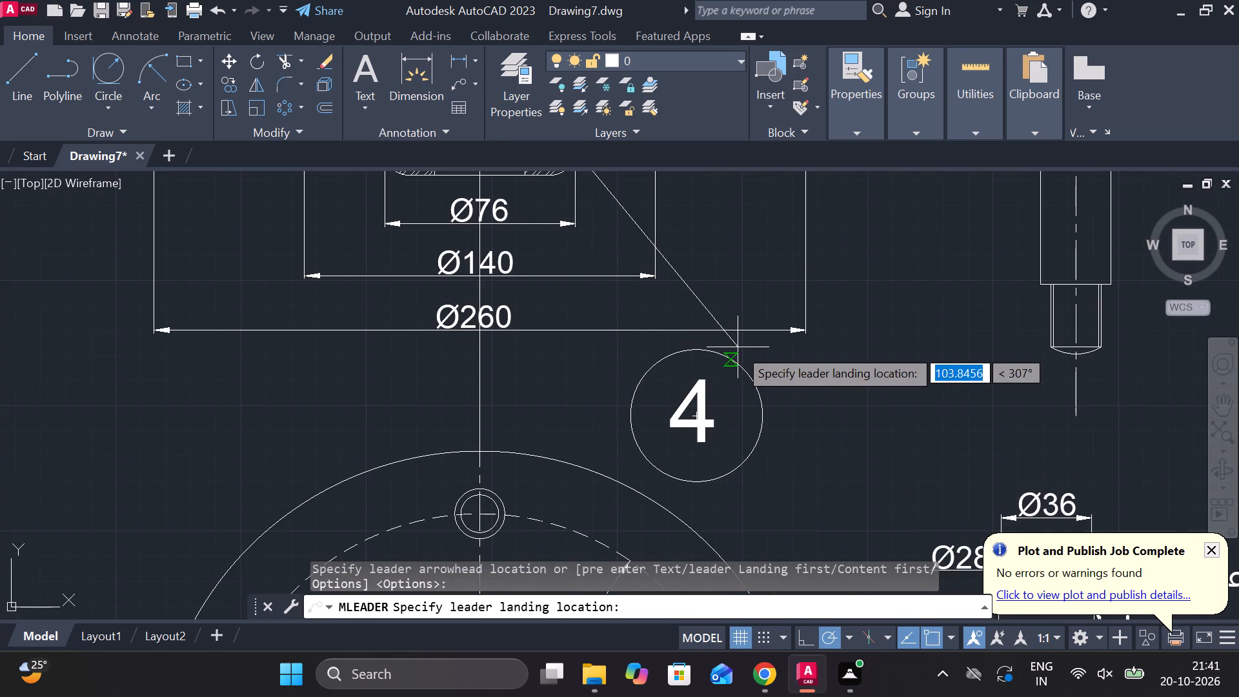
pyautogui.click(792, 418)
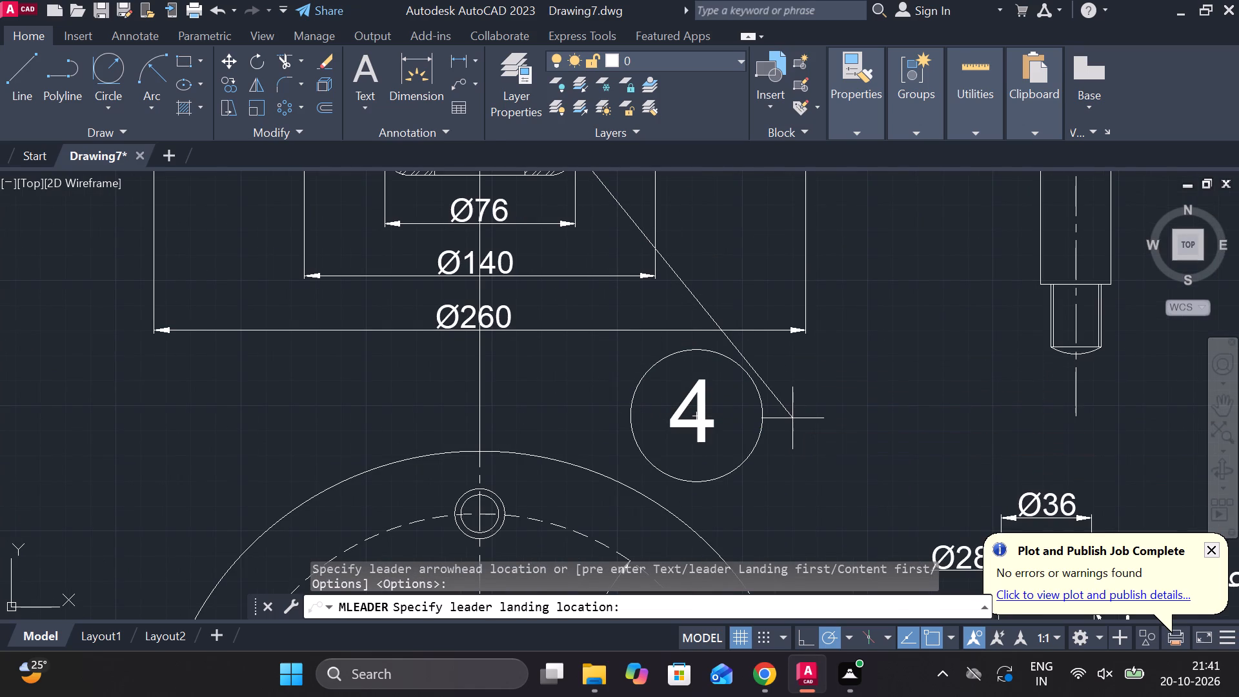
pyautogui.press('Escape')
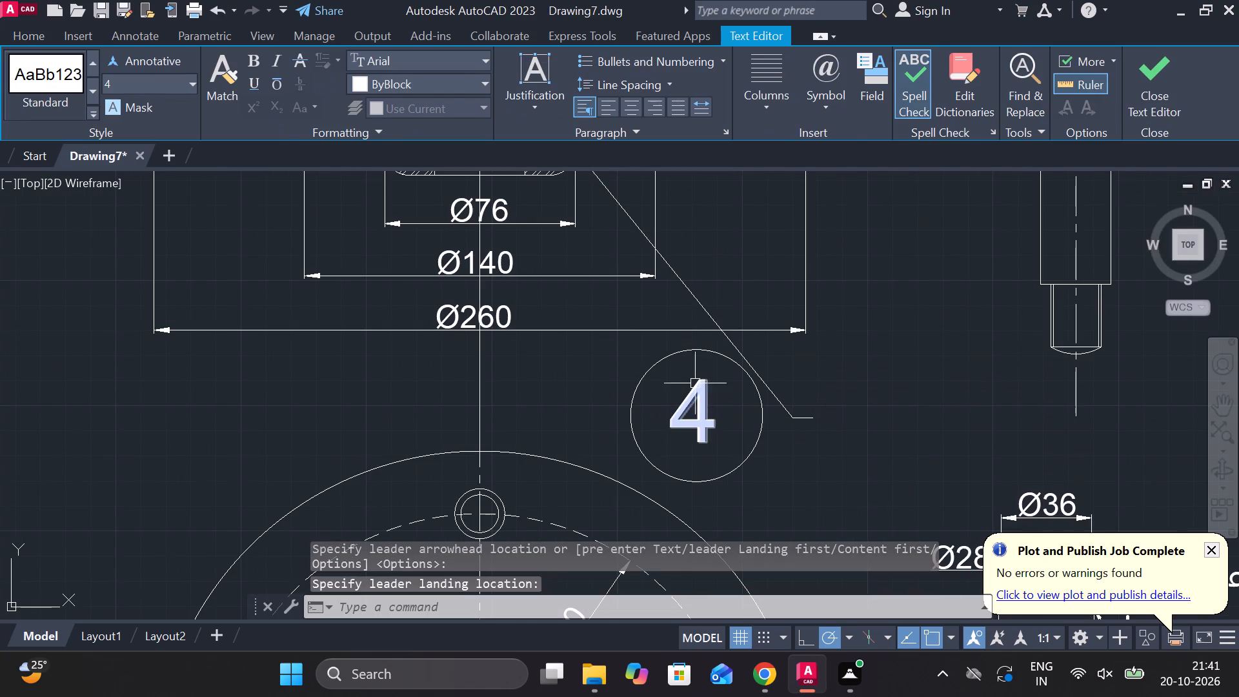
# Move the number 4 balloon, circle and number together, to the landing end of the cover section's leader.
pyautogui.moveTo(591, 346); pyautogui.dragTo(607, 346)
pyautogui.click(781, 479)
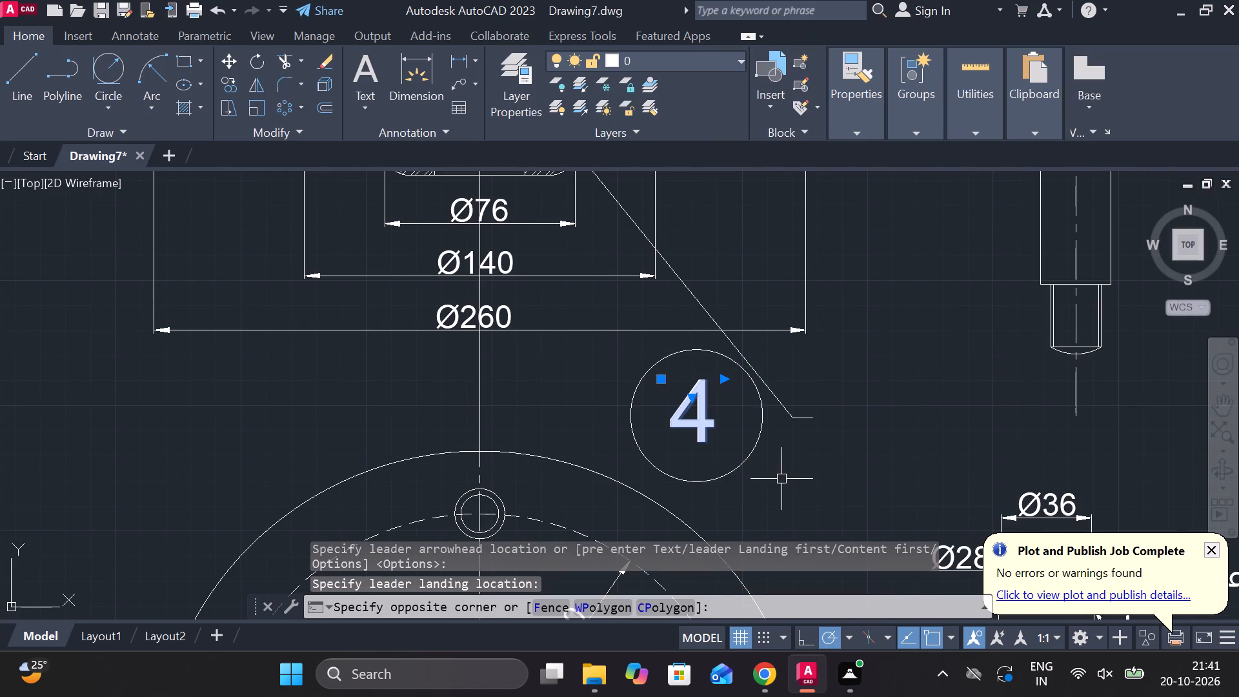
pyautogui.click(736, 464)
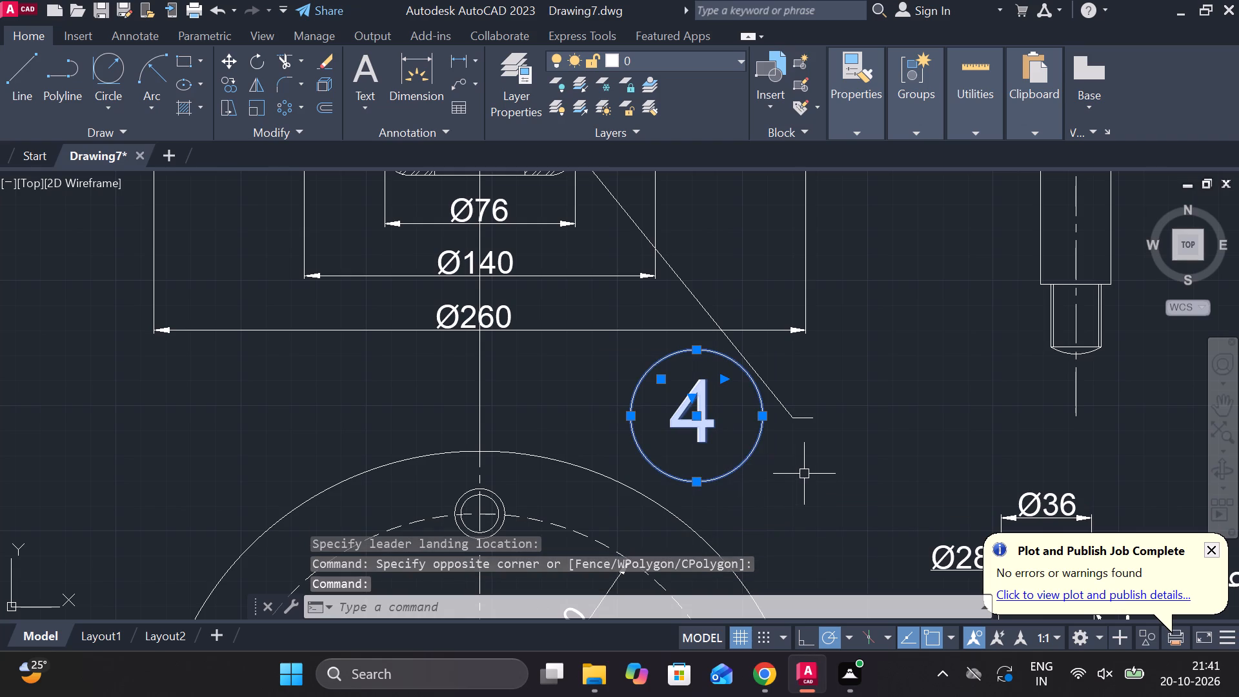
pyautogui.press('m')
pyautogui.press('Return')
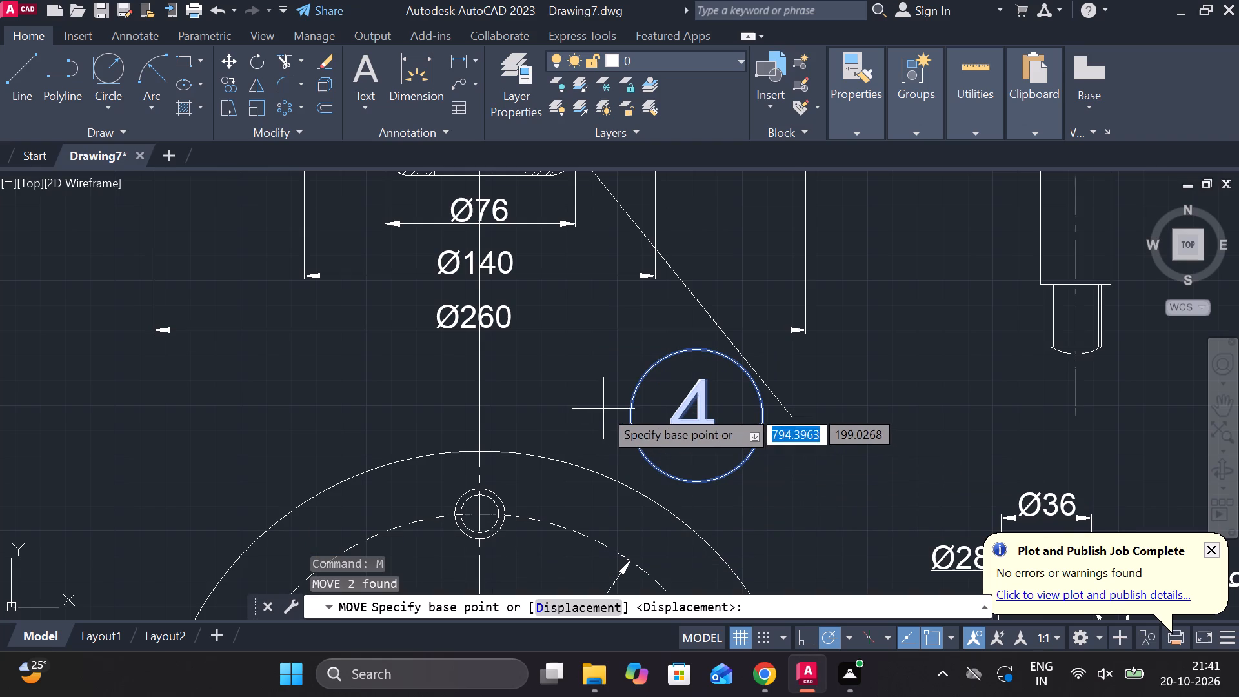
pyautogui.click(630, 412)
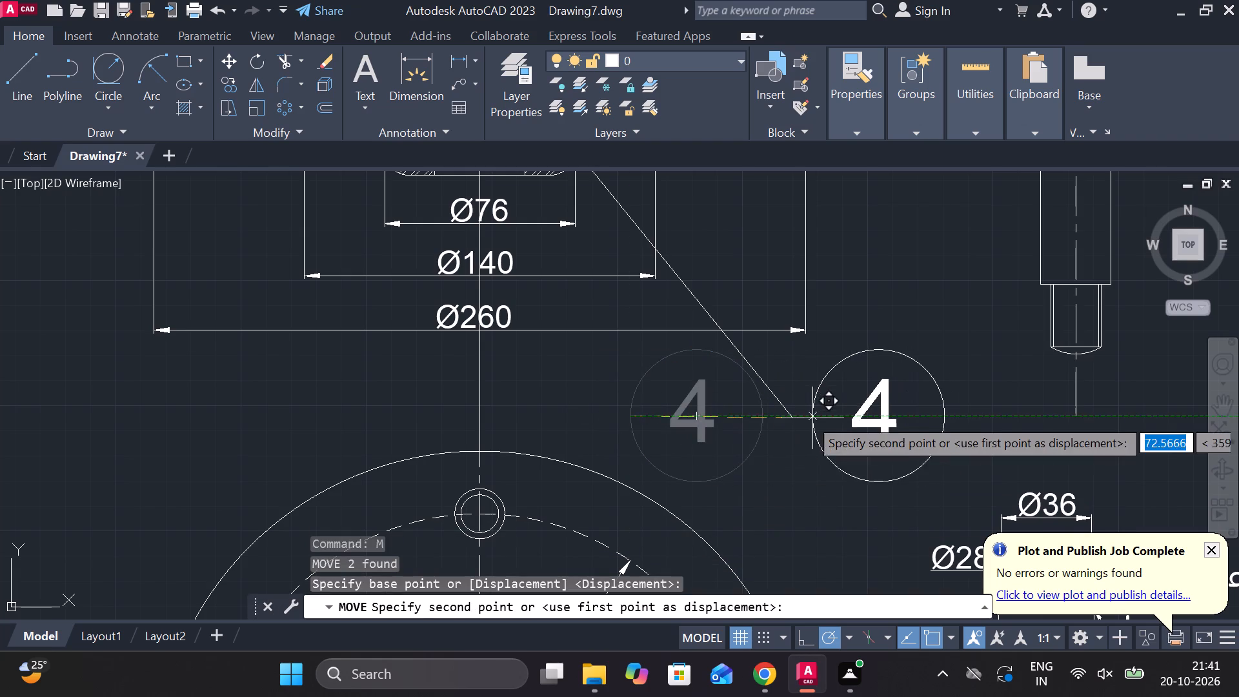
pyautogui.click(816, 418)
# Add a multileader without text from the top edge of the 28 mm wide rod to the bottom of the number 9 balloon's circle.
pyautogui.scroll(-2, 859, 401)
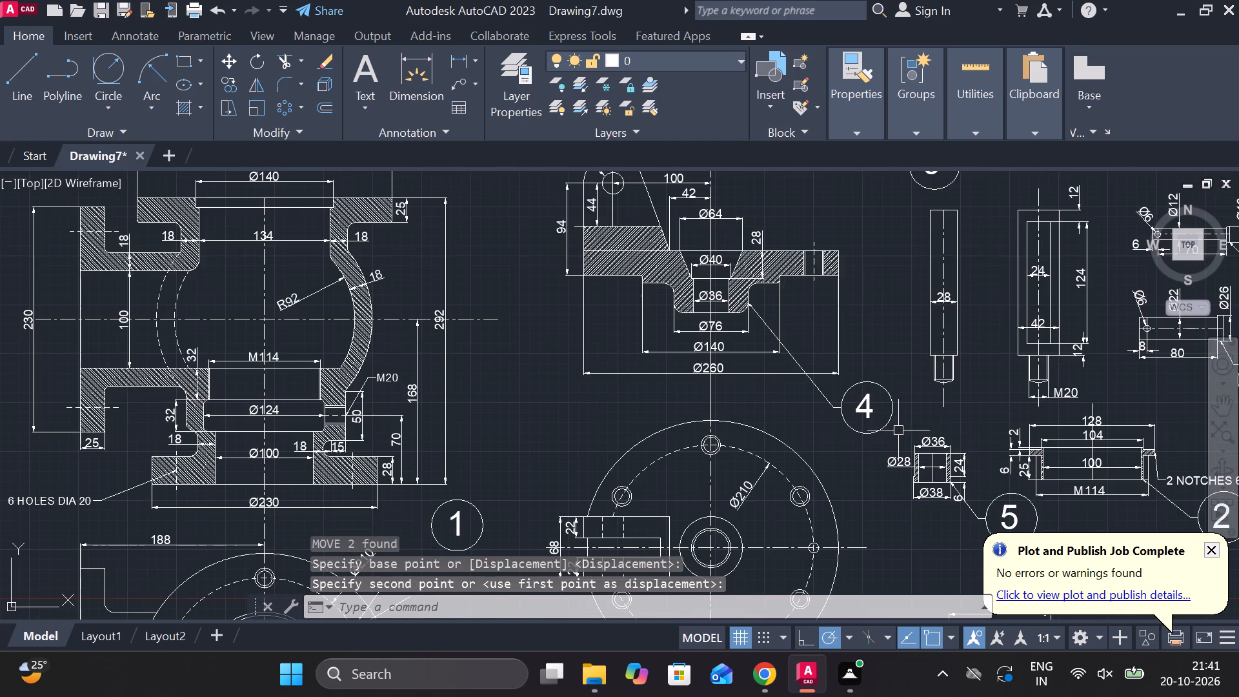
pyautogui.scroll(-1, 880, 444)
pyautogui.moveTo(886, 503); pyautogui.dragTo(732, 416, button='middle')
pyautogui.moveTo(760, 287); pyautogui.dragTo(715, 467, button='middle')
pyautogui.scroll(1, 597, 212)
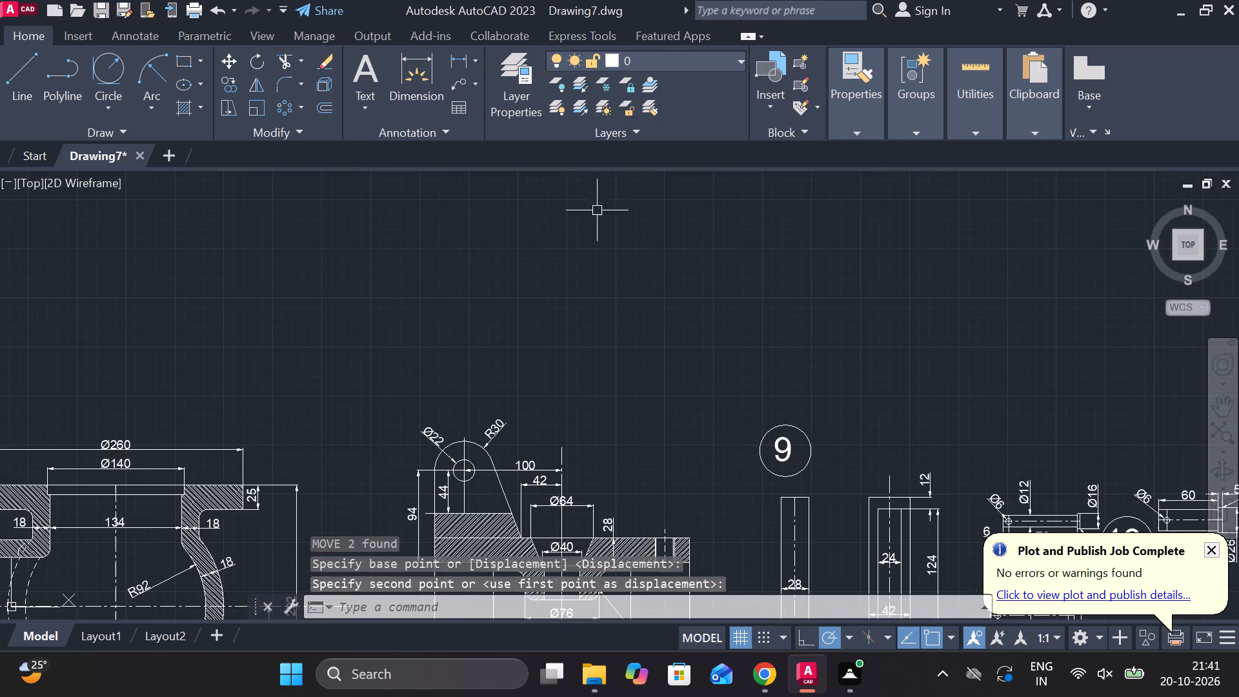
pyautogui.click(455, 90)
pyautogui.scroll(2, 718, 410)
pyautogui.moveTo(838, 529); pyautogui.dragTo(836, 529, button='middle')
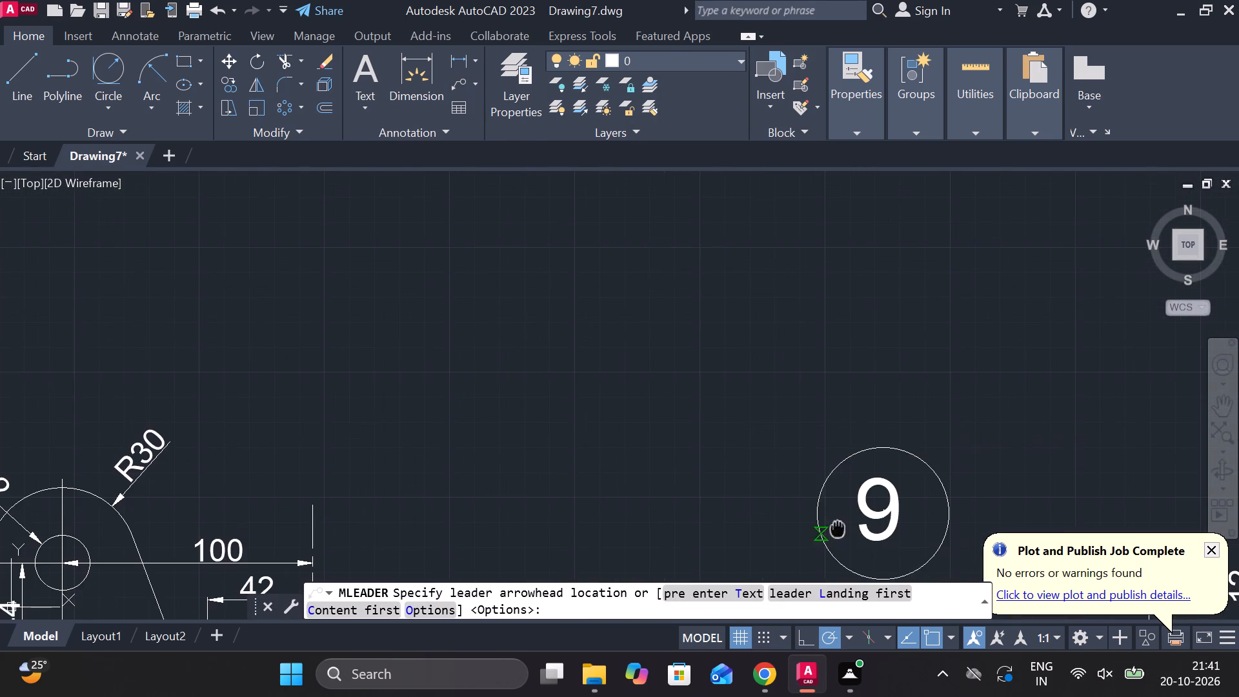
pyautogui.moveTo(836, 529); pyautogui.dragTo(598, 219, button='middle')
pyautogui.click(669, 318)
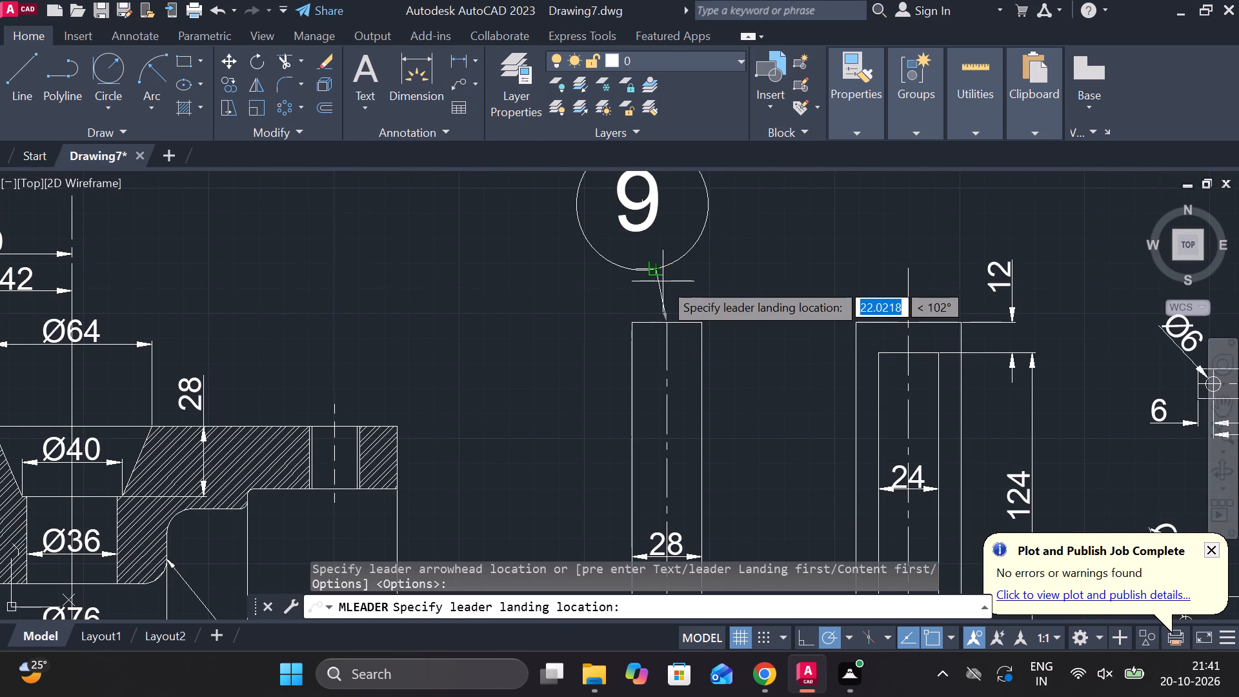
pyautogui.click(657, 272)
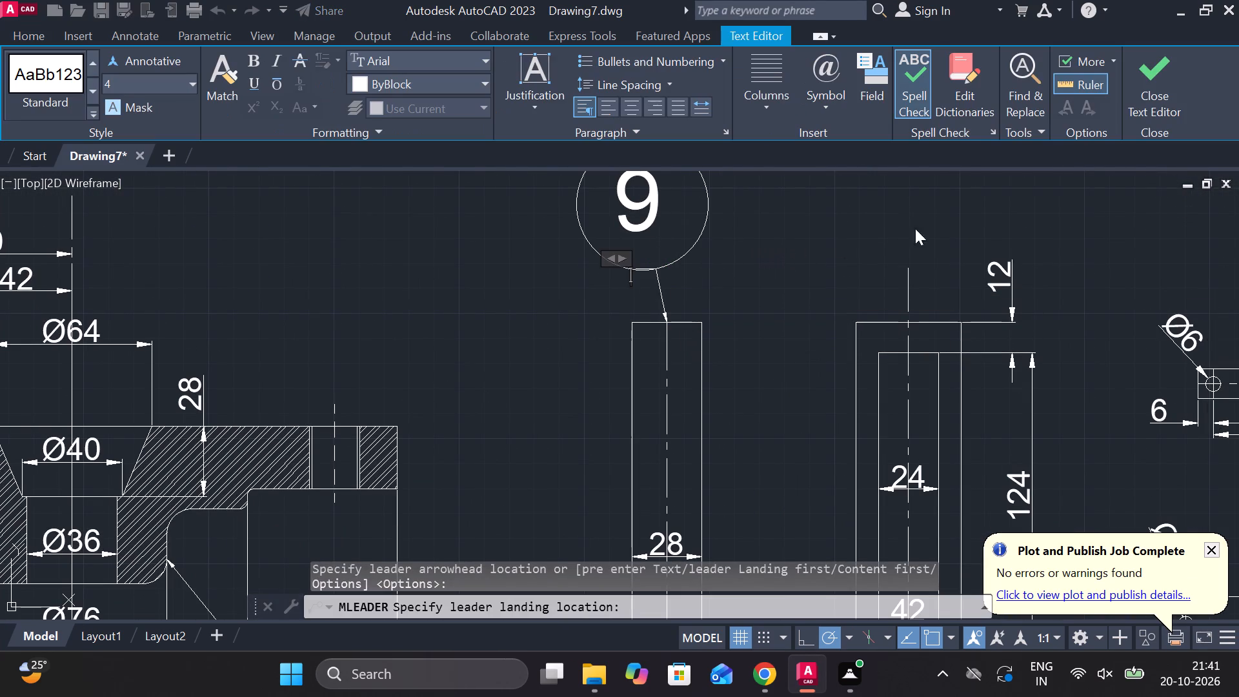
pyautogui.click(1153, 85)
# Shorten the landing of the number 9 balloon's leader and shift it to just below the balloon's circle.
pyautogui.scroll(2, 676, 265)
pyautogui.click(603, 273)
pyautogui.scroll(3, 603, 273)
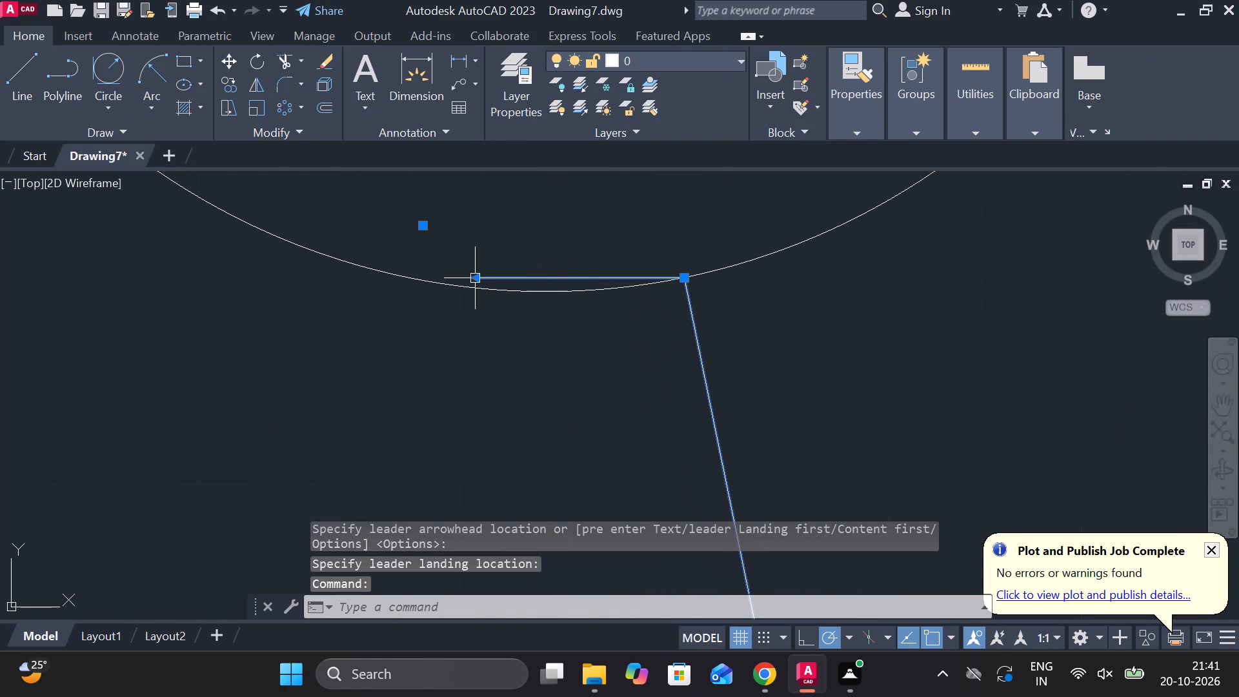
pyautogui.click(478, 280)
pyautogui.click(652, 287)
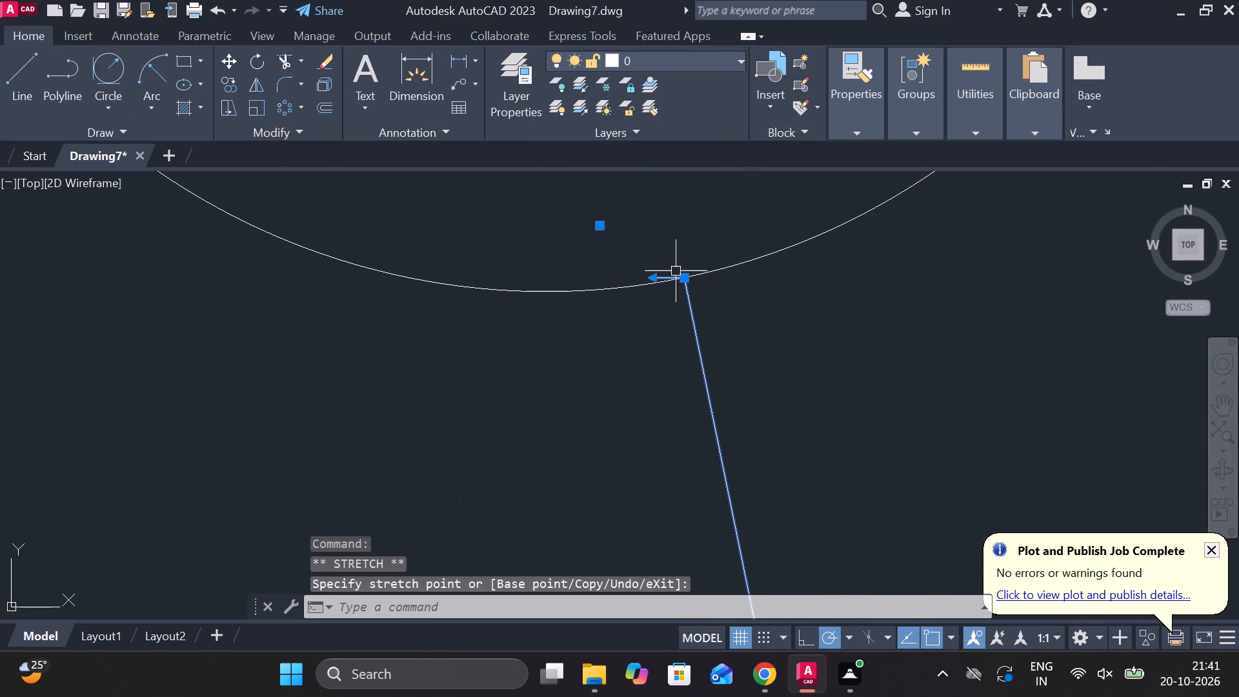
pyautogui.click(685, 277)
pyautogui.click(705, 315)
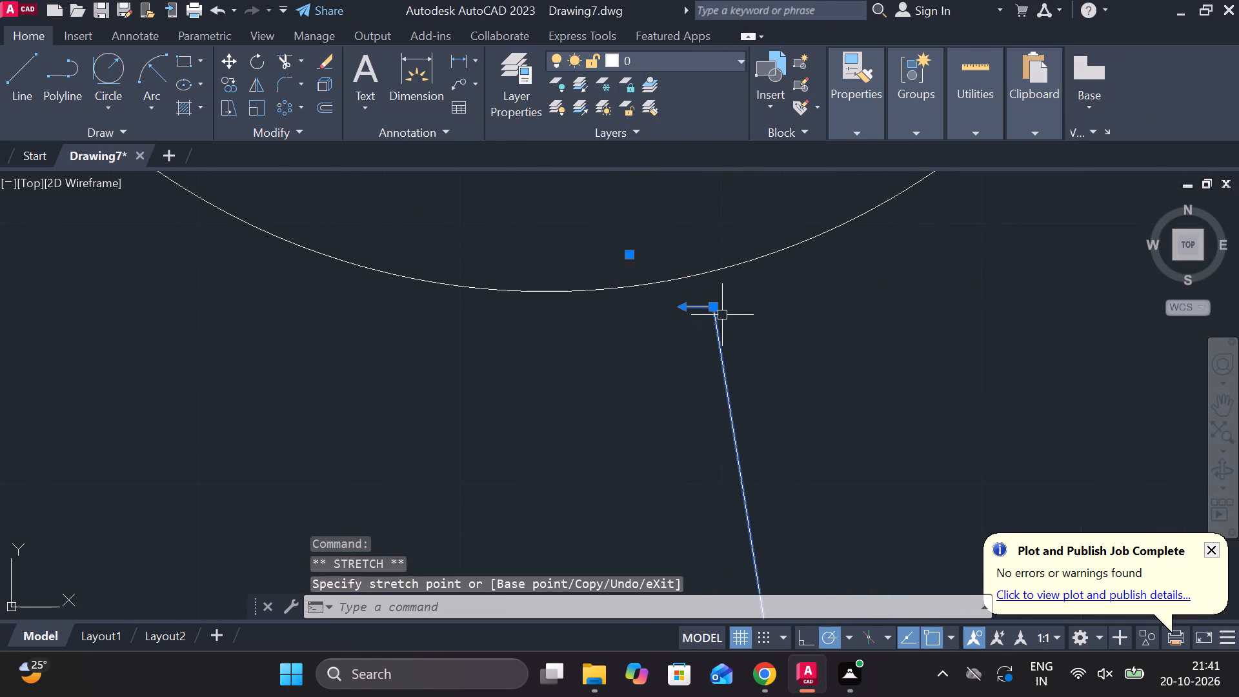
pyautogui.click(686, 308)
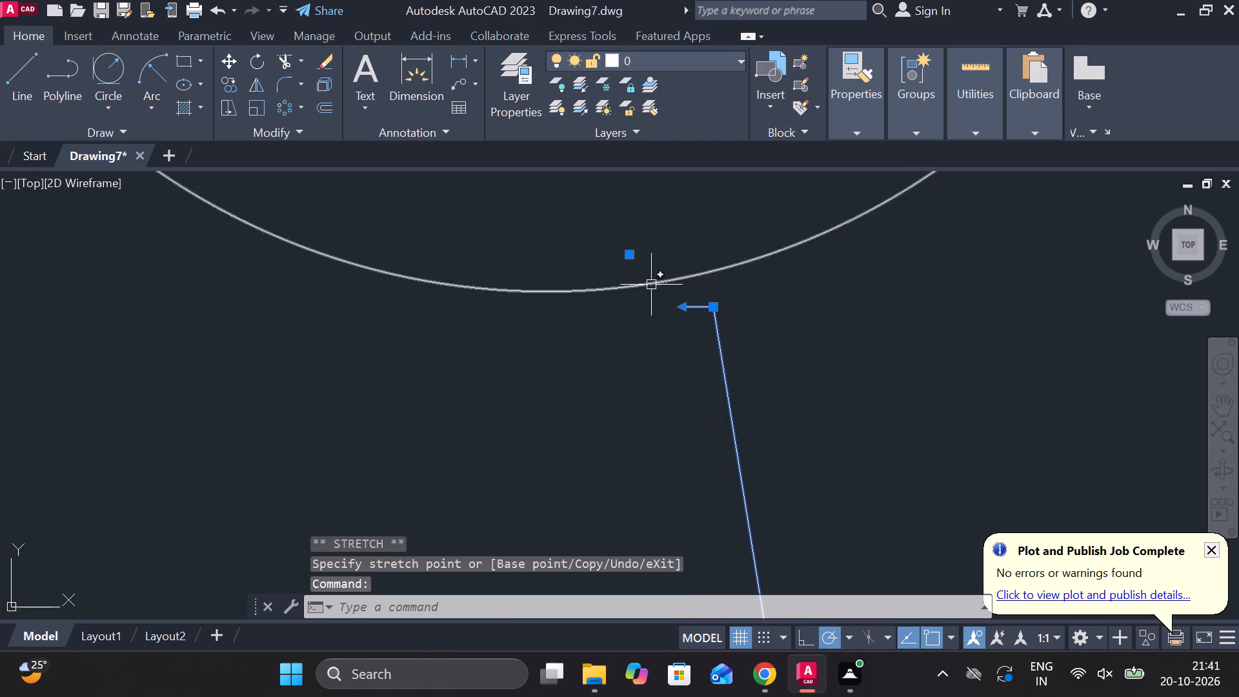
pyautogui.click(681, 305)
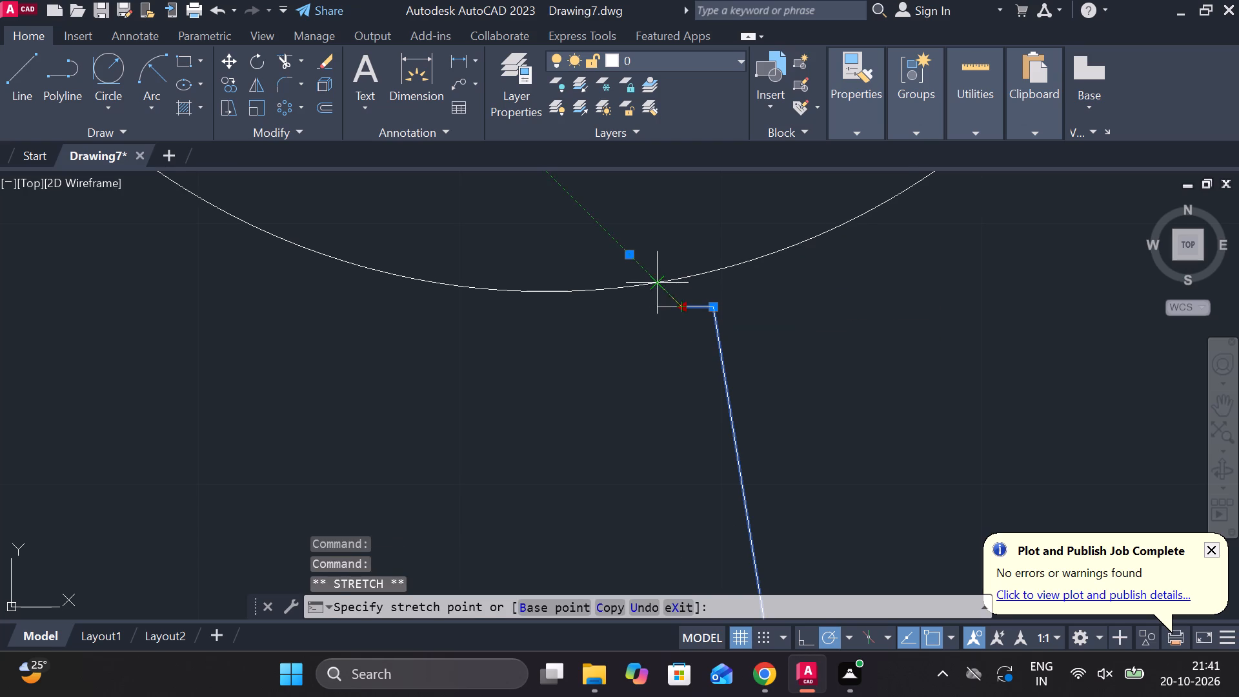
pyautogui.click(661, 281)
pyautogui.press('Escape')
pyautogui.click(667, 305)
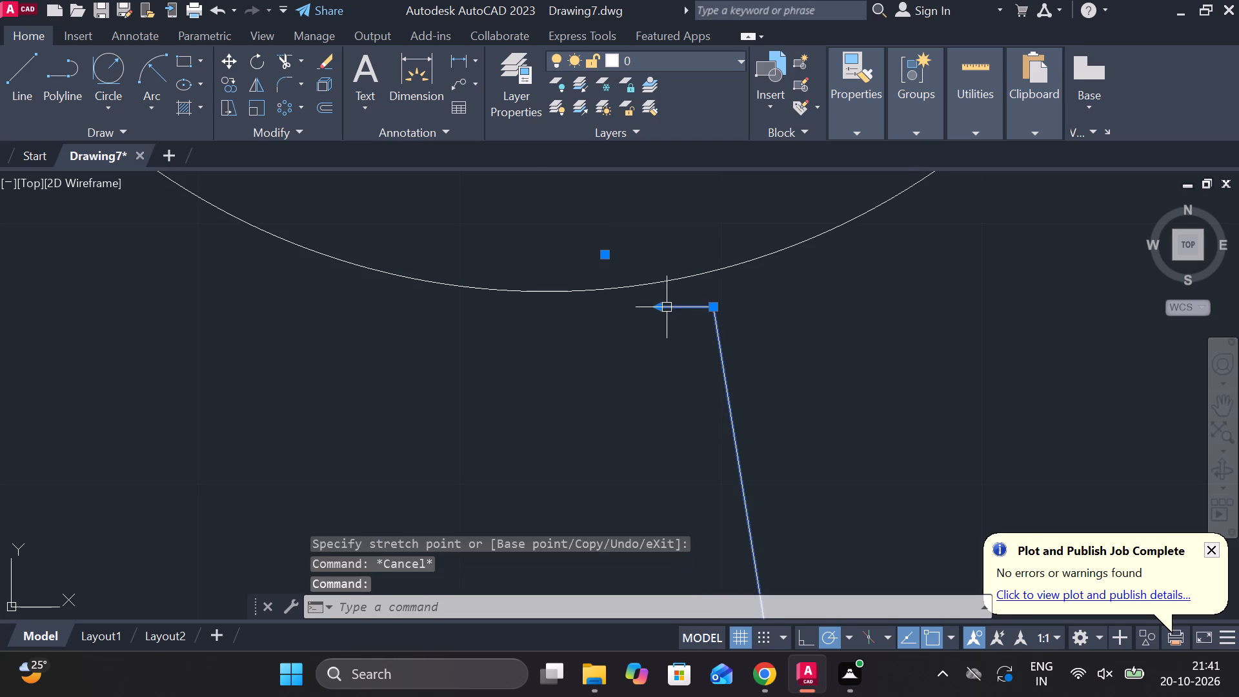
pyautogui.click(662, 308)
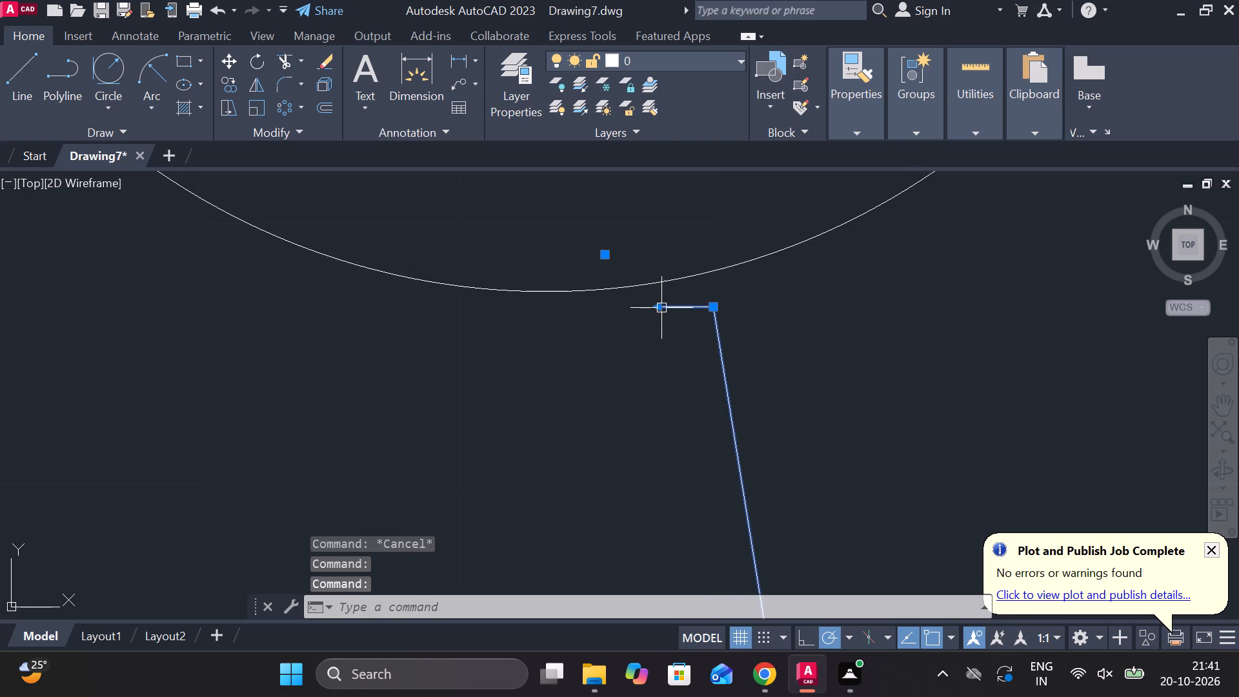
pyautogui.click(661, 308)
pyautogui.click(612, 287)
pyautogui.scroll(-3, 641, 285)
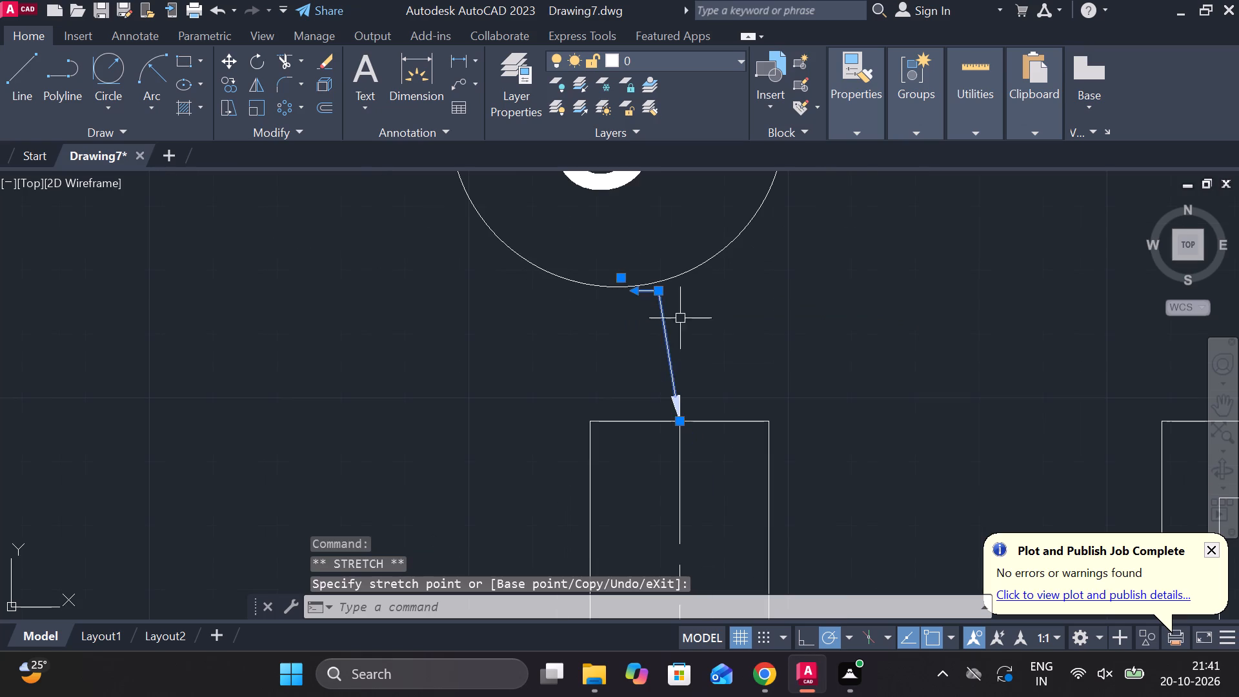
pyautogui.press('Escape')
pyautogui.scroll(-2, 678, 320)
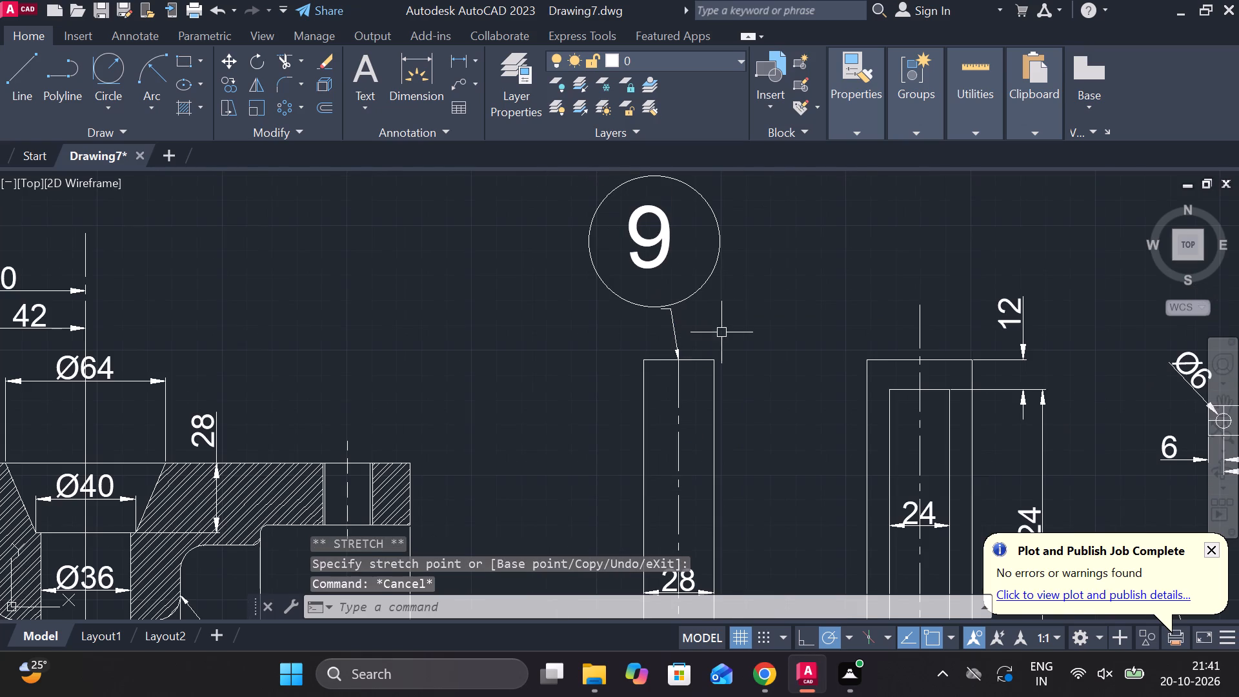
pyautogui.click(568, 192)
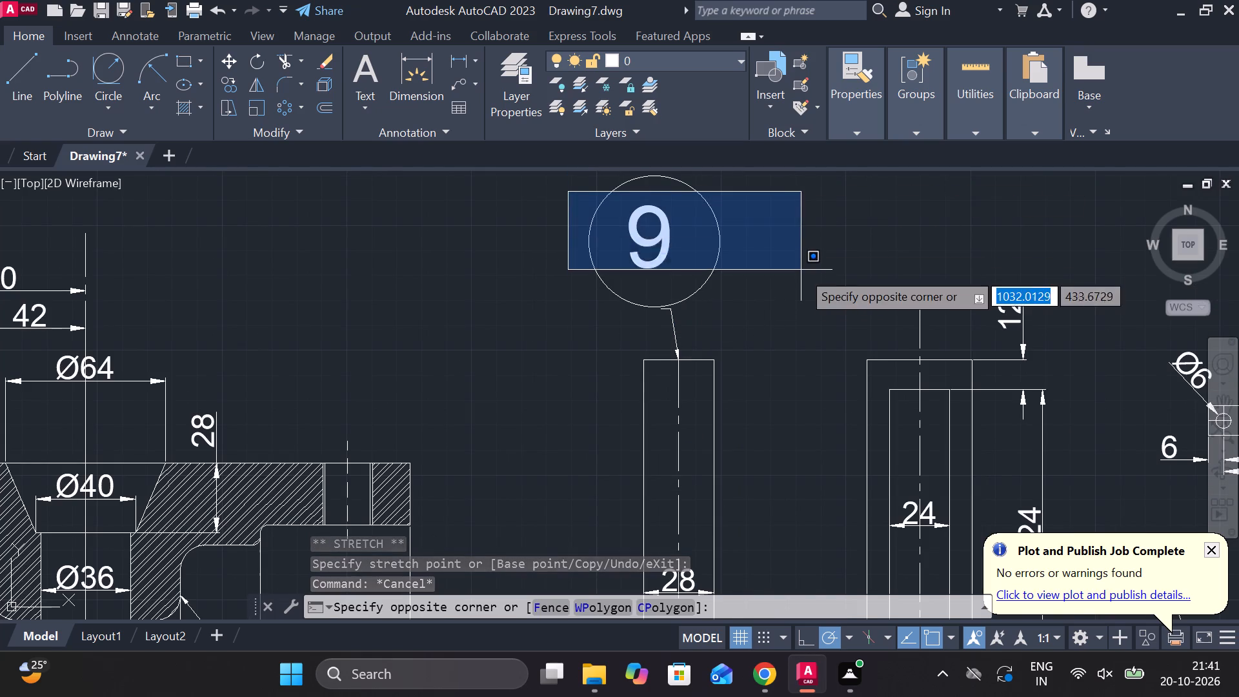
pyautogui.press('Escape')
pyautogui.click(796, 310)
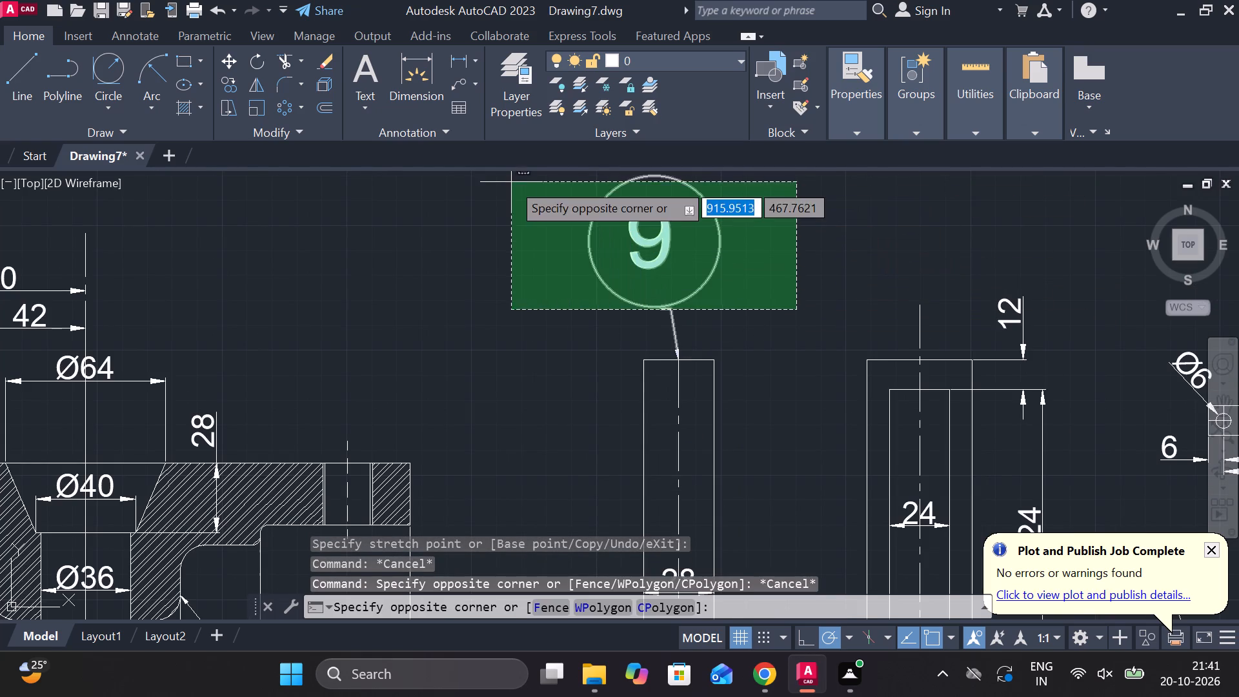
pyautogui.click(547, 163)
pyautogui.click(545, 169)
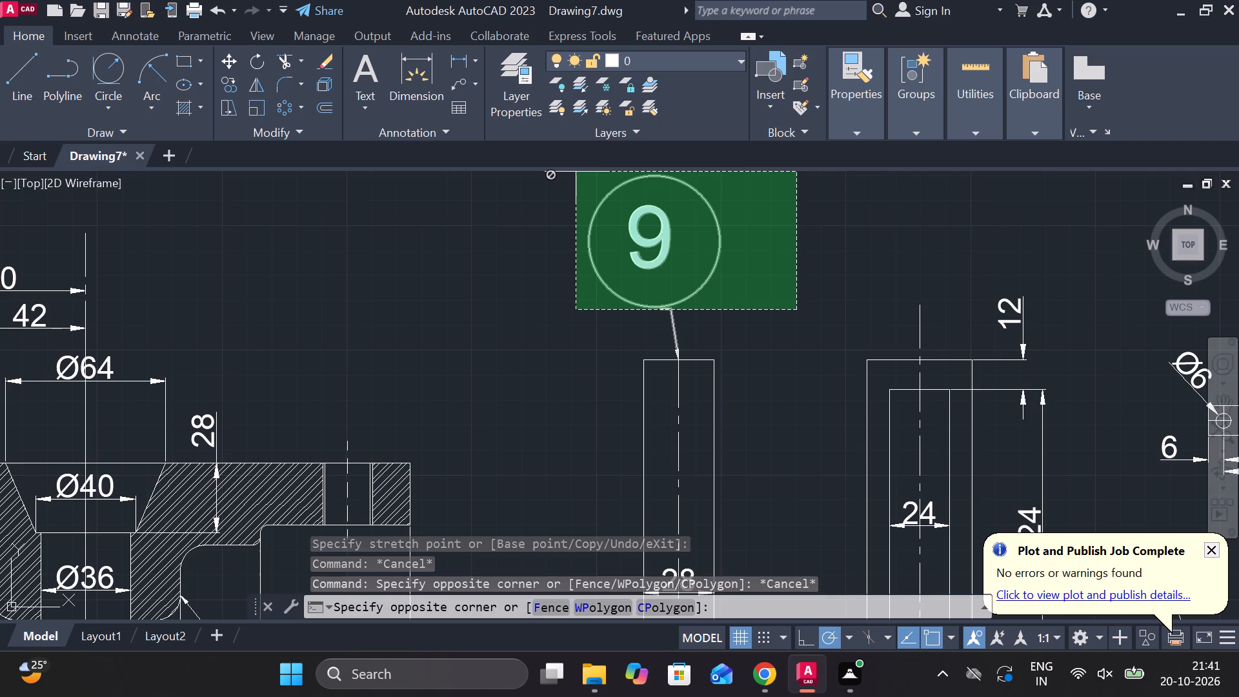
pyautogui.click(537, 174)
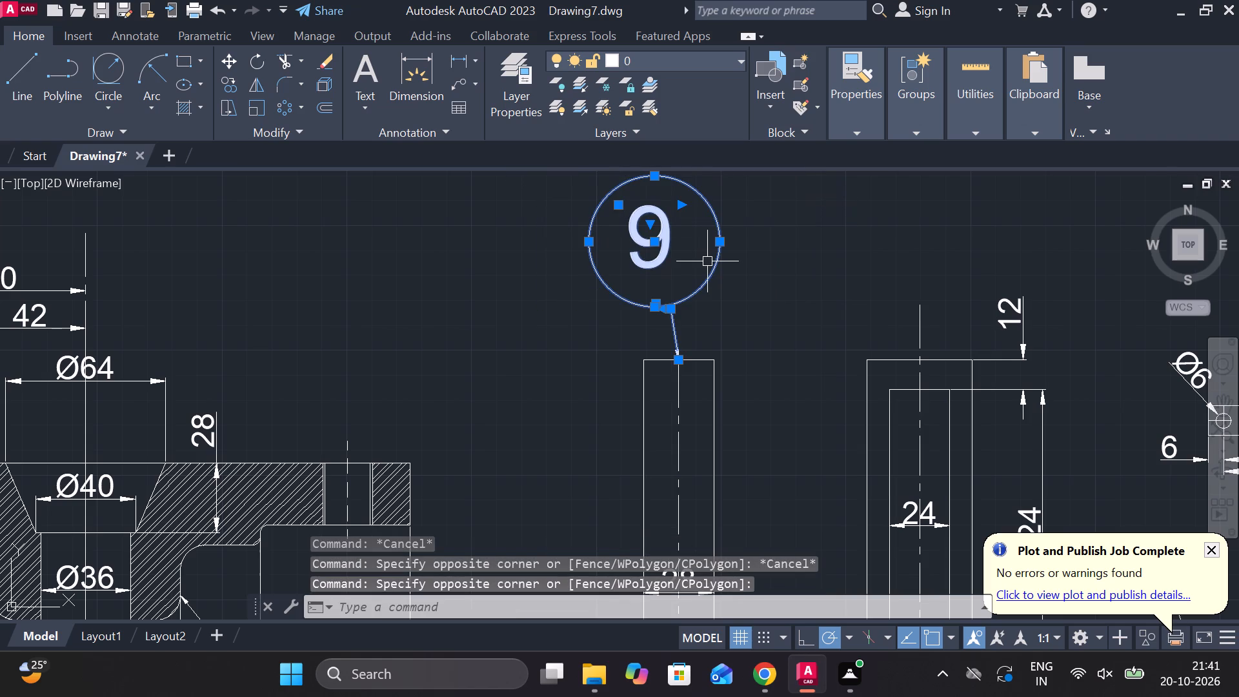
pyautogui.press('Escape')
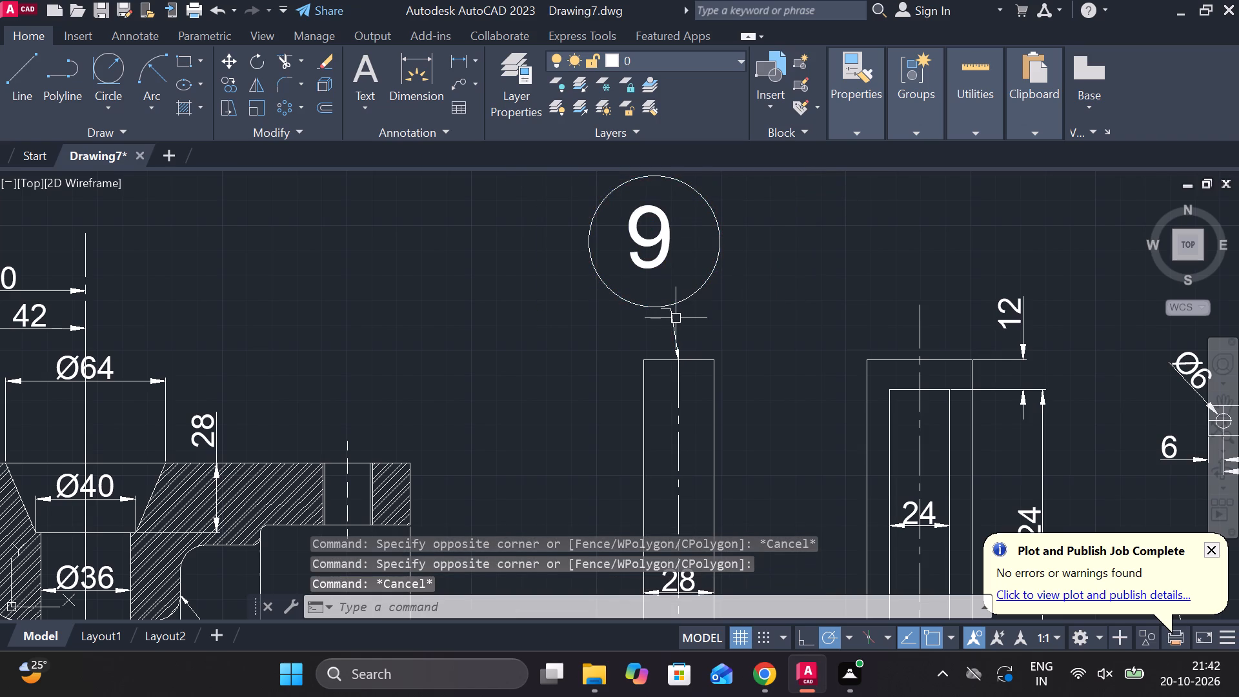
# Erase the leader between the number 9 balloon and the 28 mm wide rod.
pyautogui.click(674, 318)
pyautogui.write('E')
pyautogui.press('space')
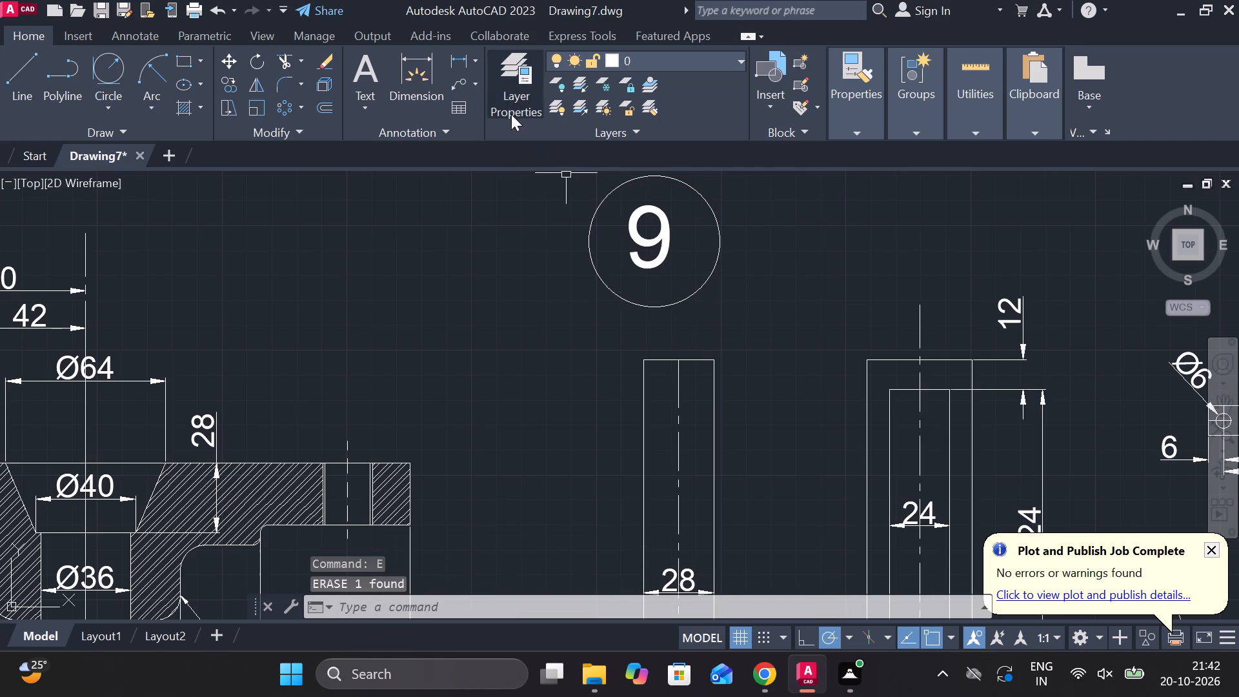
# Add a multileader without text from the top edge of the 28 mm wide rod, landing beside the number 9 balloon.
pyautogui.click(461, 85)
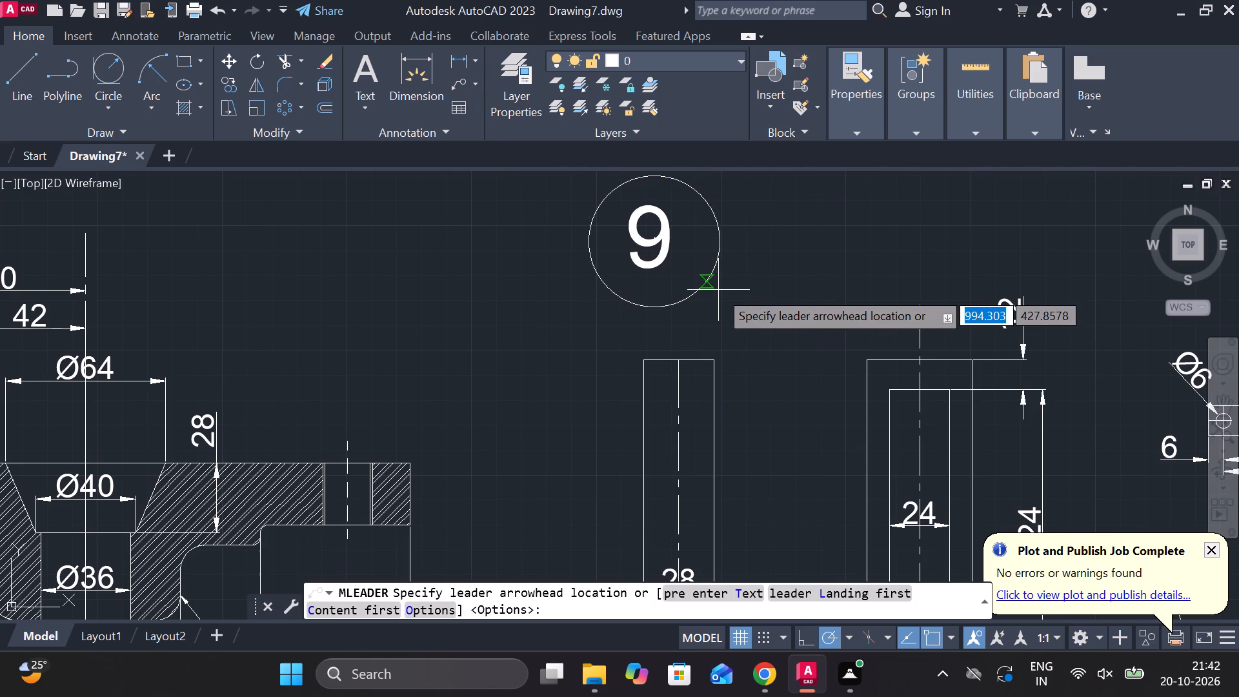
pyautogui.click(686, 358)
pyautogui.click(739, 306)
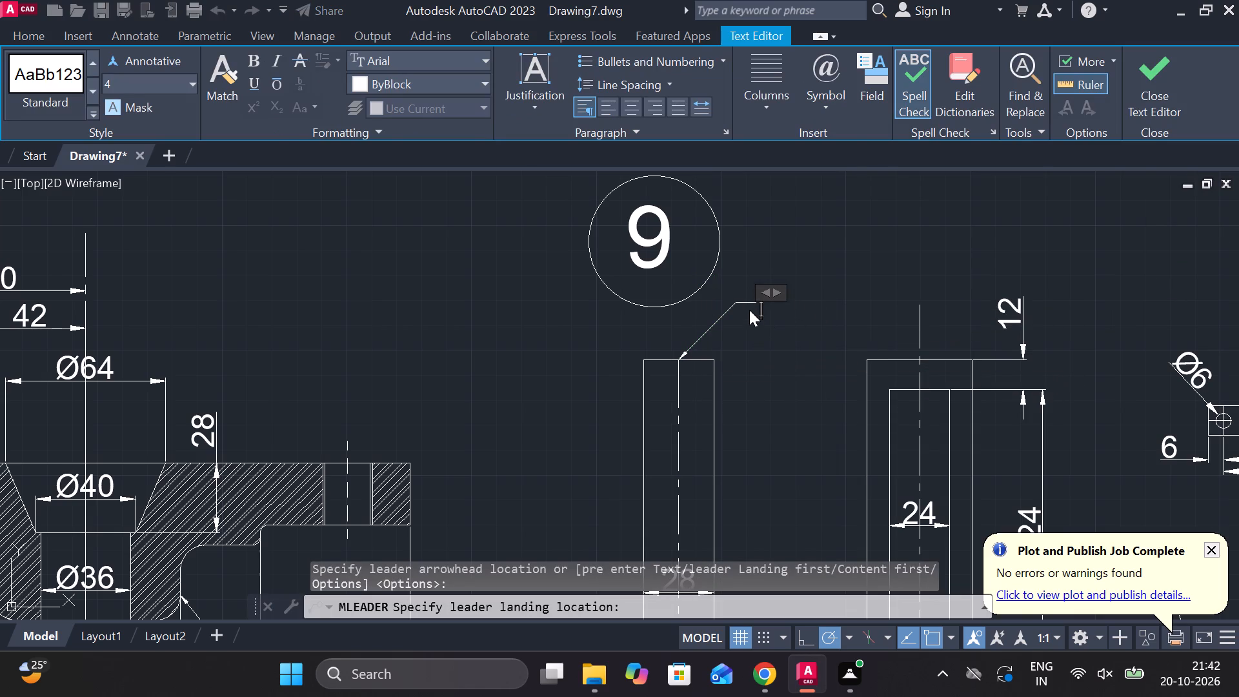
pyautogui.press('Escape')
# Stretch the new rod leader so its landing ends on the lower edge of the number 9 balloon's circle.
pyautogui.click(749, 303)
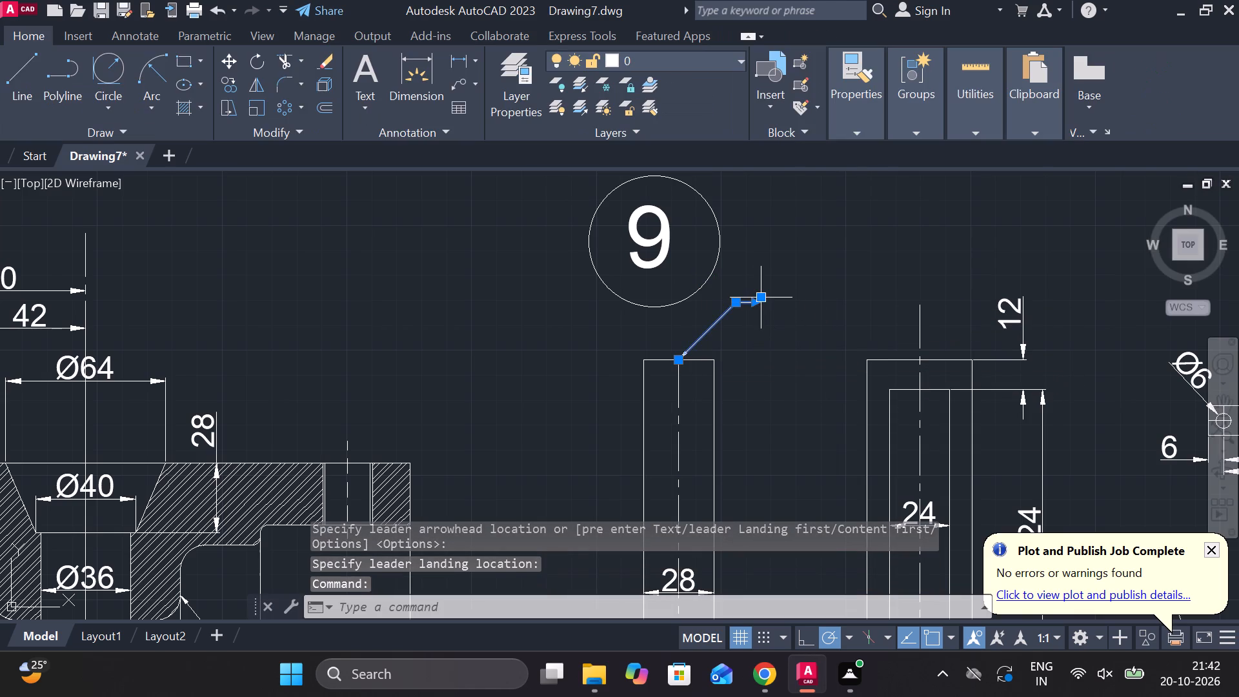
pyautogui.scroll(2, 760, 294)
pyautogui.click(762, 302)
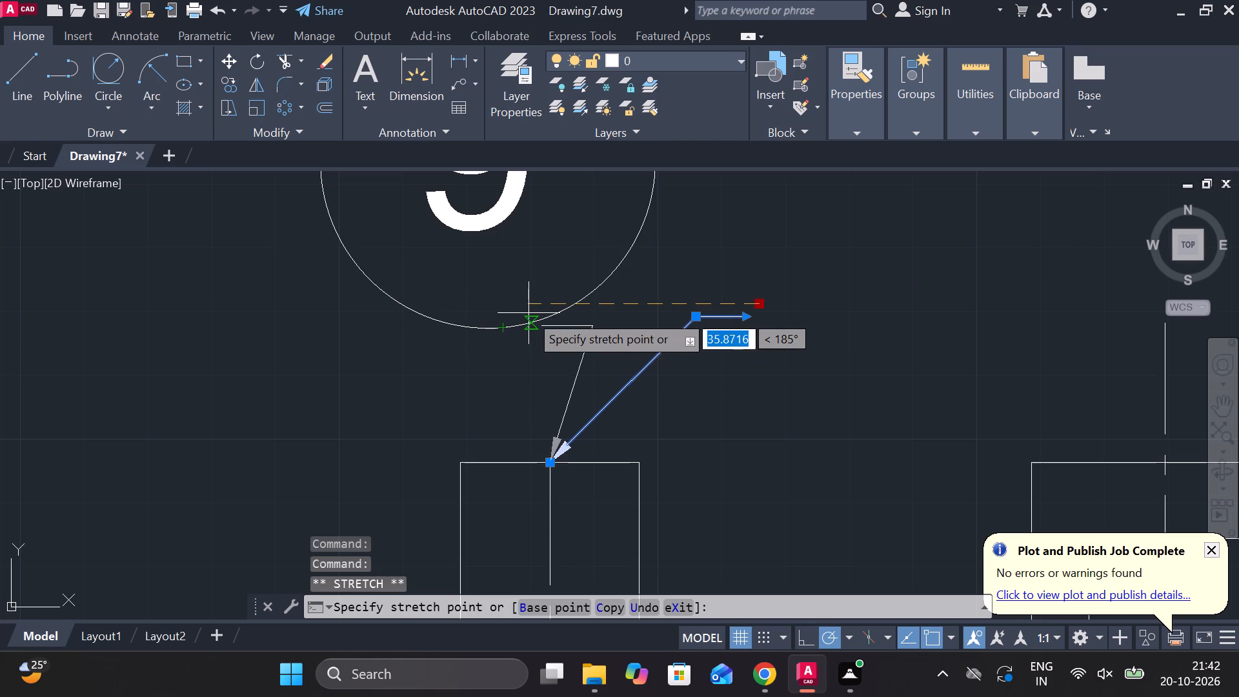
pyautogui.scroll(3, 529, 310)
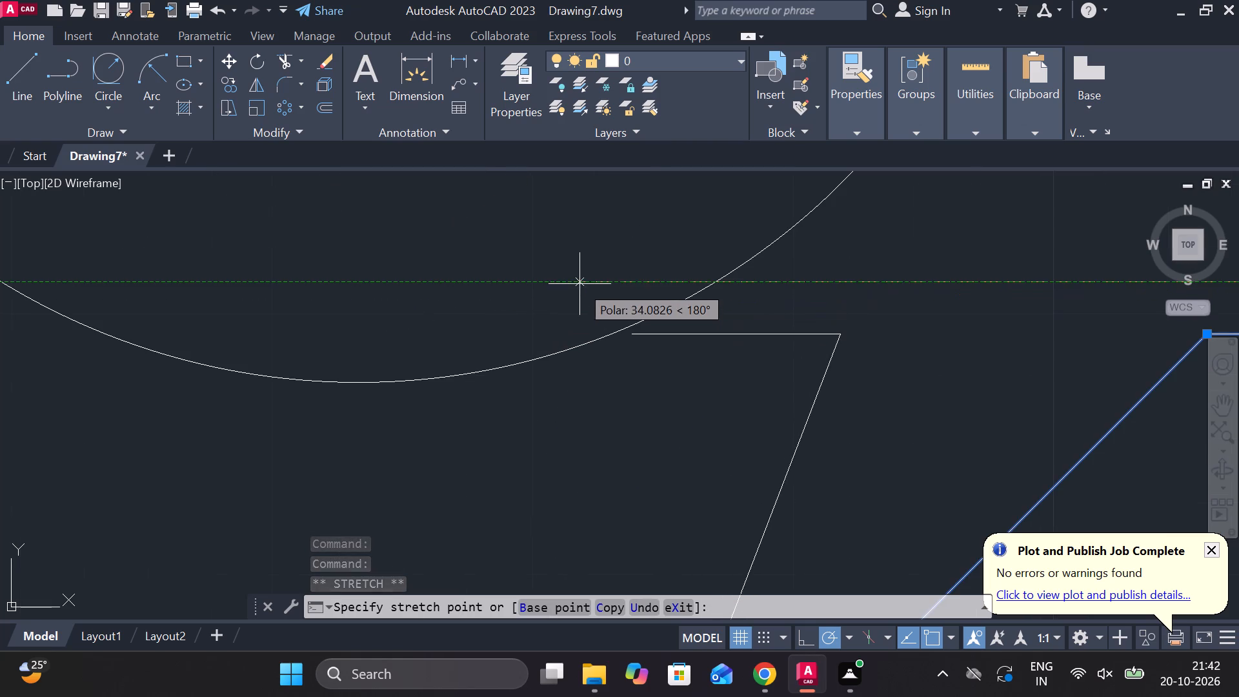
pyautogui.click(583, 268)
pyautogui.press('Escape')
pyautogui.click(635, 333)
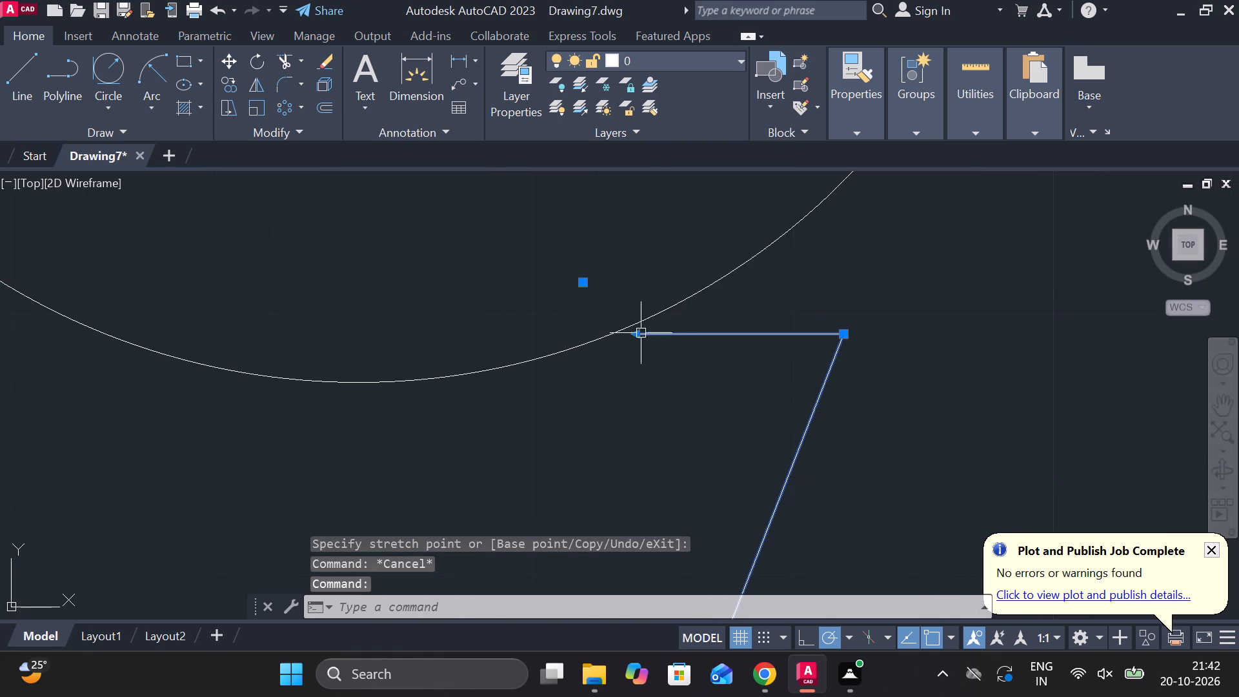
pyautogui.click(638, 334)
pyautogui.click(638, 318)
pyautogui.scroll(-3, 804, 330)
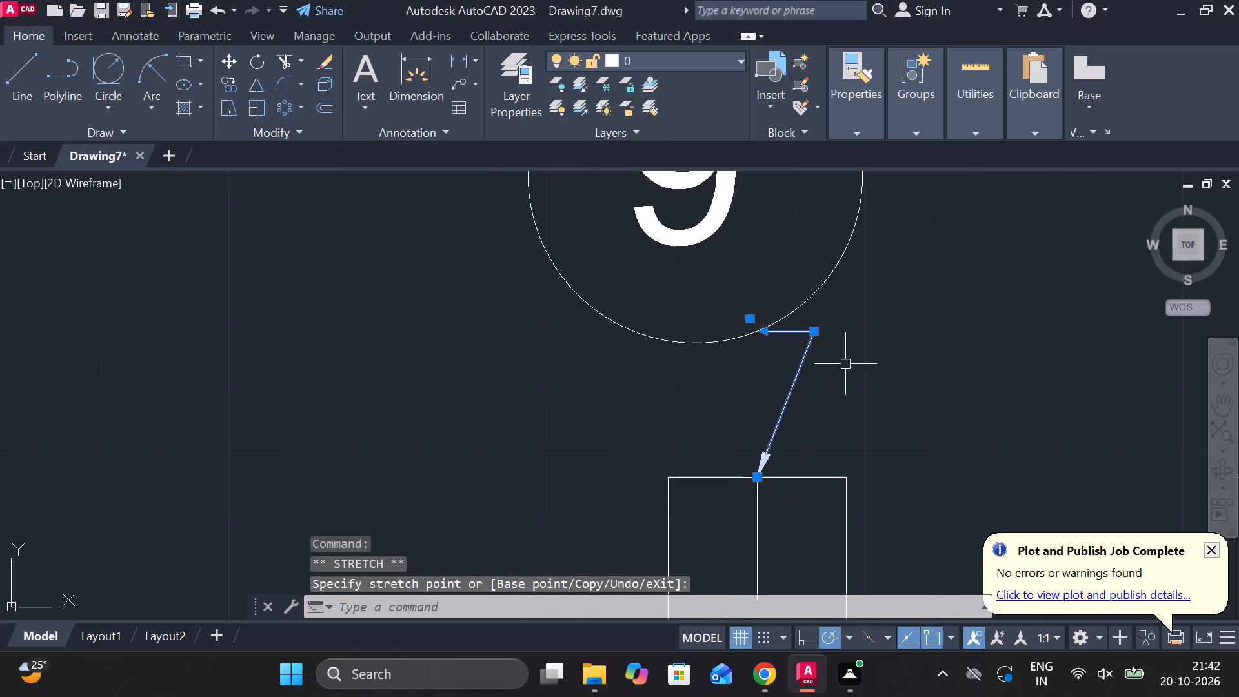
pyautogui.press('Escape')
# Look over the part views and numbered balloons to check their leaders and spacing.
pyautogui.scroll(-3, 891, 378)
pyautogui.moveTo(931, 398); pyautogui.dragTo(745, 293, button='middle')
pyautogui.scroll(-1, 752, 298)
pyautogui.moveTo(800, 398); pyautogui.dragTo(785, 359, button='middle')
pyautogui.moveTo(768, 383); pyautogui.dragTo(753, 298, button='middle')
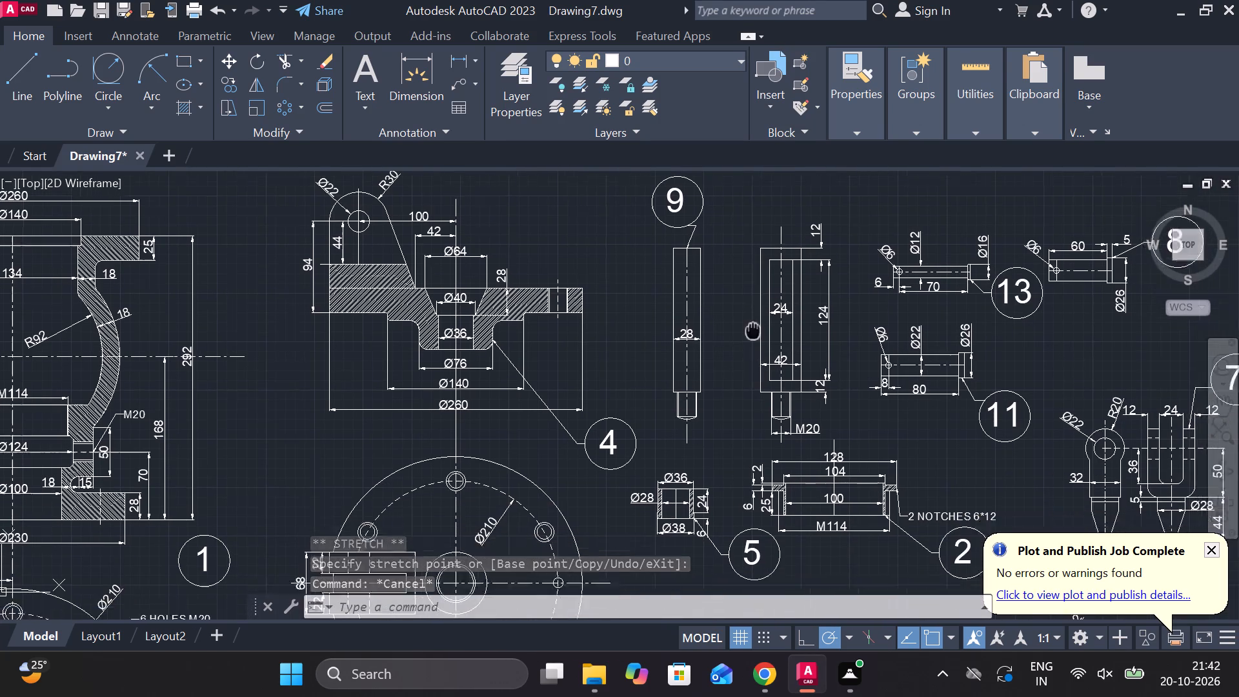
pyautogui.moveTo(753, 298); pyautogui.dragTo(754, 287, button='middle')
pyautogui.scroll(-1, 785, 361)
pyautogui.moveTo(728, 508); pyautogui.dragTo(816, 409, button='middle')
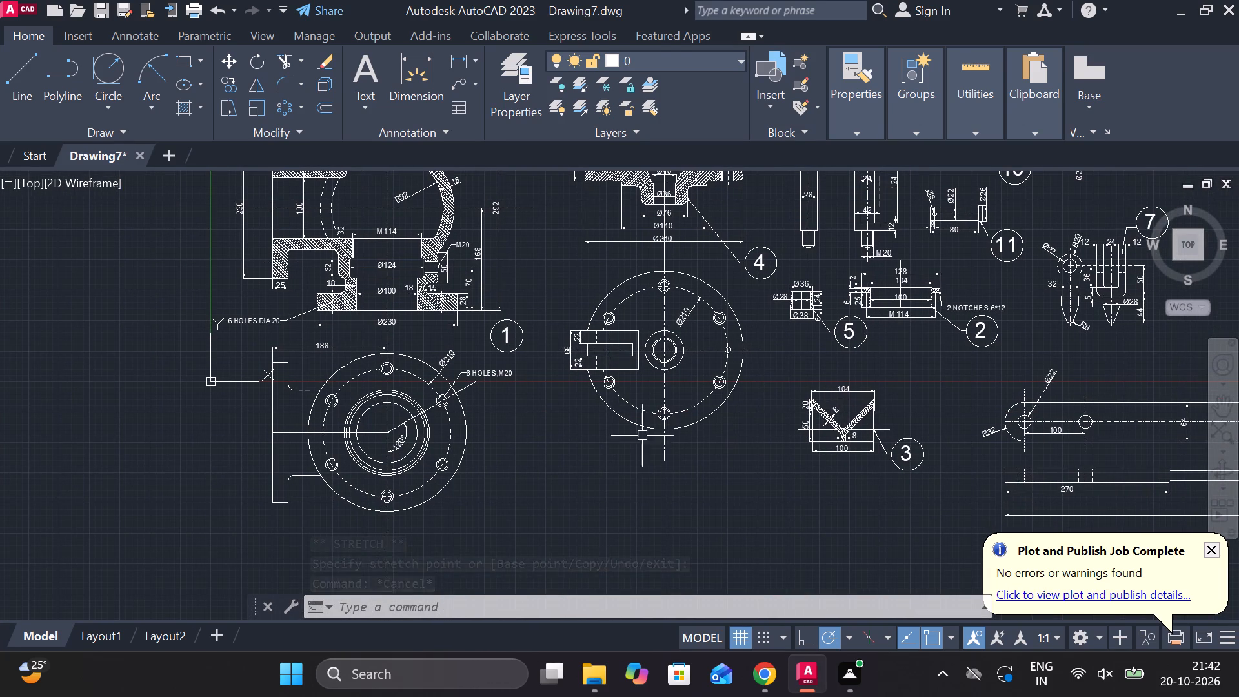
pyautogui.moveTo(733, 445); pyautogui.dragTo(541, 525, button='middle')
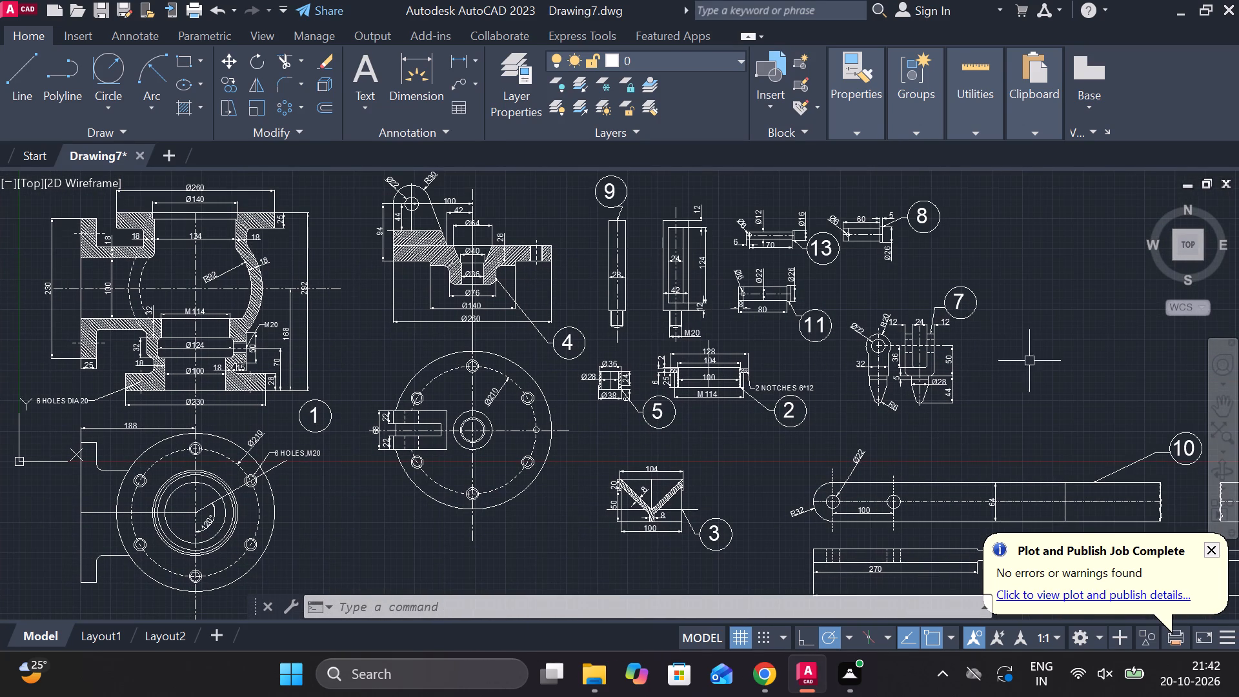
# Move the 60 mm long pin with its dimensions, leader and number 8 balloon slightly farther from the number 13 balloon.
pyautogui.scroll(2, 924, 288)
pyautogui.moveTo(924, 288); pyautogui.dragTo(859, 422, button='middle')
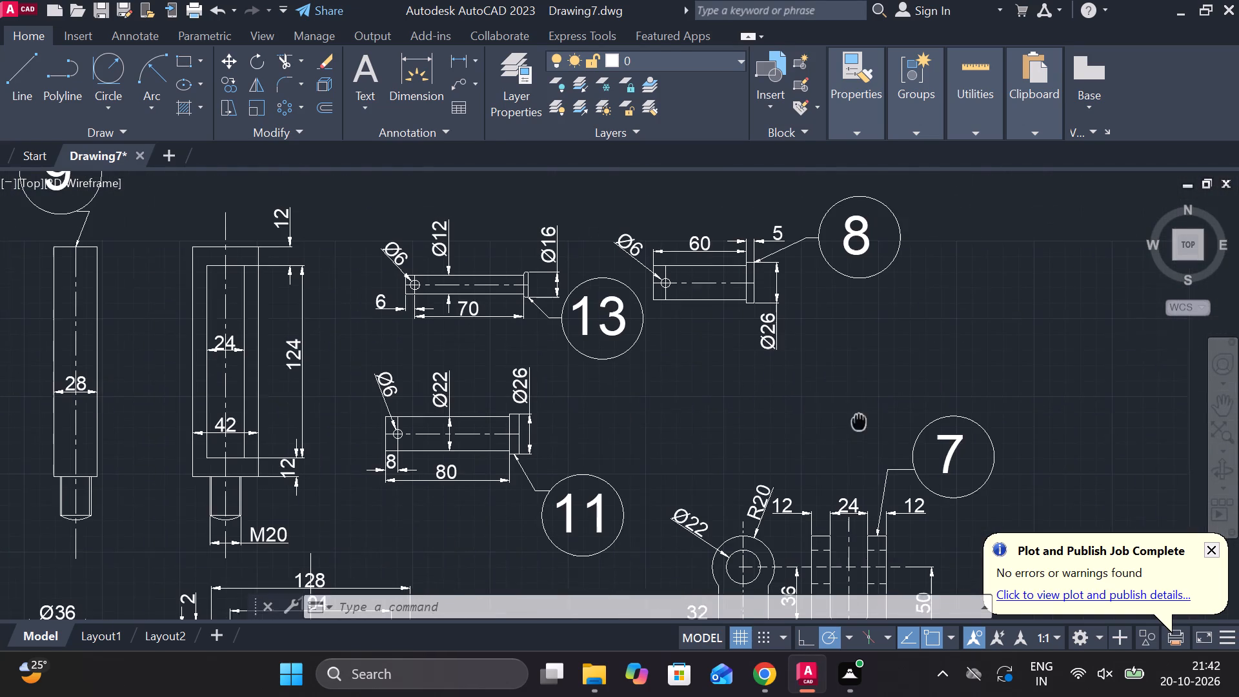
pyautogui.click(599, 192)
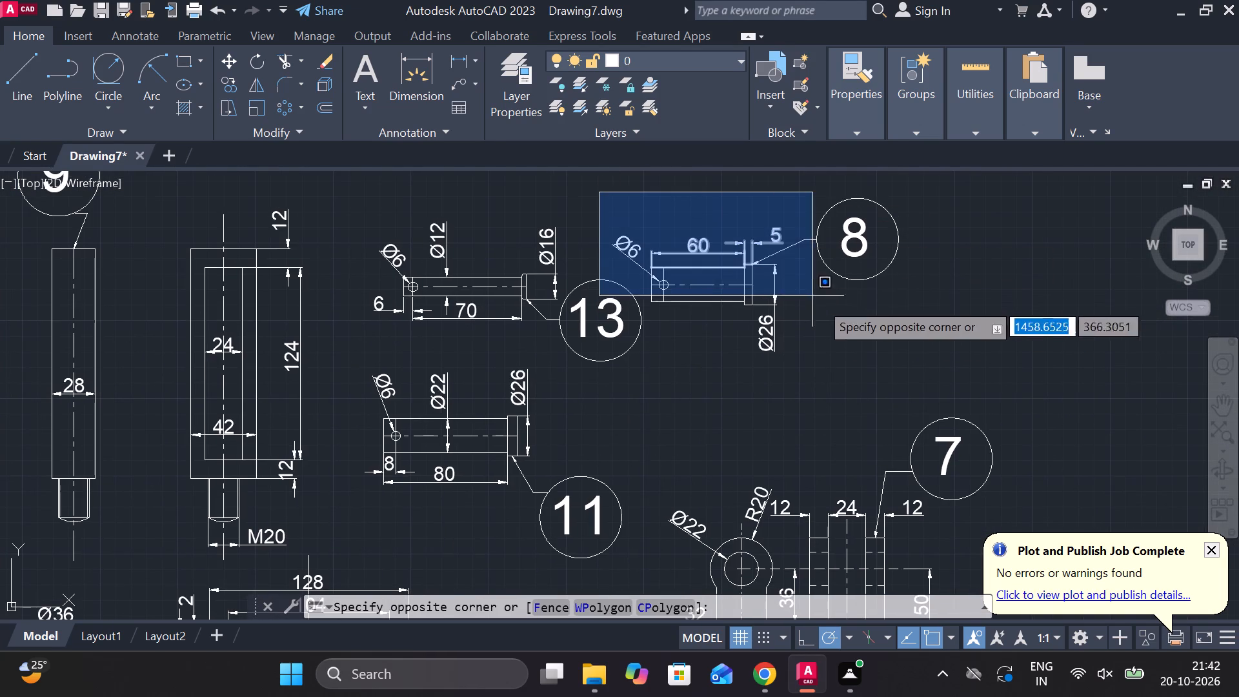
pyautogui.click(995, 363)
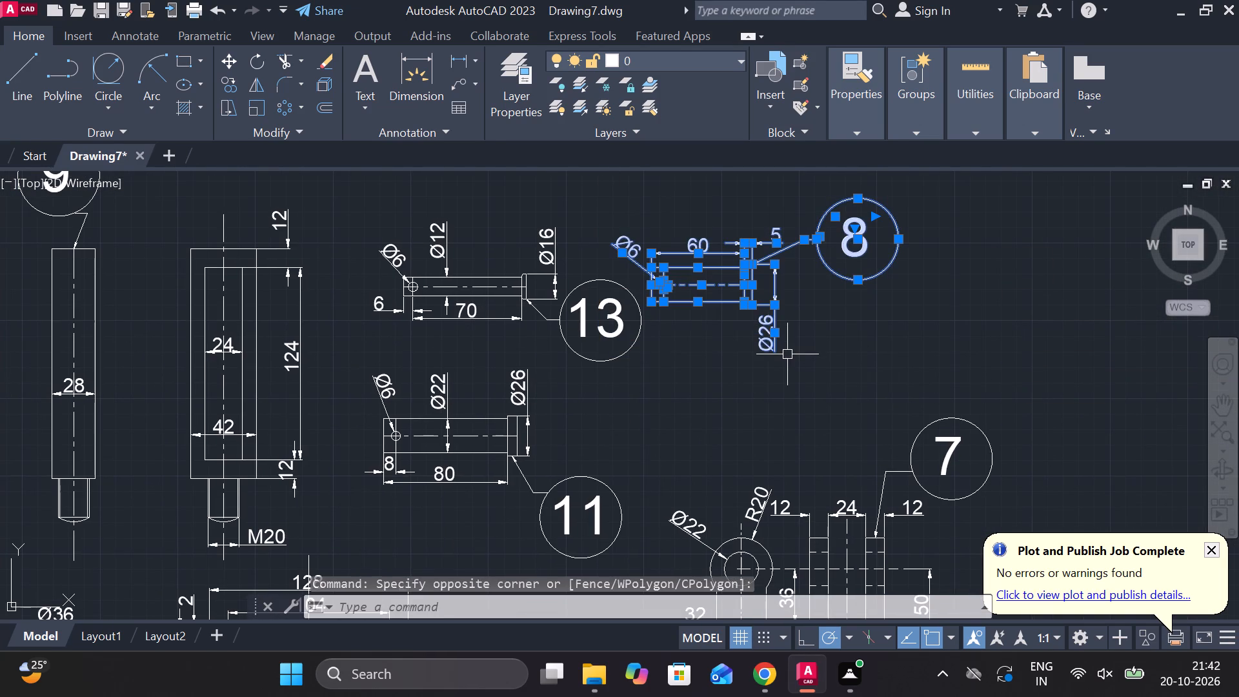
pyautogui.press('m')
pyautogui.press('Return')
pyautogui.click(763, 403)
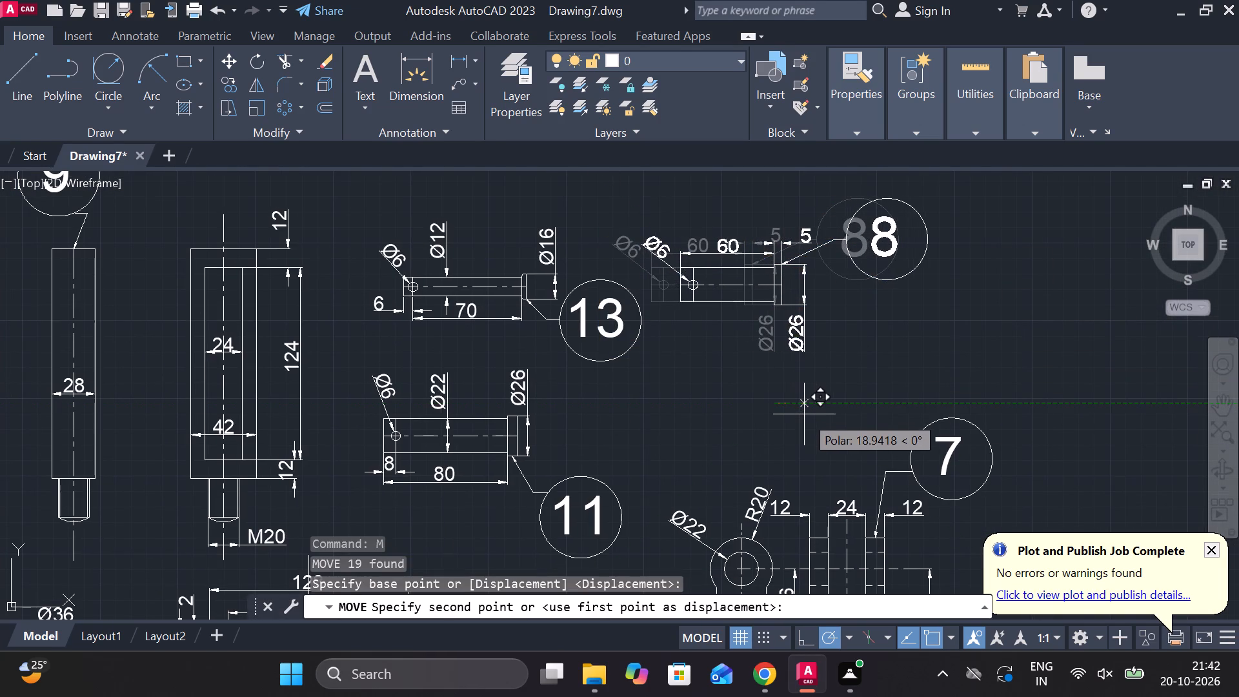
pyautogui.click(817, 414)
# Add a multileader without text from the top corner of the valve body section's side flange, landing above the flange.
pyautogui.scroll(-1, 855, 410)
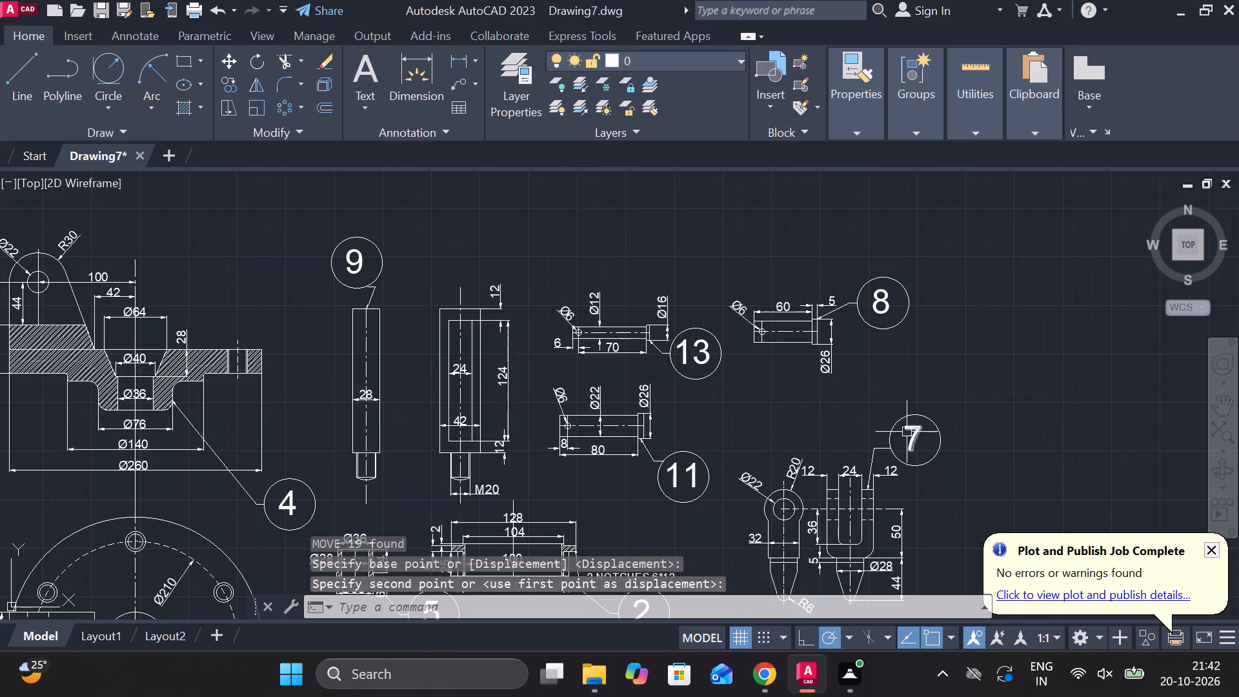
pyautogui.scroll(-2, 907, 432)
pyautogui.moveTo(952, 450); pyautogui.dragTo(918, 345, button='middle')
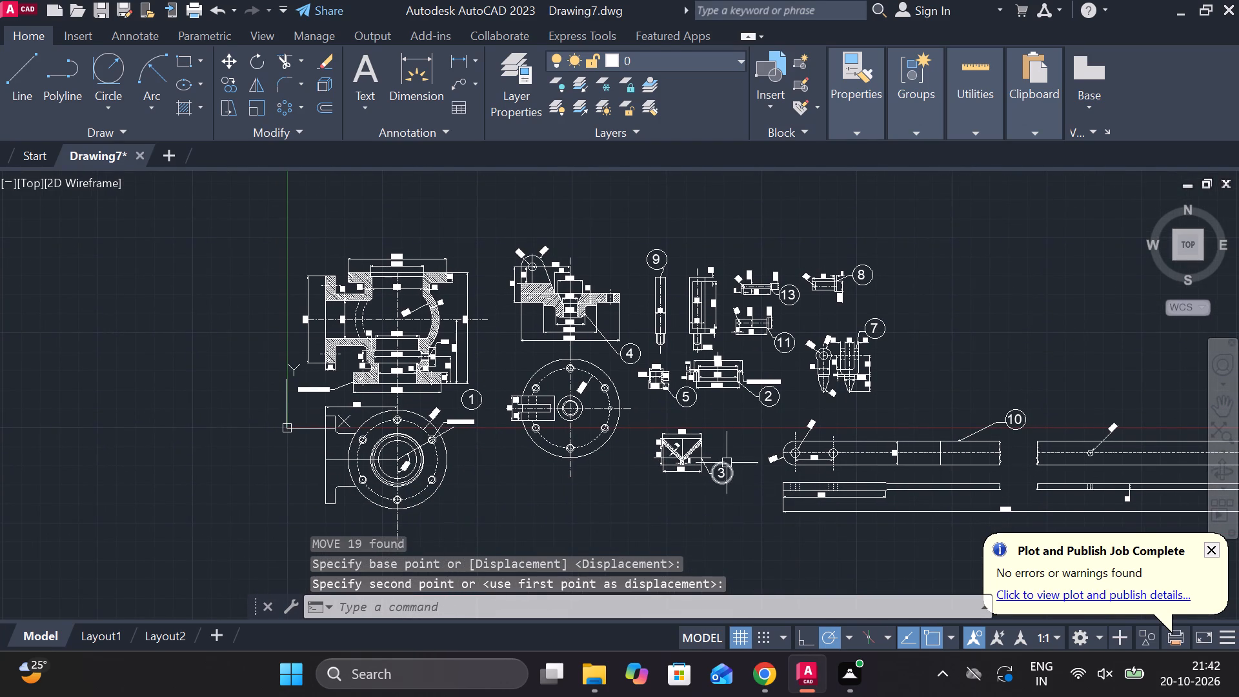
pyautogui.scroll(2, 483, 446)
pyautogui.moveTo(516, 461); pyautogui.dragTo(627, 521, button='middle')
pyautogui.scroll(-1, 608, 467)
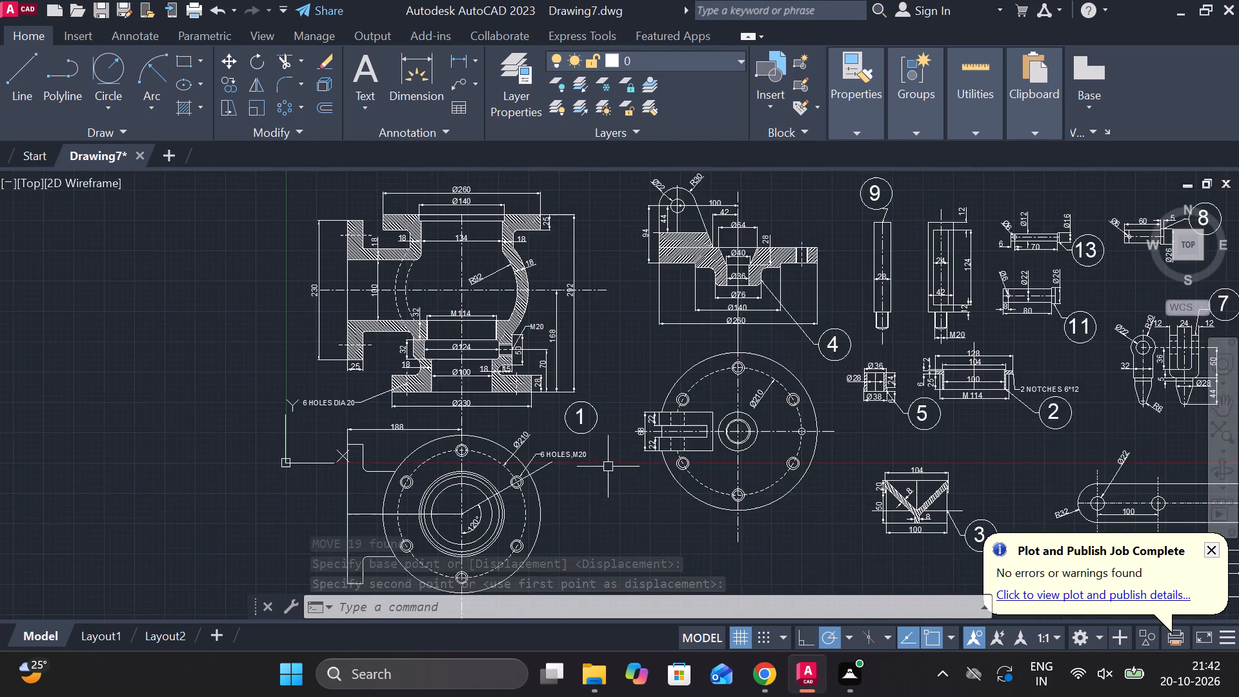
pyautogui.moveTo(698, 508); pyautogui.dragTo(811, 628, button='middle')
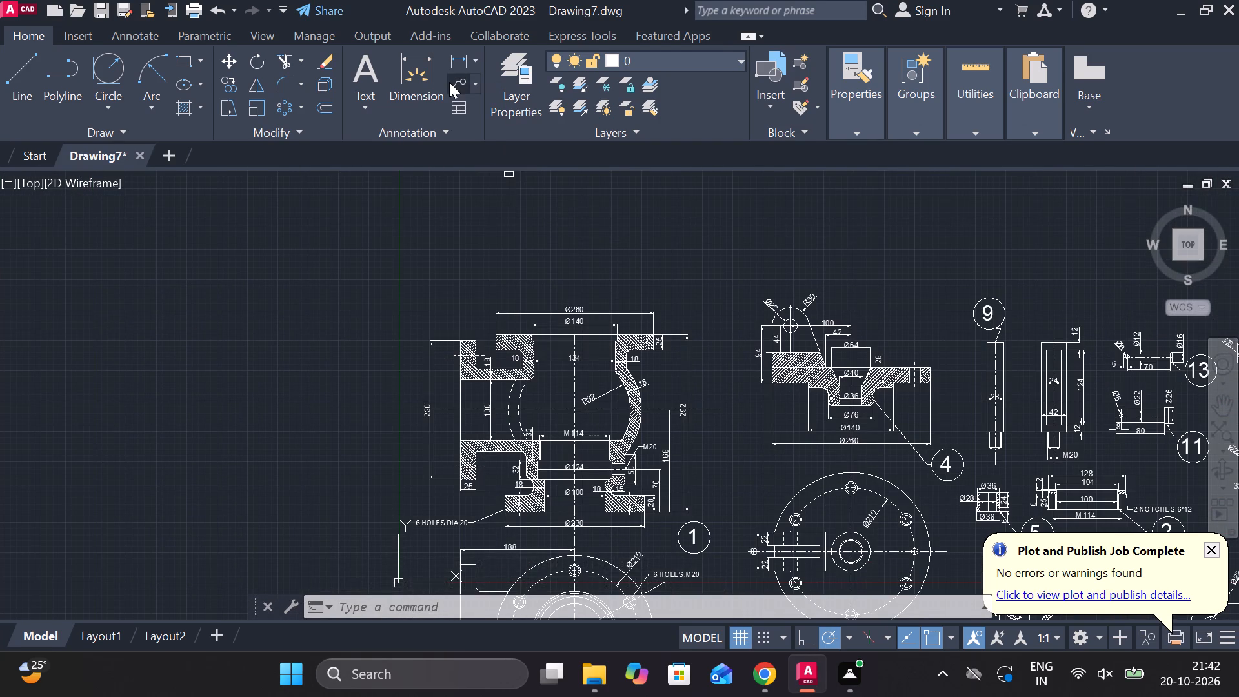
pyautogui.click(449, 82)
pyautogui.click(474, 343)
pyautogui.click(449, 259)
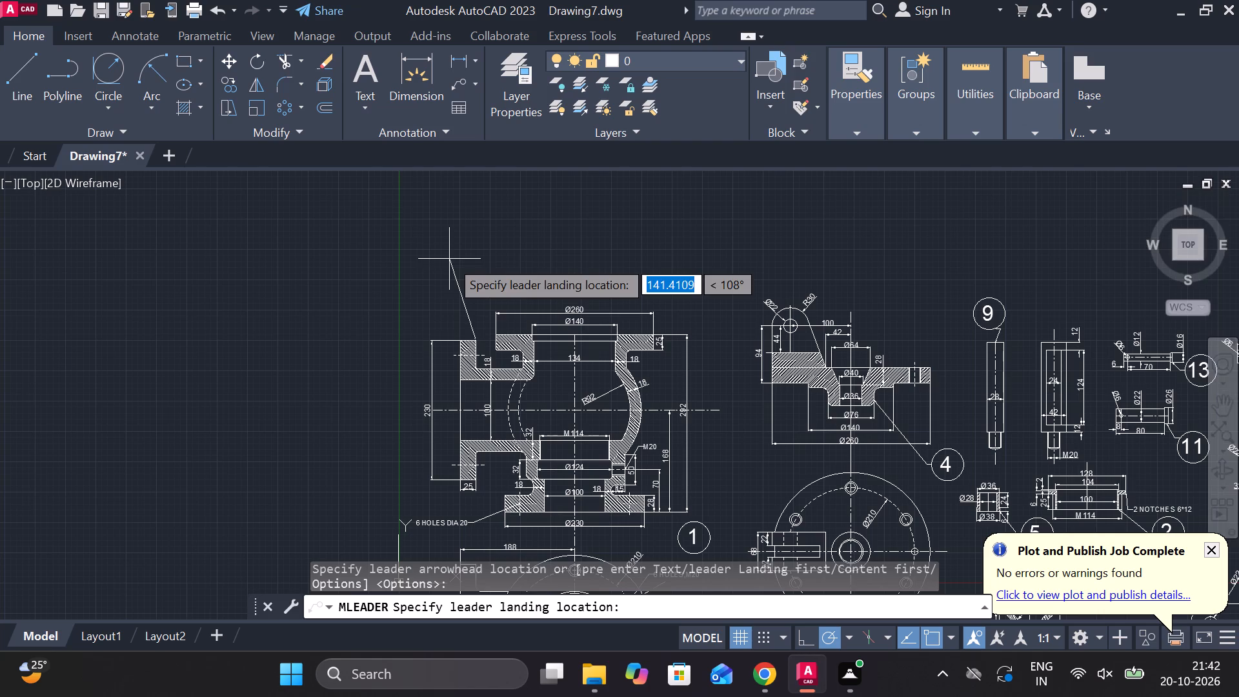
pyautogui.moveTo(648, 398); pyautogui.dragTo(643, 362, button='middle')
pyautogui.press('Escape')
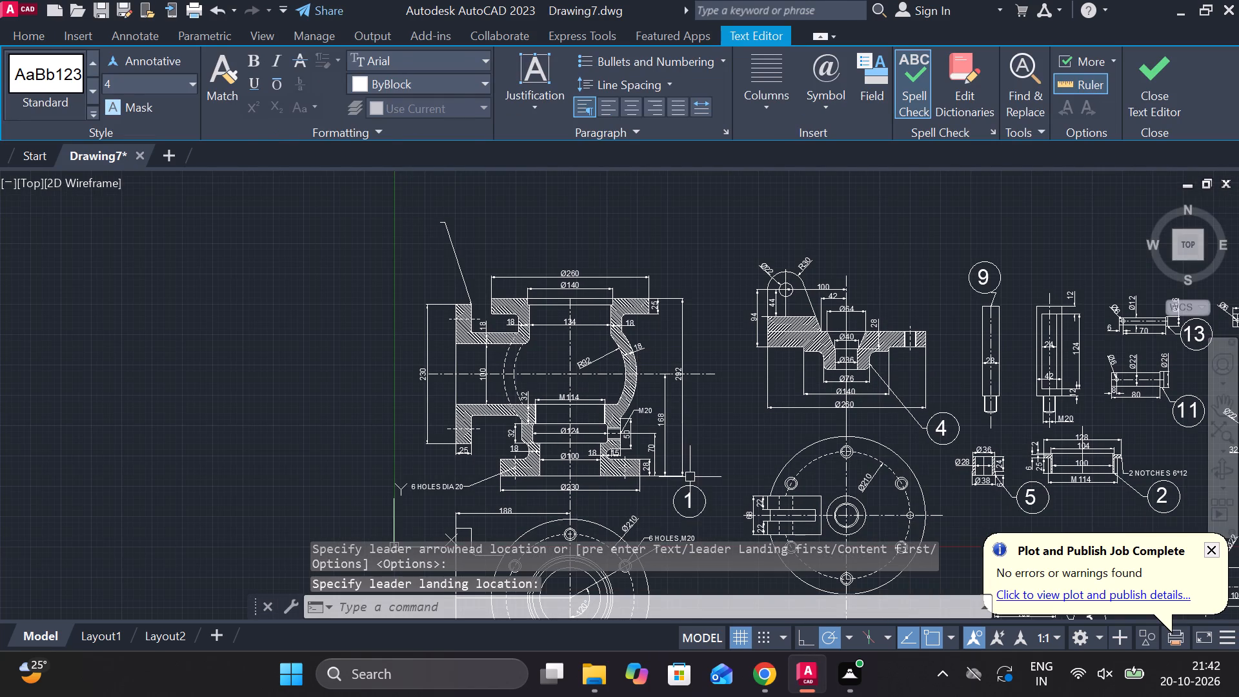
# Move the number 1 balloon so its circle's edge meets the landing end of the valve body section's leader.
pyautogui.moveTo(690, 477); pyautogui.dragTo(640, 373, button='middle')
pyautogui.scroll(1, 632, 419)
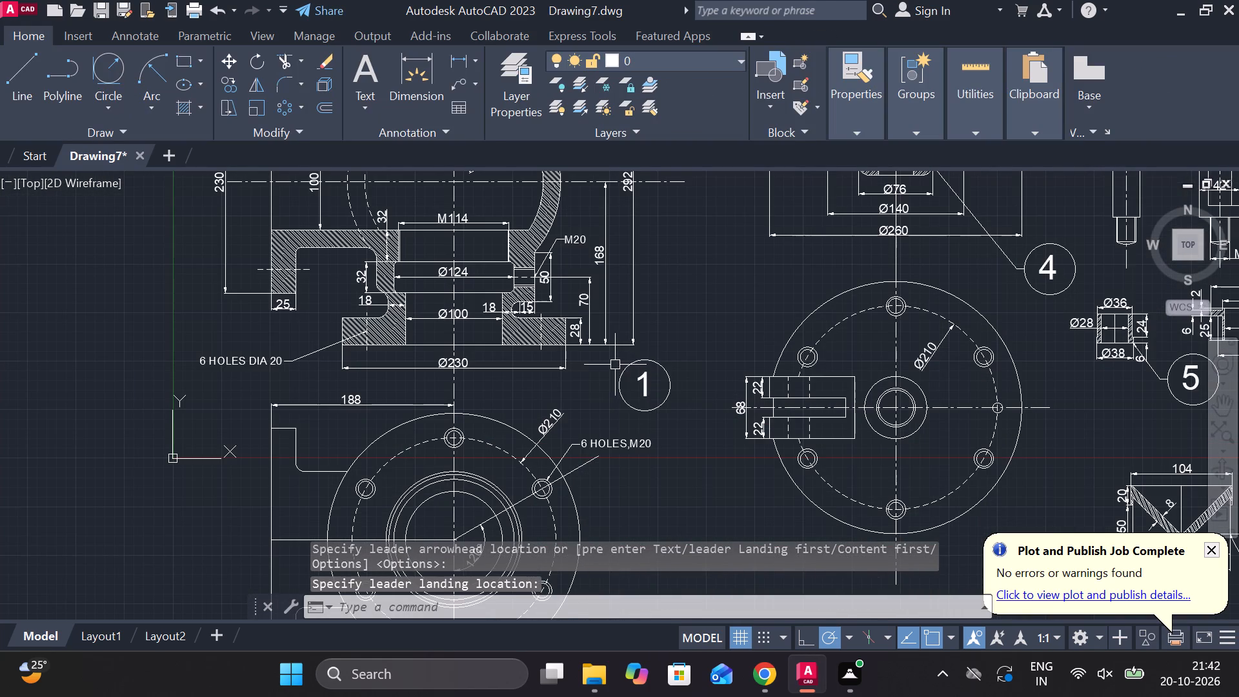
pyautogui.click(614, 364)
pyautogui.click(692, 416)
pyautogui.click(692, 416)
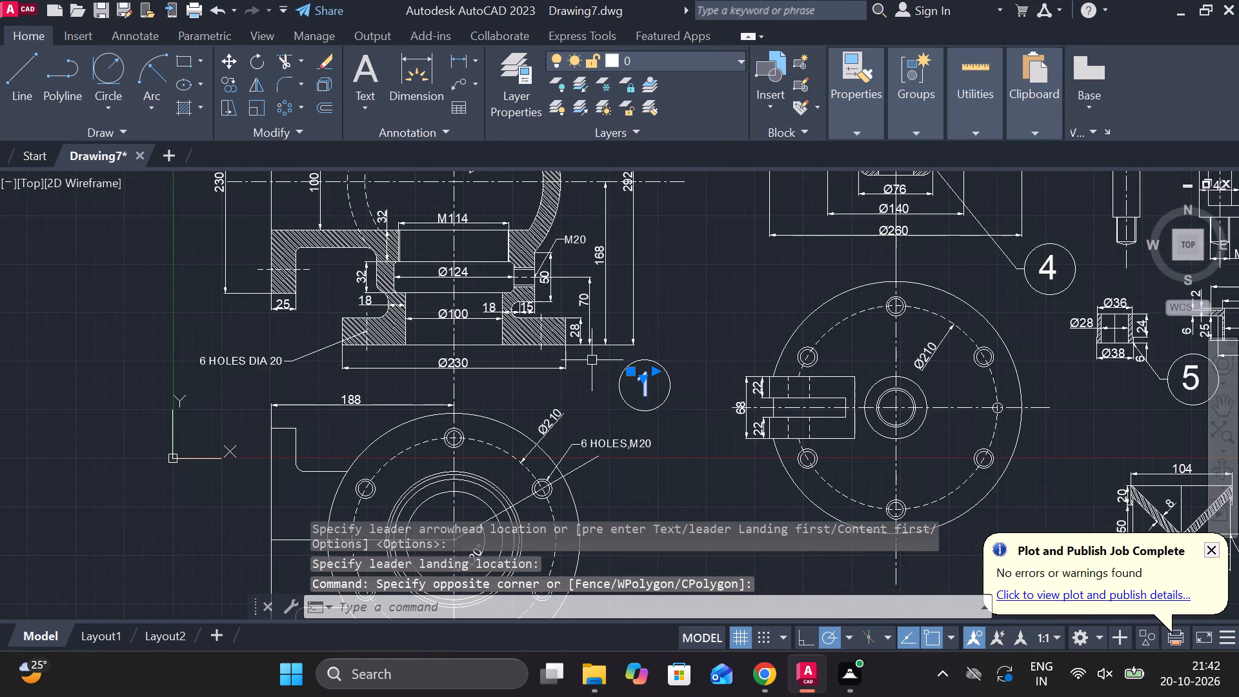
pyautogui.press('Escape')
pyautogui.click(680, 409)
pyautogui.click(604, 365)
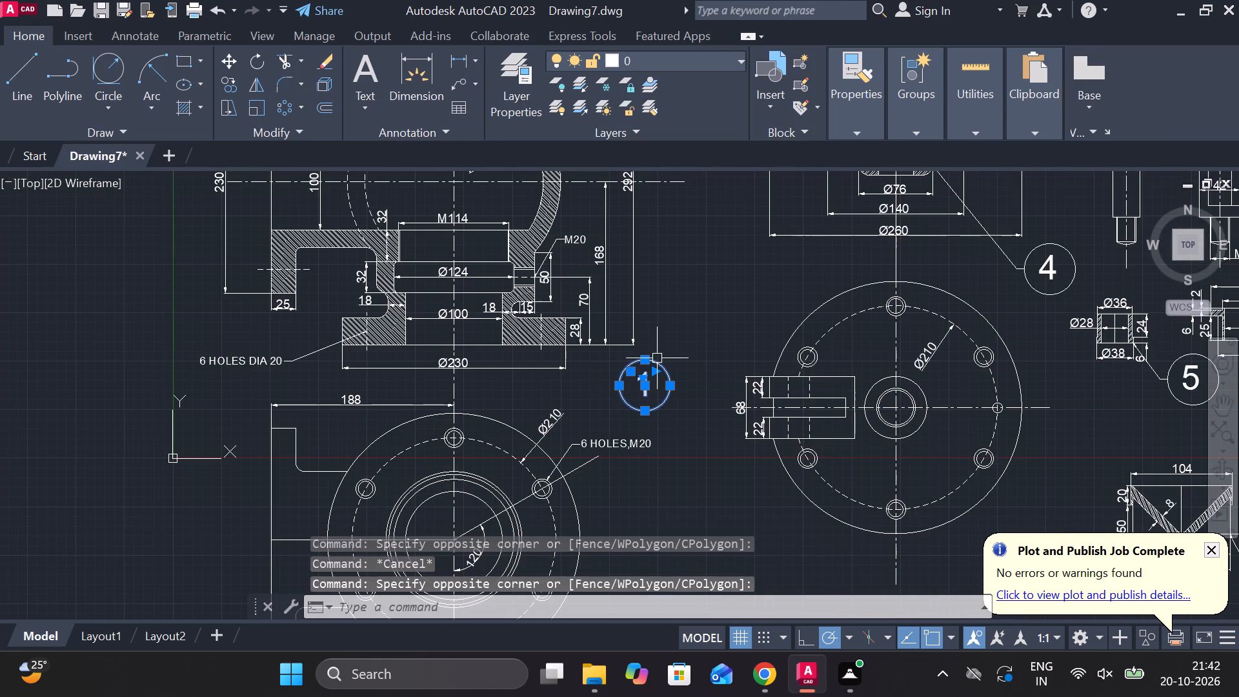
pyautogui.press('m')
pyautogui.press('Return')
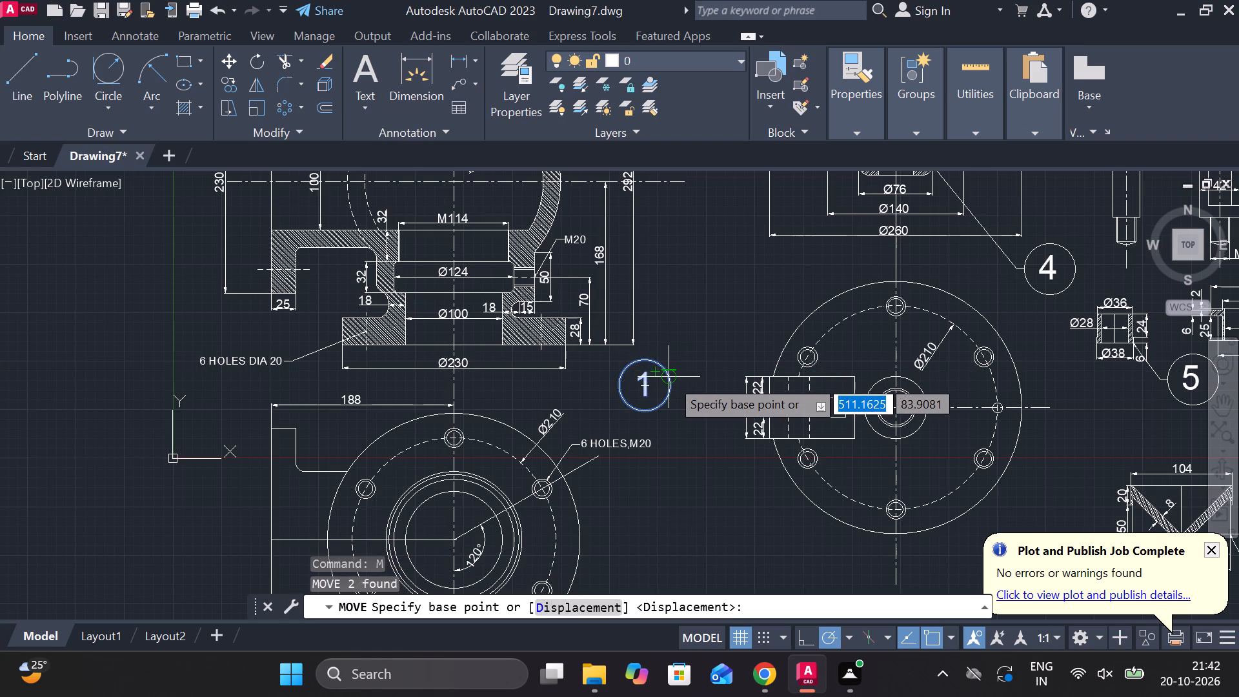
pyautogui.click(670, 382)
pyautogui.scroll(-1, 661, 369)
pyautogui.moveTo(559, 289); pyautogui.dragTo(634, 489, button='middle')
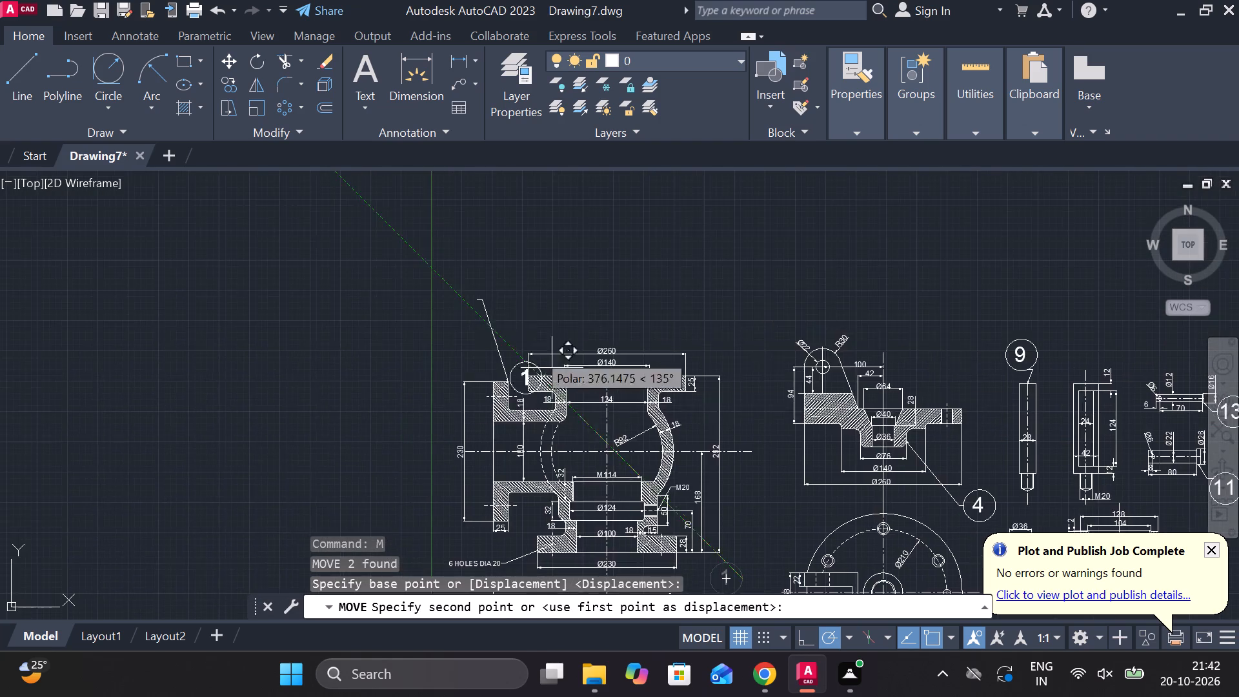
pyautogui.scroll(3, 470, 286)
pyautogui.click(501, 349)
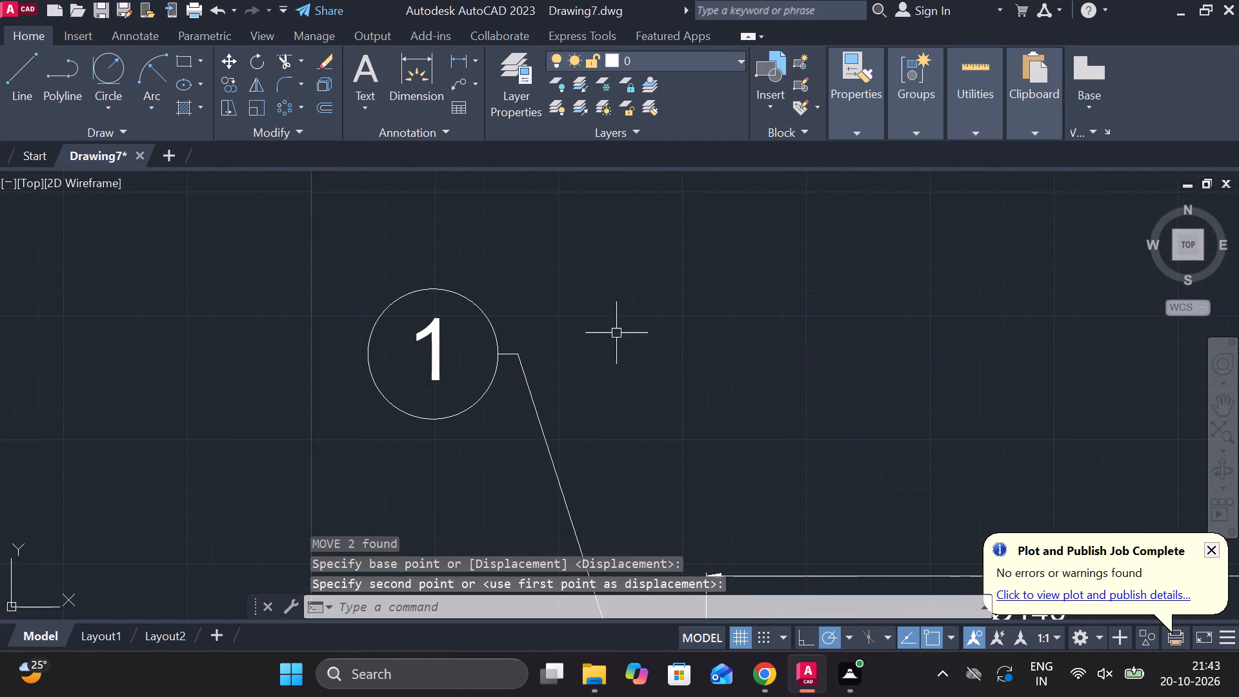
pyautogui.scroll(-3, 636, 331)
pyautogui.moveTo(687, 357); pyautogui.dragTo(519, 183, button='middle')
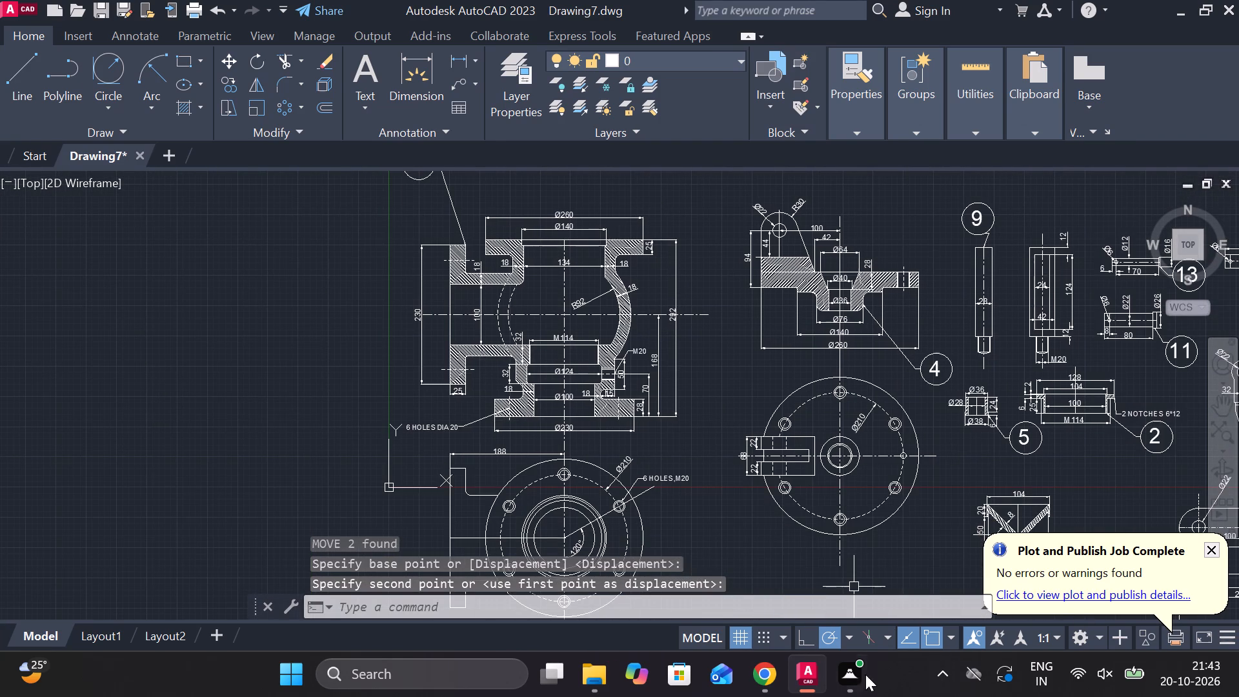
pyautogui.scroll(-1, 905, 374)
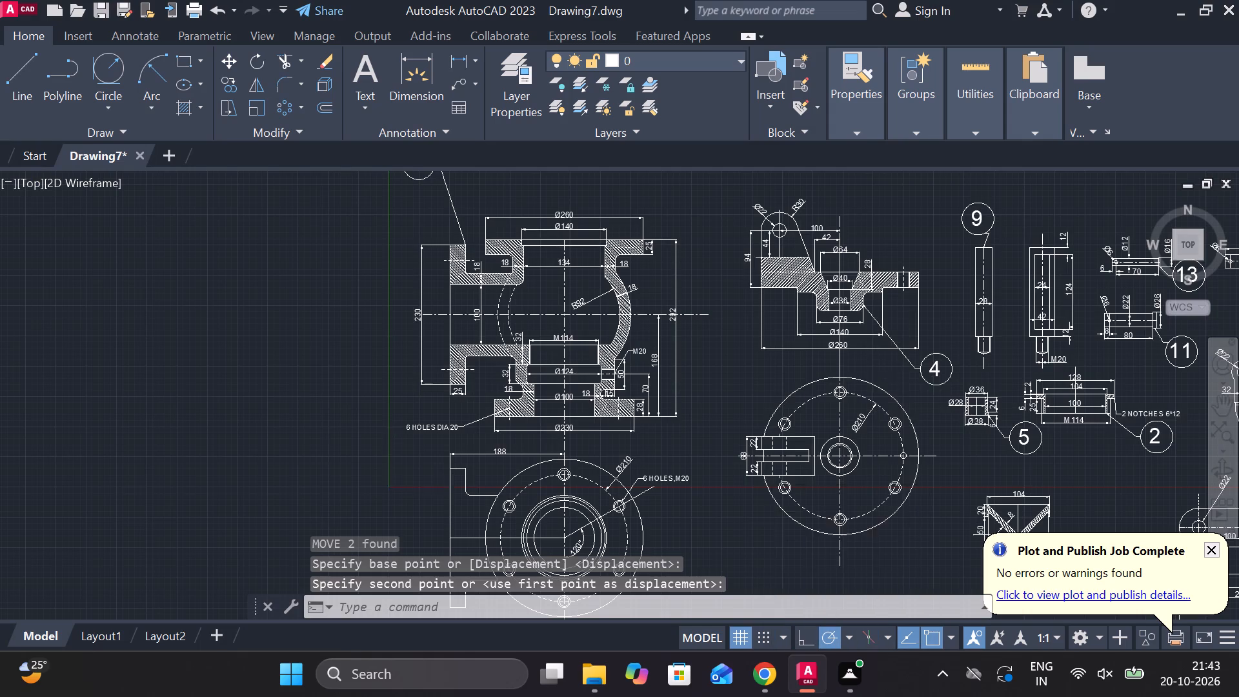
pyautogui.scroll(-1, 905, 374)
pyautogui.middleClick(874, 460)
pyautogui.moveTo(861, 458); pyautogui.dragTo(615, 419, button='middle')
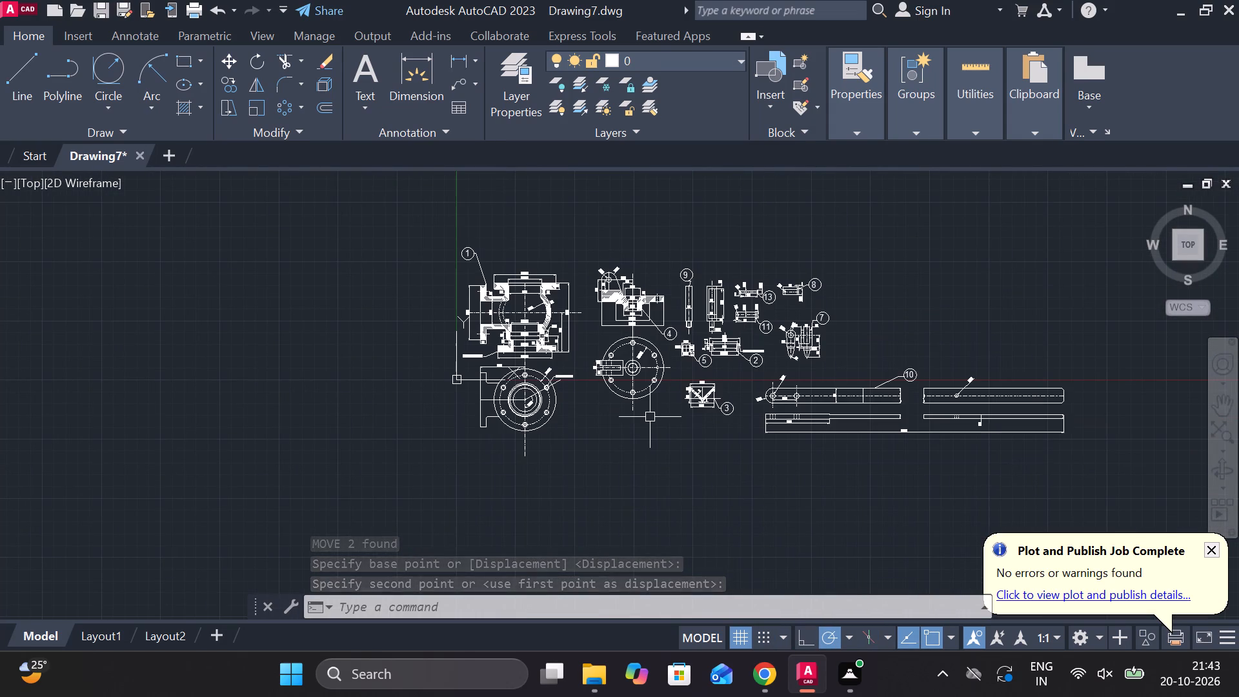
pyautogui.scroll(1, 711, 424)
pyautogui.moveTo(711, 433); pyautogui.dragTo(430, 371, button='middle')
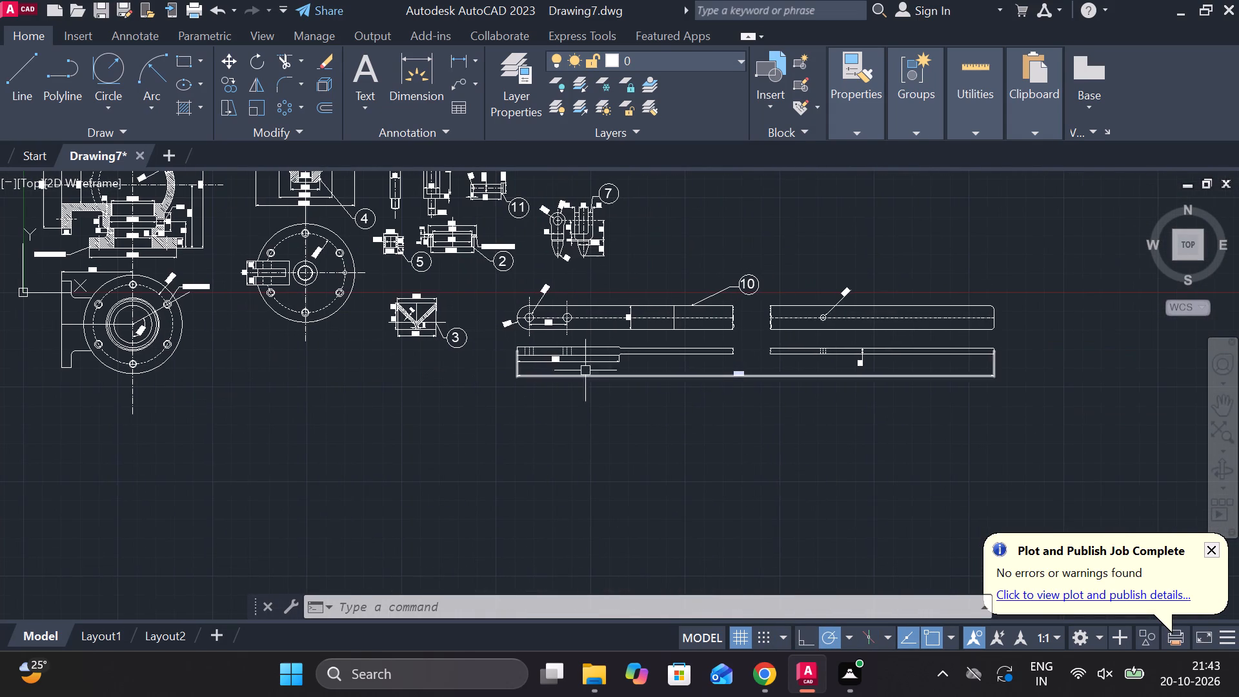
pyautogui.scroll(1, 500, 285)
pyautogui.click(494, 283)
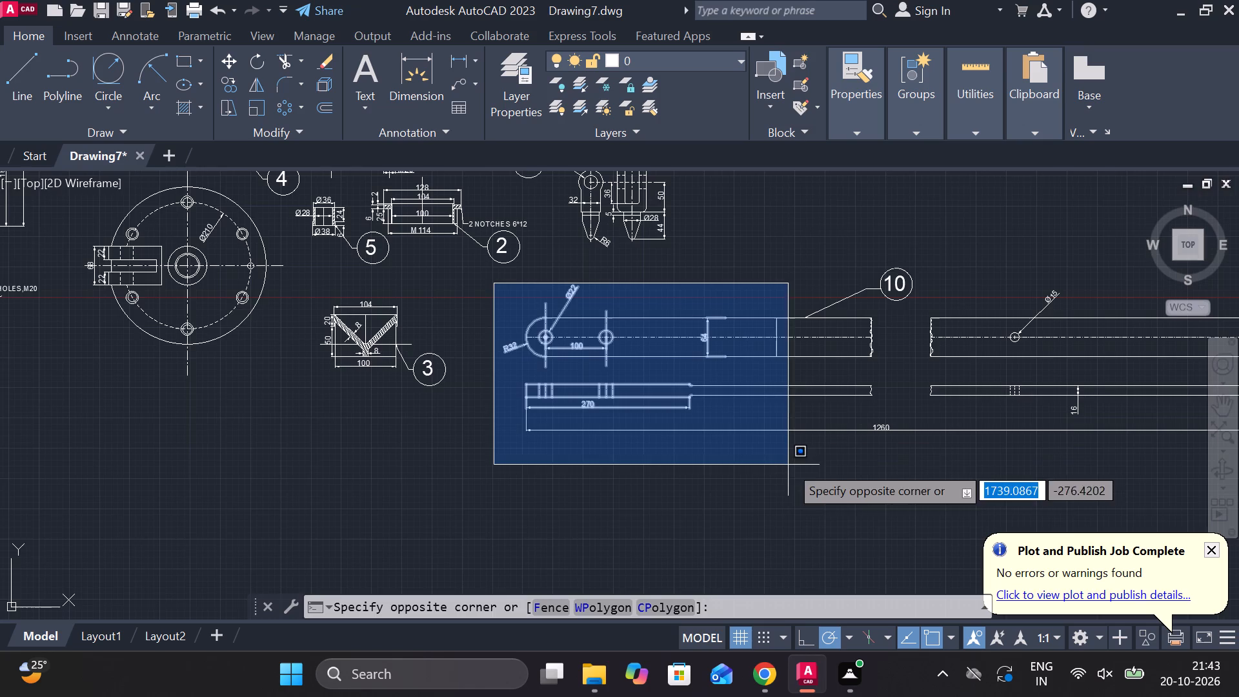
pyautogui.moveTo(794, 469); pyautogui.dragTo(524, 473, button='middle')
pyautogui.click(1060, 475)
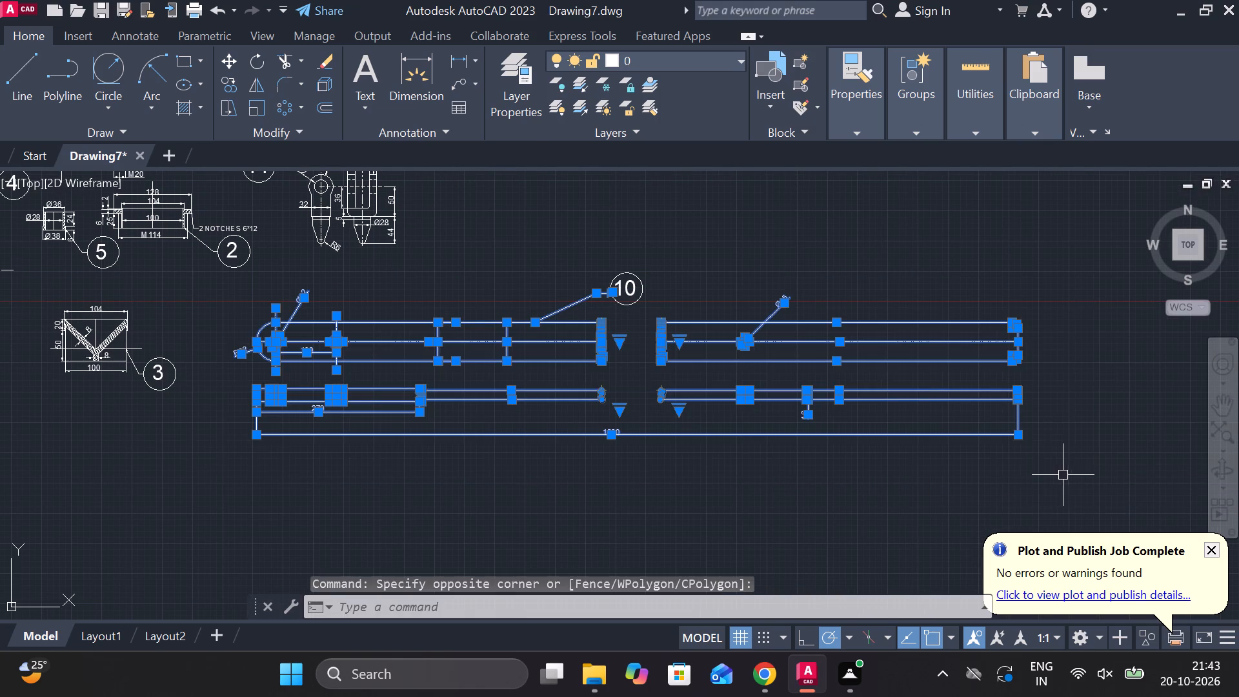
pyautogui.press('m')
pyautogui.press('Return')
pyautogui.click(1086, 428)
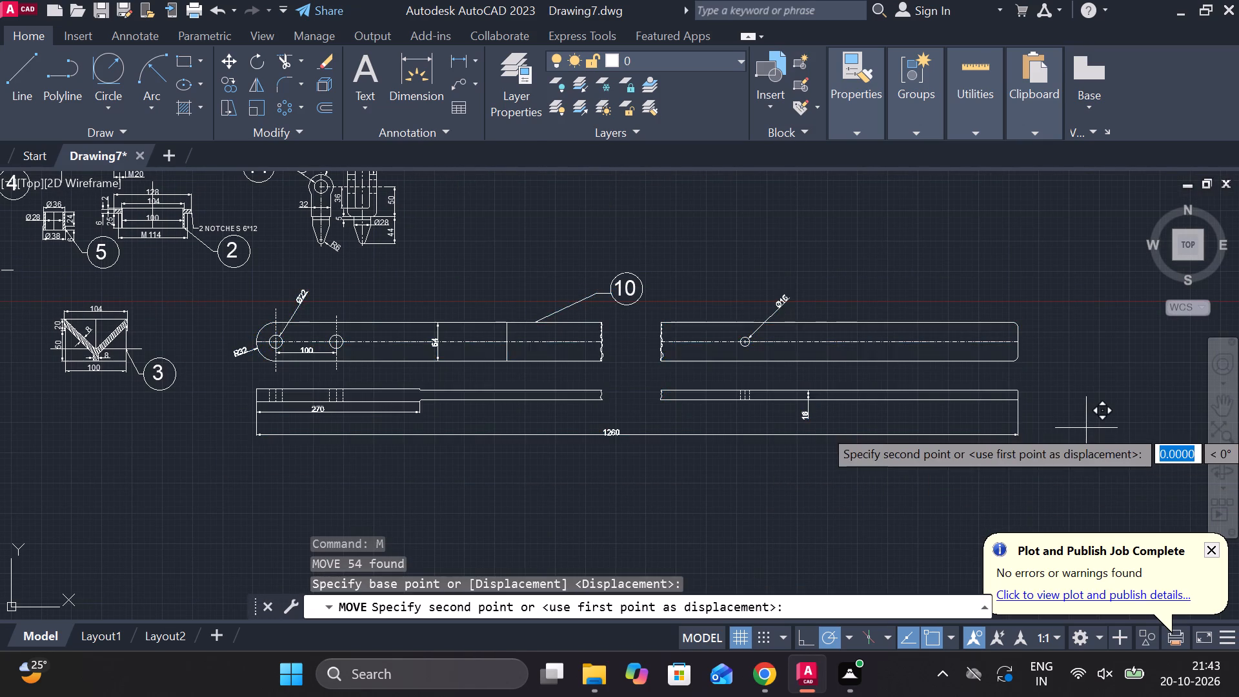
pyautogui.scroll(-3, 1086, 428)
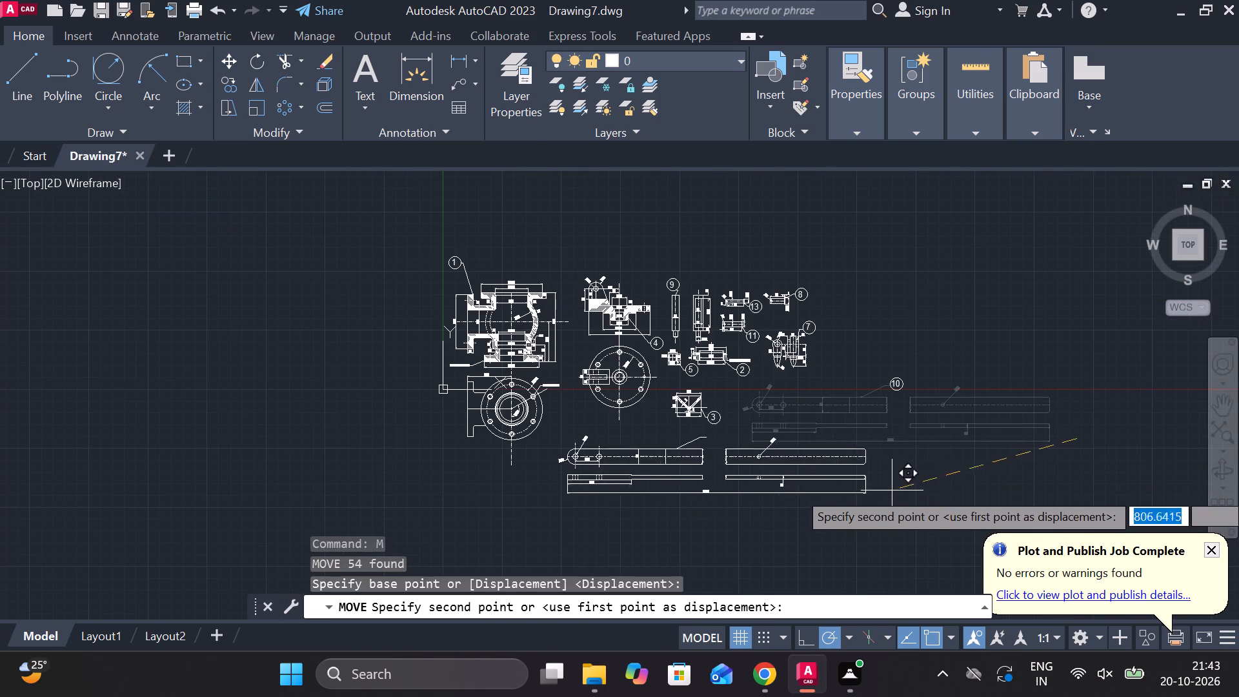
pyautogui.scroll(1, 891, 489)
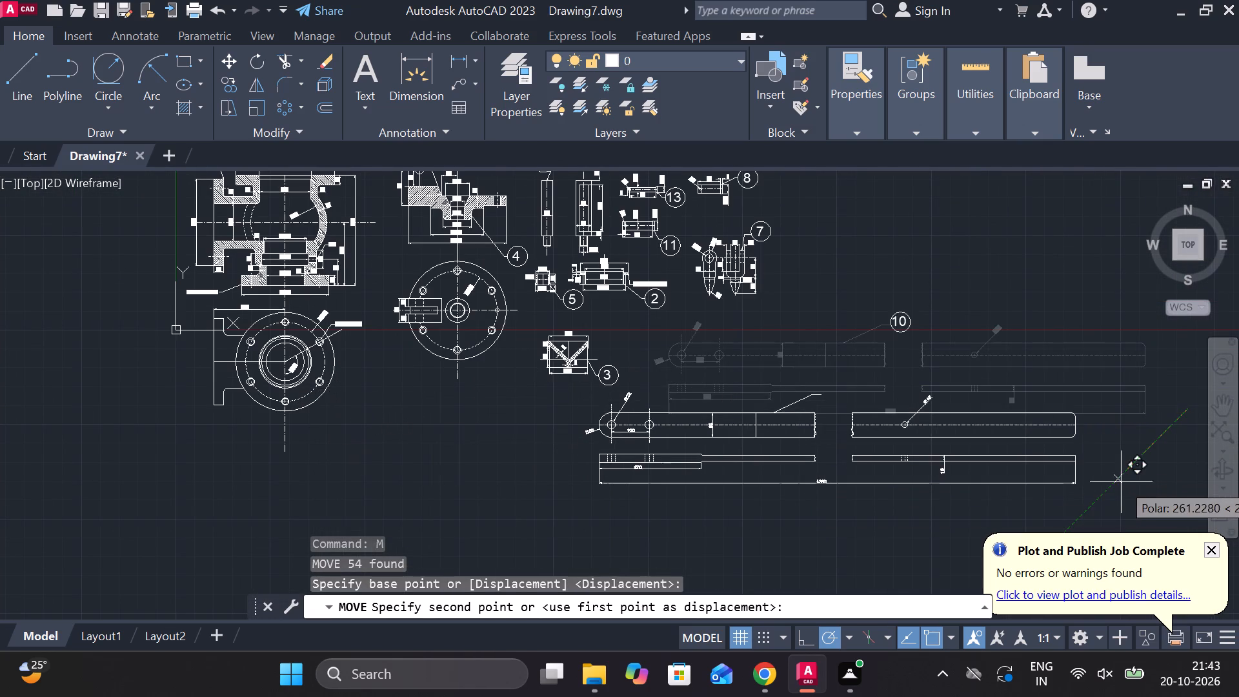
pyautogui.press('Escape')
# Move both views of the 1260 mm lever with their dimensions, leader and number 10 balloon below the valve body's circular flange view.
pyautogui.moveTo(1023, 362); pyautogui.dragTo(976, 439, button='middle')
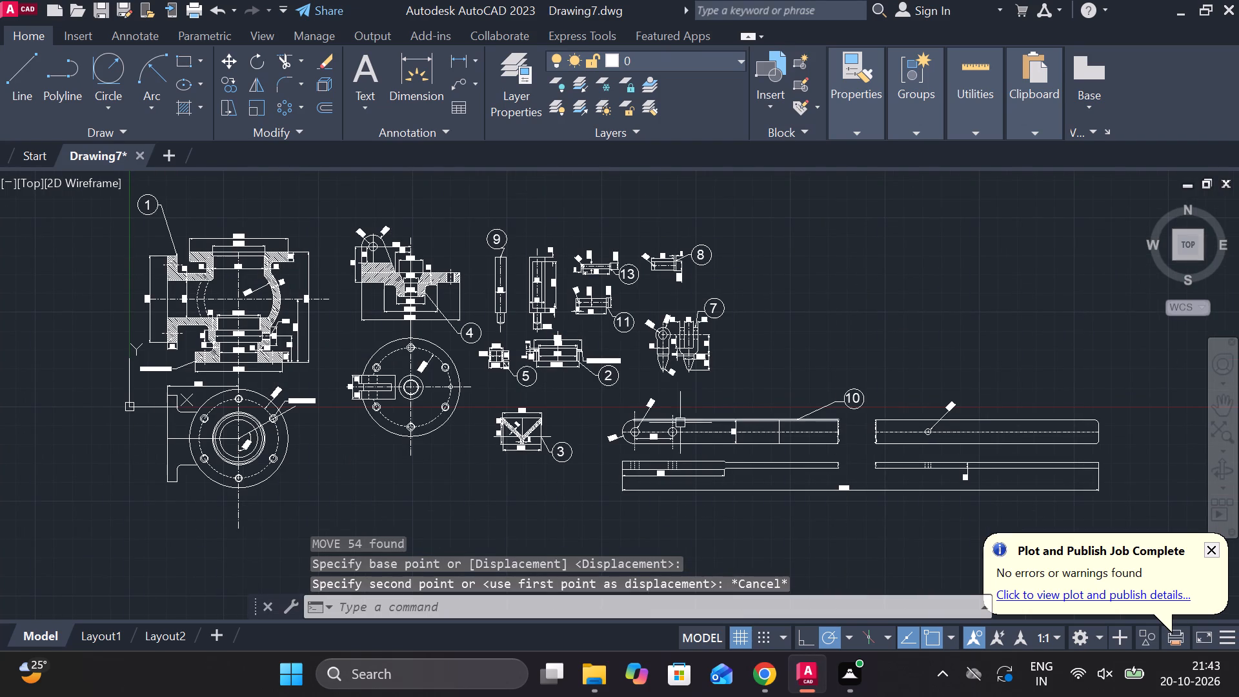
pyautogui.scroll(3, 719, 410)
pyautogui.moveTo(1160, 405); pyautogui.dragTo(551, 338, button='middle')
pyautogui.scroll(-1, 550, 338)
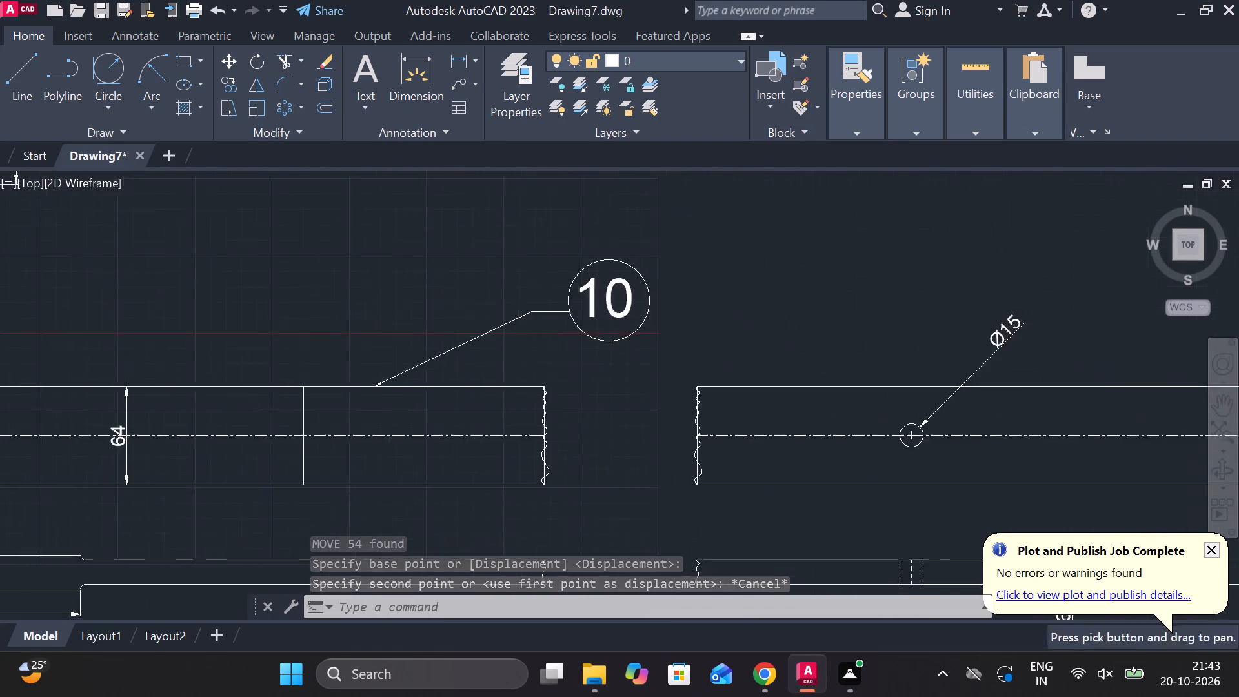
pyautogui.scroll(-2, 690, 401)
pyautogui.click(952, 492)
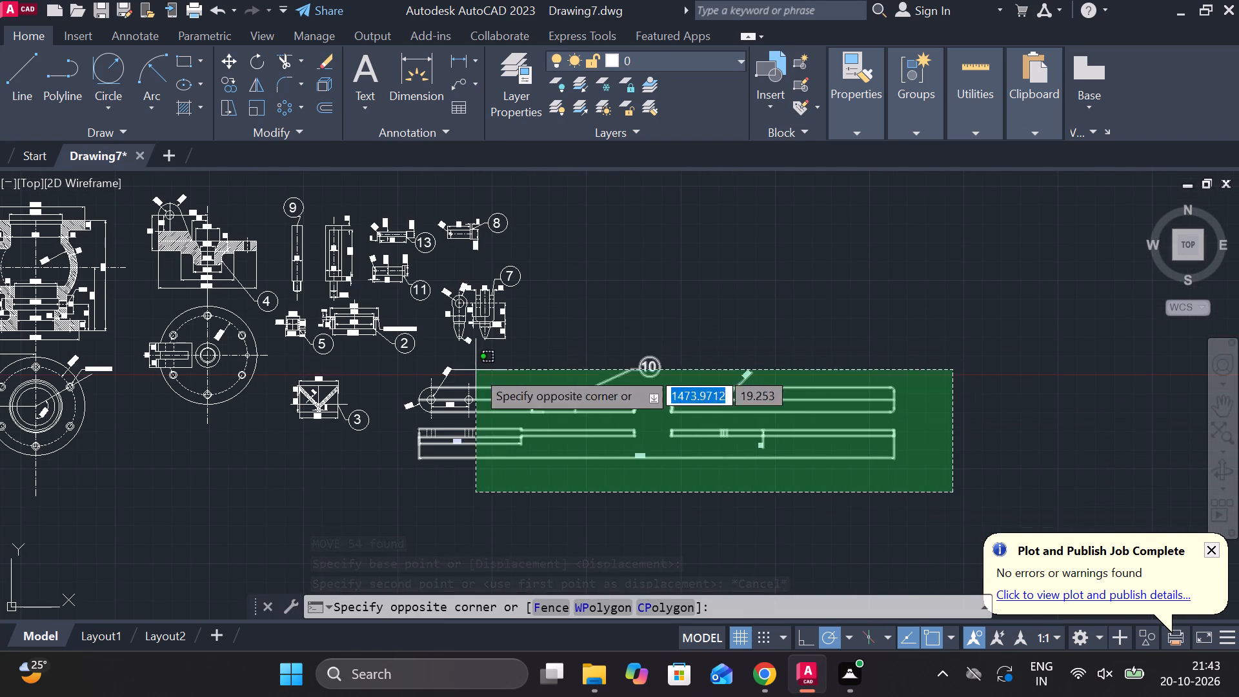
pyautogui.scroll(2, 399, 368)
pyautogui.click(409, 363)
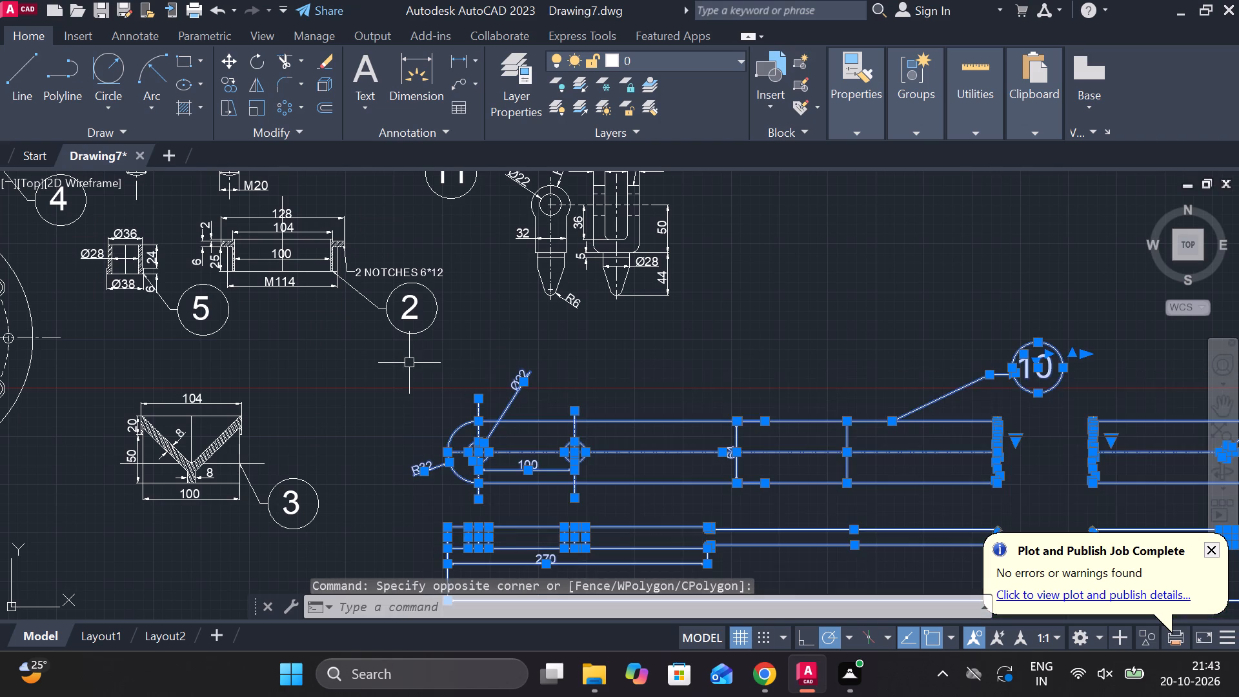
pyautogui.scroll(-1, 842, 400)
pyautogui.press('m')
pyautogui.press('Return')
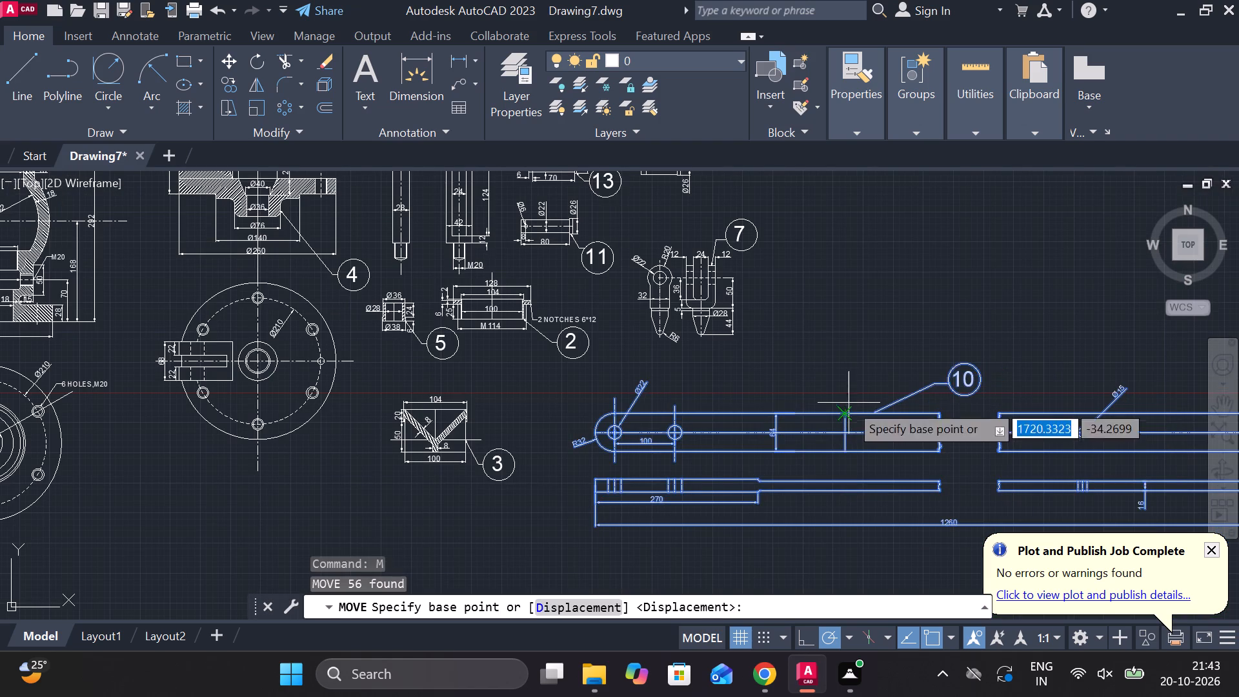
pyautogui.click(923, 326)
pyautogui.scroll(-2, 915, 350)
pyautogui.scroll(1, 681, 405)
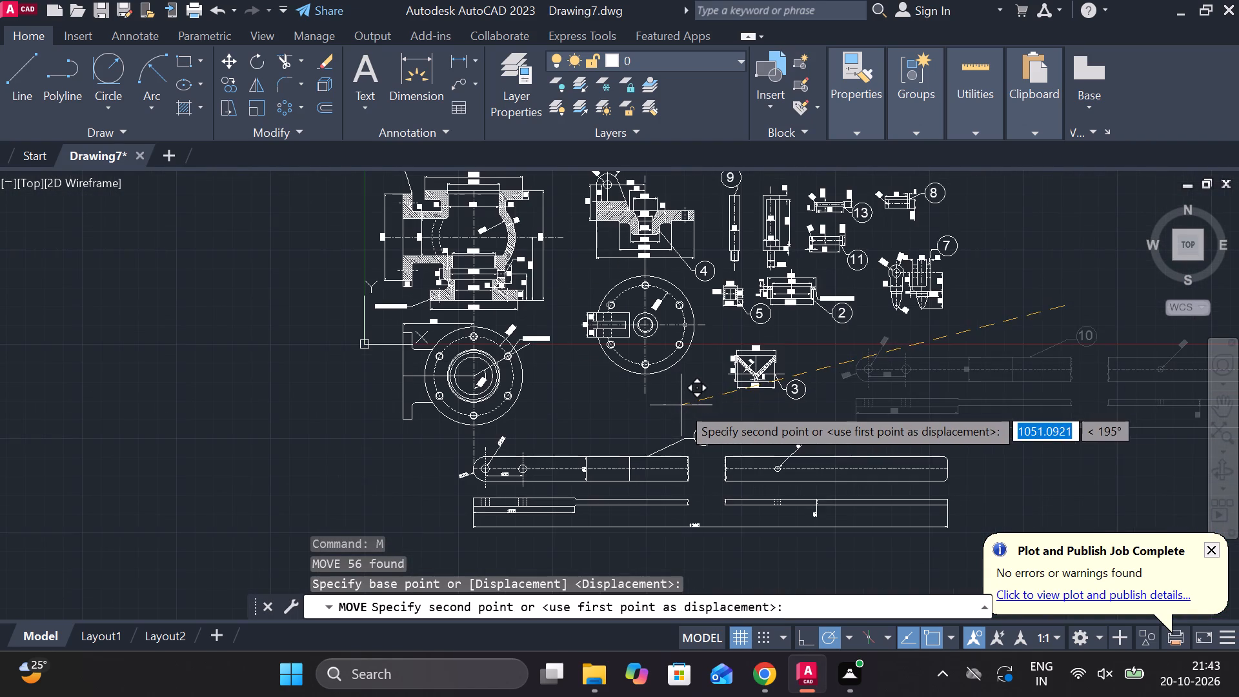
pyautogui.moveTo(683, 398); pyautogui.dragTo(690, 487, button='middle')
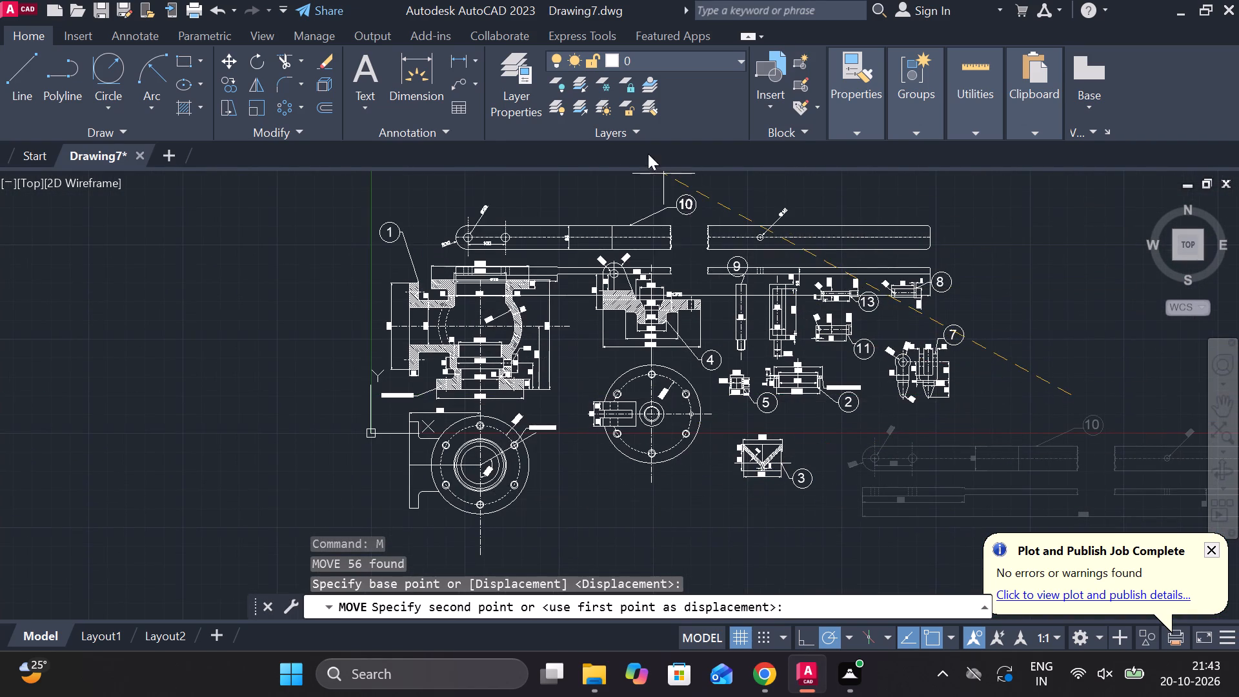
pyautogui.moveTo(645, 249); pyautogui.dragTo(645, 391, button='middle')
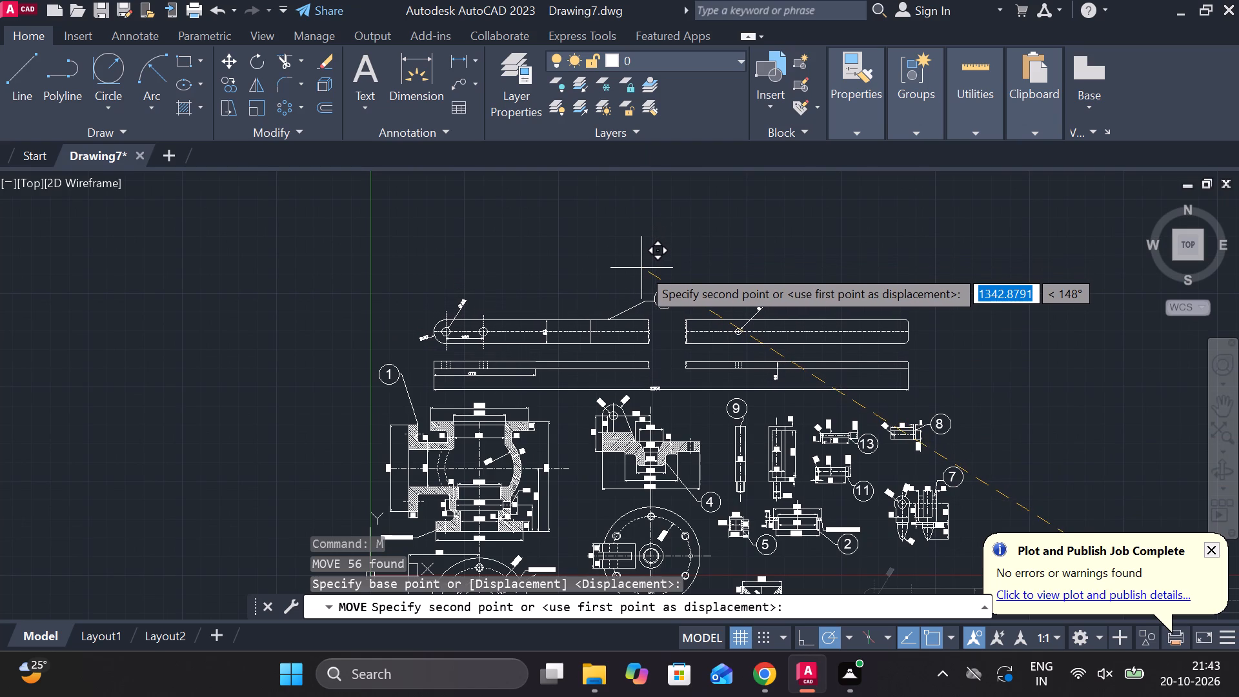
pyautogui.moveTo(641, 268); pyautogui.dragTo(661, 128, button='middle')
pyautogui.moveTo(699, 492); pyautogui.dragTo(701, 359, button='middle')
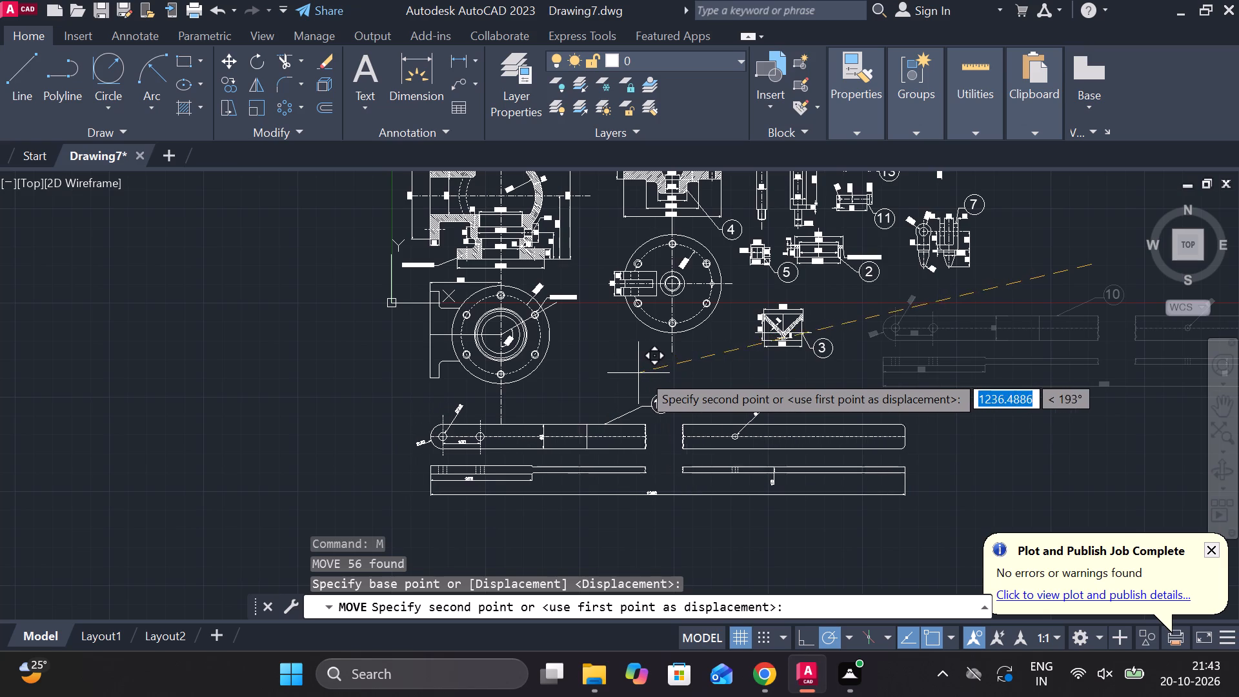
pyautogui.click(590, 354)
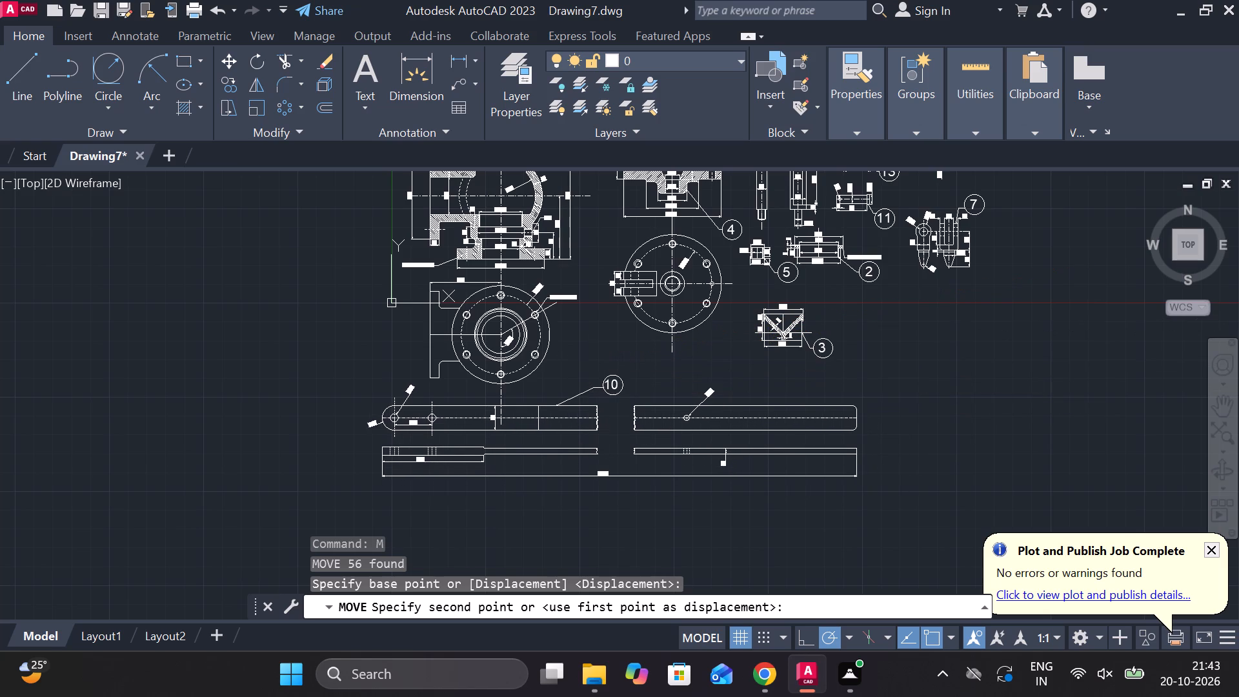
pyautogui.scroll(2, 515, 396)
pyautogui.moveTo(543, 401); pyautogui.dragTo(581, 411, button='middle')
pyautogui.press('Escape')
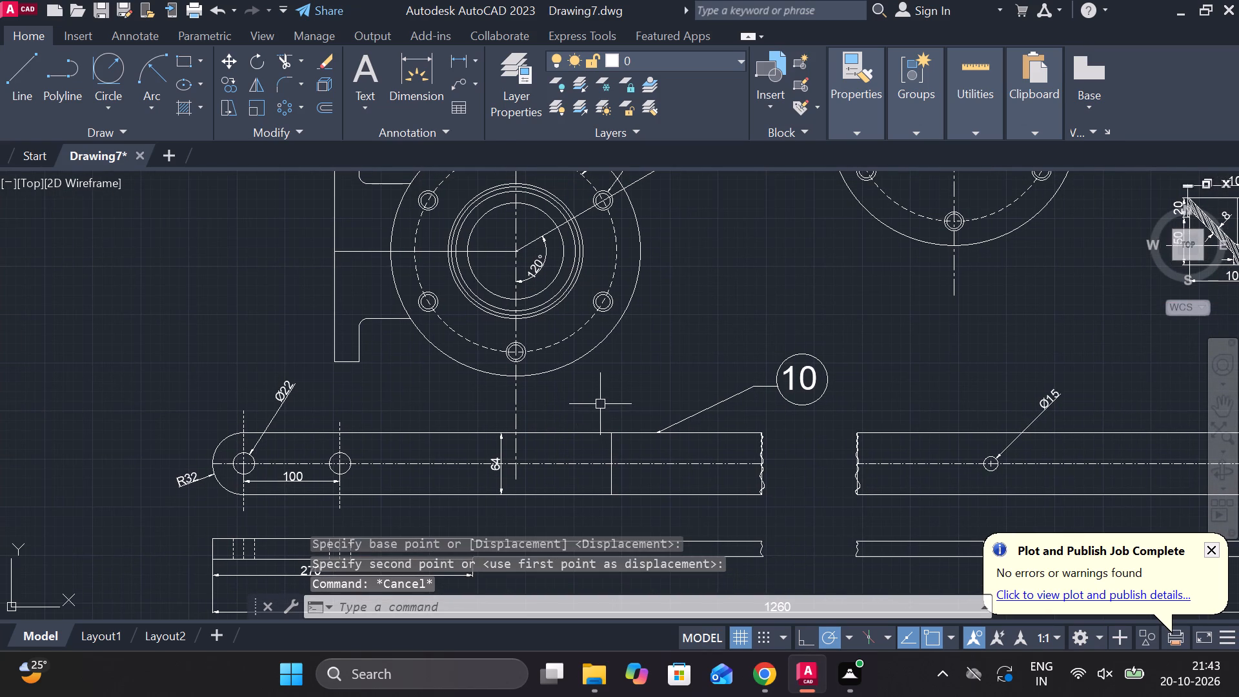
# Trim the valve body flange view's vertical centreline where it extends below the flange outline and across the lever.
pyautogui.write('TR')
pyautogui.press('space')
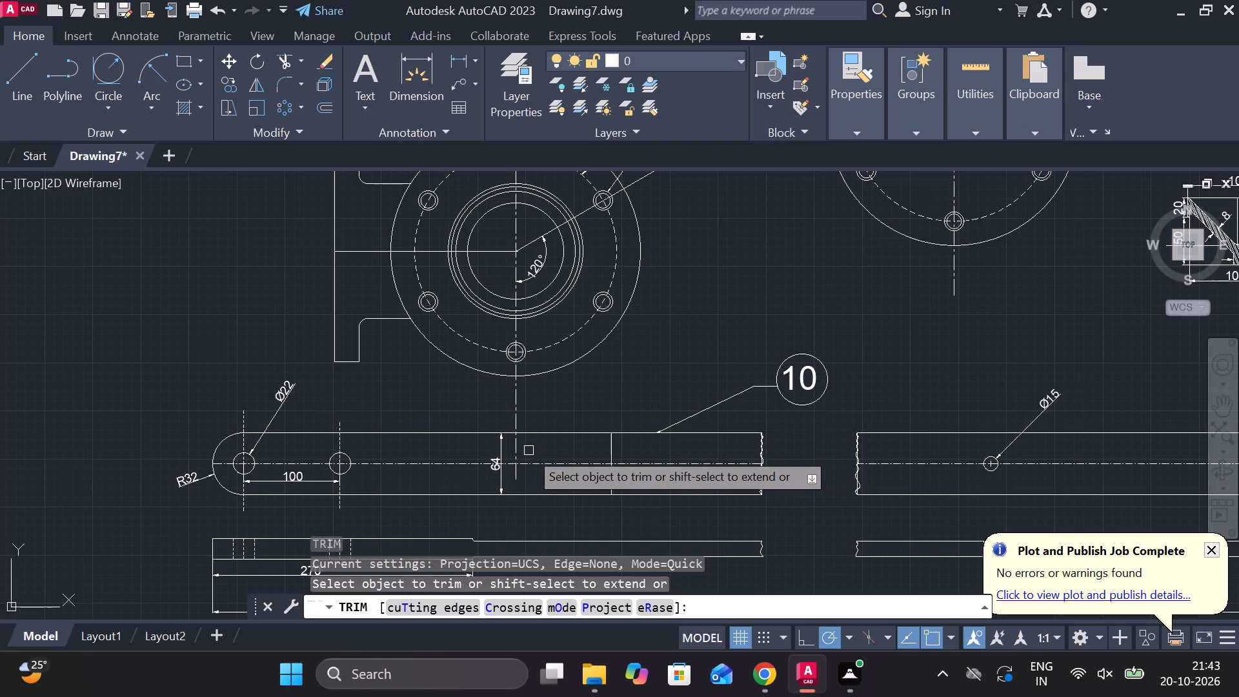
pyautogui.click(521, 448)
pyautogui.click(515, 447)
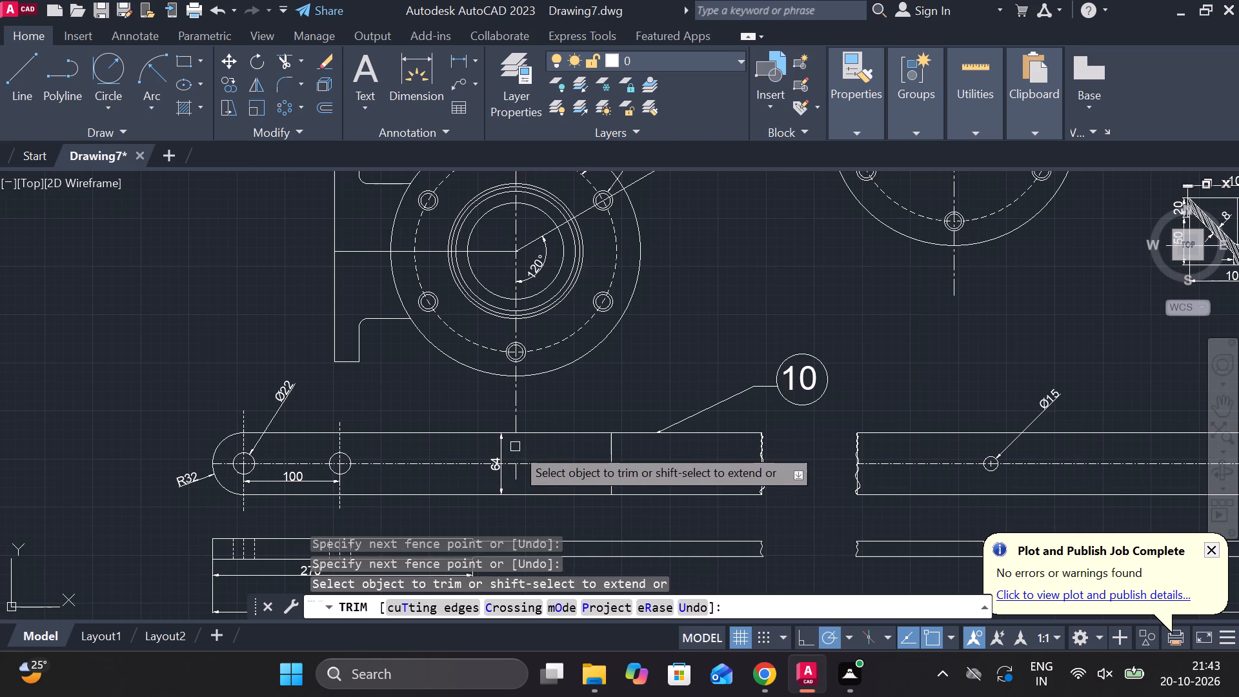
pyautogui.click(514, 474)
pyautogui.click(517, 419)
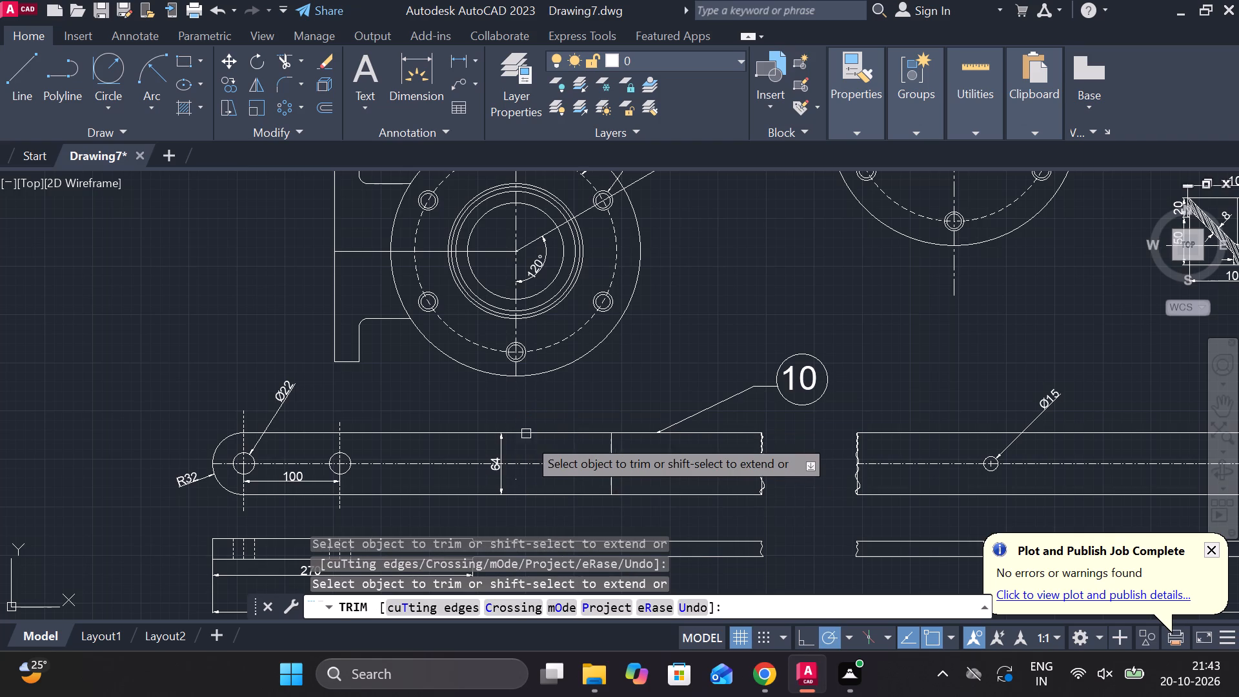
pyautogui.click(521, 480)
pyautogui.click(521, 480)
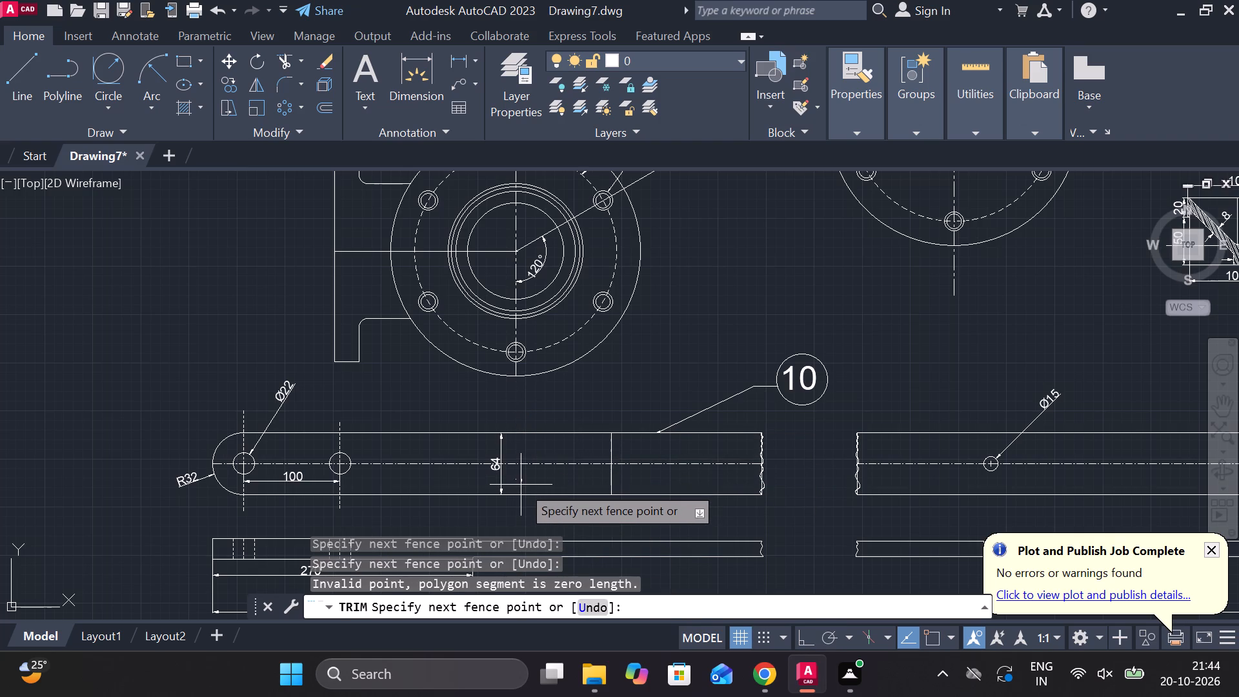
pyautogui.click(519, 482)
pyautogui.click(511, 478)
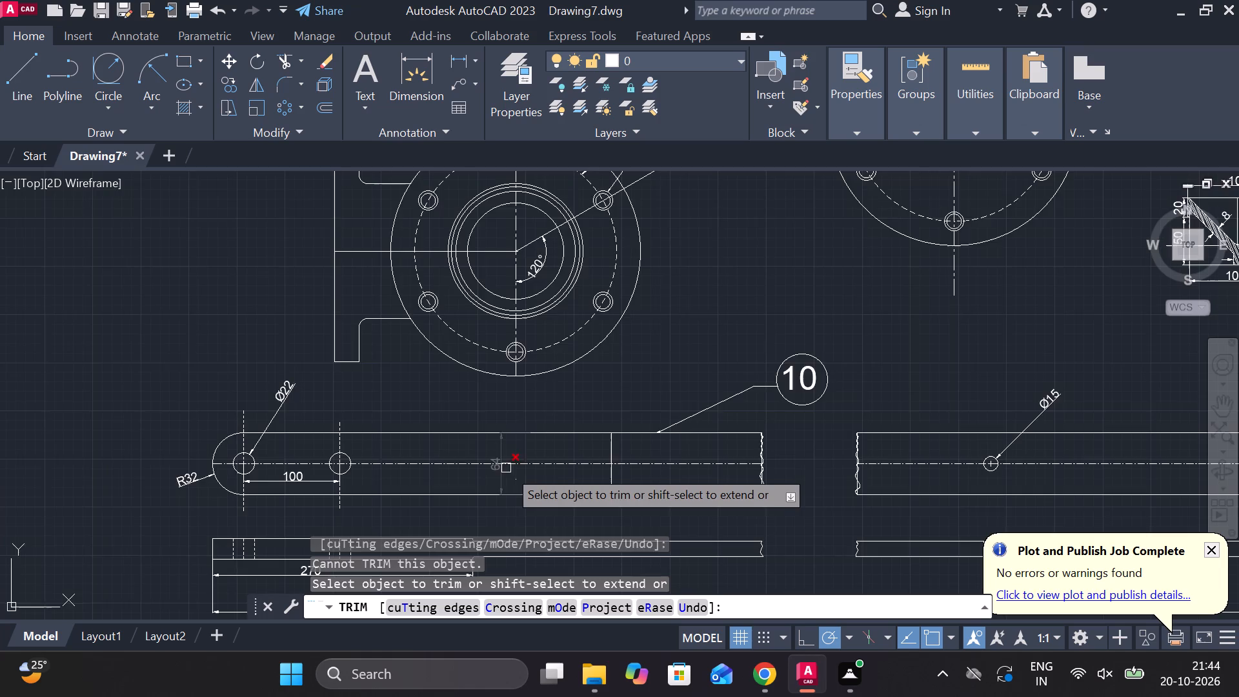
pyautogui.scroll(2, 510, 470)
pyautogui.click(524, 492)
pyautogui.scroll(-1, 608, 475)
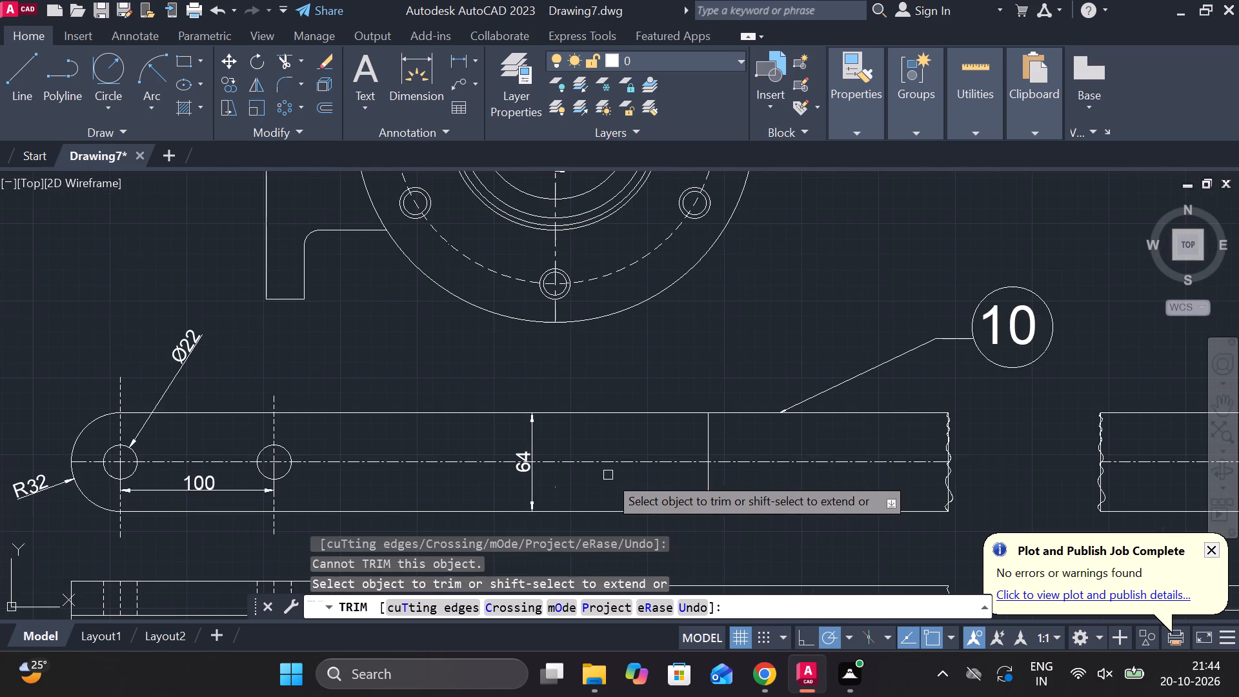
pyautogui.press('Escape')
# Look over the arrangement of the part views and the free space around the lever and the number 3 part.
pyautogui.scroll(-3, 914, 393)
pyautogui.moveTo(925, 428); pyautogui.dragTo(502, 431, button='middle')
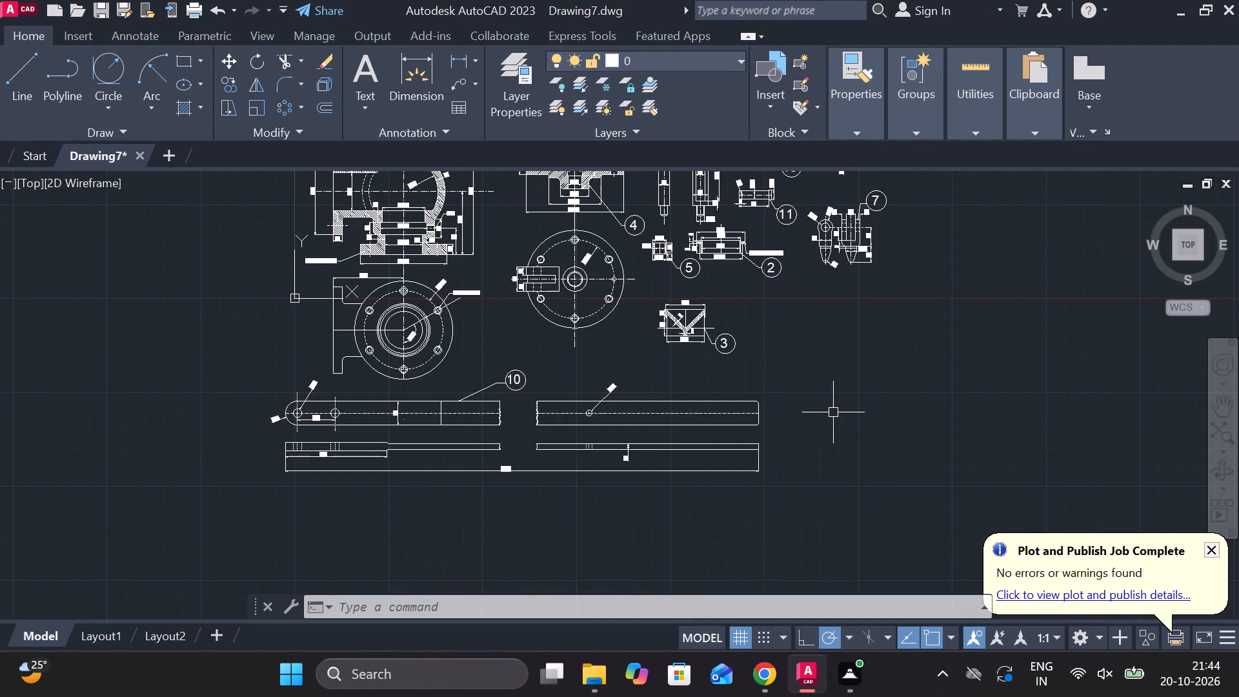
pyautogui.moveTo(848, 358); pyautogui.dragTo(956, 528, button='middle')
pyautogui.scroll(1, 950, 514)
pyautogui.moveTo(950, 514); pyautogui.dragTo(949, 431, button='middle')
pyautogui.moveTo(917, 461); pyautogui.dragTo(914, 461, button='middle')
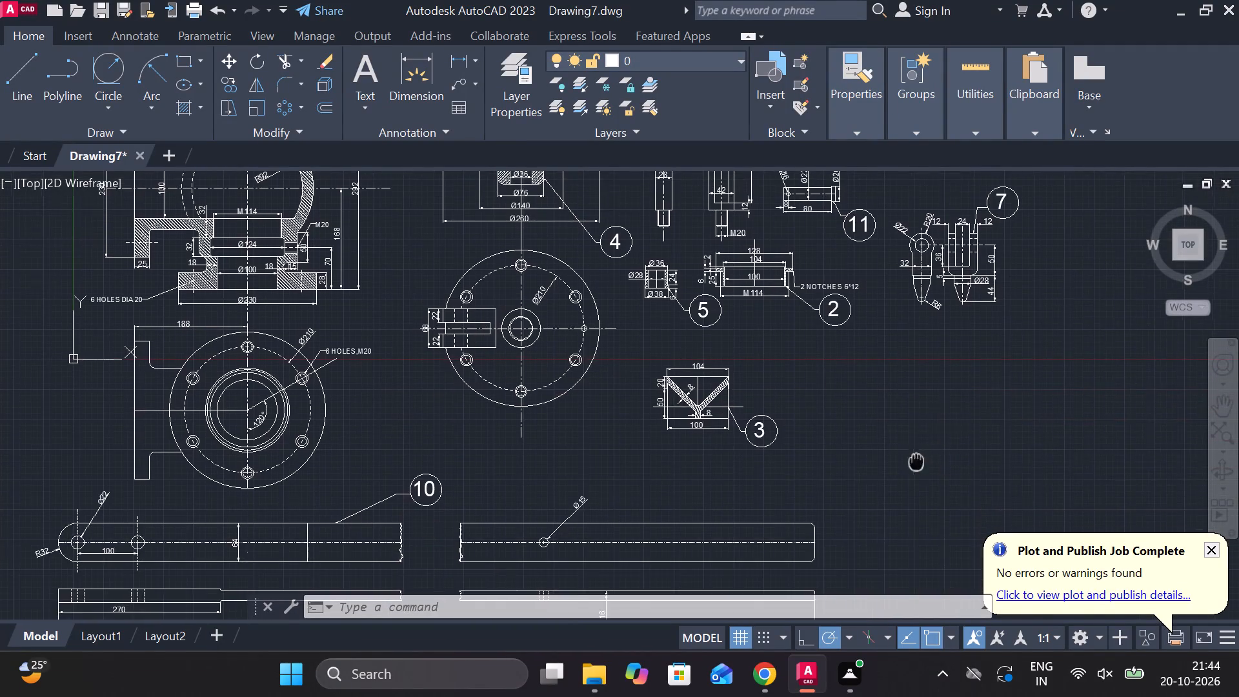
pyautogui.moveTo(914, 461); pyautogui.dragTo(780, 322, button='middle')
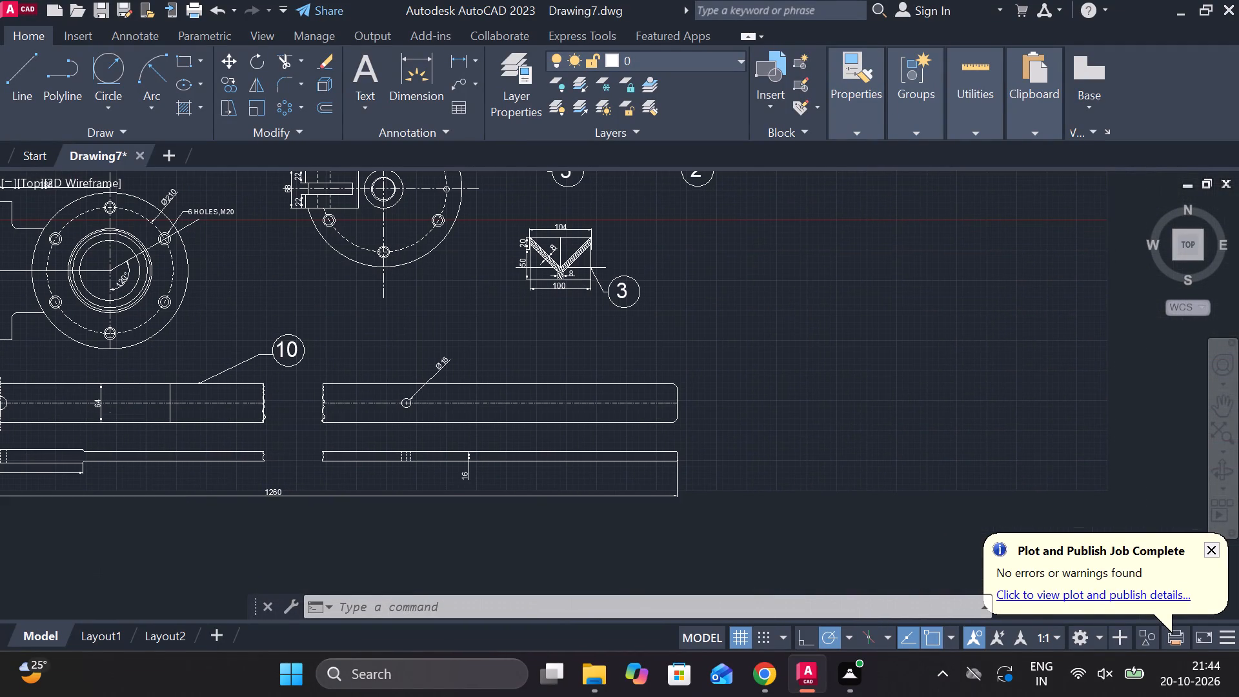
# Draw a 356 mm diameter circle in the free space beside the number 3 part, above the lever's far end.
pyautogui.moveTo(750, 325); pyautogui.dragTo(603, 306, button='middle')
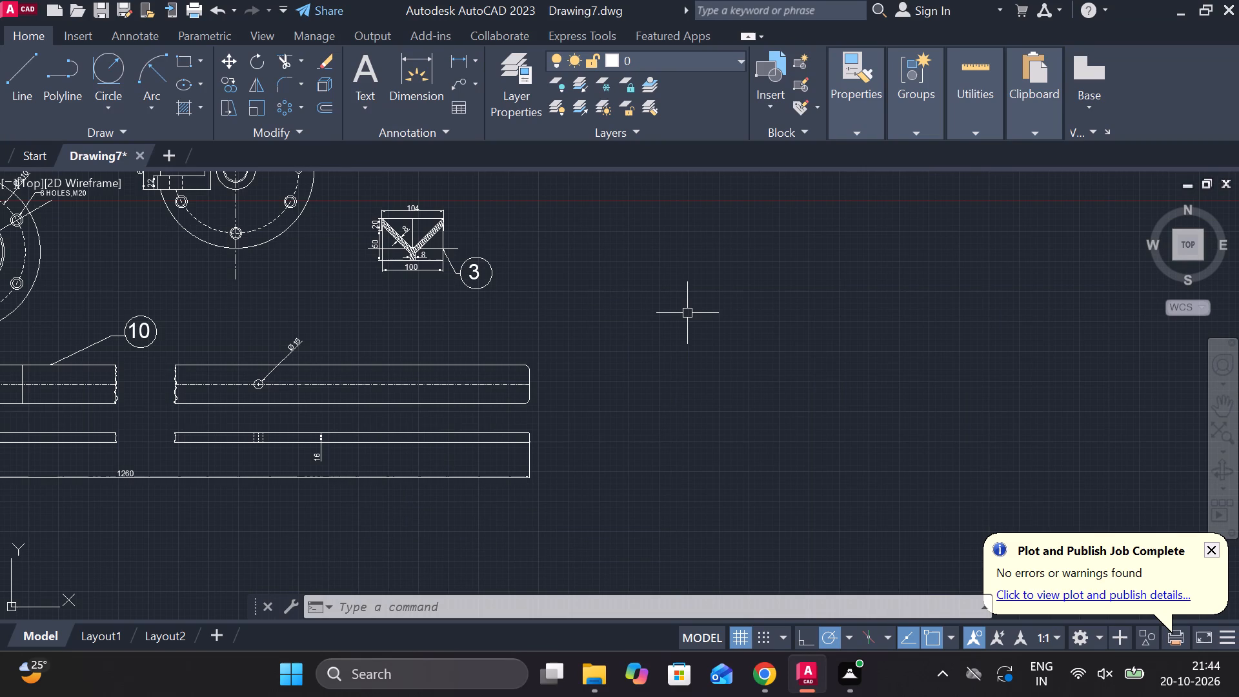
pyautogui.scroll(-3, 687, 313)
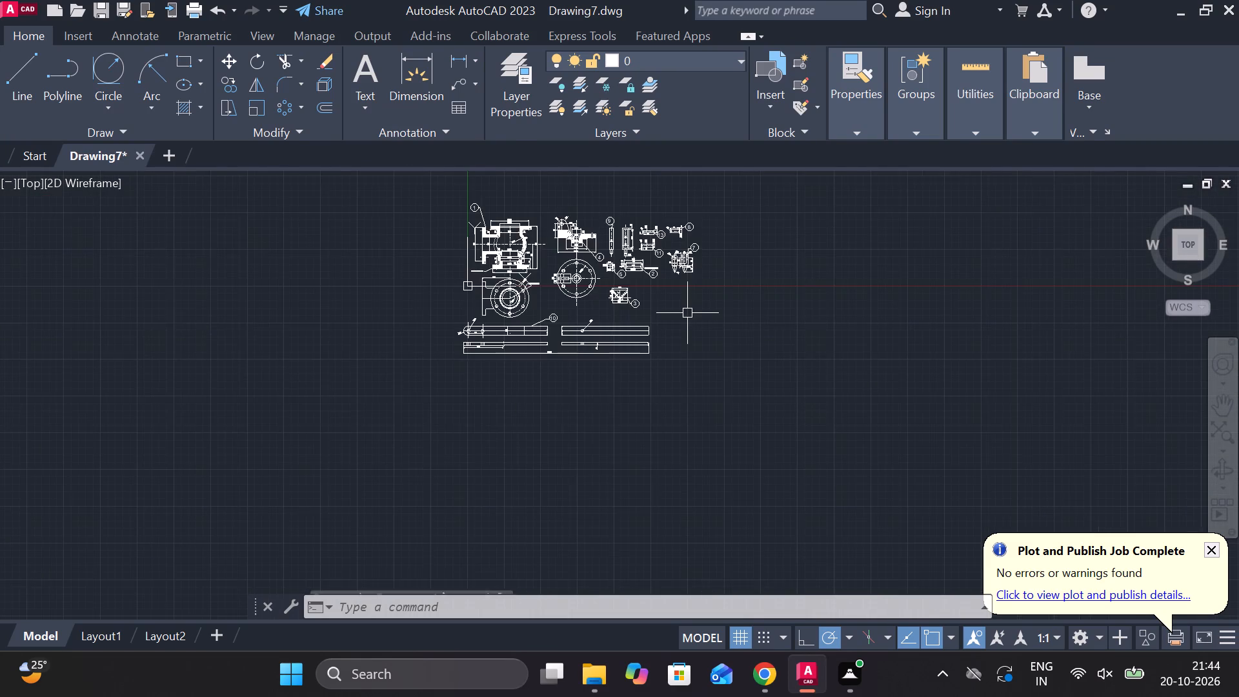
pyautogui.scroll(2, 687, 313)
pyautogui.moveTo(698, 313); pyautogui.dragTo(780, 448, button='middle')
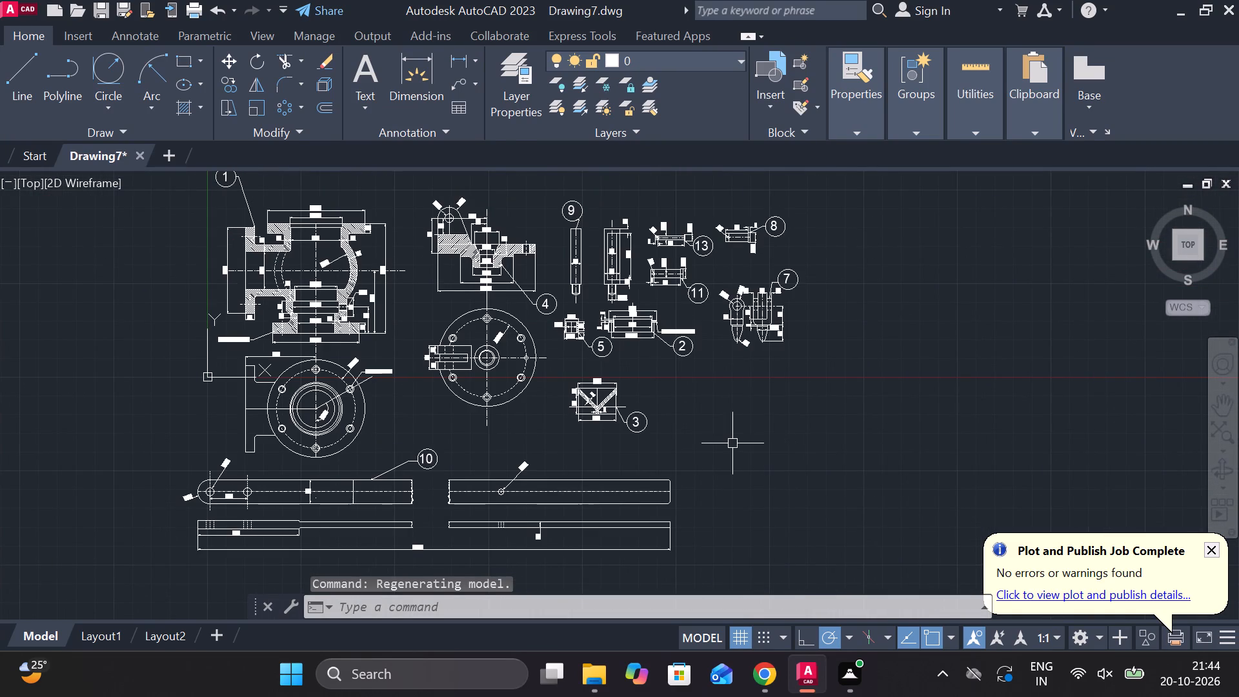
pyautogui.moveTo(730, 443); pyautogui.dragTo(653, 329, button='middle')
pyautogui.scroll(2, 645, 319)
pyautogui.moveTo(645, 320); pyautogui.dragTo(625, 320, button='middle')
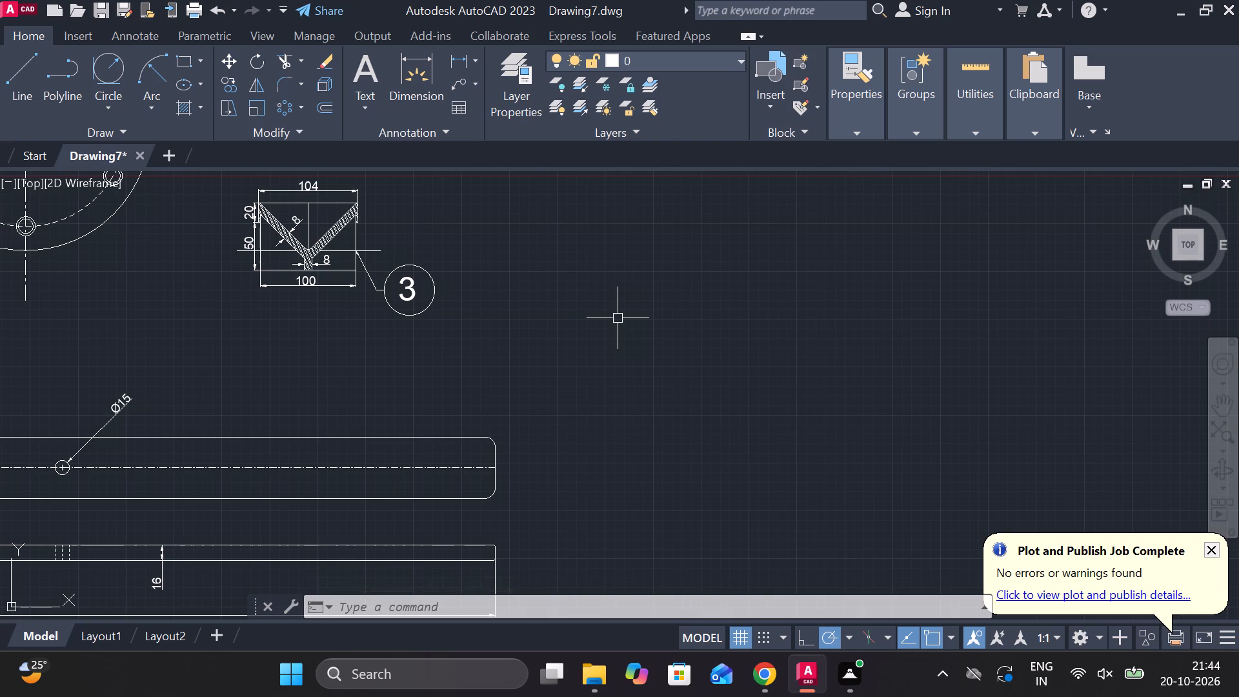
pyautogui.moveTo(618, 323); pyautogui.dragTo(574, 428, button='middle')
pyautogui.write('C')
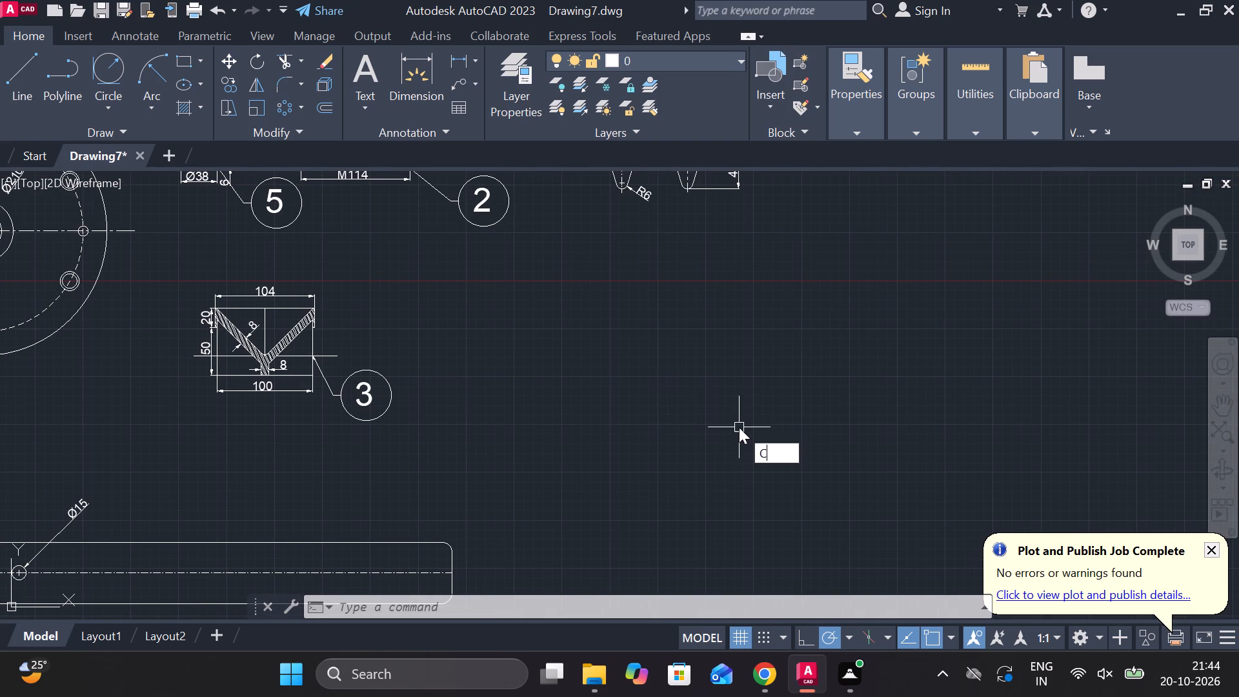
pyautogui.press('space')
pyautogui.click(553, 374)
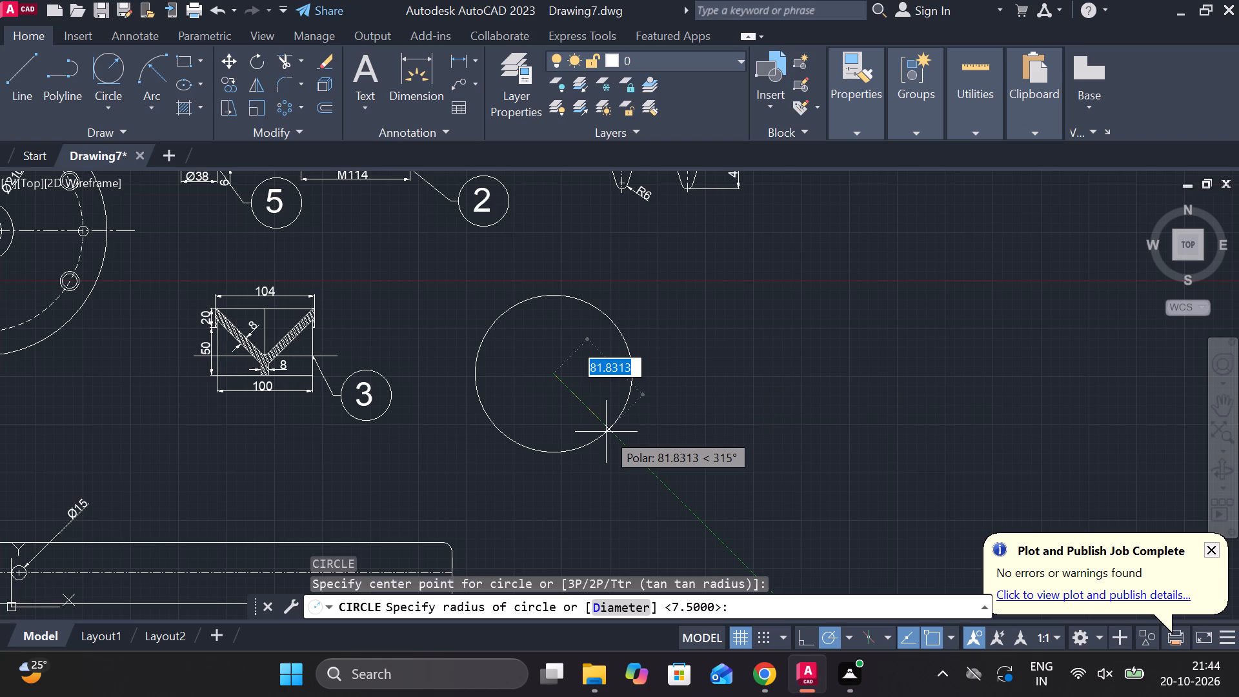
pyautogui.write('D')
pyautogui.press('space')
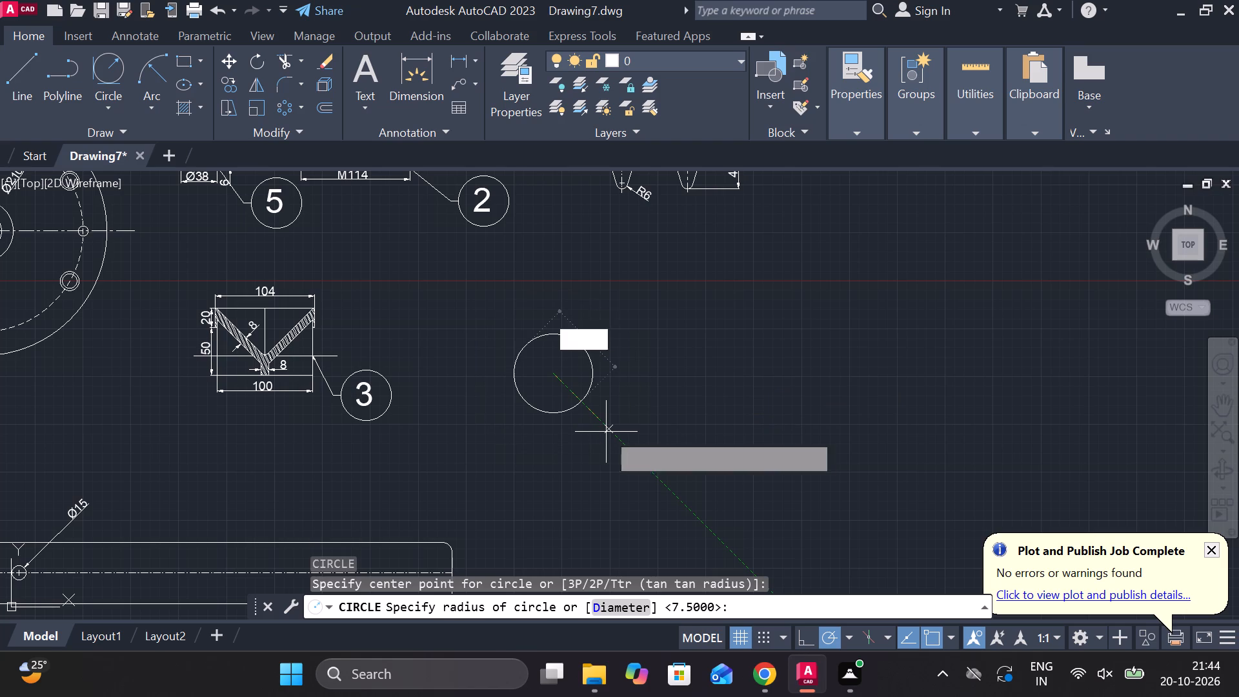
pyautogui.write('356')
pyautogui.press('Return')
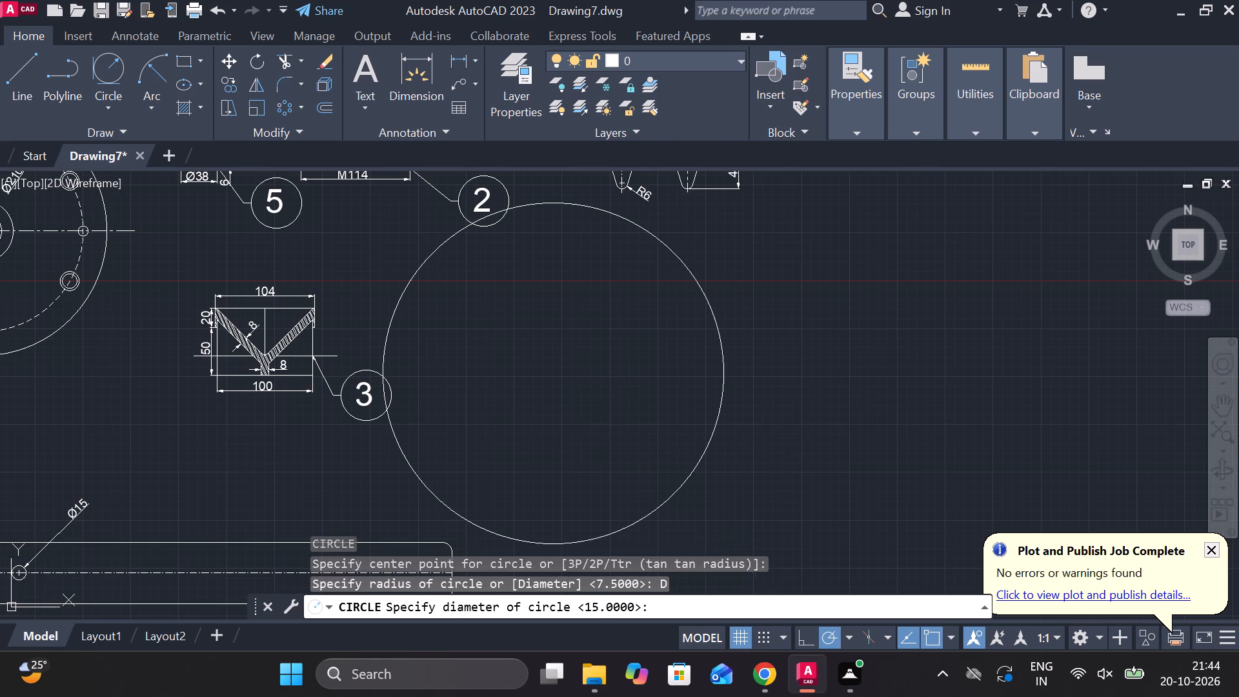
# Move the 356 mm circle by its centre so that it clears the number 2 and number 3 balloons.
pyautogui.scroll(-3, 606, 432)
pyautogui.scroll(1, 606, 432)
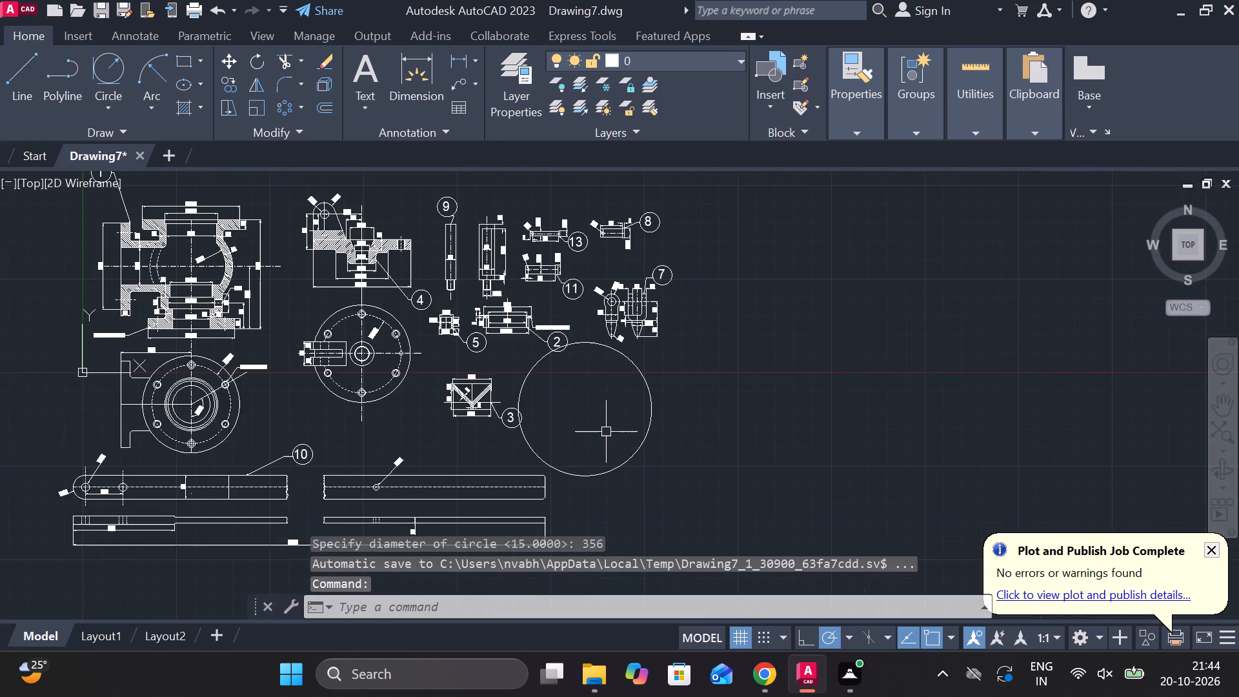
pyautogui.scroll(-2, 623, 435)
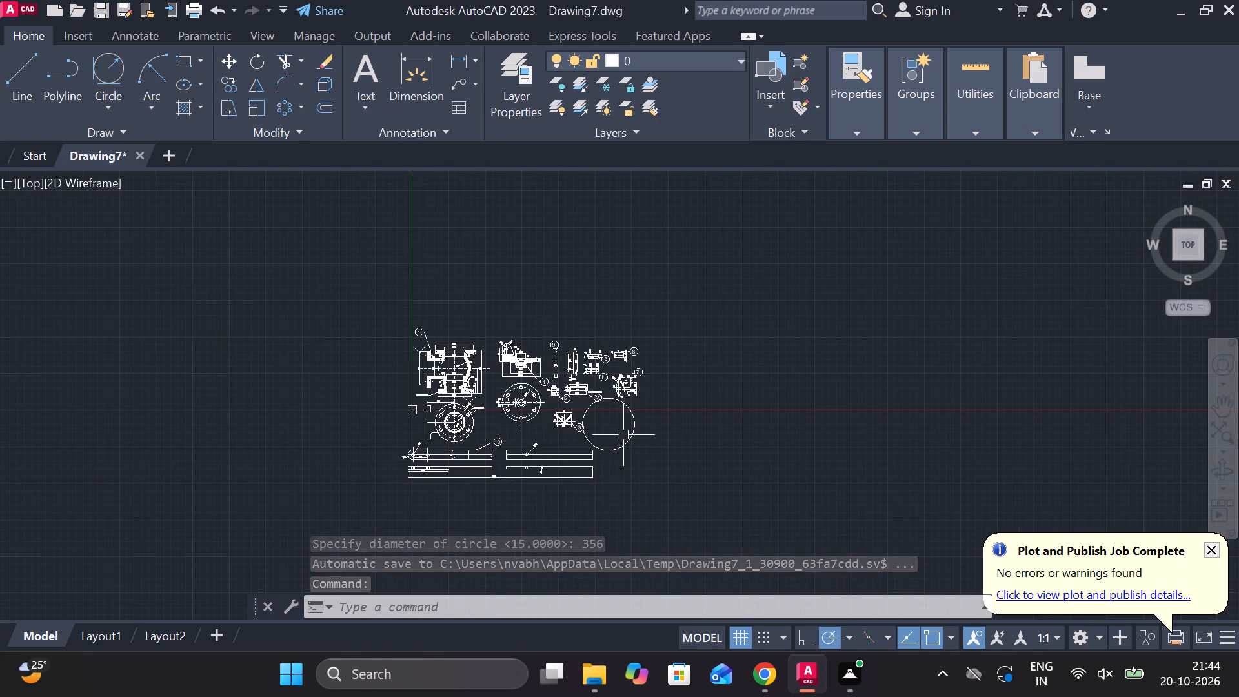
pyautogui.scroll(1, 638, 427)
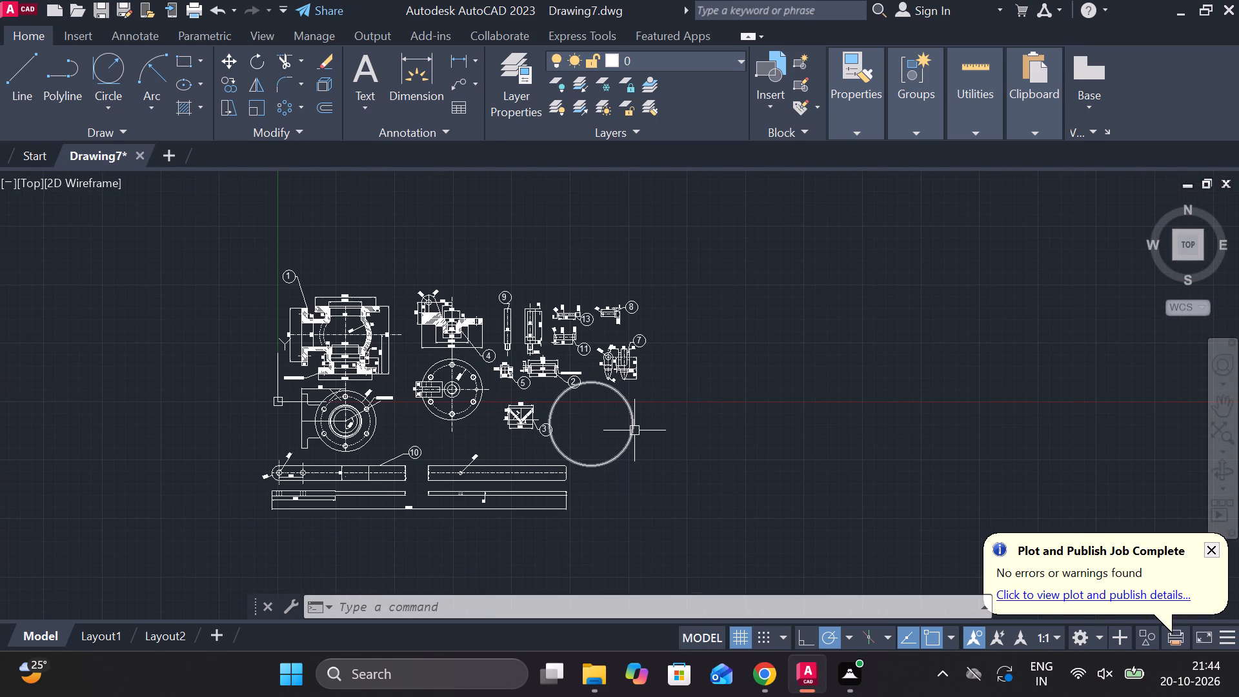
pyautogui.click(634, 430)
pyautogui.scroll(2, 634, 430)
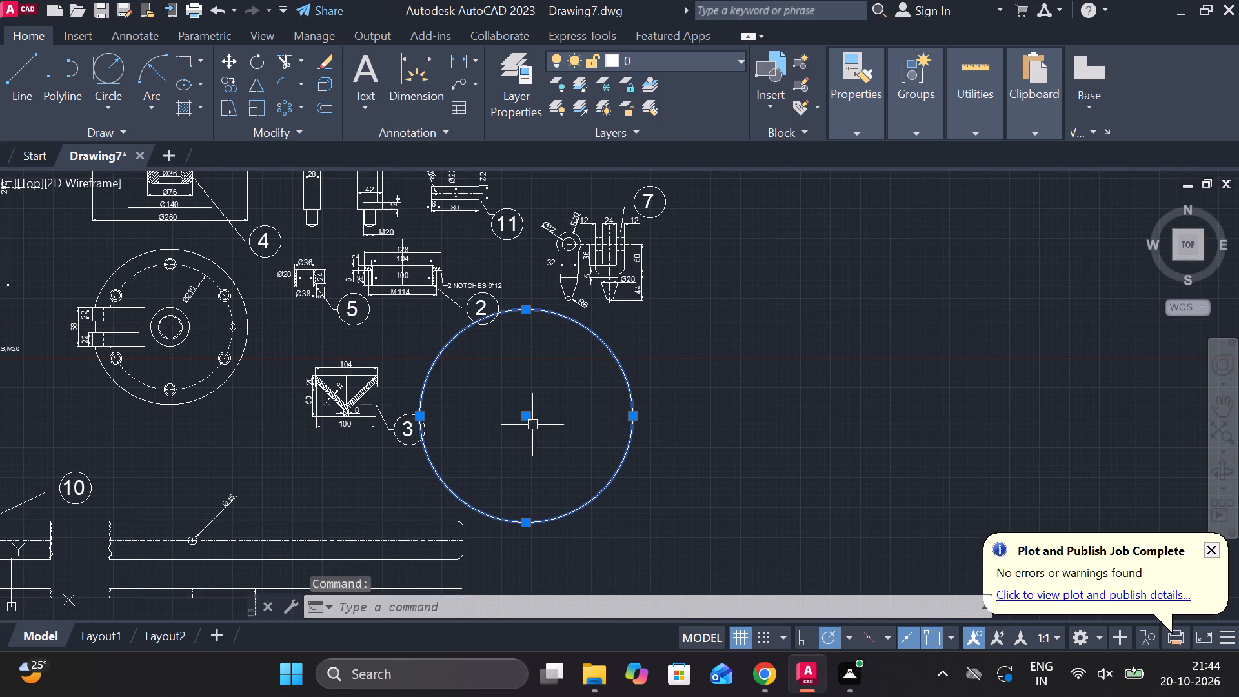
pyautogui.click(530, 414)
pyautogui.click(585, 431)
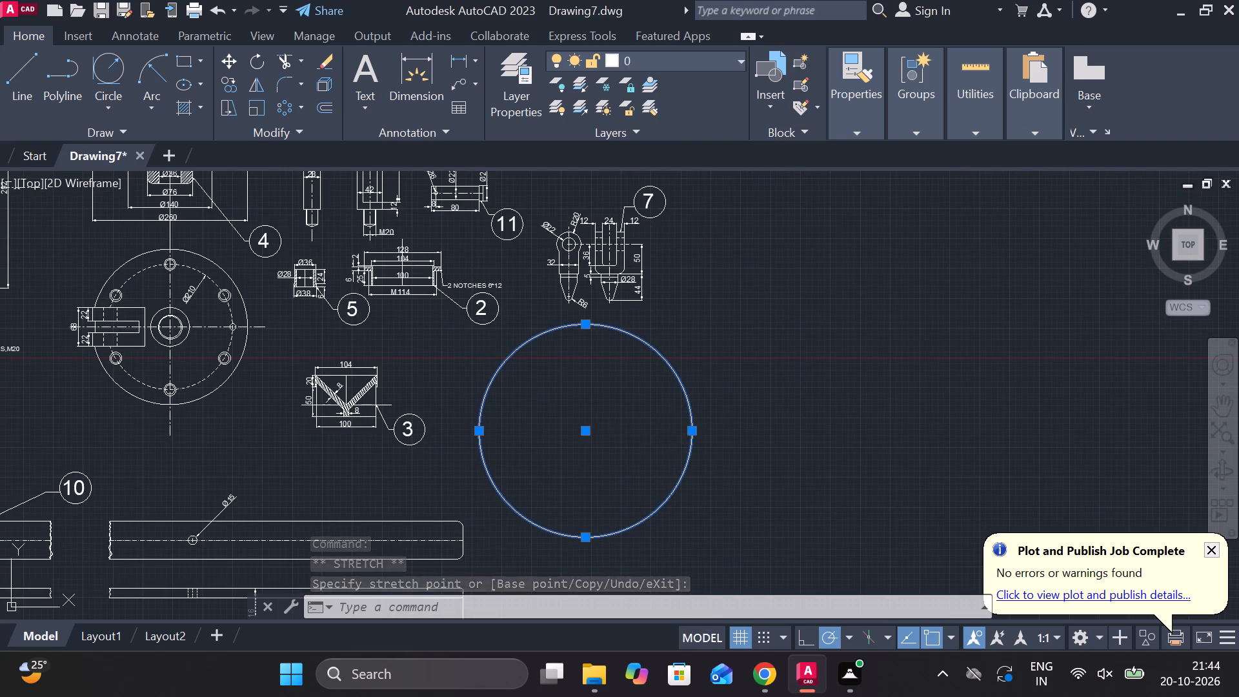
pyautogui.press('Escape')
# Draw a side-view rectangle 144 mm wide and 356 mm high beside the circle, its top level with the circle's top quadrant.
pyautogui.scroll(-2, 609, 417)
pyautogui.scroll(2, 609, 417)
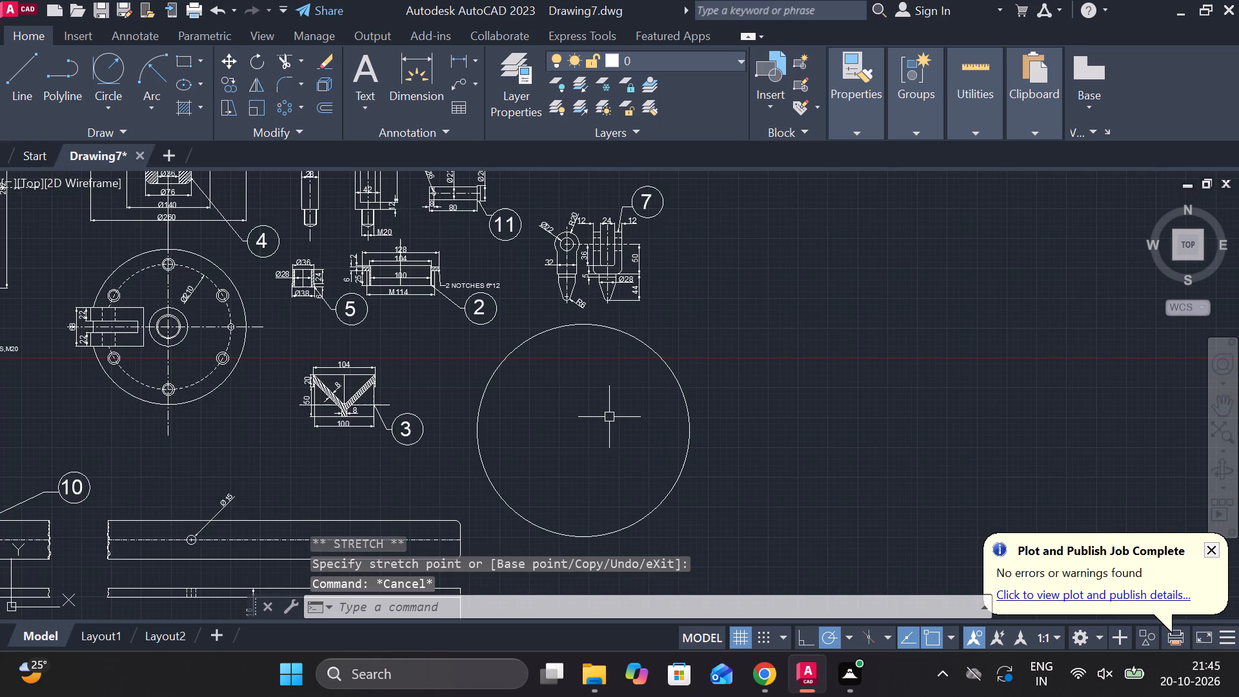
pyautogui.moveTo(615, 417); pyautogui.dragTo(656, 482, button='middle')
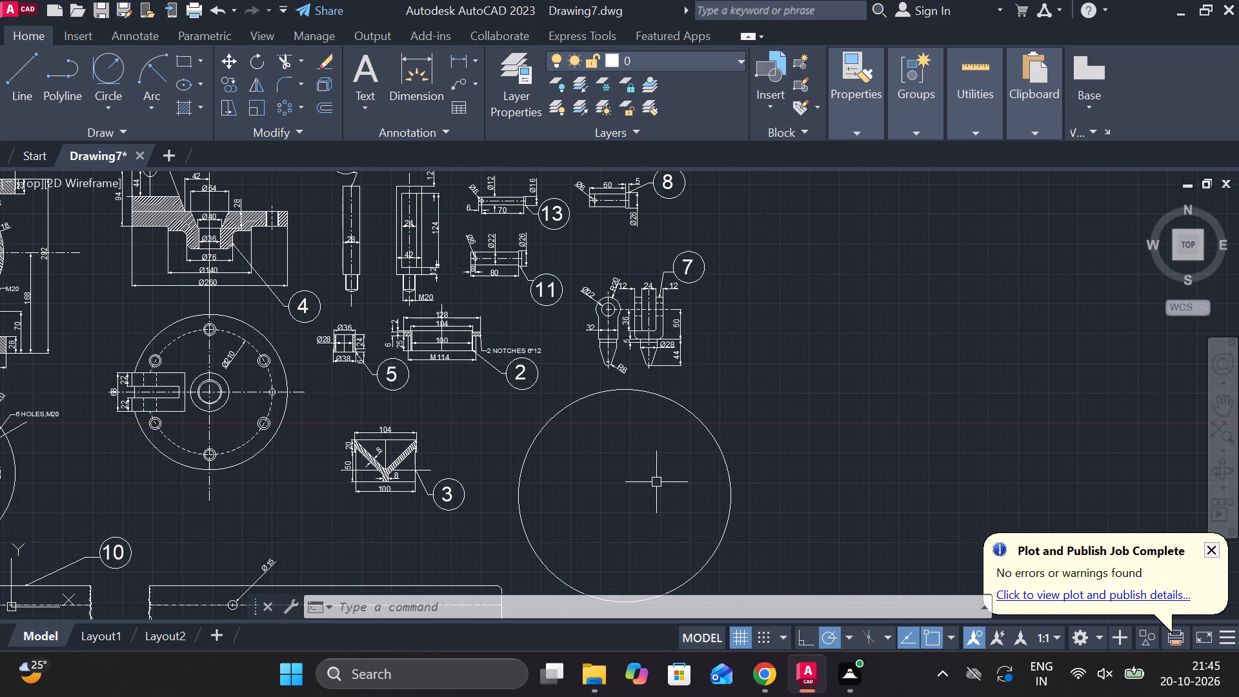
pyautogui.moveTo(656, 482); pyautogui.dragTo(635, 482, button='middle')
pyautogui.moveTo(712, 456); pyautogui.dragTo(676, 454, button='middle')
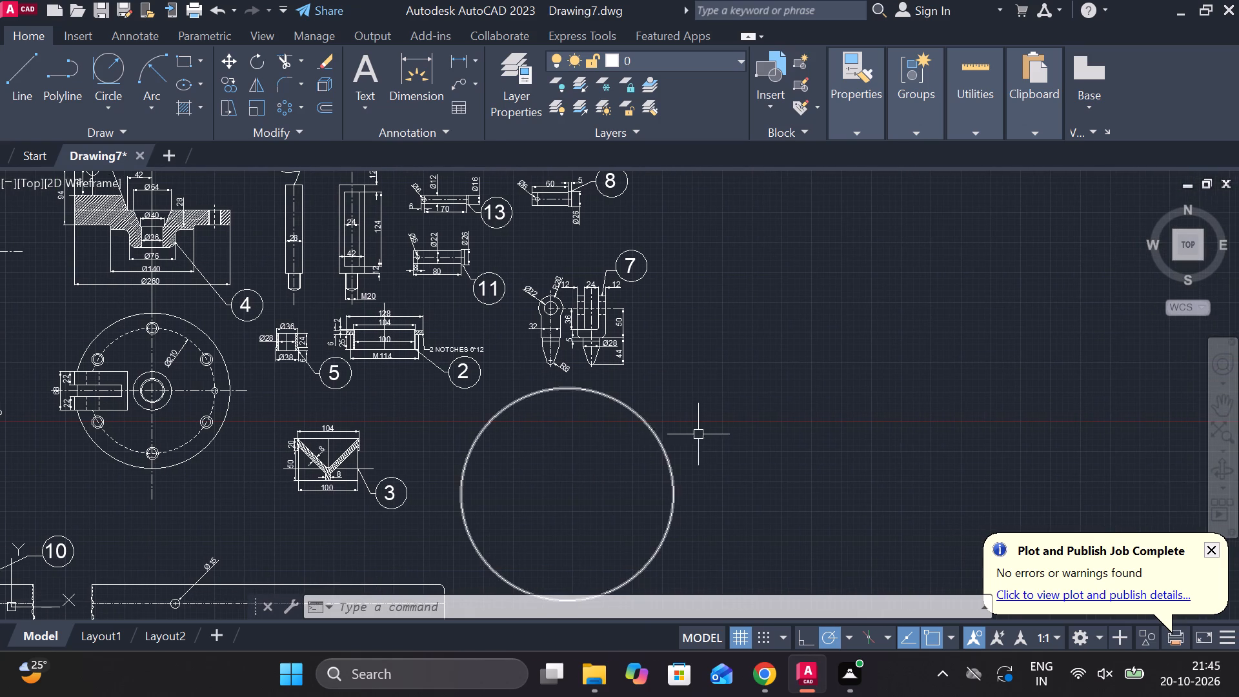
pyautogui.moveTo(782, 434); pyautogui.dragTo(670, 419, button='middle')
pyautogui.press('l')
pyautogui.press('Return')
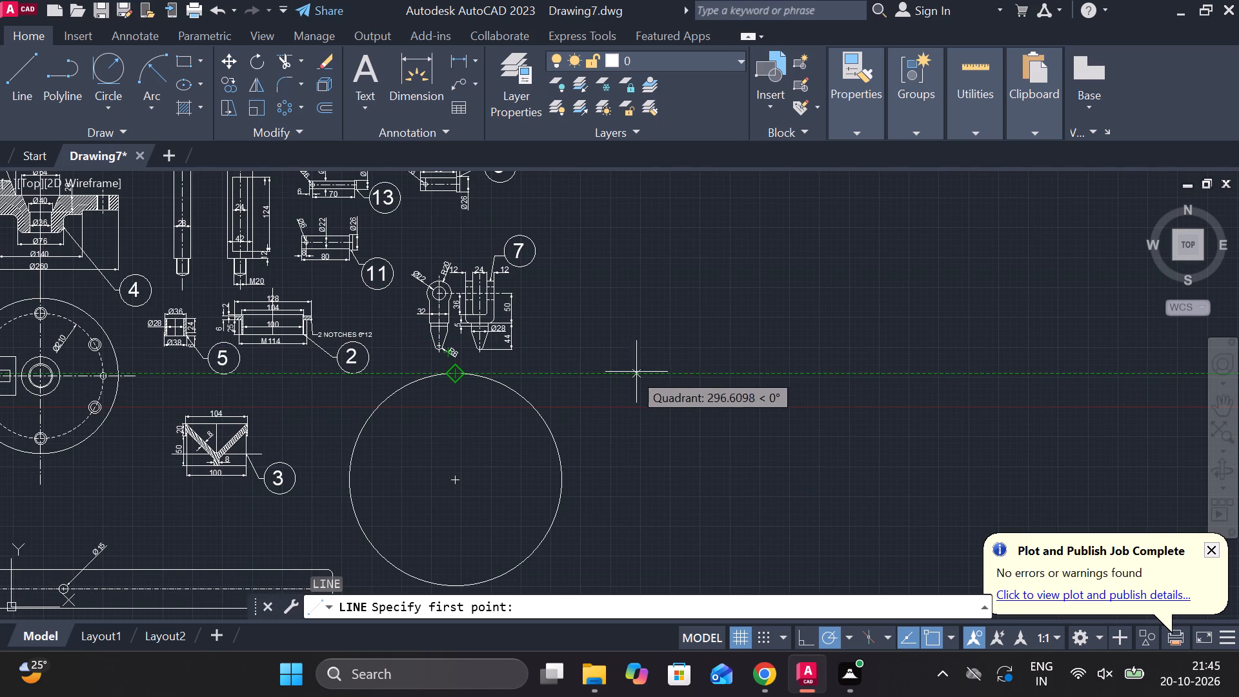
pyautogui.click(669, 371)
pyautogui.moveTo(674, 481); pyautogui.dragTo(653, 433, button='middle')
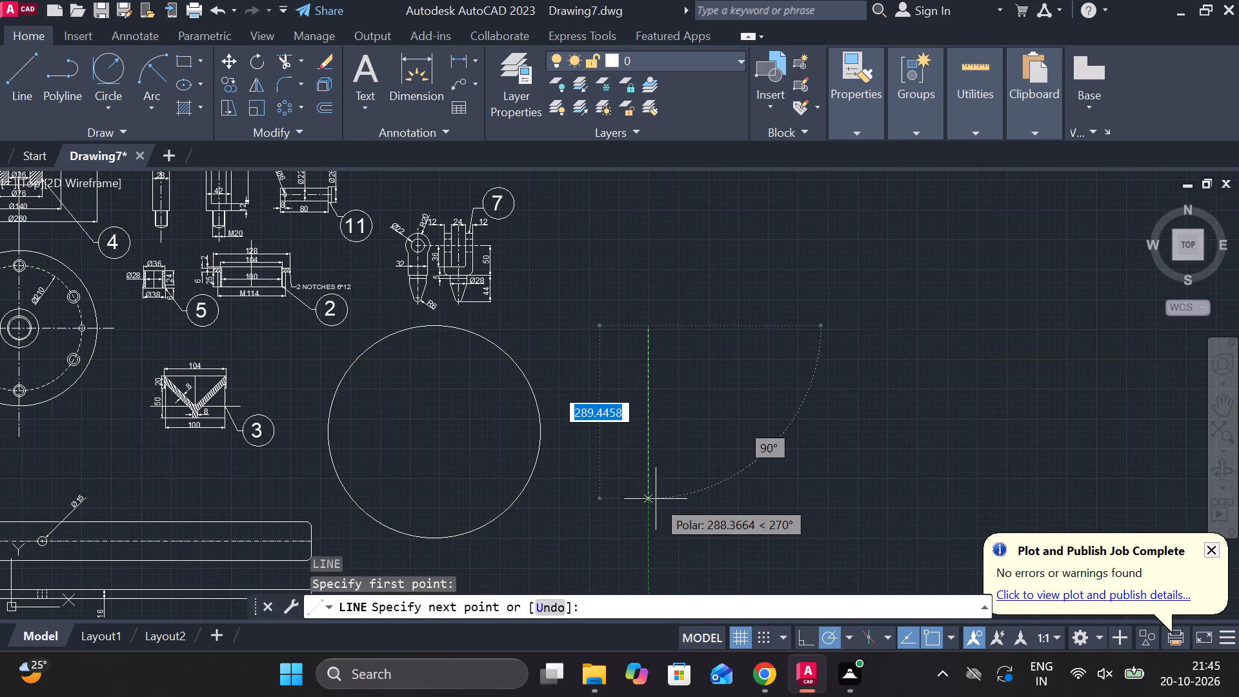
pyautogui.write('356')
pyautogui.press('space')
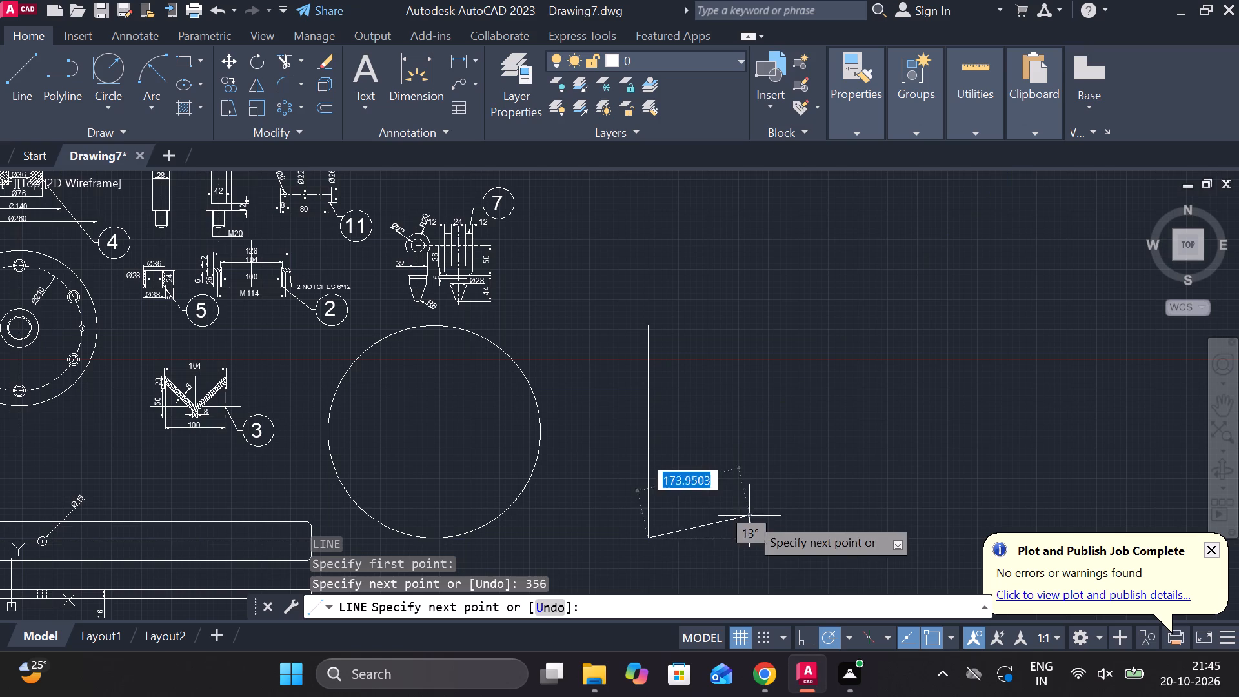
pyautogui.write('144')
pyautogui.press('space')
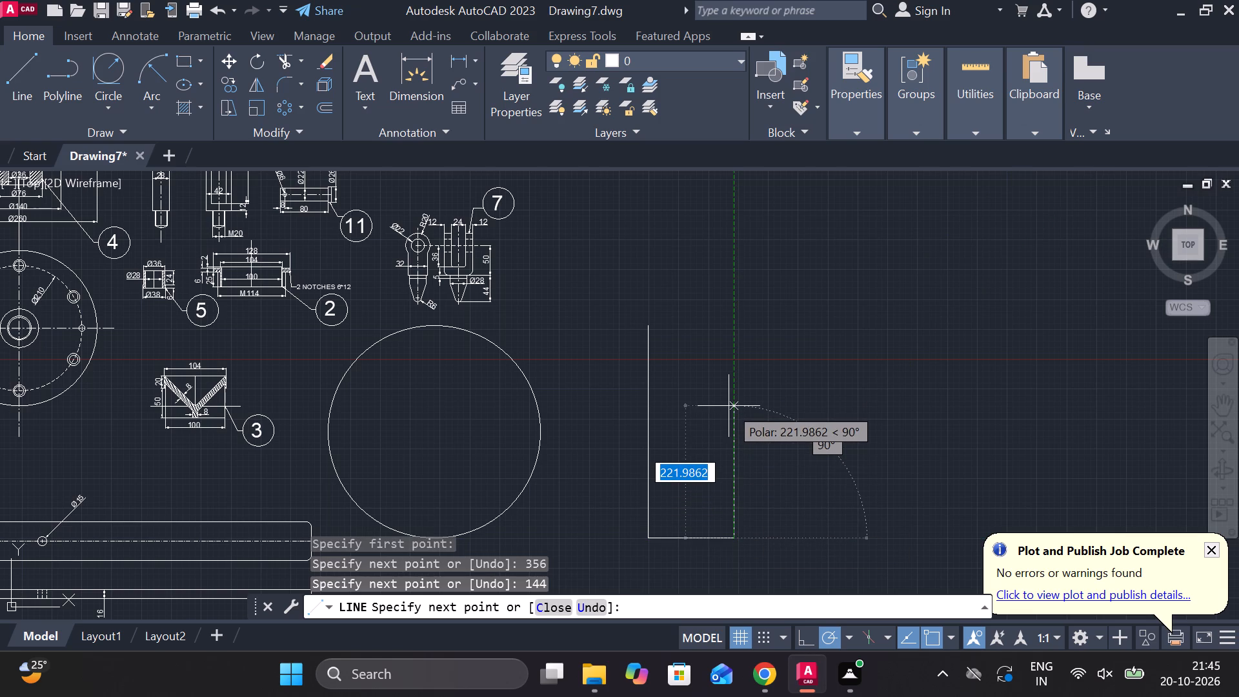
pyautogui.write('356')
pyautogui.press('space')
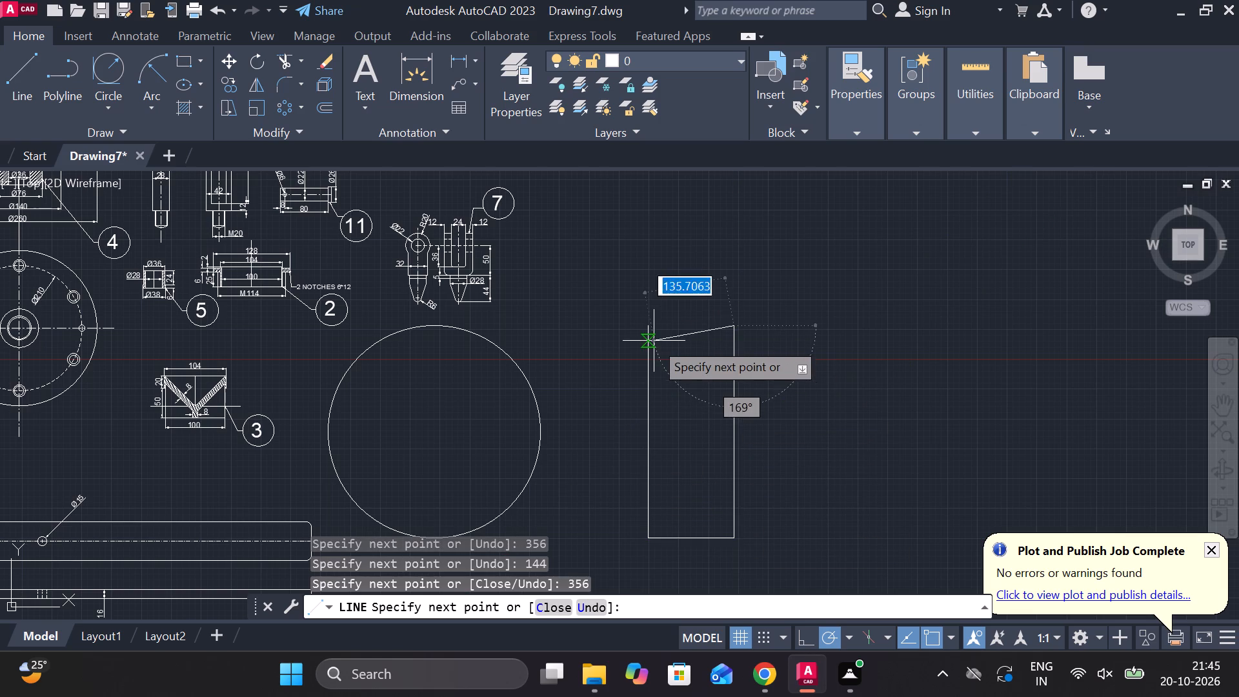
pyautogui.scroll(1, 646, 296)
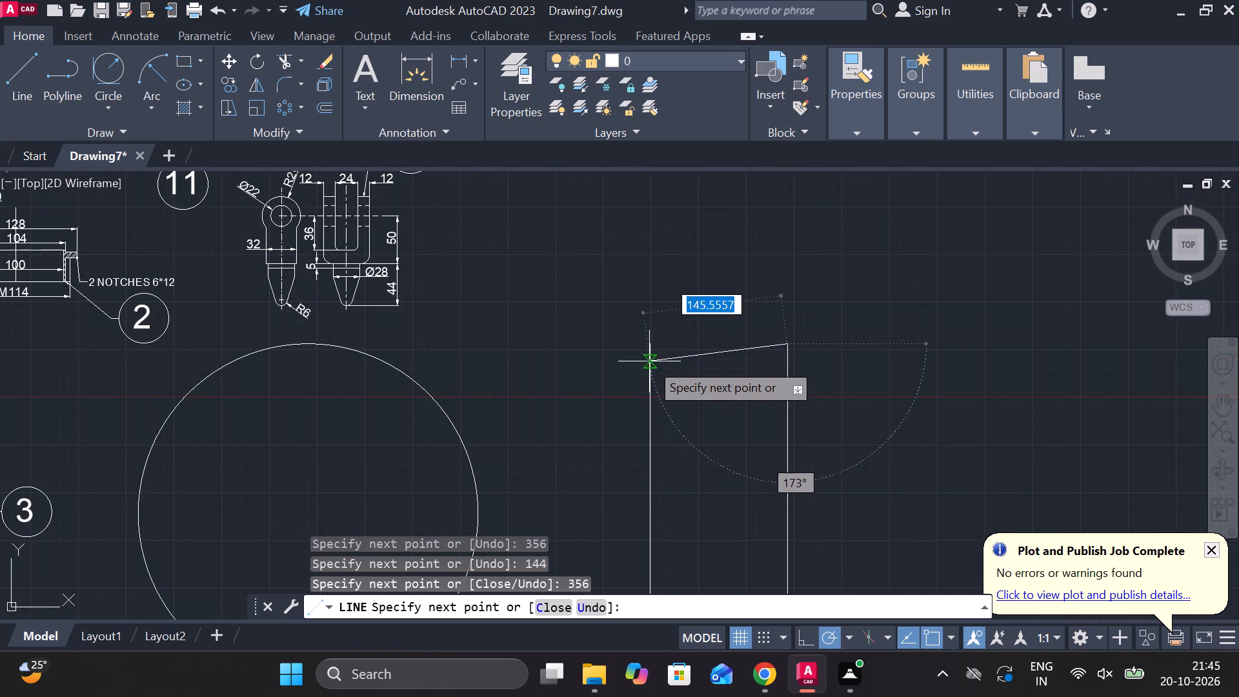
pyautogui.click(654, 345)
pyautogui.press('Escape')
# Look over the placement of the new circle and rectangle relative to the existing part views.
pyautogui.scroll(-2, 852, 409)
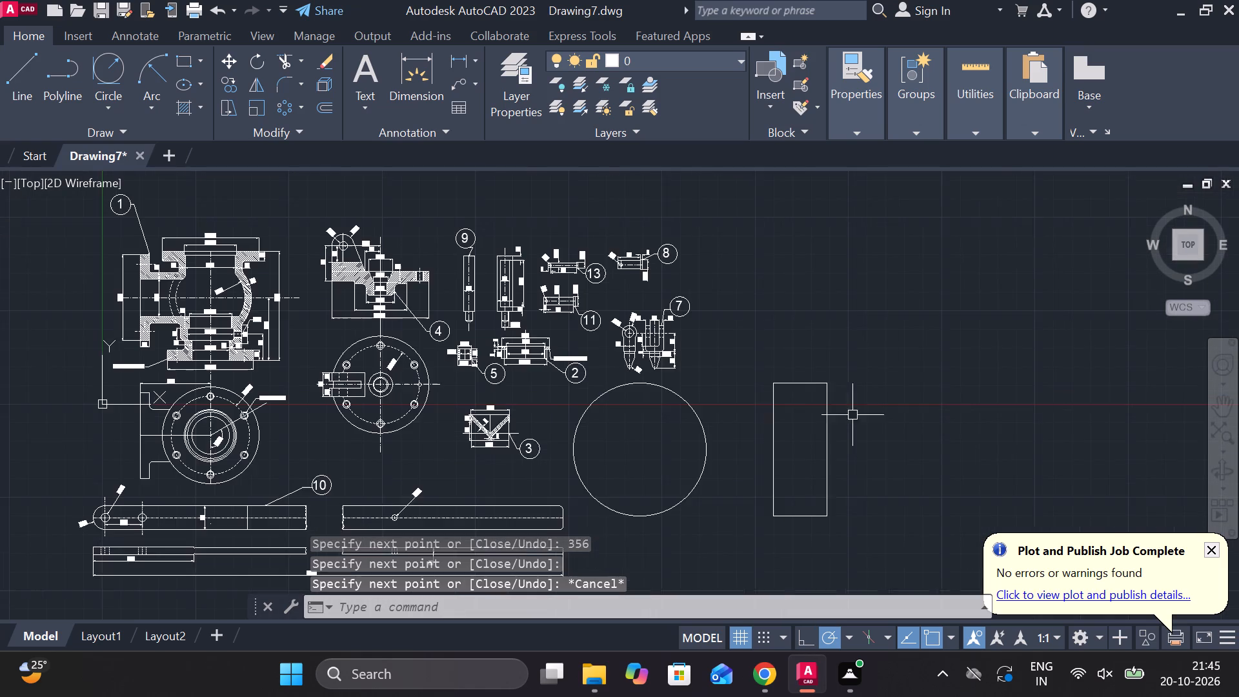
pyautogui.moveTo(852, 419); pyautogui.dragTo(779, 407, button='middle')
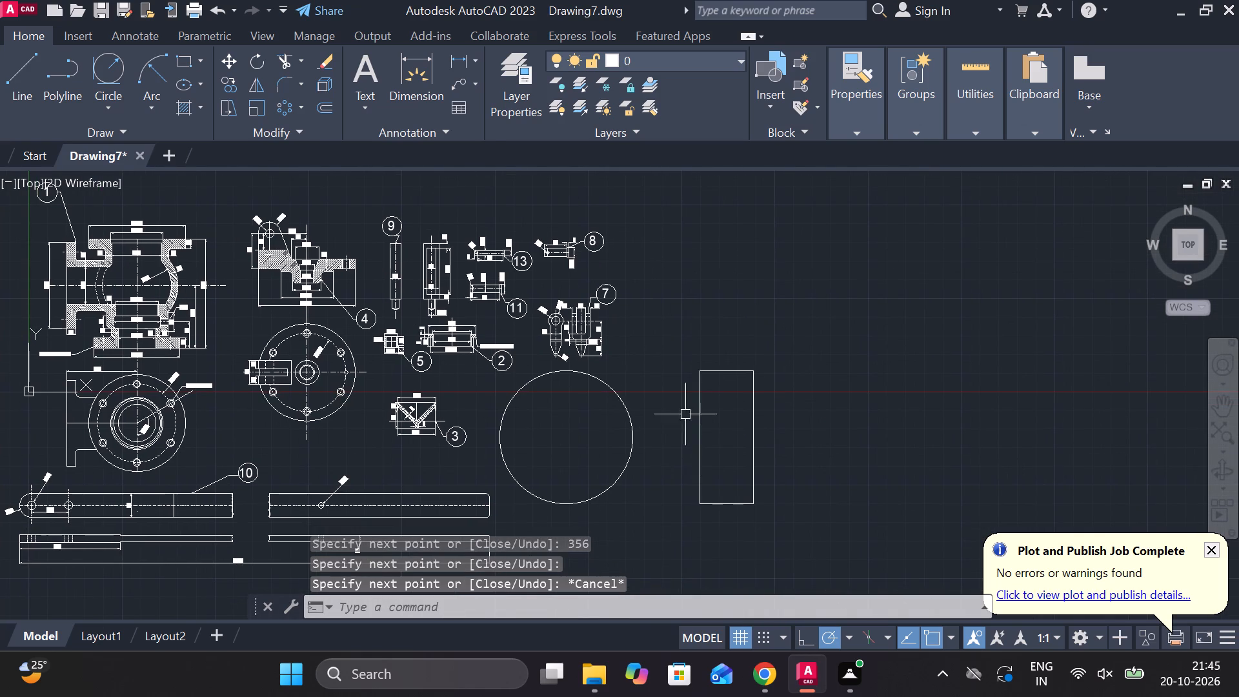
pyautogui.scroll(1, 685, 414)
pyautogui.moveTo(686, 414); pyautogui.dragTo(990, 409, button='middle')
pyautogui.moveTo(972, 418); pyautogui.dragTo(894, 403, button='middle')
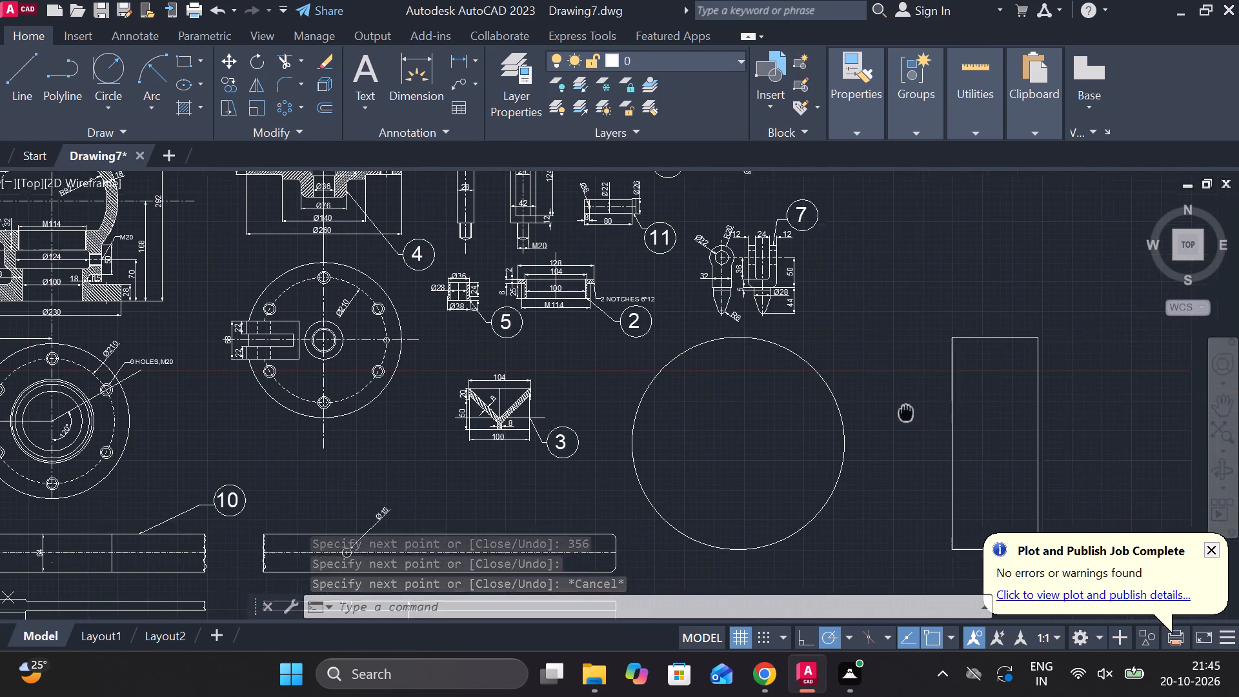
pyautogui.moveTo(894, 403); pyautogui.dragTo(869, 369, button='middle')
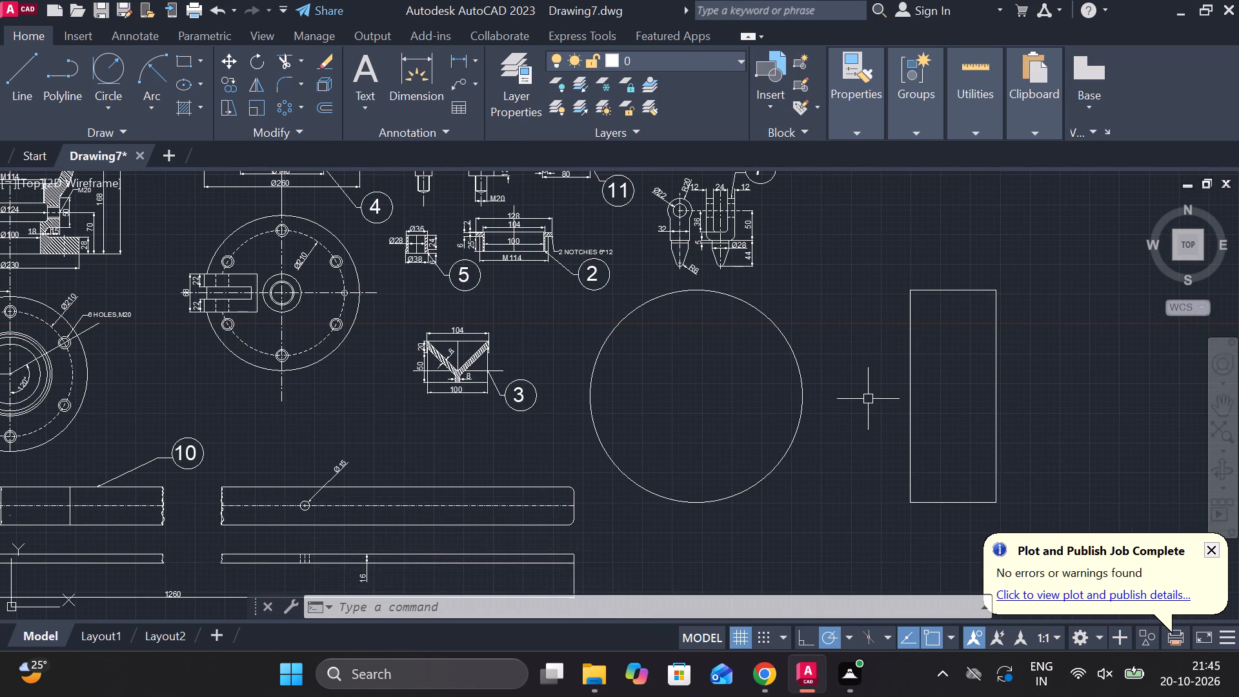
pyautogui.moveTo(875, 409); pyautogui.dragTo(820, 409, button='middle')
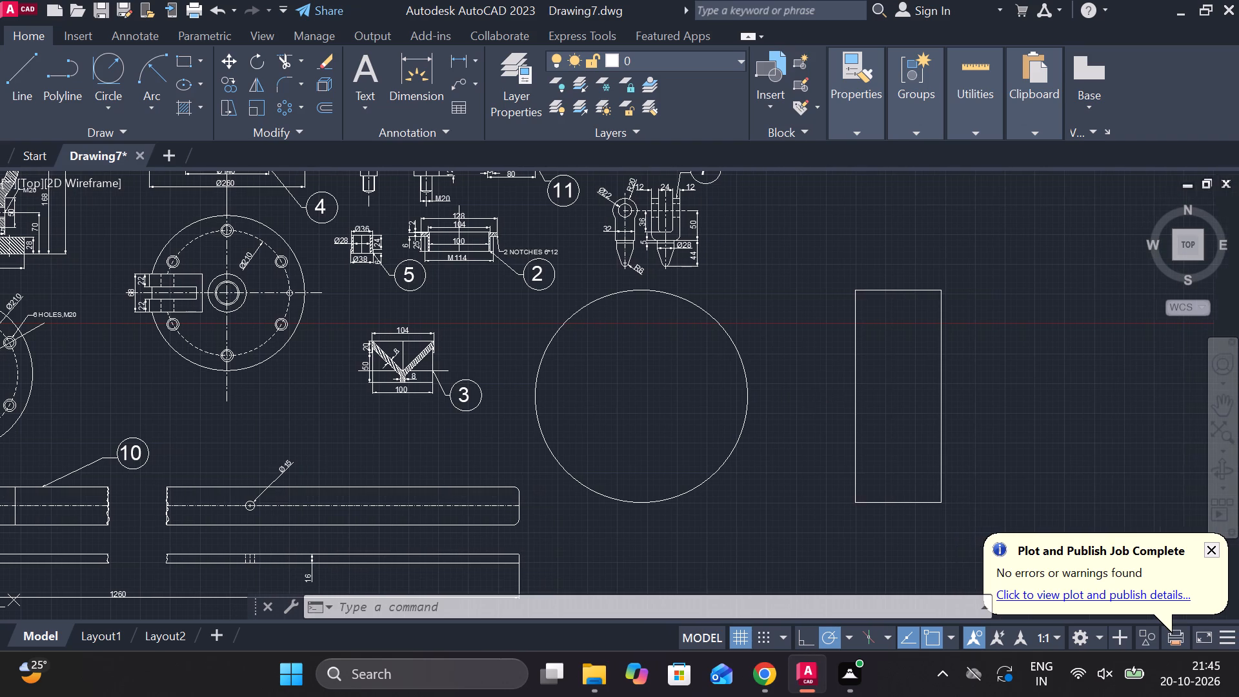
pyautogui.scroll(-1, 827, 410)
pyautogui.moveTo(810, 425); pyautogui.dragTo(920, 453, button='middle')
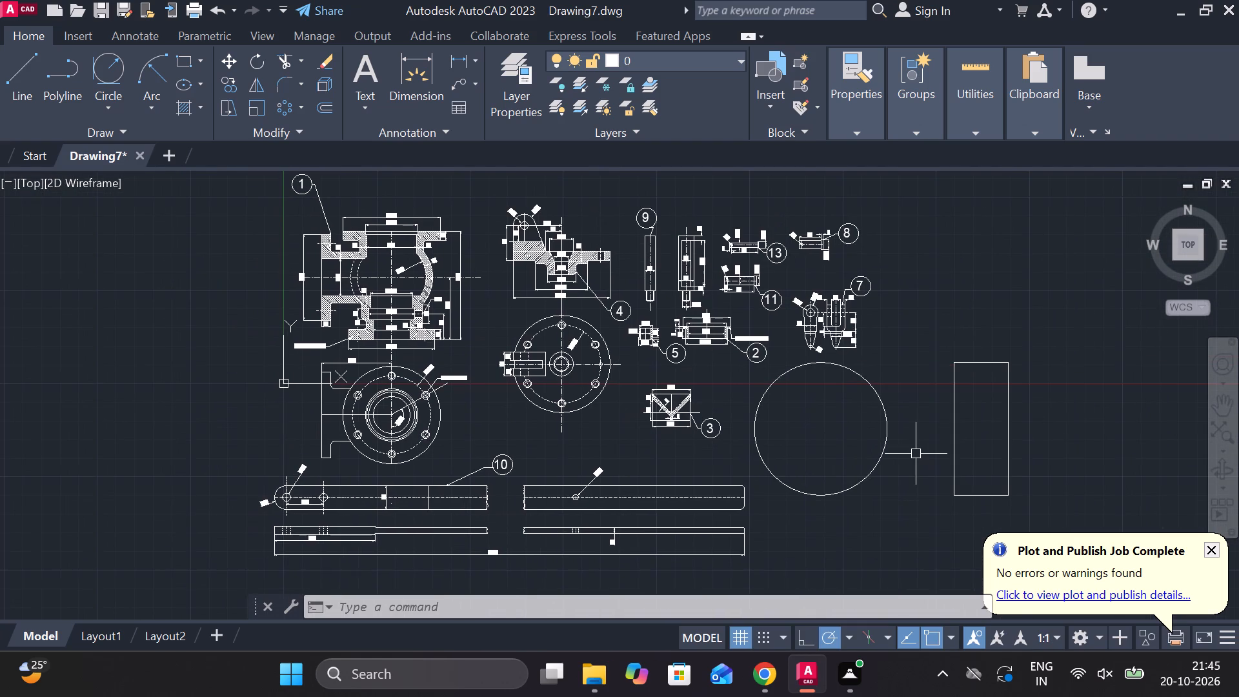
pyautogui.moveTo(904, 454); pyautogui.dragTo(878, 447, button='middle')
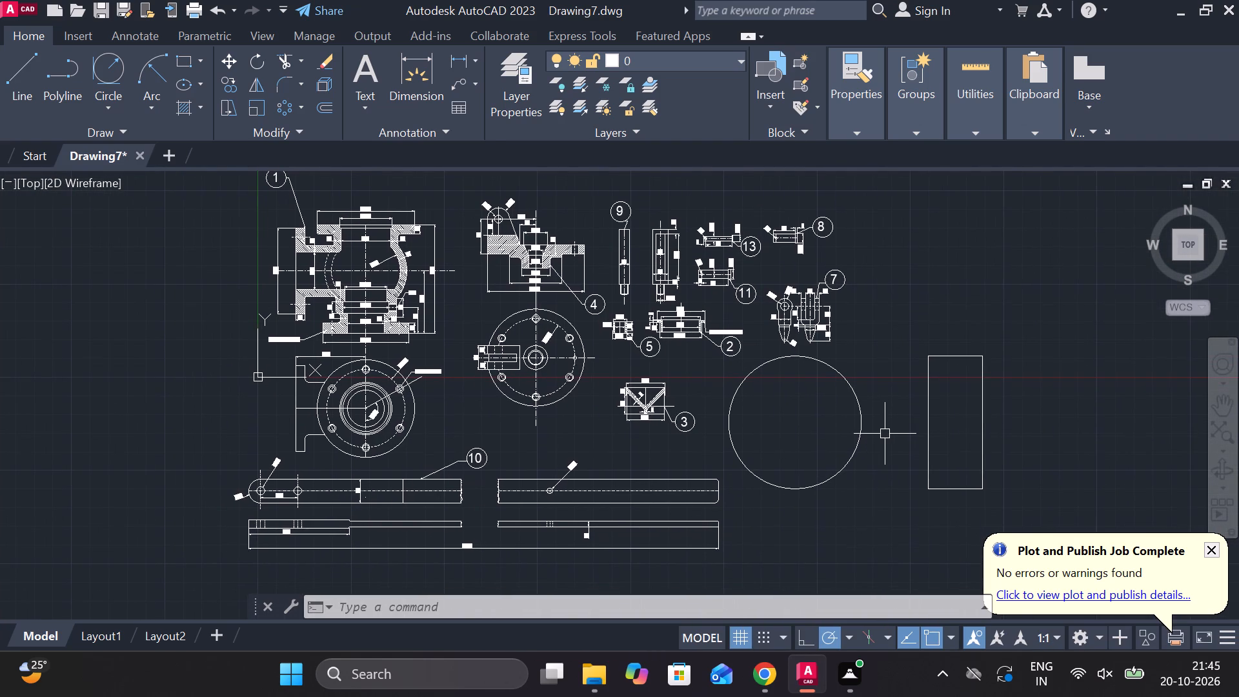
pyautogui.moveTo(905, 434); pyautogui.dragTo(860, 432, button='middle')
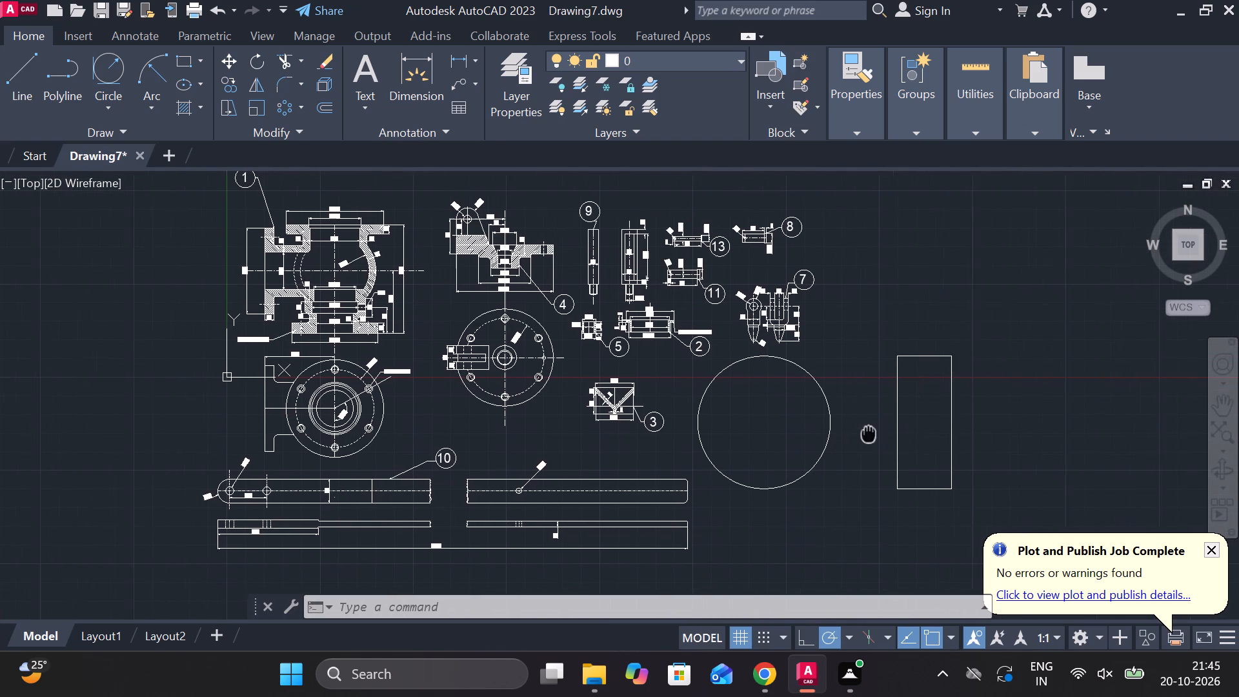
pyautogui.moveTo(860, 432); pyautogui.dragTo(858, 432, button='middle')
pyautogui.moveTo(820, 407); pyautogui.dragTo(732, 421, button='middle')
# Draw a horizontal line from the circle's centre across the rectangle, ending a little beyond its far edge.
pyautogui.scroll(1, 728, 418)
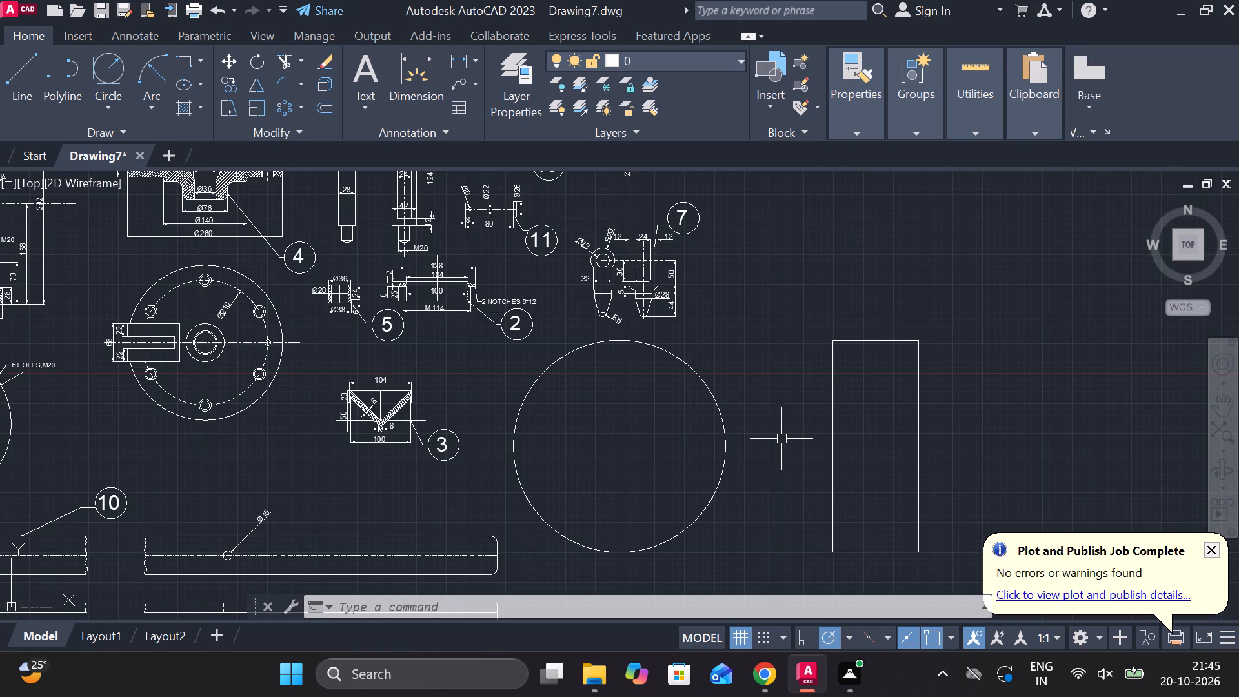
pyautogui.press('l')
pyautogui.press('Return')
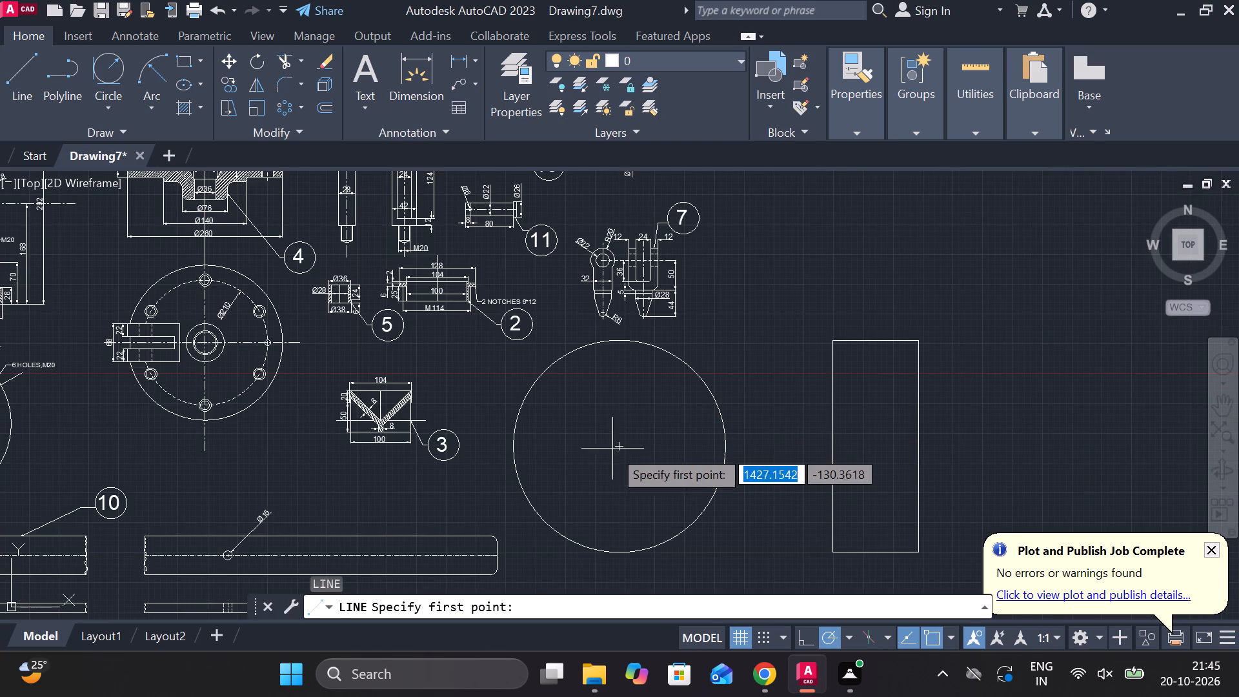
pyautogui.click(613, 442)
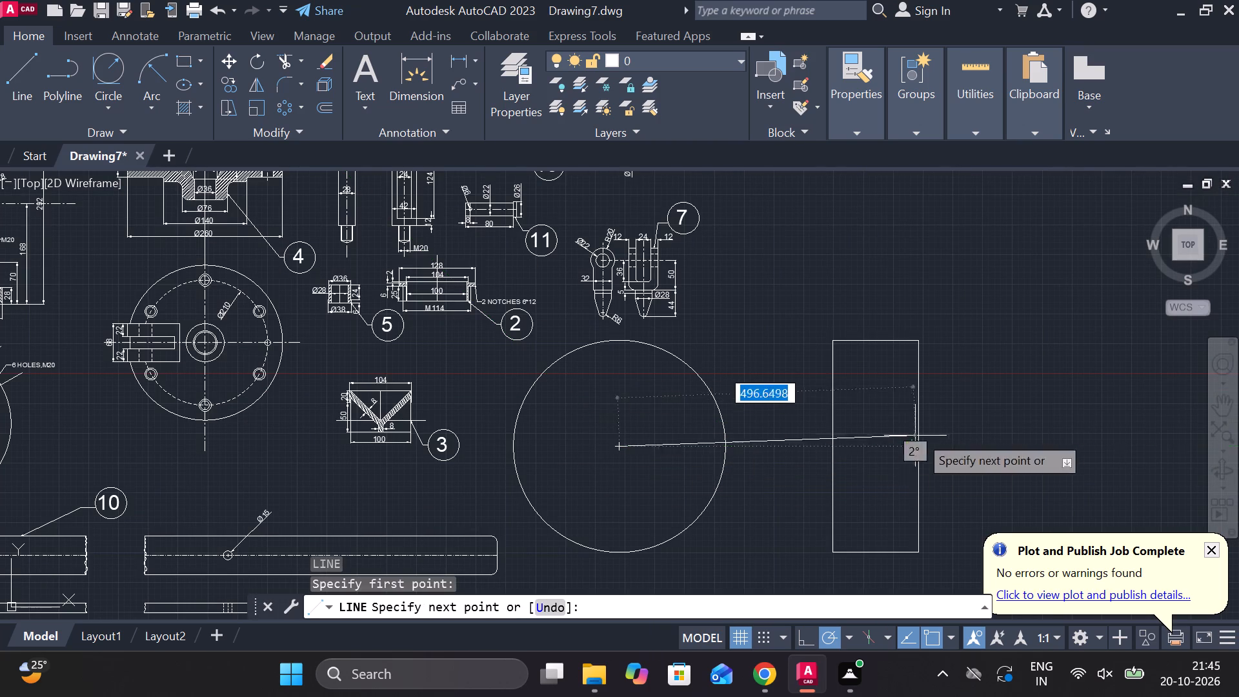
pyautogui.click(951, 437)
pyautogui.press('Escape')
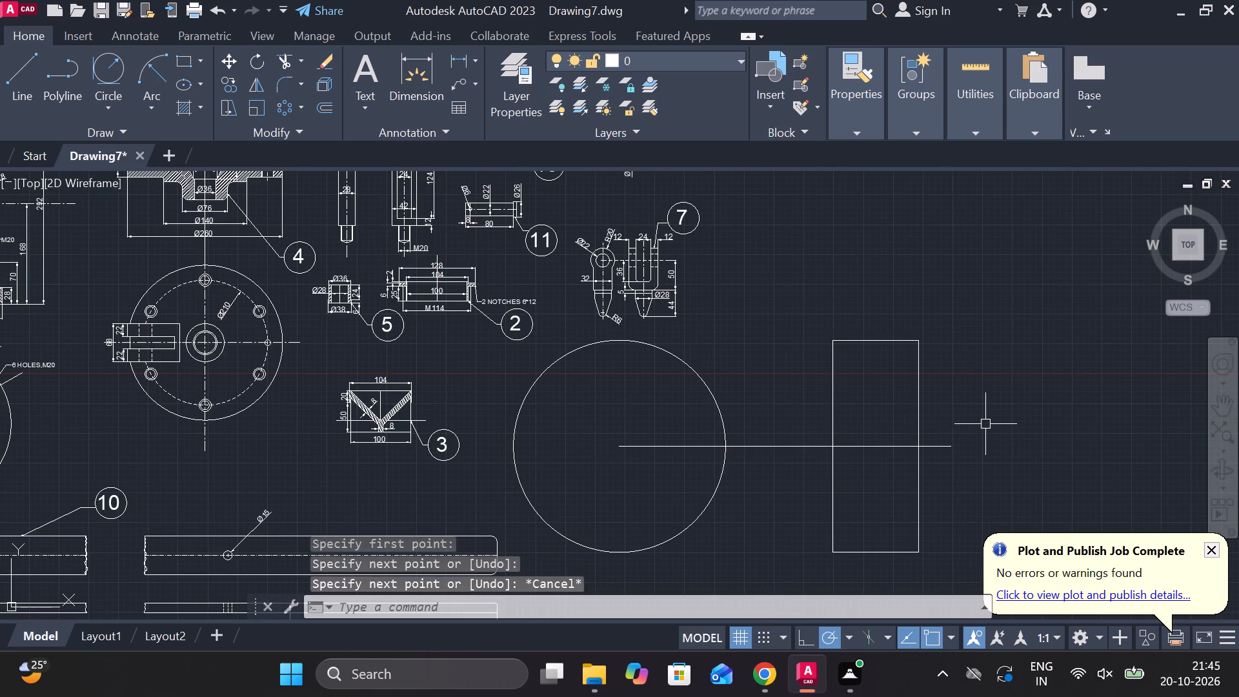
# Draw a vertical centre line through the side-view rectangle between the midpoints of its top and bottom edges.
pyautogui.press('l')
pyautogui.press('Return')
pyautogui.click(878, 343)
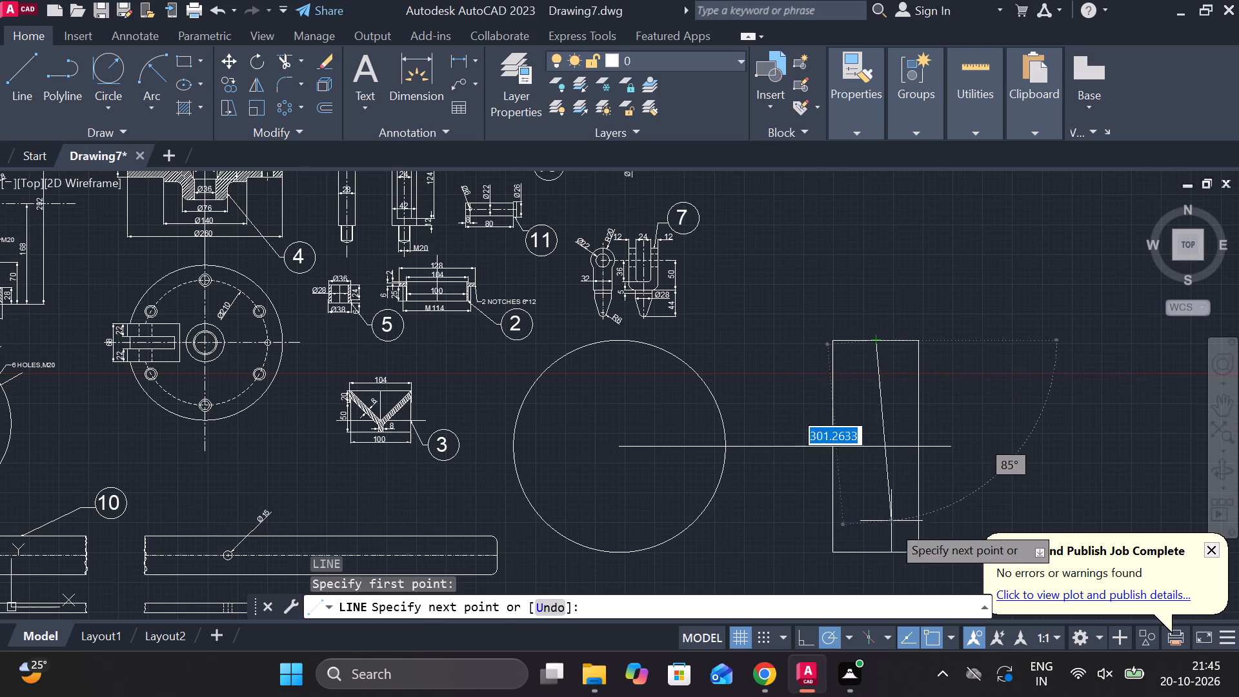
pyautogui.click(877, 556)
pyautogui.press('Escape')
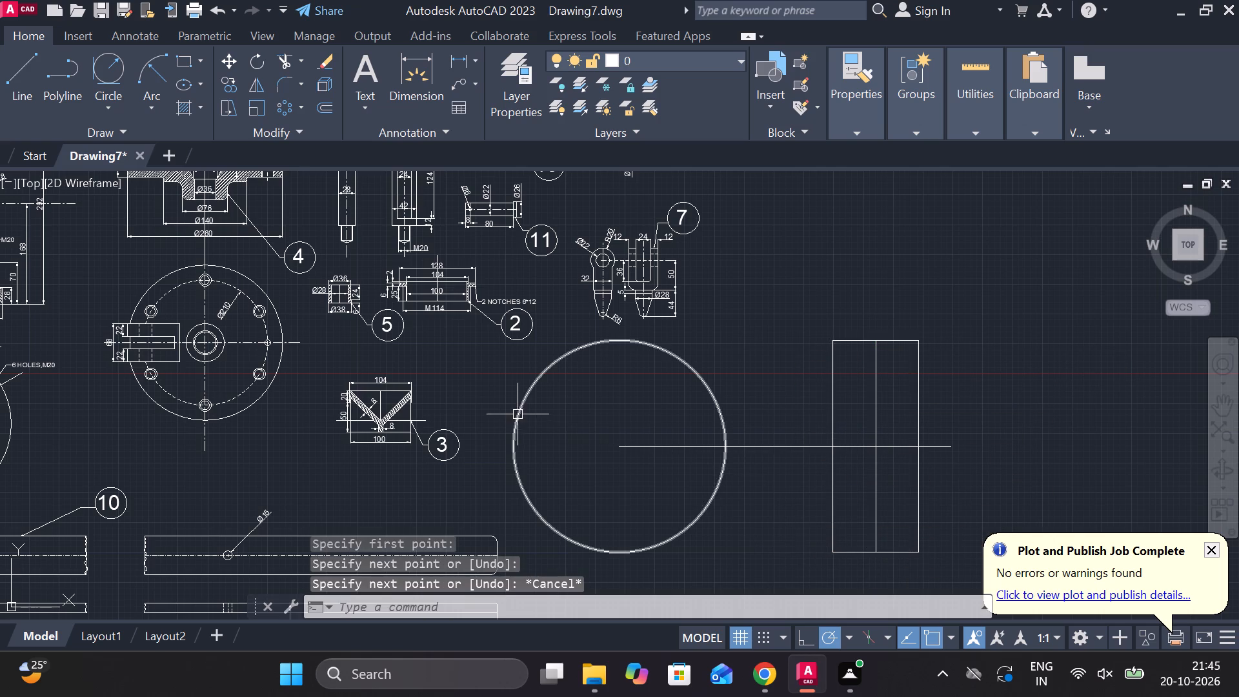
# Draw a vertical line from the centre of the 356 mm circle up to its top quadrant.
pyautogui.press('l')
pyautogui.press('Return')
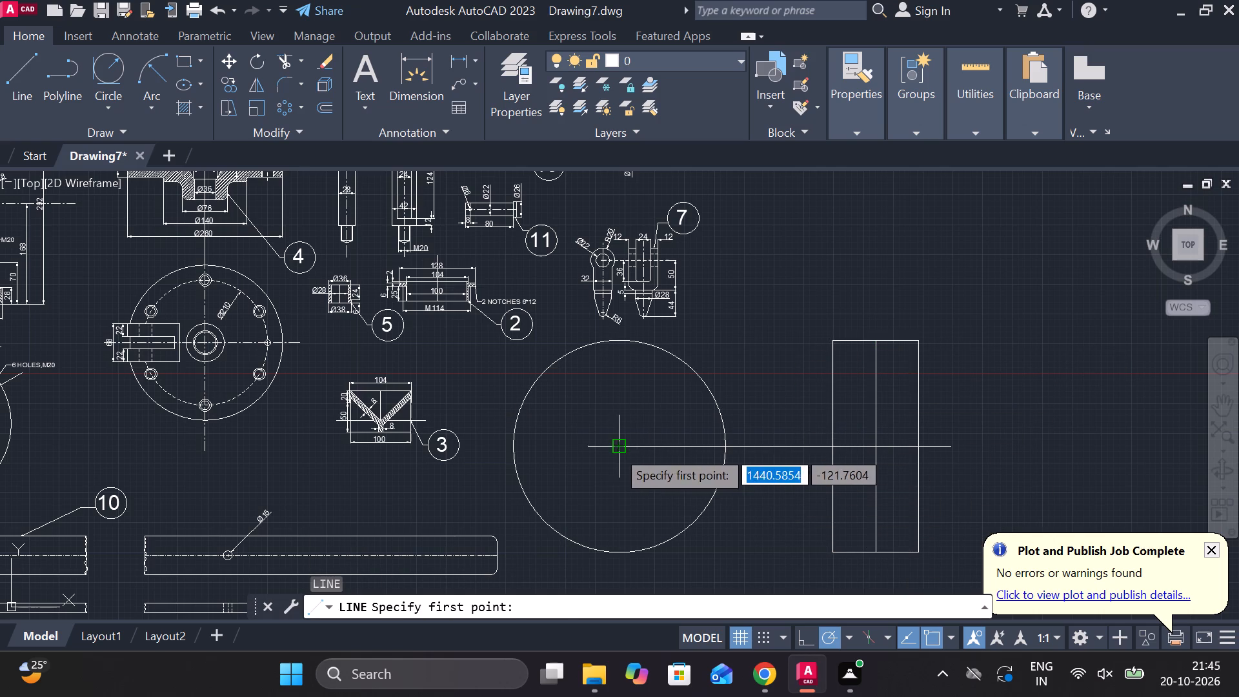
pyautogui.click(616, 449)
pyautogui.click(624, 340)
pyautogui.press('Escape')
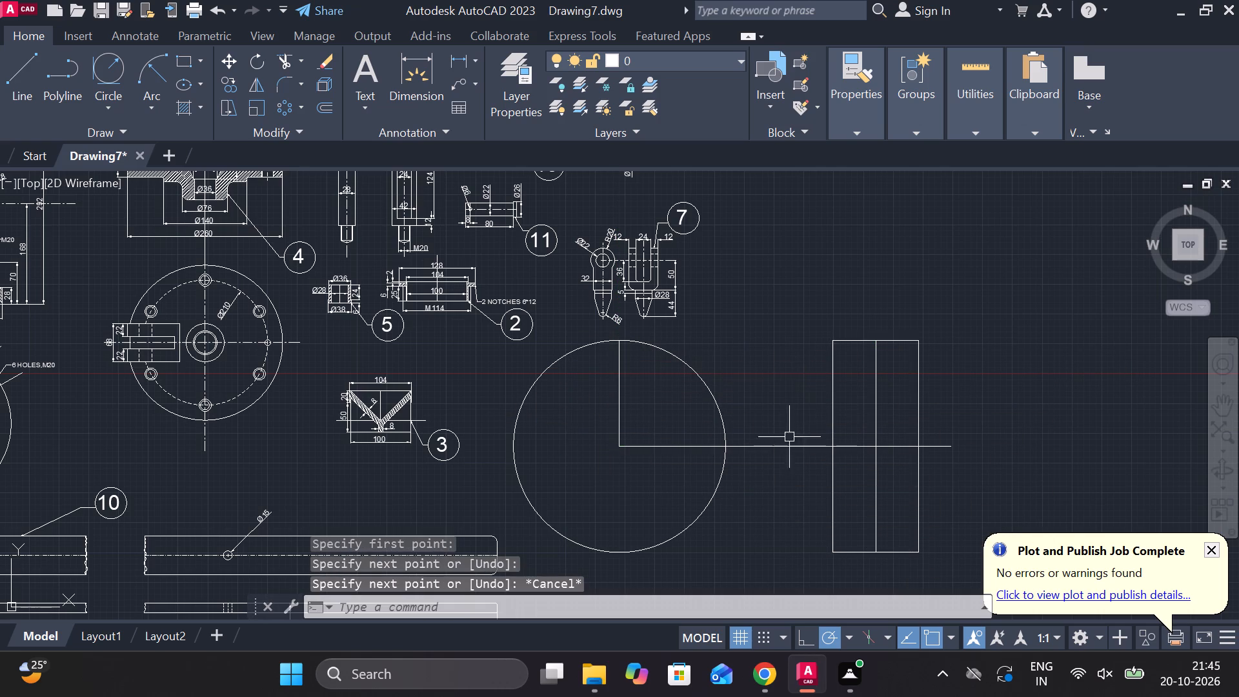
# Examine the circle and side-view rectangle with their construction lines, and the free space around them.
pyautogui.moveTo(803, 456); pyautogui.dragTo(731, 452, button='middle')
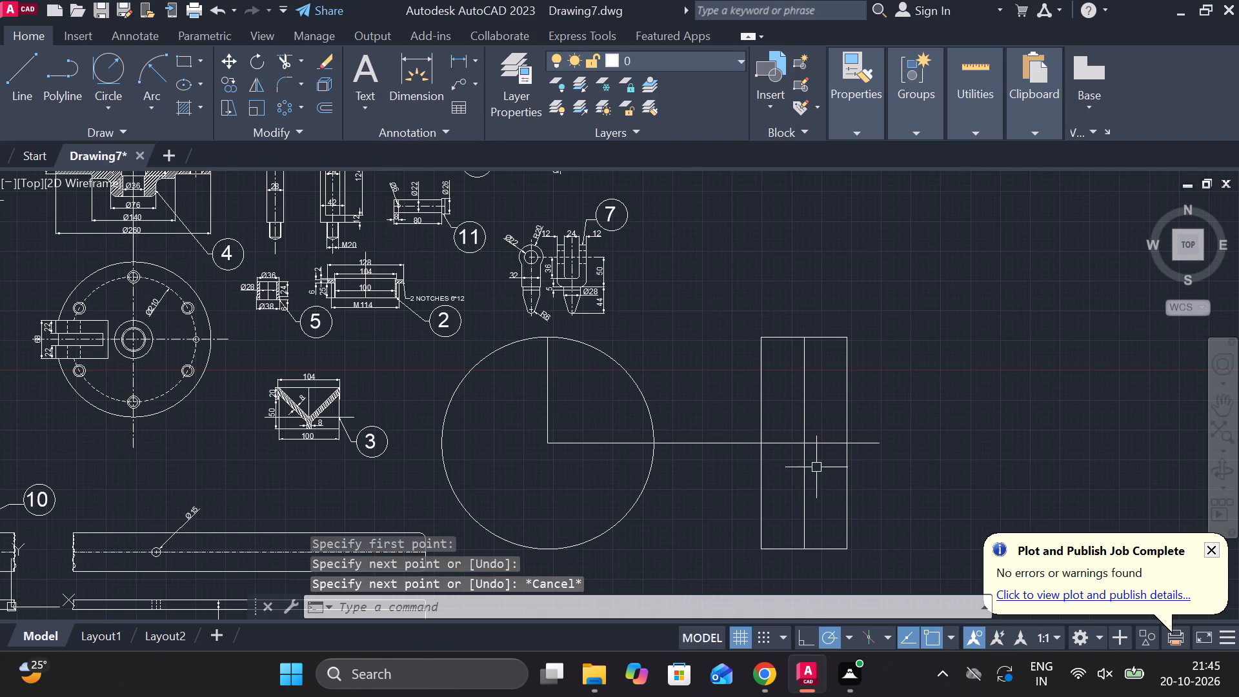
pyautogui.scroll(1, 818, 467)
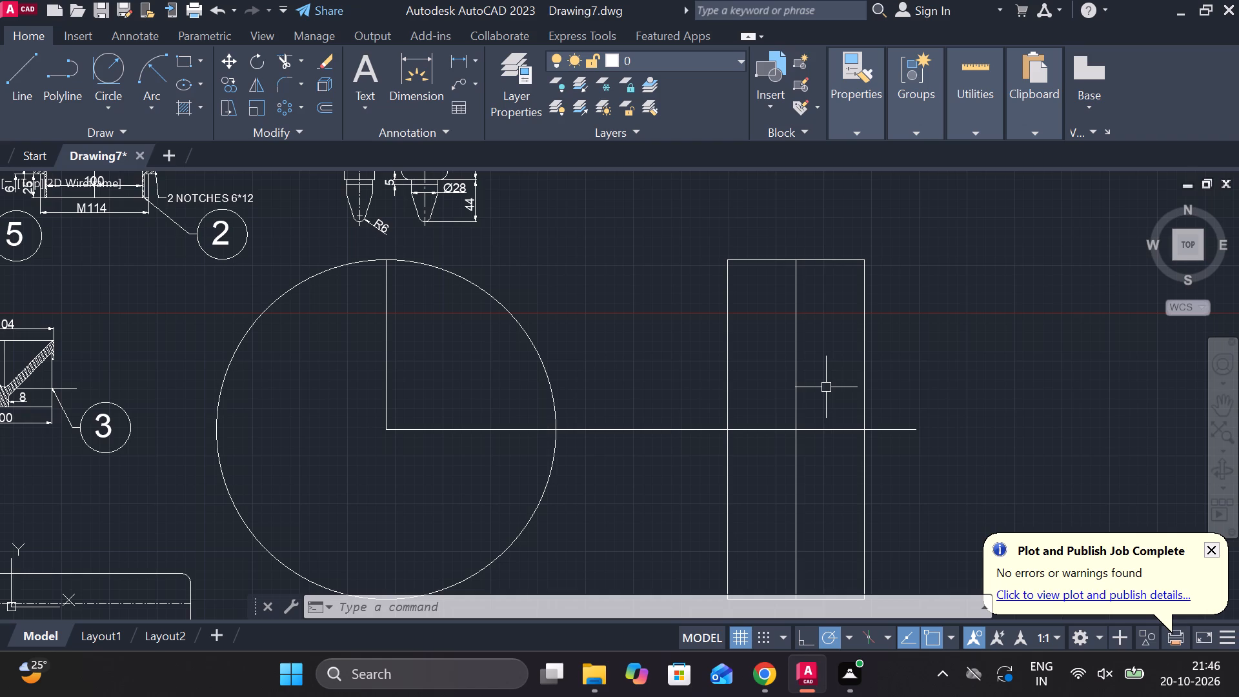
pyautogui.moveTo(831, 425); pyautogui.dragTo(797, 407, button='middle')
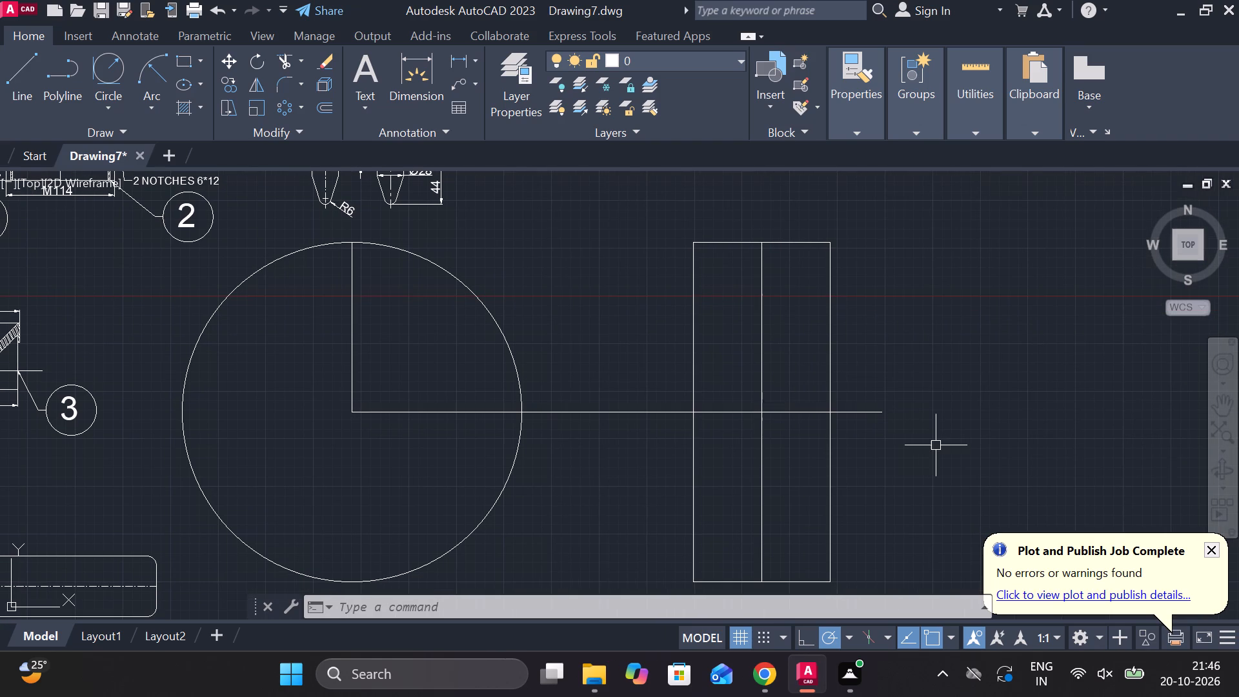
pyautogui.press('0')
pyautogui.press('Escape')
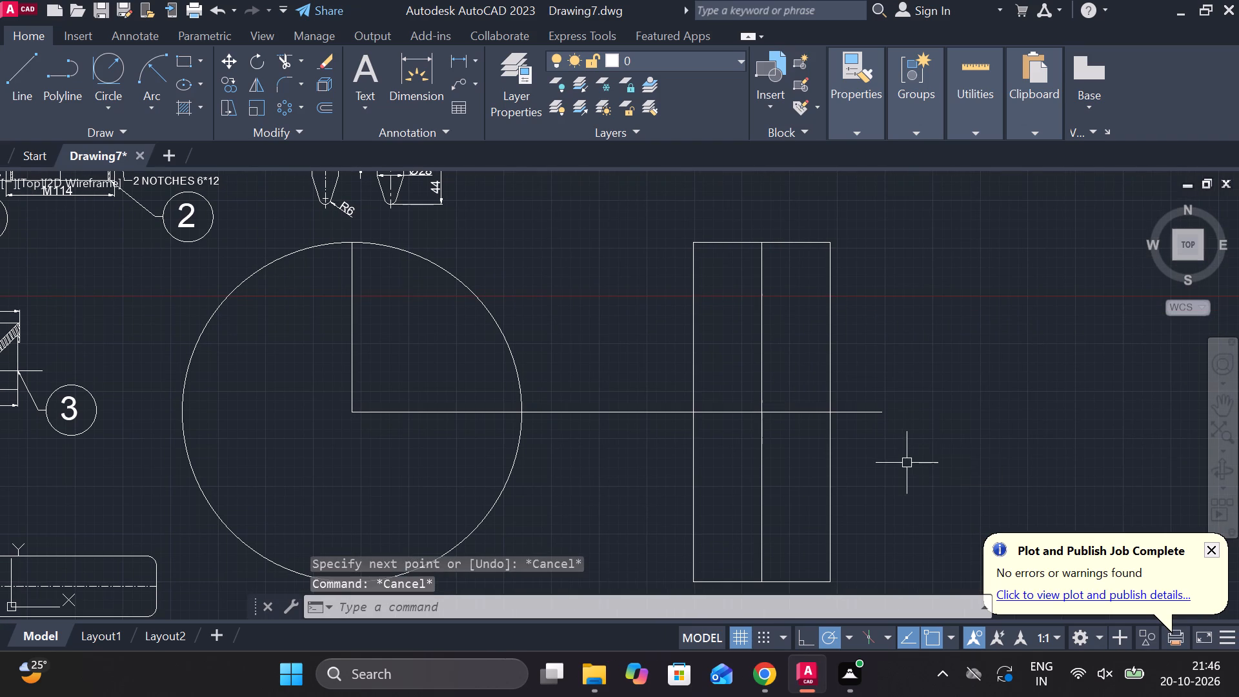
pyautogui.moveTo(906, 462); pyautogui.dragTo(876, 441, button='middle')
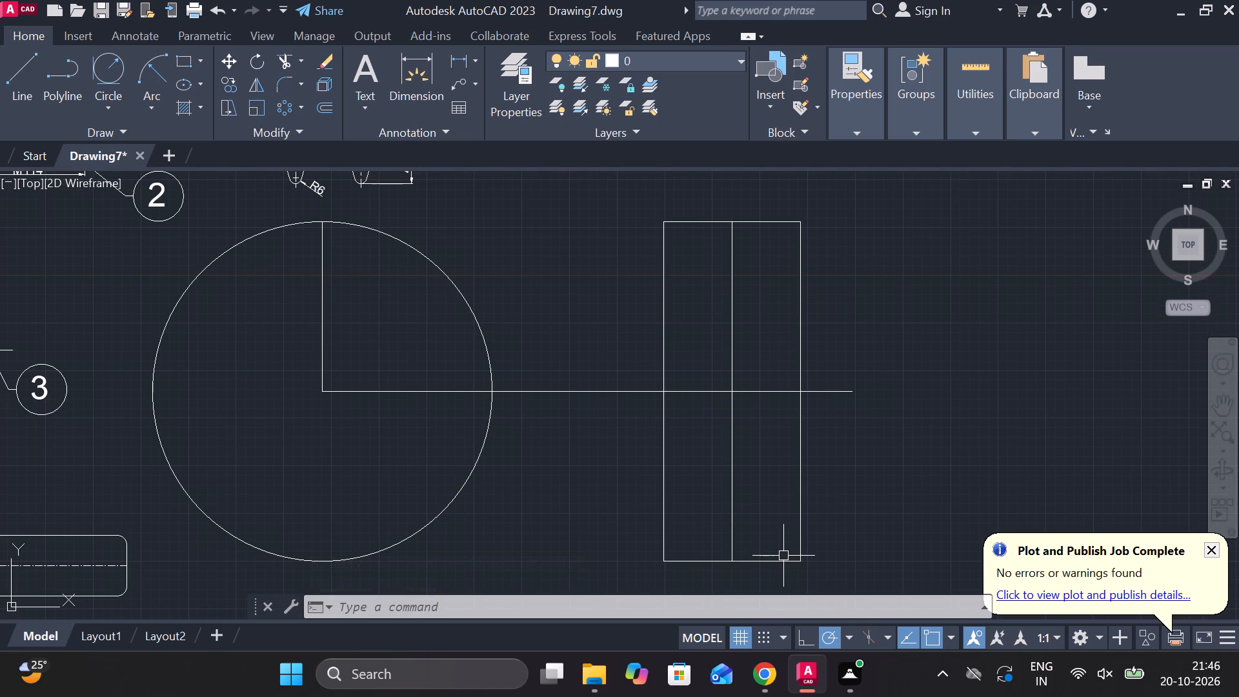
pyautogui.moveTo(510, 512); pyautogui.dragTo(617, 536, button='middle')
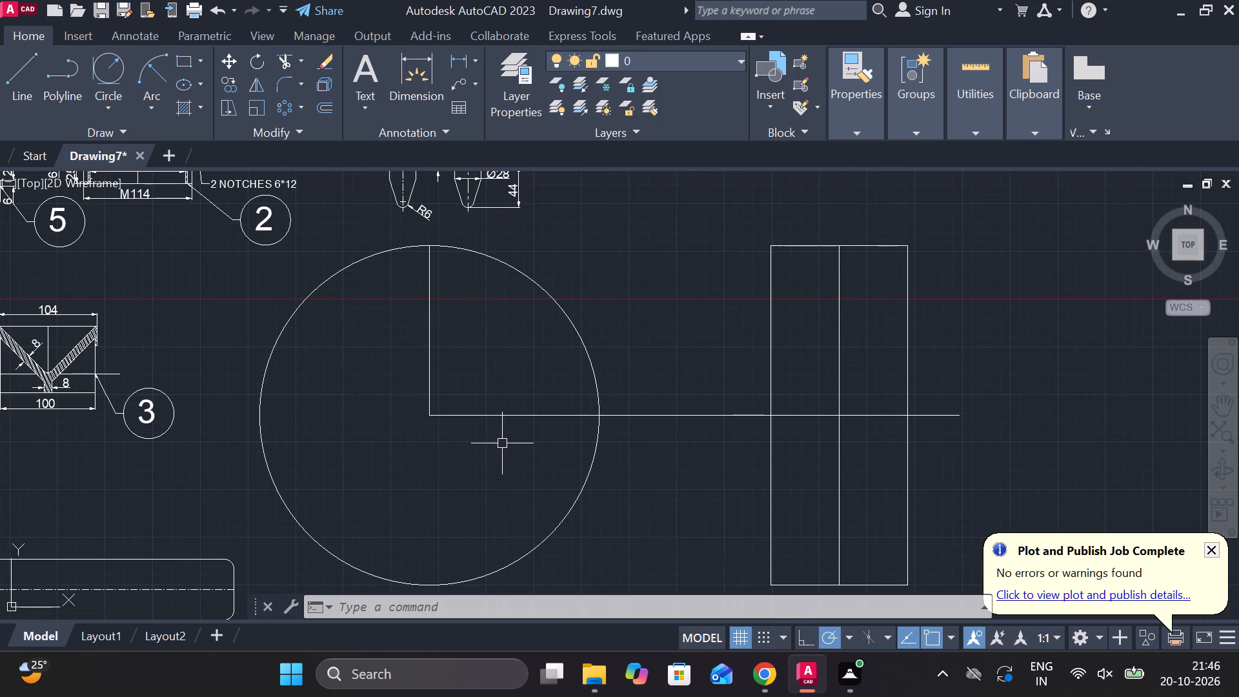
pyautogui.scroll(-1, 601, 480)
pyautogui.moveTo(641, 497); pyautogui.dragTo(594, 492, button='middle')
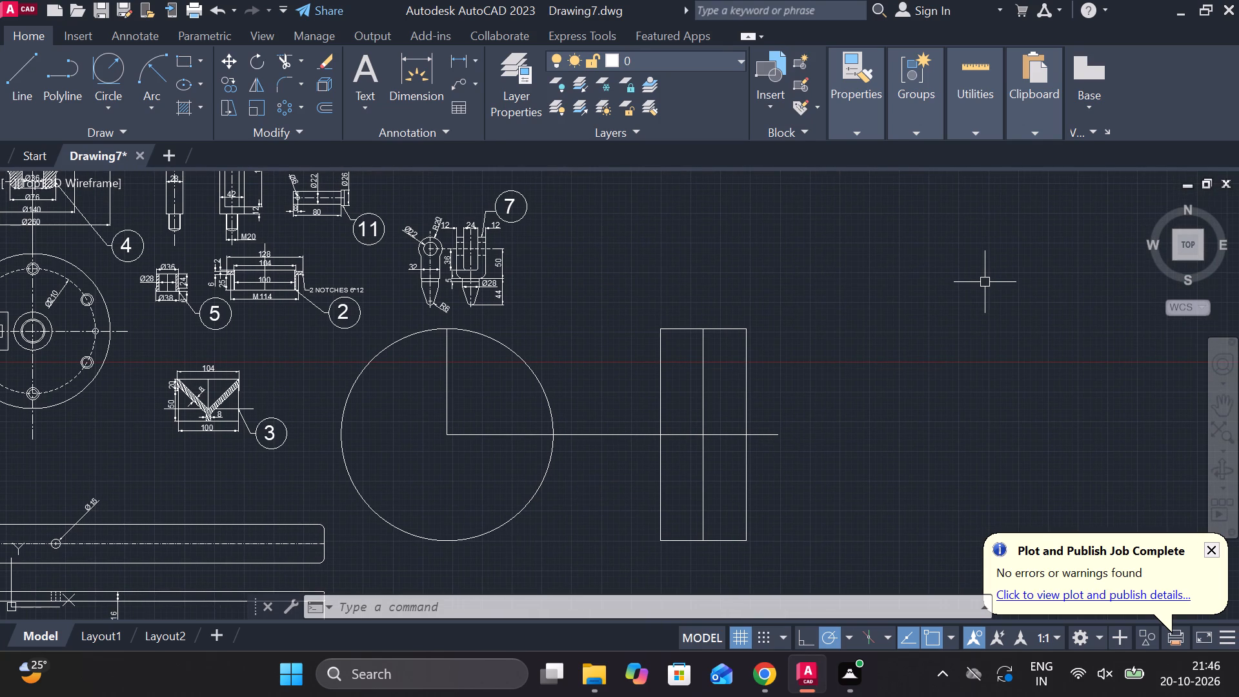
# Draw a separate upright rectangle 66 mm wide and 222 mm high in the clear space beyond the side view.
pyautogui.press('l')
pyautogui.press('Return')
pyautogui.click(874, 251)
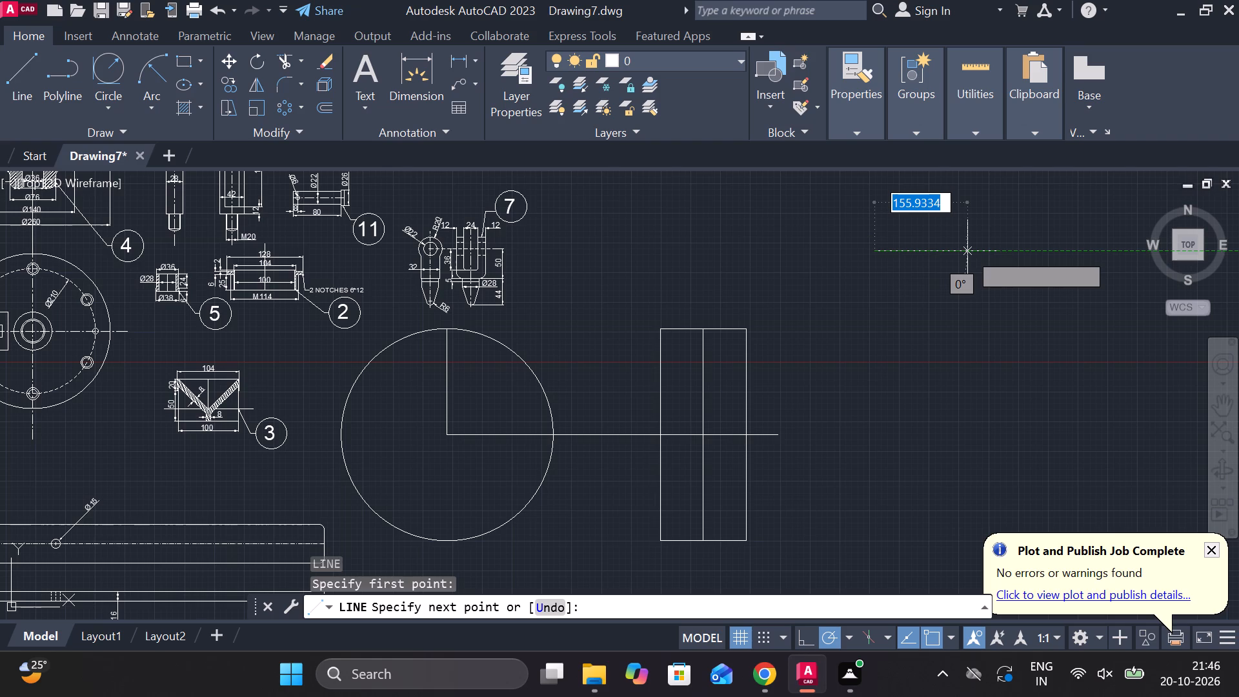
pyautogui.write('66')
pyautogui.press('space')
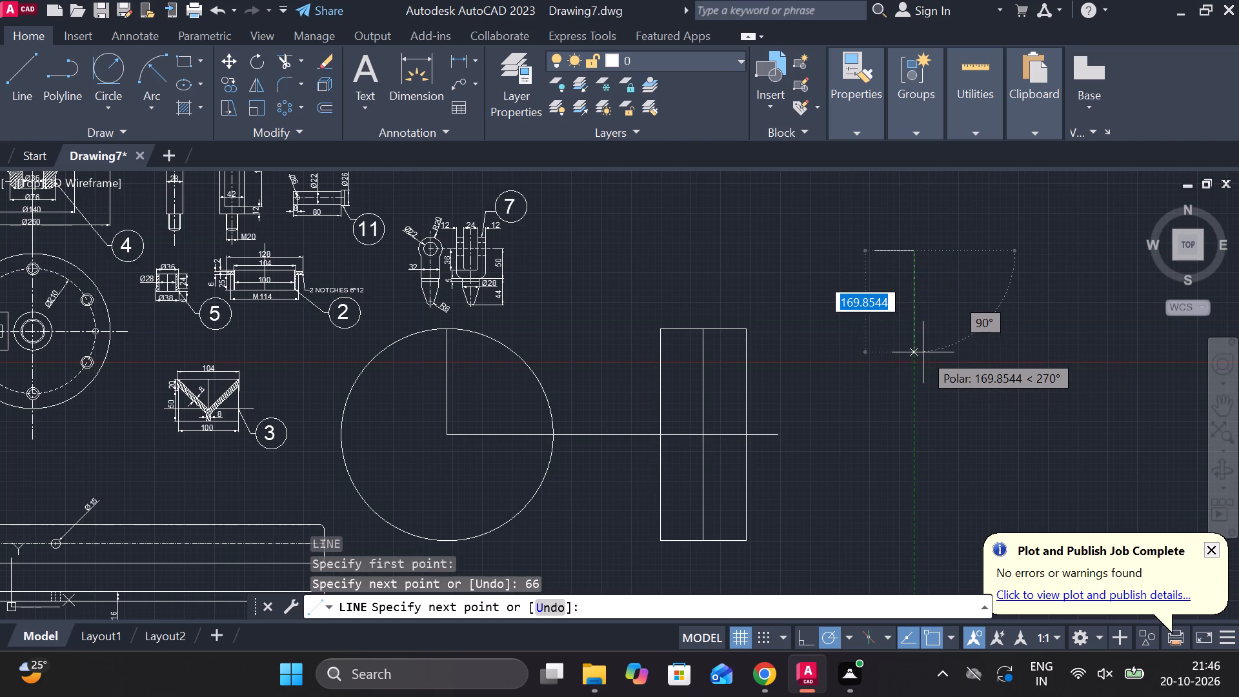
pyautogui.write('222')
pyautogui.press('space')
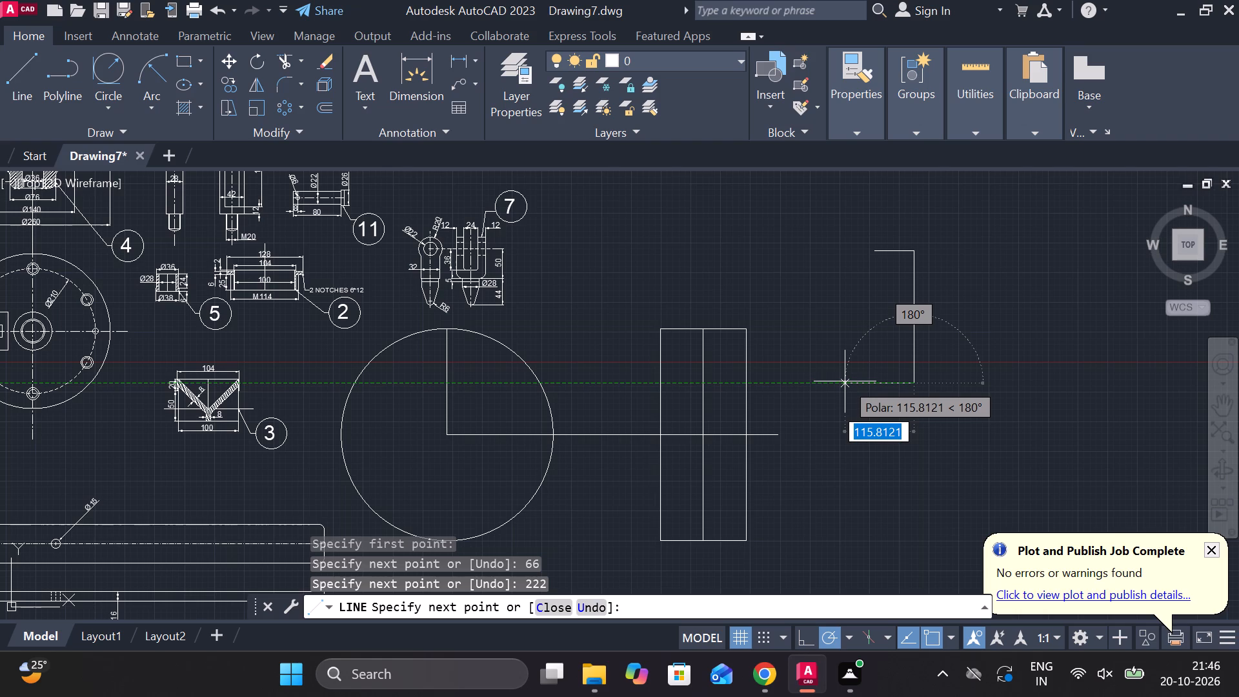
pyautogui.write('66')
pyautogui.press('space')
pyautogui.click(874, 253)
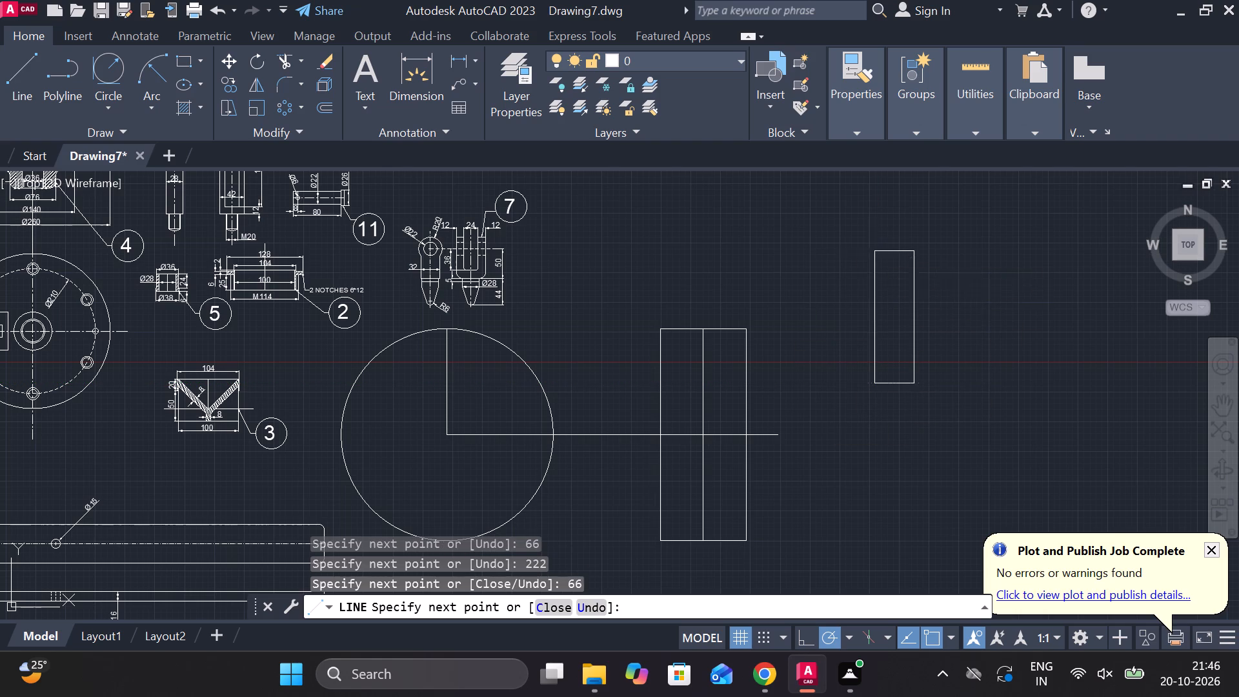
pyautogui.press('Escape')
pyautogui.press('Escape')
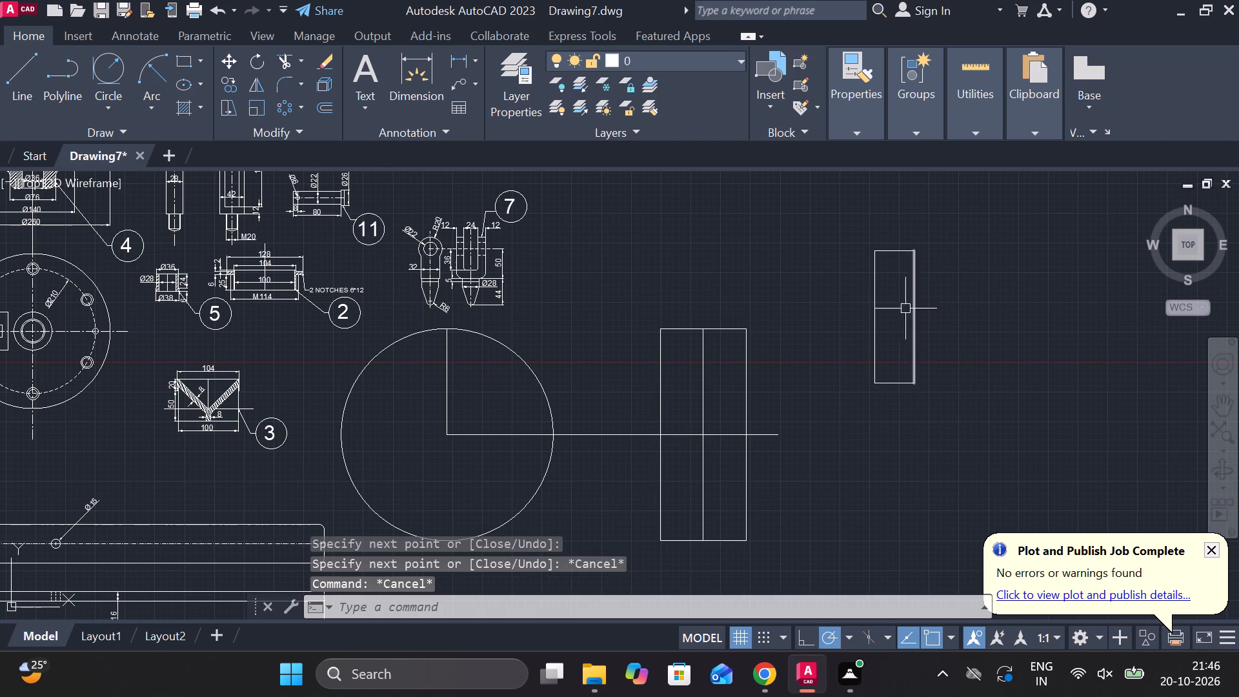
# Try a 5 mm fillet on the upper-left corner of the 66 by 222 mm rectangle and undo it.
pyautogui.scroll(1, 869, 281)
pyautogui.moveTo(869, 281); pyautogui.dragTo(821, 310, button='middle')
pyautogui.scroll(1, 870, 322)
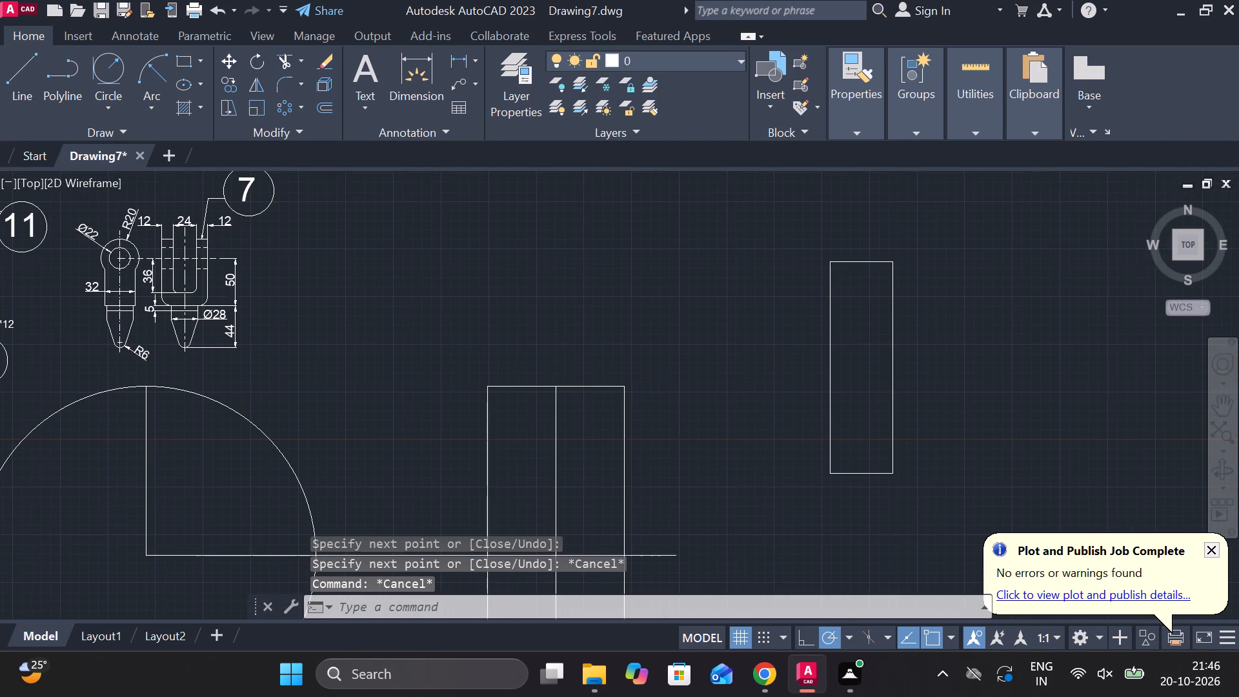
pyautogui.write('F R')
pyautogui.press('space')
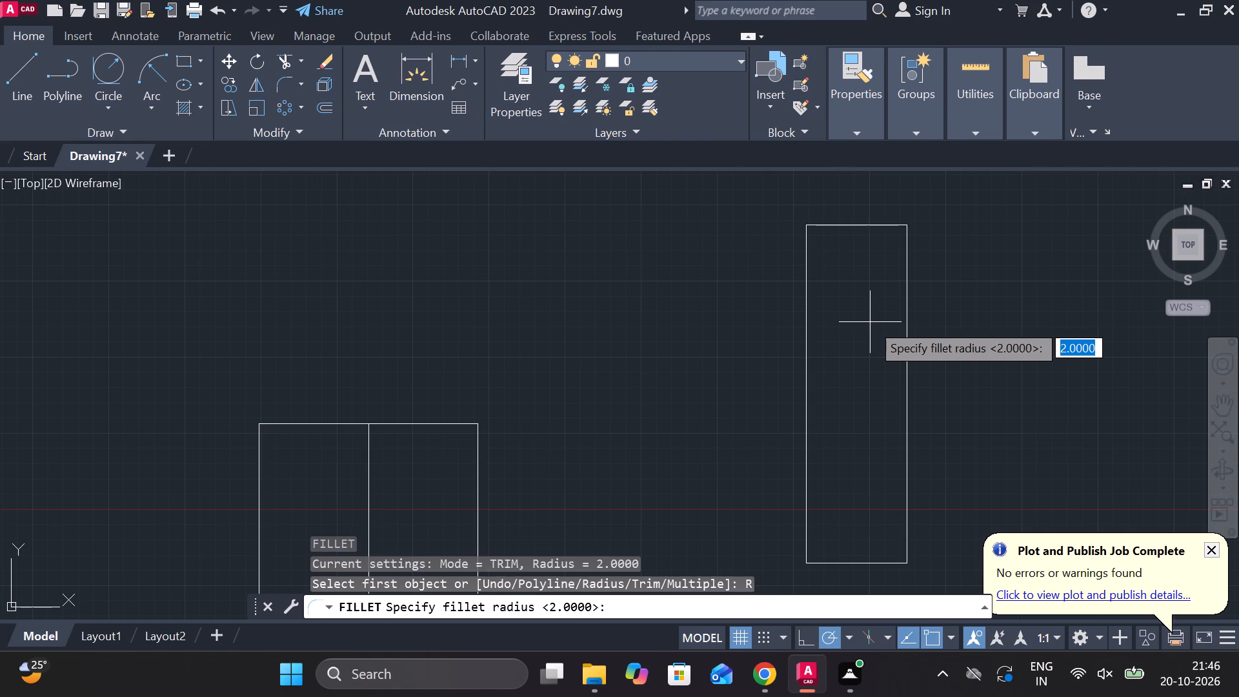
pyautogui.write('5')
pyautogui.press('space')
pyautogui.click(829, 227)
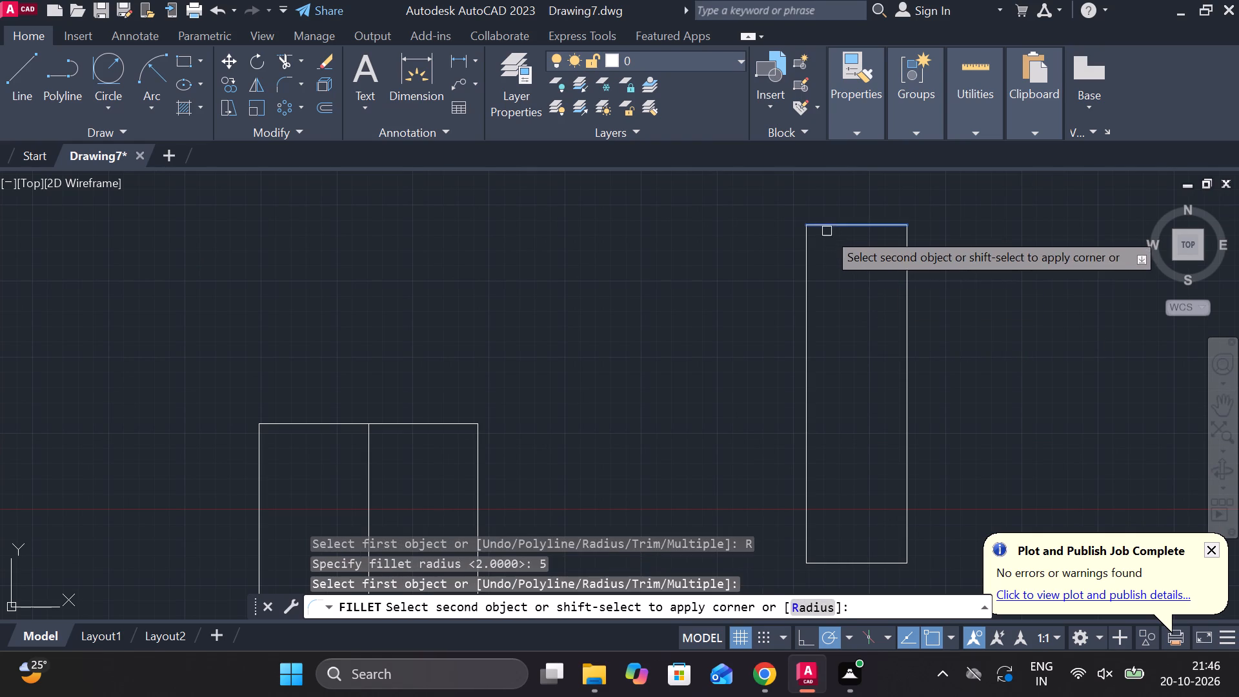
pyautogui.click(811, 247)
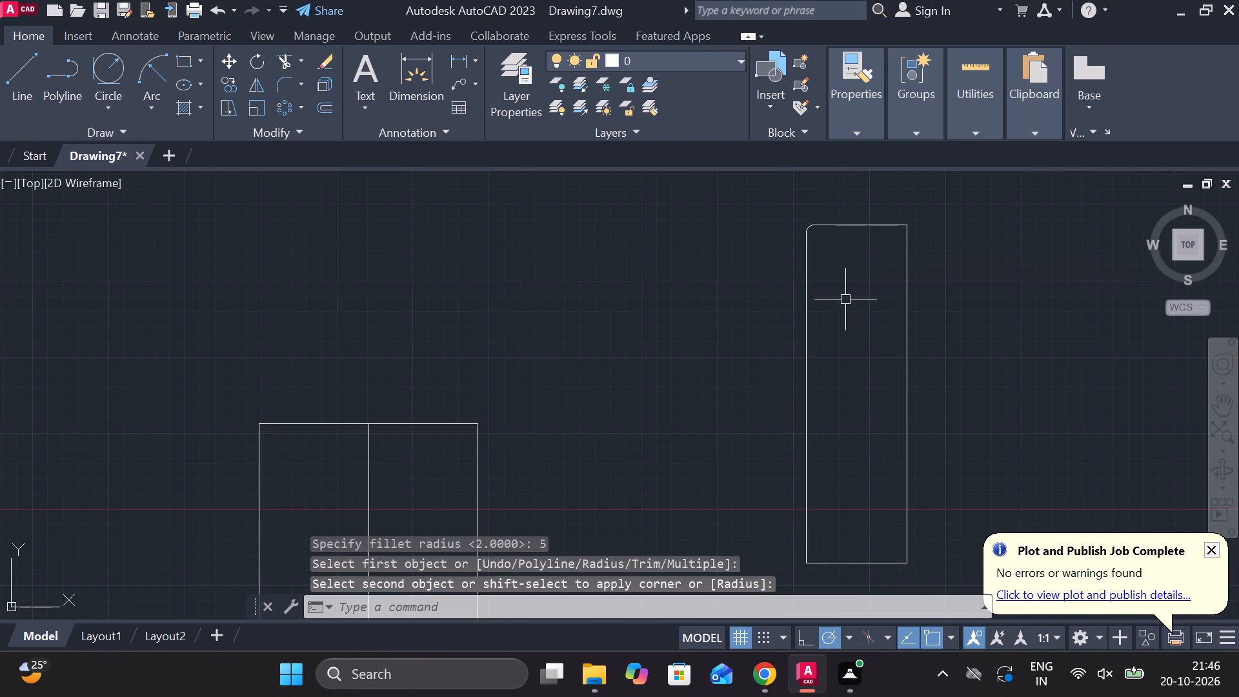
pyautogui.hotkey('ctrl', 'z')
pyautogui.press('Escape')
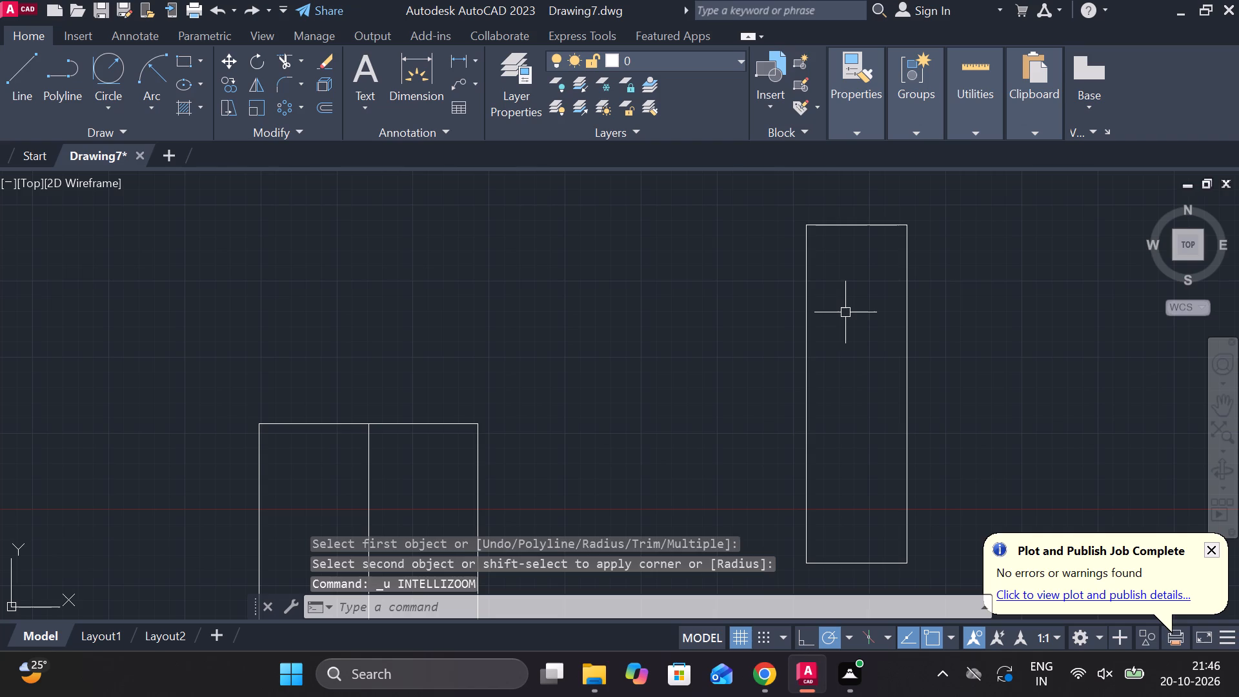
# Fillet both upper corners of the 66 by 222 mm rectangle with a 10 mm radius.
pyautogui.write('F')
pyautogui.press('space')
pyautogui.write('R 10')
pyautogui.press('Return')
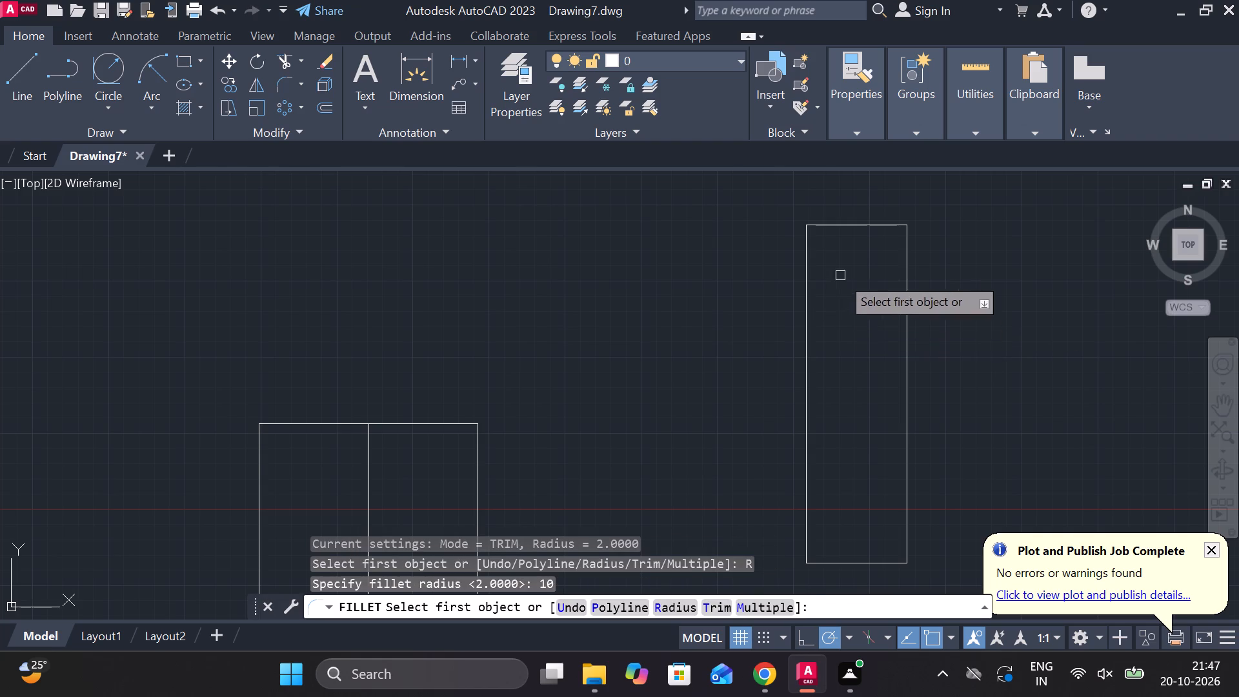
pyautogui.click(831, 222)
pyautogui.click(809, 257)
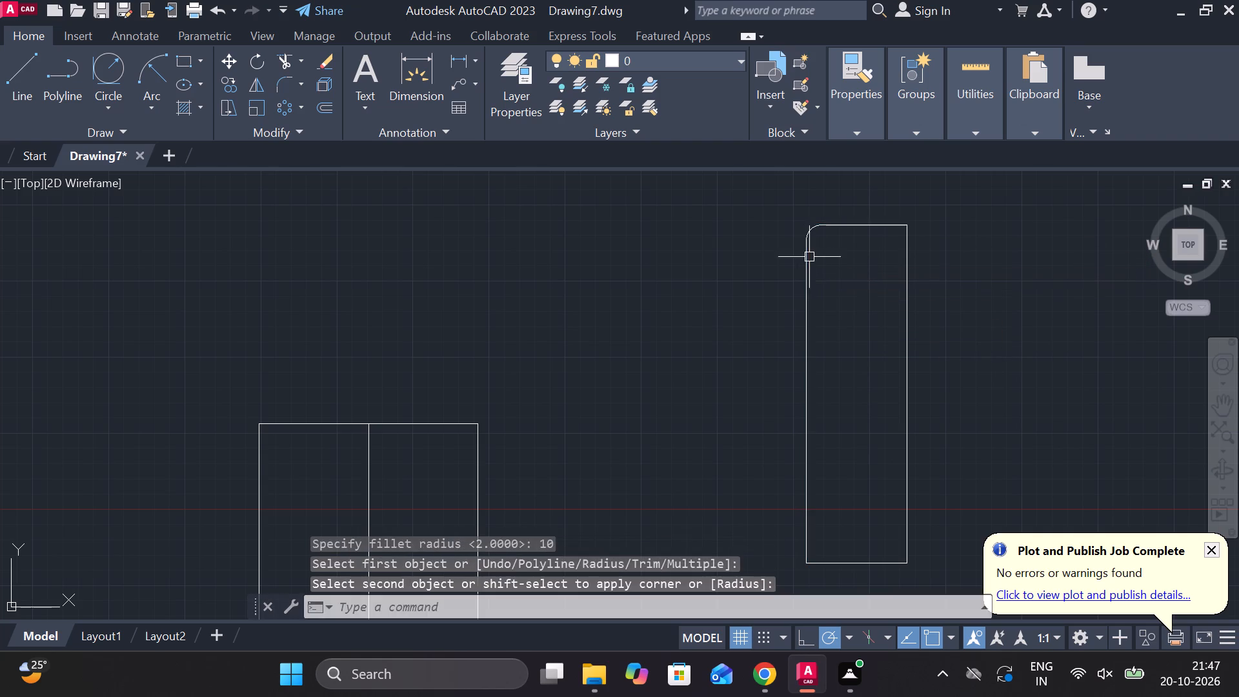
pyautogui.press('space')
pyautogui.click(875, 225)
pyautogui.click(903, 255)
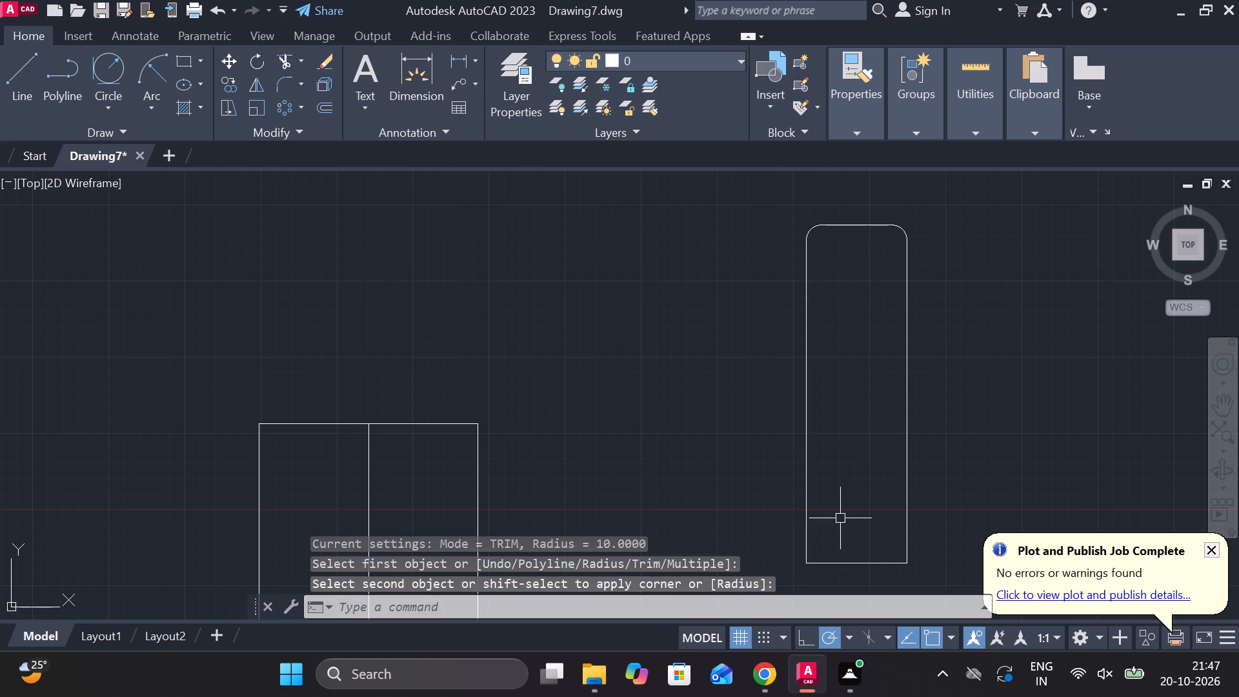
# Fillet both lower corners of the 66 by 222 mm rectangle with the same 10 mm radius.
pyautogui.press('space')
pyautogui.click(801, 547)
pyautogui.click(801, 541)
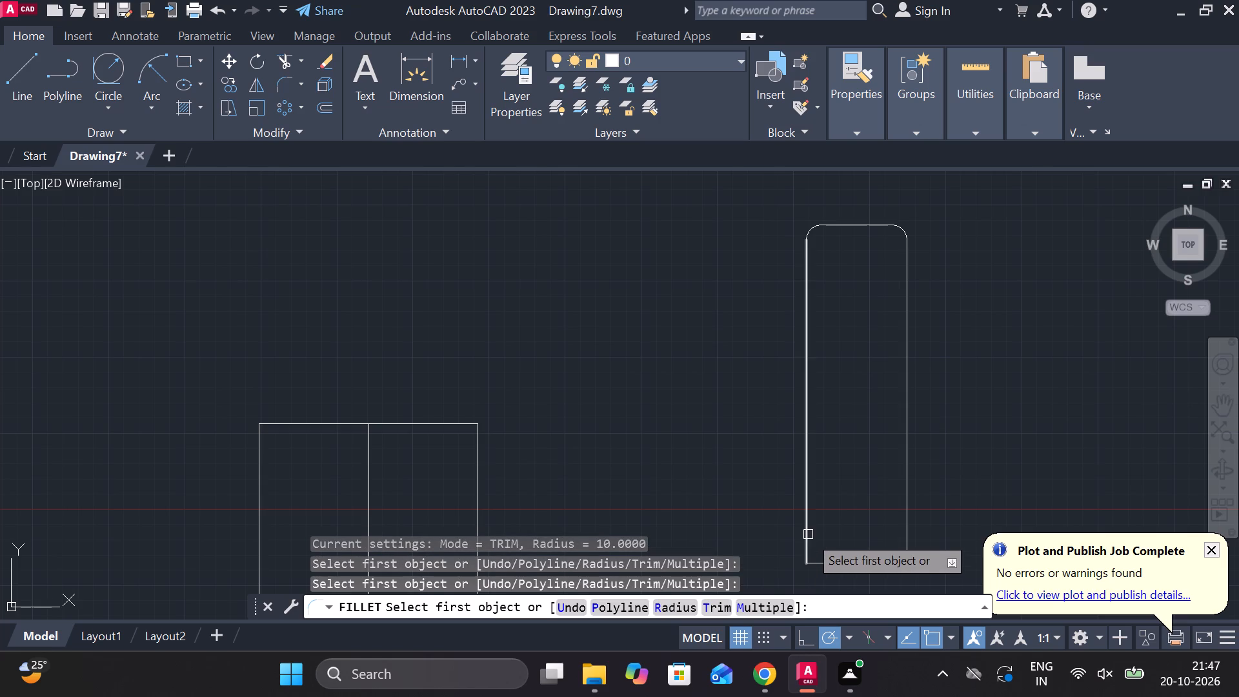
pyautogui.click(808, 534)
pyautogui.click(820, 561)
pyautogui.press('space')
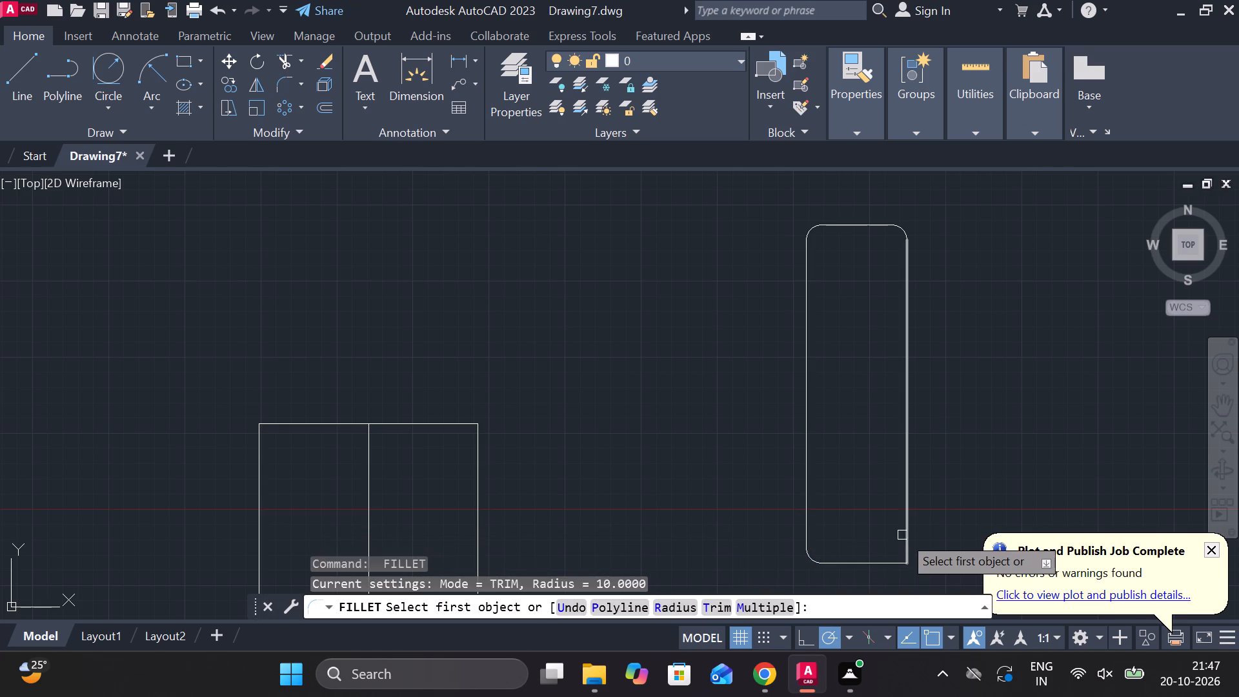
pyautogui.click(902, 535)
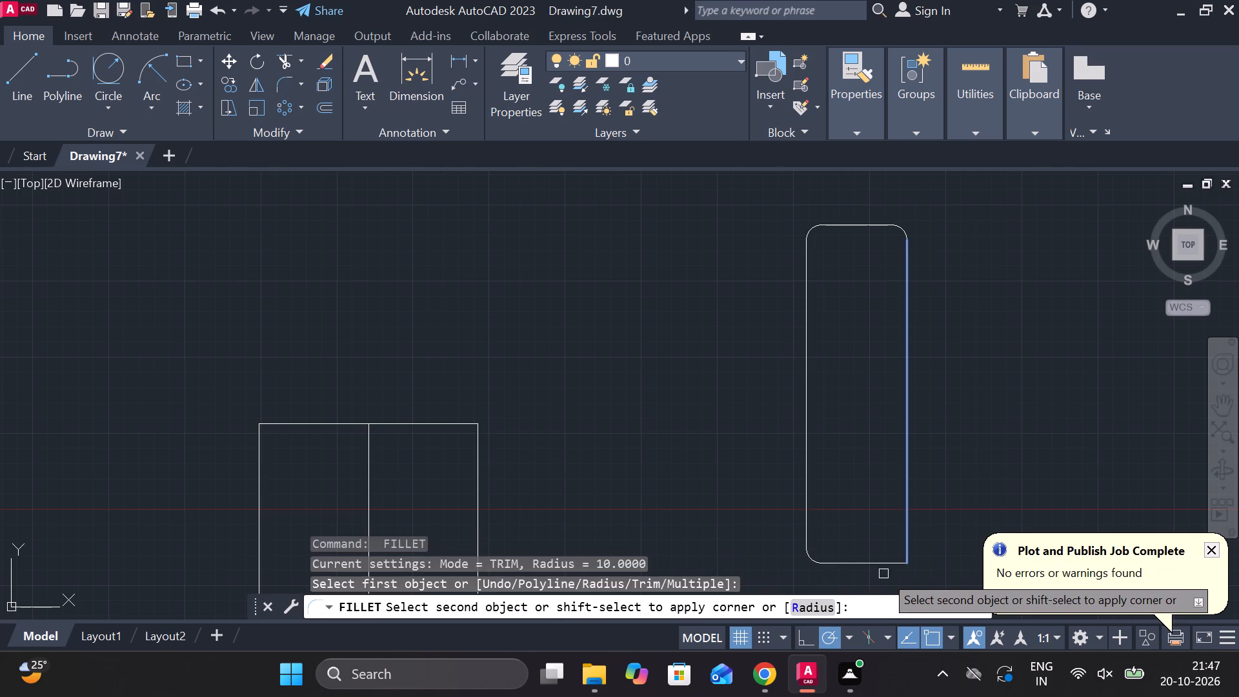
pyautogui.click(881, 564)
pyautogui.scroll(-1, 942, 505)
pyautogui.moveTo(938, 500); pyautogui.dragTo(902, 447, button='middle')
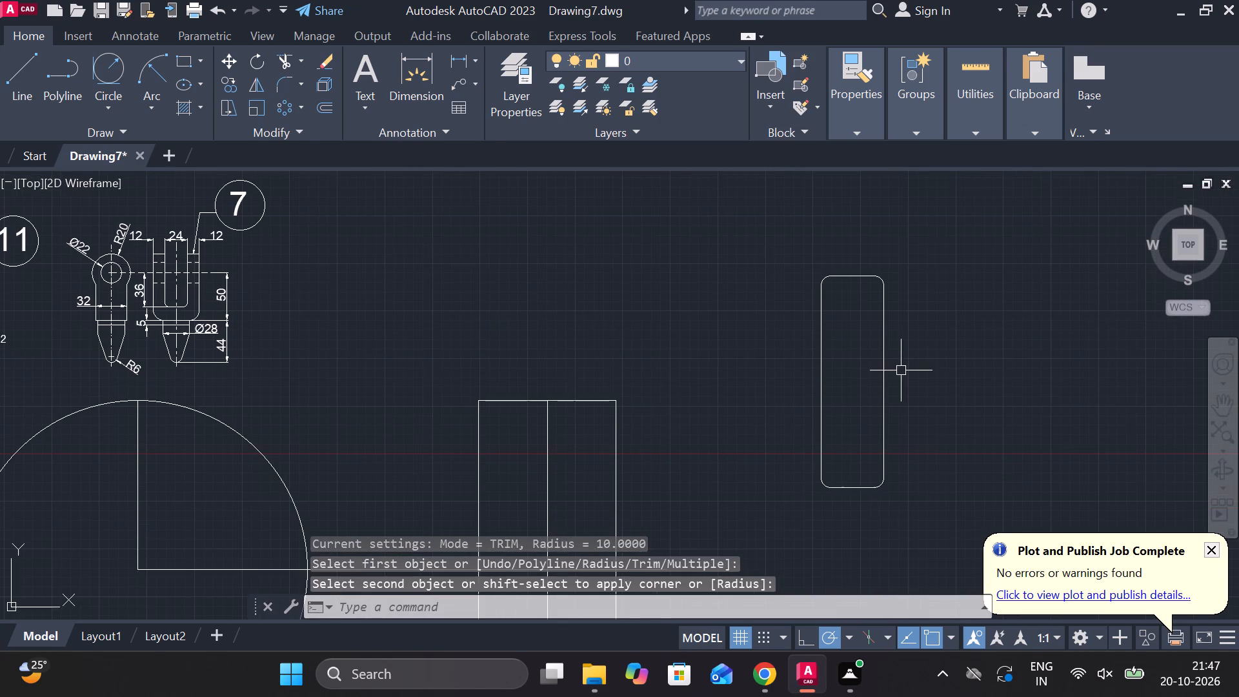
pyautogui.press('Escape')
# Set the linetype of the whole rounded 66 by 222 mm rectangle to DASHED.
pyautogui.moveTo(789, 247); pyautogui.dragTo(810, 265)
pyautogui.click(918, 561)
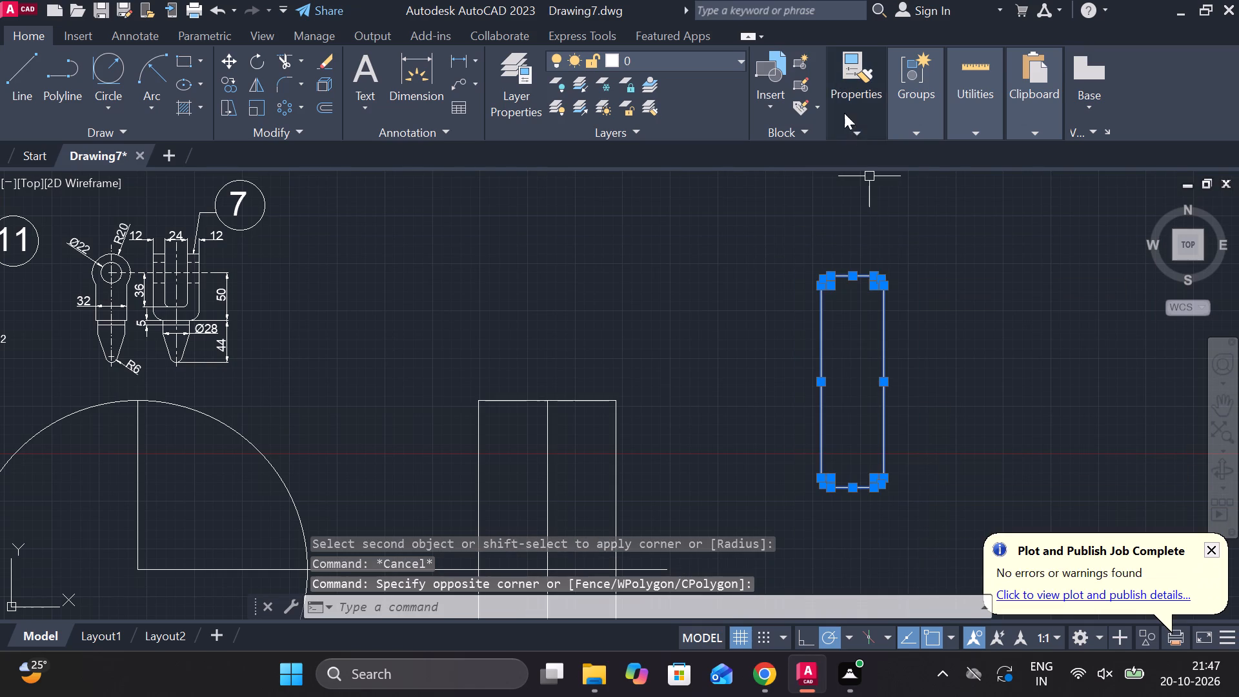
pyautogui.click(852, 128)
pyautogui.click(1025, 203)
pyautogui.click(1022, 322)
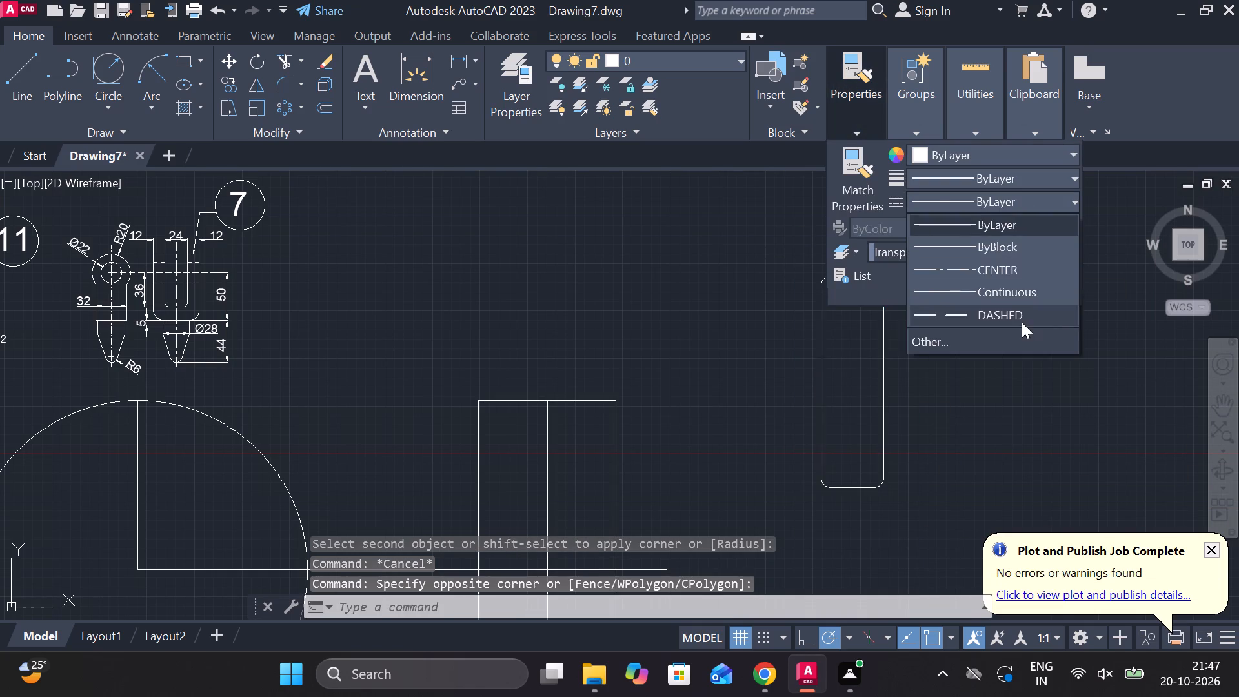
pyautogui.press('Escape')
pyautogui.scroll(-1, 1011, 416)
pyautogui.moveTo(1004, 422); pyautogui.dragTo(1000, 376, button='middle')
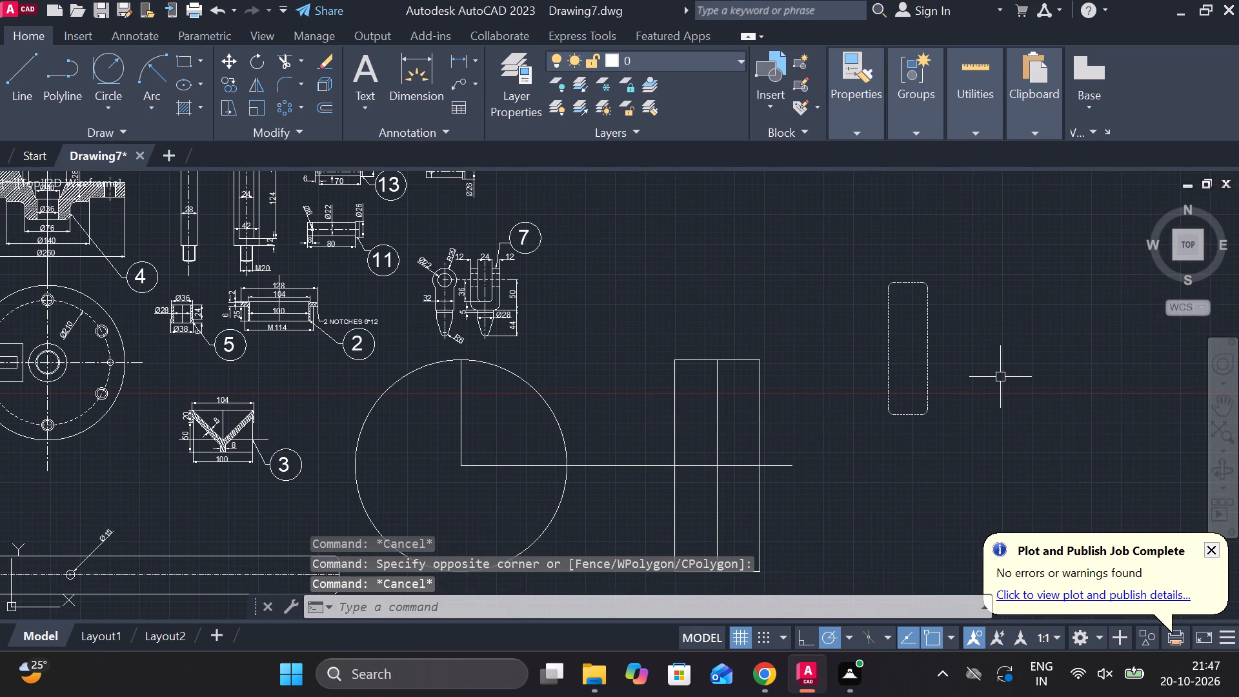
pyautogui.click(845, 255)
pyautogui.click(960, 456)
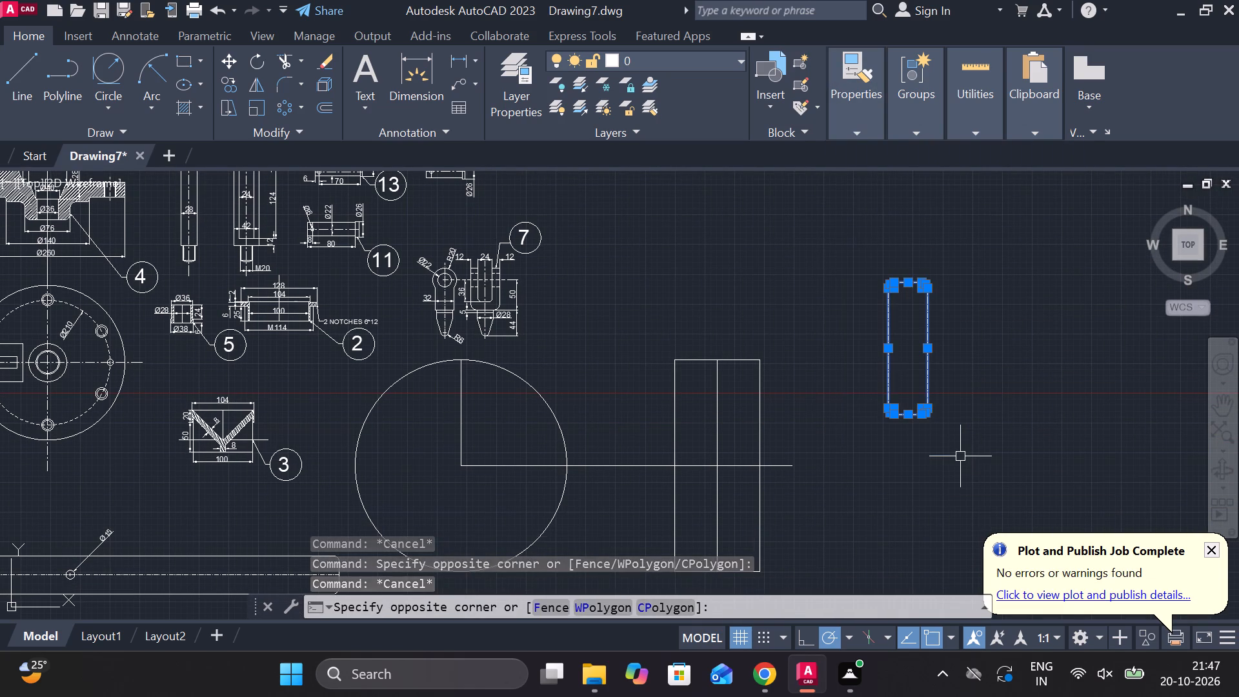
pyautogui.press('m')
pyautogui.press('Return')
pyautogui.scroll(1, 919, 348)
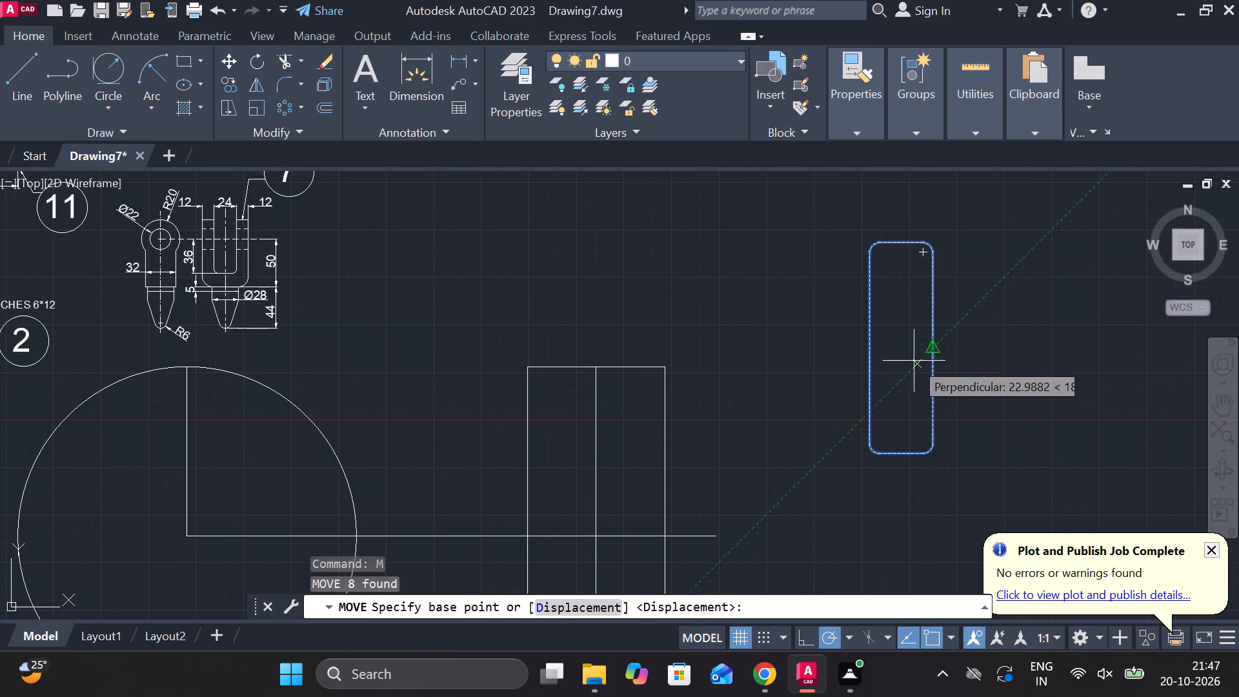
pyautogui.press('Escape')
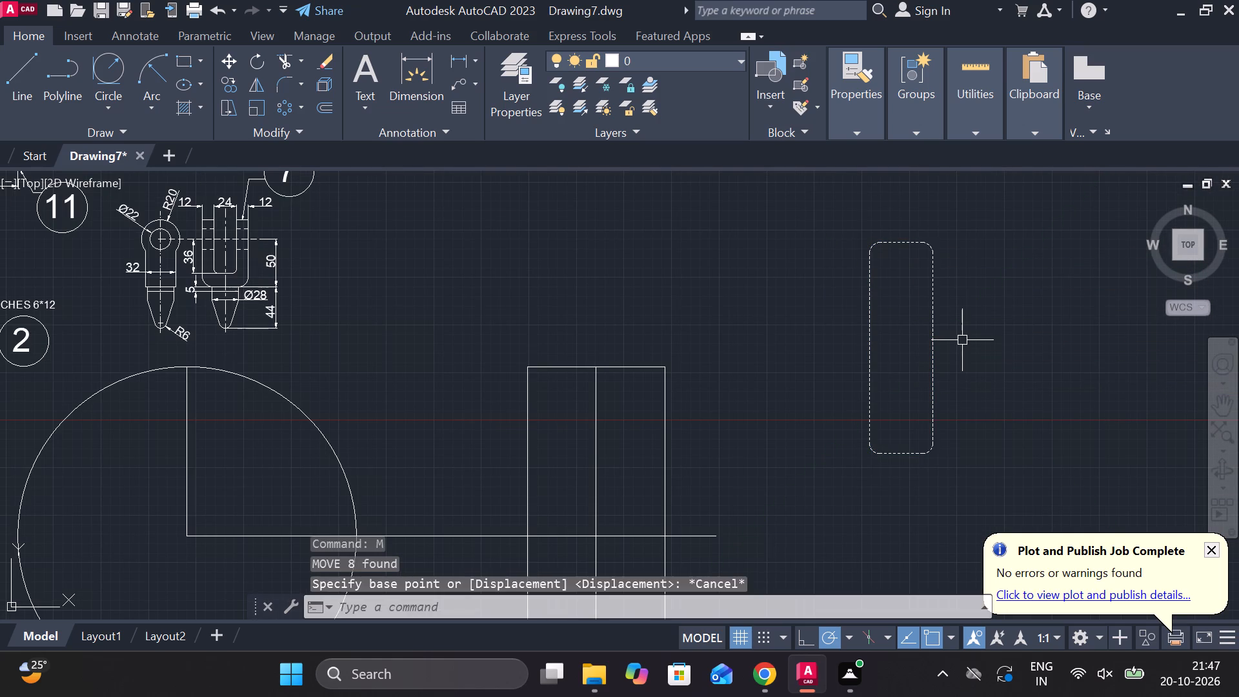
# Draw a horizontal and a vertical line through the side midpoints of the dashed rounded rectangle, each running slightly past its far side.
pyautogui.press('l')
pyautogui.press('Return')
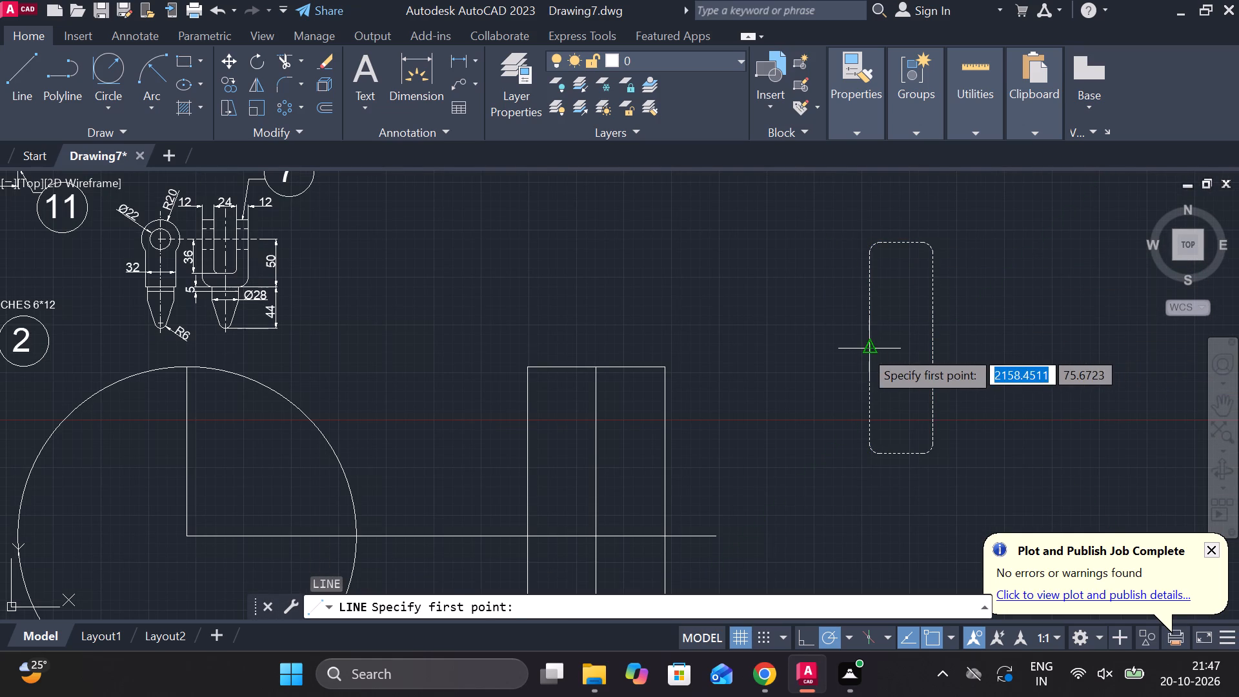
pyautogui.click(863, 349)
pyautogui.click(951, 344)
pyautogui.press('Escape')
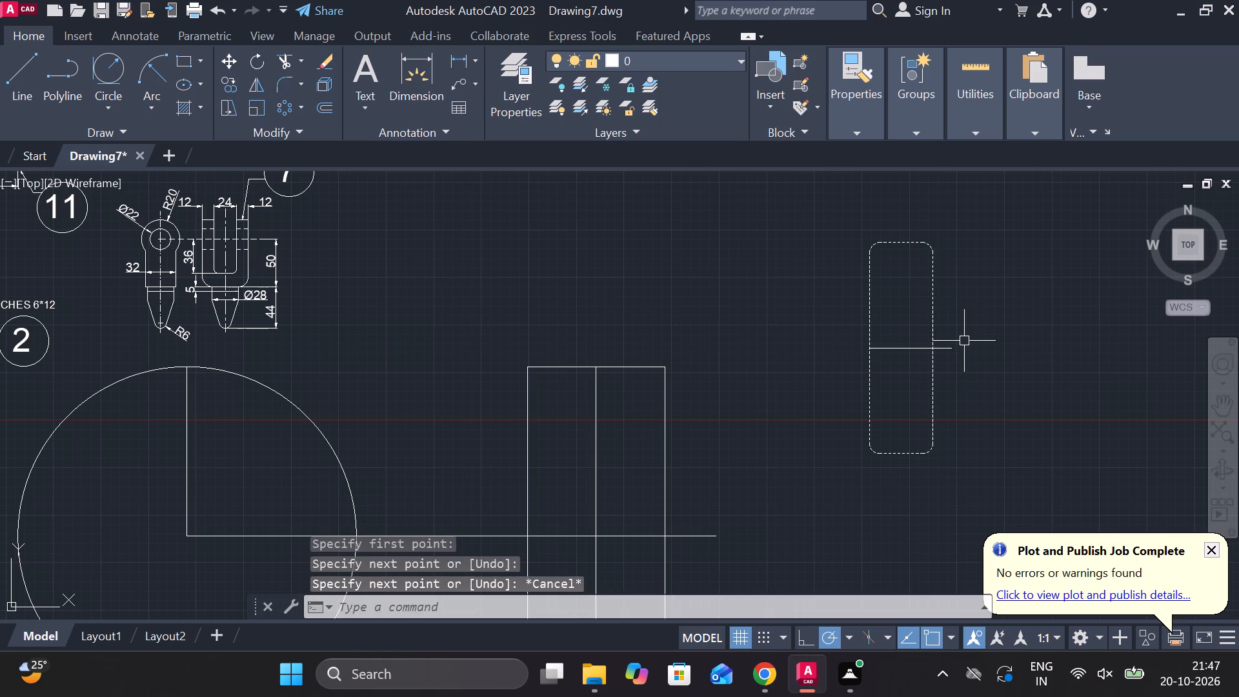
pyautogui.press('space')
pyautogui.click(897, 237)
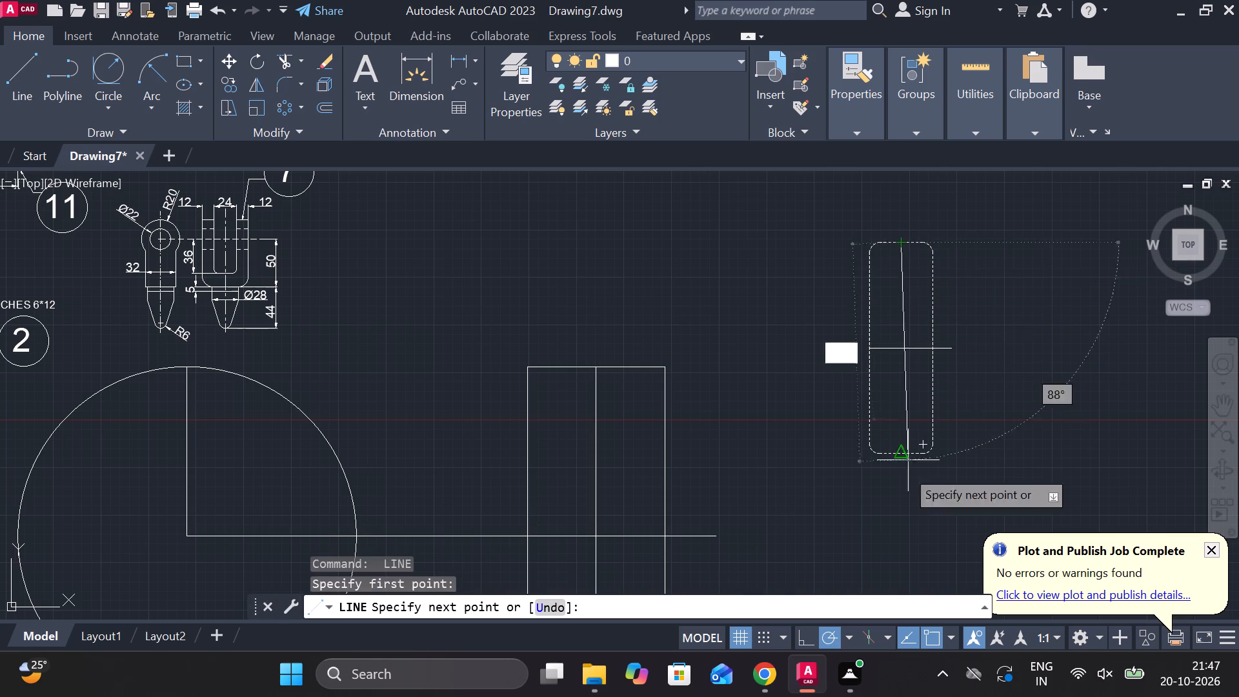
pyautogui.click(900, 494)
pyautogui.press('Escape')
# Move the dashed rounded rectangle with its two midlines from their intersection to the centre of the 356 mm circle.
pyautogui.moveTo(825, 206); pyautogui.dragTo(827, 212)
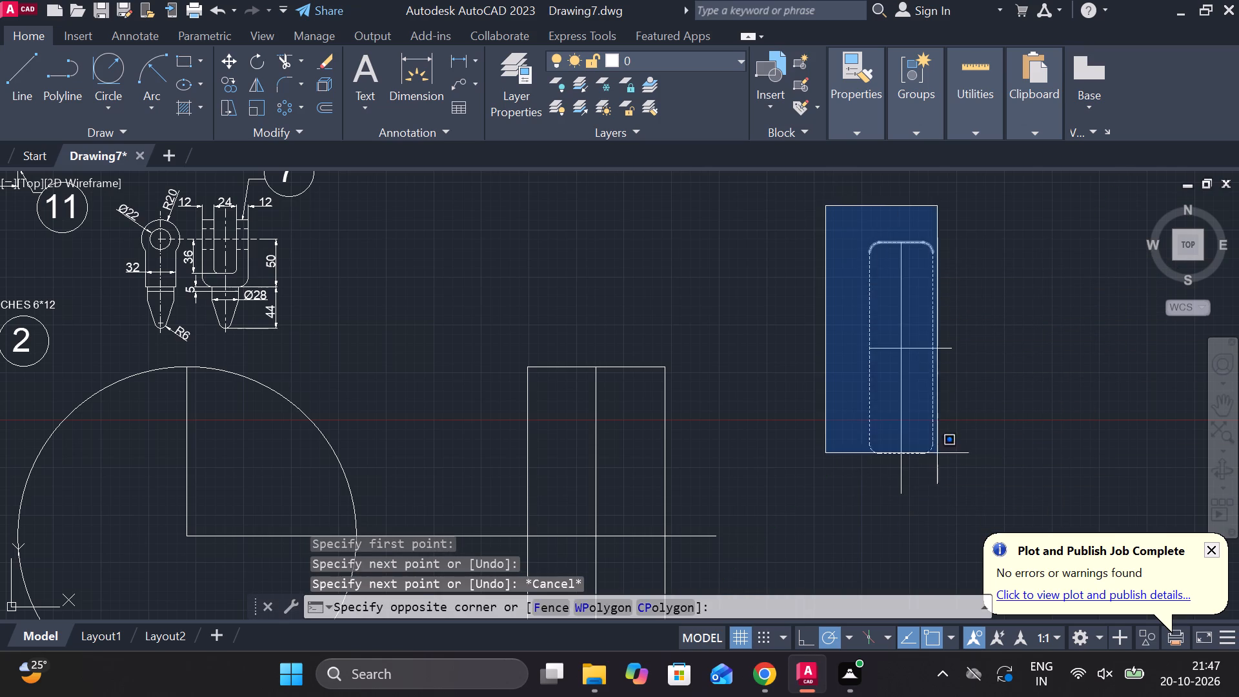
pyautogui.click(960, 513)
pyautogui.press('m')
pyautogui.press('Return')
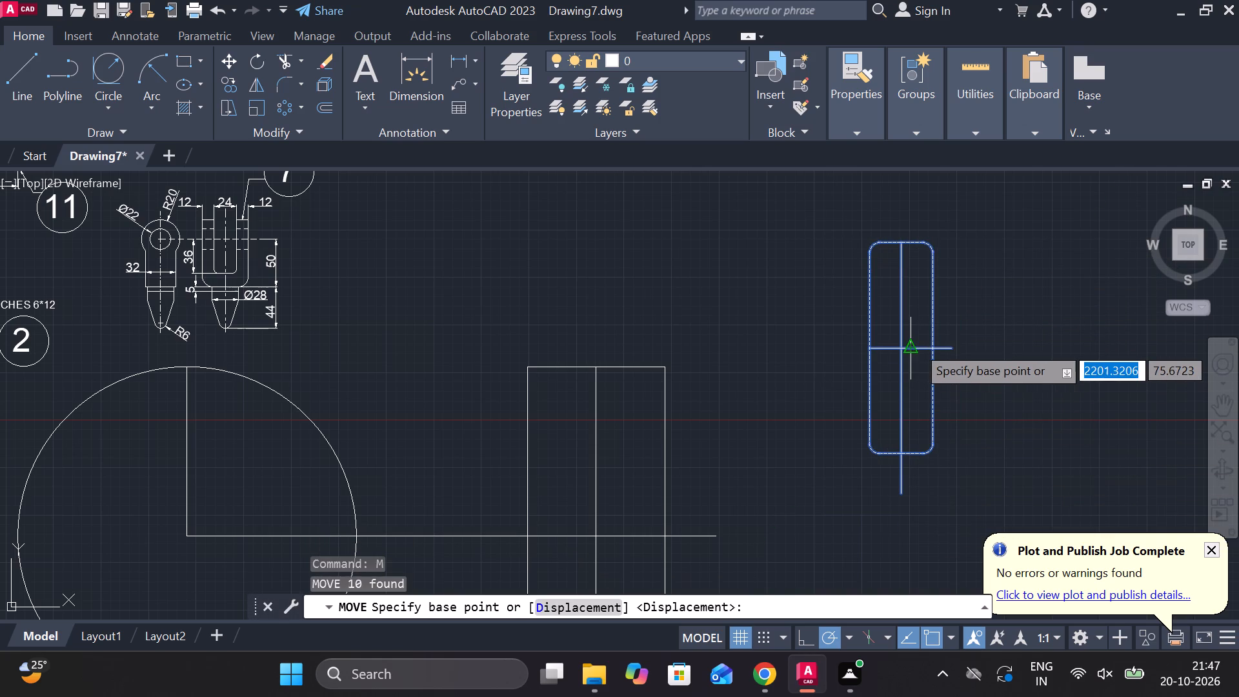
pyautogui.scroll(2, 916, 345)
pyautogui.click(881, 356)
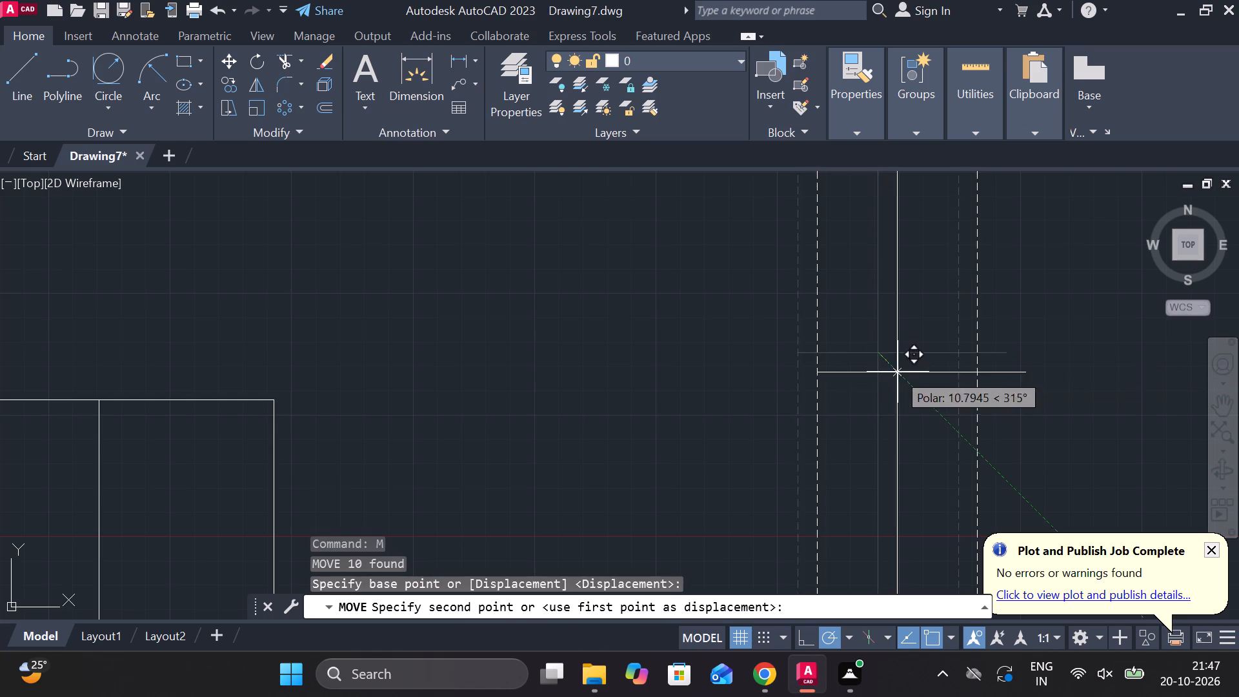
pyautogui.scroll(-3, 898, 372)
pyautogui.moveTo(904, 395); pyautogui.dragTo(911, 395, button='middle')
pyautogui.scroll(-1, 770, 365)
pyautogui.moveTo(836, 367); pyautogui.dragTo(1152, 269, button='middle')
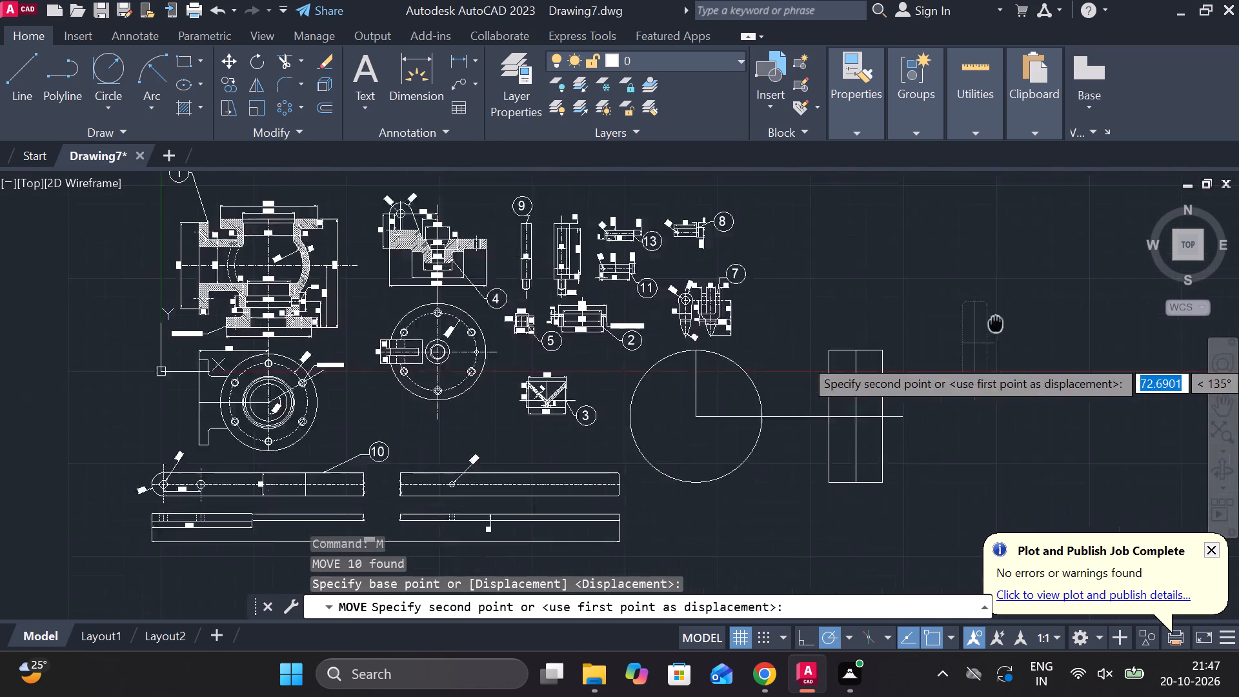
pyautogui.moveTo(1152, 269); pyautogui.dragTo(1164, 266, button='middle')
pyautogui.scroll(2, 1018, 295)
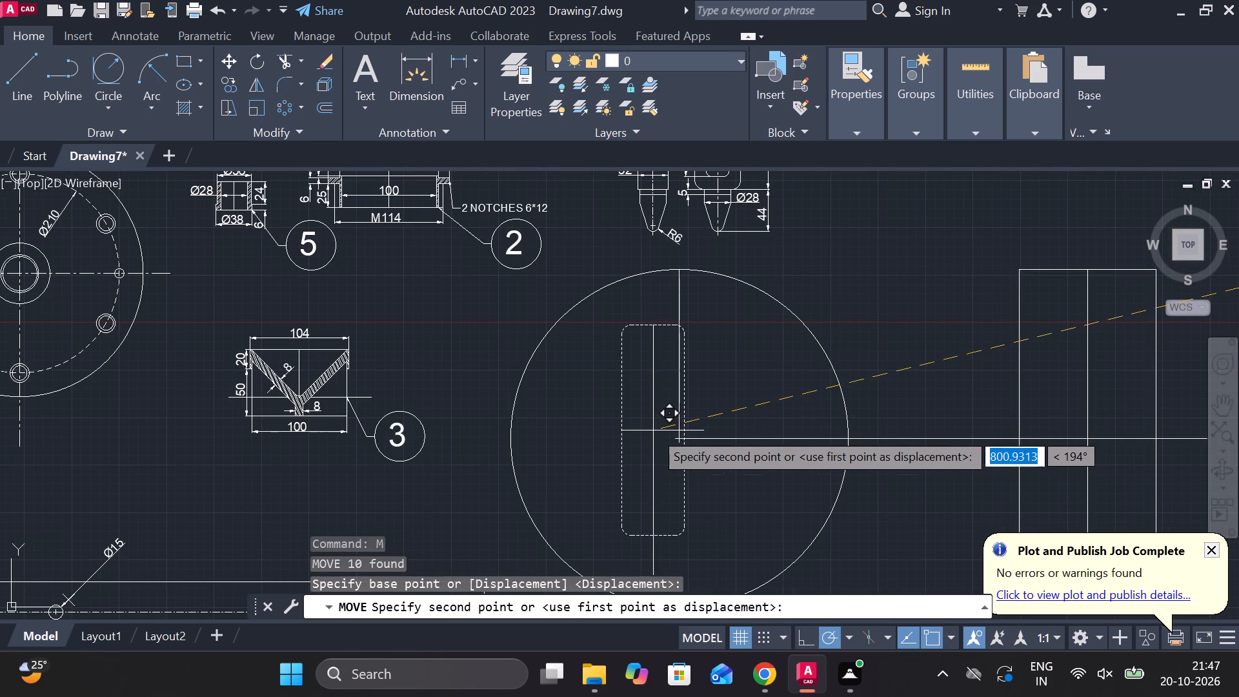
pyautogui.click(675, 439)
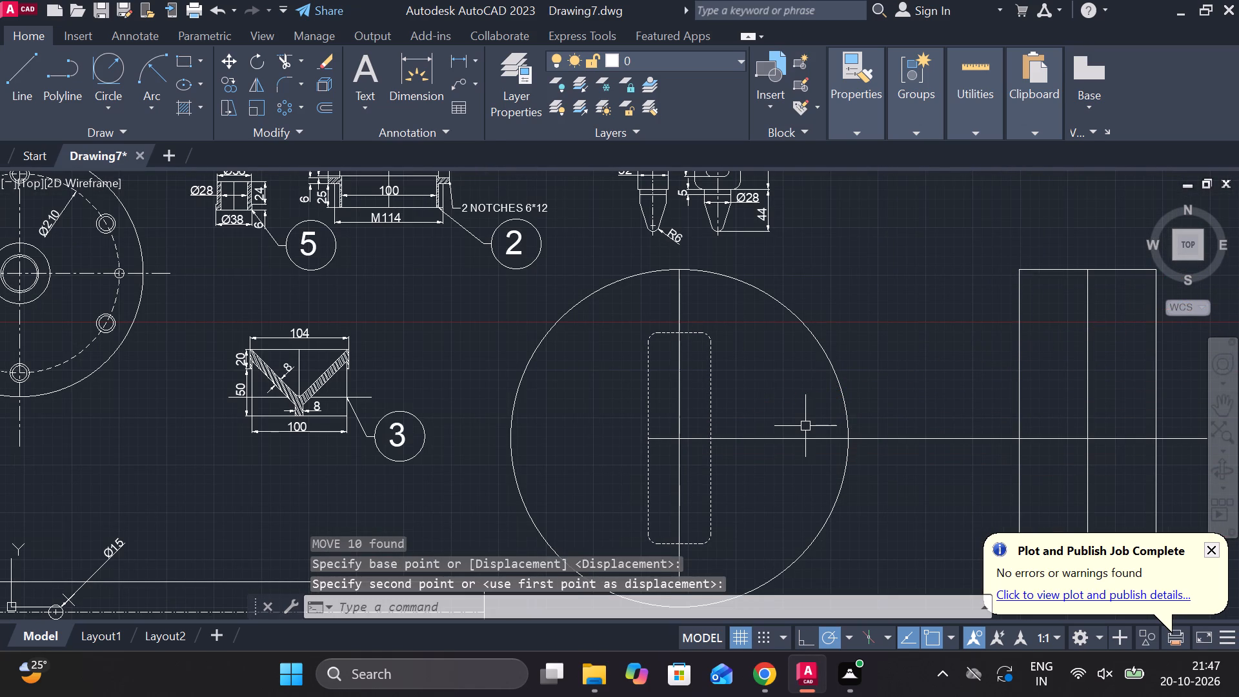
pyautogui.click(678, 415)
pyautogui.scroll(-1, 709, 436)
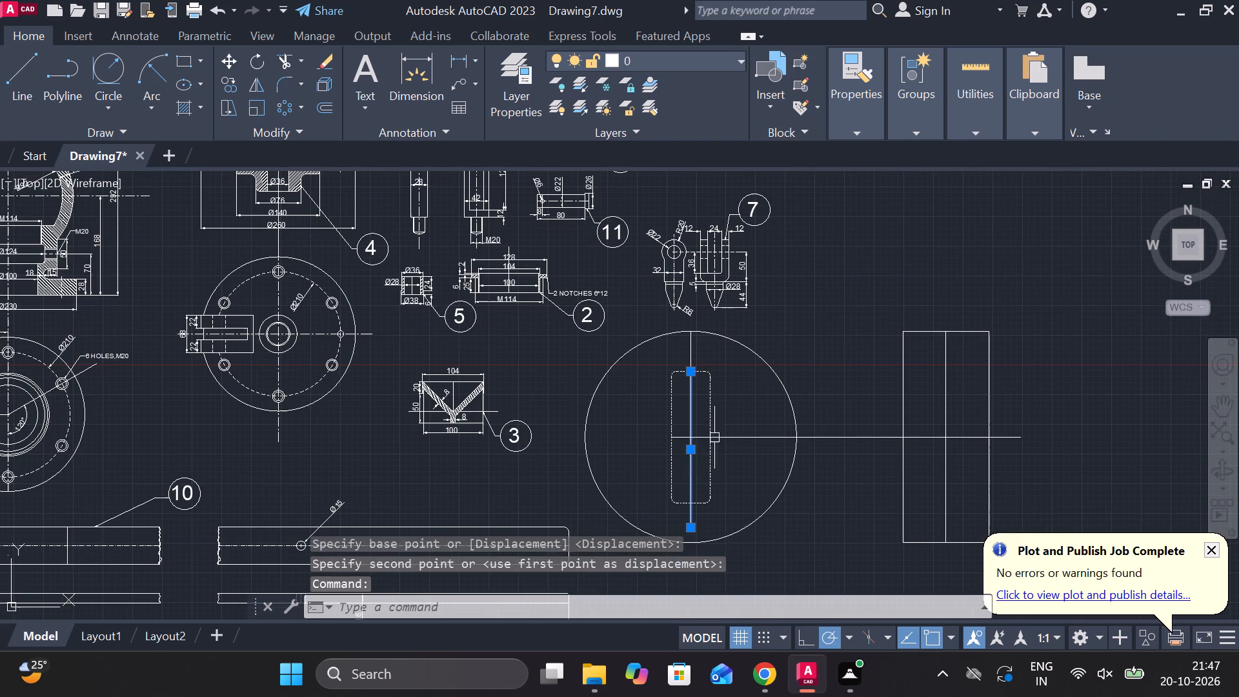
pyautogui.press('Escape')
# Stretch the vertical lines through the circle's centre past its bottom edge and about 11 mm past its top edge.
pyautogui.scroll(2, 698, 427)
pyautogui.moveTo(757, 414); pyautogui.dragTo(690, 291, button='middle')
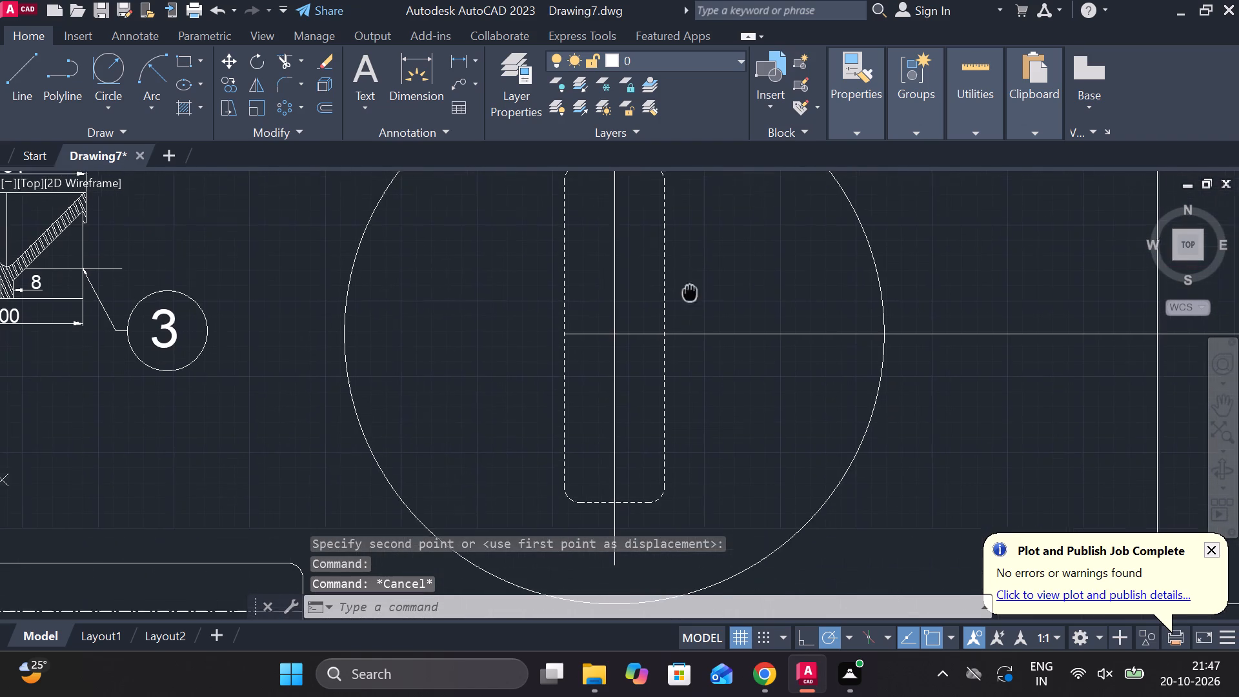
pyautogui.click(709, 329)
pyautogui.click(614, 304)
pyautogui.scroll(-1, 651, 403)
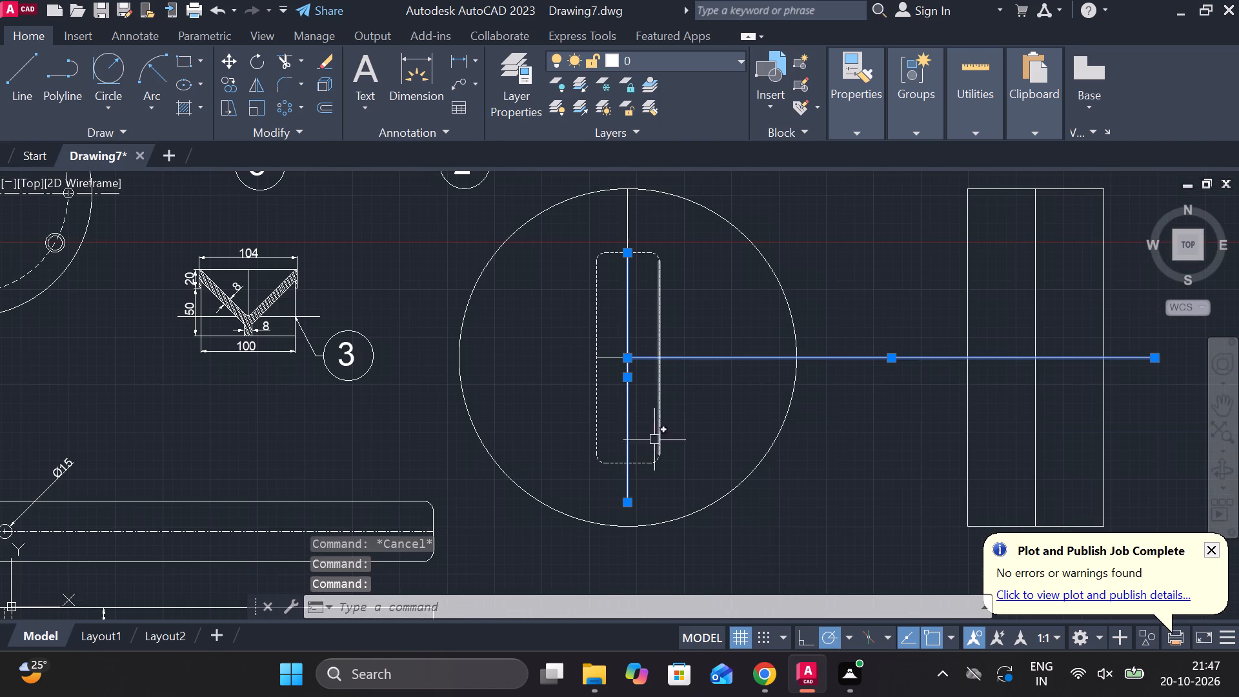
pyautogui.click(628, 506)
pyautogui.click(630, 549)
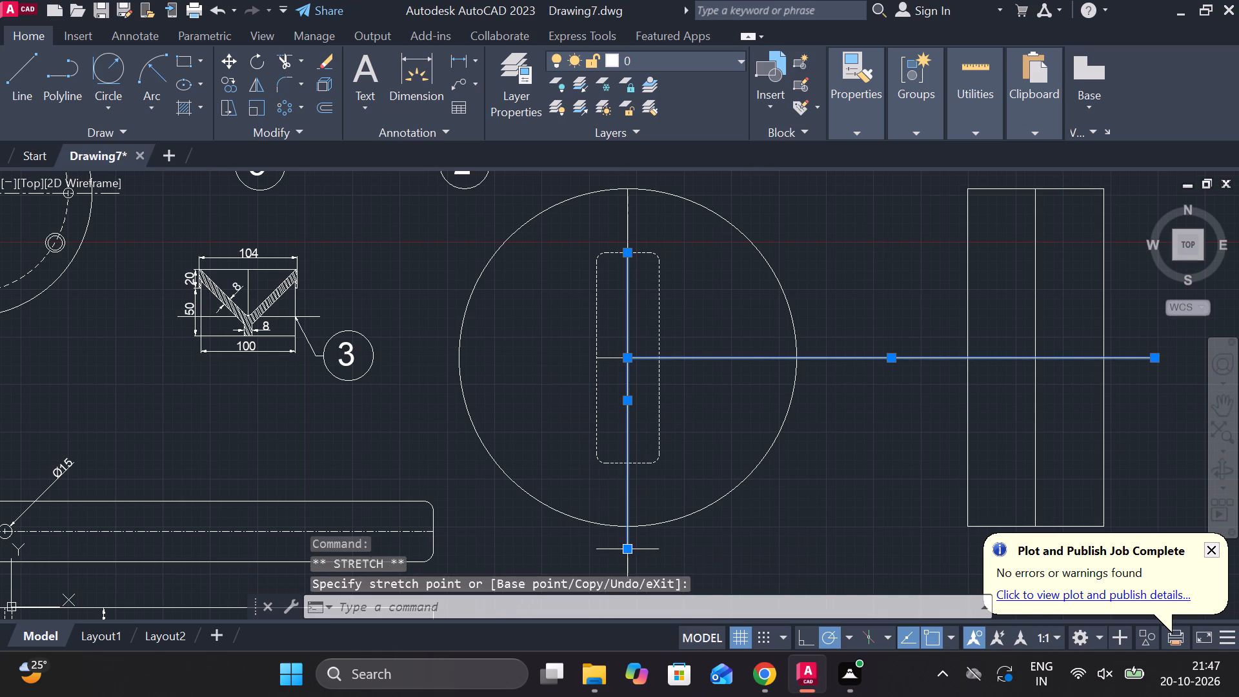
pyautogui.moveTo(632, 310); pyautogui.dragTo(640, 411, button='middle')
pyautogui.scroll(2, 627, 335)
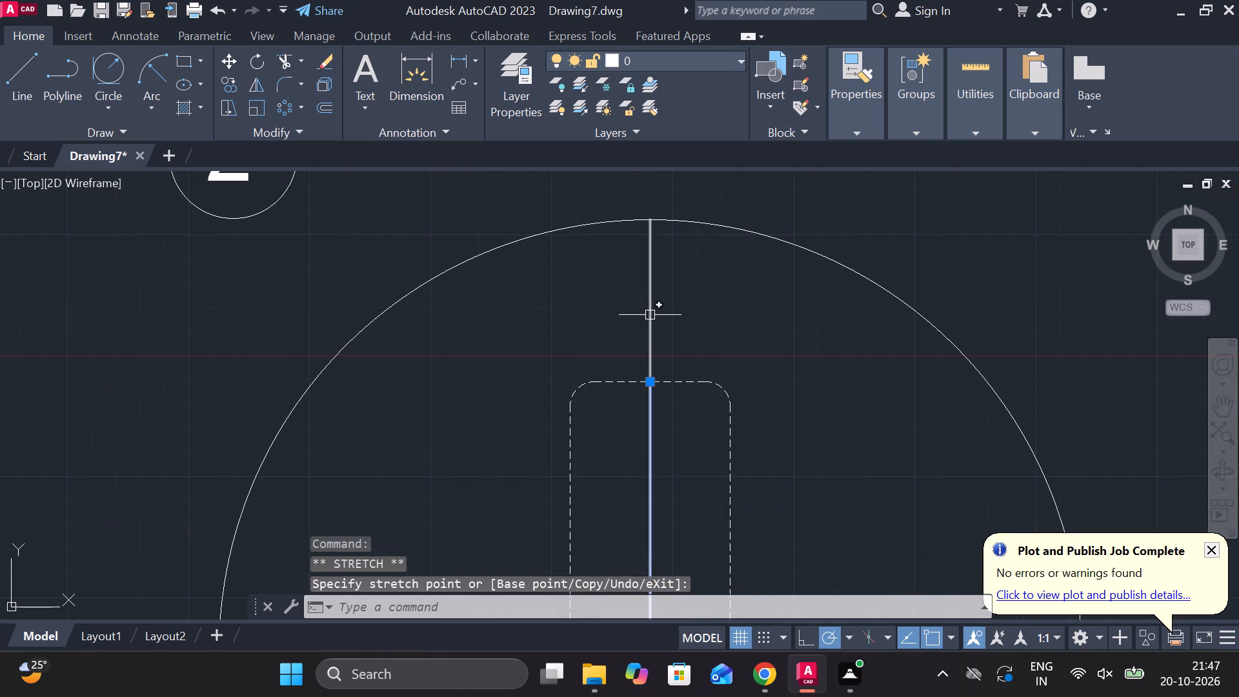
pyautogui.click(650, 314)
pyautogui.click(650, 223)
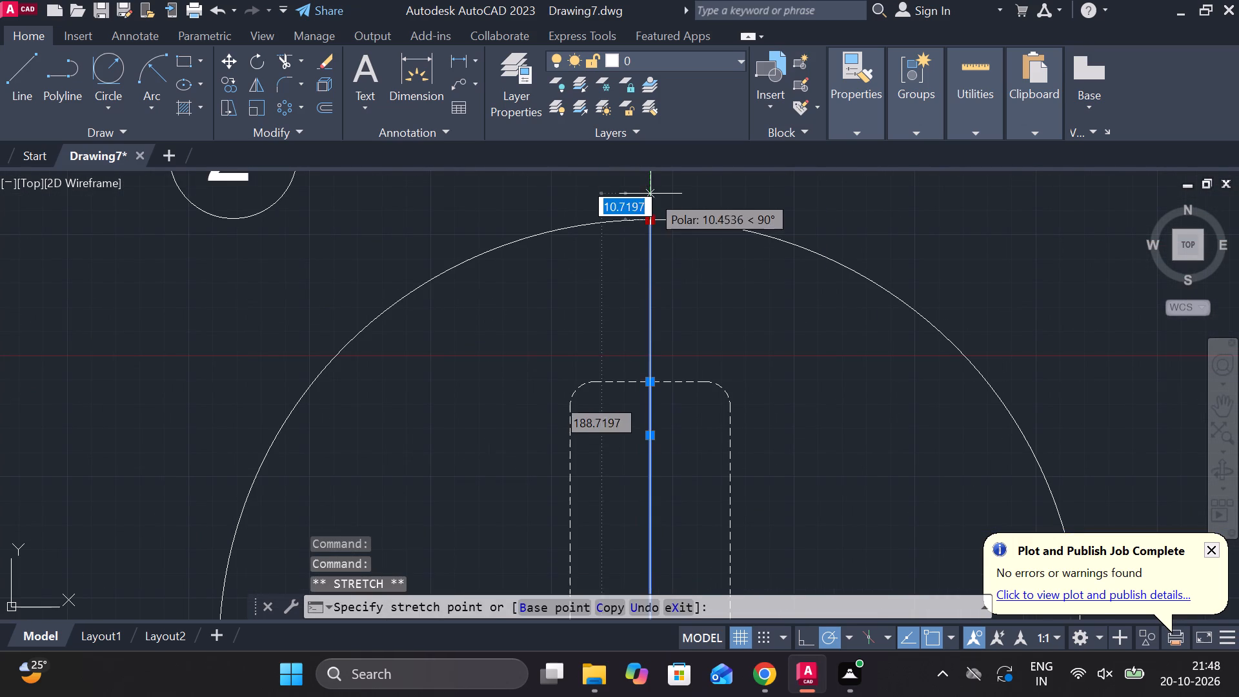
pyautogui.click(650, 193)
# Set the linetype of the circle's vertical lines, the long horizontal line and the side view's vertical midline to CENTER.
pyautogui.scroll(-2, 765, 360)
pyautogui.scroll(-1, 840, 426)
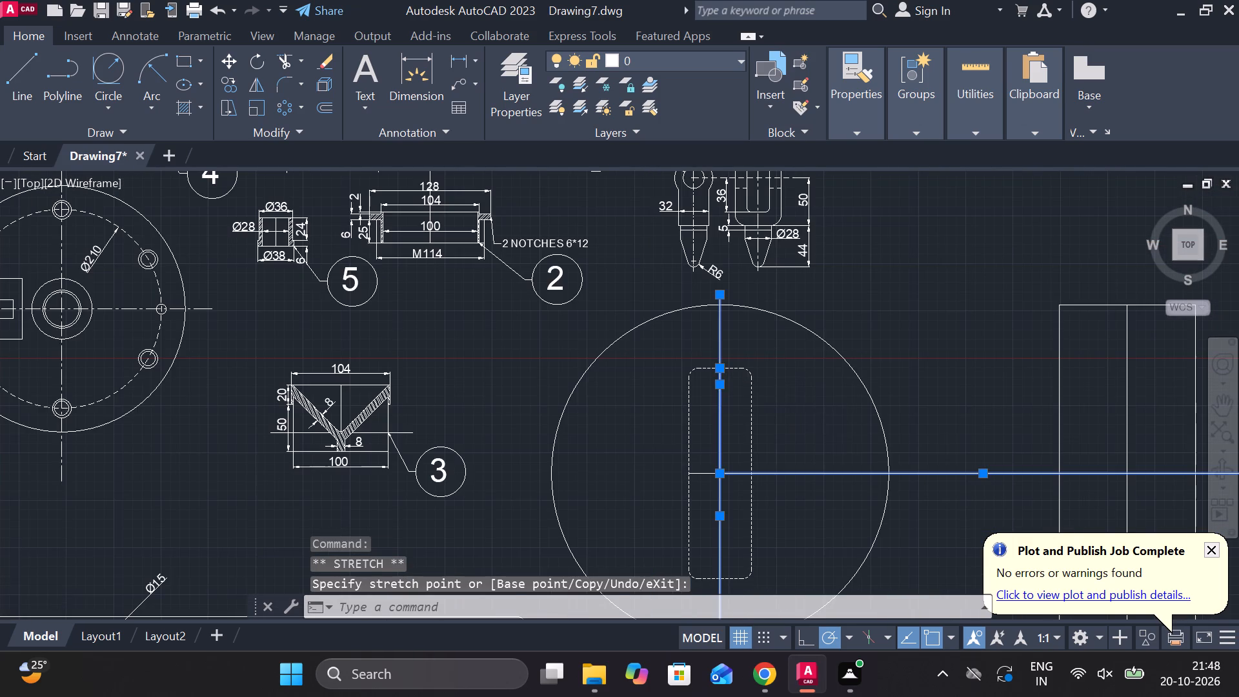
pyautogui.moveTo(972, 439); pyautogui.dragTo(776, 356, button='middle')
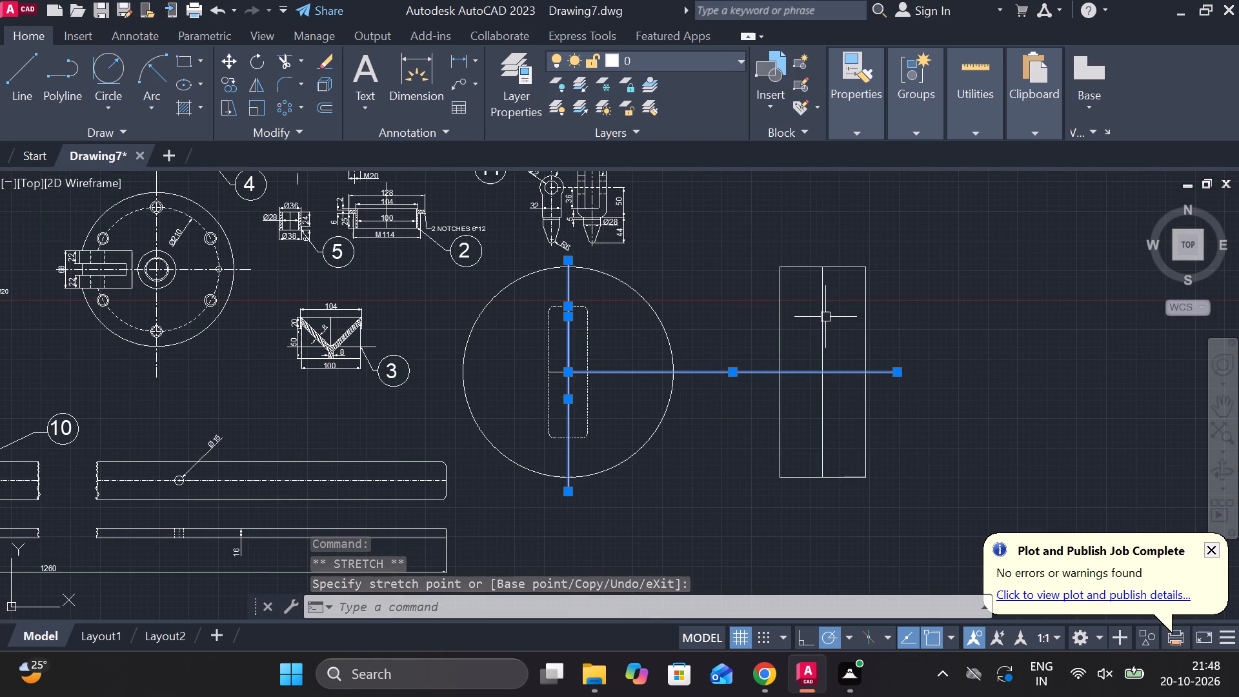
pyautogui.click(825, 319)
pyautogui.click(853, 137)
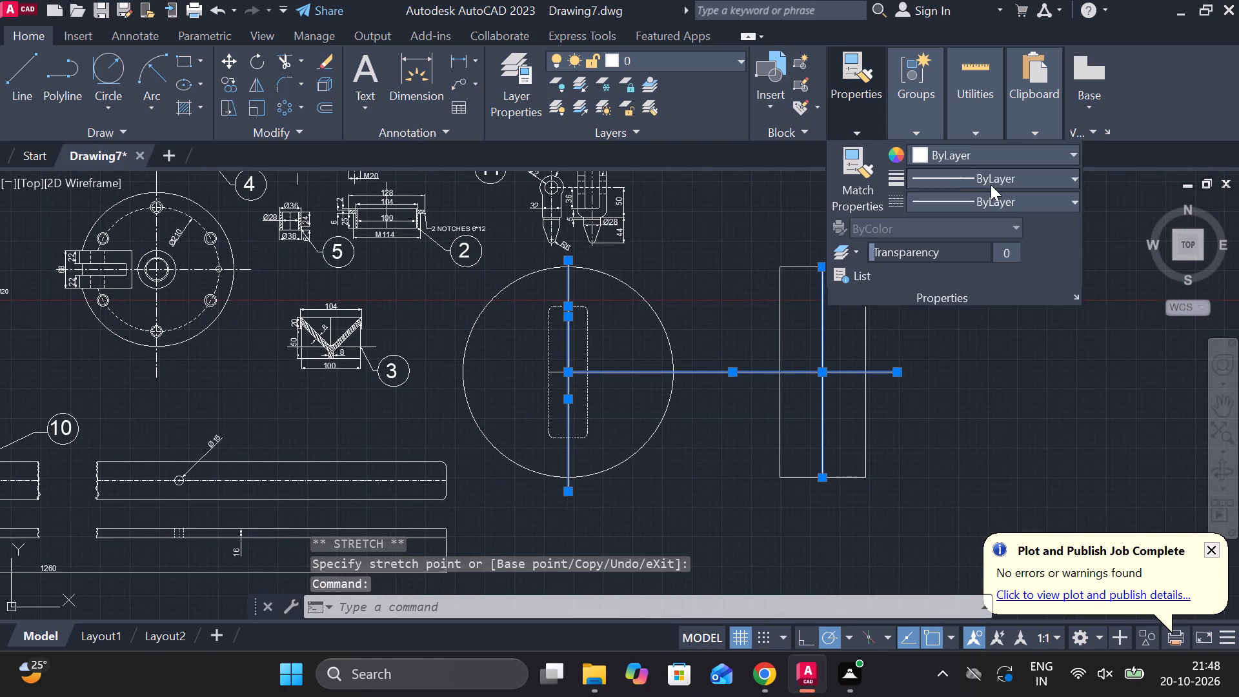
pyautogui.click(994, 192)
pyautogui.click(1009, 274)
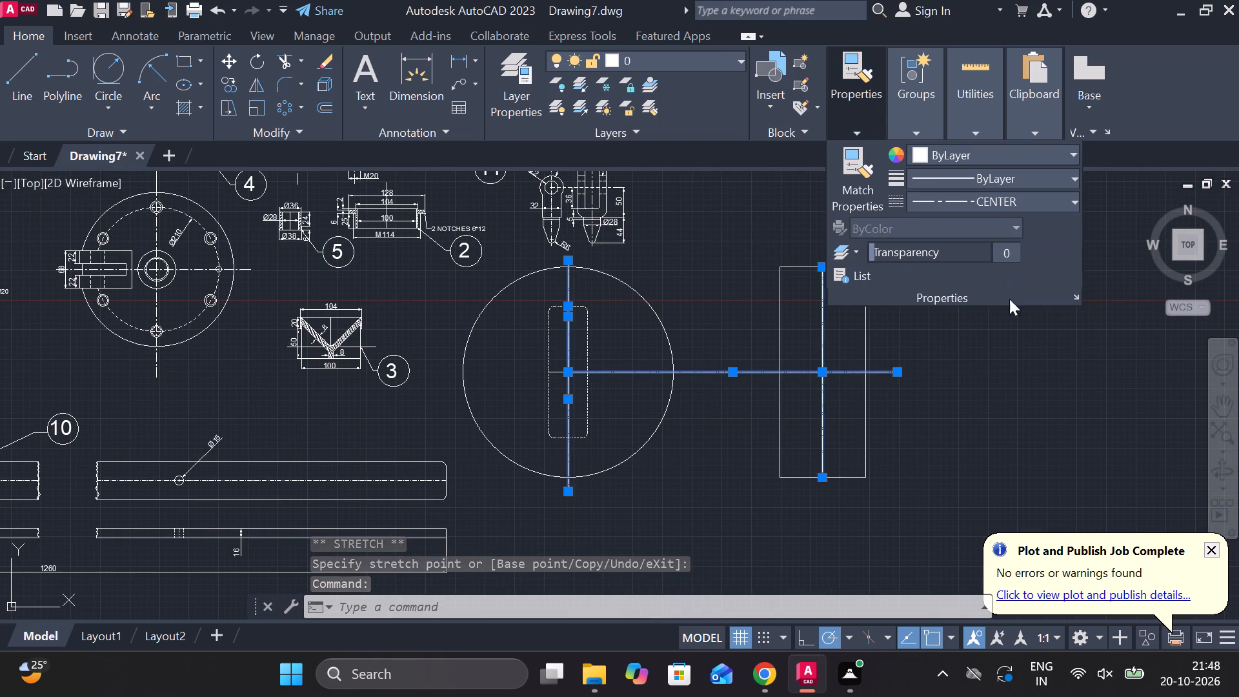
pyautogui.press('Escape')
# Erase the short continuous horizontal line across the dashed rounded rectangle.
pyautogui.moveTo(605, 409); pyautogui.dragTo(625, 433, button='middle')
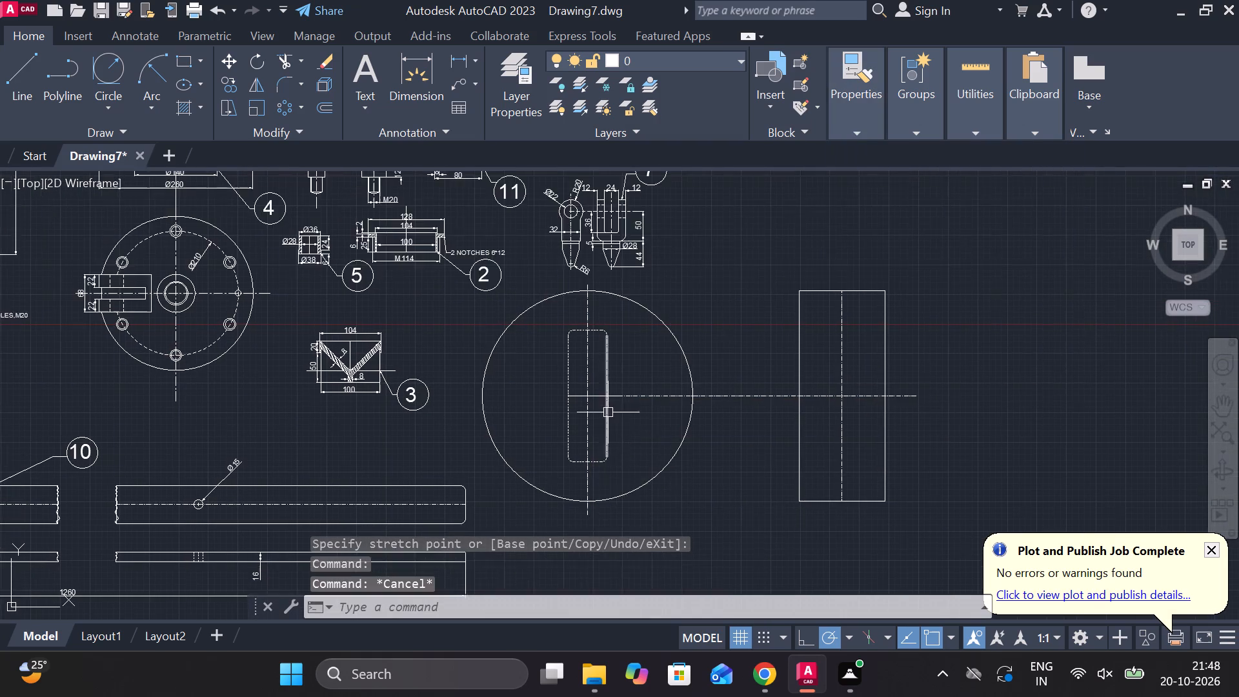
pyautogui.scroll(3, 604, 408)
pyautogui.click(559, 359)
pyautogui.write('E')
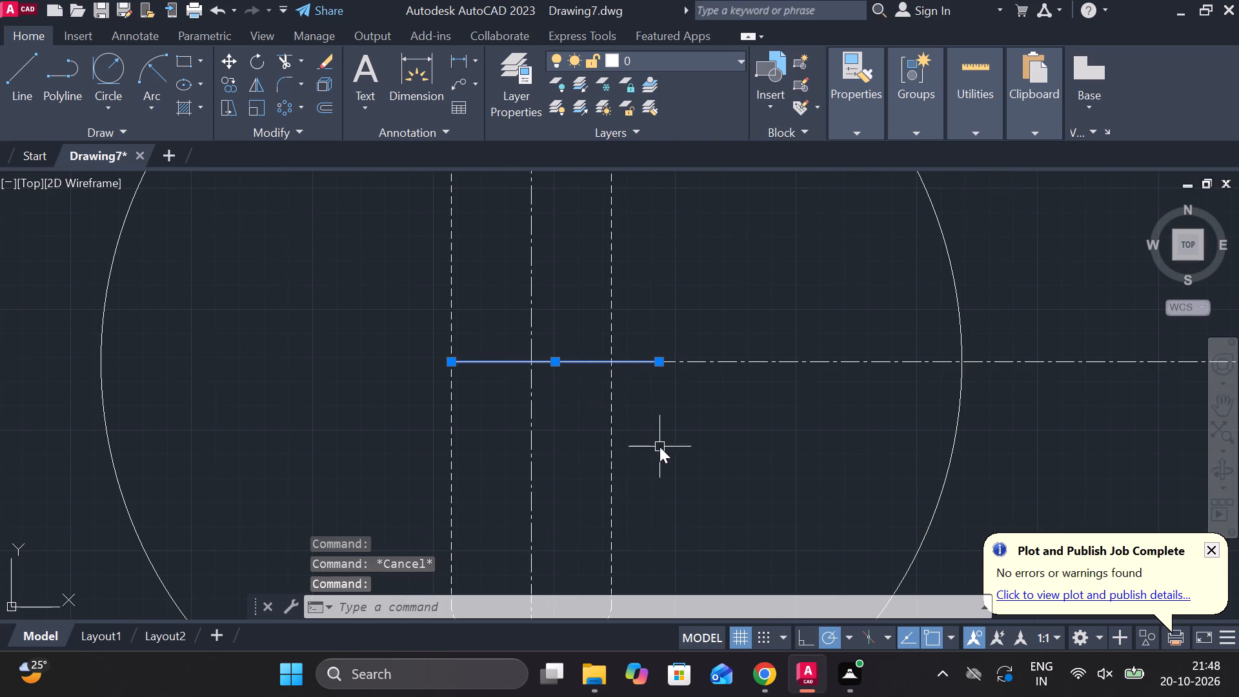
pyautogui.press('space')
# Stretch the long horizontal centre line's left end from the circle's centre to just past the circle's left edge.
pyautogui.click(563, 365)
pyautogui.scroll(-2, 563, 365)
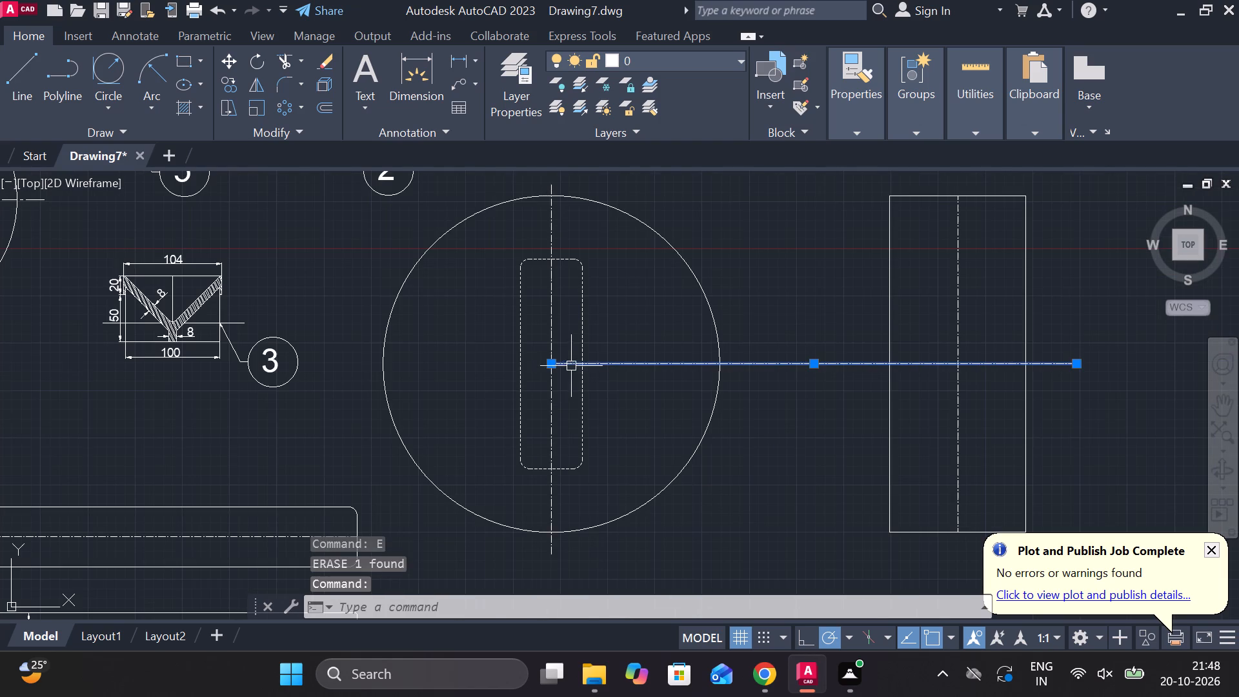
pyautogui.click(552, 367)
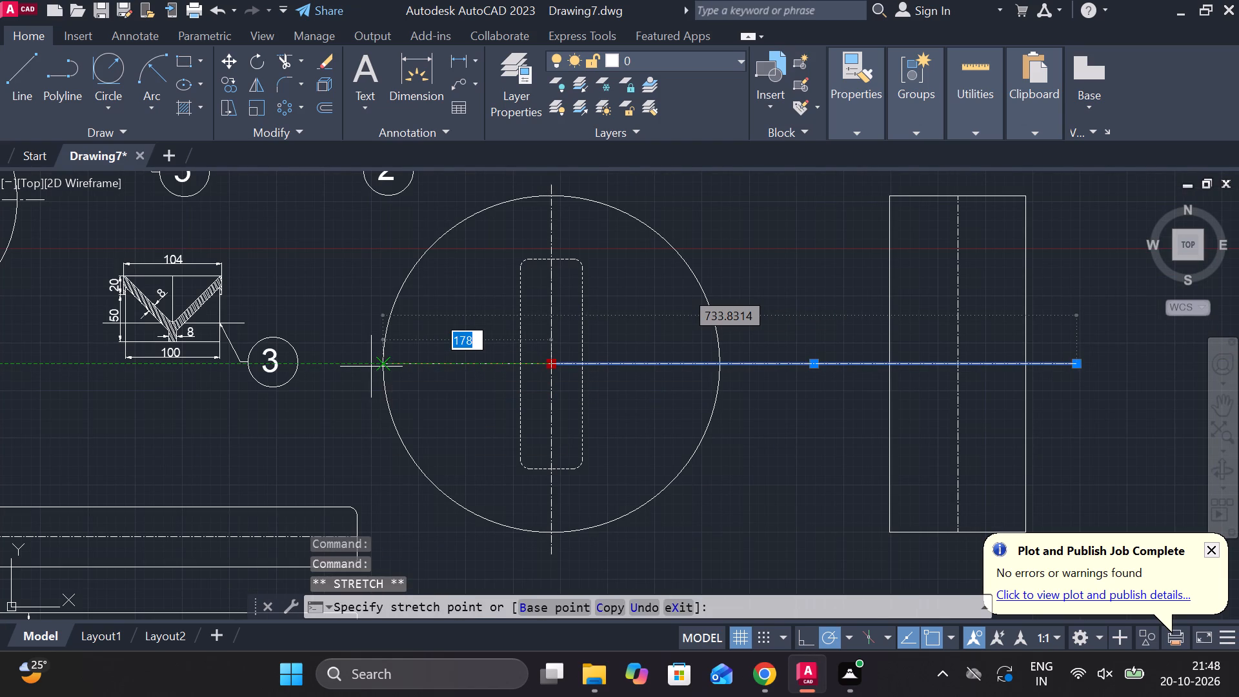
pyautogui.click(368, 367)
pyautogui.press('Escape')
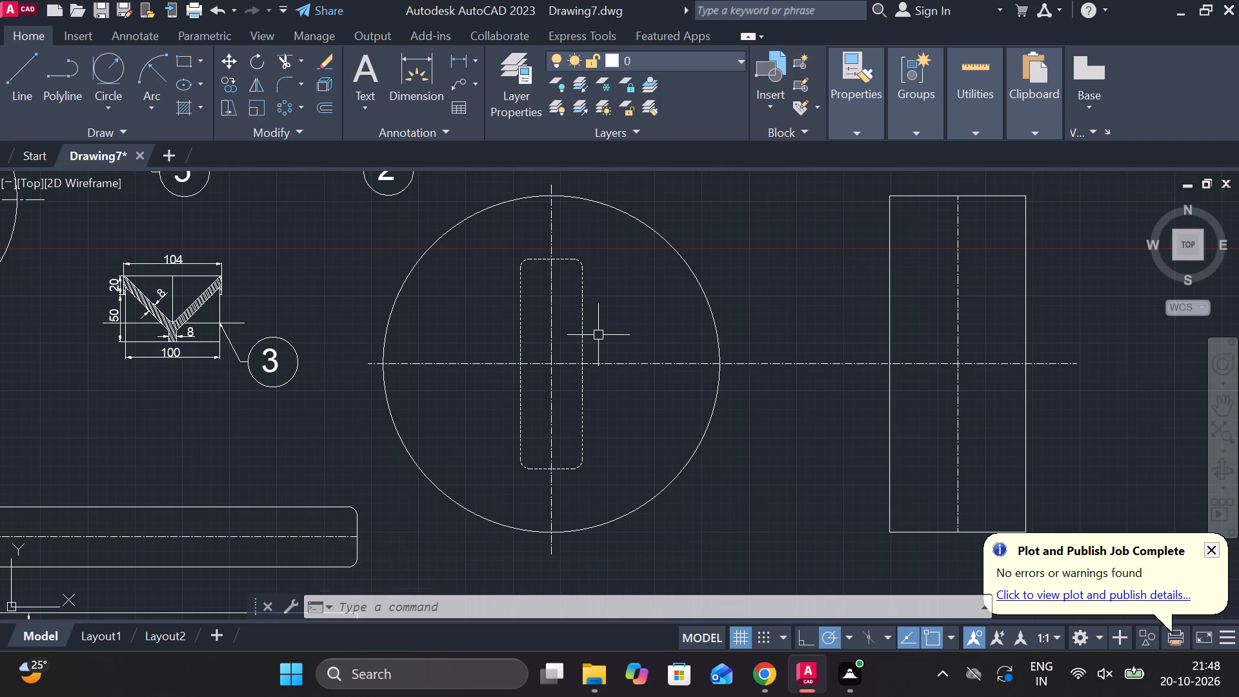
# Draw a 102 mm diameter circle at the centre of the 356 mm circle.
pyautogui.press('Escape')
pyautogui.press('c')
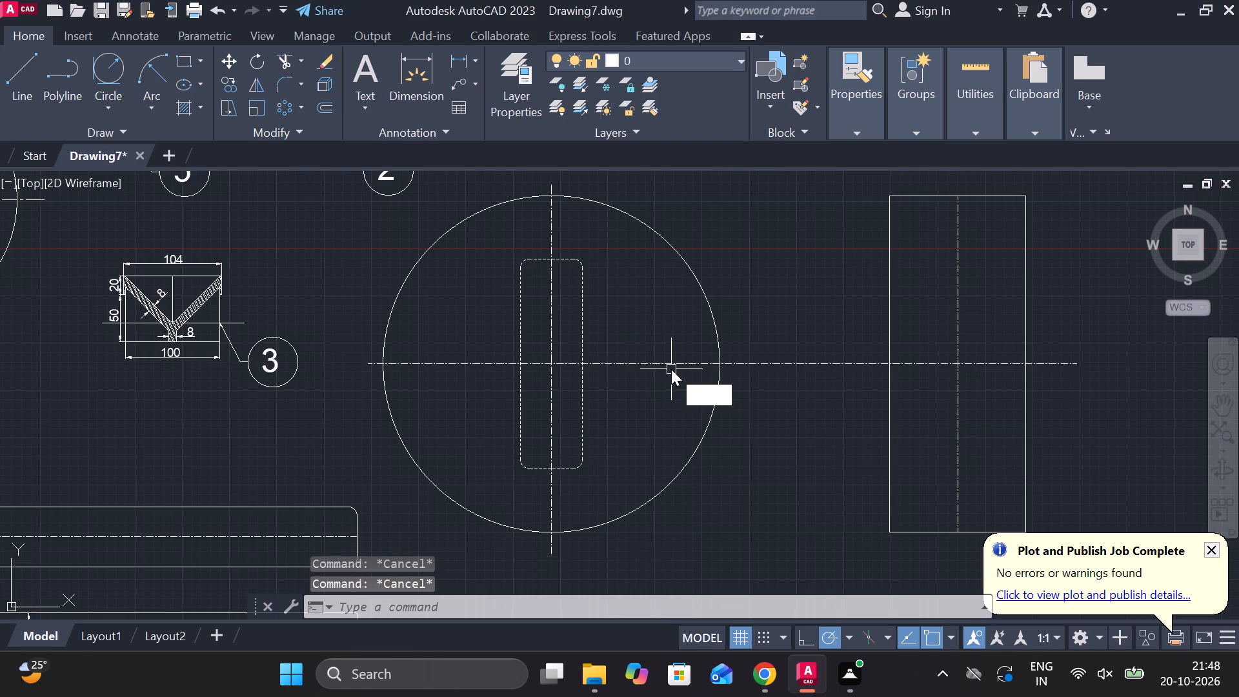
pyautogui.press('space')
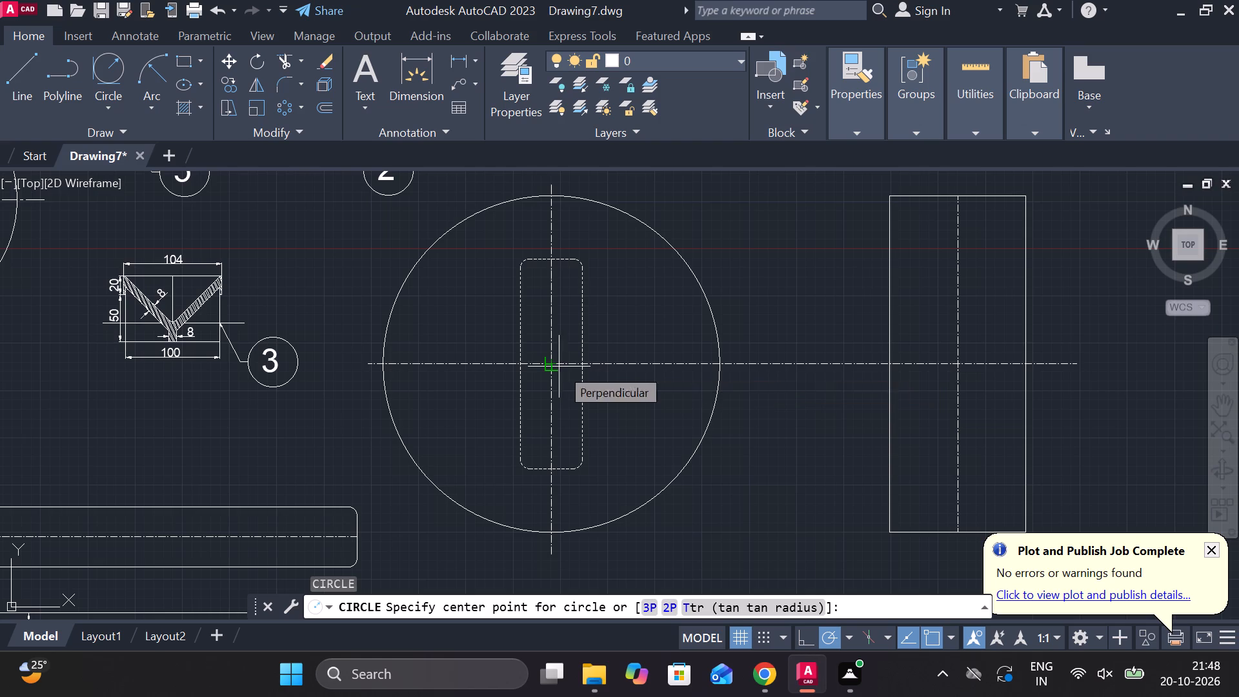
pyautogui.click(556, 365)
pyautogui.write('D')
pyautogui.press('space')
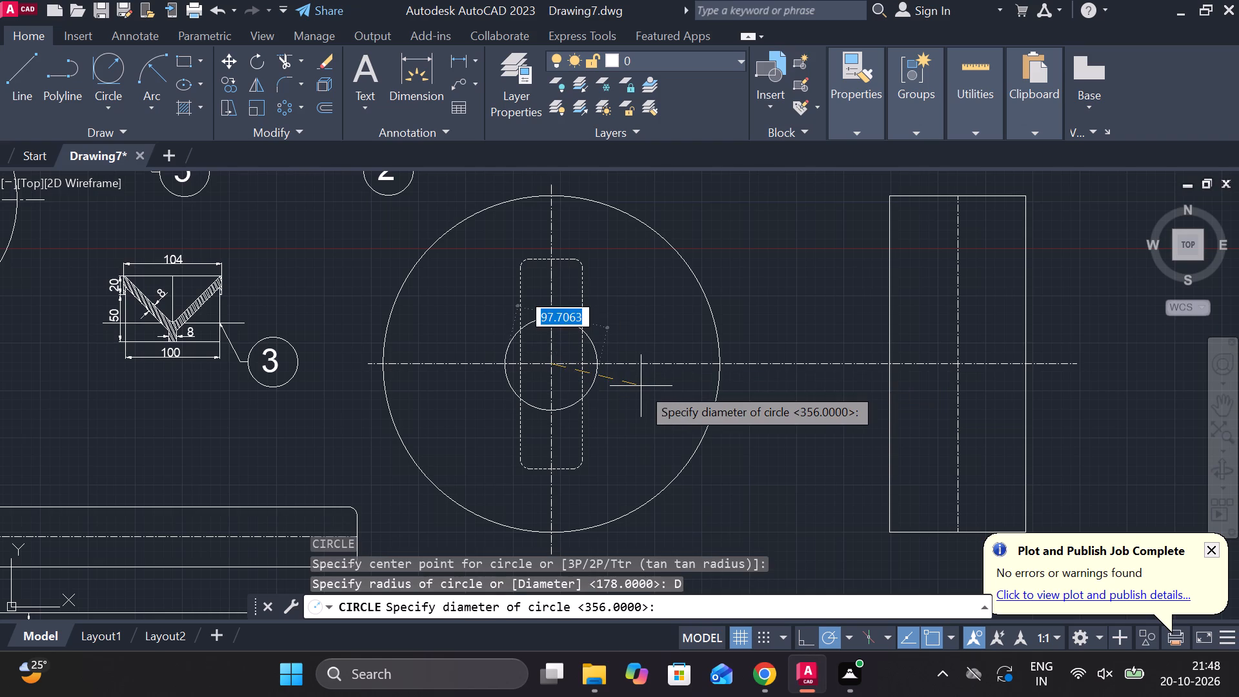
pyautogui.press('1')
pyautogui.press('0')
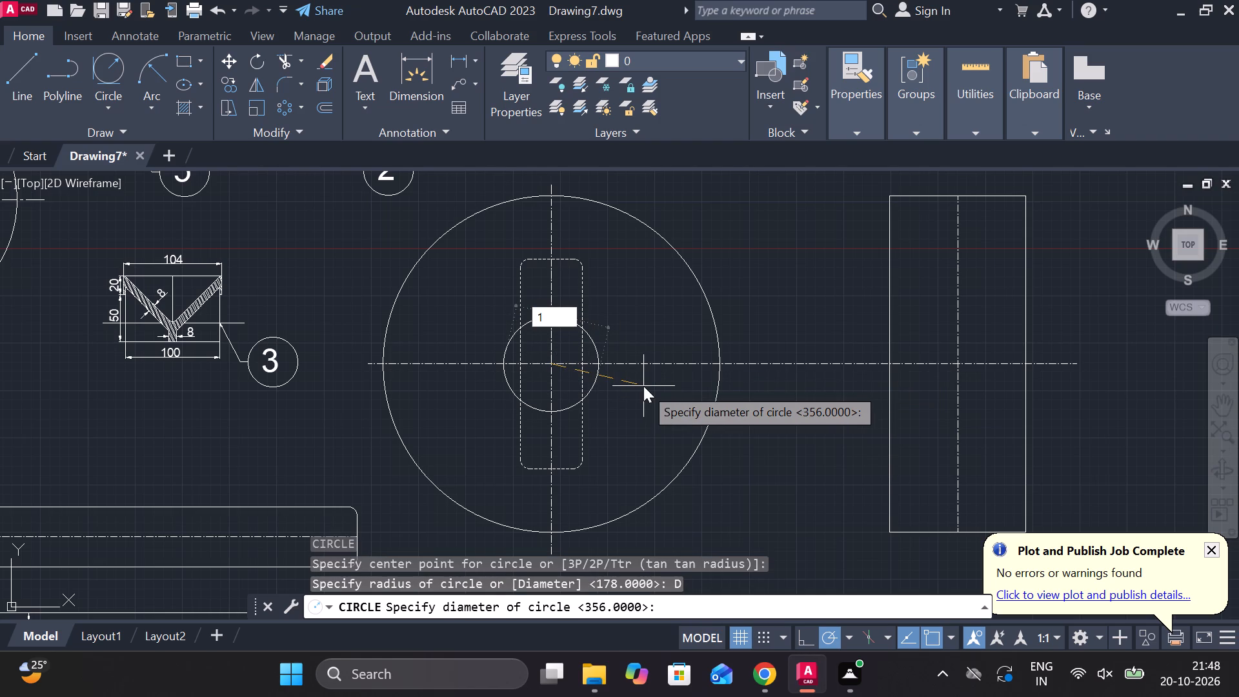
pyautogui.write('2')
pyautogui.press('space')
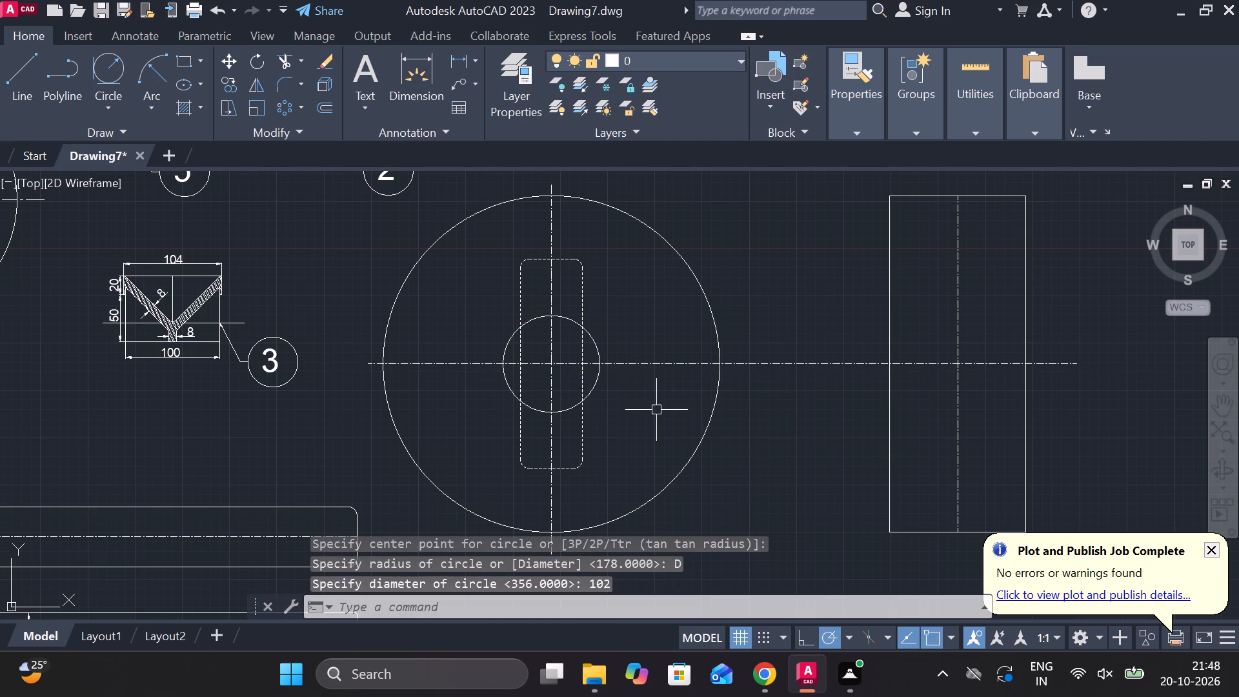
# Draw a 15 mm diameter circle at the same centre.
pyautogui.press('c')
pyautogui.press('space')
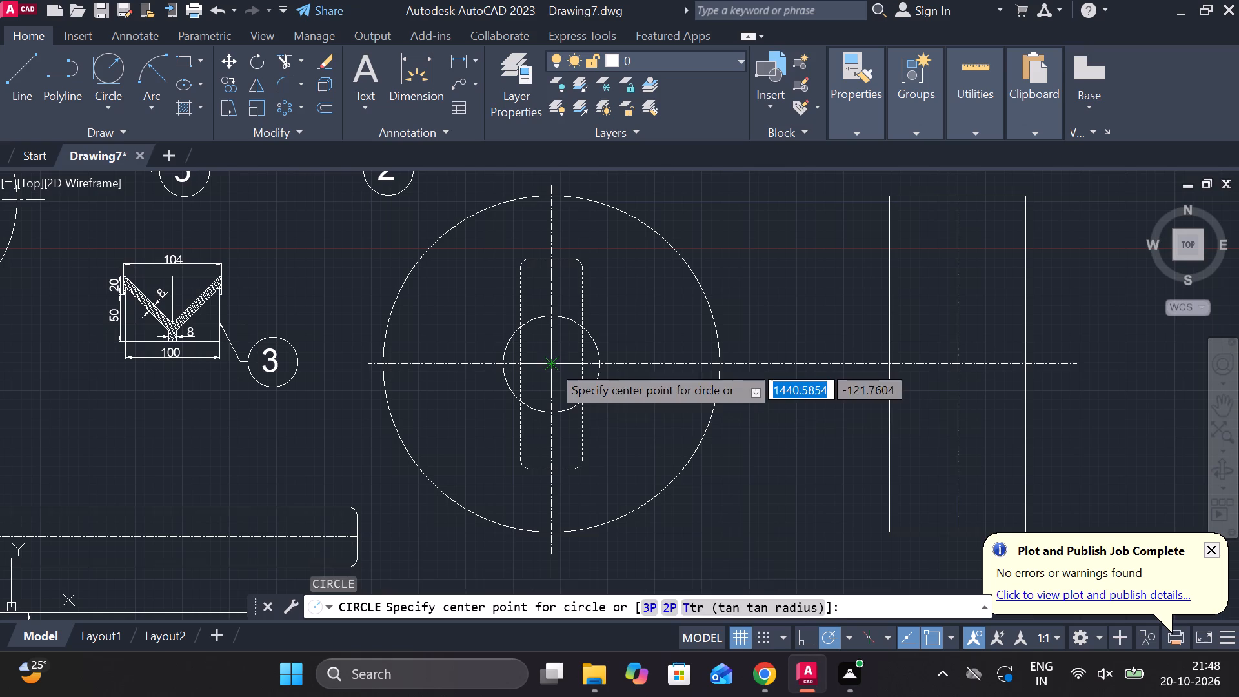
pyautogui.click(551, 364)
pyautogui.write('D')
pyautogui.press('space')
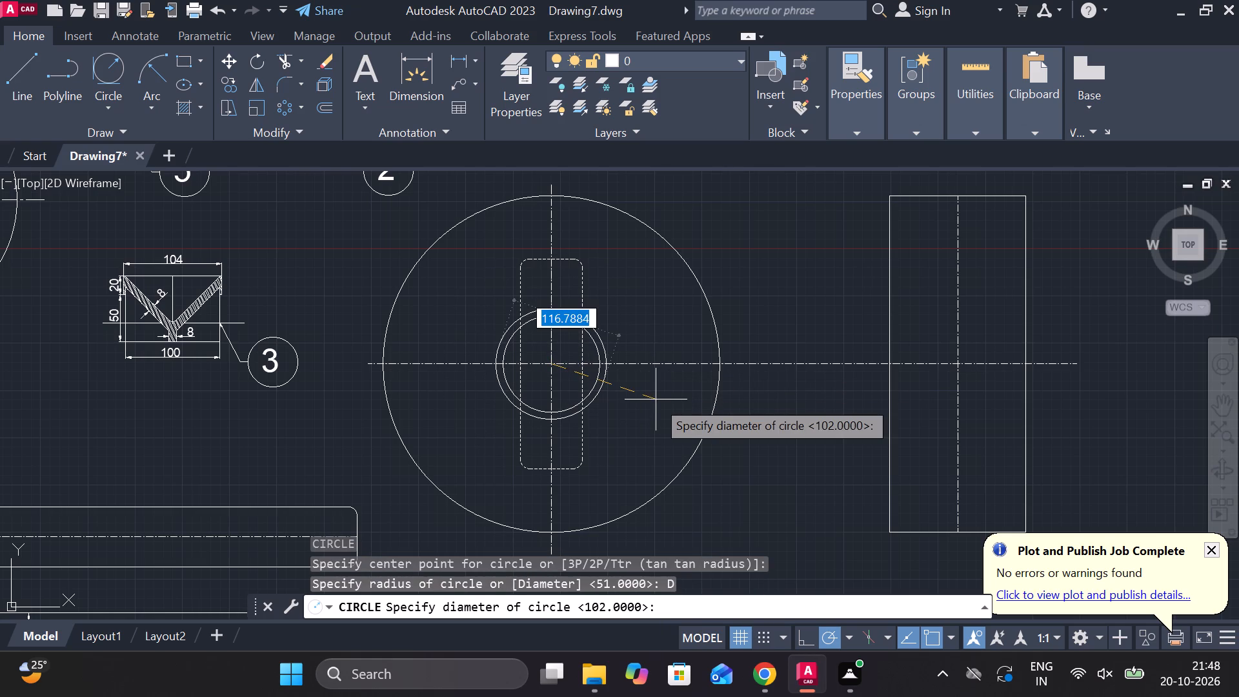
pyautogui.write('15')
pyautogui.press('space')
# Draw a concentric circle with a 70 mm radius at the same centre.
pyautogui.write('C')
pyautogui.press('space')
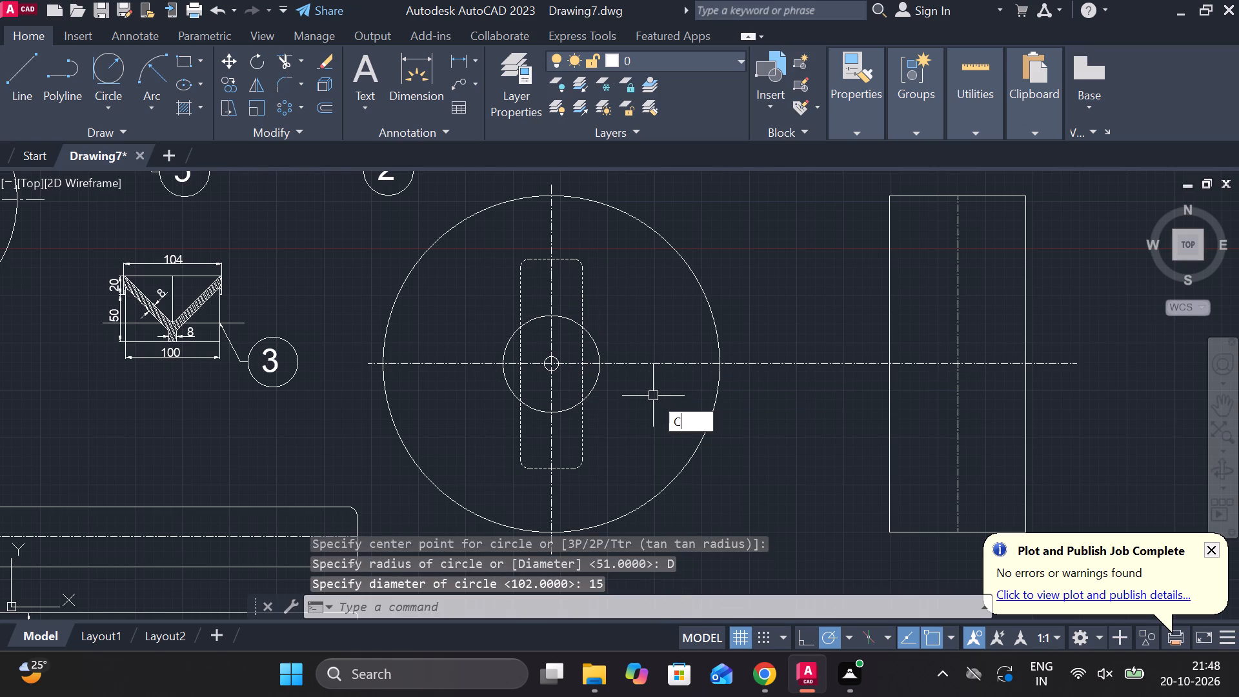
pyautogui.scroll(2, 610, 343)
pyautogui.click(461, 397)
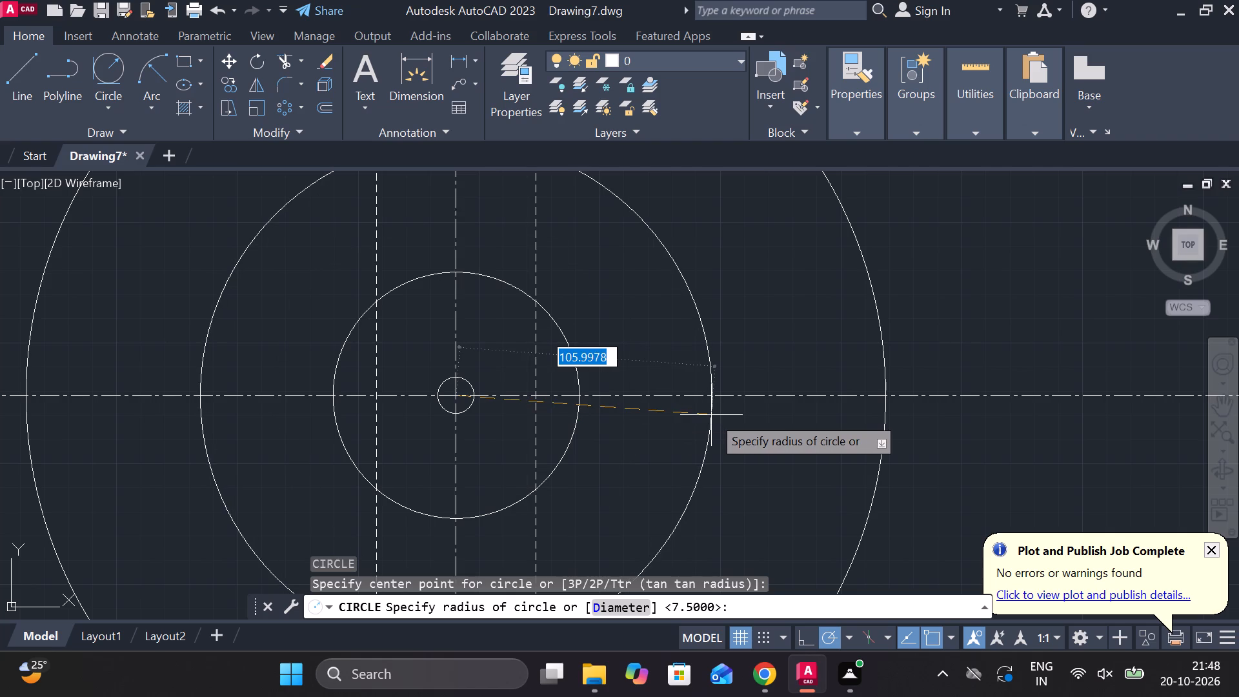
pyautogui.write('70')
pyautogui.press('Return')
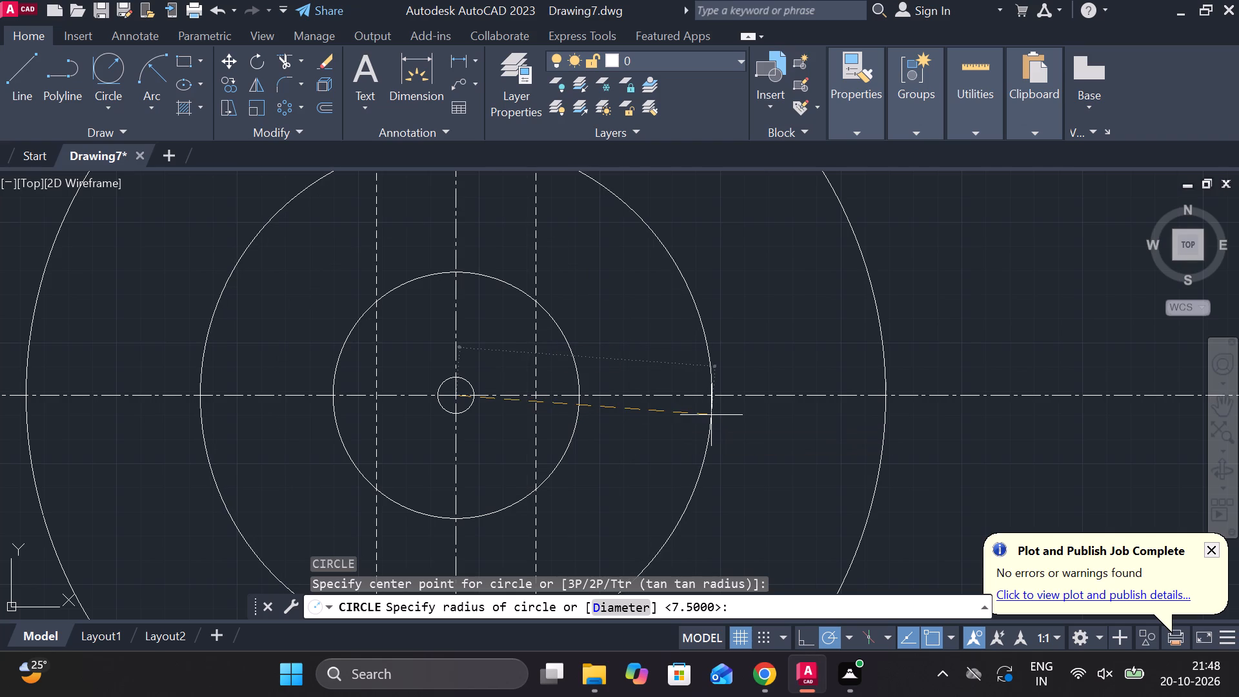
pyautogui.scroll(-3, 616, 381)
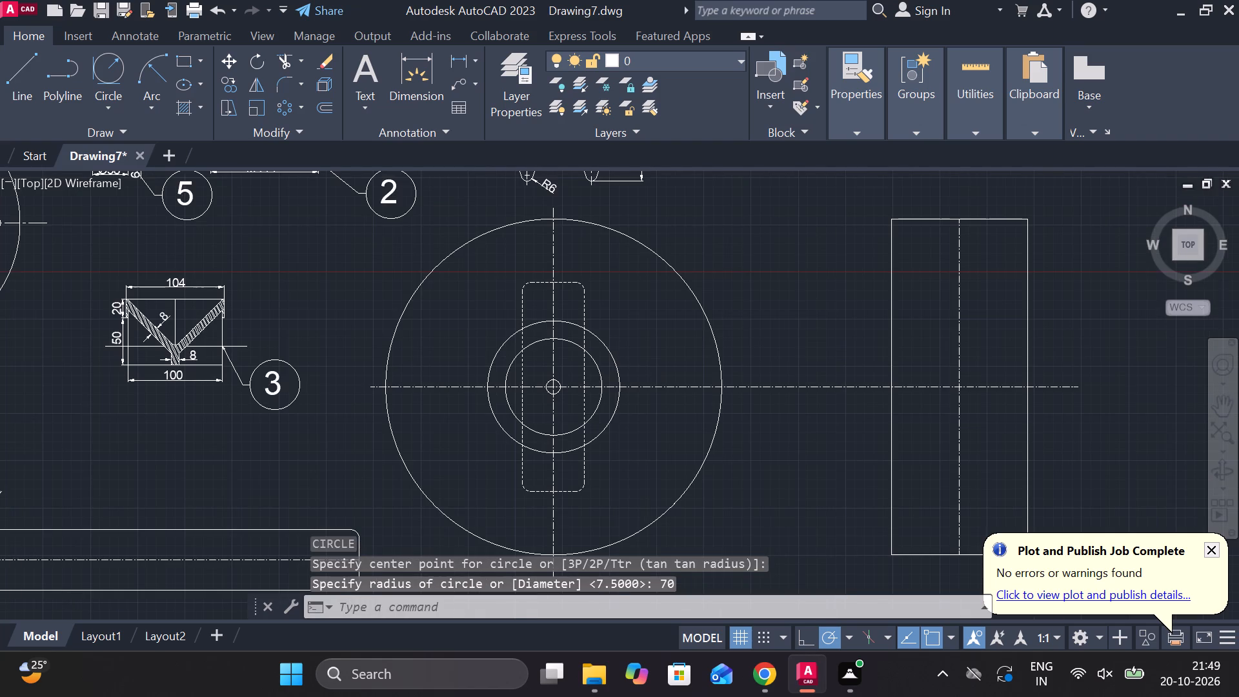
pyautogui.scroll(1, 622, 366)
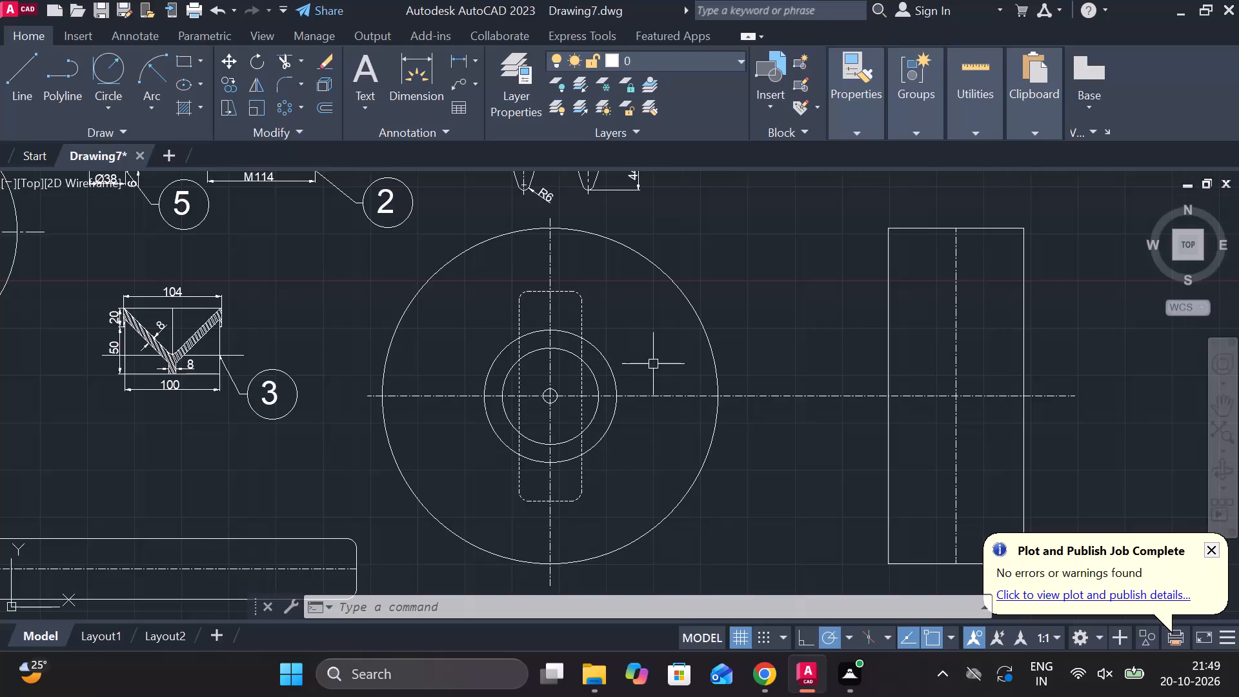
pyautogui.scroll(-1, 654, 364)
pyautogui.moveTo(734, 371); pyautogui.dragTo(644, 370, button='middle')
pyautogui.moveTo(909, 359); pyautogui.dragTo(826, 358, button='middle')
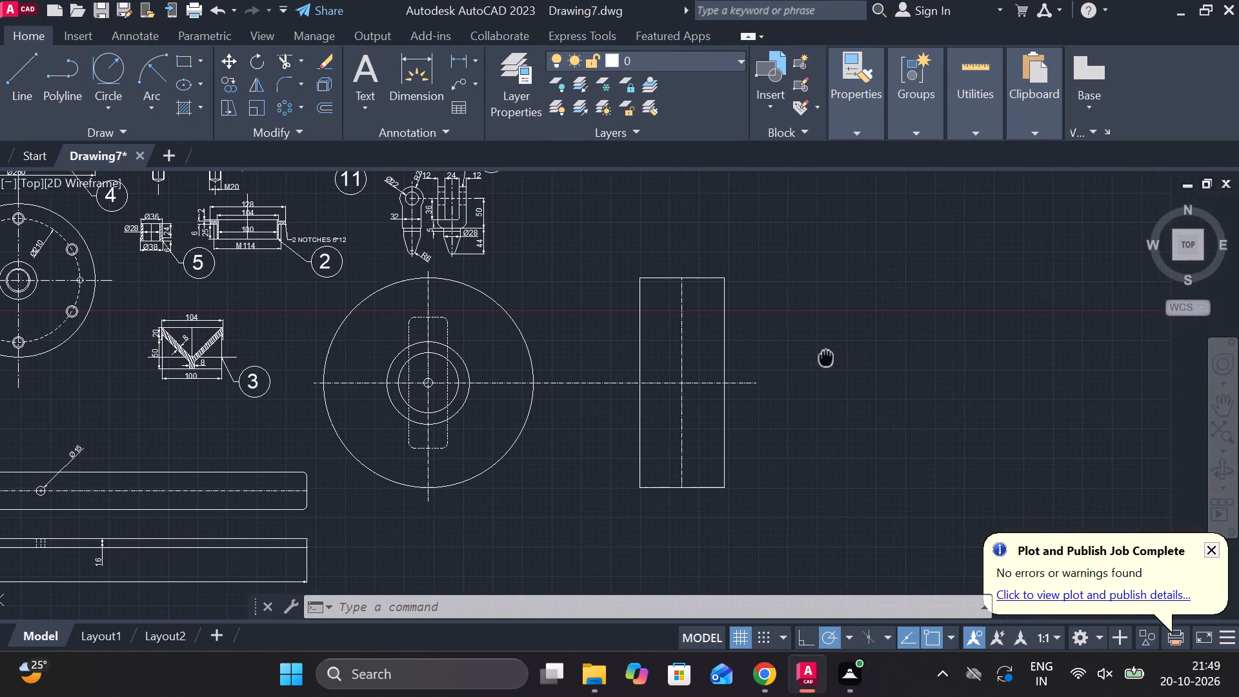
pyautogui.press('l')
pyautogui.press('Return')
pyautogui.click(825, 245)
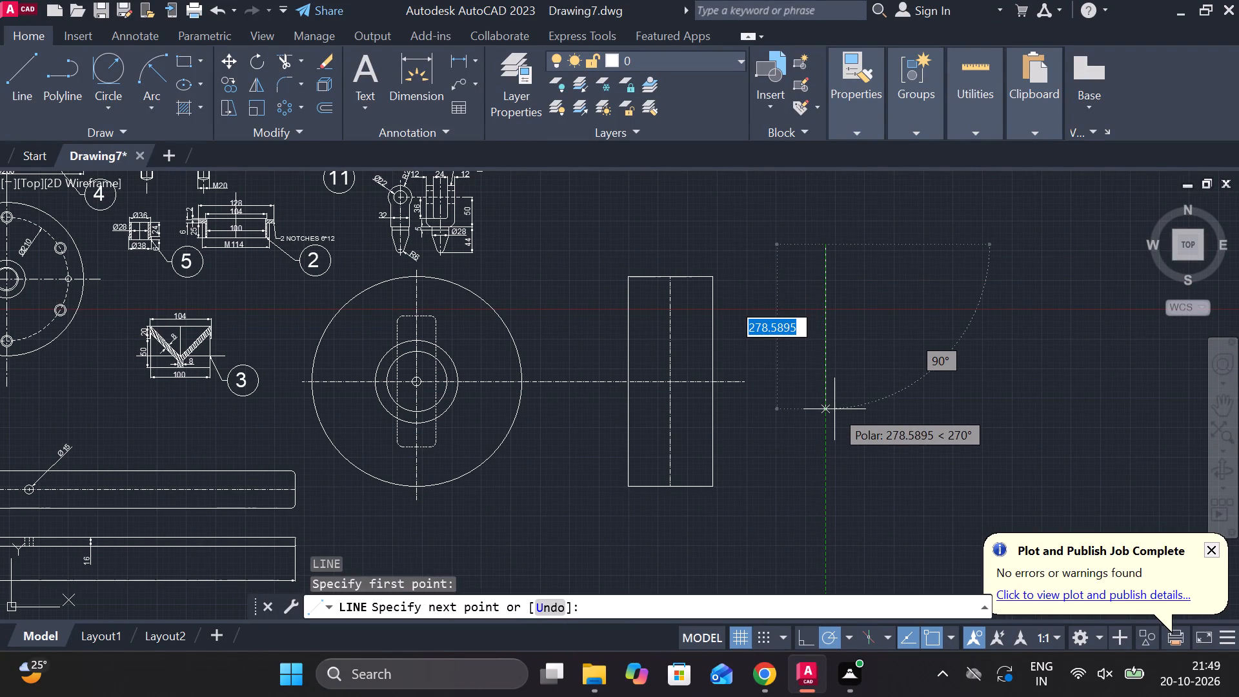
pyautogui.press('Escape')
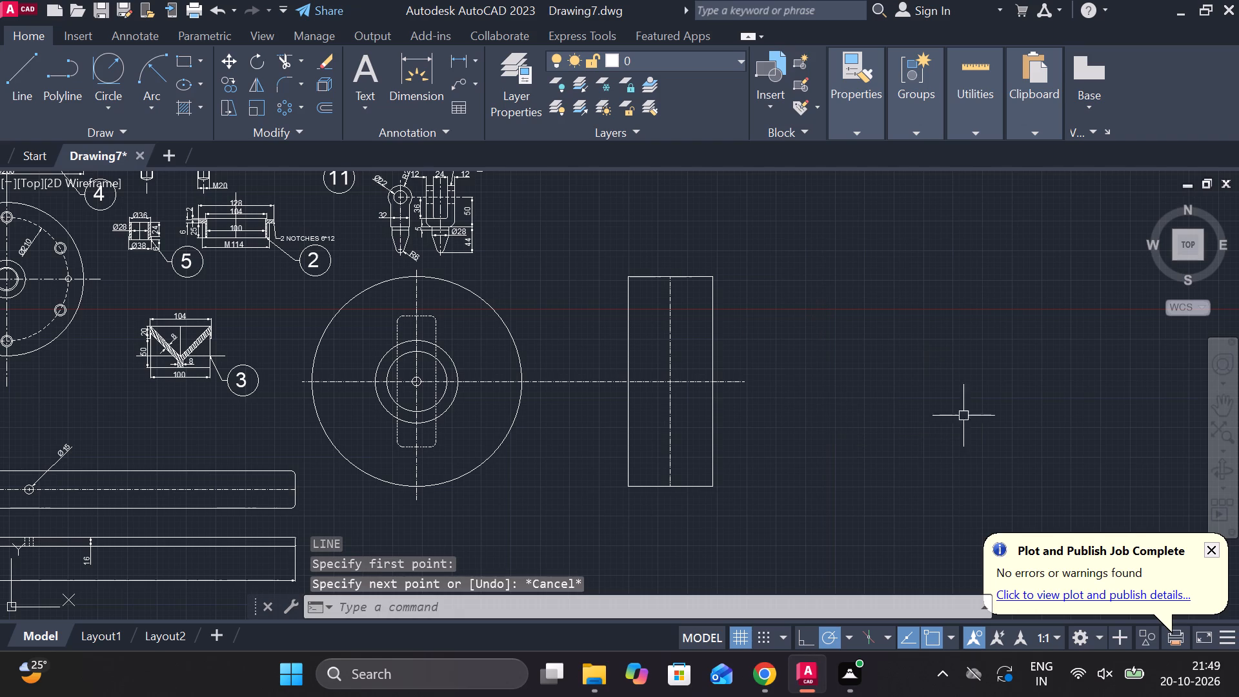
# Draw horizontal projection lines from the top and bottom of the dashed slot in the circular view across and past the side view.
pyautogui.press('l')
pyautogui.press('Return')
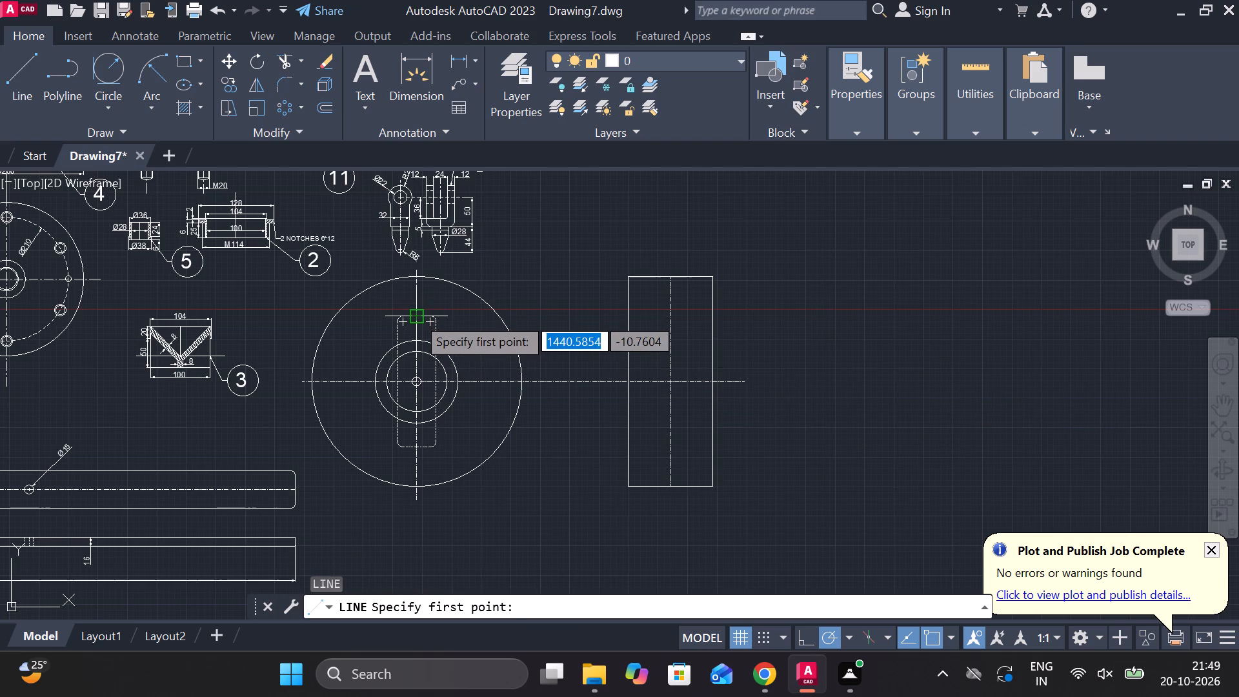
pyautogui.click(416, 316)
pyautogui.click(867, 325)
pyautogui.press('Escape')
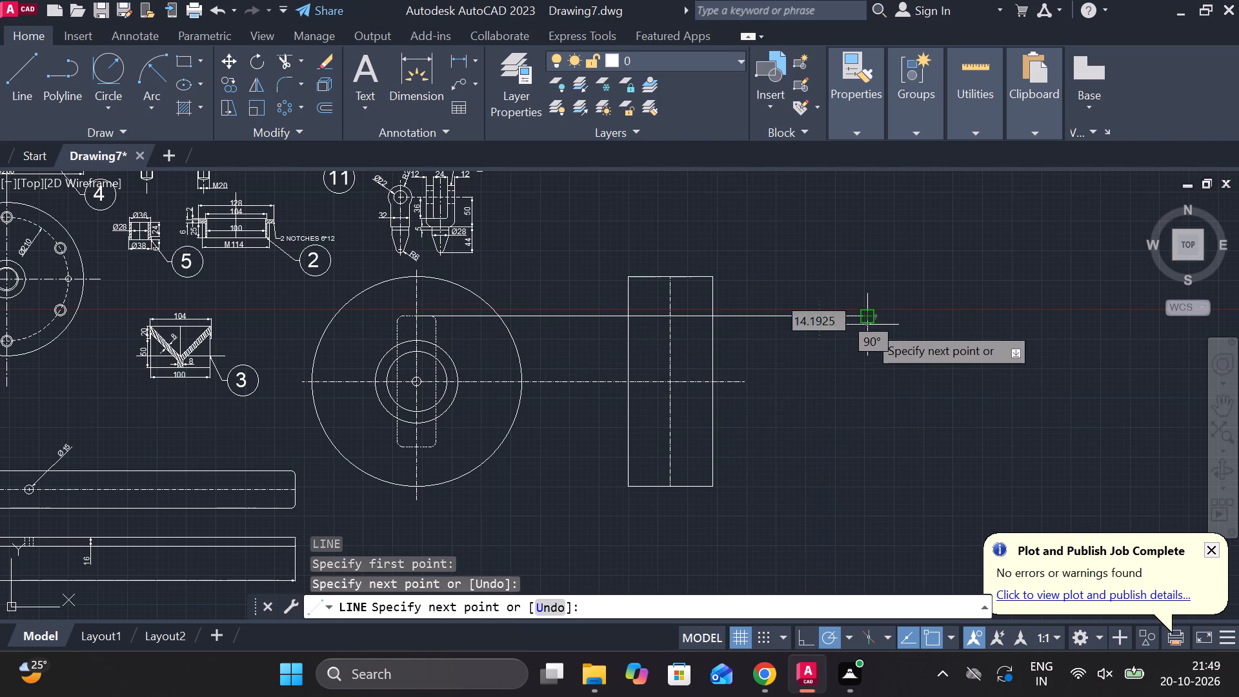
pyautogui.press('space')
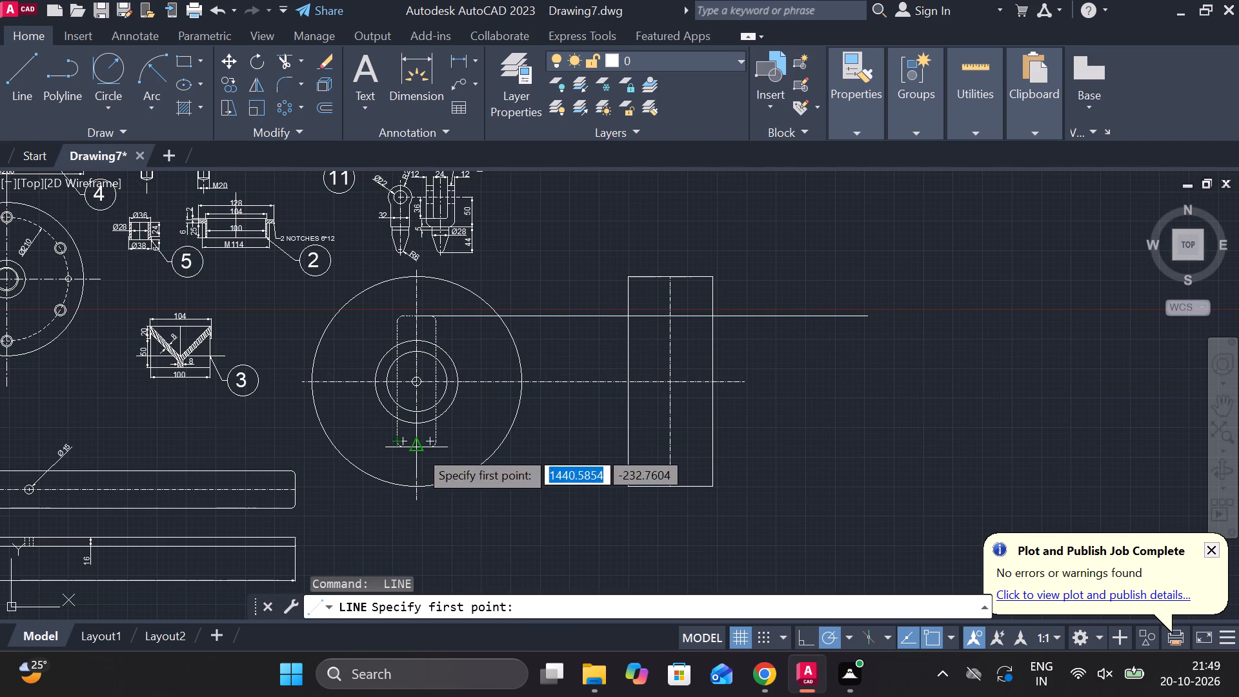
pyautogui.click(418, 449)
pyautogui.click(784, 452)
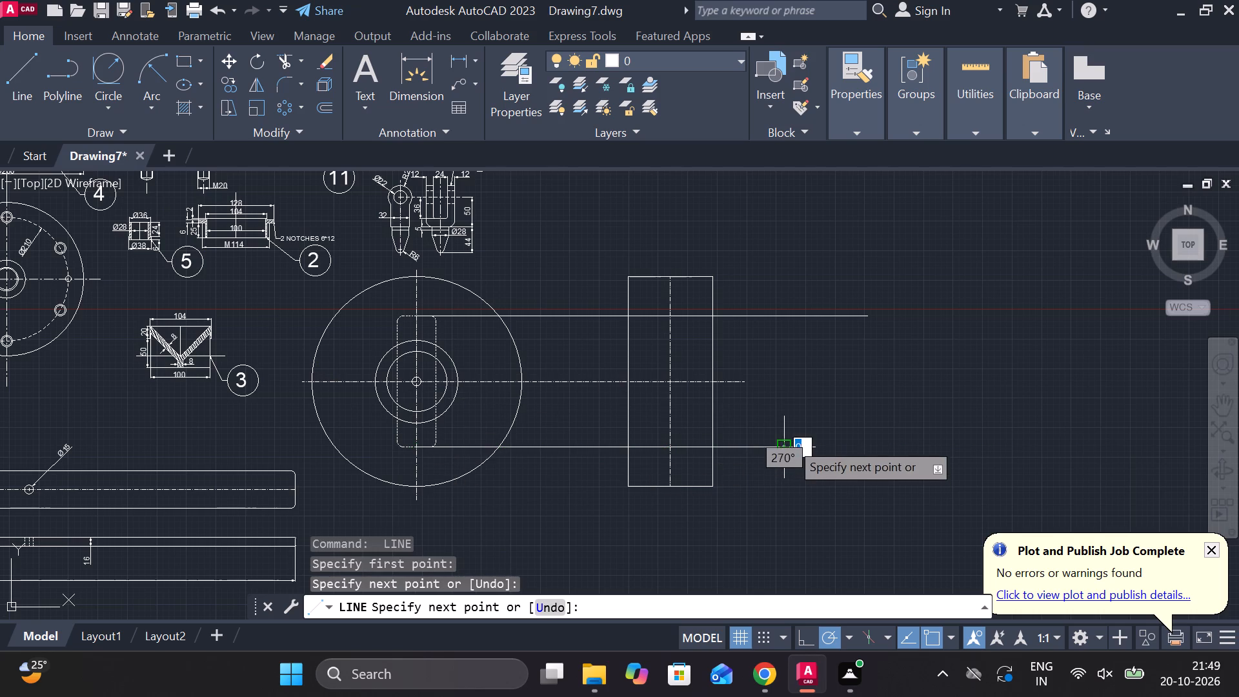
pyautogui.press('Escape')
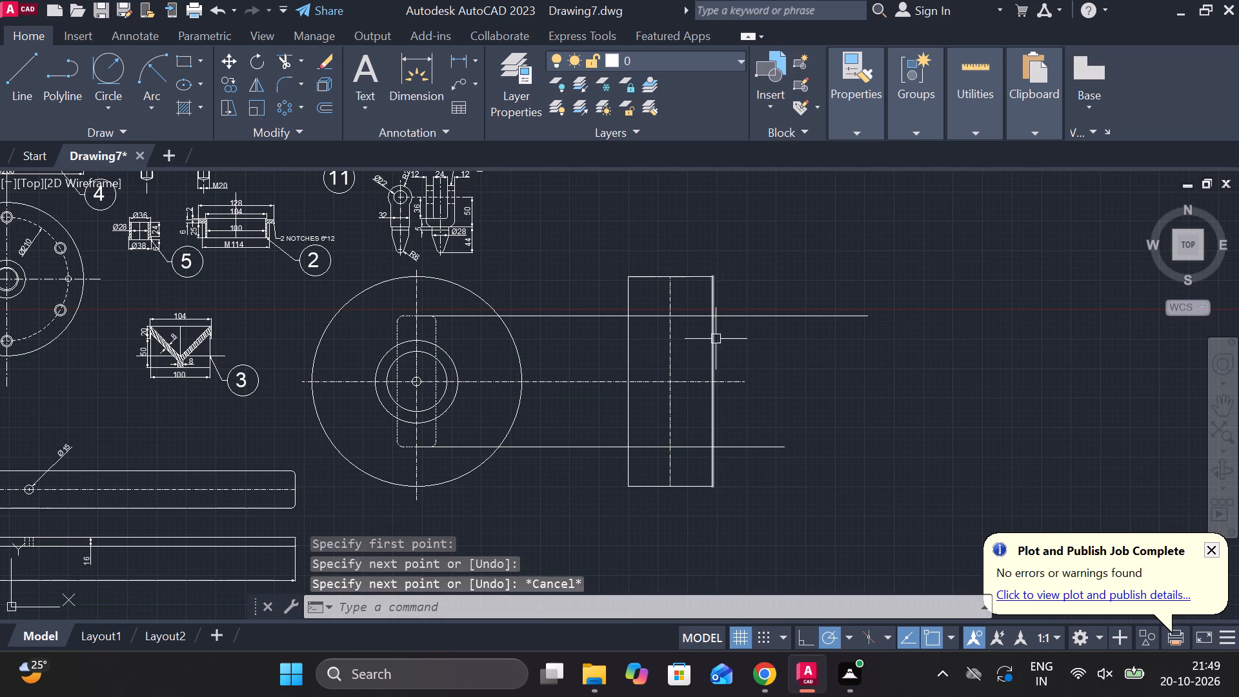
# Offset the side view's vertical centre line by 20 mm to each side.
pyautogui.click(671, 338)
pyautogui.press('o')
pyautogui.press('Return')
pyautogui.press('Return')
pyautogui.scroll(1, 679, 341)
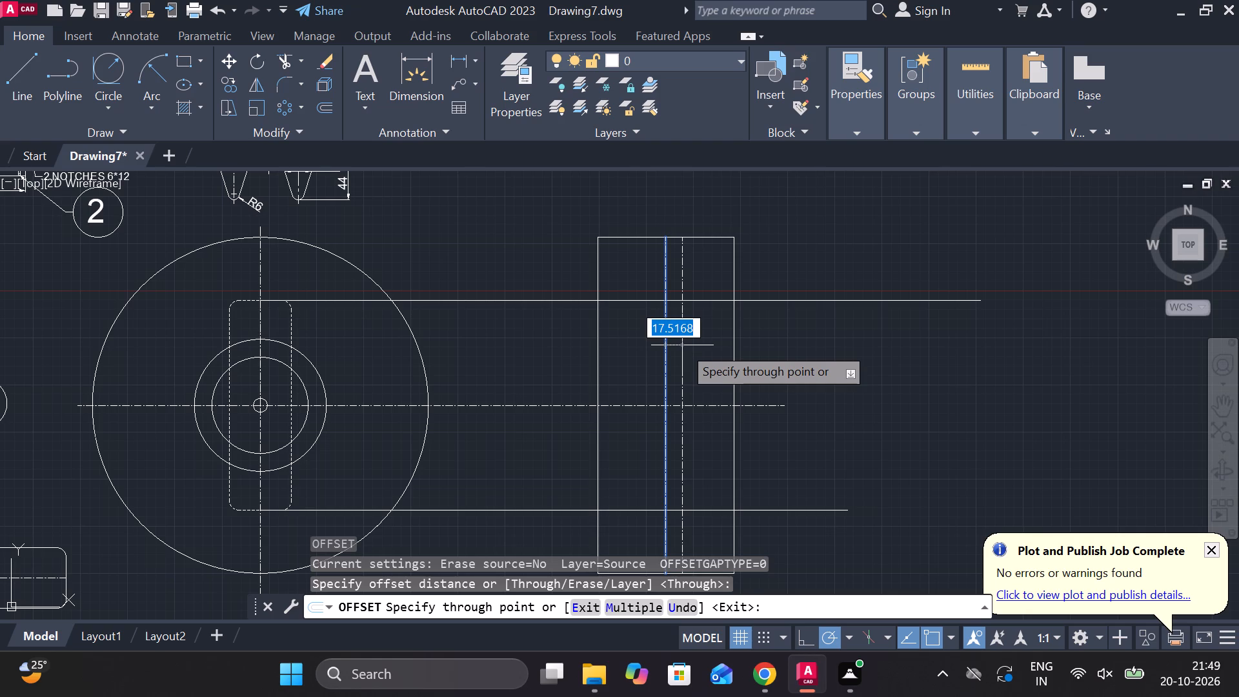
pyautogui.write('20')
pyautogui.press('Return')
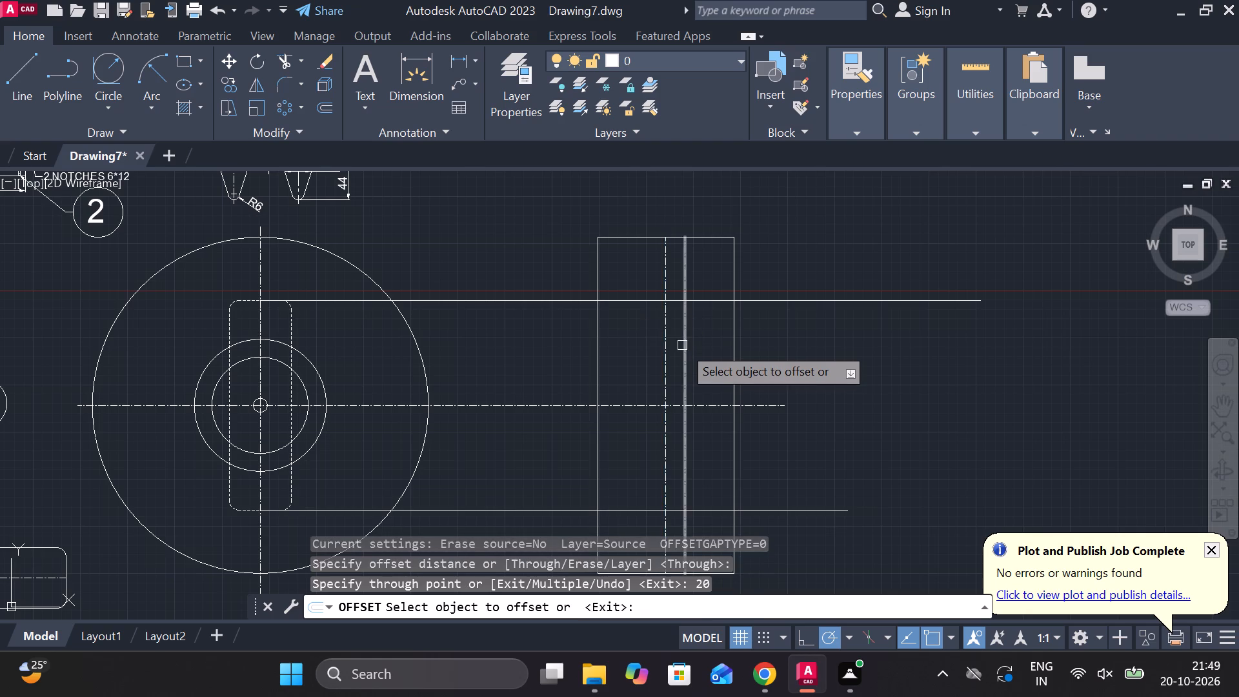
pyautogui.click(667, 350)
pyautogui.write('20')
pyautogui.press('Return')
pyautogui.press('Escape')
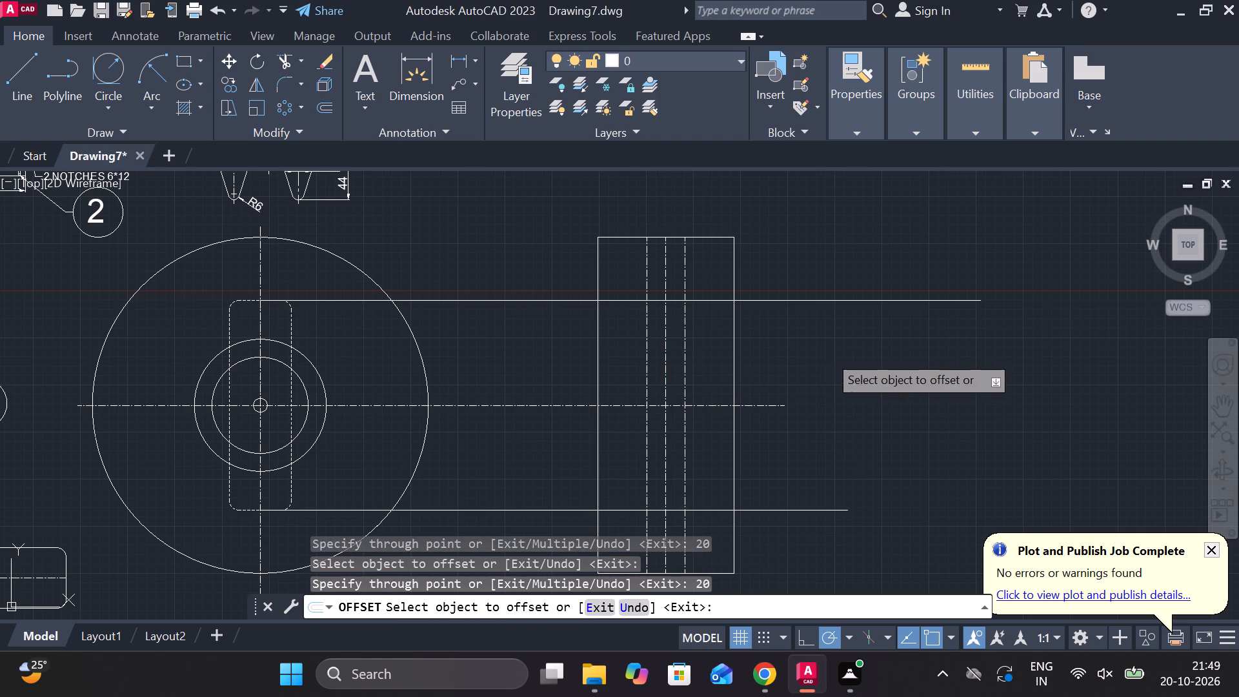
# Trim away both projection lines between the large circle and the side view rectangle.
pyautogui.write('TR')
pyautogui.press('space')
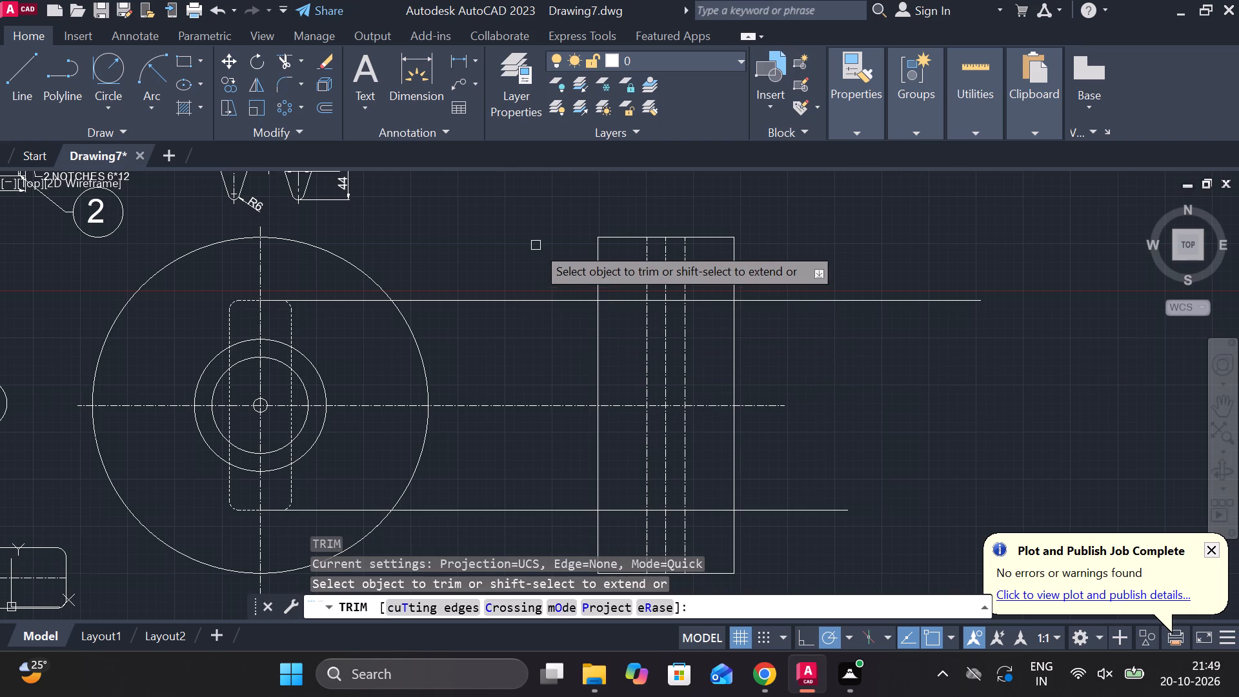
pyautogui.moveTo(536, 245); pyautogui.dragTo(538, 362)
pyautogui.moveTo(512, 458); pyautogui.dragTo(511, 531)
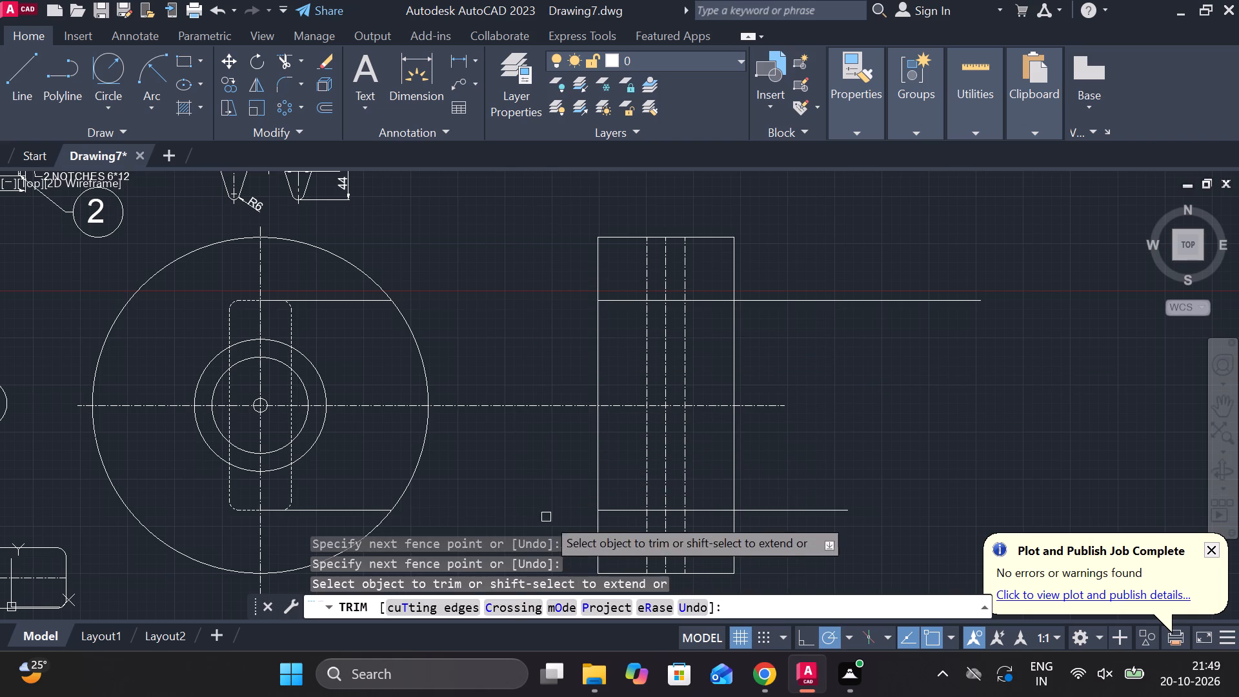
pyautogui.press('Escape')
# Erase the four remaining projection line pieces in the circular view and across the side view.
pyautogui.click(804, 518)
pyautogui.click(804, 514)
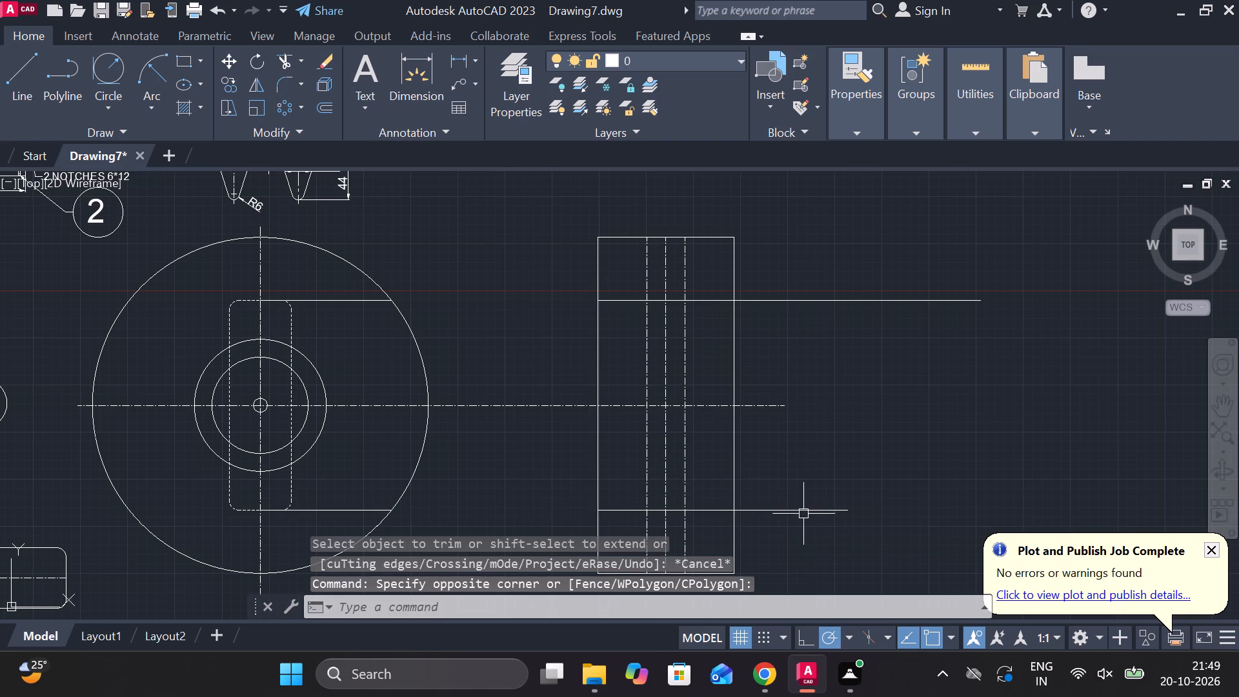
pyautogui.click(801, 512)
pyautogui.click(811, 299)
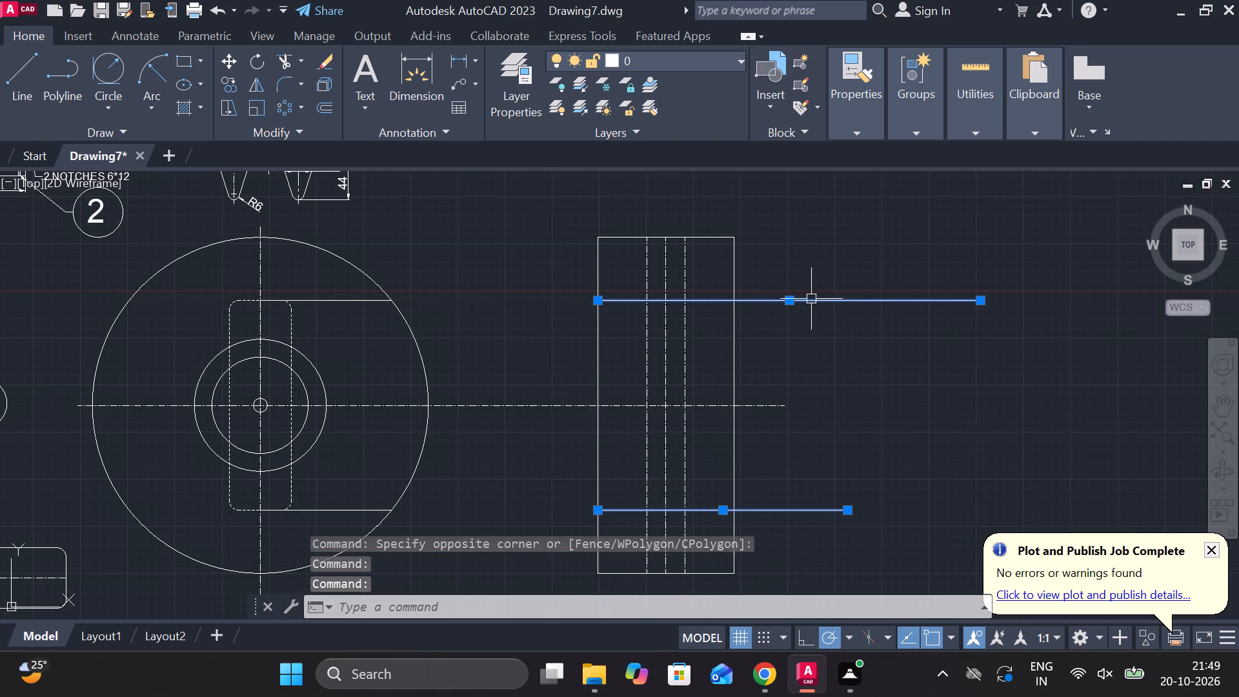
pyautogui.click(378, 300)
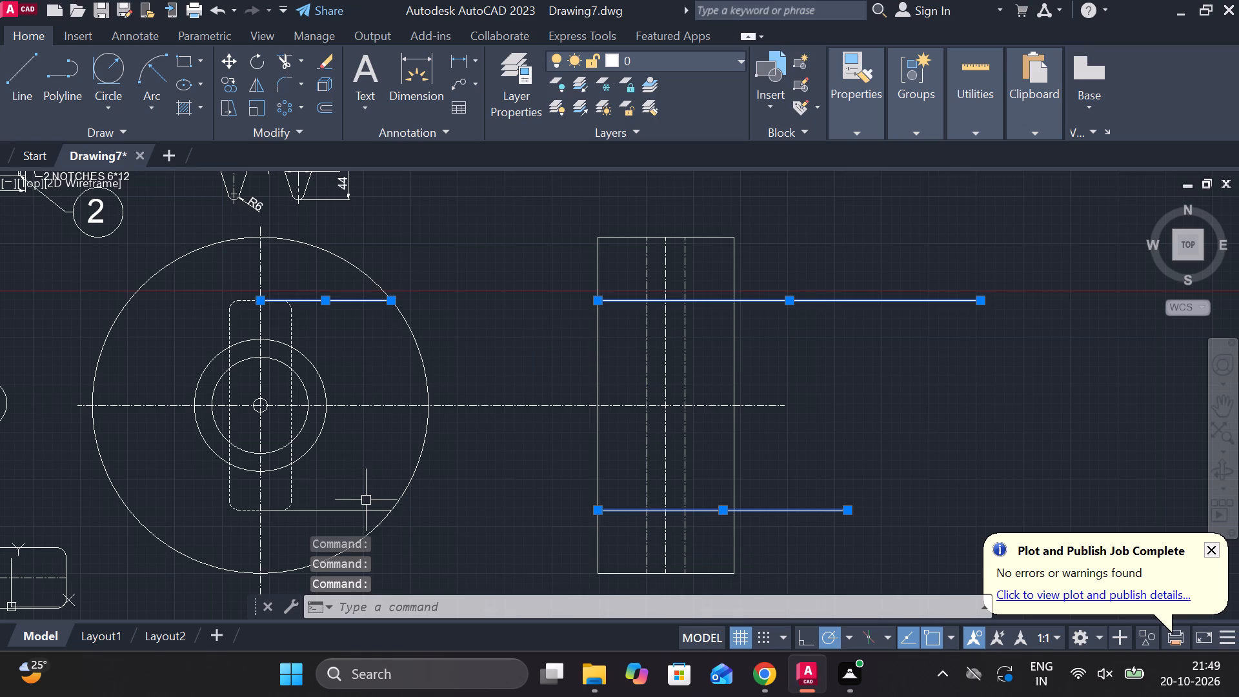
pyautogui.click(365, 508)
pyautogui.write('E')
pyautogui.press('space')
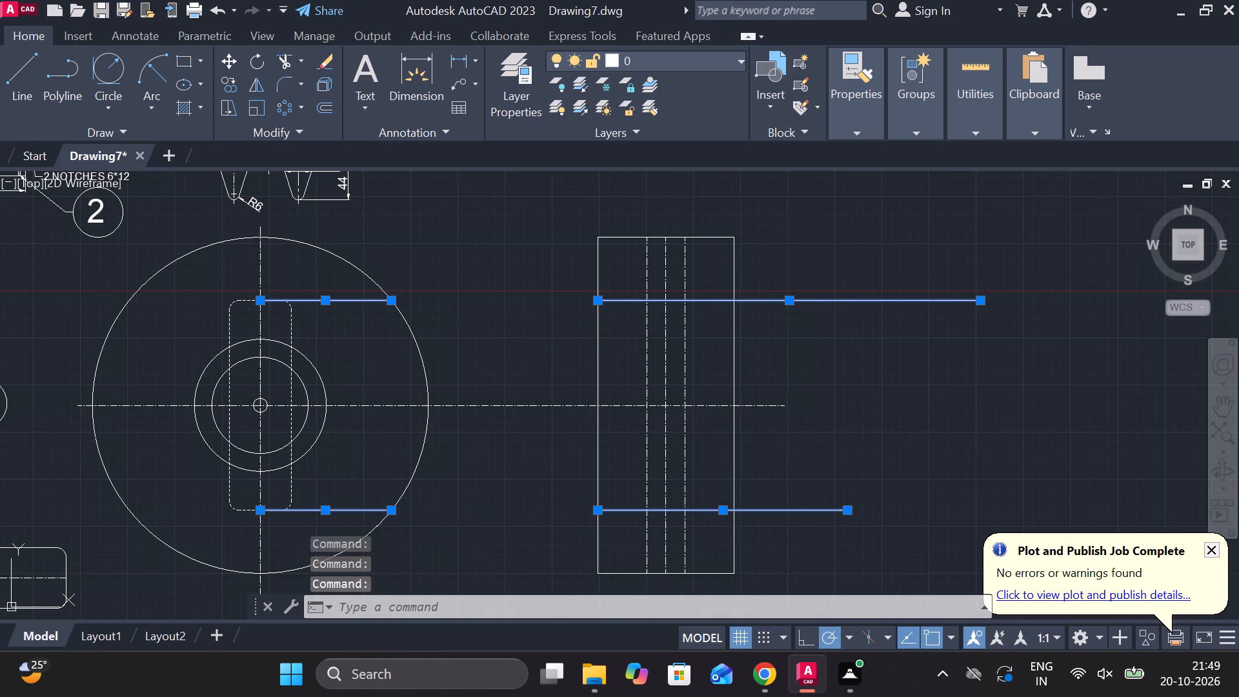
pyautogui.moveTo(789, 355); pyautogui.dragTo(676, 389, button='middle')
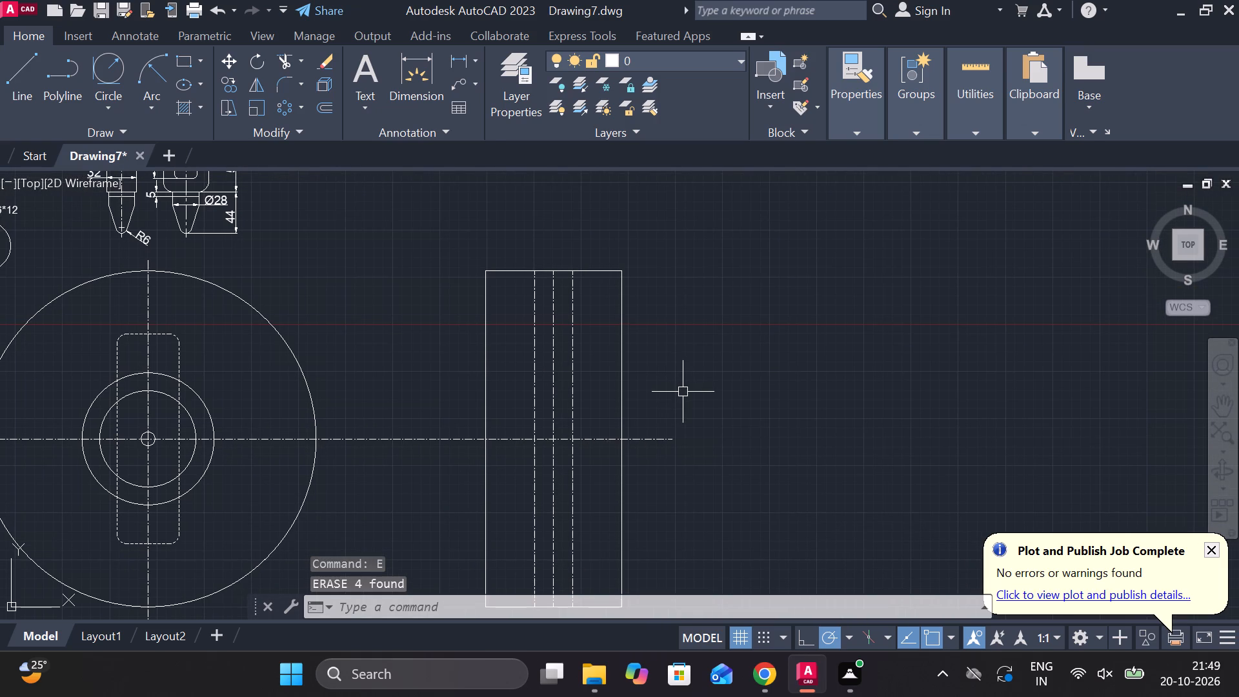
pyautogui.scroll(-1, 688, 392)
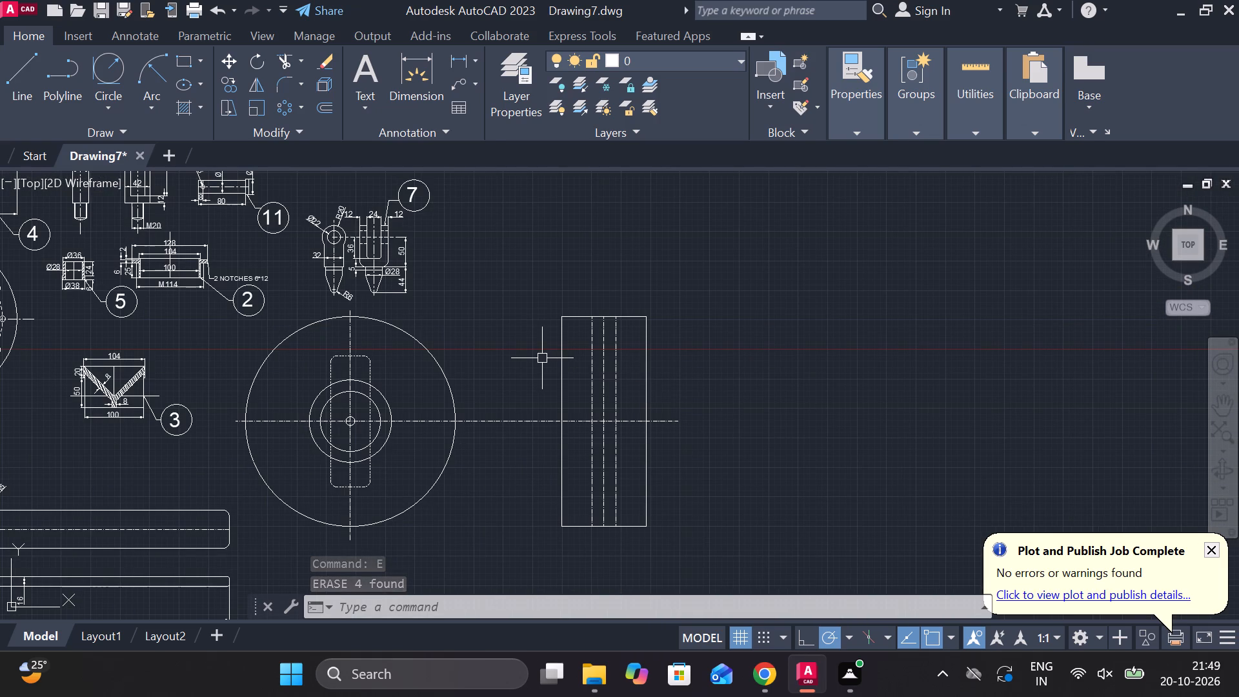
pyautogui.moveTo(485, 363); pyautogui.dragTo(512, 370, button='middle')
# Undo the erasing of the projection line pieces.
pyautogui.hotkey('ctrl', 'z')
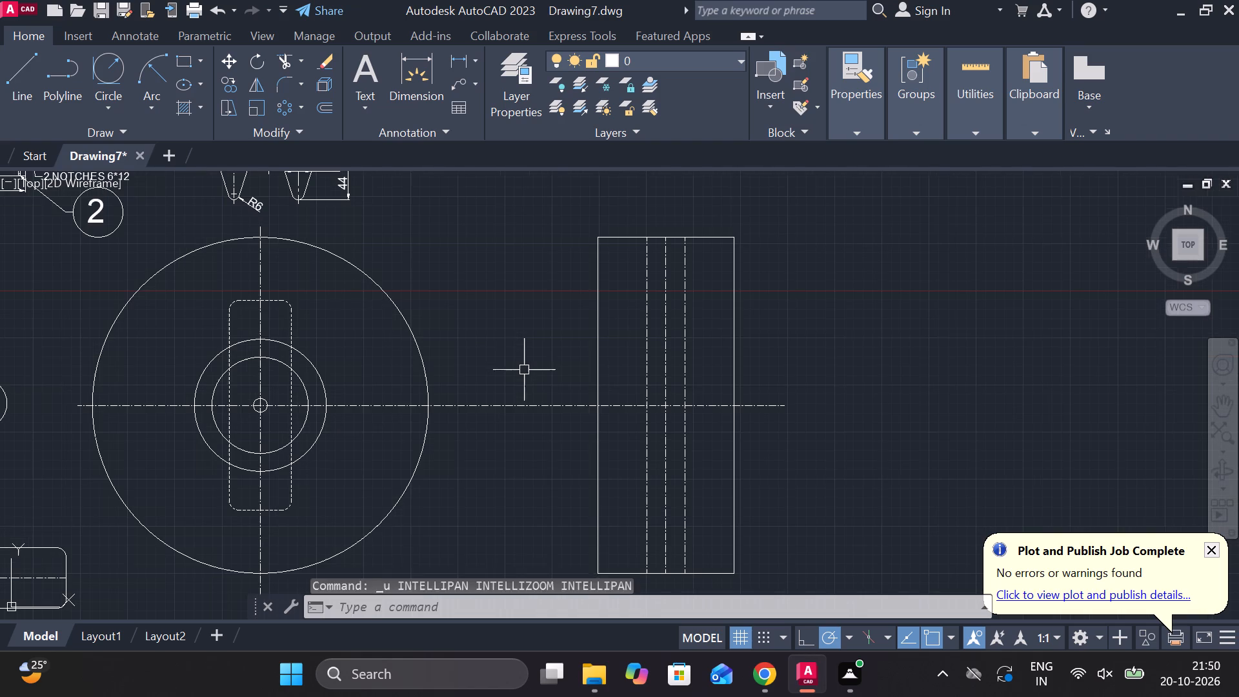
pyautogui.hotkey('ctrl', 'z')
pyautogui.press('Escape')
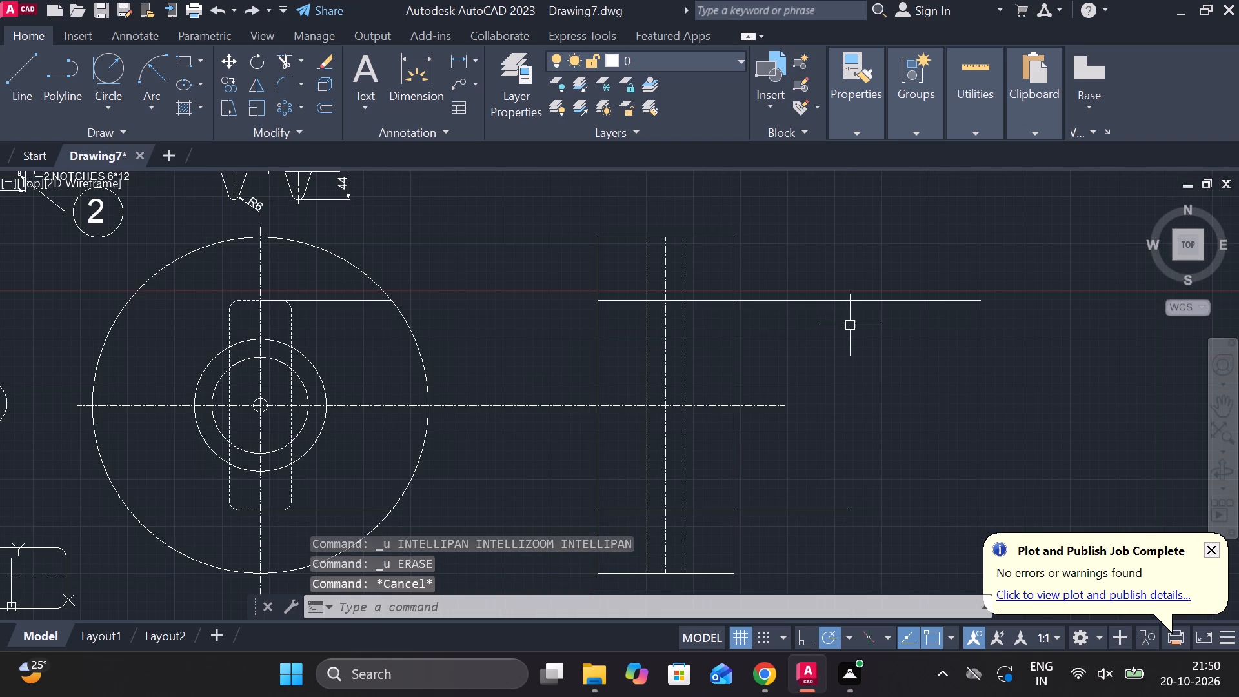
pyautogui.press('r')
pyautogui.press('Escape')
# Trim the projection lines and the two offset lines against each other to form a closed narrow rectangle inside the side view.
pyautogui.write('TR')
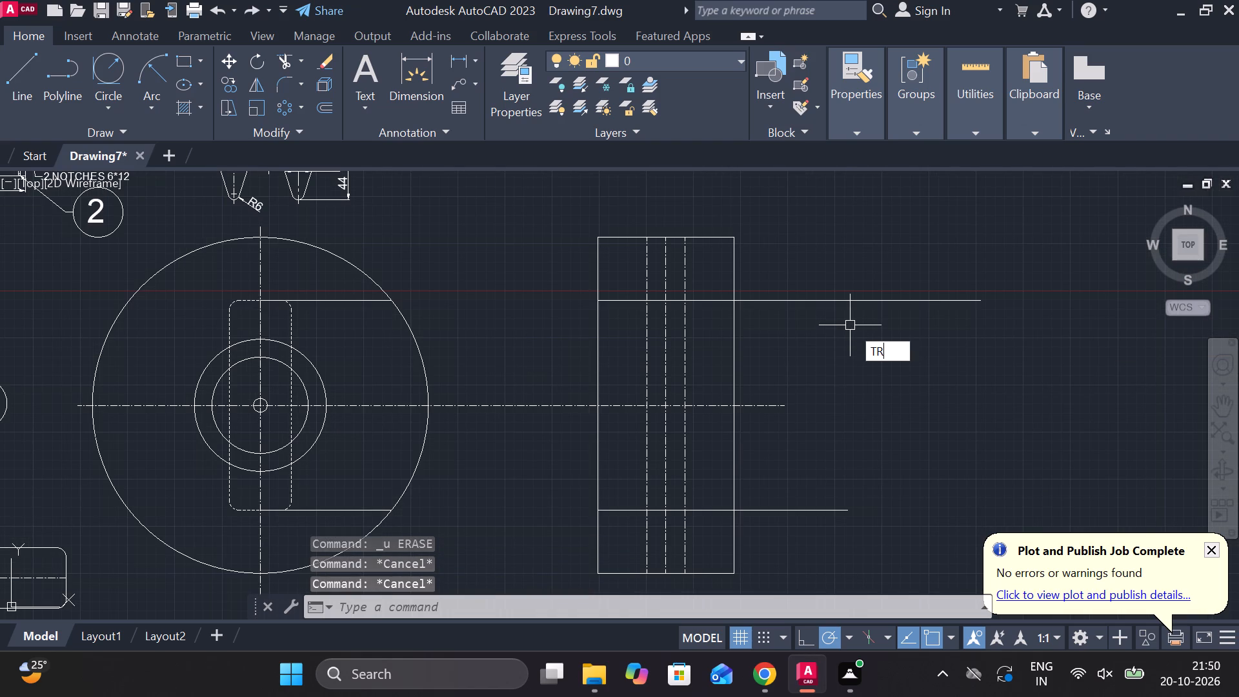
pyautogui.press('space')
pyautogui.click(688, 305)
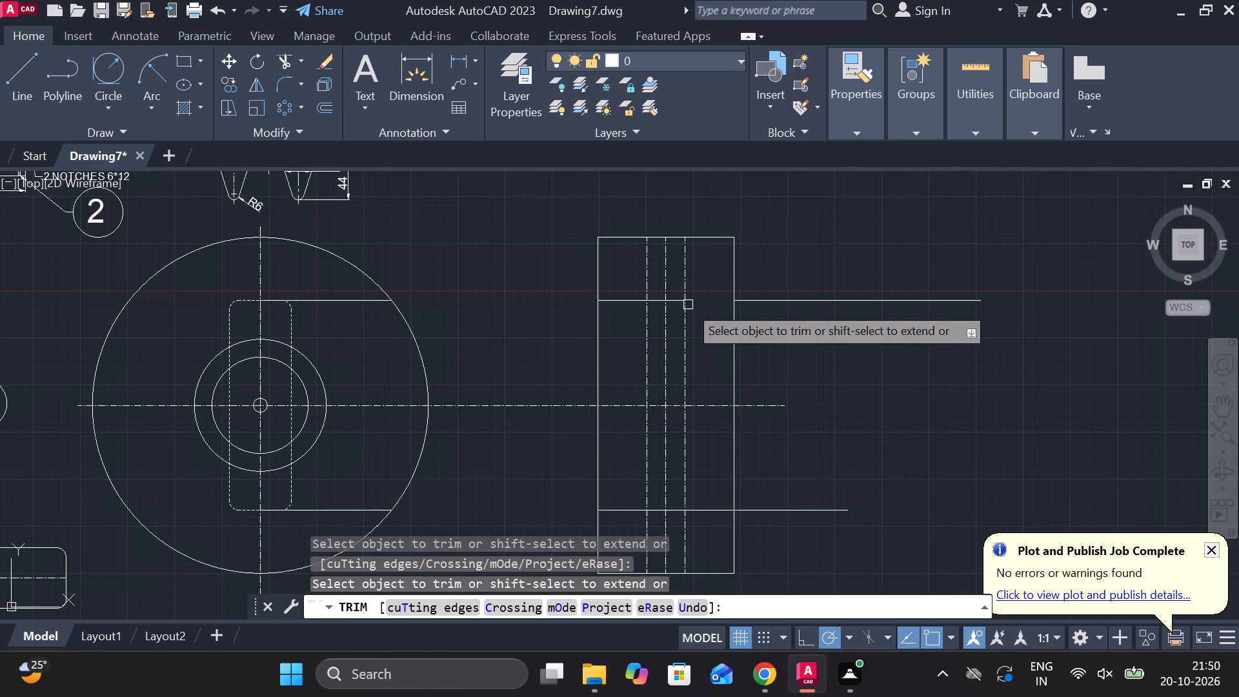
pyautogui.moveTo(688, 280); pyautogui.dragTo(645, 276)
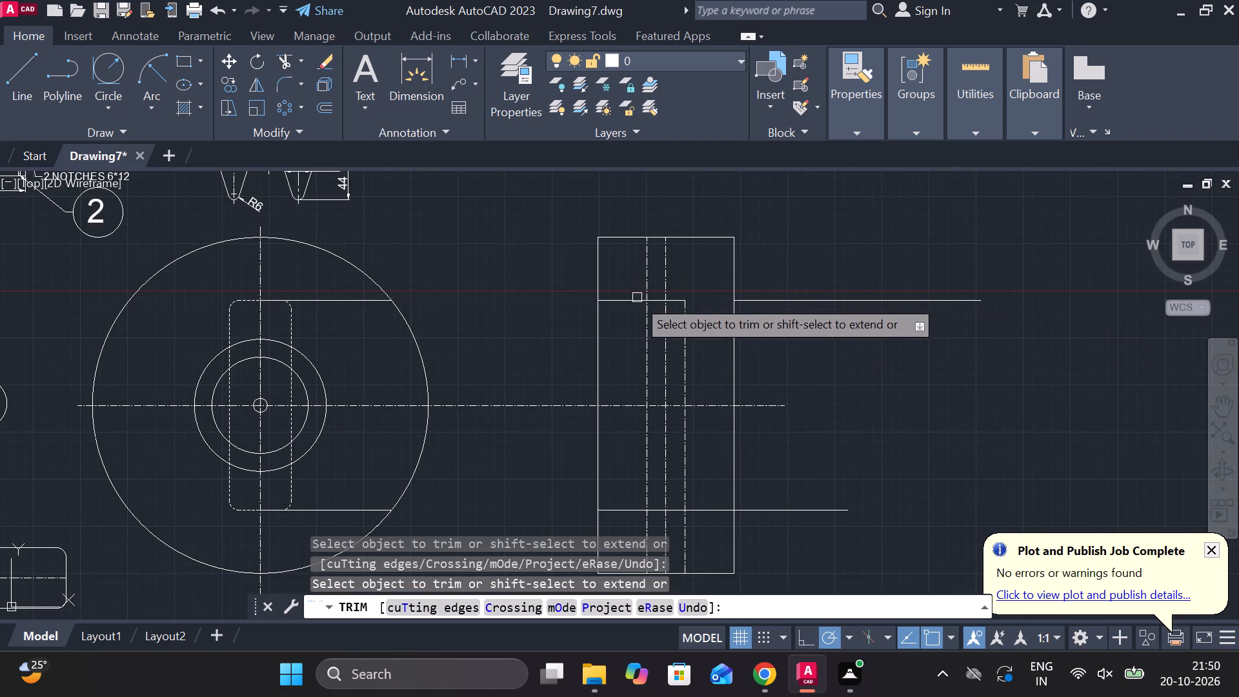
pyautogui.click(629, 304)
pyautogui.click(647, 275)
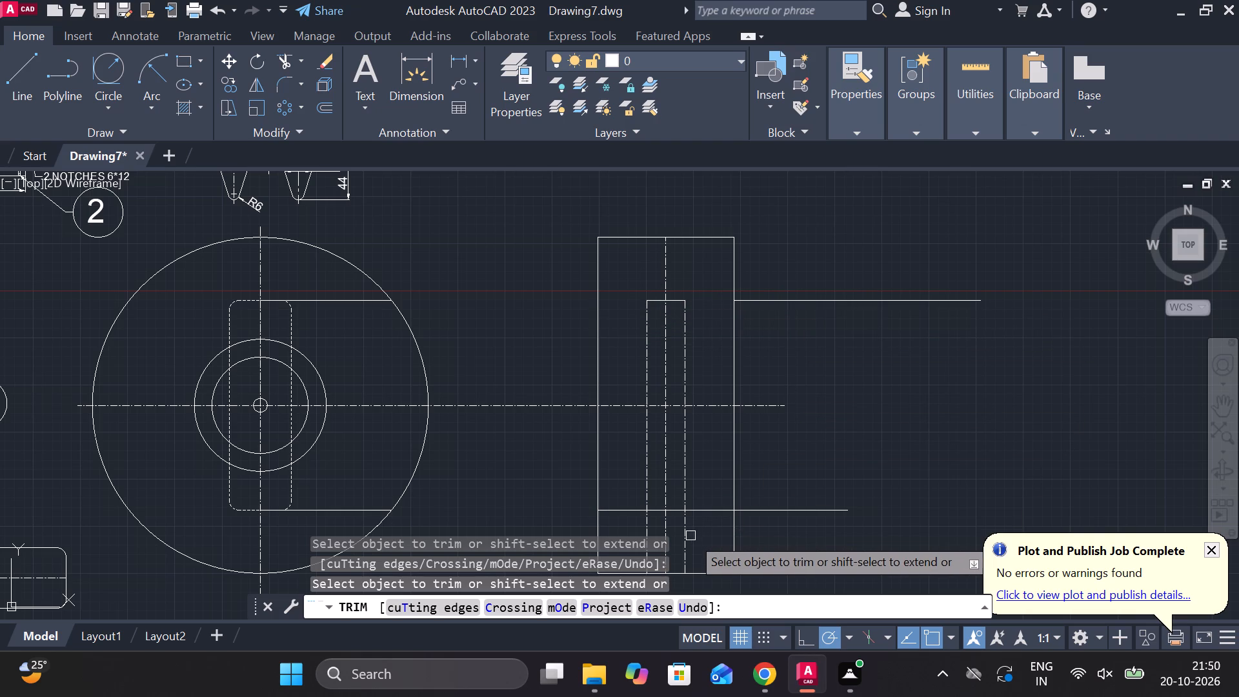
pyautogui.moveTo(695, 525); pyautogui.dragTo(713, 456, button='middle')
pyautogui.scroll(1, 709, 461)
pyautogui.click(715, 424)
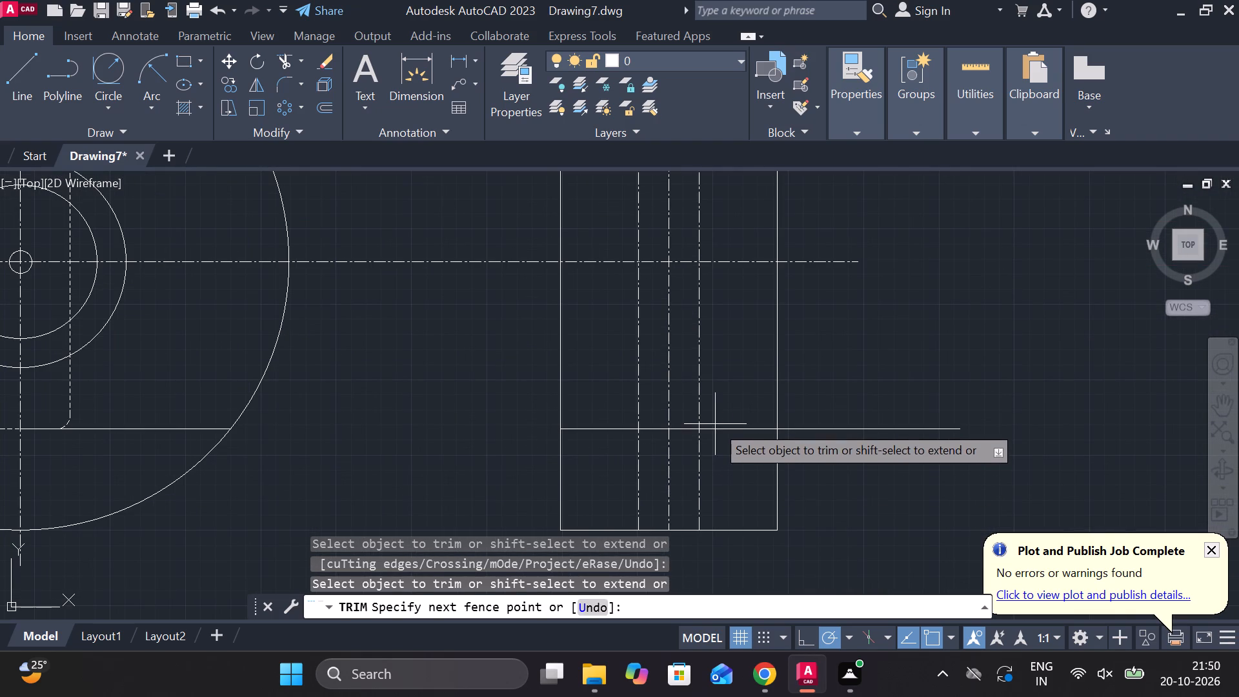
pyautogui.click(724, 437)
pyautogui.click(610, 426)
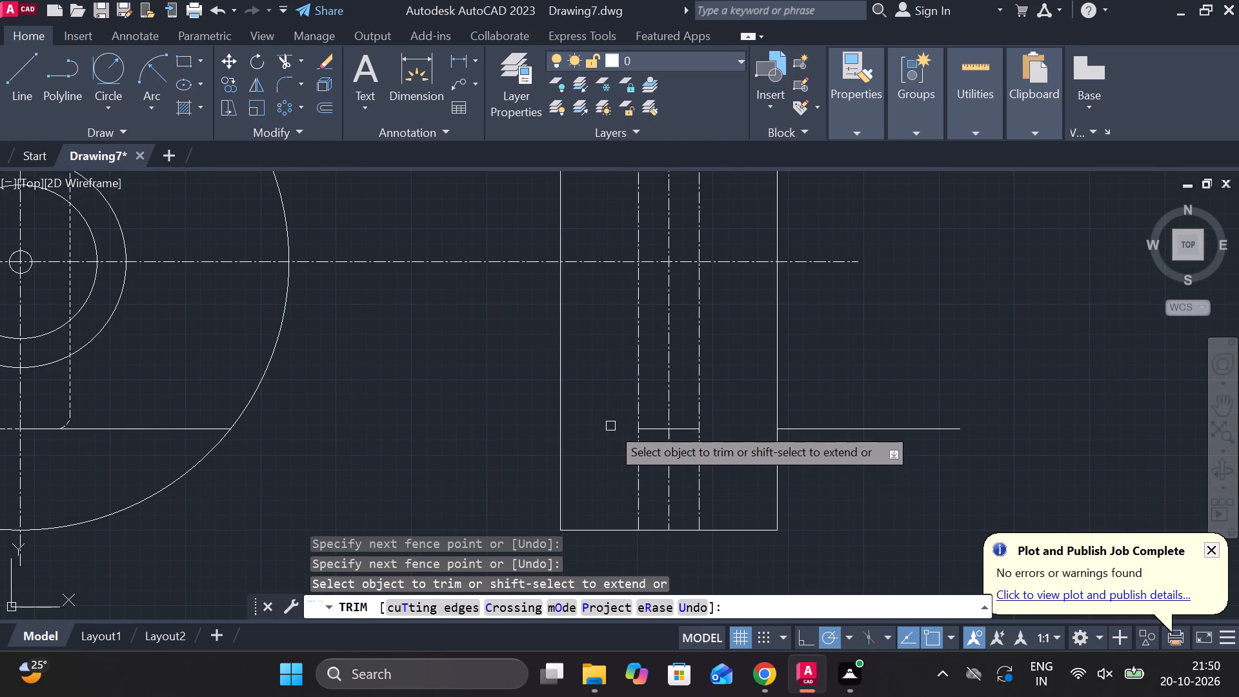
pyautogui.click(634, 468)
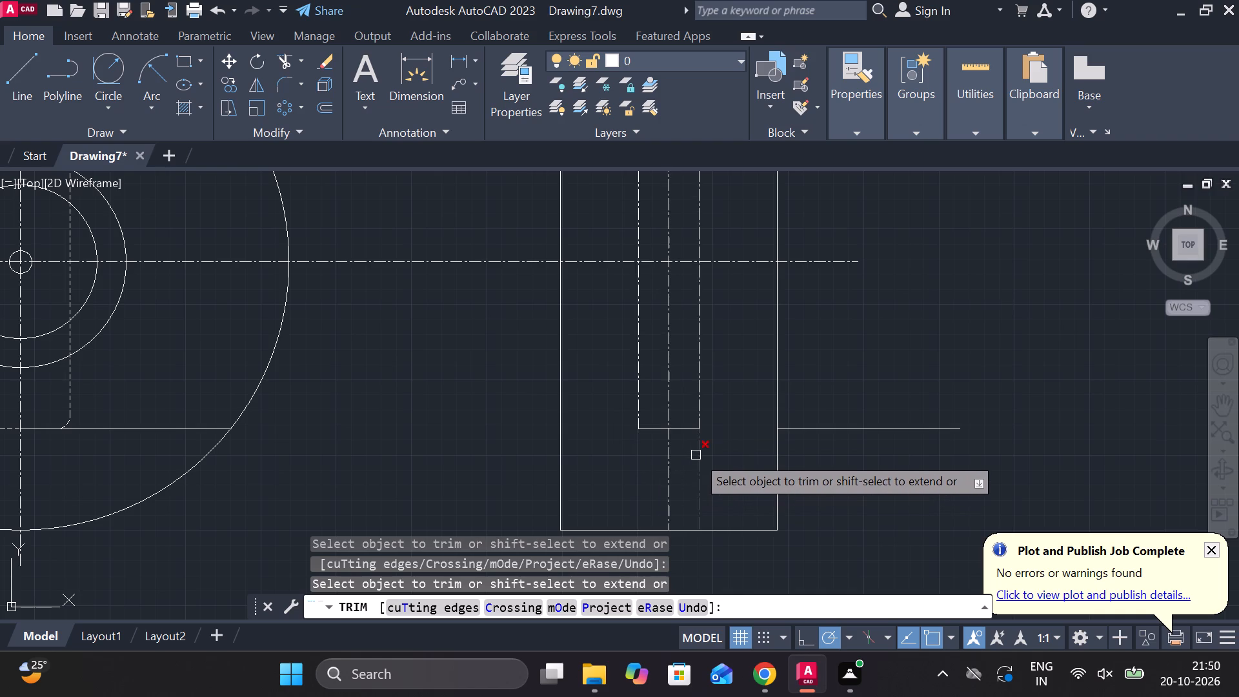
pyautogui.click(696, 455)
pyautogui.press('Escape')
# Erase the four leftover projection line pieces, two outside the side view and two inside the large circle.
pyautogui.click(875, 426)
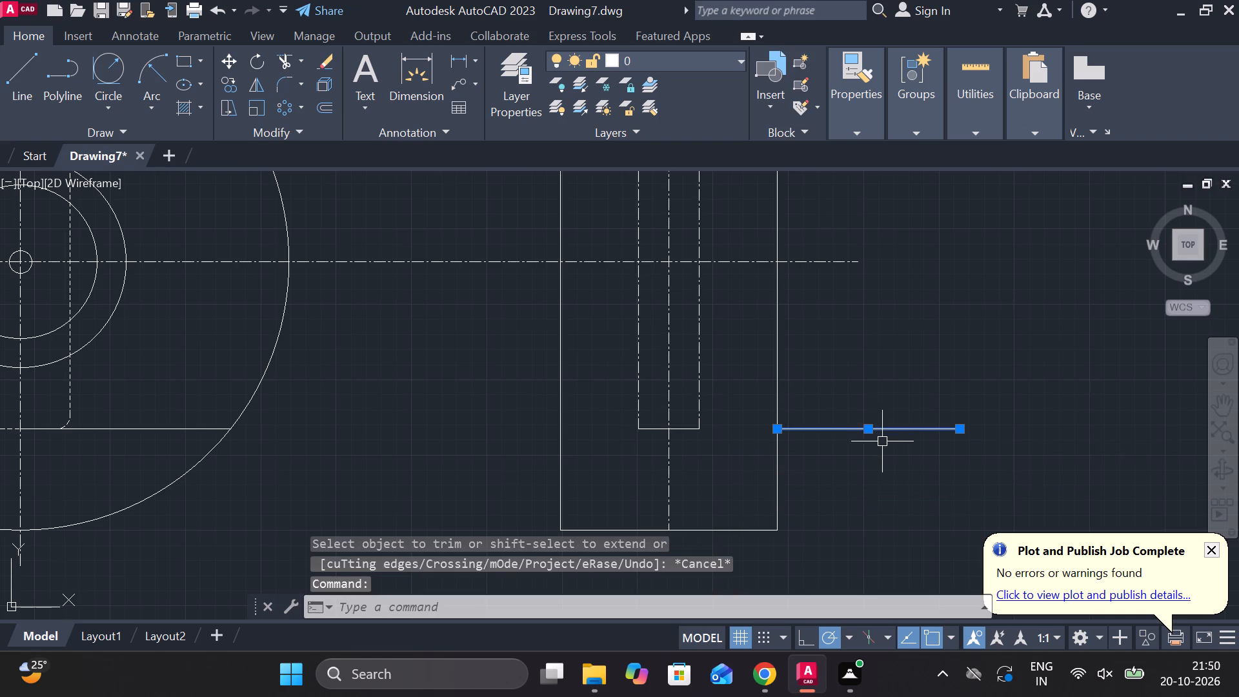
pyautogui.scroll(-3, 882, 431)
pyautogui.click(896, 347)
pyautogui.scroll(2, 663, 356)
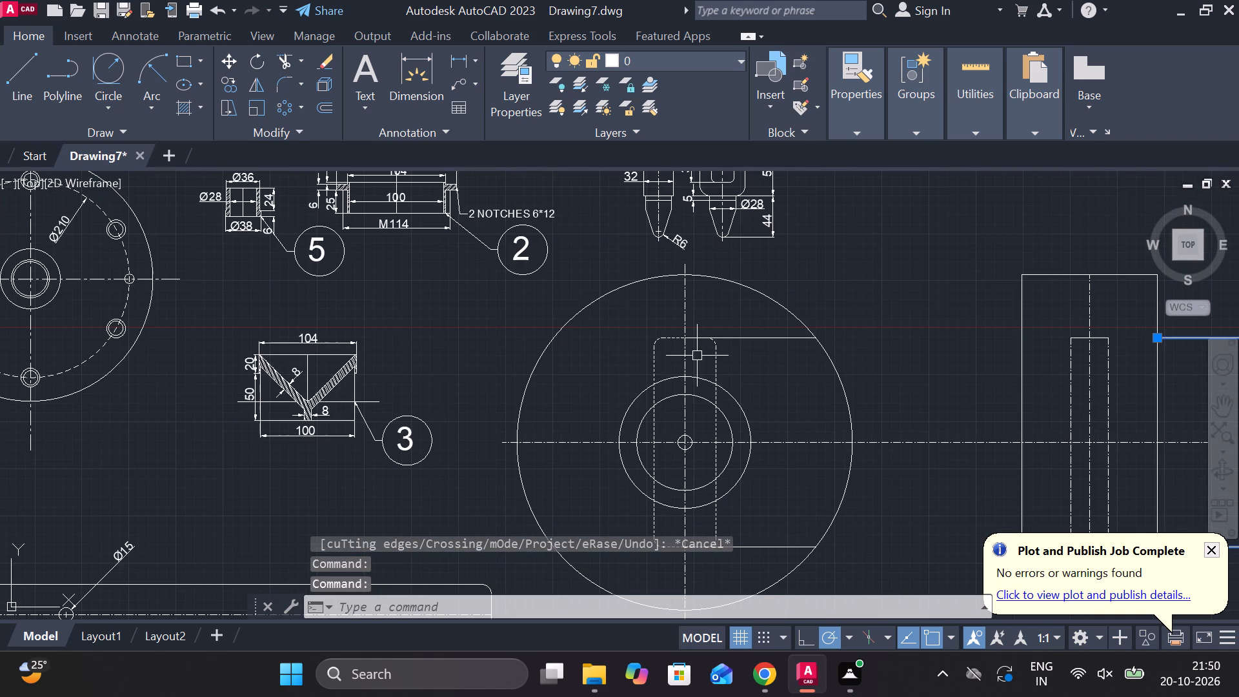
pyautogui.click(738, 341)
pyautogui.click(771, 545)
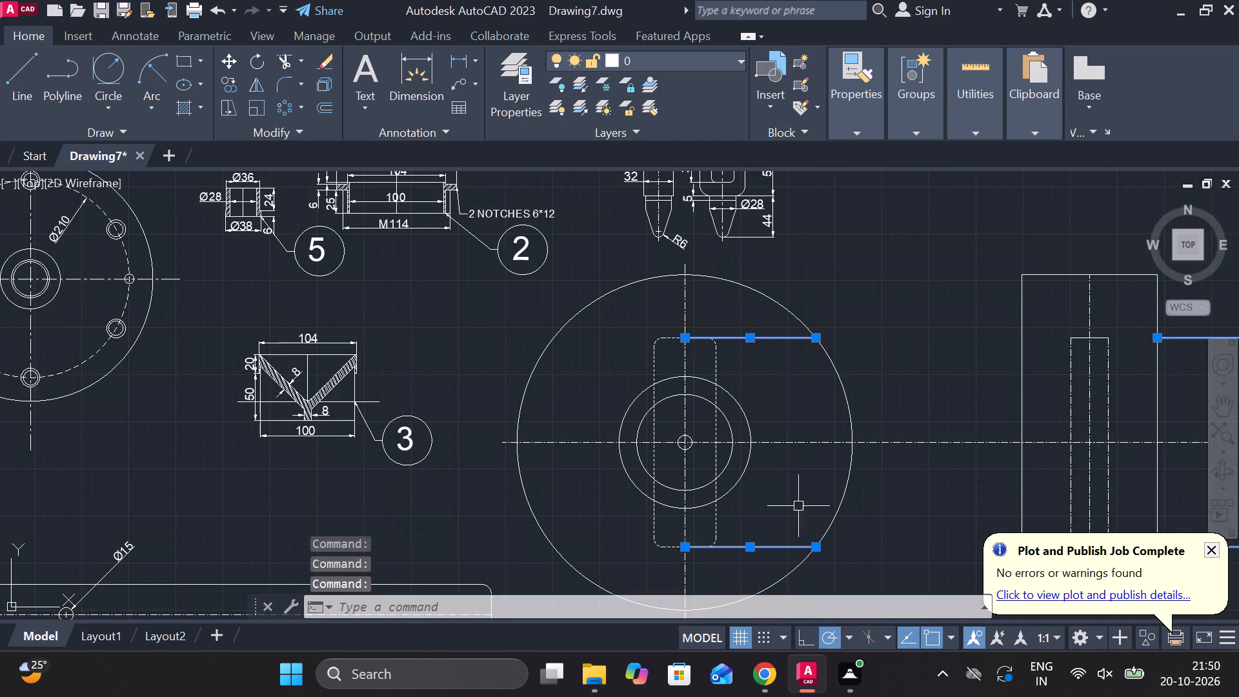
pyautogui.write('E')
pyautogui.press('space')
# Draw a vertical line from the midpoint of the side view's top edge down to the inner slot rectangle's top edge.
pyautogui.moveTo(854, 365); pyautogui.dragTo(538, 424, button='middle')
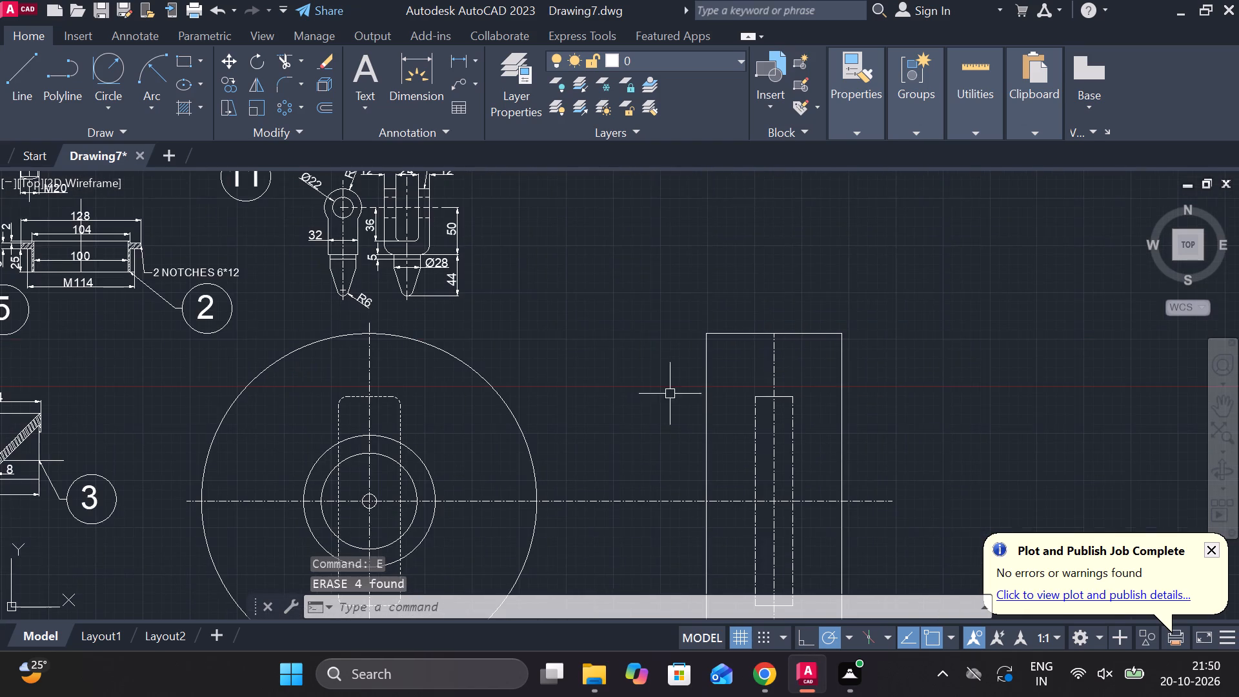
pyautogui.scroll(1, 673, 392)
pyautogui.moveTo(673, 392); pyautogui.dragTo(533, 436, button='middle')
pyautogui.press('l')
pyautogui.press('Return')
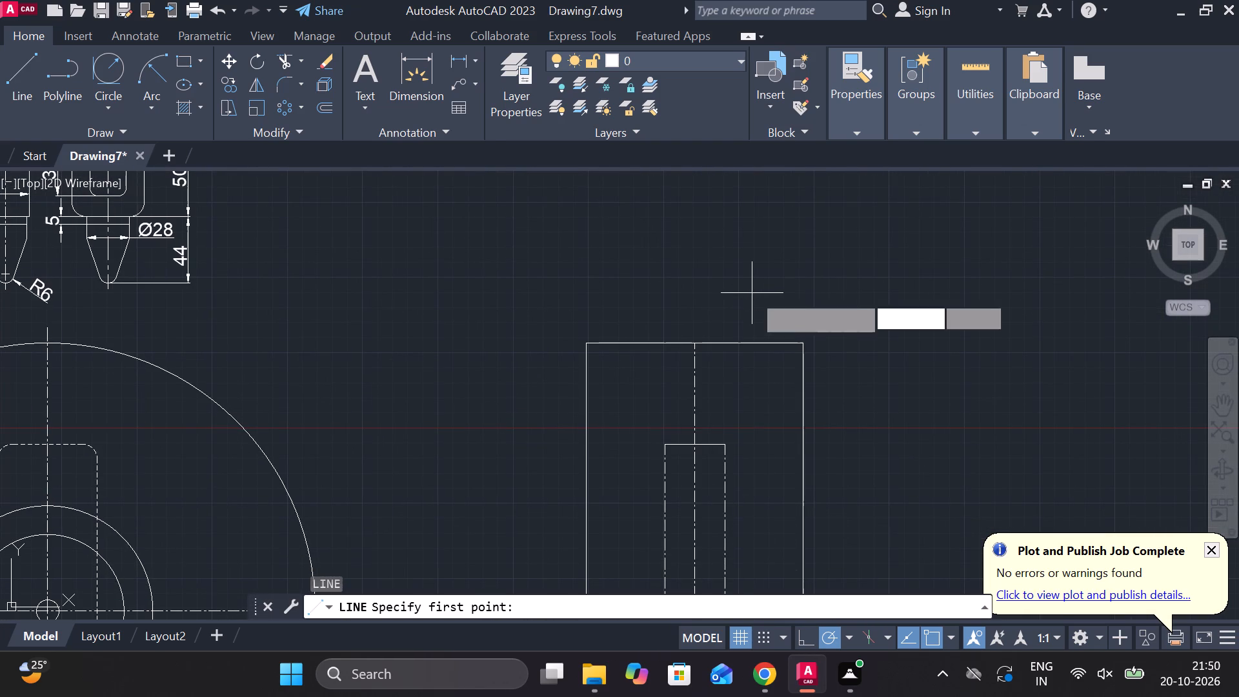
pyautogui.click(689, 341)
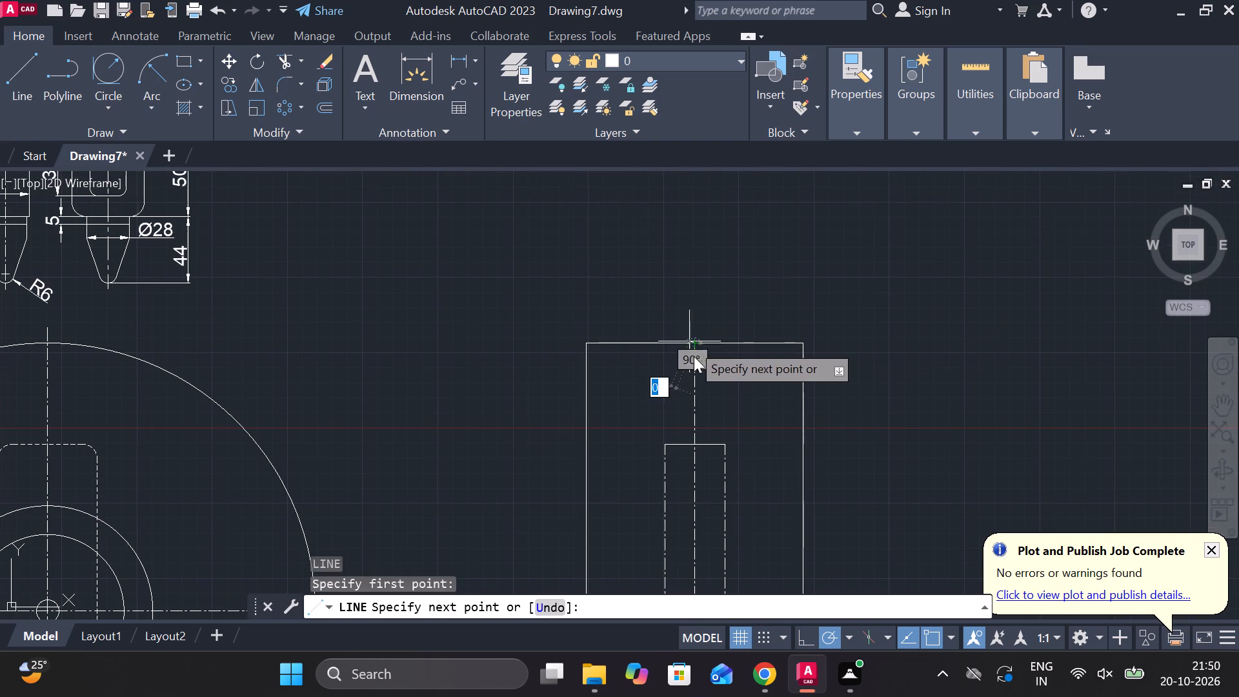
pyautogui.click(692, 439)
pyautogui.press('Escape')
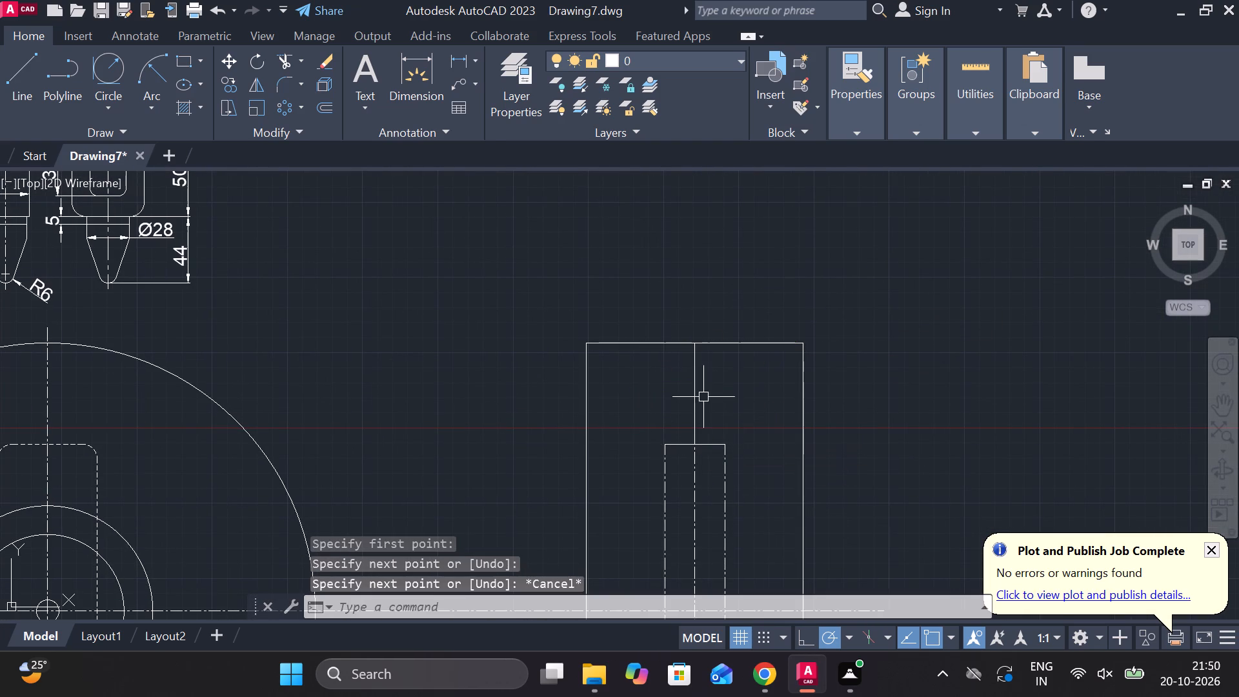
# Offset the short vertical line above the slot rectangle by 10 mm to each side.
pyautogui.click(692, 384)
pyautogui.press('o')
pyautogui.press('Return')
pyautogui.press('Return')
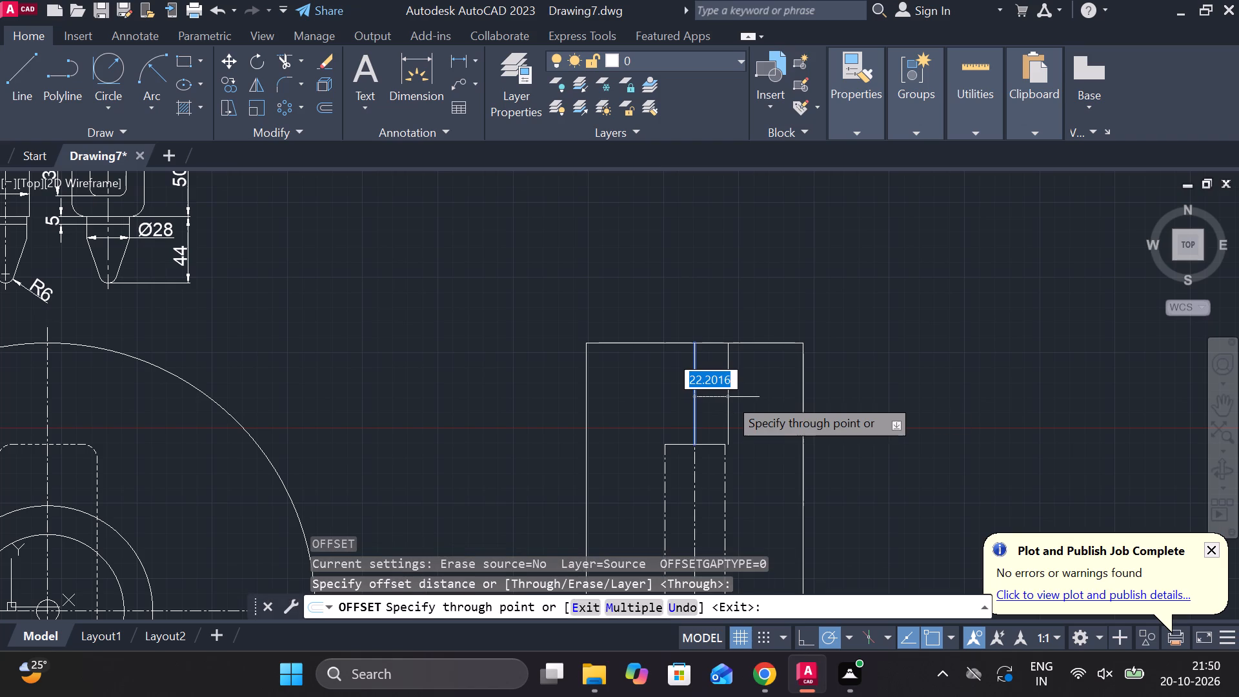
pyautogui.write('10')
pyautogui.press('Return')
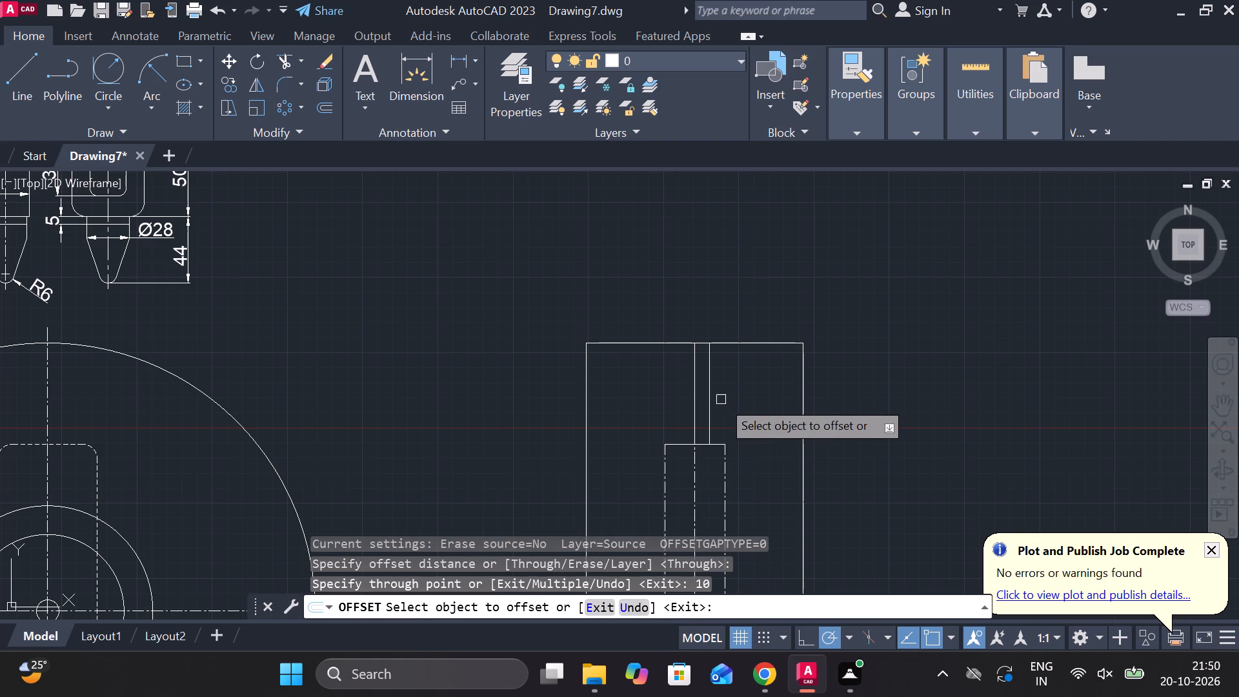
pyautogui.click(696, 388)
pyautogui.write('10')
pyautogui.press('Return')
pyautogui.press('Escape')
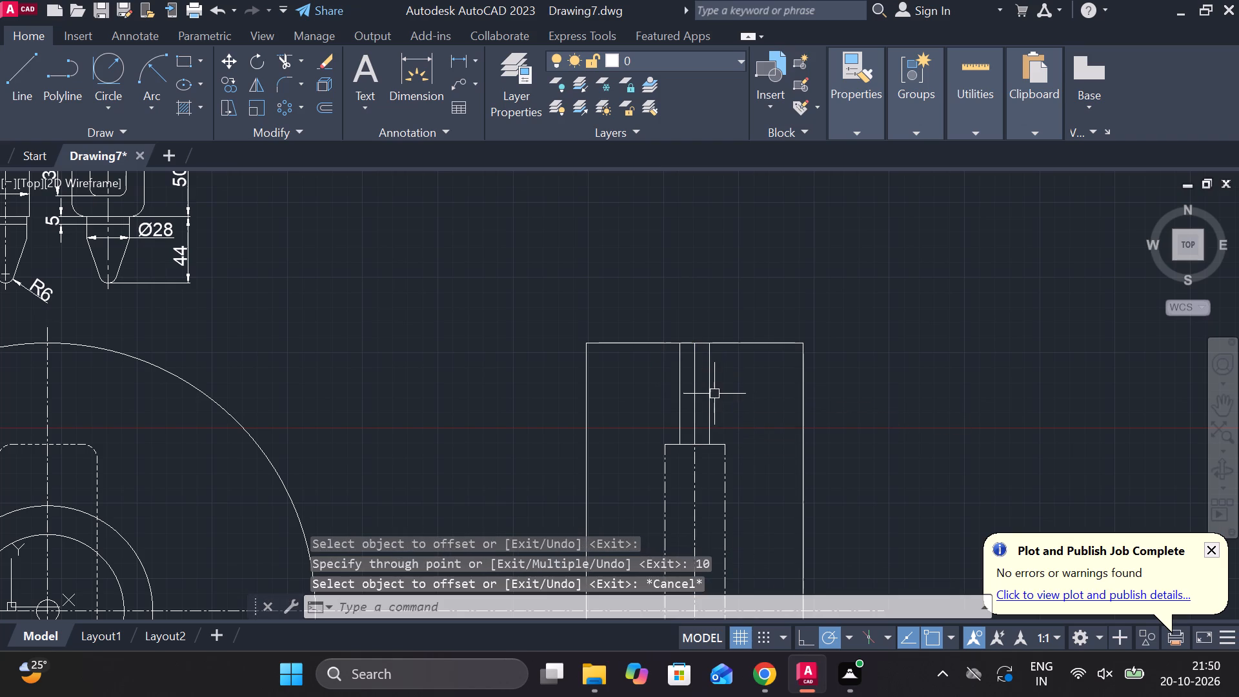
# Mirror the two offset lines about the horizontal centre line to the lower end of the side view, keeping the originals.
pyautogui.click(714, 390)
pyautogui.click(678, 403)
pyautogui.write('MI')
pyautogui.press('Return')
pyautogui.moveTo(865, 520); pyautogui.dragTo(792, 358, button='middle')
pyautogui.scroll(-1, 792, 348)
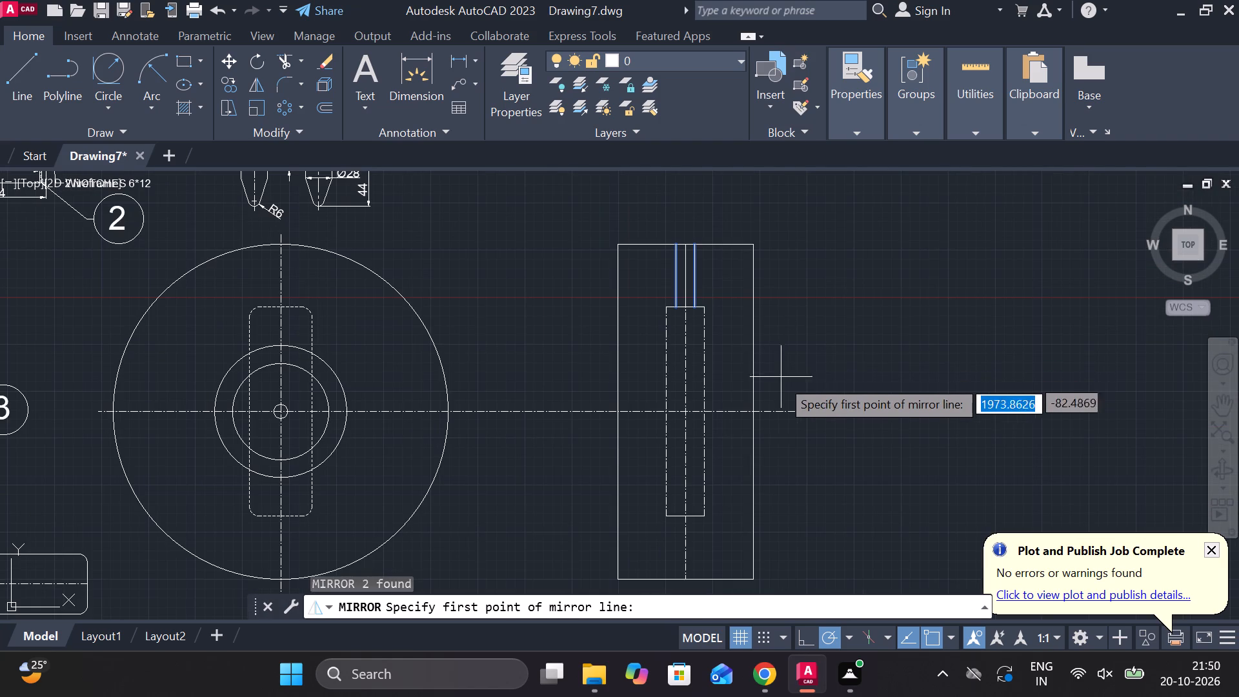
pyautogui.click(760, 411)
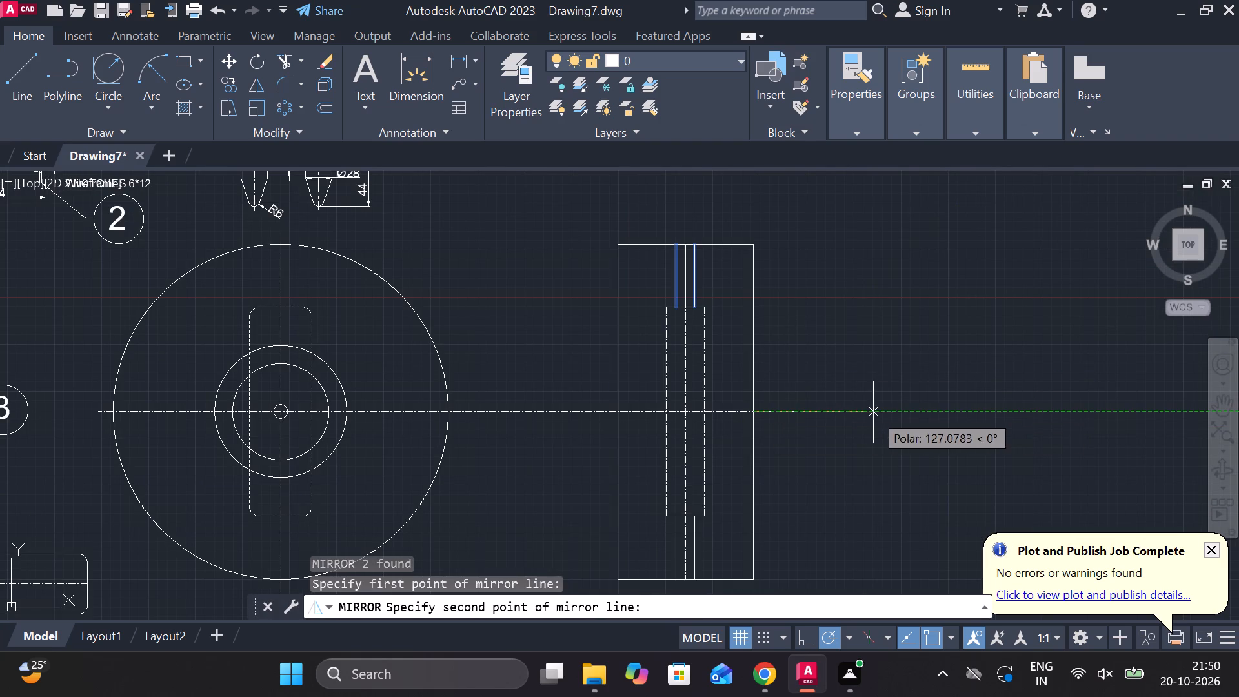
pyautogui.click(873, 412)
pyautogui.moveTo(912, 478); pyautogui.dragTo(873, 412)
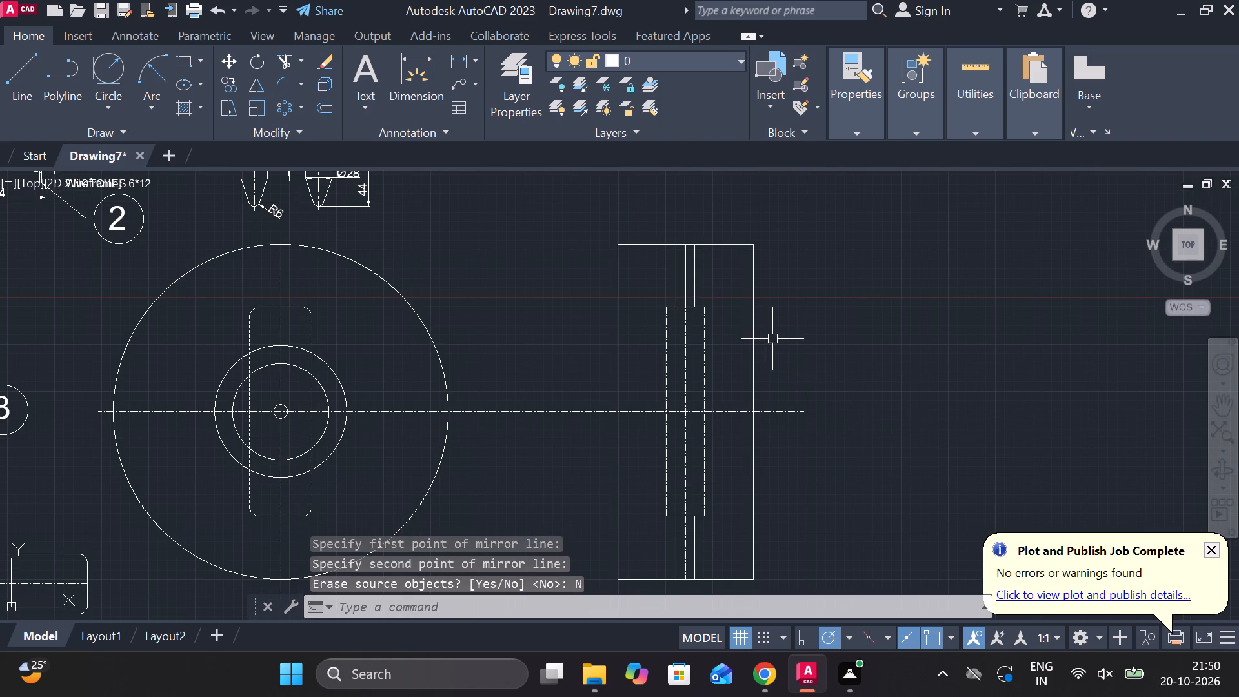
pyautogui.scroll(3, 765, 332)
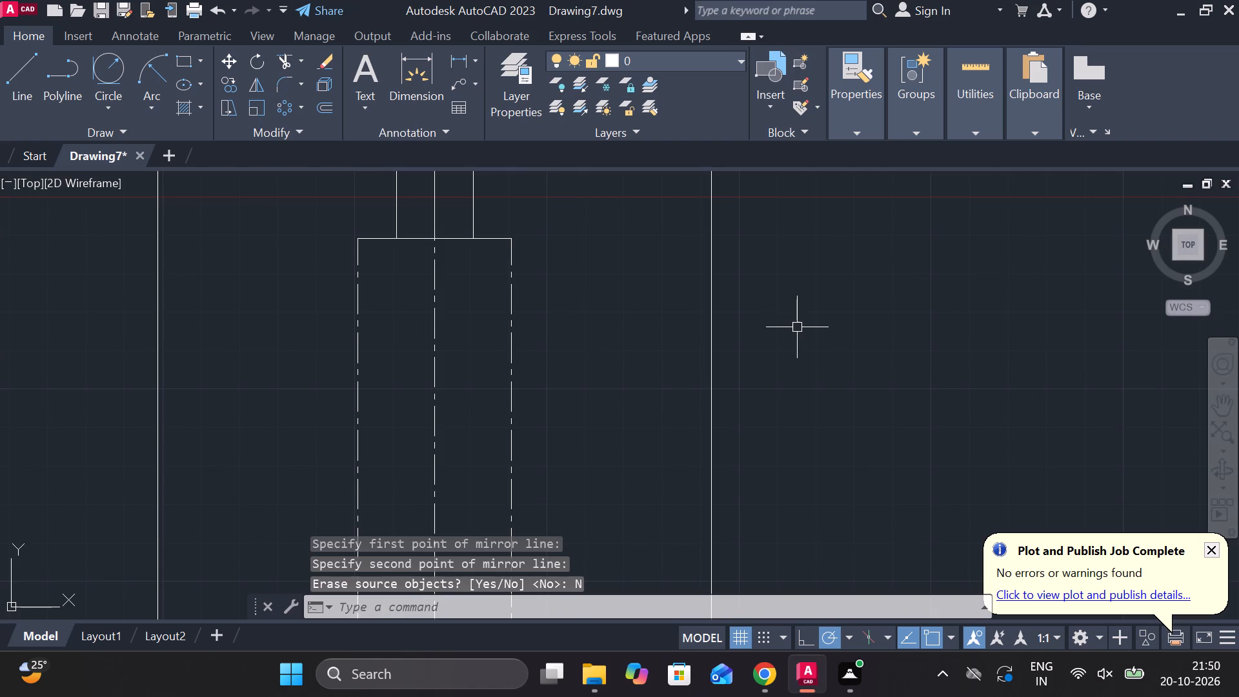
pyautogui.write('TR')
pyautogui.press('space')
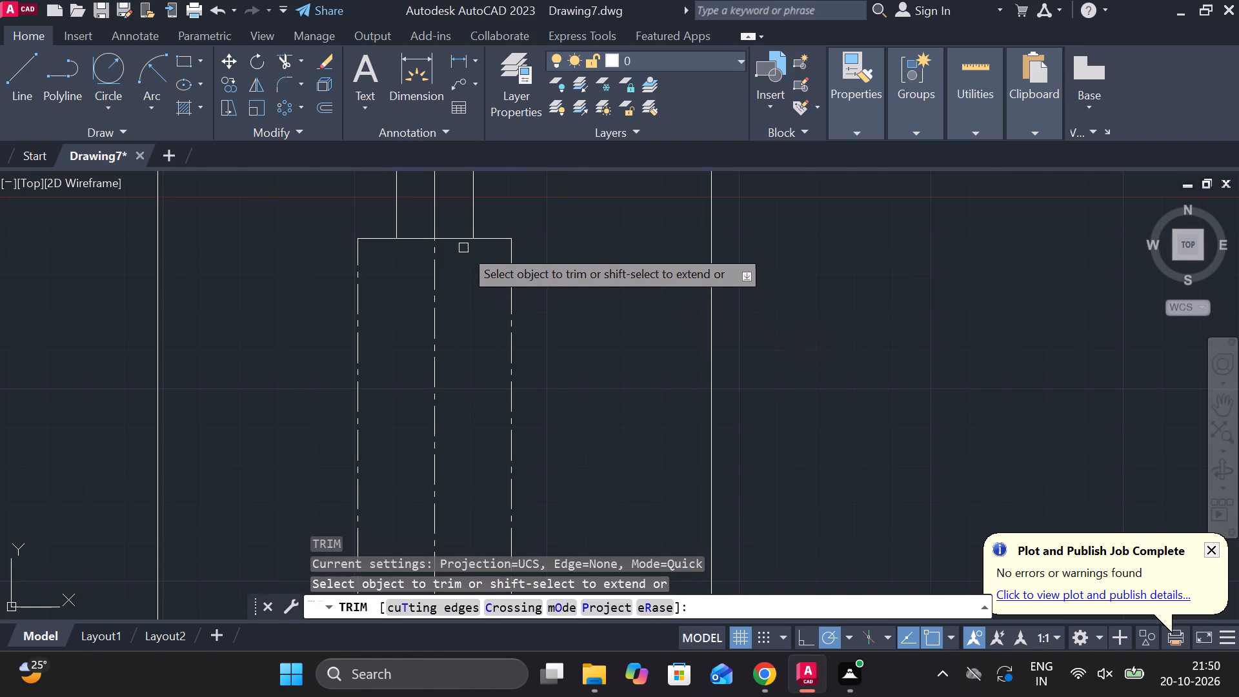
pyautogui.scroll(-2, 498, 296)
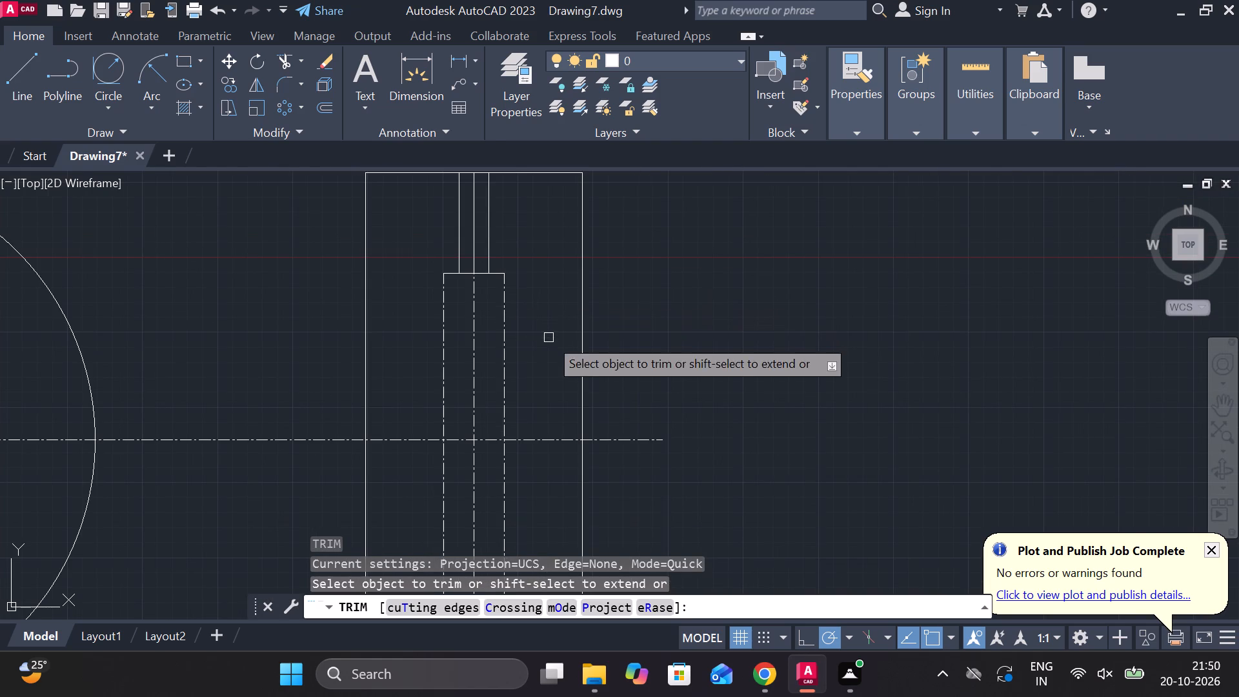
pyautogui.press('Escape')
# Change the linetype of the slot rectangle's two long vertical sides in the side view to continuous.
pyautogui.click(507, 325)
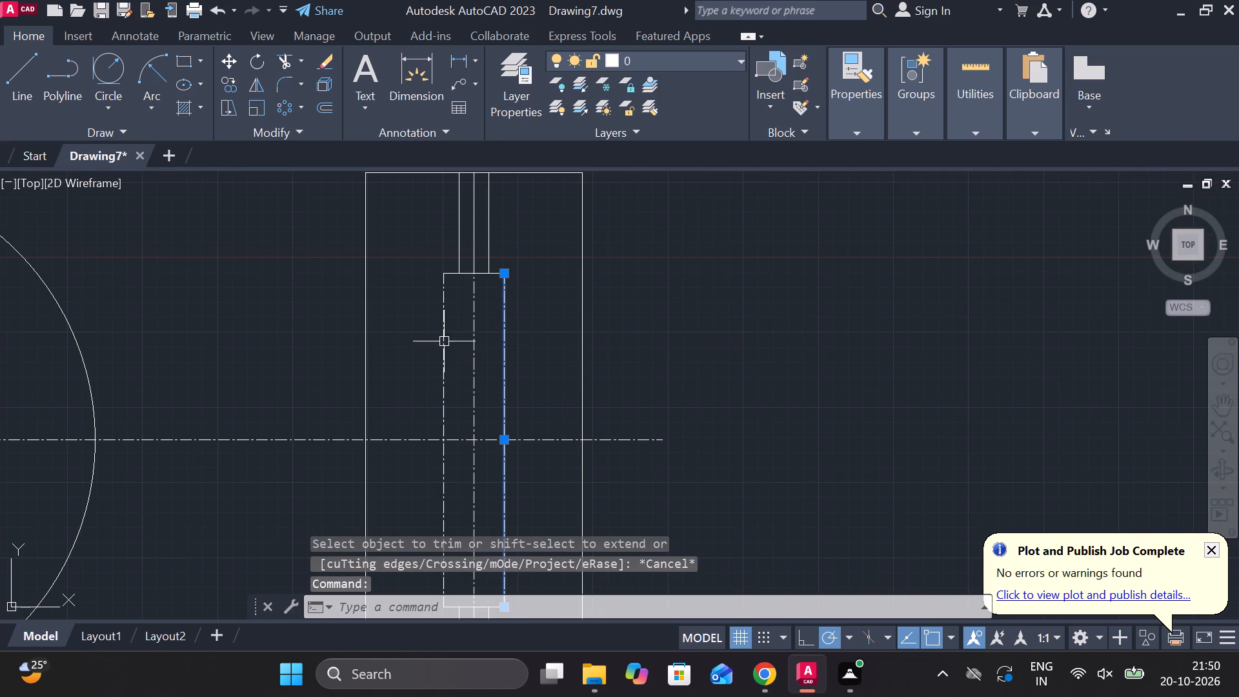
pyautogui.click(443, 341)
pyautogui.moveTo(473, 346); pyautogui.dragTo(588, 176, button='middle')
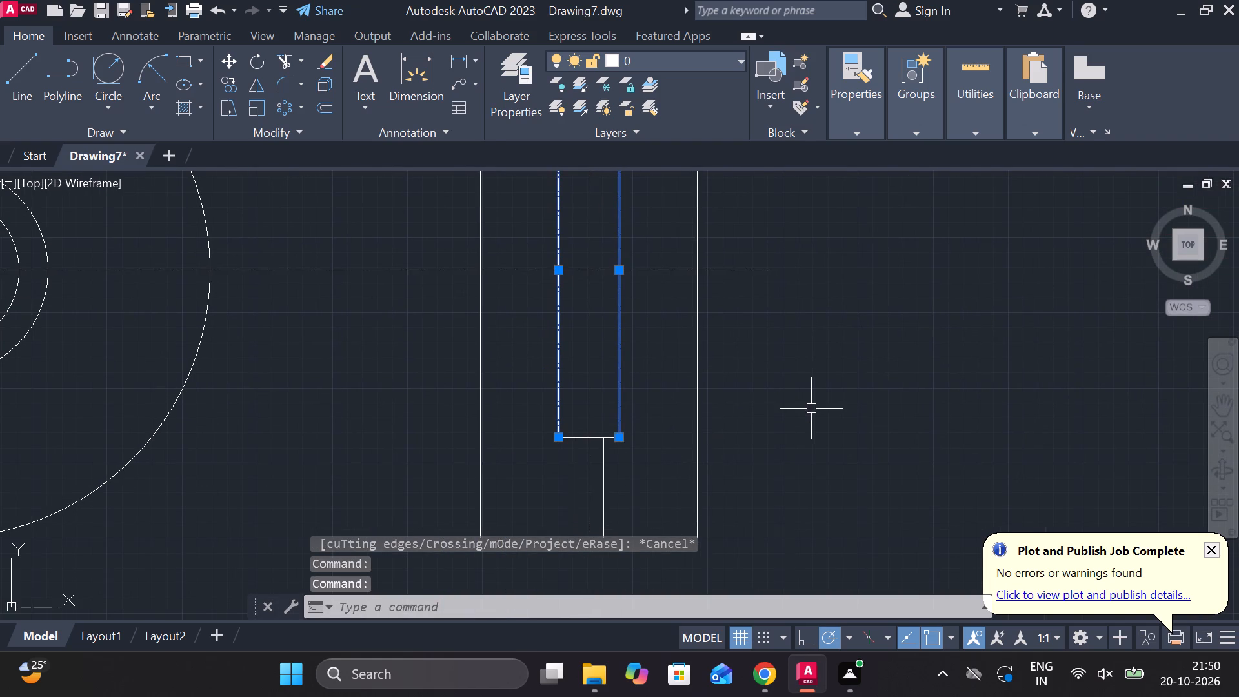
pyautogui.click(859, 134)
pyautogui.click(942, 201)
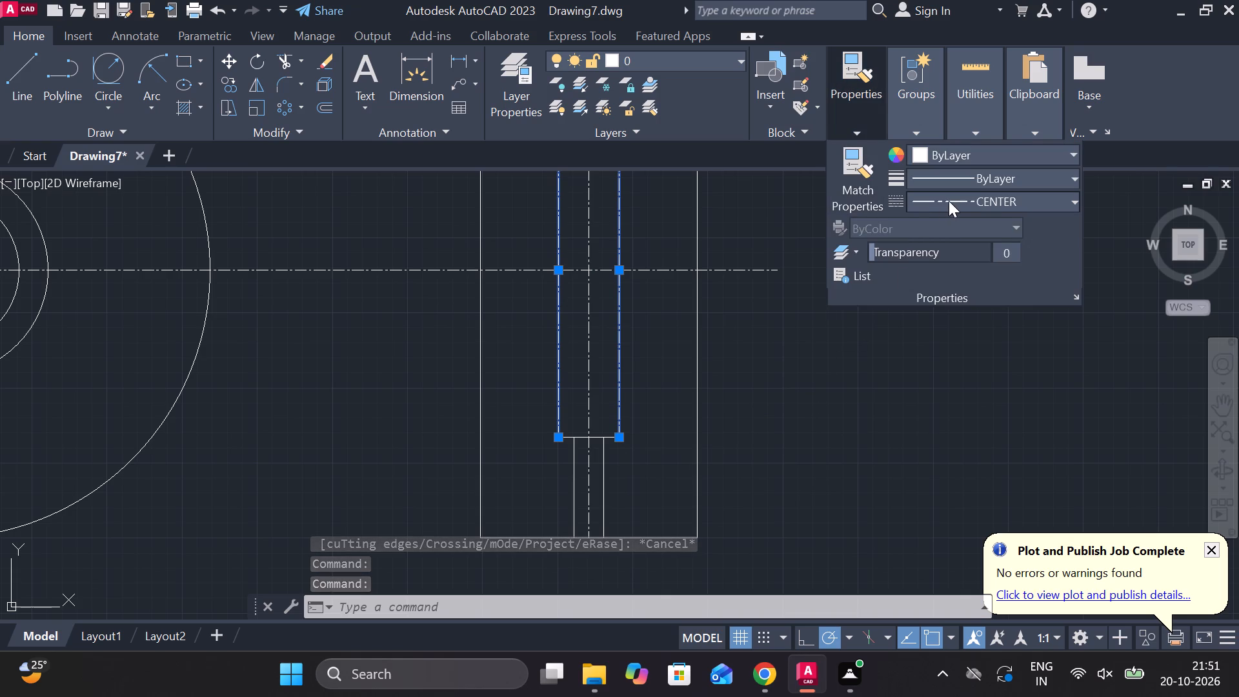
pyautogui.click(962, 227)
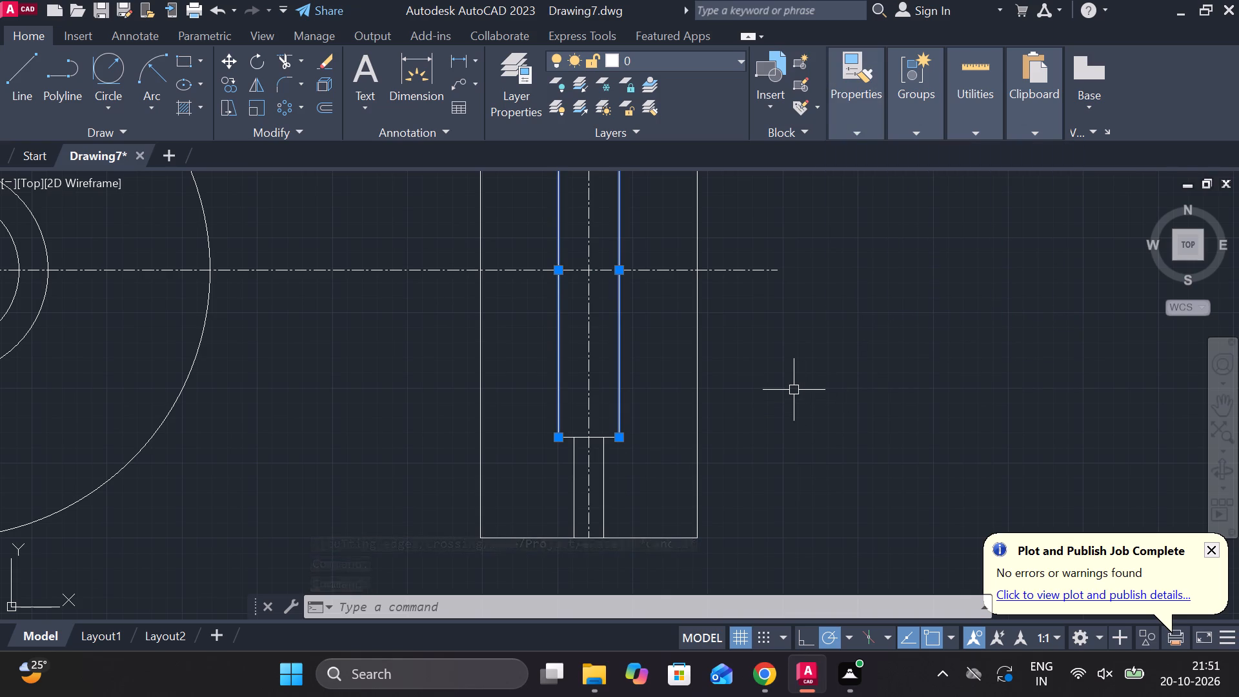
pyautogui.press('Escape')
# Erase the short solid line lying on the centre line between the two upper offset lines in the side view.
pyautogui.scroll(-1, 820, 369)
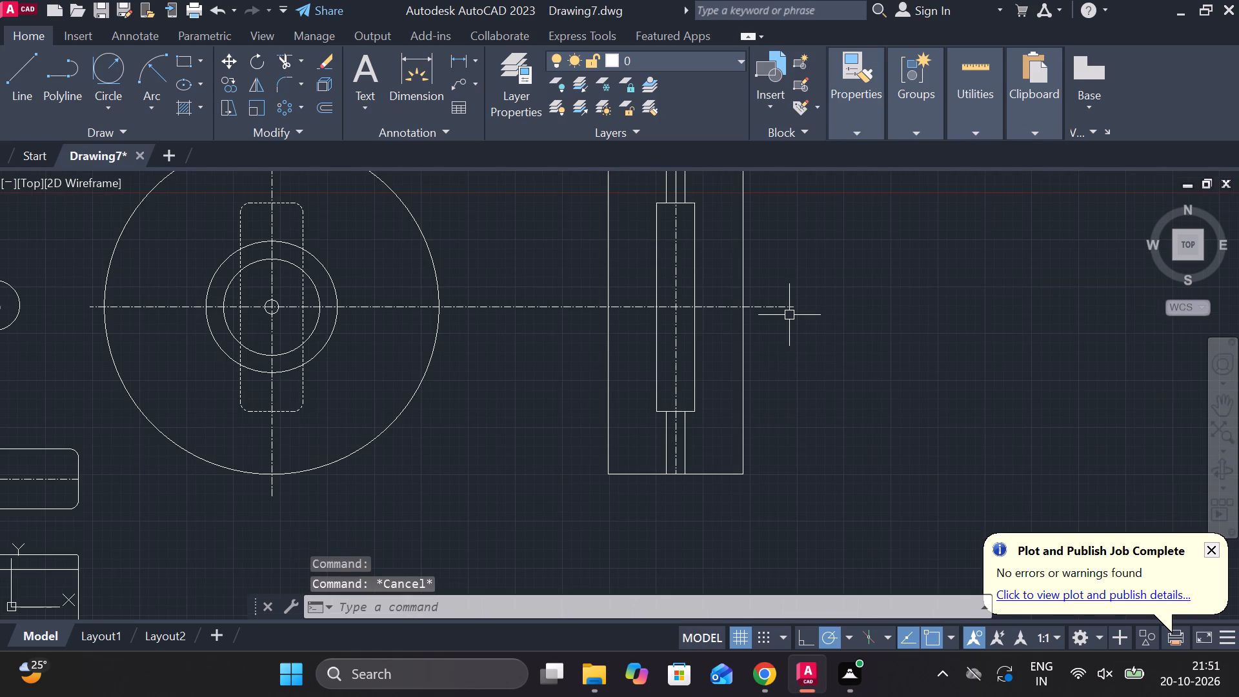
pyautogui.moveTo(789, 312); pyautogui.dragTo(798, 387, button='middle')
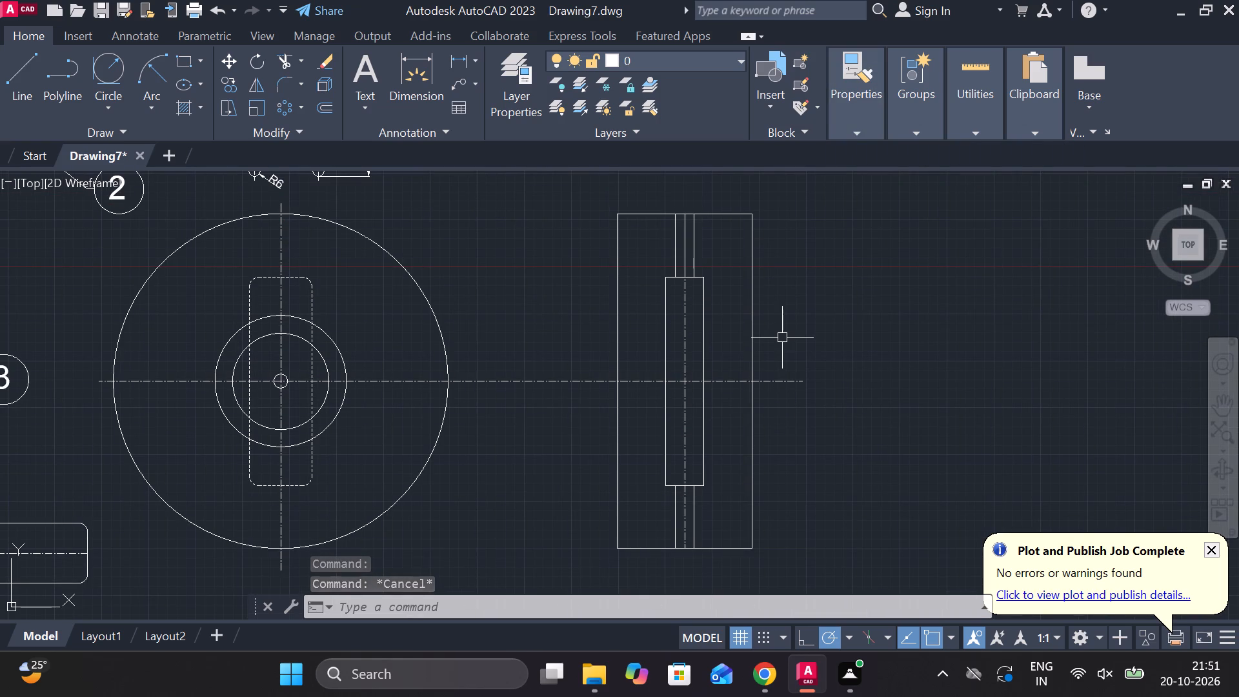
pyautogui.scroll(1, 691, 281)
pyautogui.click(681, 210)
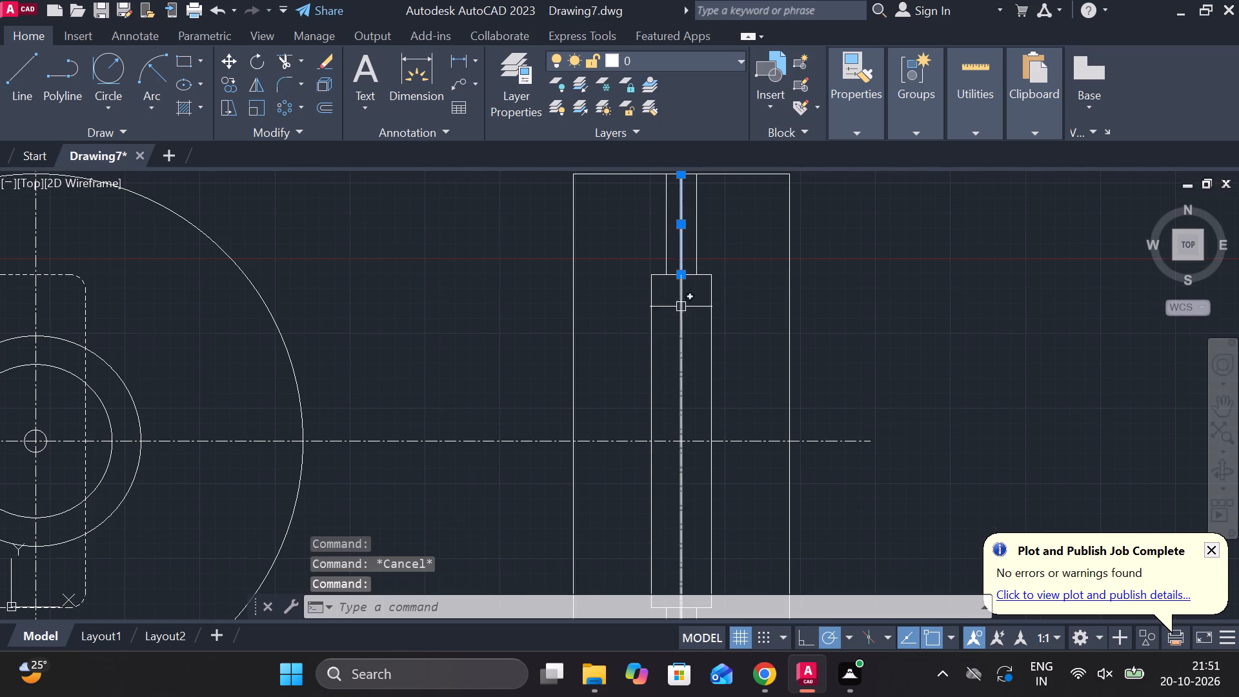
pyautogui.click(681, 334)
pyautogui.scroll(-1, 716, 428)
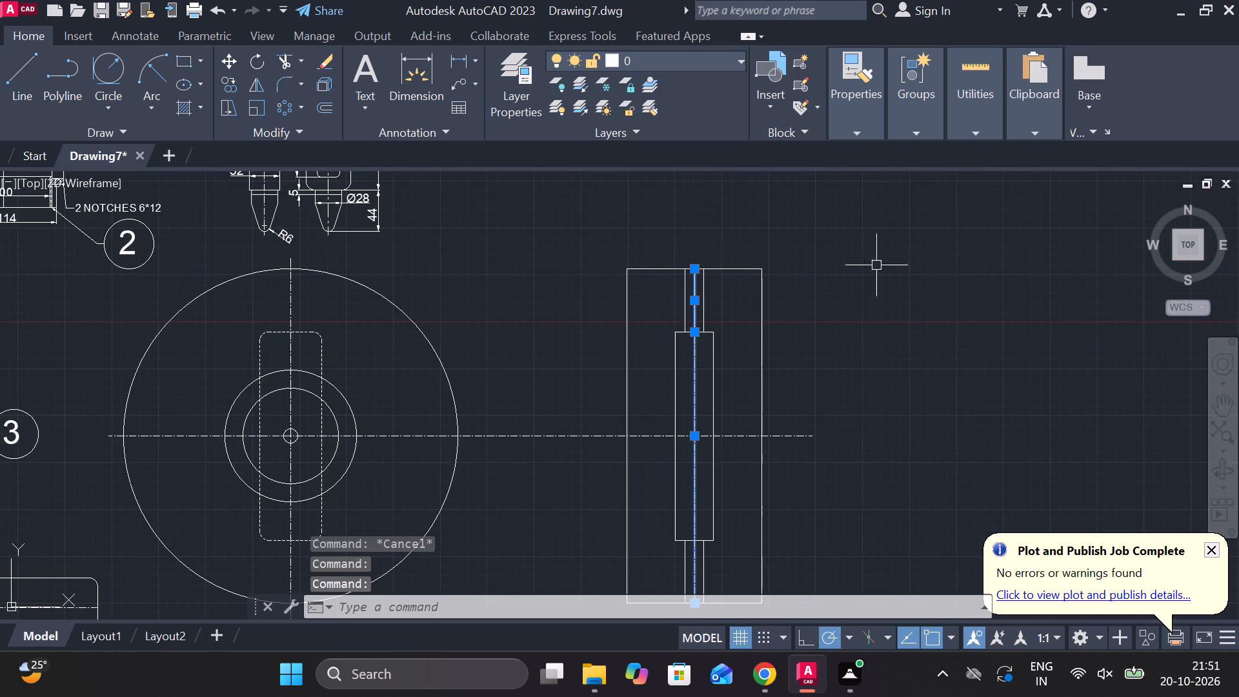
pyautogui.press('Escape')
pyautogui.scroll(1, 720, 294)
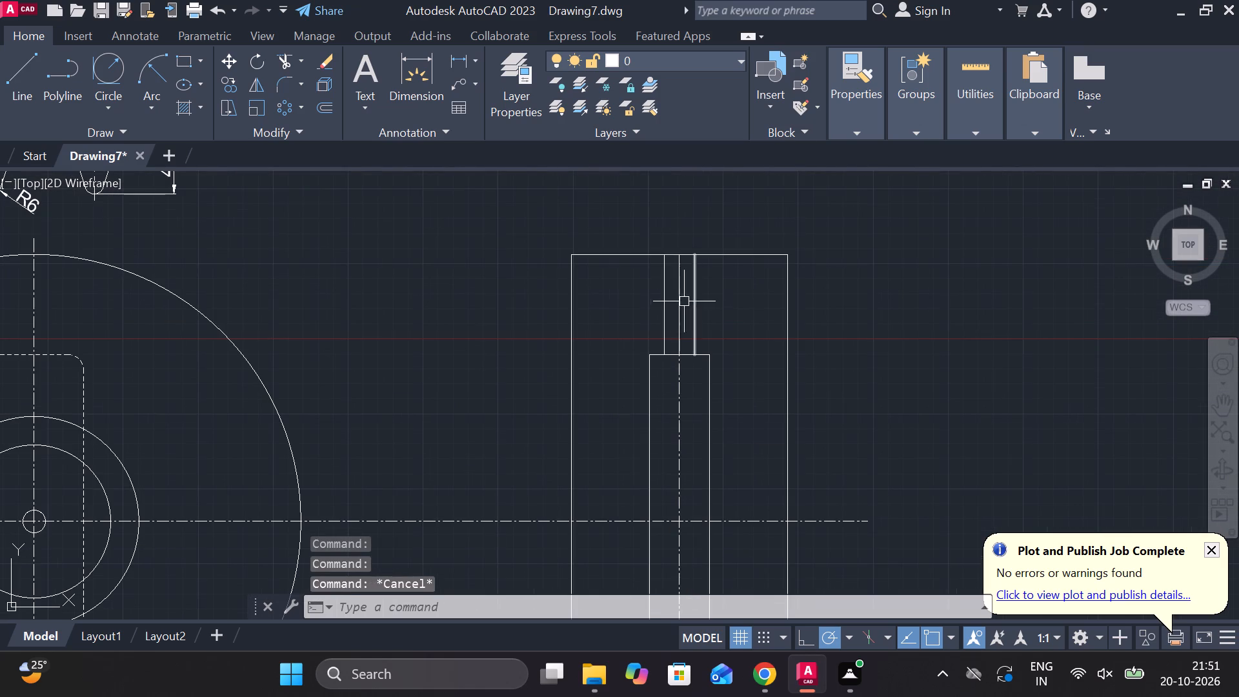
pyautogui.click(677, 301)
pyautogui.write('E')
pyautogui.press('space')
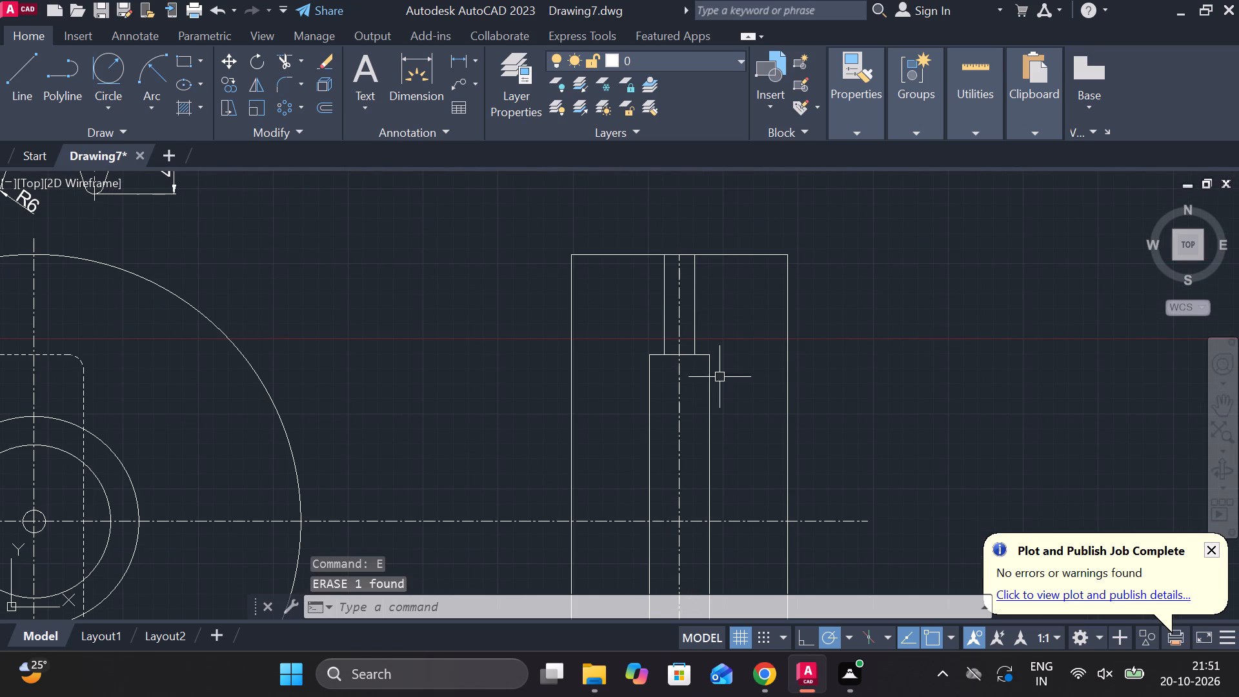
# Stretch the side view's vertical centre line past the top edge by about 27 mm and past the bottom edge by a similar amount.
pyautogui.click(680, 283)
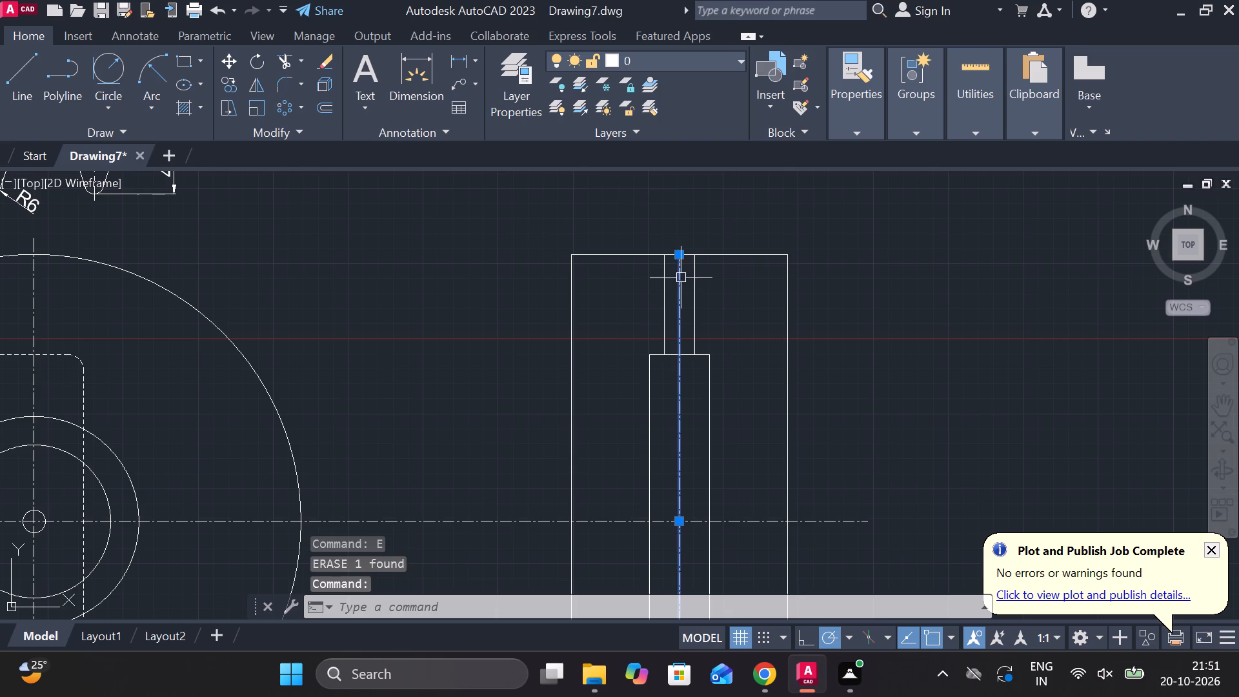
pyautogui.click(680, 259)
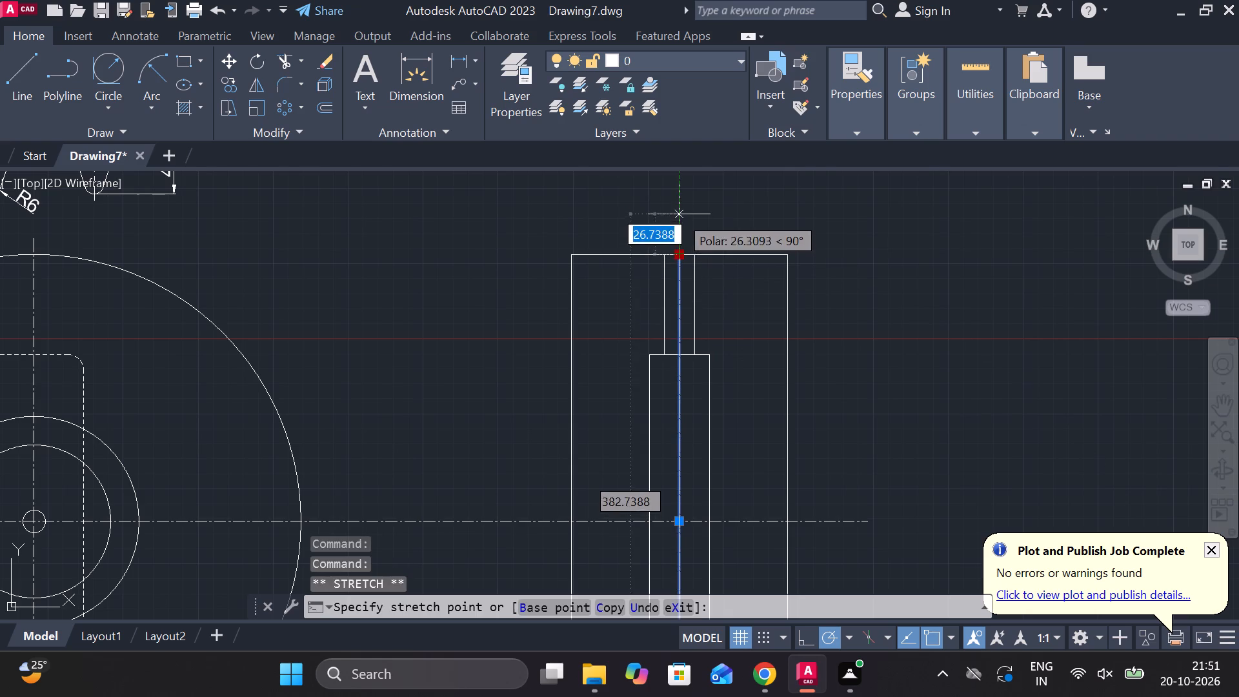
pyautogui.click(679, 214)
pyautogui.scroll(-1, 847, 369)
pyautogui.moveTo(851, 375); pyautogui.dragTo(767, 268, button='middle')
pyautogui.press('Escape')
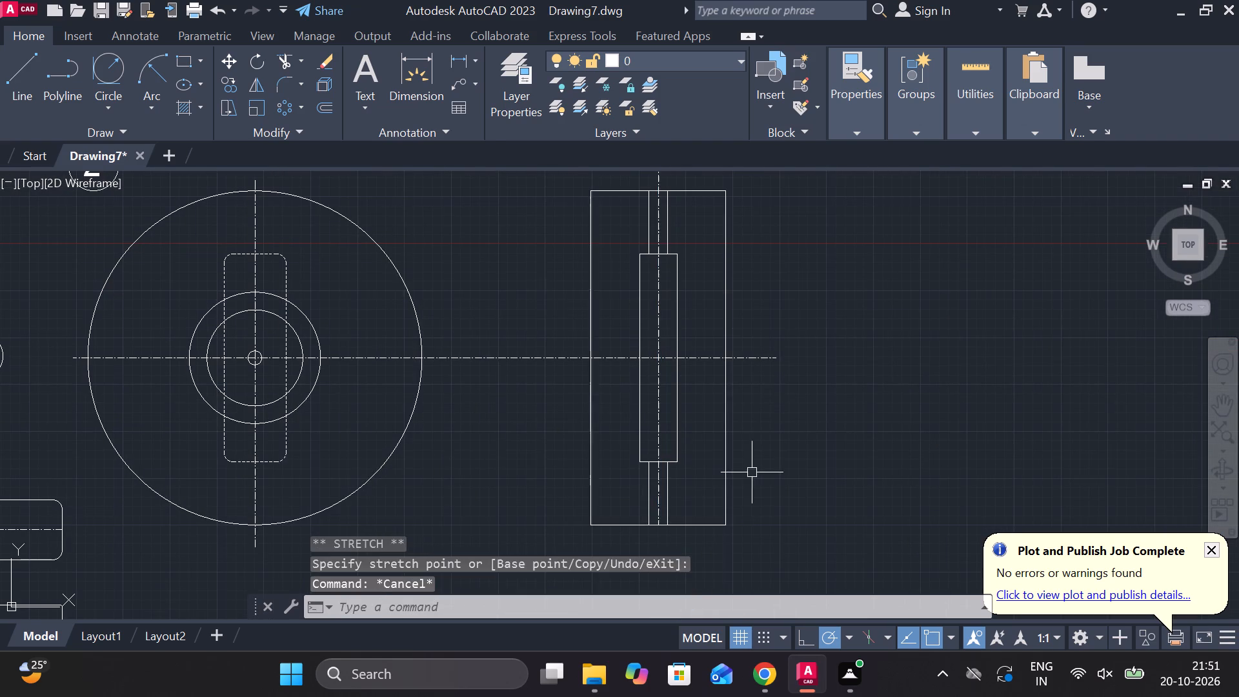
pyautogui.moveTo(710, 500); pyautogui.dragTo(703, 444, button='middle')
pyautogui.scroll(1, 680, 463)
pyautogui.click(637, 460)
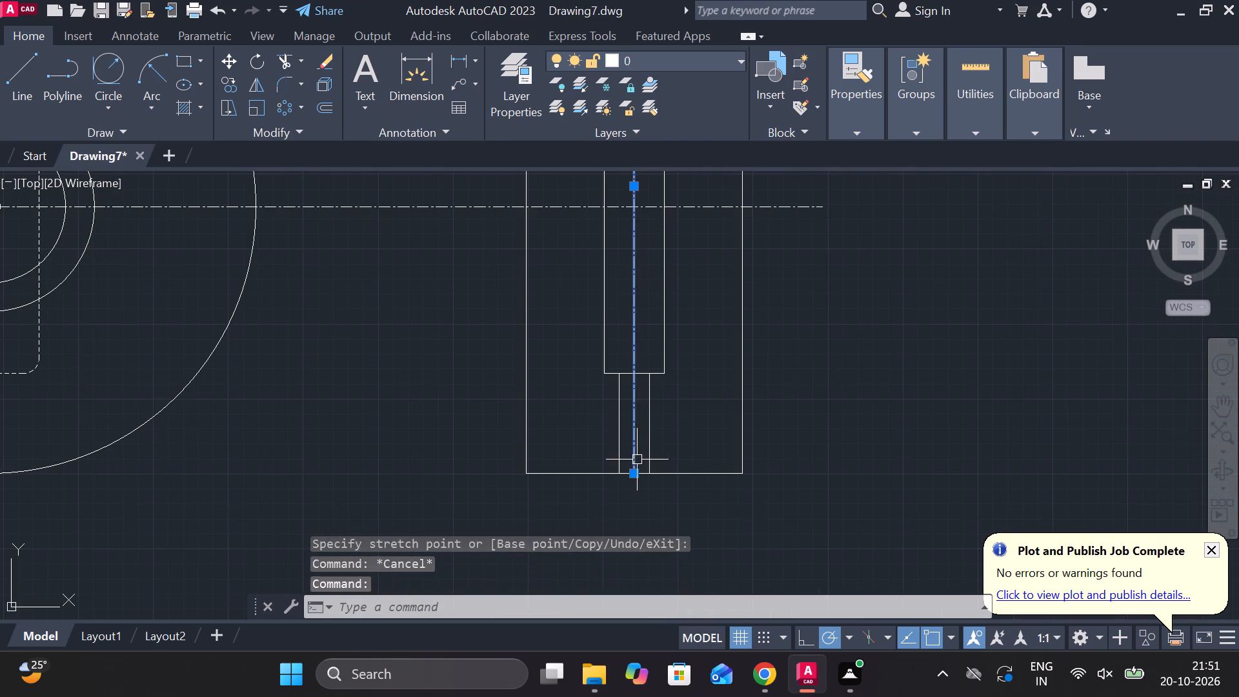
pyautogui.click(637, 470)
pyautogui.click(638, 512)
pyautogui.press('Escape')
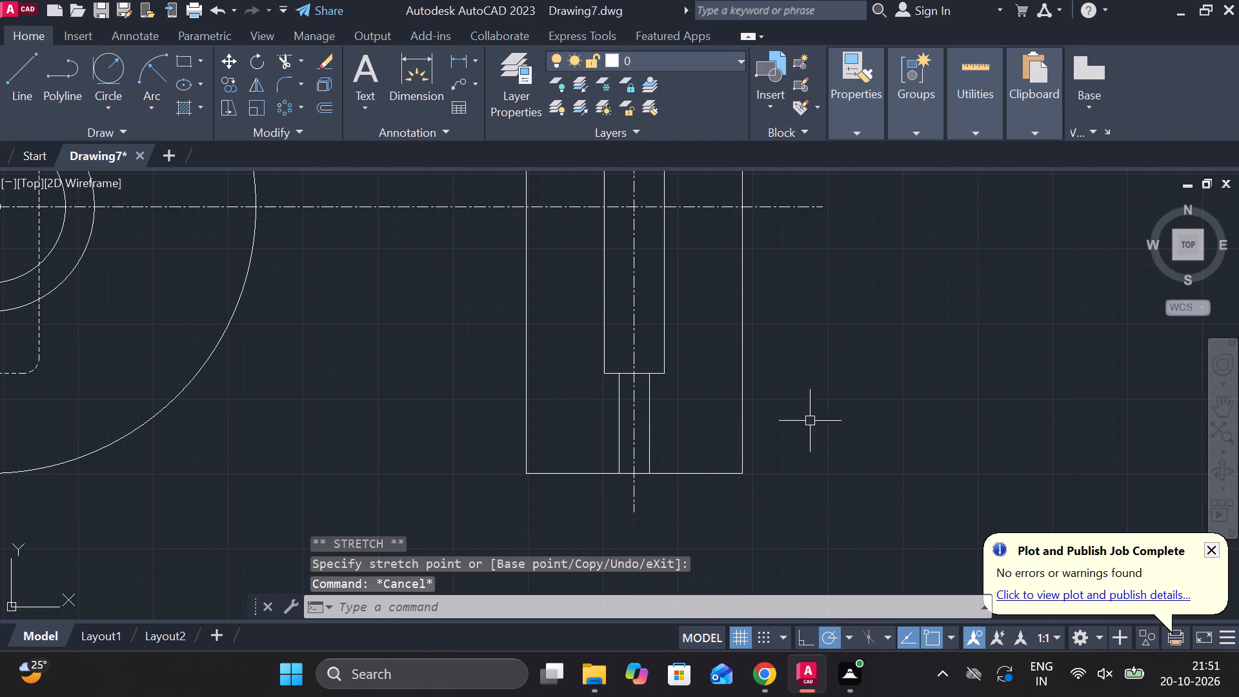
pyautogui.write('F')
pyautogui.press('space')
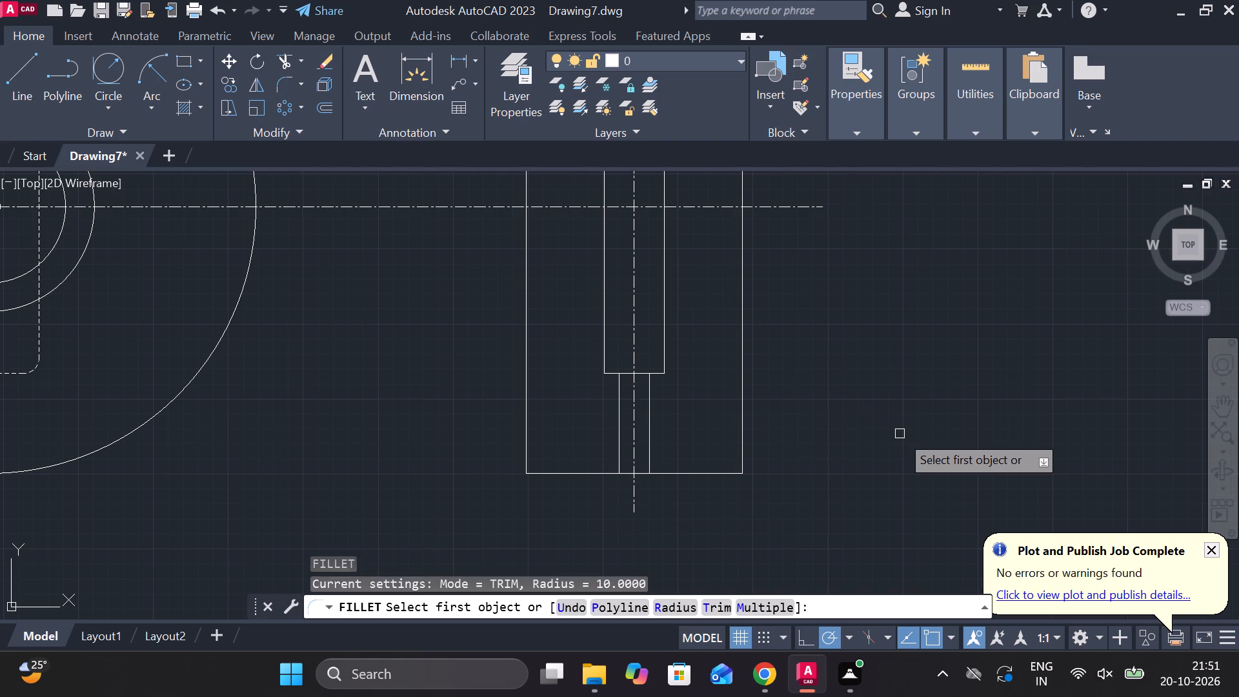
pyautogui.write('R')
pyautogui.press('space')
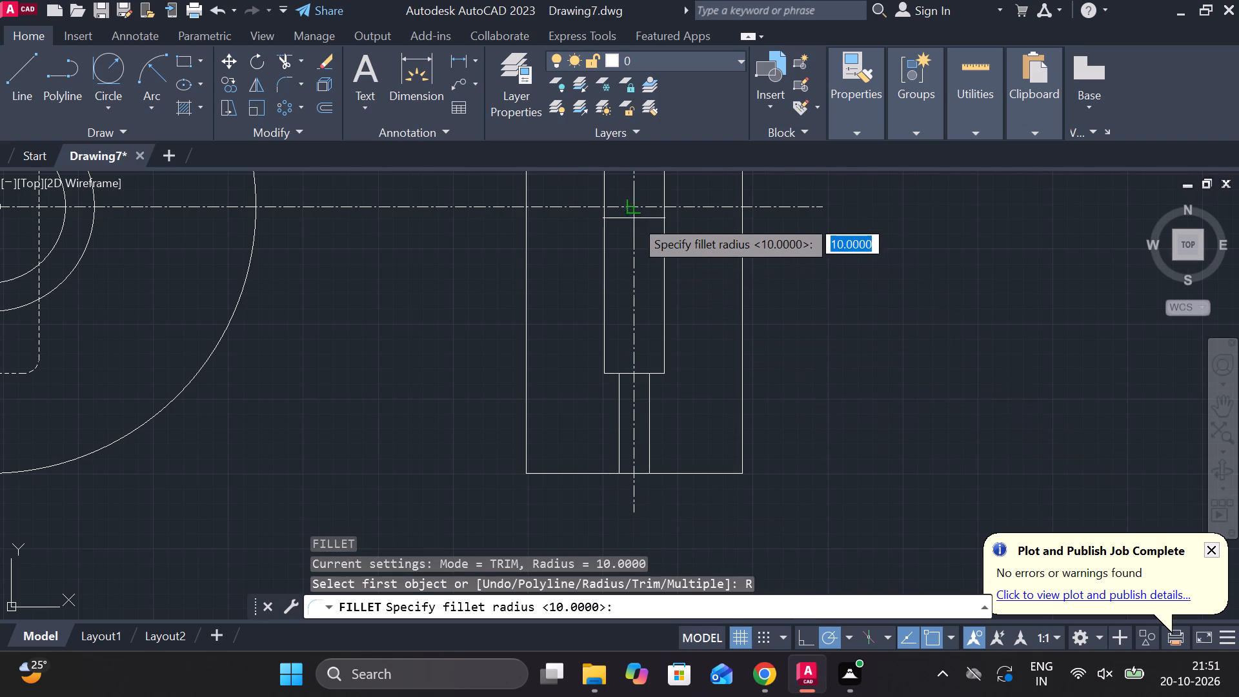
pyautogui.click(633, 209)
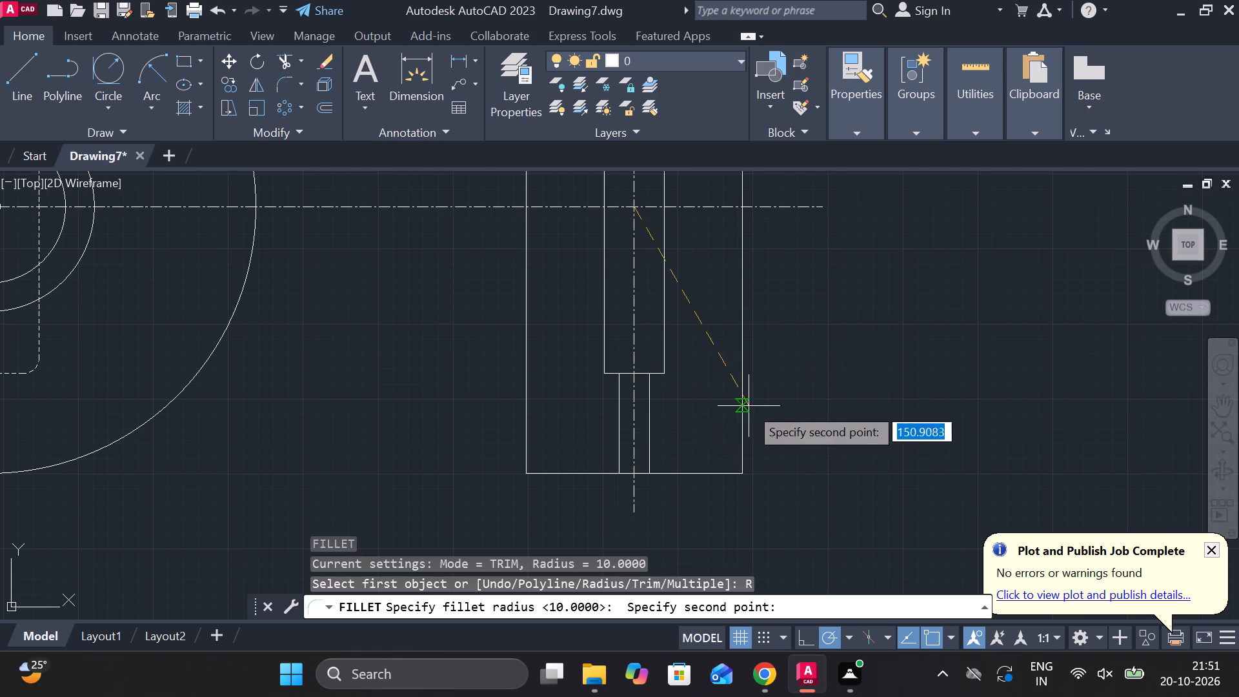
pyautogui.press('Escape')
# Draw a circle centred on the side view's centre-line intersection, with its radius reaching the bottom edge.
pyautogui.write('C')
pyautogui.press('space')
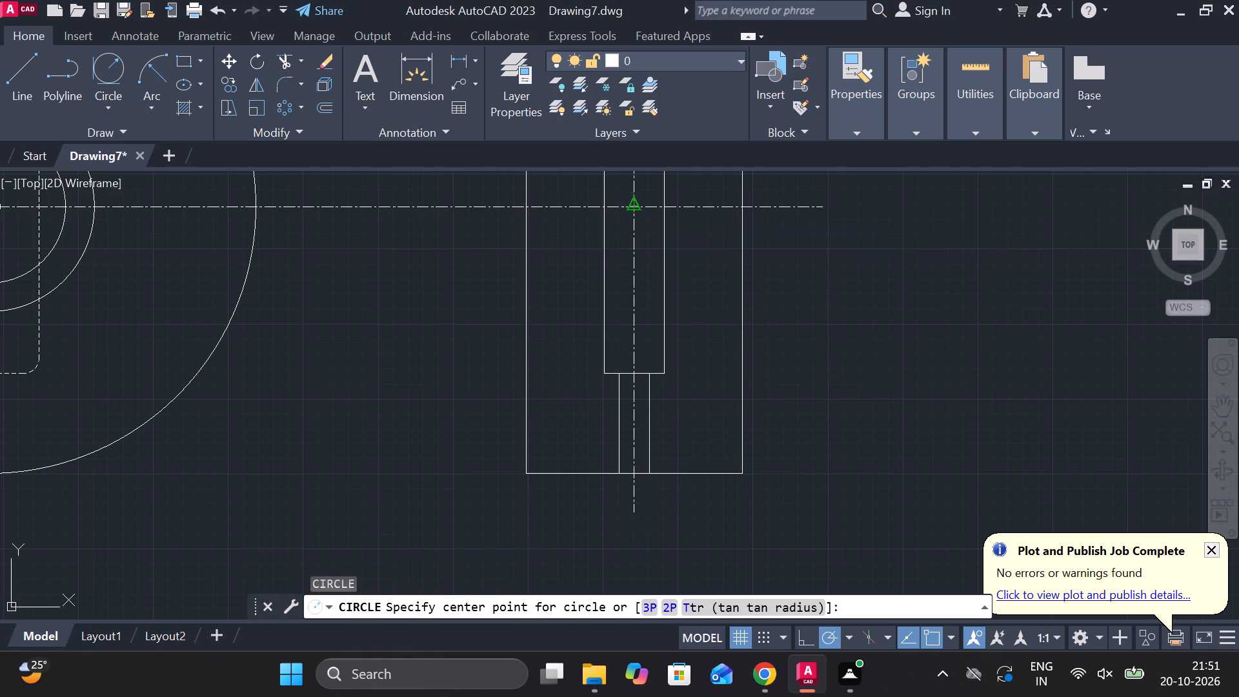
pyautogui.click(635, 205)
pyautogui.click(627, 472)
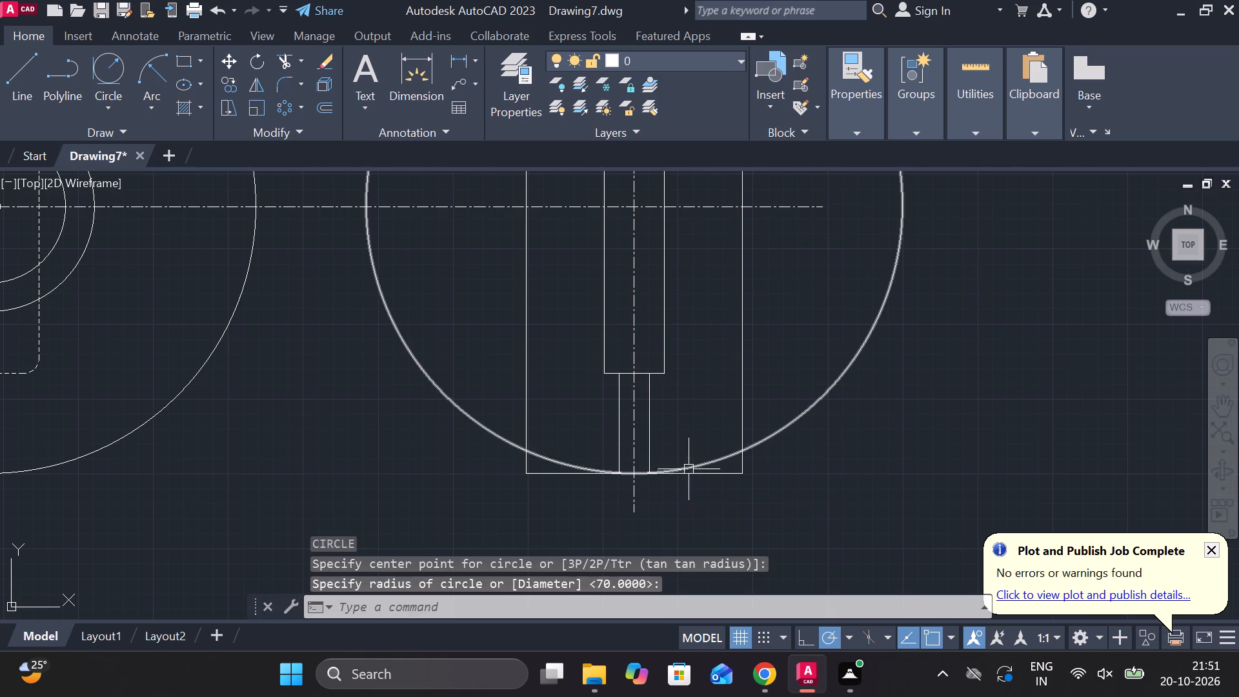
pyautogui.press('Escape')
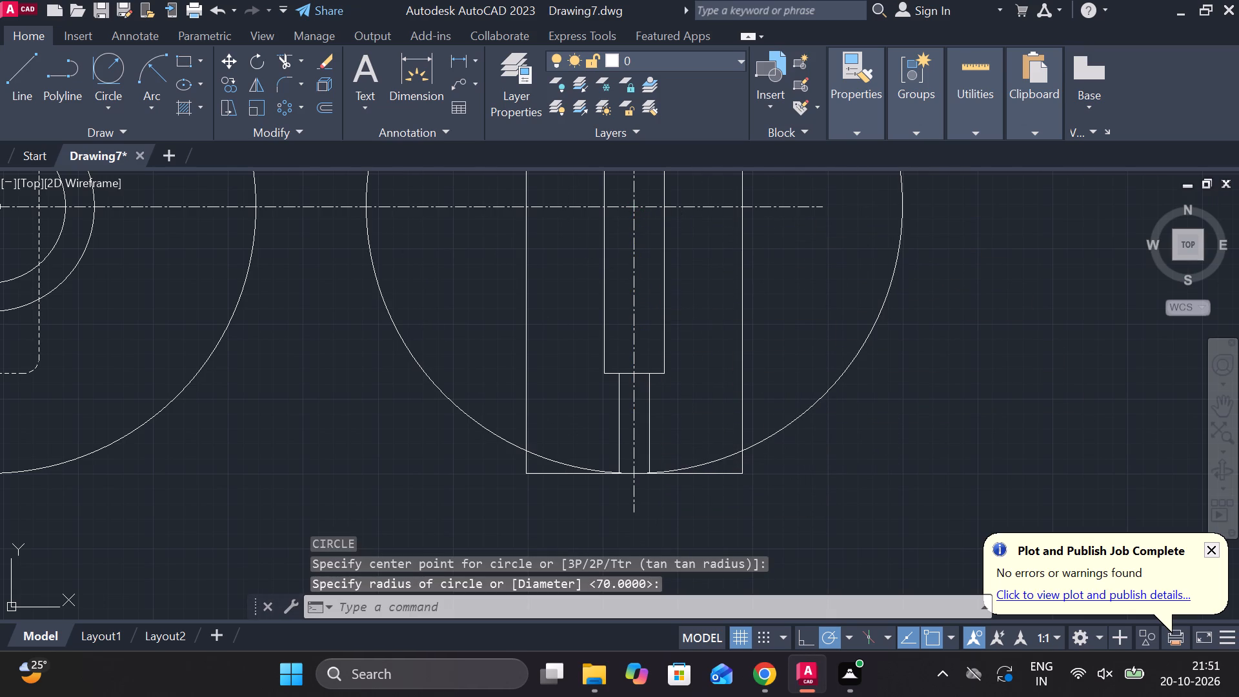
# Trim the side view's bottom edge, its lower corners and the circle's lower portions outside the body, leaving a curved bottom end.
pyautogui.write('TR')
pyautogui.press('space')
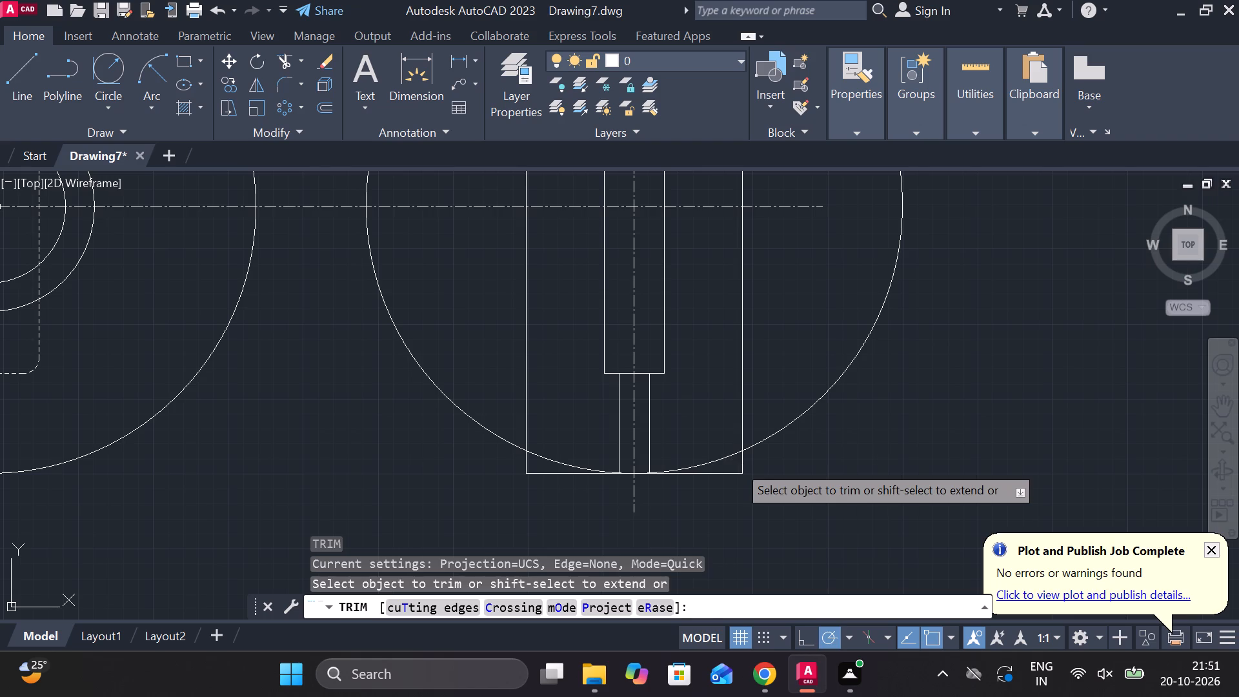
pyautogui.click(737, 464)
pyautogui.click(752, 474)
pyautogui.click(741, 476)
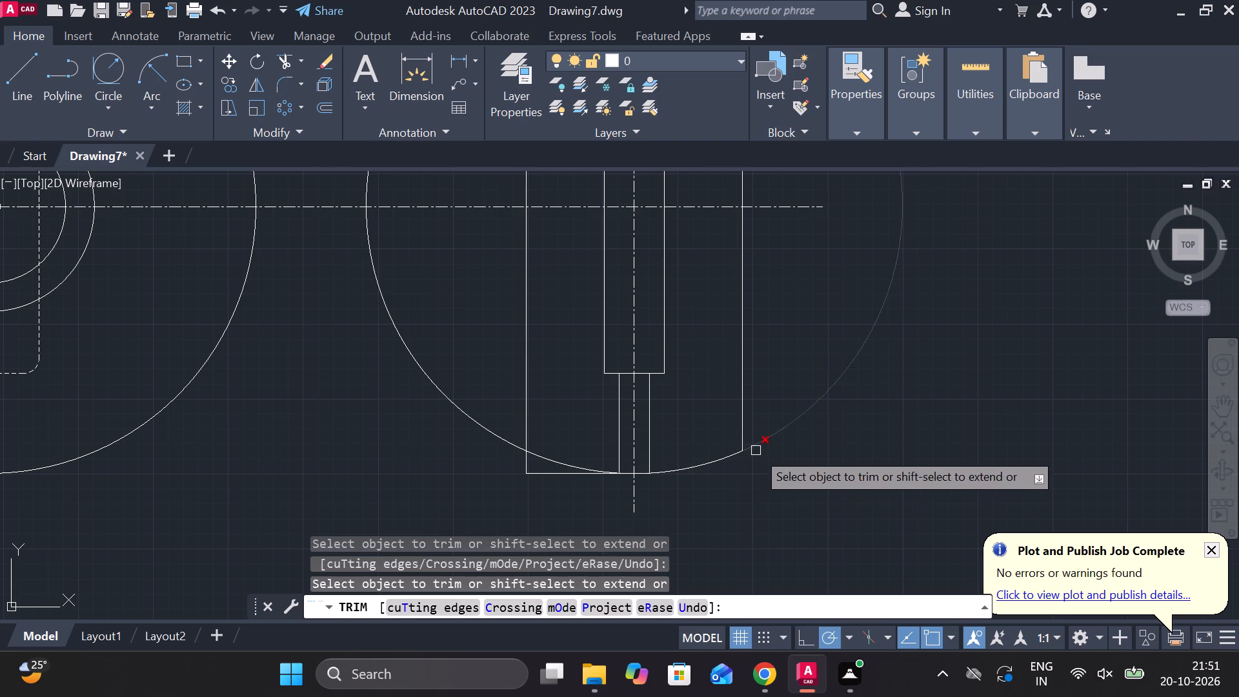
pyautogui.click(756, 449)
pyautogui.click(572, 479)
pyautogui.click(530, 465)
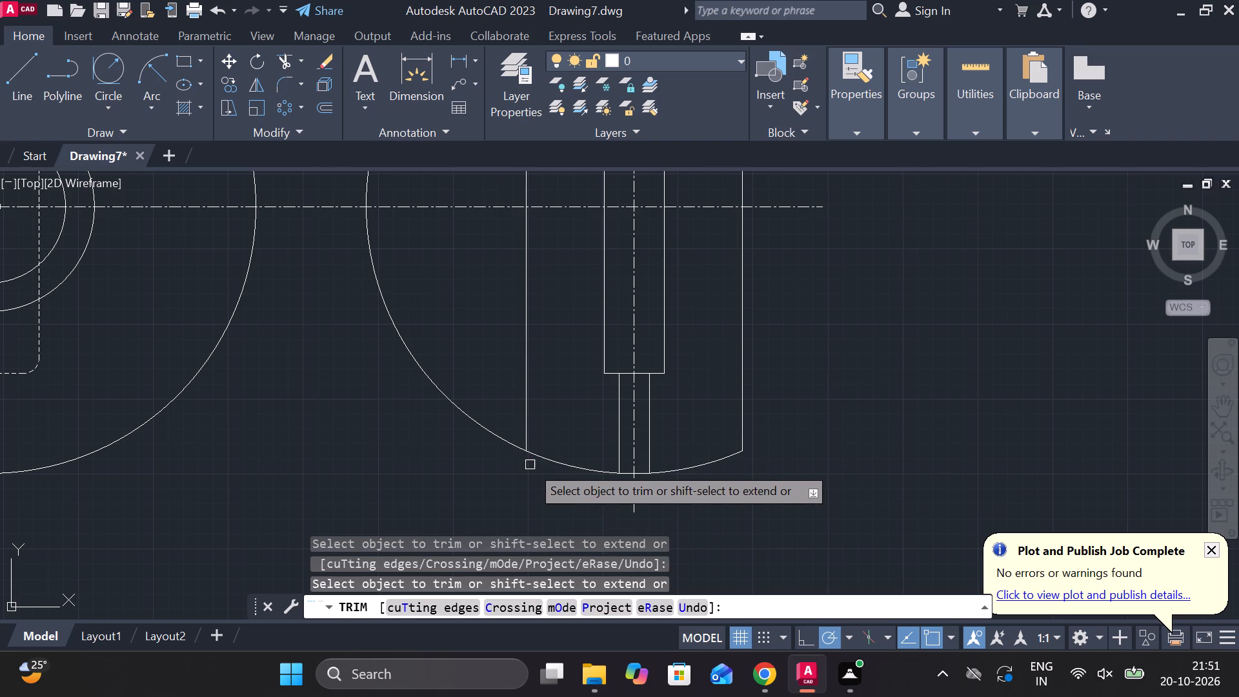
pyautogui.click(500, 443)
# Trim the remaining outer arc, the upper corners and the straight top edge of the side view, leaving a curved top end.
pyautogui.scroll(-2, 501, 441)
pyautogui.moveTo(677, 298); pyautogui.dragTo(726, 363, button='middle')
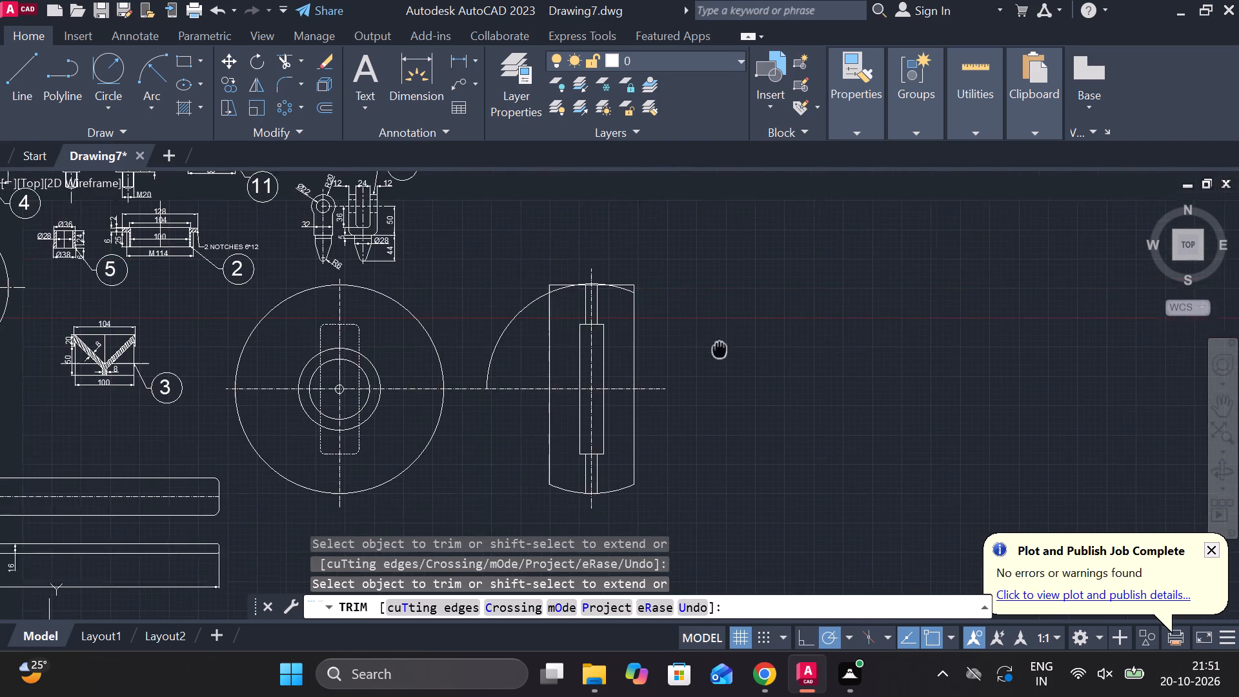
pyautogui.moveTo(726, 363); pyautogui.dragTo(728, 367, button='middle')
pyautogui.scroll(2, 549, 287)
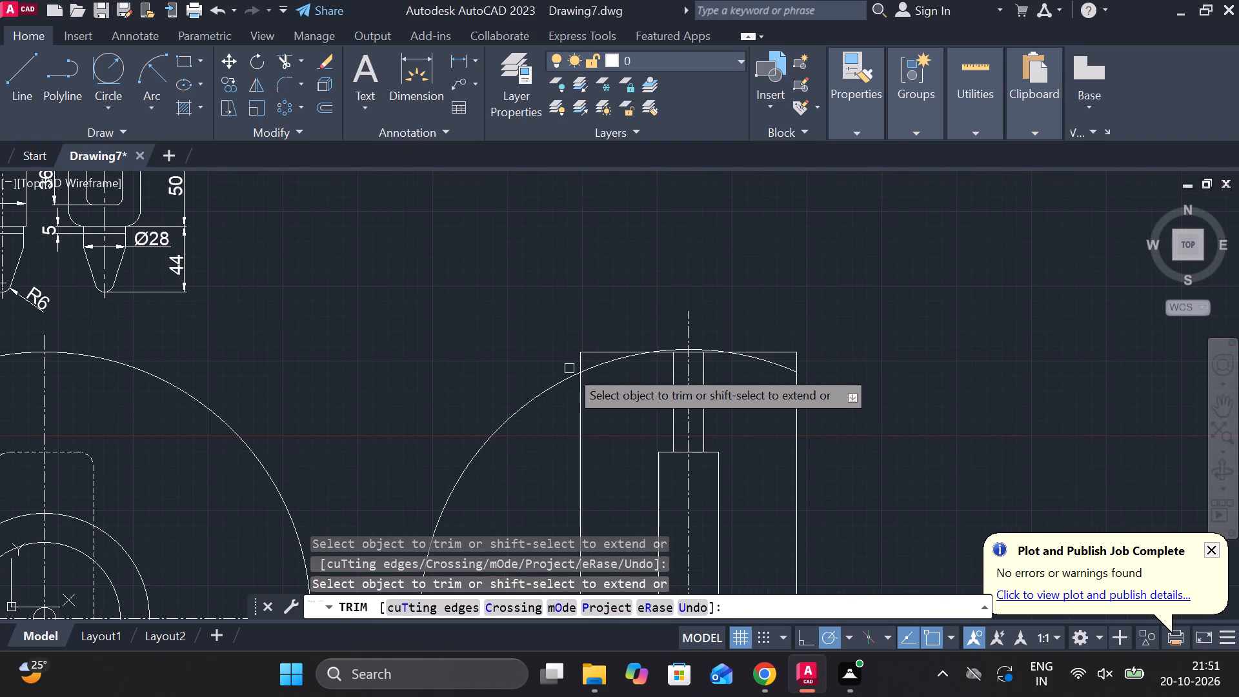
pyautogui.click(569, 374)
pyautogui.click(581, 359)
pyautogui.click(585, 354)
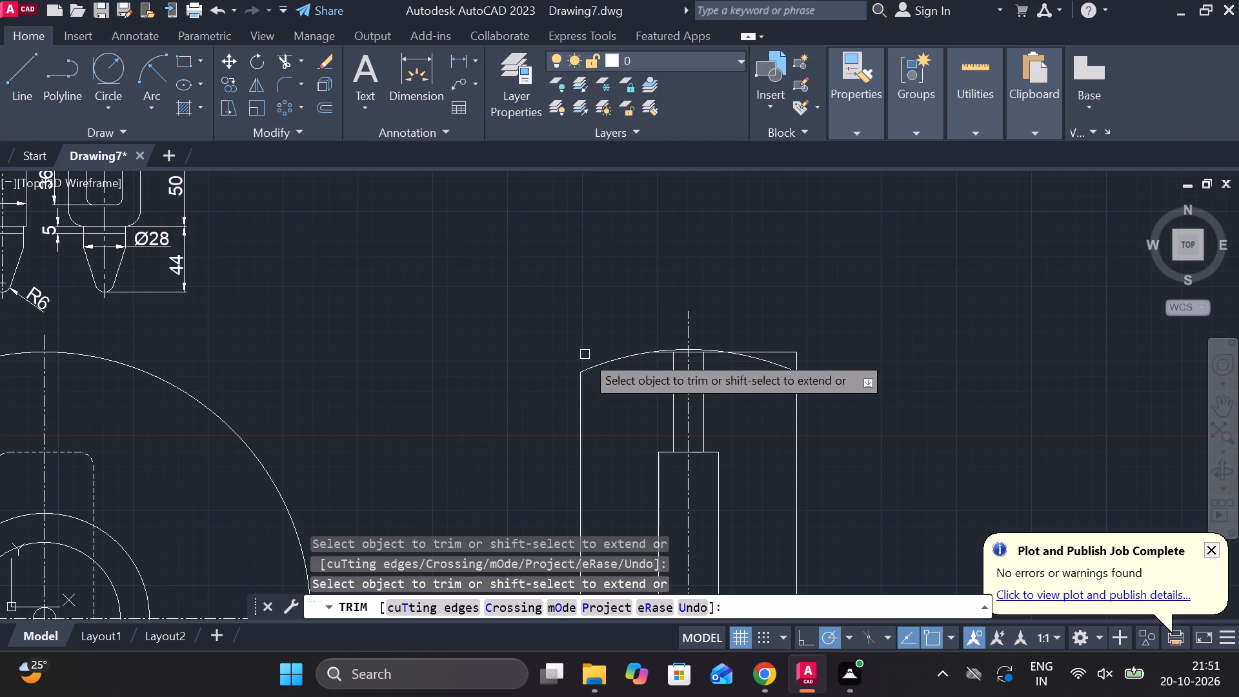
pyautogui.scroll(2, 745, 348)
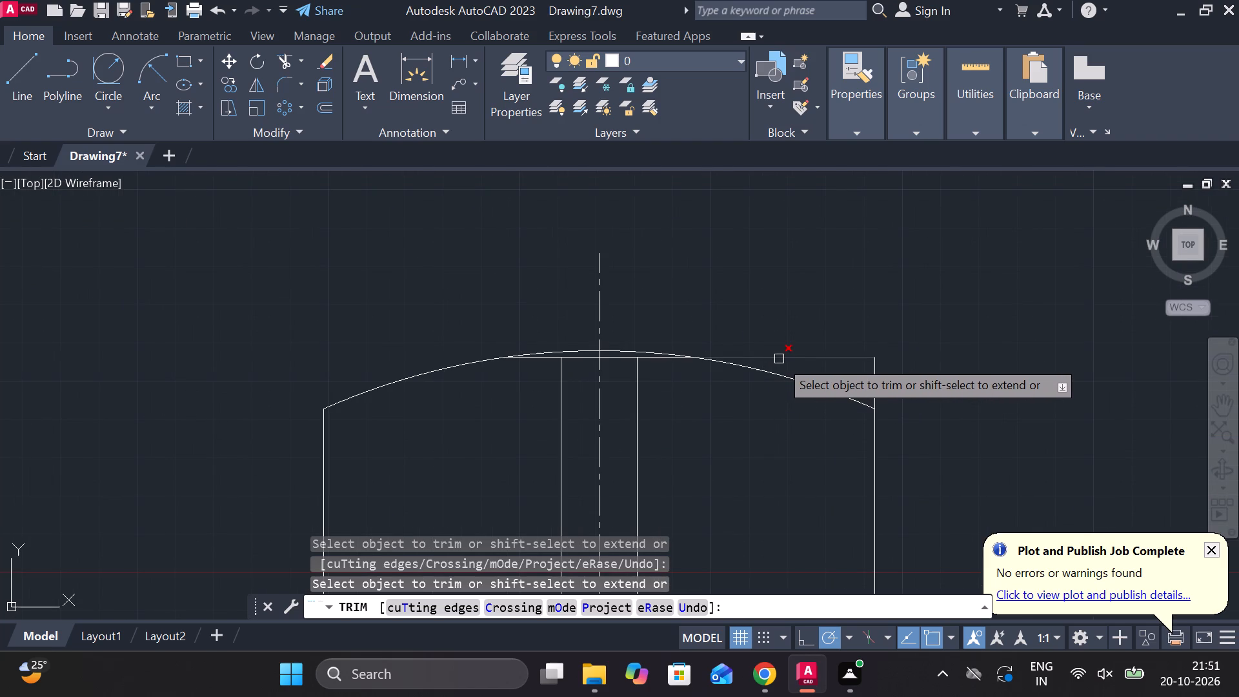
pyautogui.click(779, 359)
pyautogui.click(663, 361)
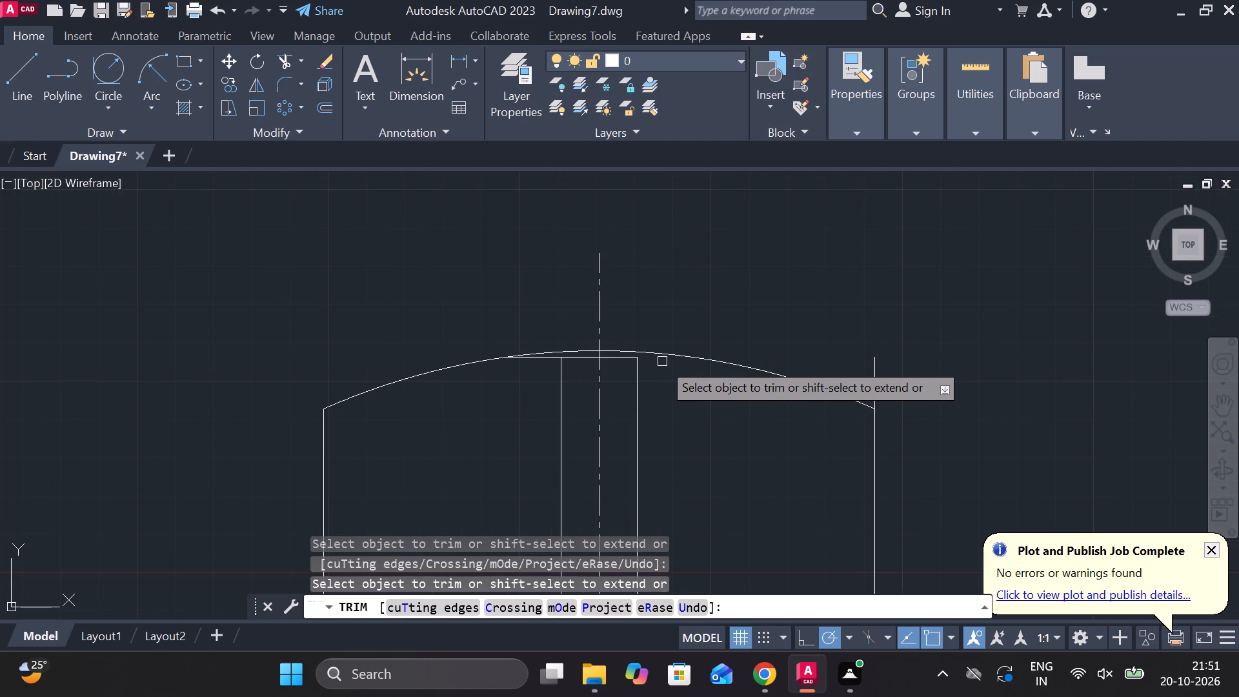
pyautogui.click(871, 370)
pyautogui.scroll(1, 586, 365)
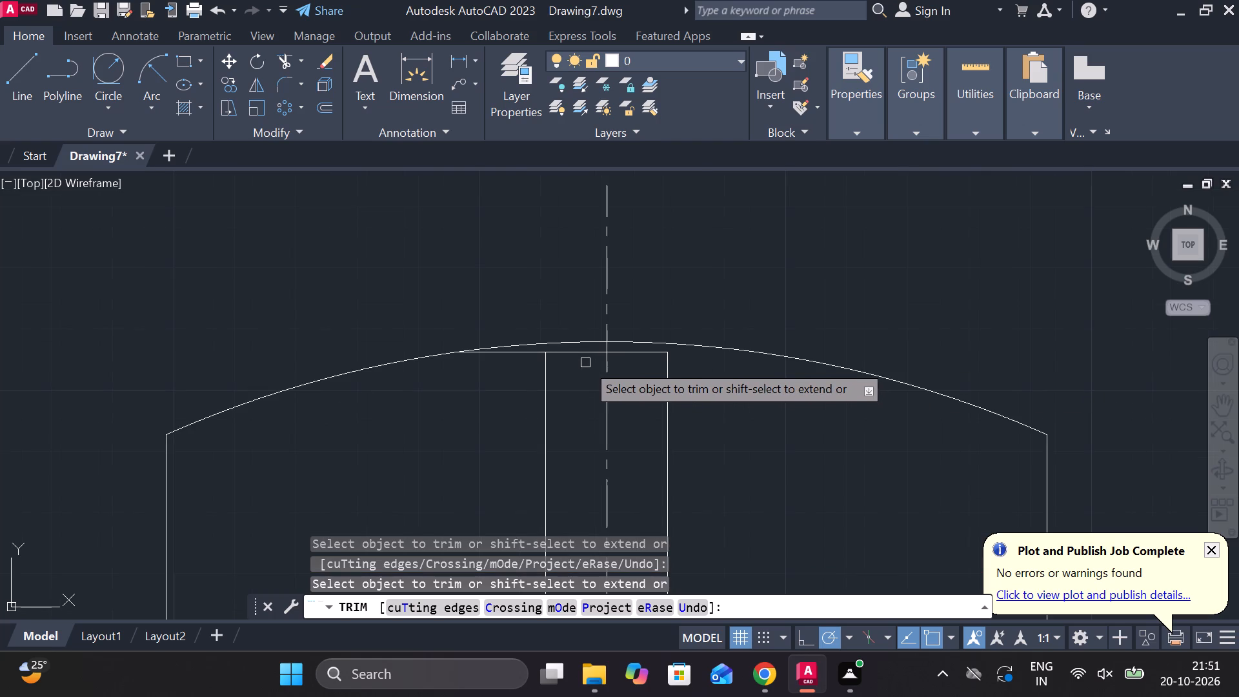
pyautogui.click(572, 353)
pyautogui.click(508, 355)
pyautogui.click(642, 356)
pyautogui.press('Escape')
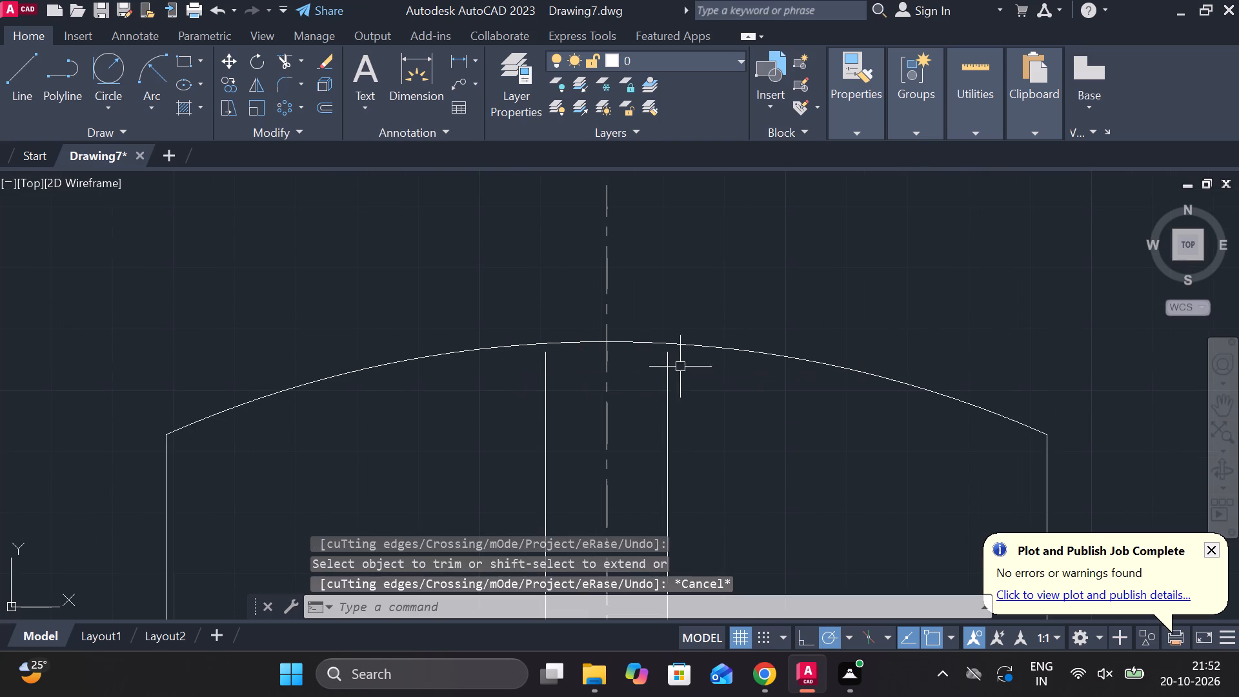
# Extend the two narrow vertical lines beside the side view's centre line up to the top arc.
pyautogui.write('EX')
pyautogui.press('space')
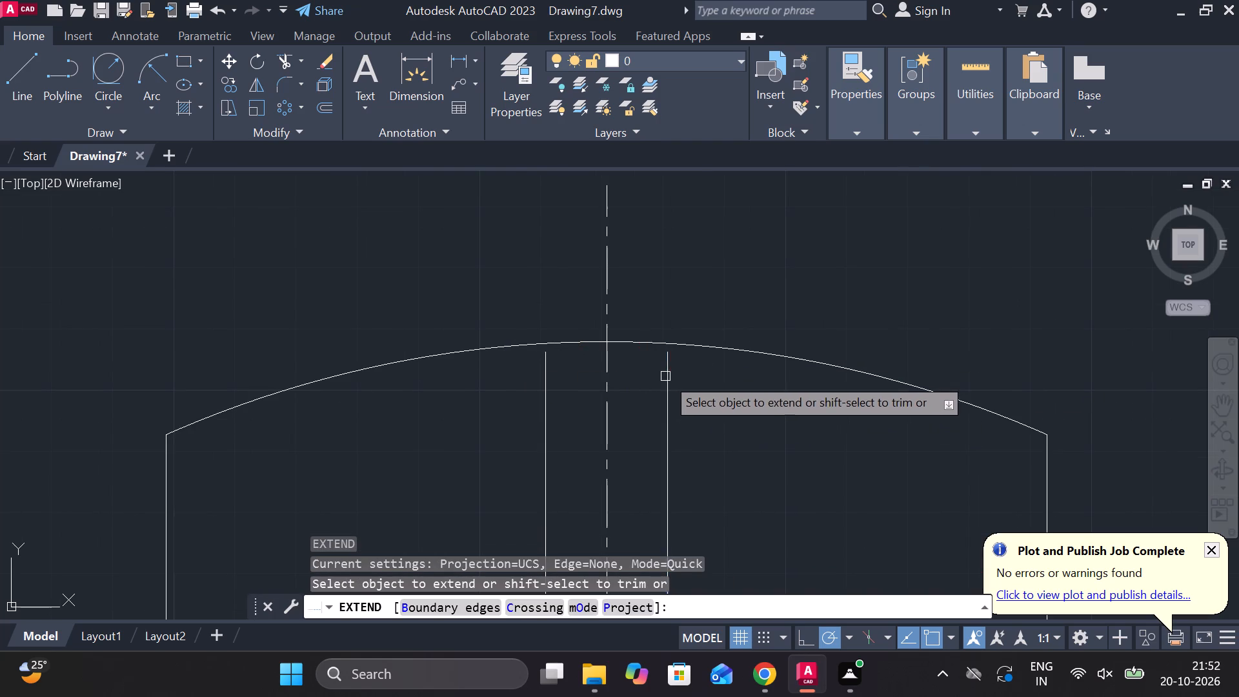
pyautogui.click(671, 374)
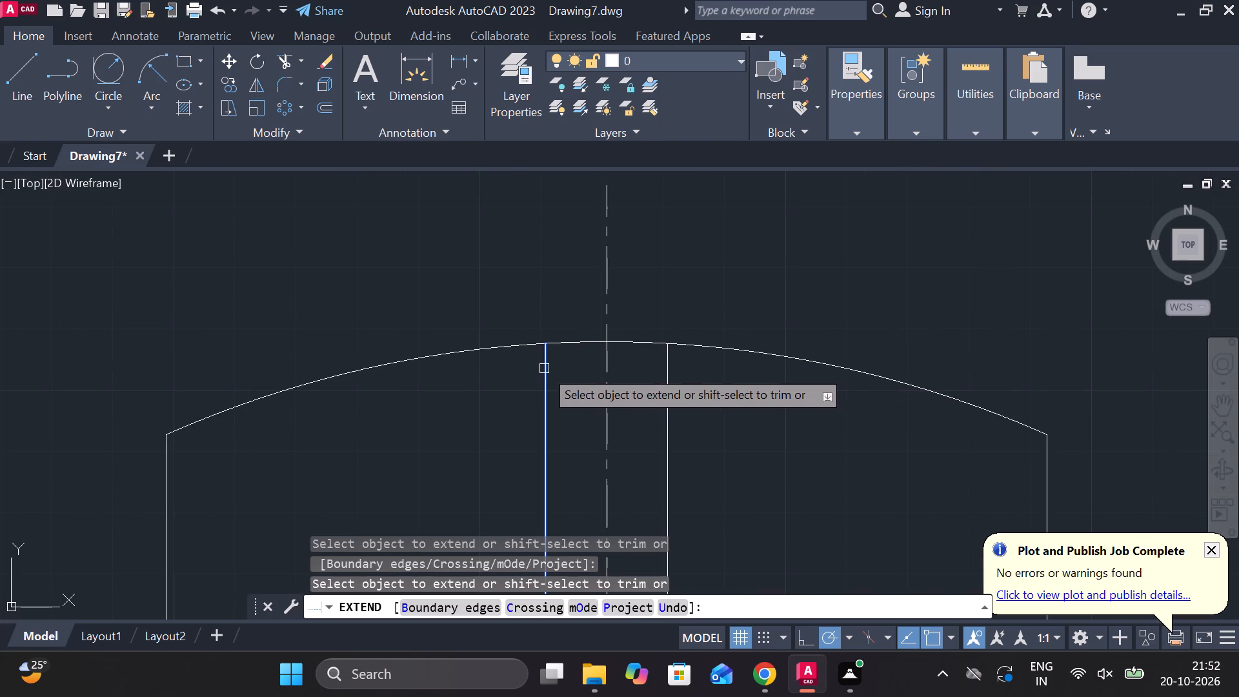
pyautogui.click(544, 369)
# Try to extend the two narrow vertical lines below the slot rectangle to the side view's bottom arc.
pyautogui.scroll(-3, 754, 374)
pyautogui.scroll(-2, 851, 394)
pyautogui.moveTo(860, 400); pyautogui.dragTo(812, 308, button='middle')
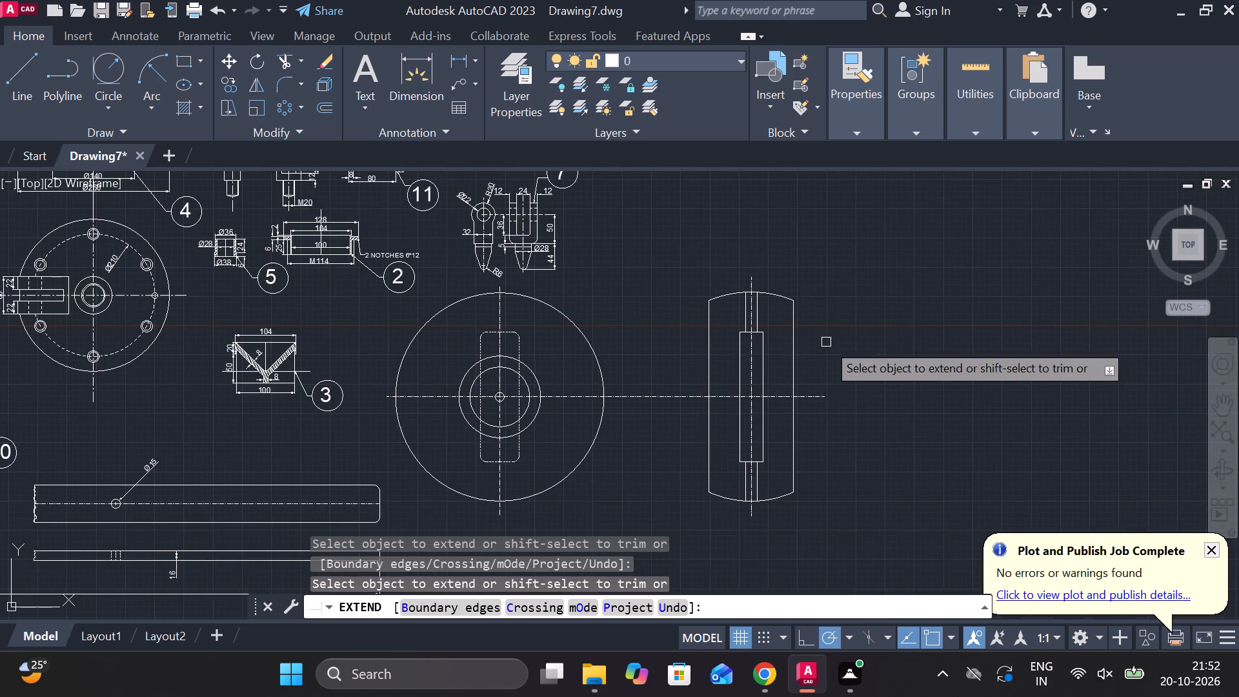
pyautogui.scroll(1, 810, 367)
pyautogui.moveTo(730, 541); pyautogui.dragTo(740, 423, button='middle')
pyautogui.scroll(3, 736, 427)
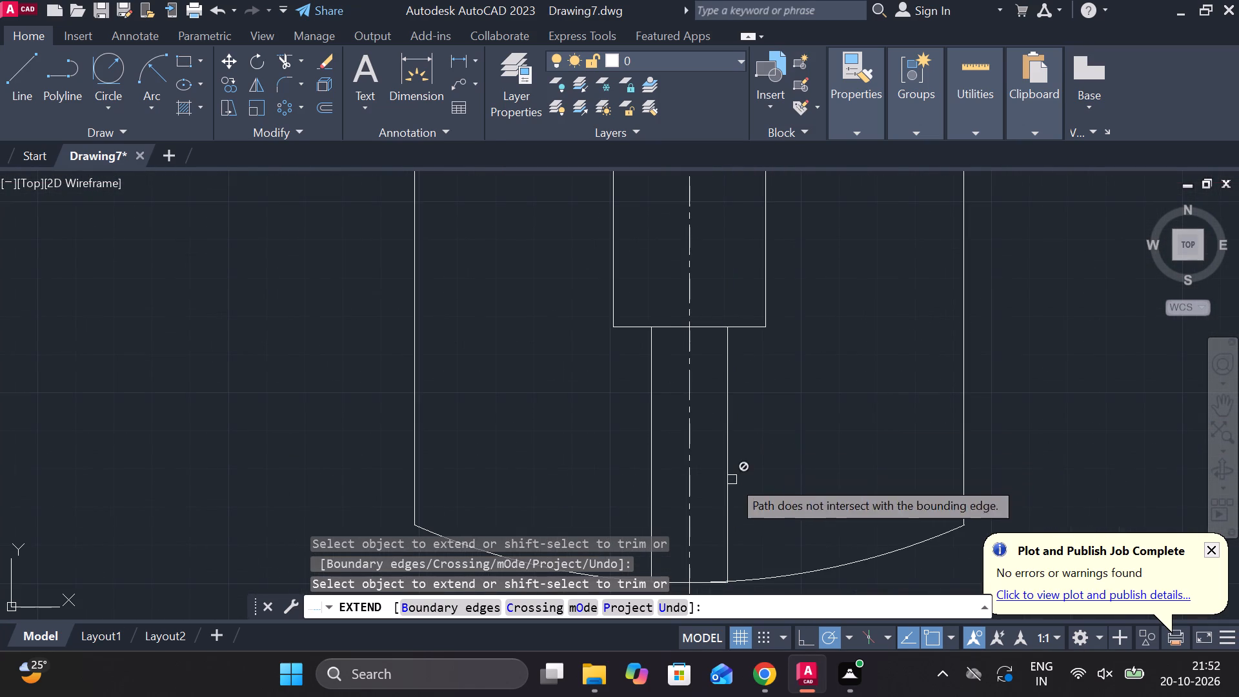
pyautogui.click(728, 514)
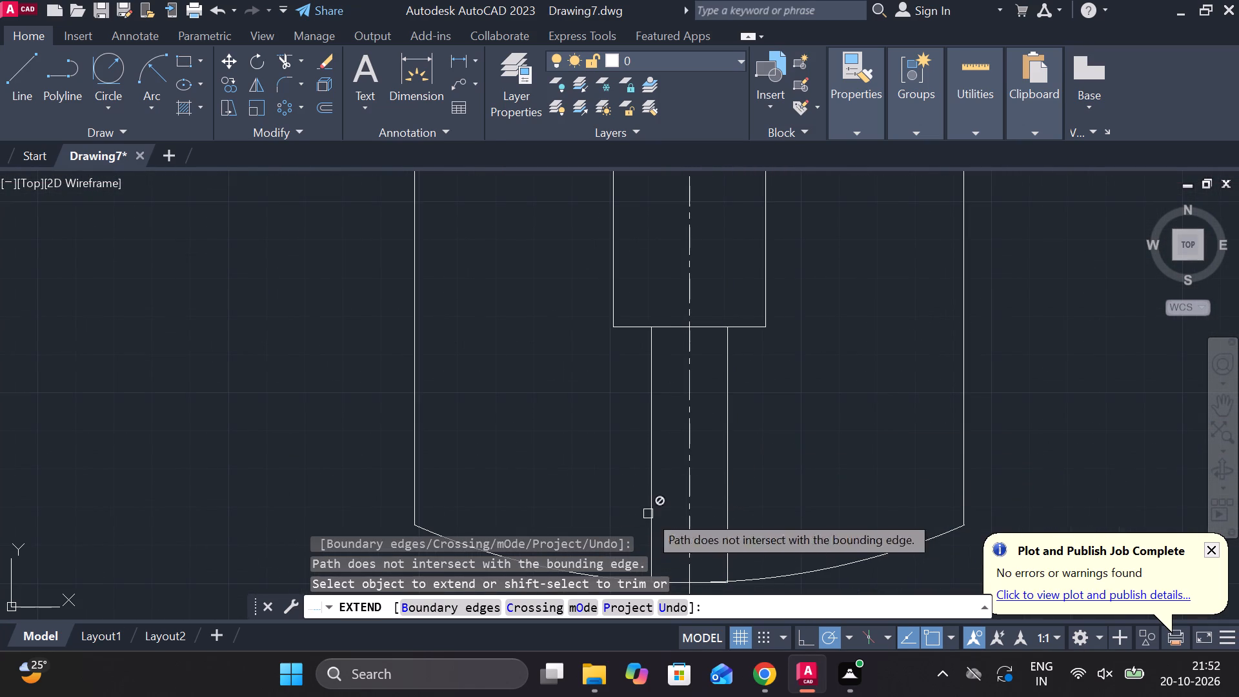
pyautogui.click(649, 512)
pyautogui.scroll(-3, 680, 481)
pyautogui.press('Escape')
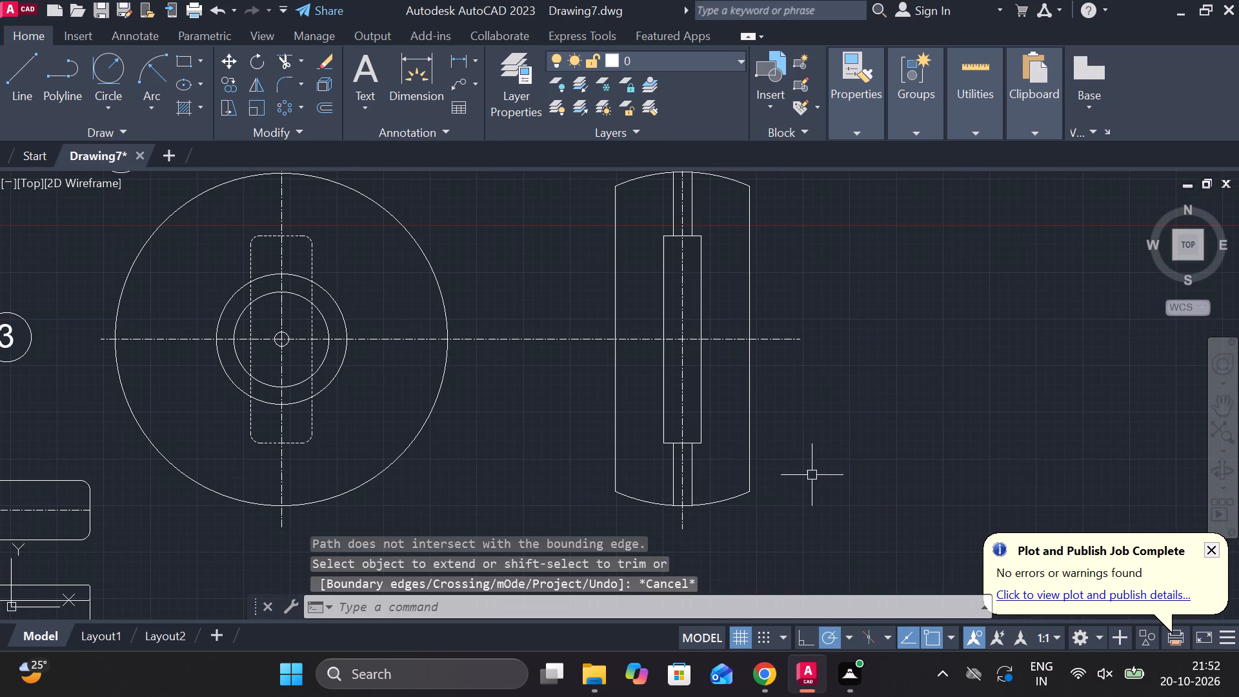
# Draw a horizontal projection line from the top quadrant of the front view's small central circle across past the side view.
pyautogui.moveTo(812, 382); pyautogui.dragTo(812, 474, button='middle')
pyautogui.moveTo(852, 334); pyautogui.dragTo(748, 260, button='middle')
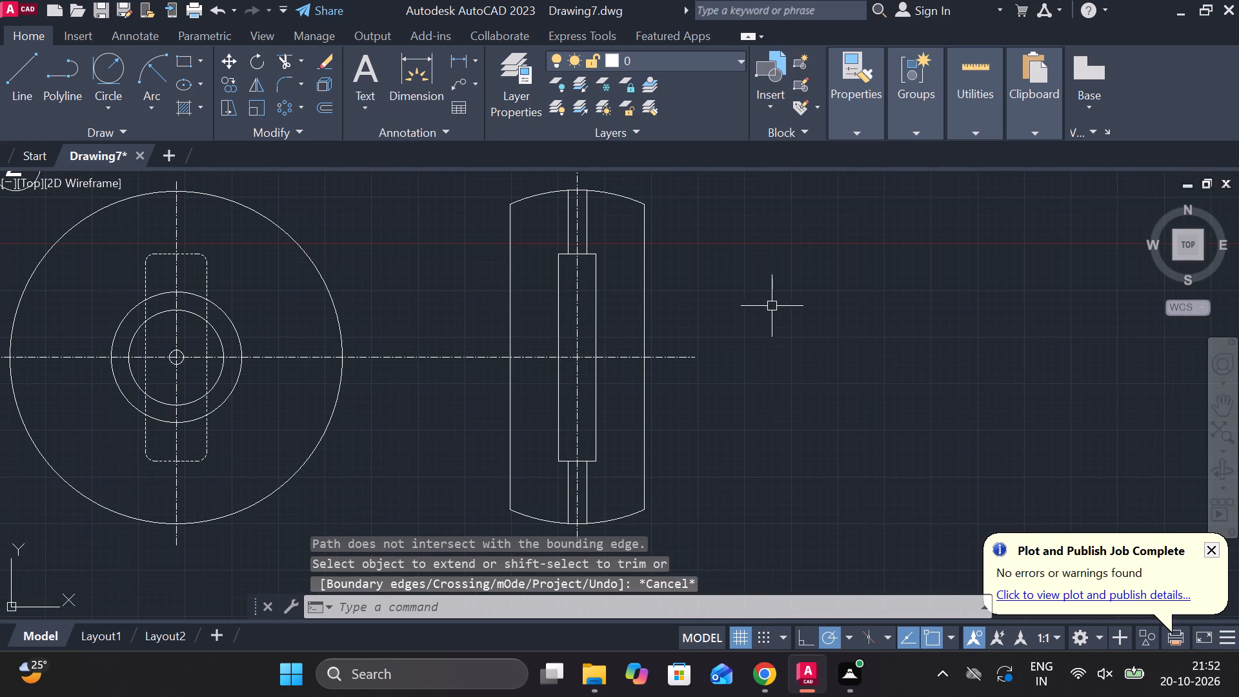
pyautogui.scroll(-1, 773, 310)
pyautogui.scroll(1, 525, 356)
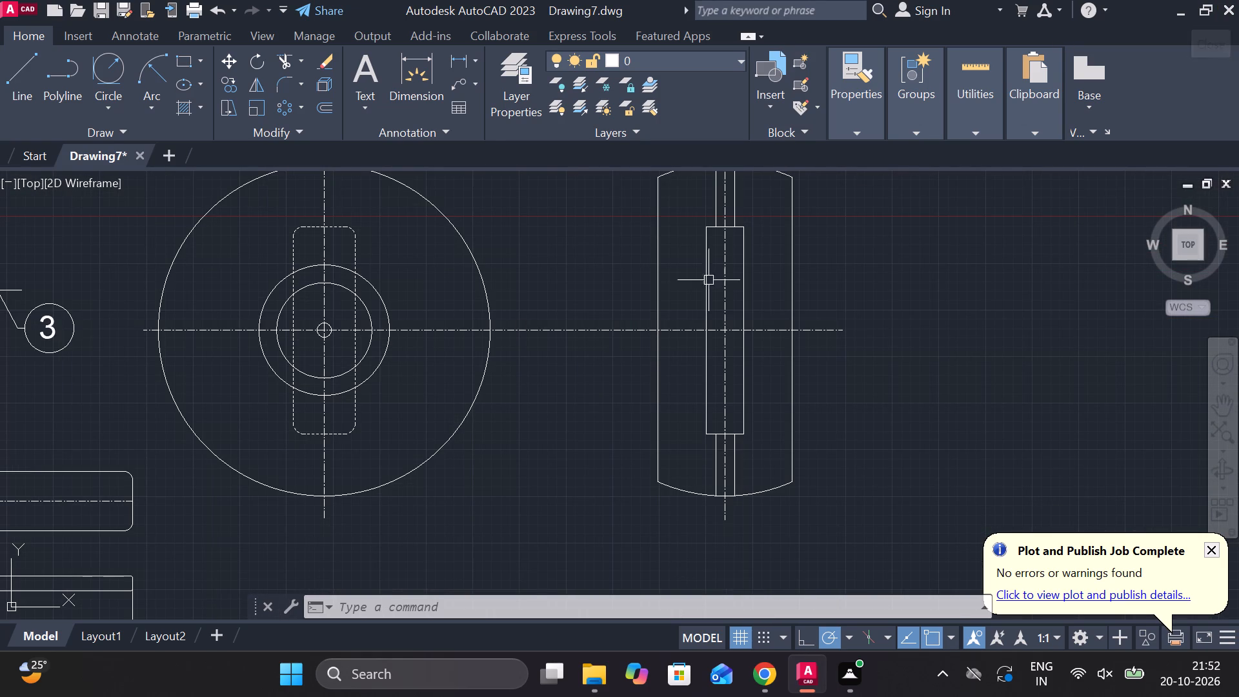
pyautogui.moveTo(572, 333); pyautogui.dragTo(840, 367, button='middle')
pyautogui.scroll(2, 665, 378)
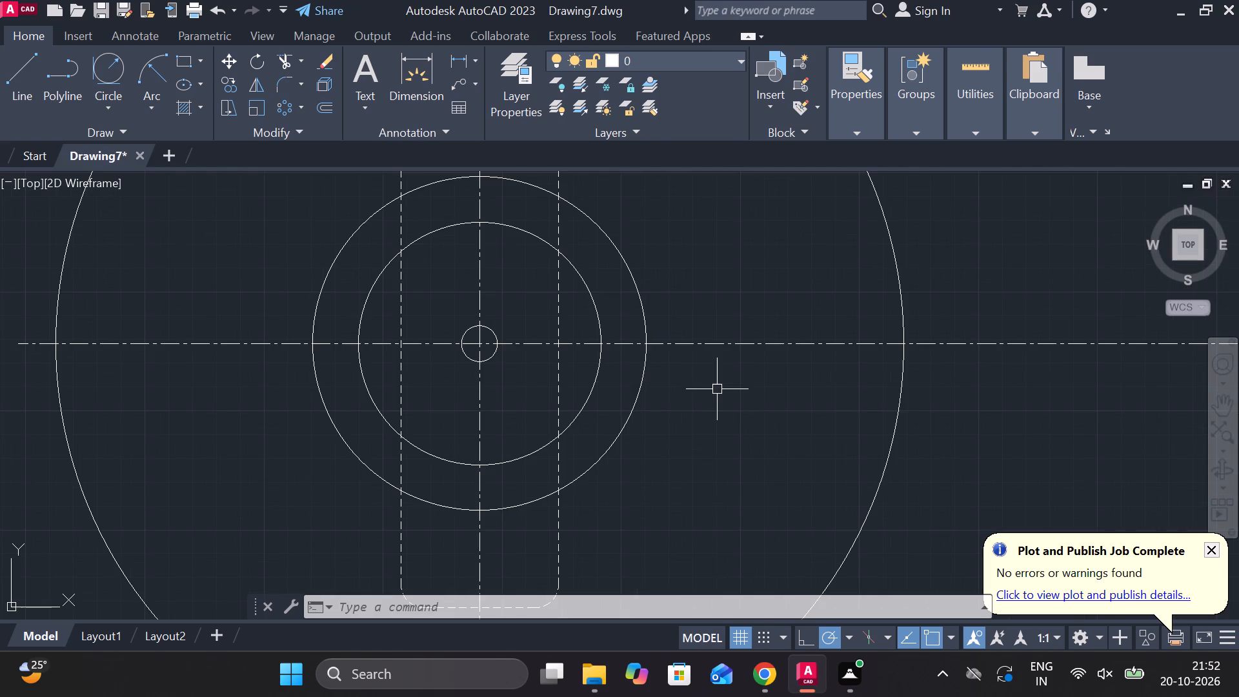
pyautogui.press('l')
pyautogui.press('Return')
pyautogui.click(480, 325)
pyautogui.scroll(-2, 561, 338)
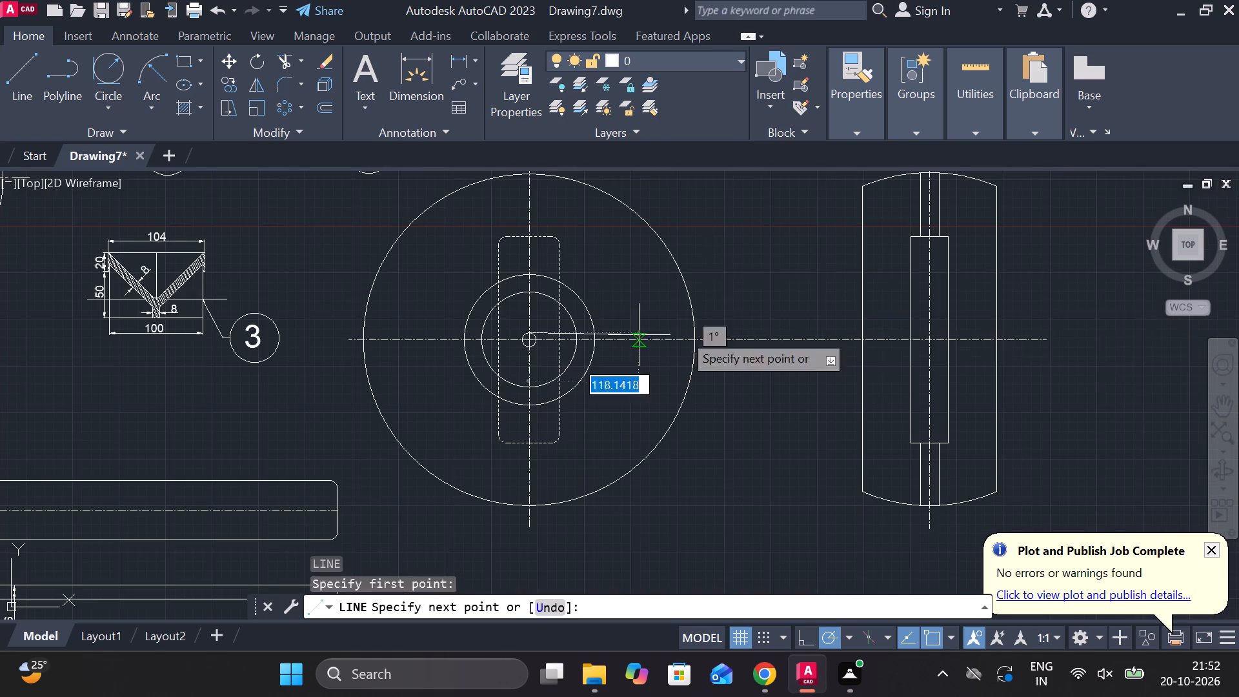
pyautogui.click(1138, 328)
pyautogui.press('Escape')
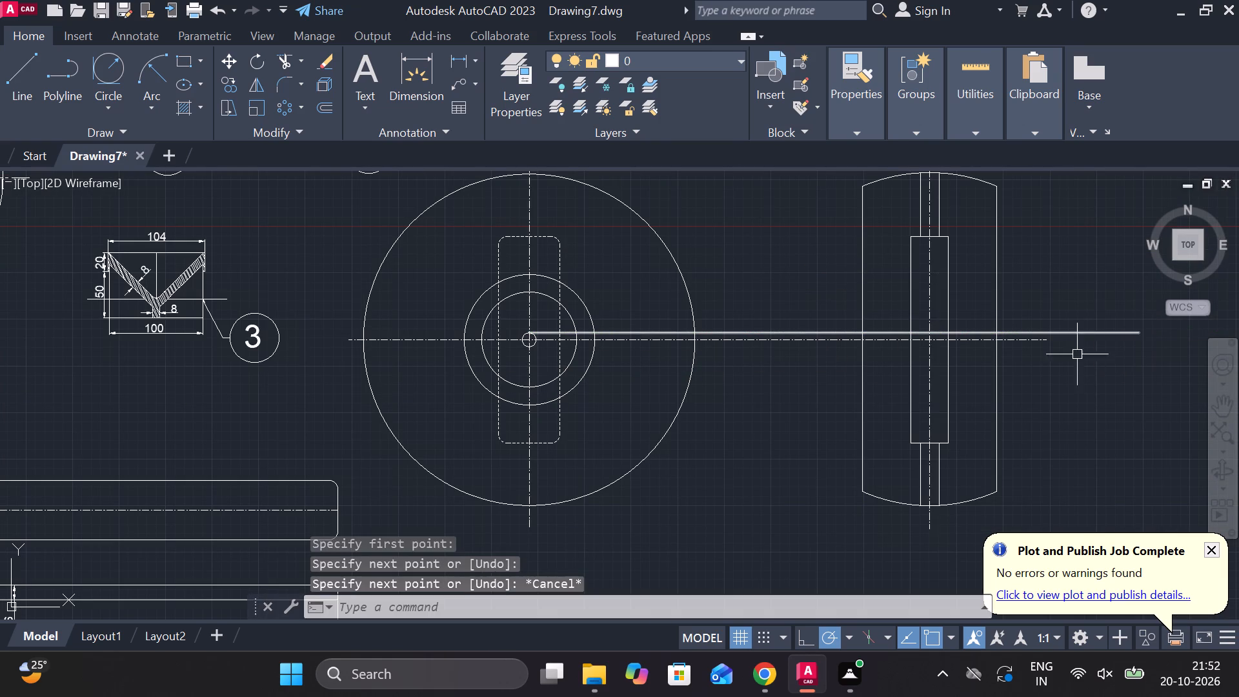
# Draw a horizontal projection line about 616 mm long from the small central circle's bottom quadrant across past the side view.
pyautogui.press('space')
pyautogui.scroll(1, 528, 349)
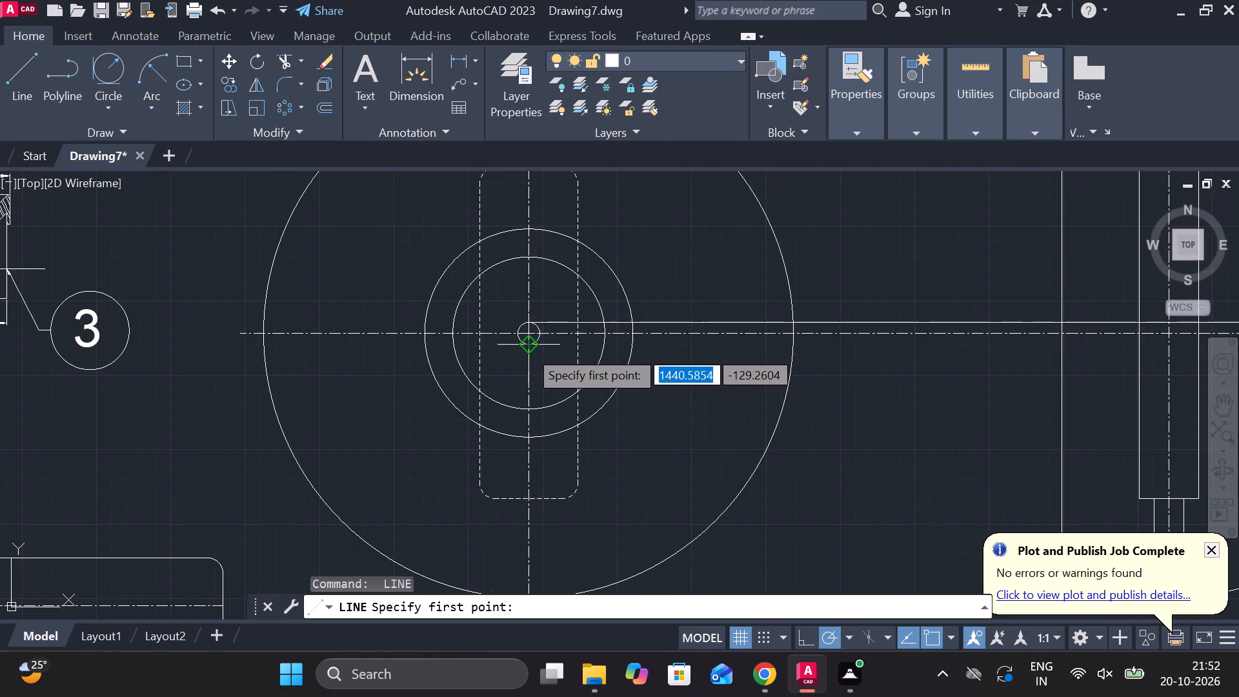
pyautogui.click(527, 349)
pyautogui.scroll(-1, 881, 350)
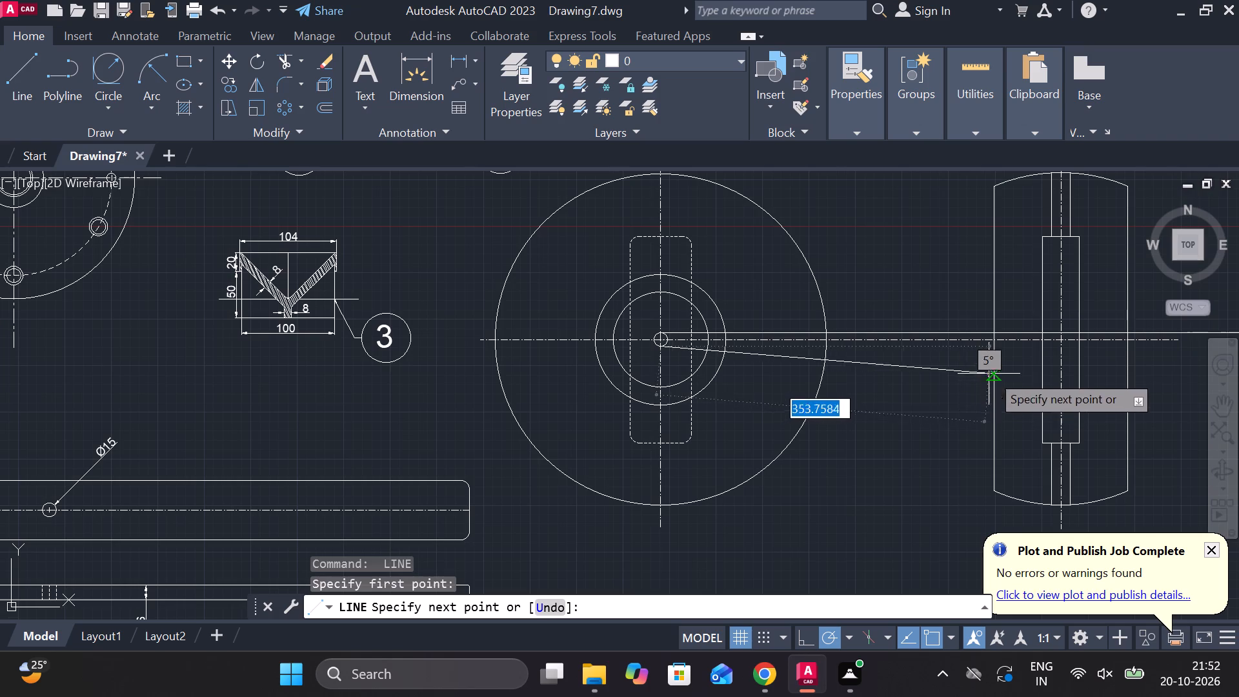
pyautogui.moveTo(1033, 361); pyautogui.dragTo(876, 394, button='middle')
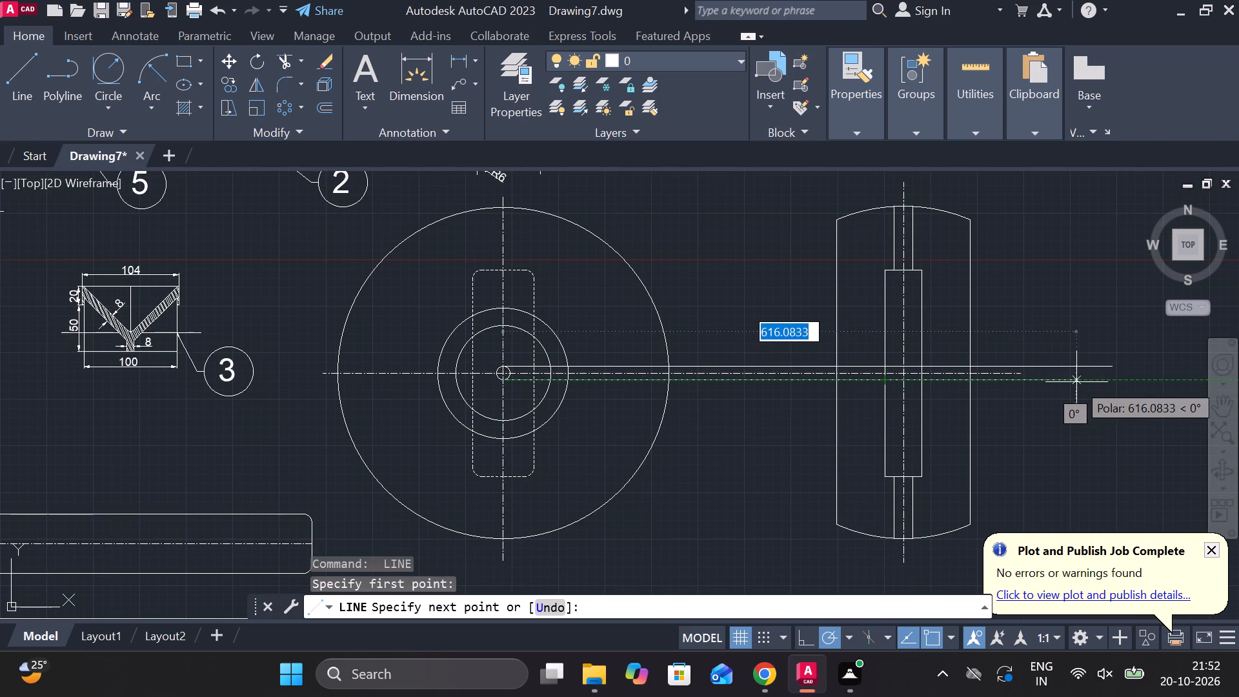
pyautogui.click(1076, 382)
pyautogui.press('Escape')
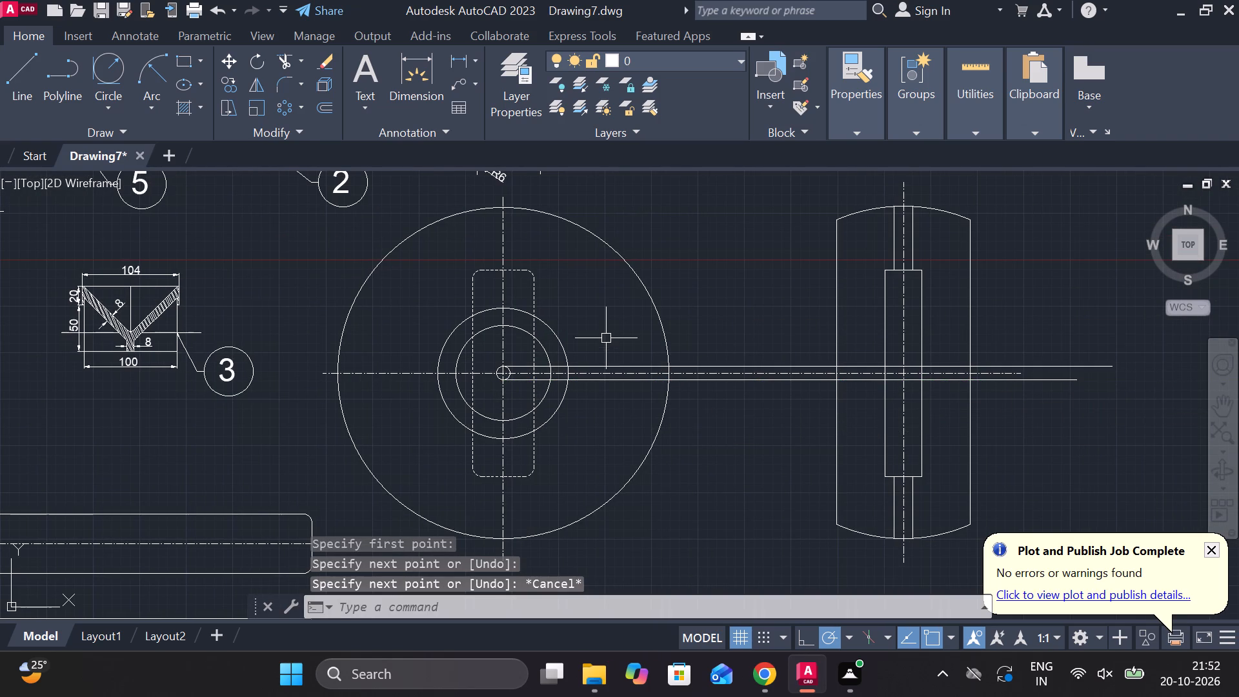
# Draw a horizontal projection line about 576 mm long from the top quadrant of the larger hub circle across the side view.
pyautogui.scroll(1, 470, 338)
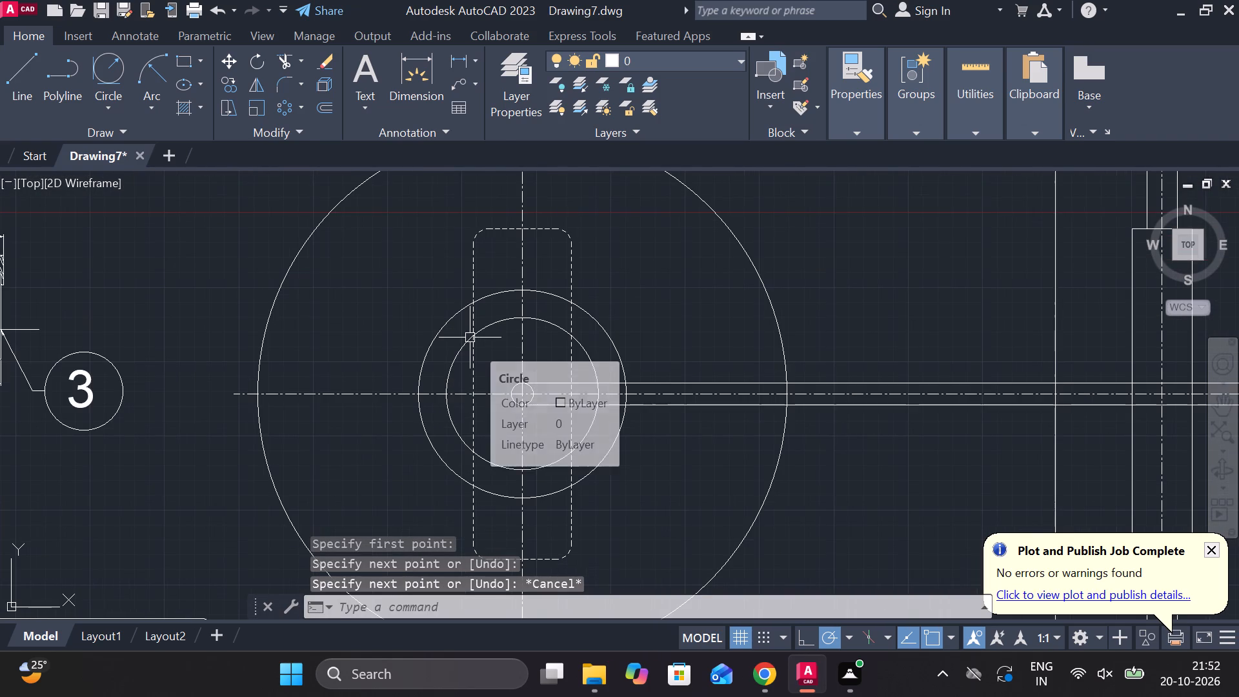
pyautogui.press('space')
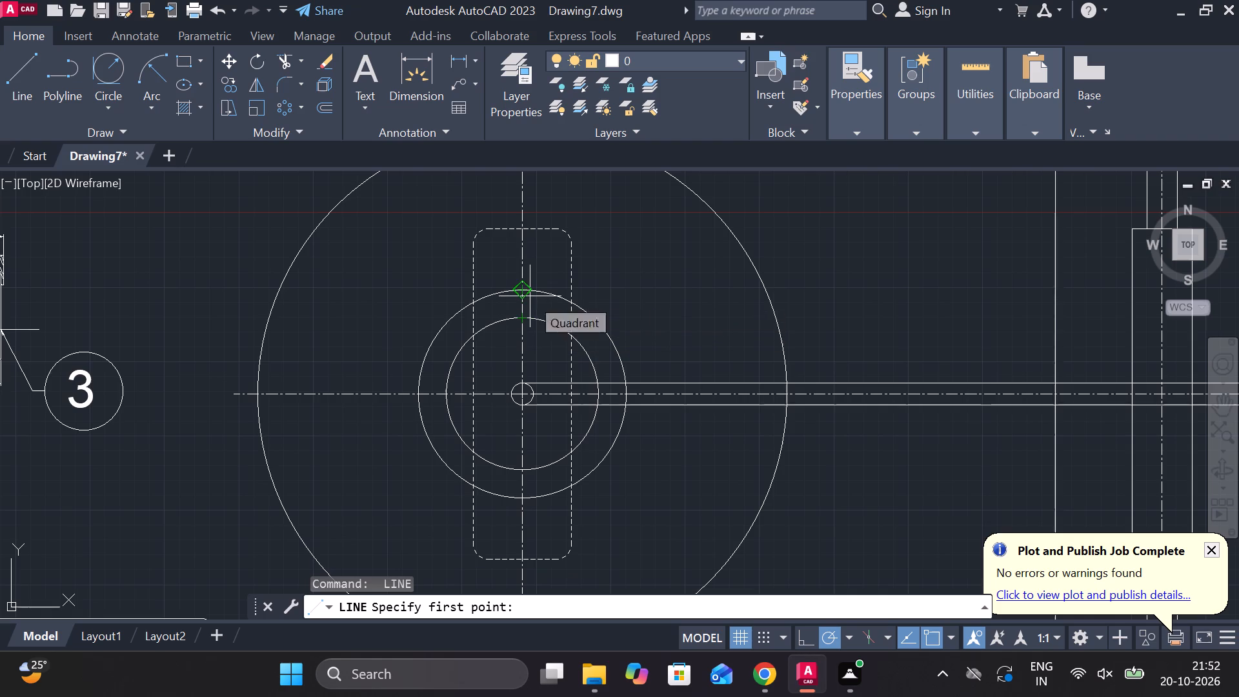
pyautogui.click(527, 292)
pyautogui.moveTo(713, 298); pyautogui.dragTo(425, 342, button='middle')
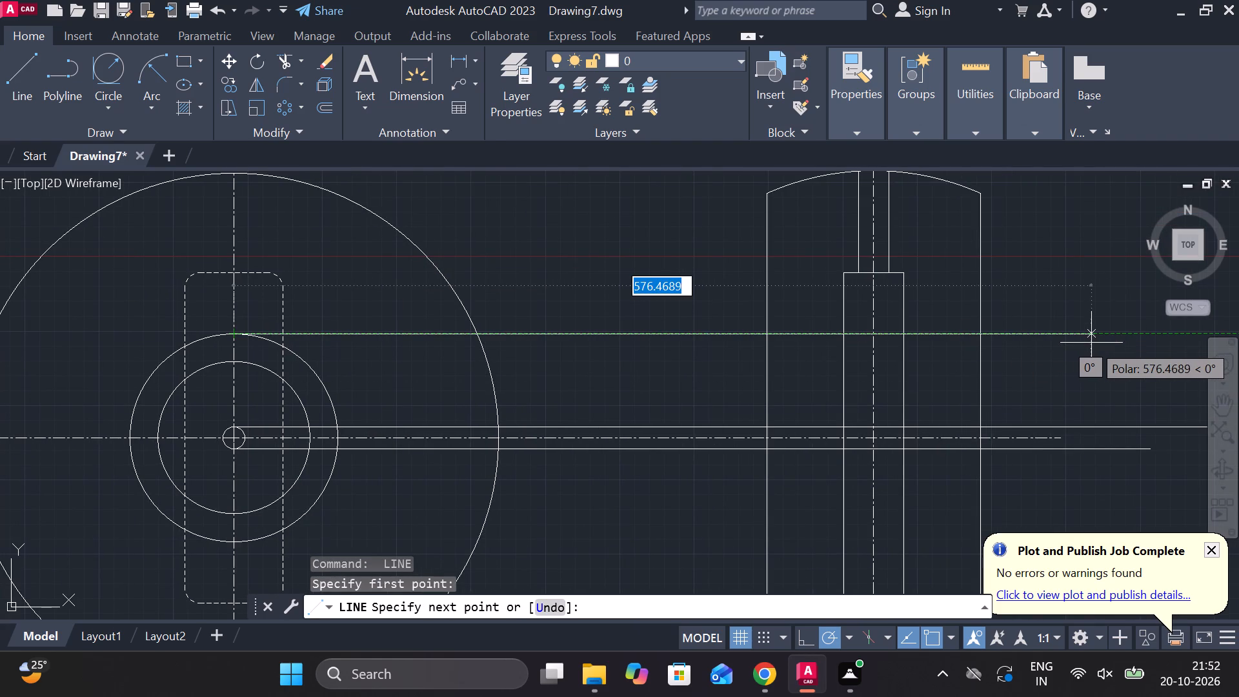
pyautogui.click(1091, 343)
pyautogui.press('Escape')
# Check the vertical diameters of the front view's two concentric hub circles with a linear dimension.
pyautogui.scroll(-1, 1093, 345)
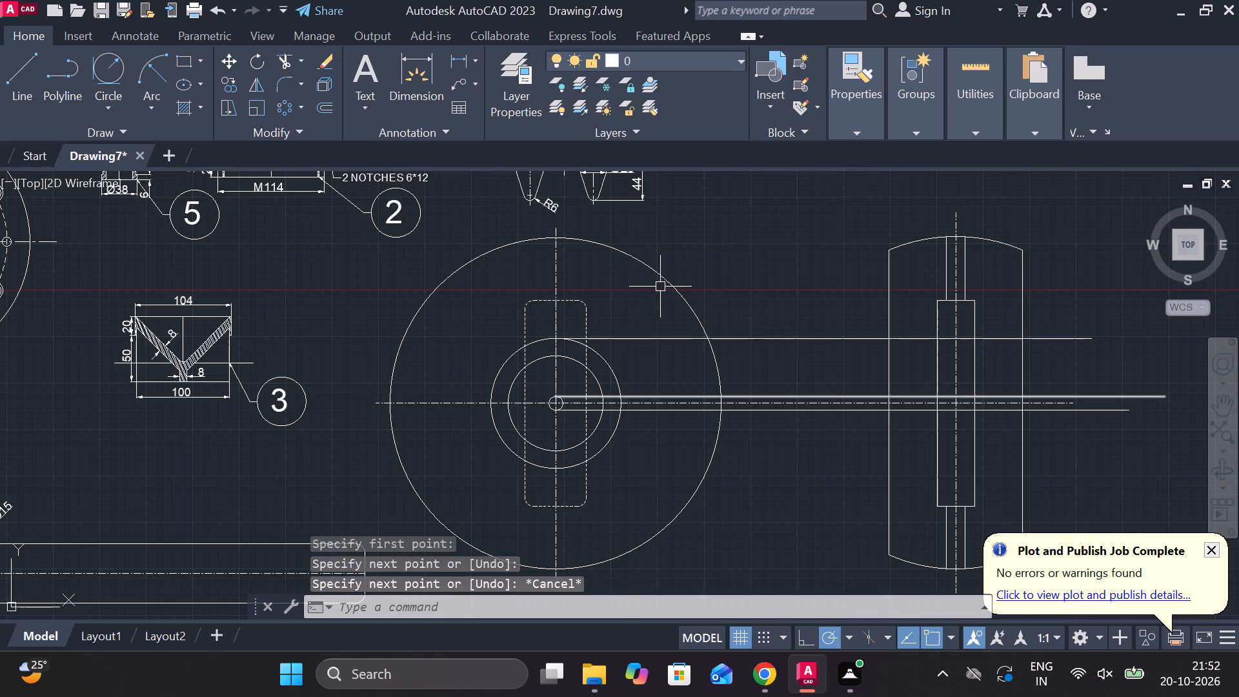
pyautogui.click(456, 57)
pyautogui.click(557, 346)
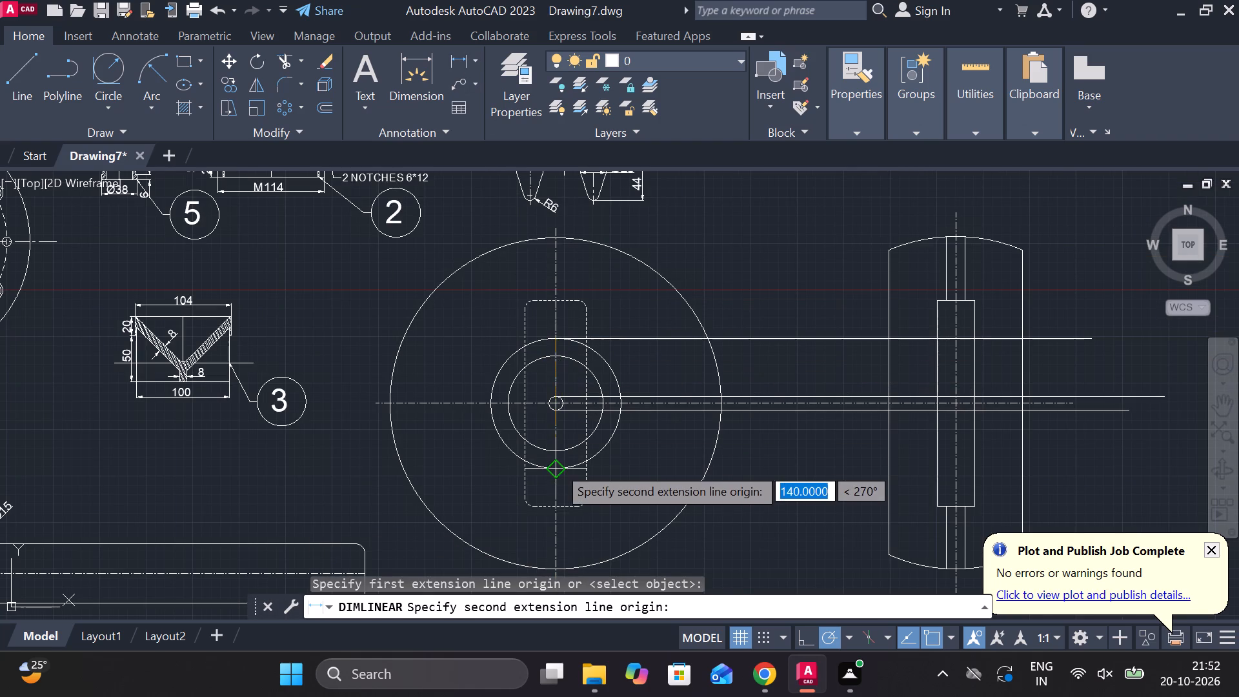
pyautogui.press('Escape')
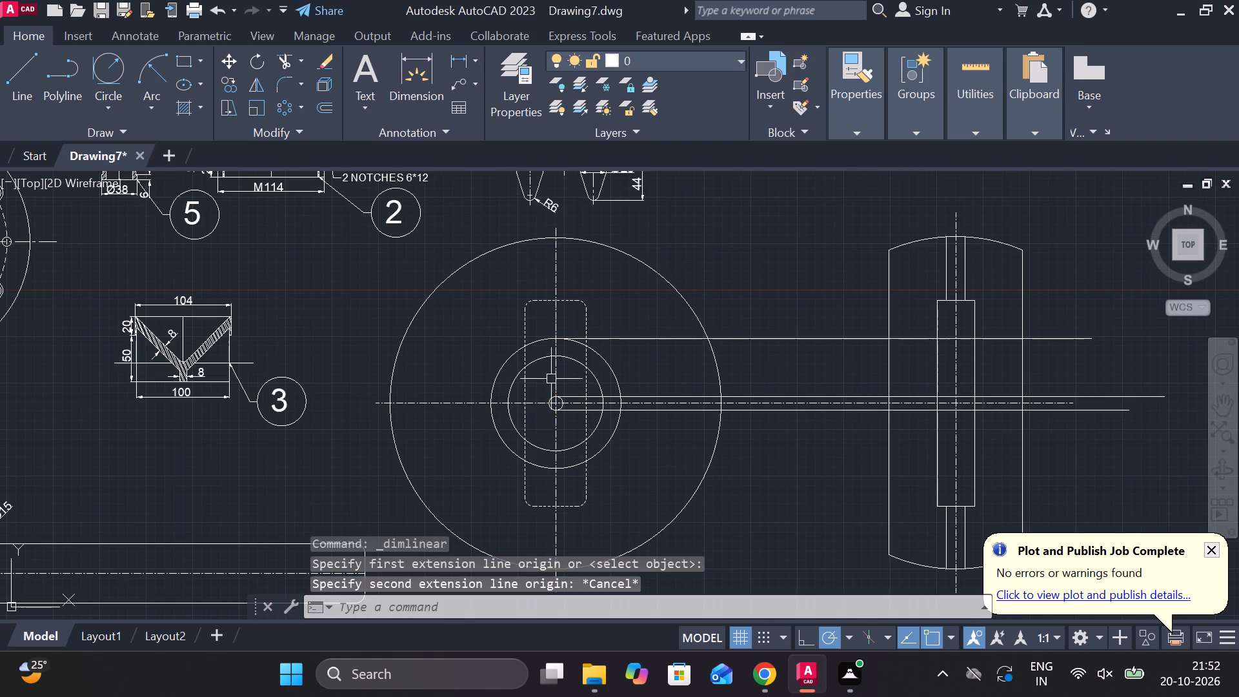
pyautogui.press('space')
pyautogui.click(556, 361)
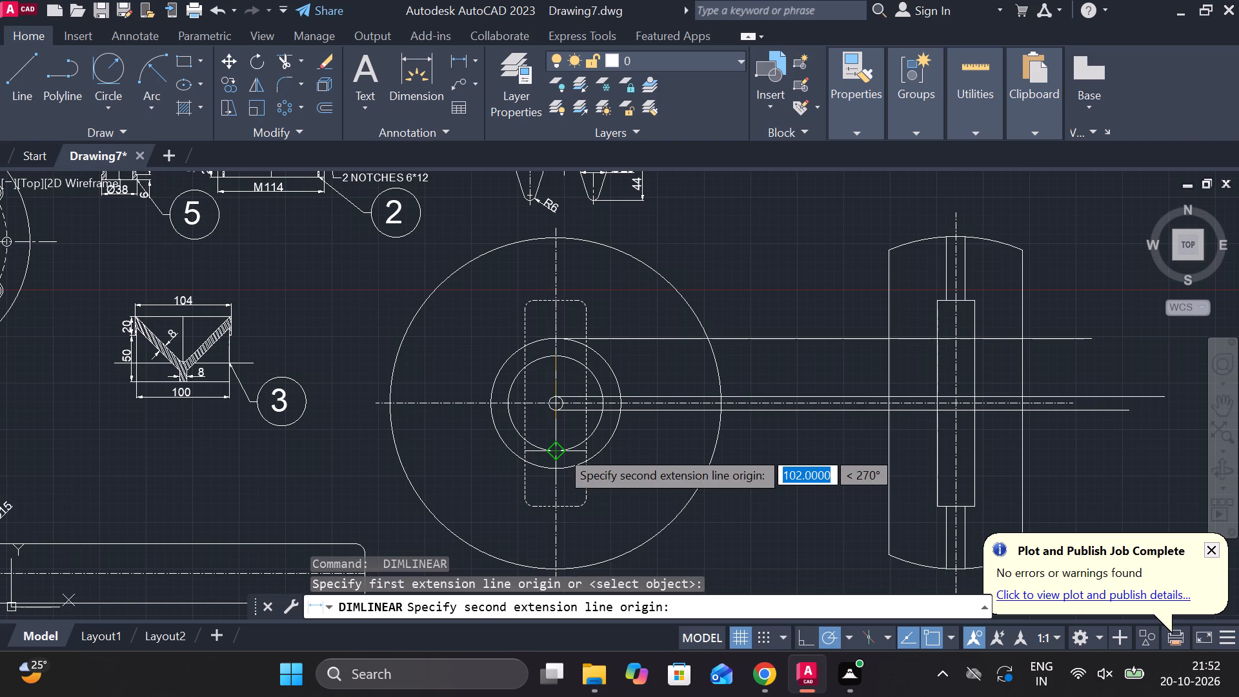
pyautogui.press('Escape')
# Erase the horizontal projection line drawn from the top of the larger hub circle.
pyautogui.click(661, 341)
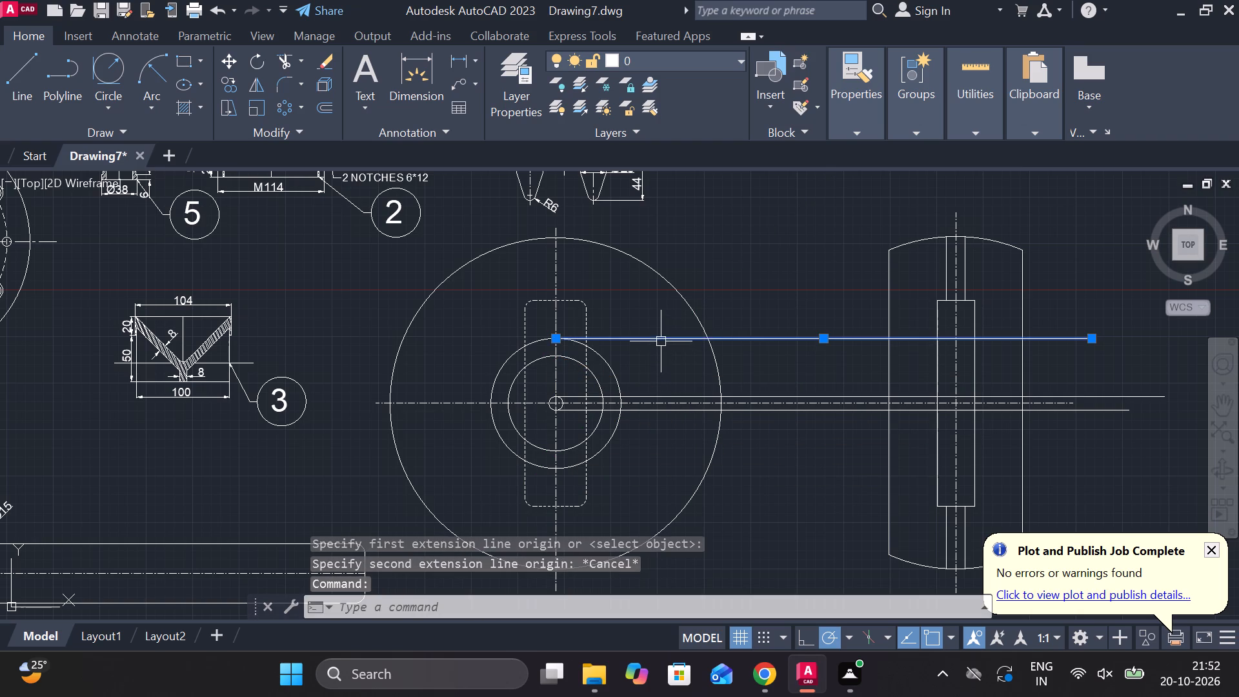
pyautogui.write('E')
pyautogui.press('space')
# Draw horizontal projection lines from the top and bottom quadrants of the smaller hub circle across past the side view's far edge.
pyautogui.press('l')
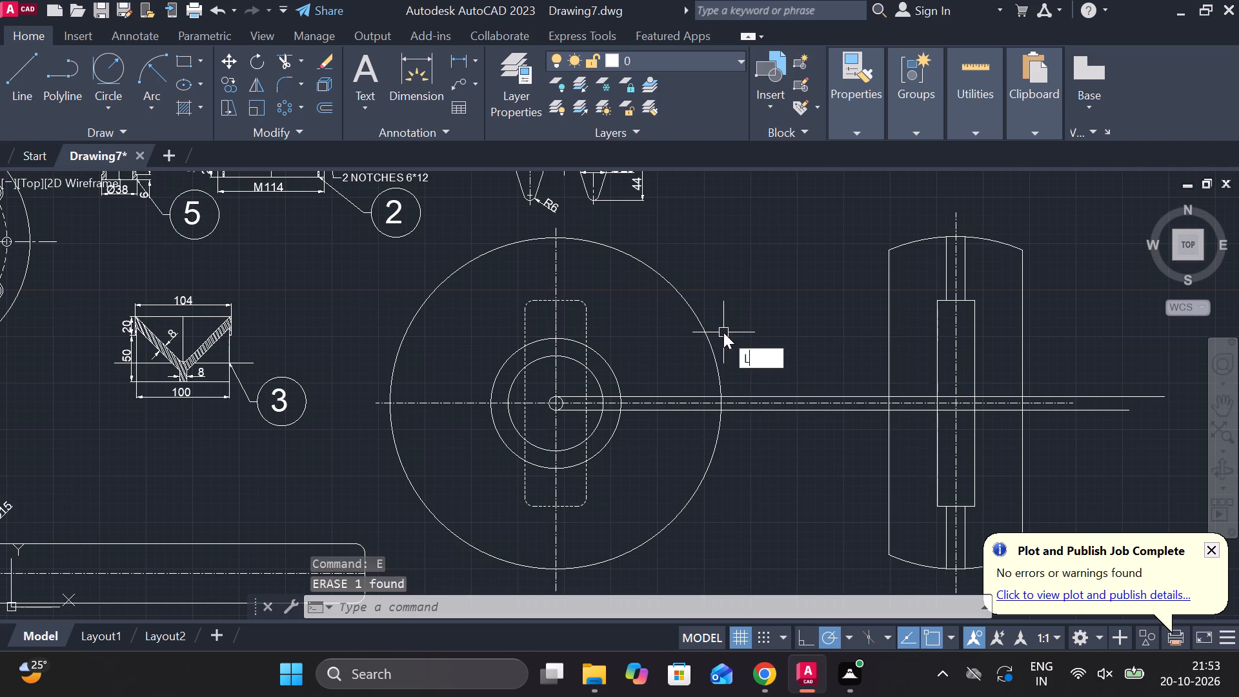
pyautogui.press('Return')
pyautogui.click(561, 359)
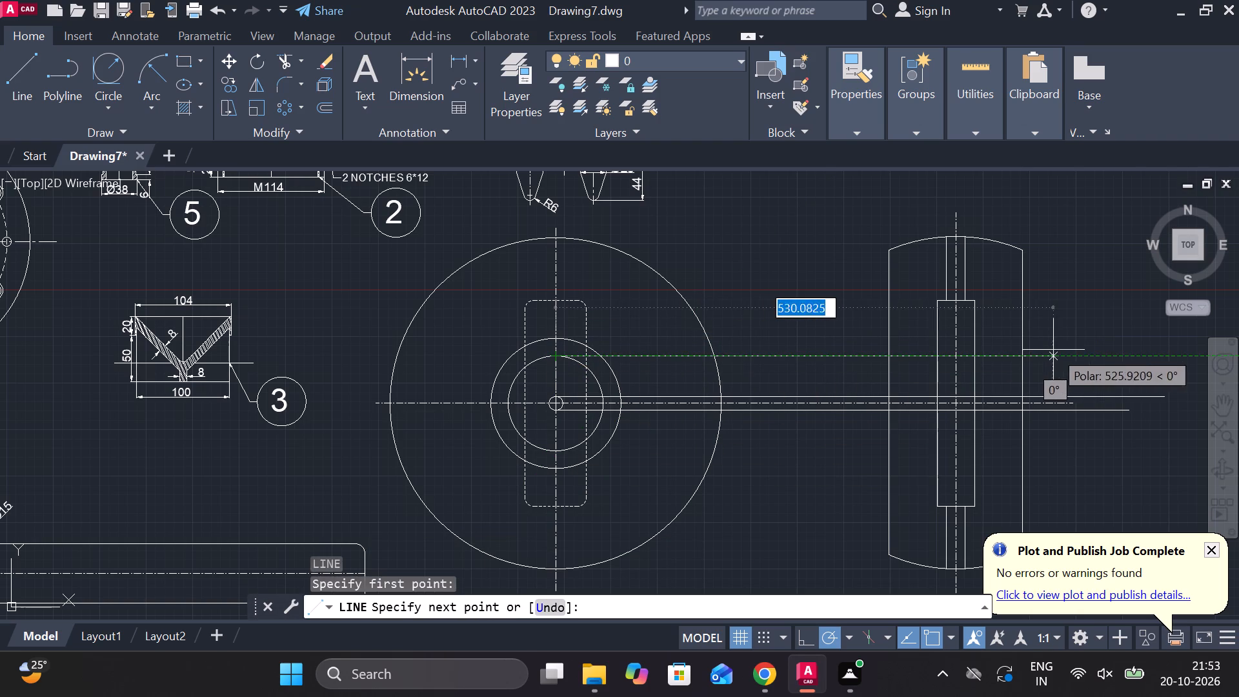
pyautogui.click(1084, 349)
pyautogui.press('Escape')
pyautogui.press('space')
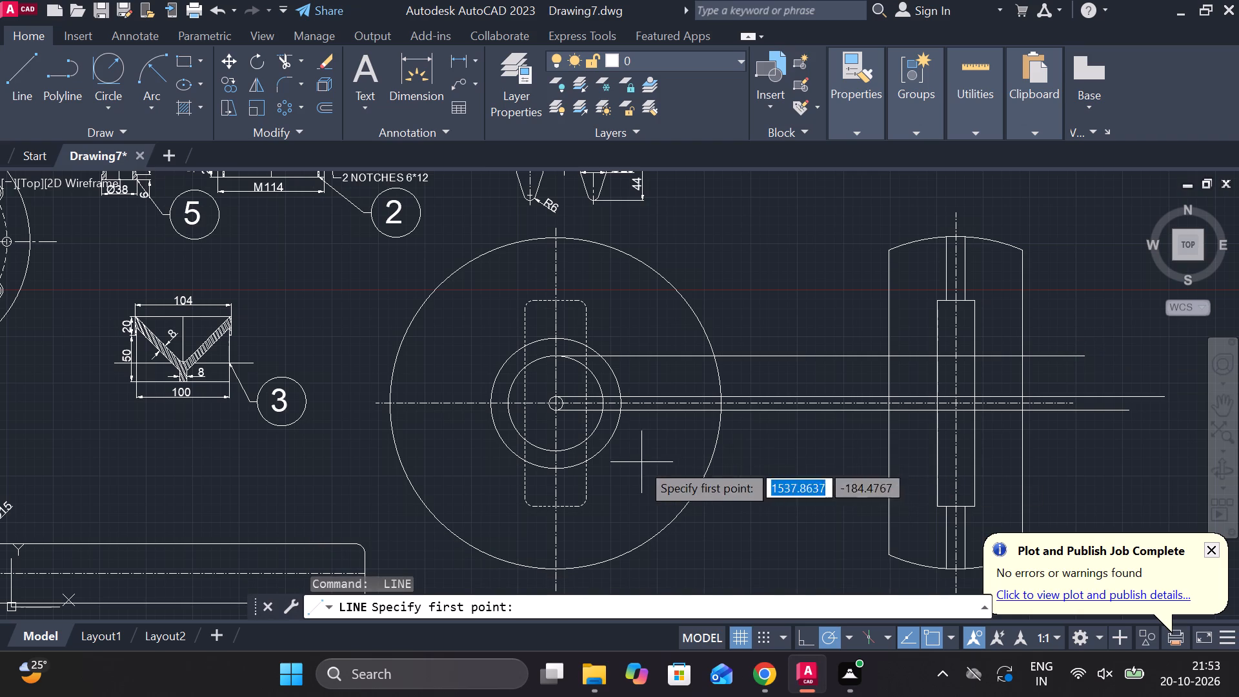
pyautogui.click(554, 454)
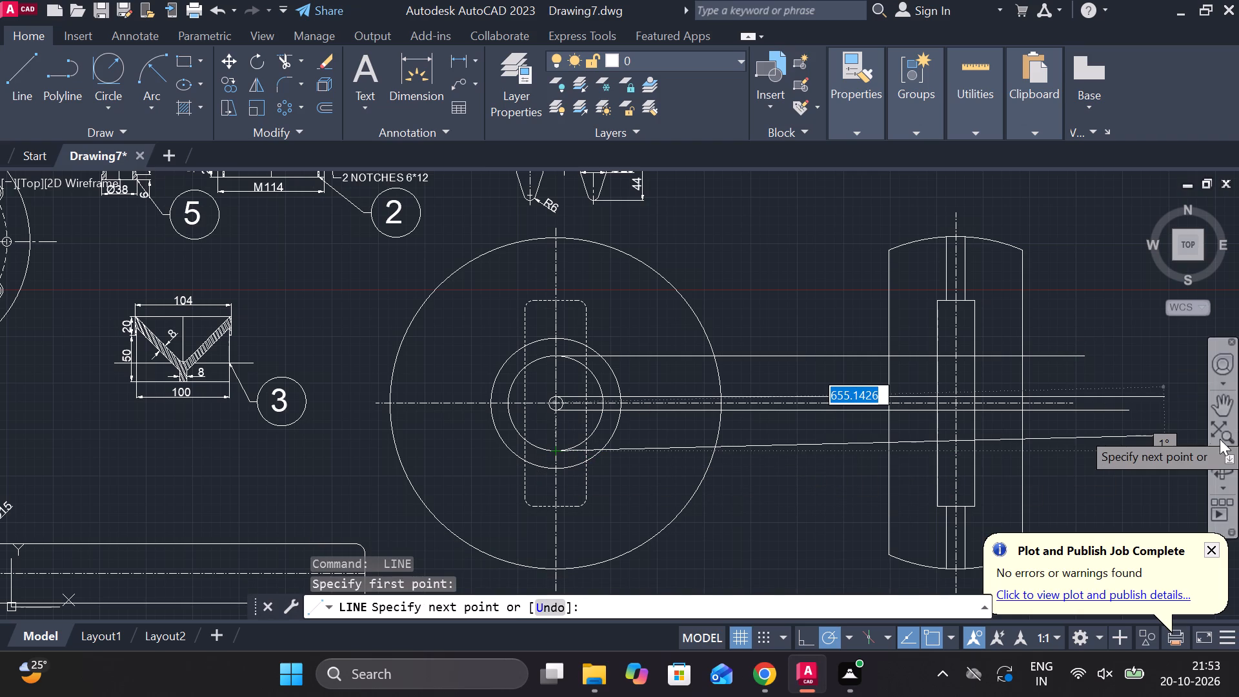
pyautogui.click(1128, 455)
pyautogui.press('Escape')
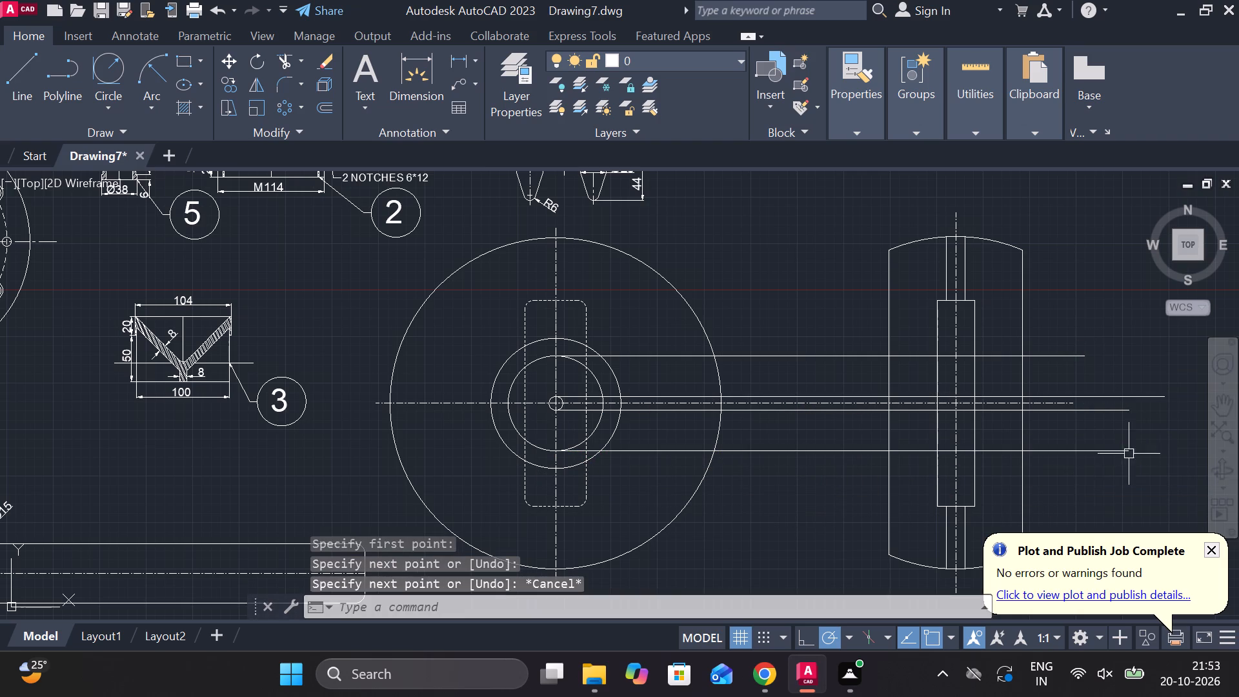
# Trim the four projection lines and the horizontal centre line in the gap between the large circle and the side view.
pyautogui.write('TR')
pyautogui.press('space')
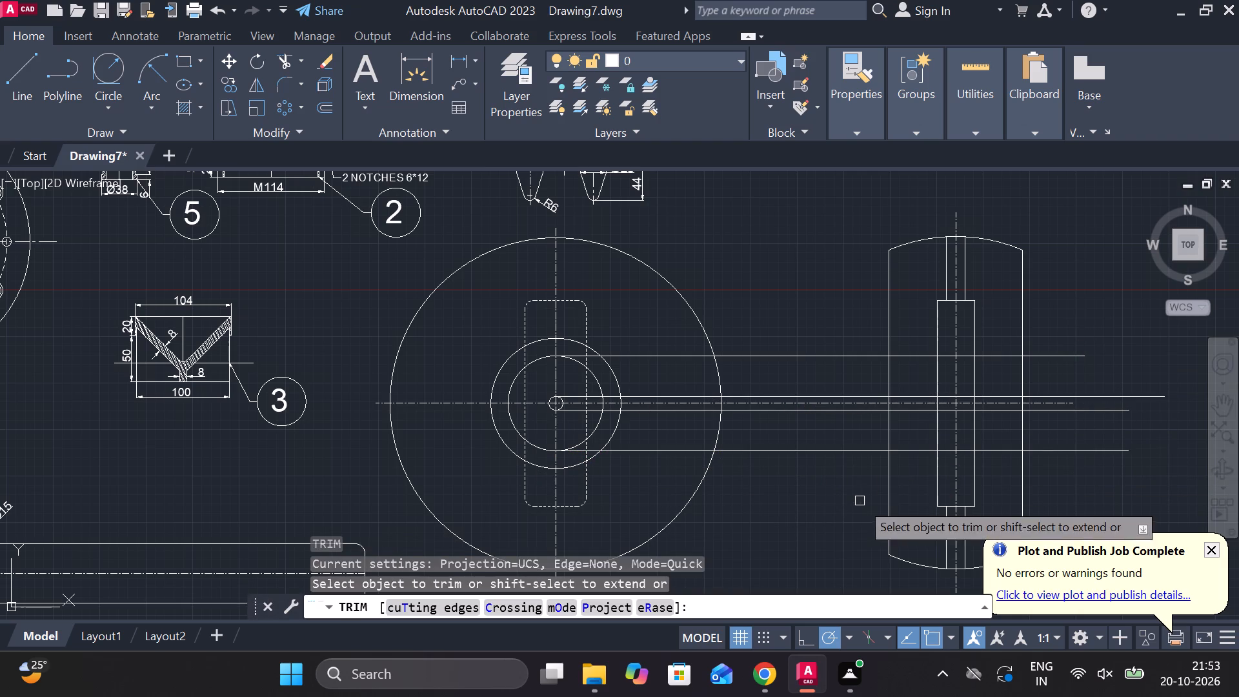
pyautogui.moveTo(800, 254); pyautogui.dragTo(821, 517)
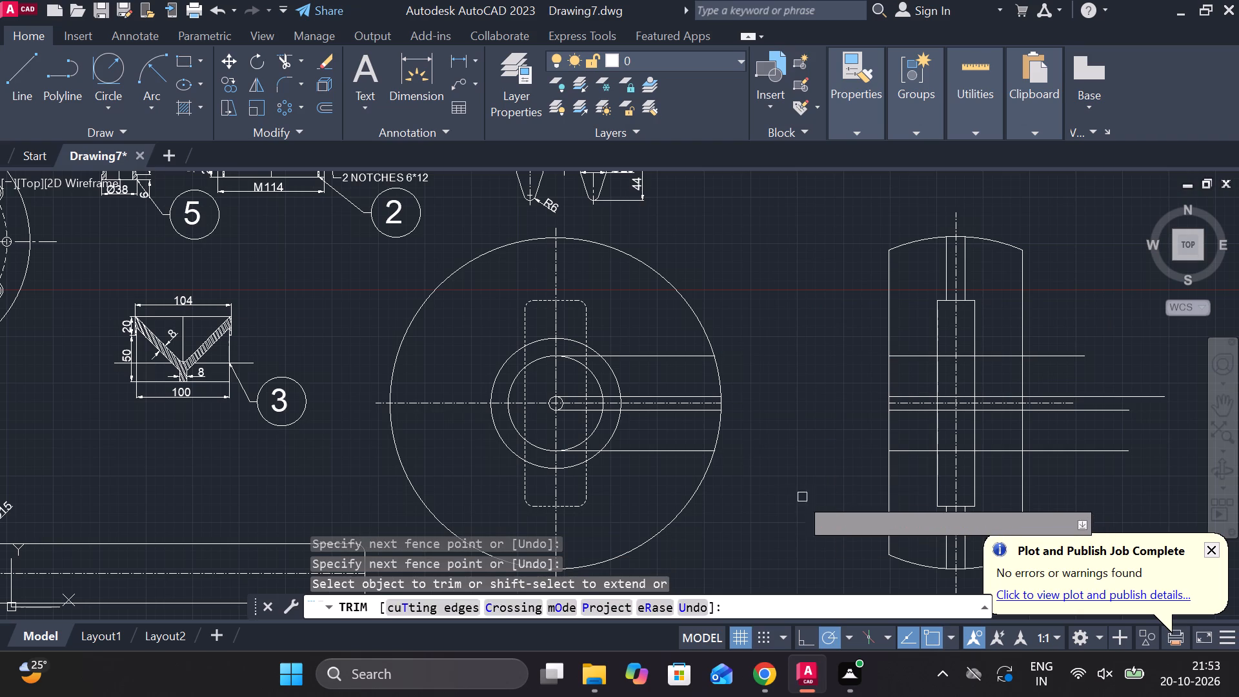
pyautogui.press('Escape')
# Erase the four leftover projection line segments inside the front view's large circle, keeping the horizontal centre line.
pyautogui.click(667, 361)
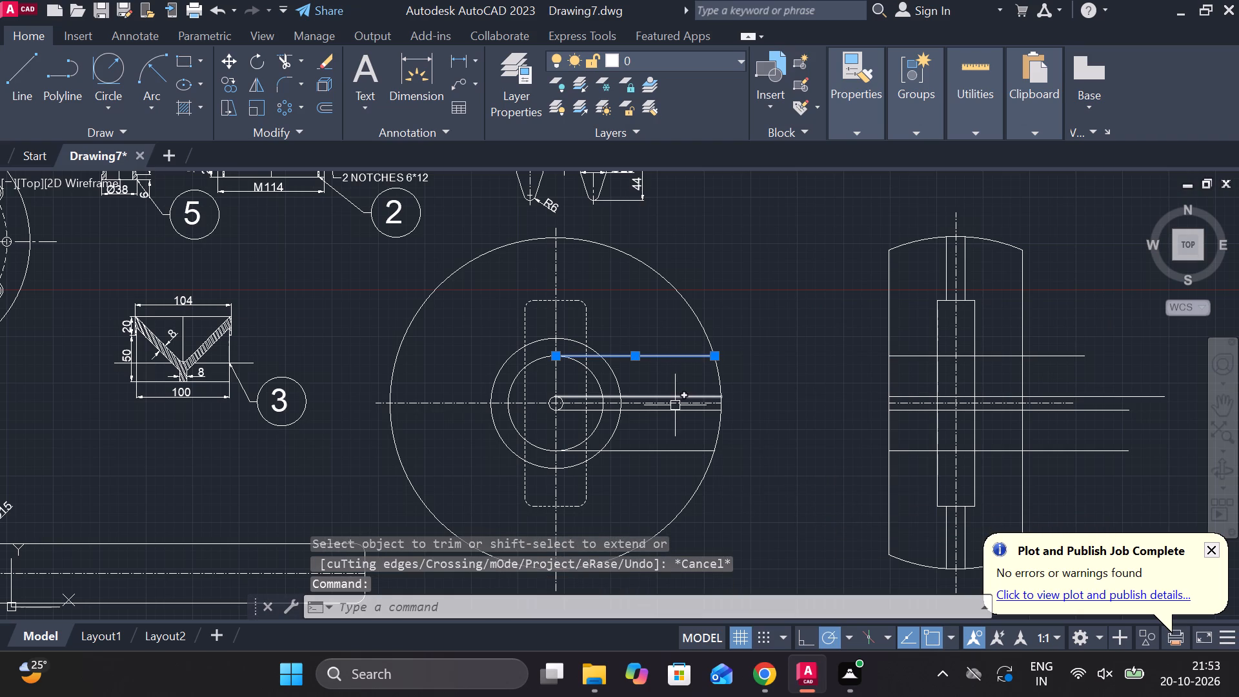
pyautogui.click(674, 407)
pyautogui.click(676, 402)
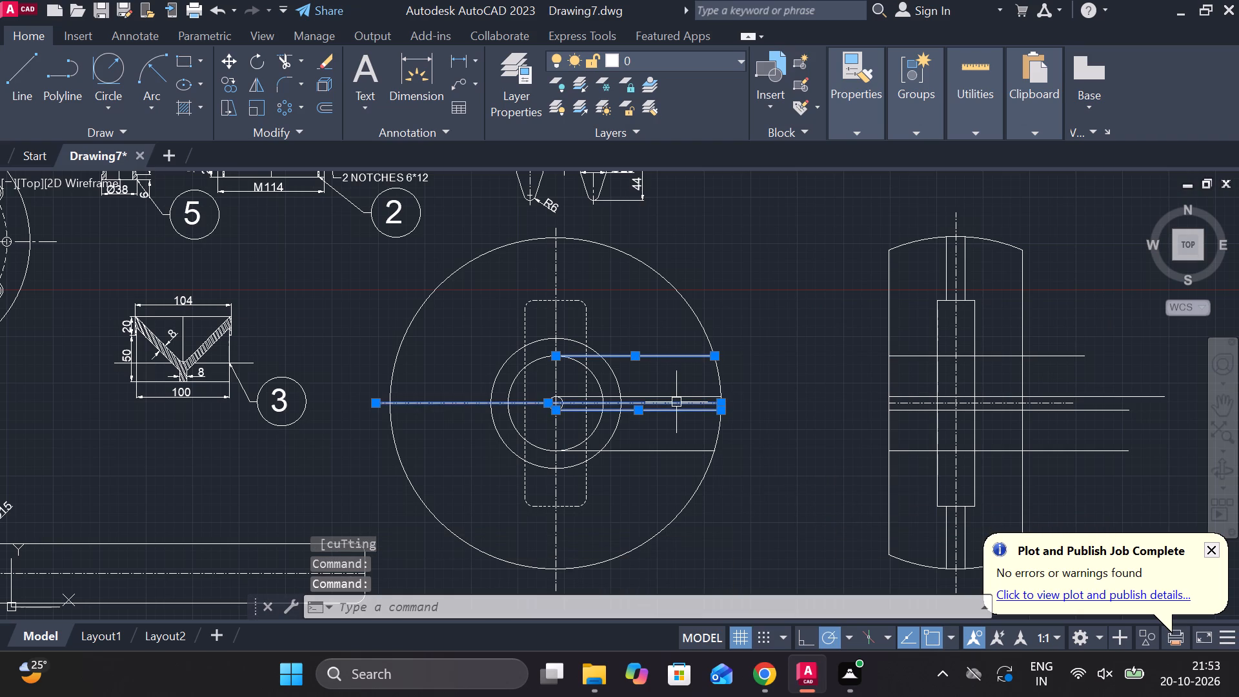
pyautogui.keyDown('shift'); pyautogui.click(676, 402); pyautogui.keyUp('shift')
pyautogui.click(680, 399)
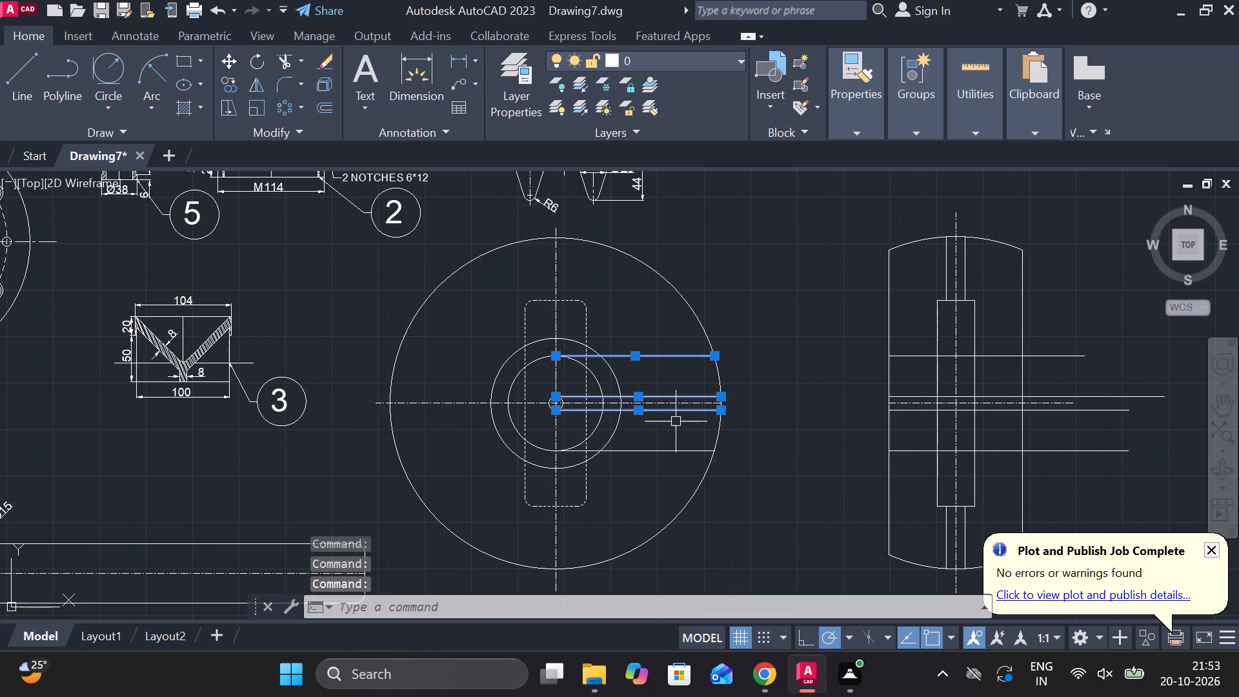
pyautogui.click(670, 449)
pyautogui.write('E')
pyautogui.press('space')
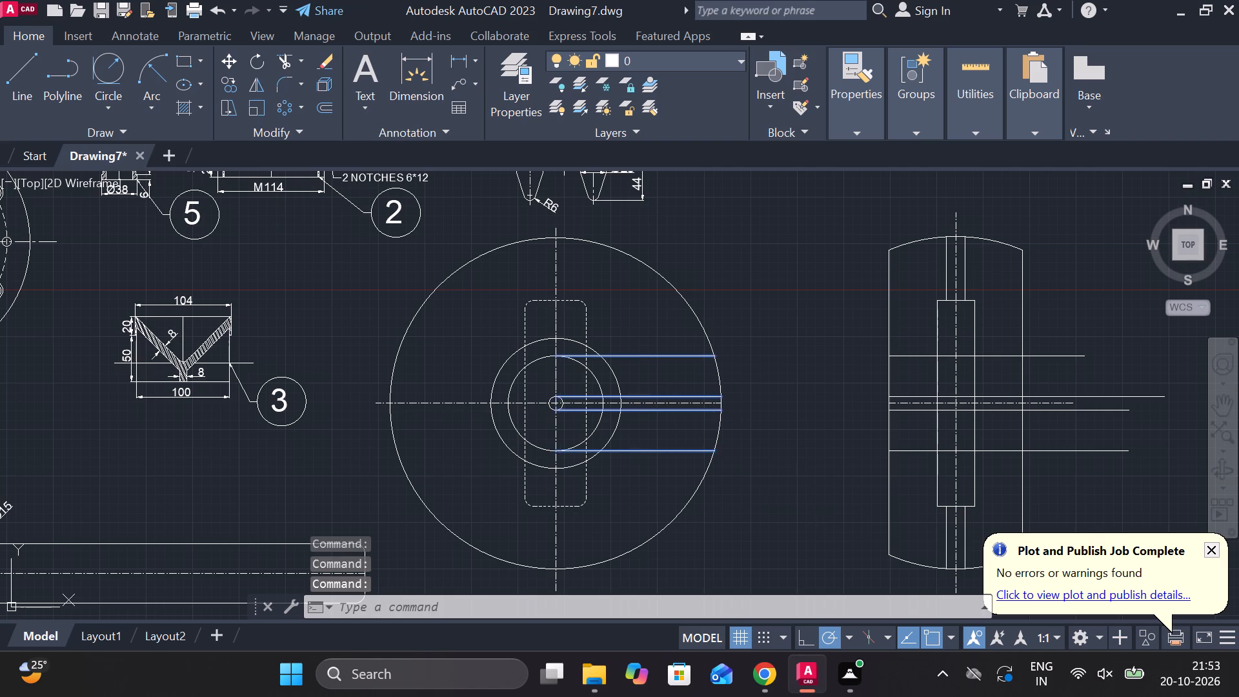
# Trim the ends of the projection lines and centre line that extend beyond the side view's outer vertical edge.
pyautogui.moveTo(809, 496); pyautogui.dragTo(717, 500, button='middle')
pyautogui.write('TR')
pyautogui.press('space')
pyautogui.moveTo(966, 328); pyautogui.dragTo(980, 517)
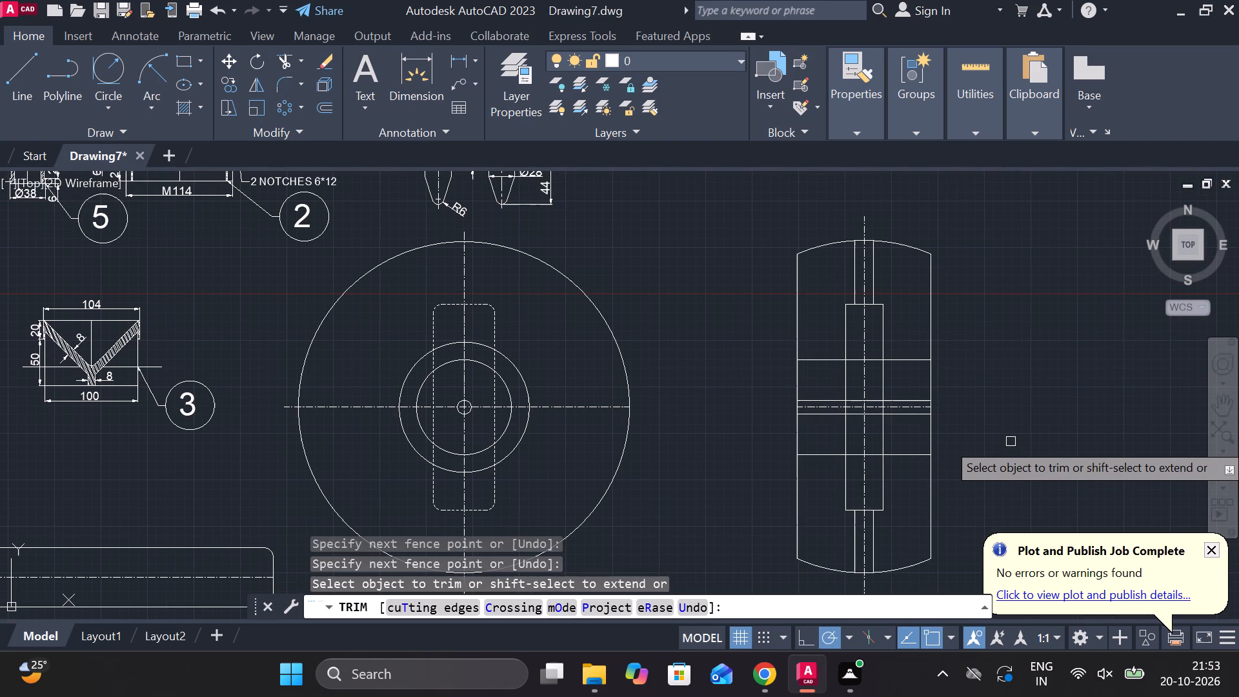
pyautogui.scroll(1, 1011, 441)
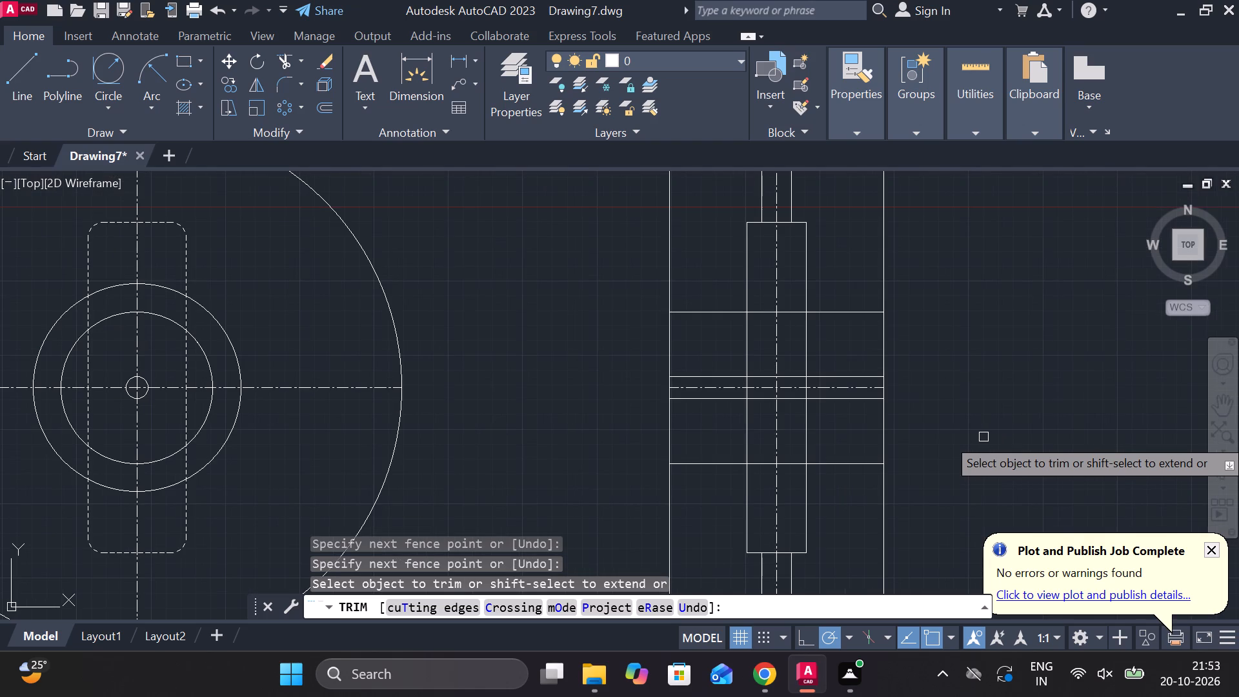
pyautogui.press('Escape')
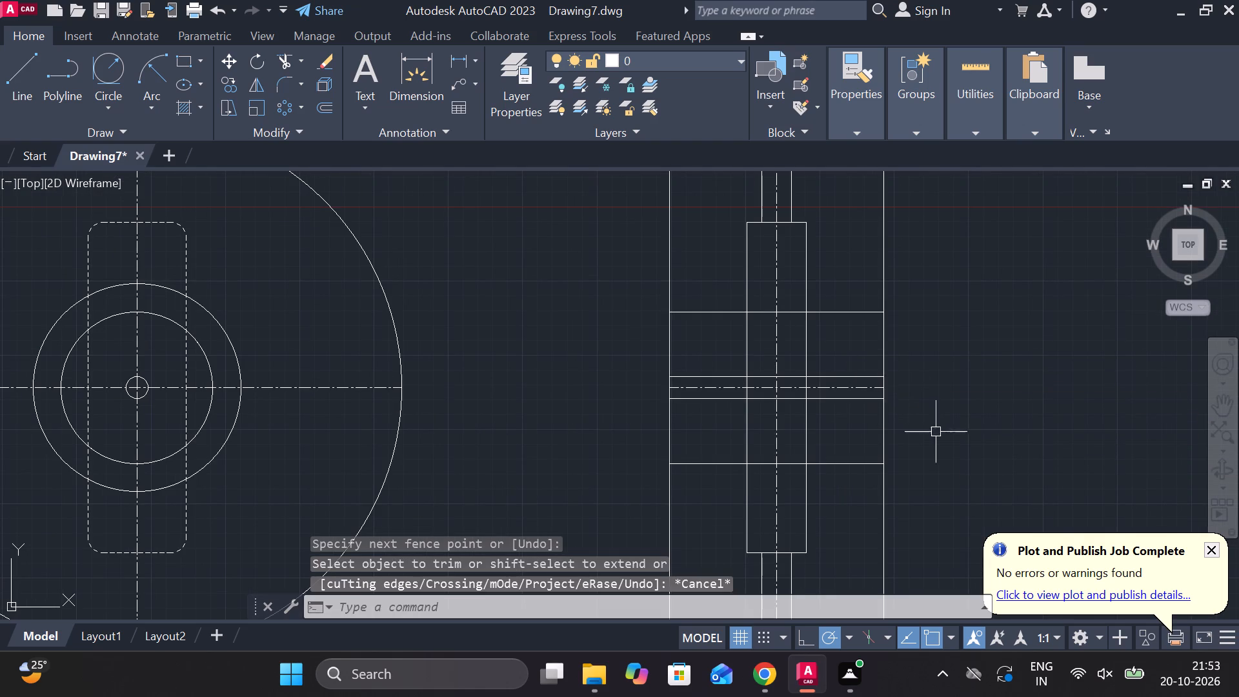
# Draw two vertical lines about 100 mm long between the upper and lower hub lines, along both edges of the side view's narrow rectangle.
pyautogui.press('l')
pyautogui.press('Return')
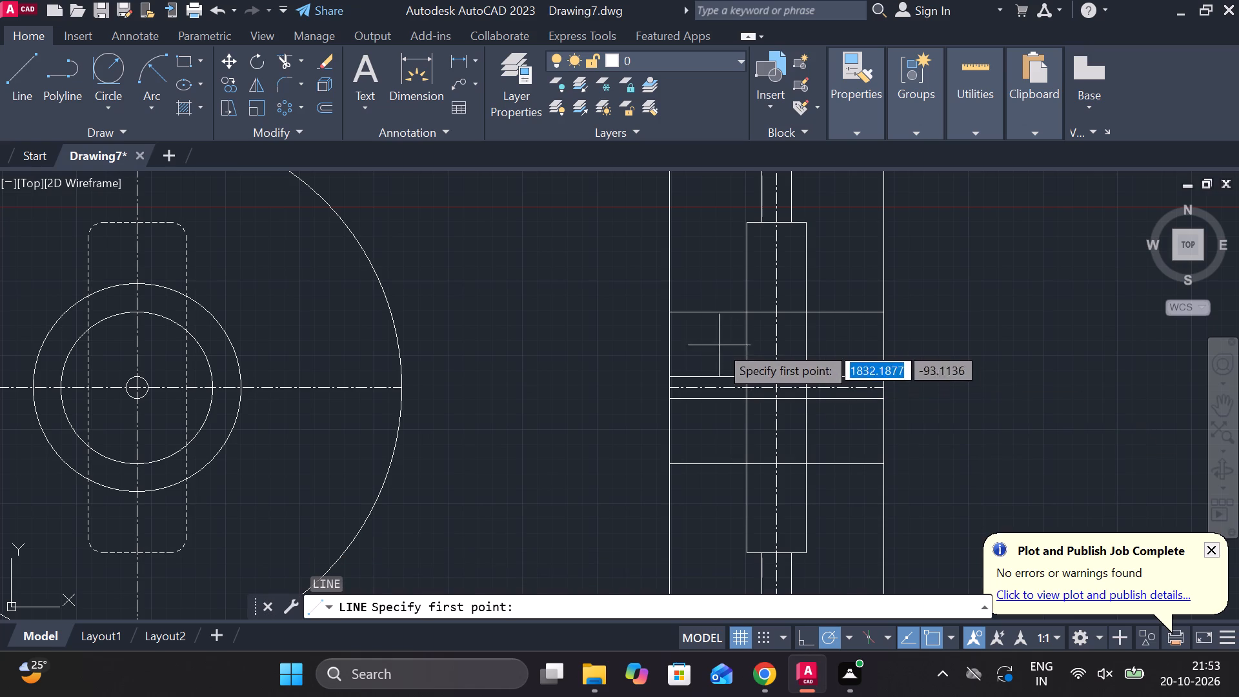
pyautogui.click(750, 319)
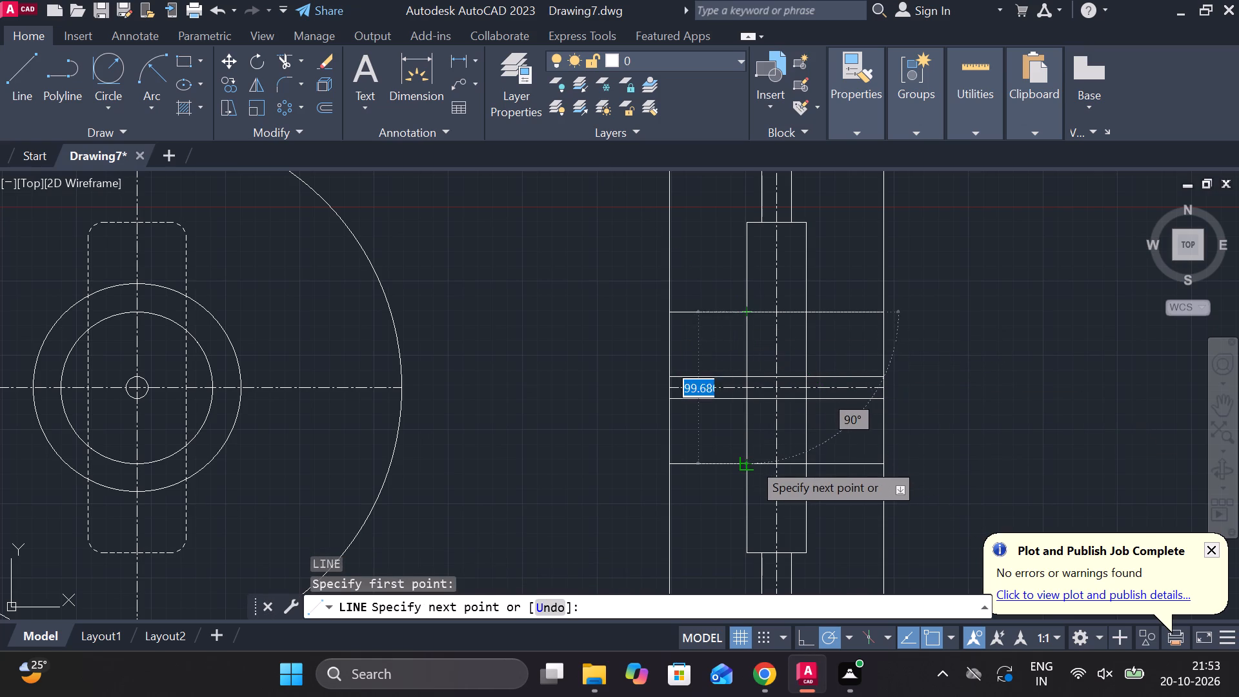
pyautogui.click(752, 461)
pyautogui.press('Escape')
pyautogui.press('space')
pyautogui.click(808, 310)
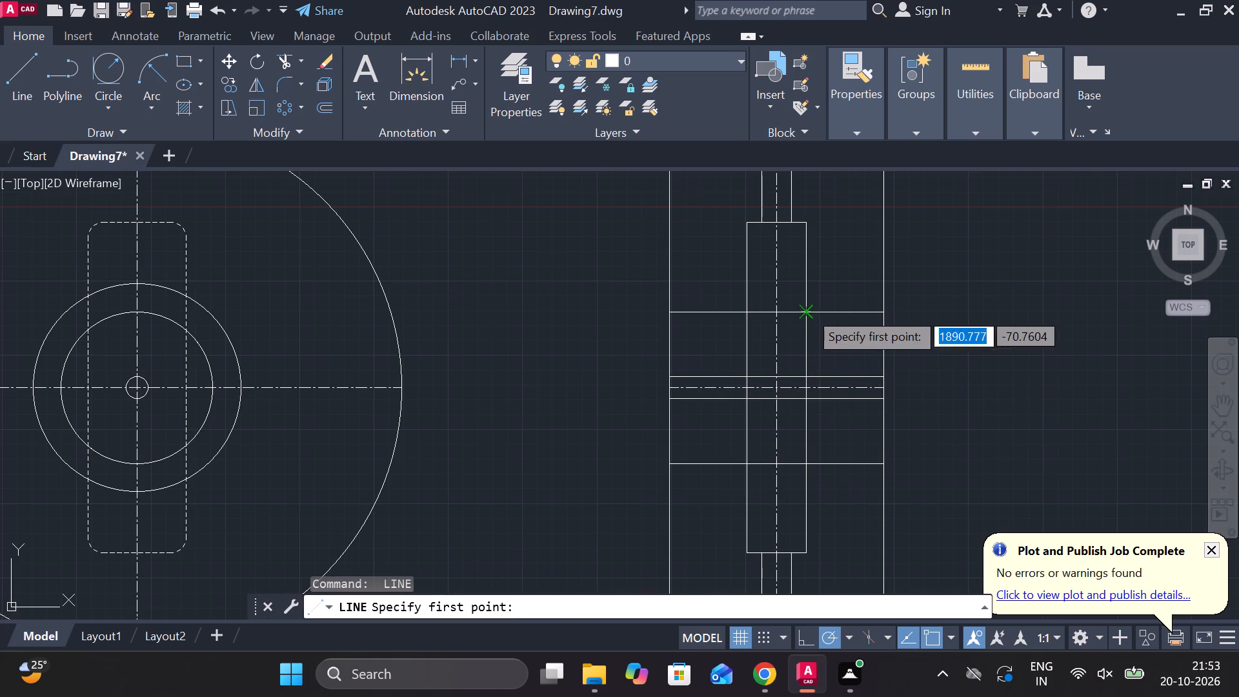
pyautogui.click(809, 458)
pyautogui.press('Escape')
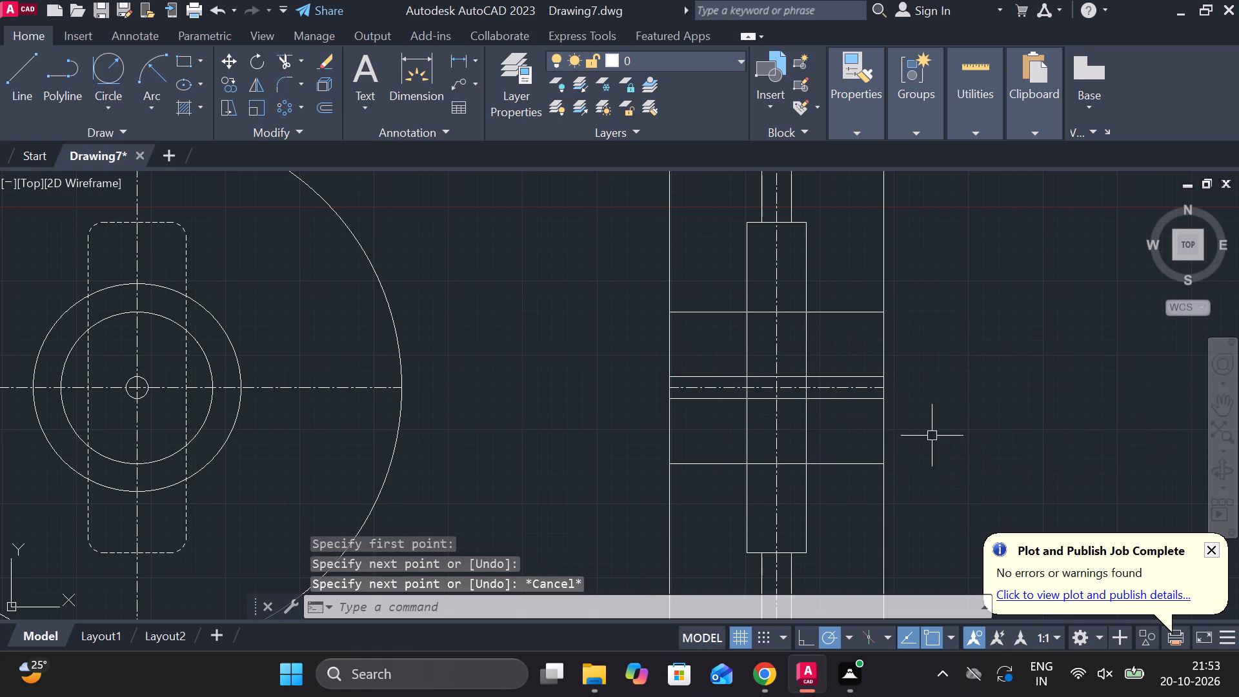
# Offset the two new vertical lines 10 mm outward, one on each side of the narrow rectangle.
pyautogui.click(804, 347)
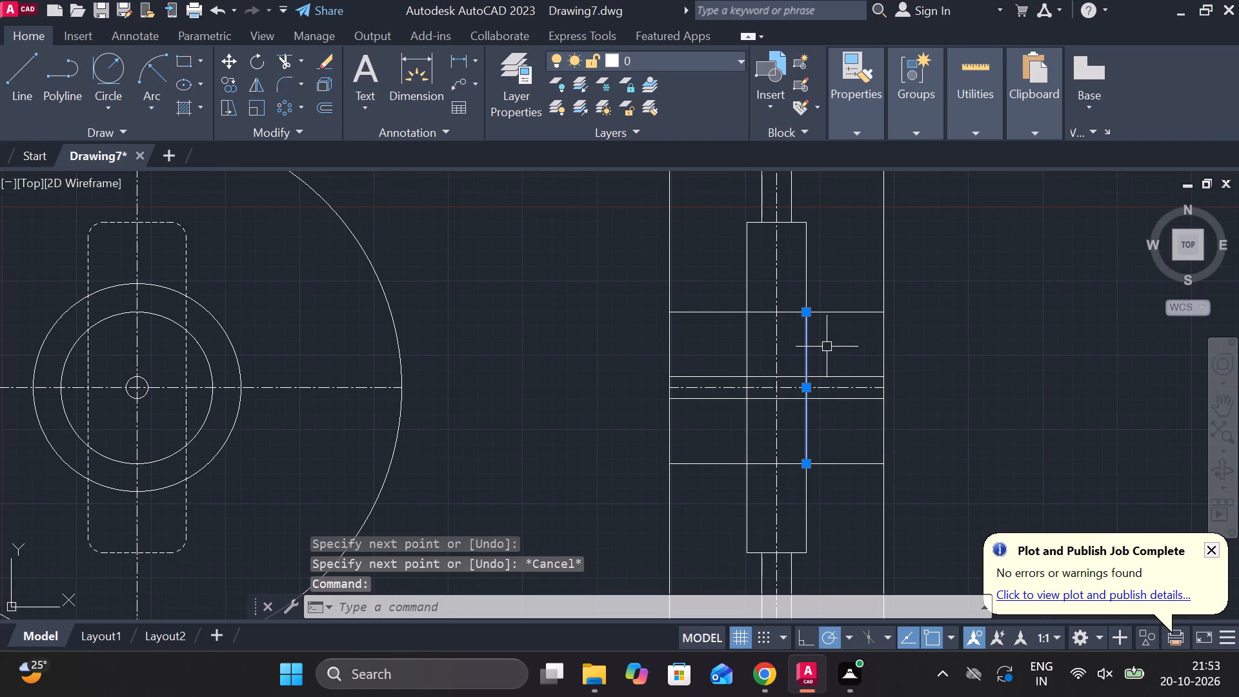
pyautogui.press('o')
pyautogui.press('Return')
pyautogui.press('Return')
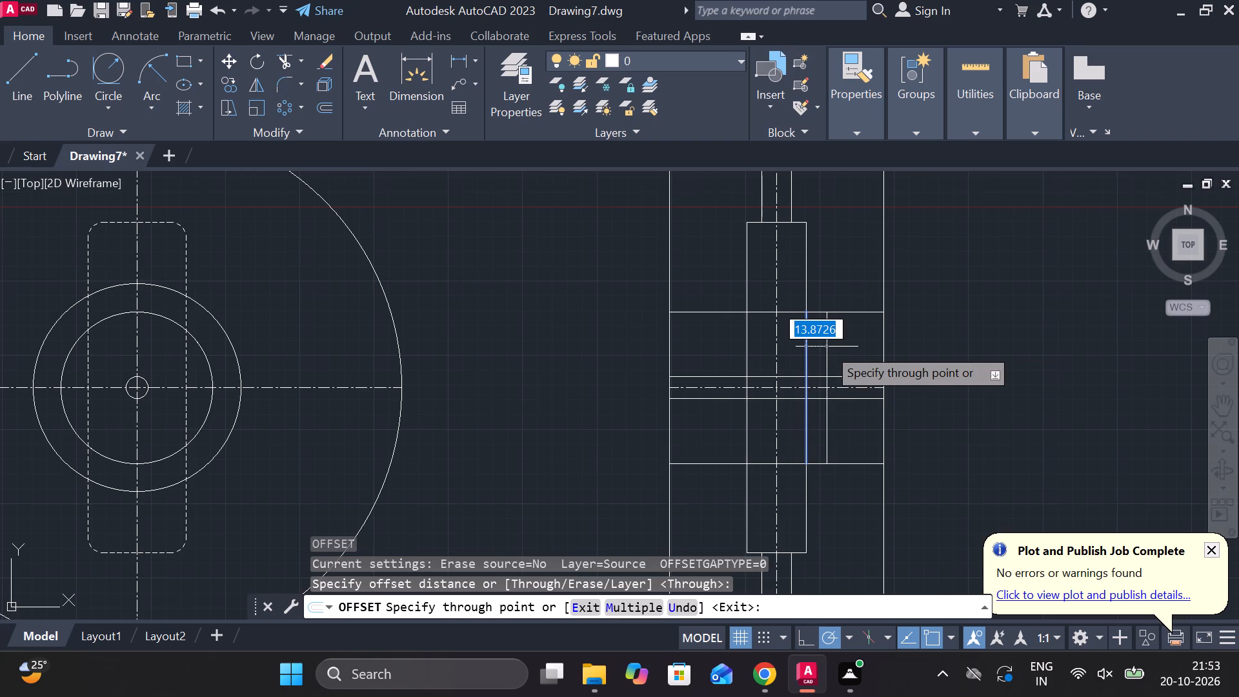
pyautogui.scroll(2, 827, 347)
pyautogui.write('10')
pyautogui.press('Return')
pyautogui.click(624, 377)
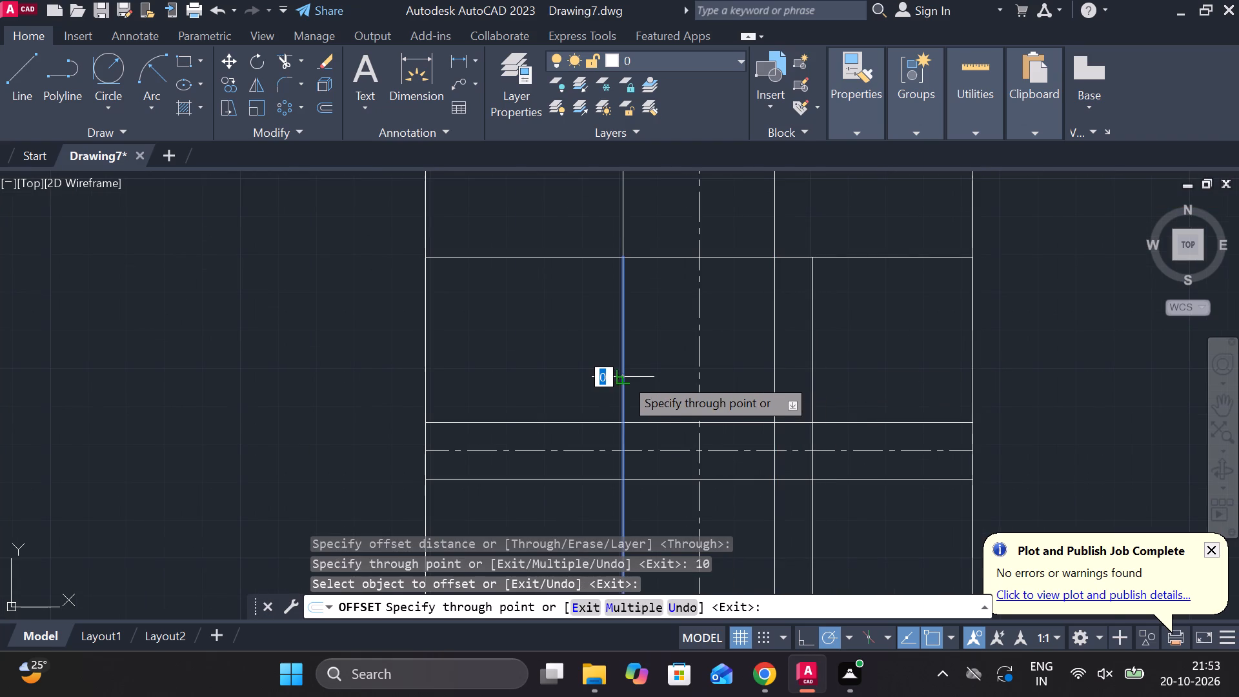
pyautogui.write('10')
pyautogui.press('Return')
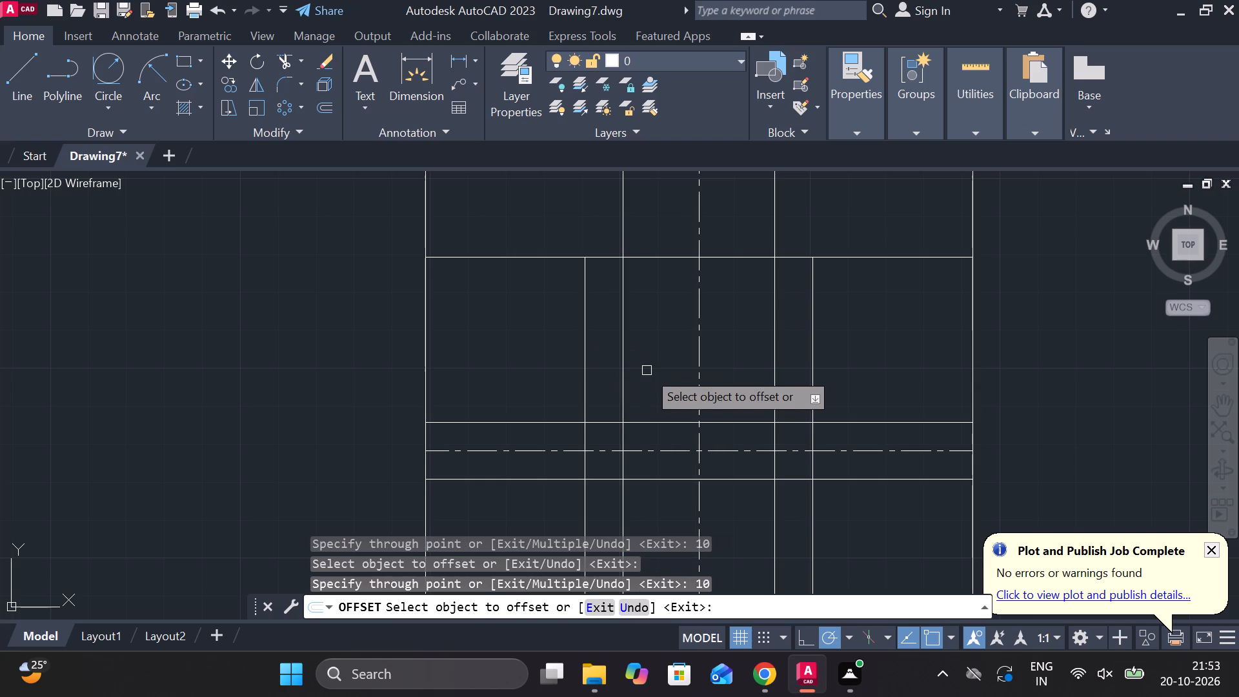
pyautogui.press('Escape')
# Erase the two original vertical lines that overlap the narrow rectangle's edges between the hub lines.
pyautogui.click(625, 346)
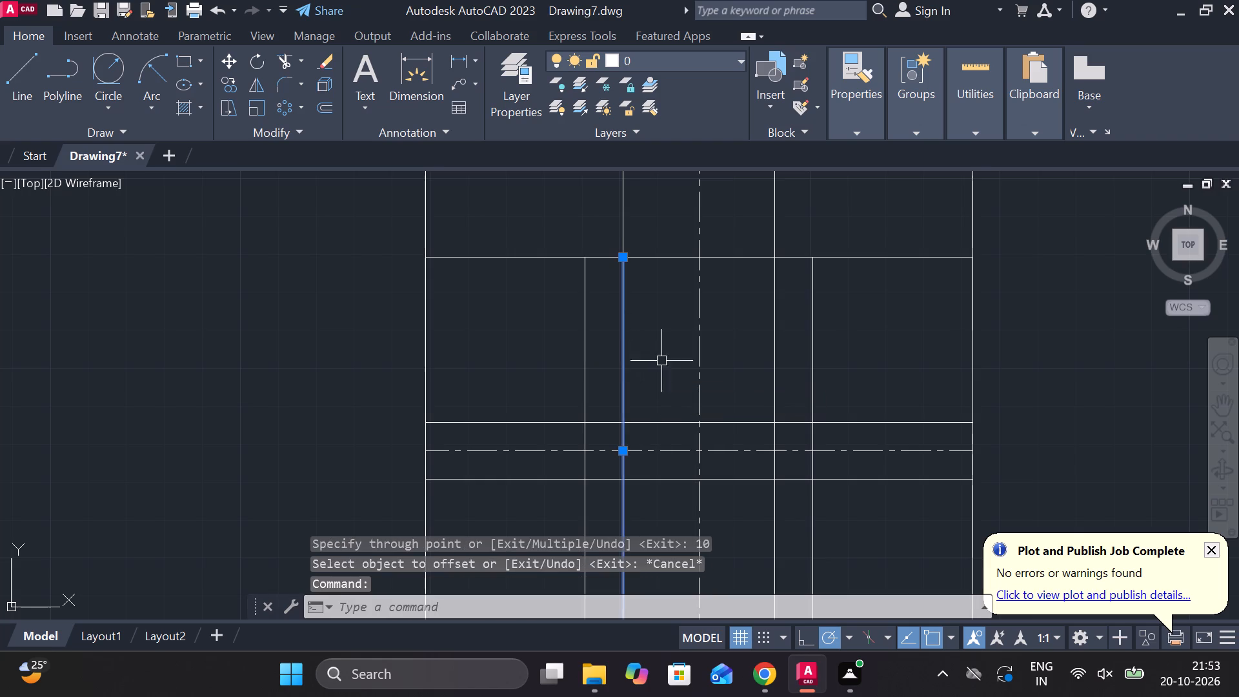
pyautogui.click(776, 361)
pyautogui.write('E')
pyautogui.press('space')
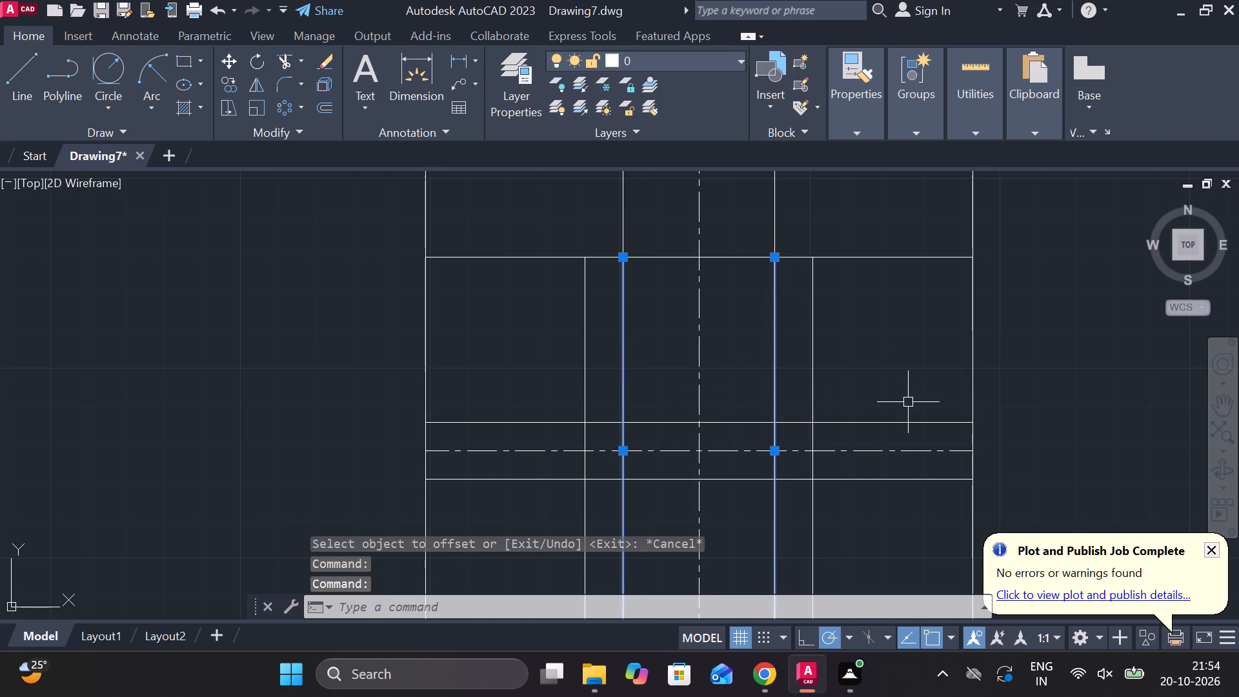
# Trim the upper and lower hub lines between the two offset vertical lines in the side view.
pyautogui.scroll(-1, 908, 402)
pyautogui.write('TR')
pyautogui.press('space')
pyautogui.click(716, 311)
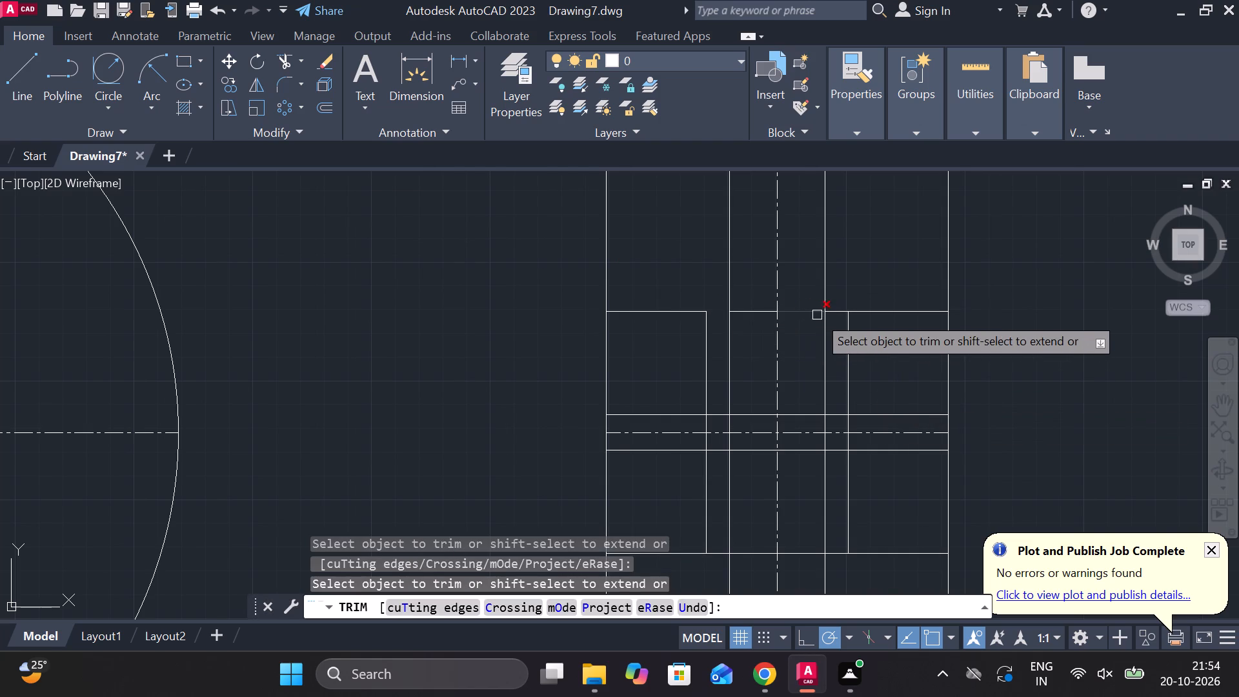
pyautogui.click(831, 316)
pyautogui.click(807, 315)
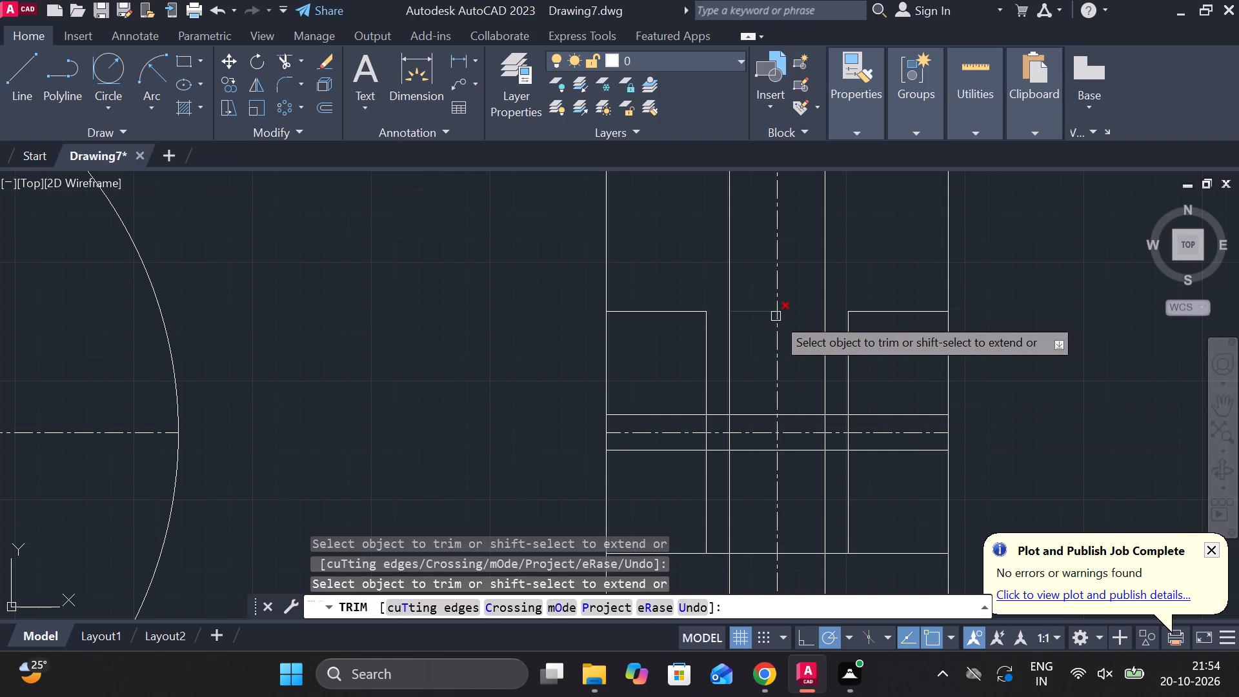
pyautogui.click(776, 316)
pyautogui.moveTo(1008, 464); pyautogui.dragTo(1025, 345, button='middle')
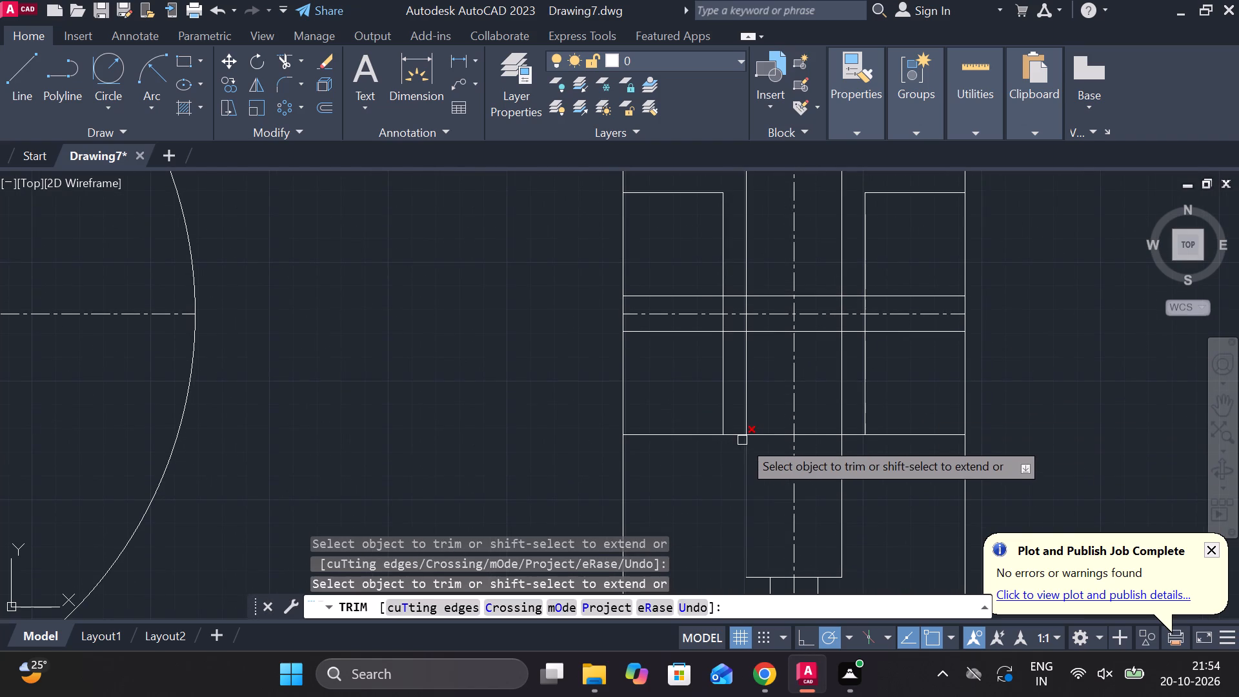
pyautogui.click(740, 434)
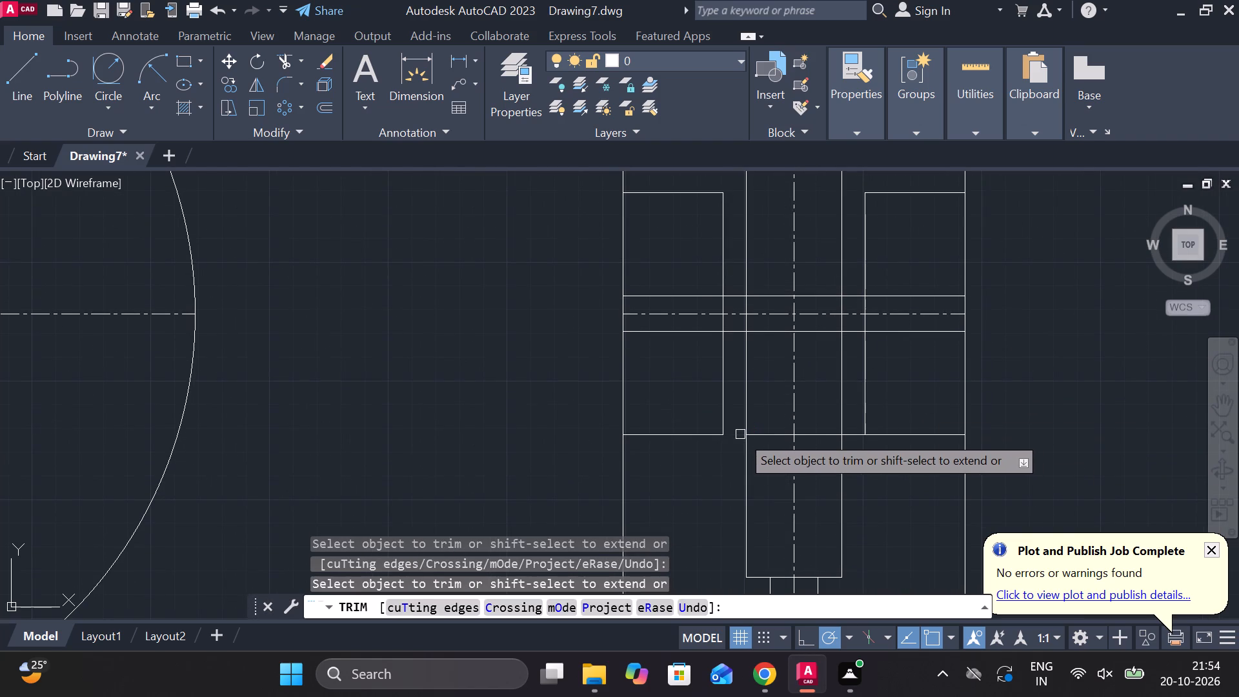
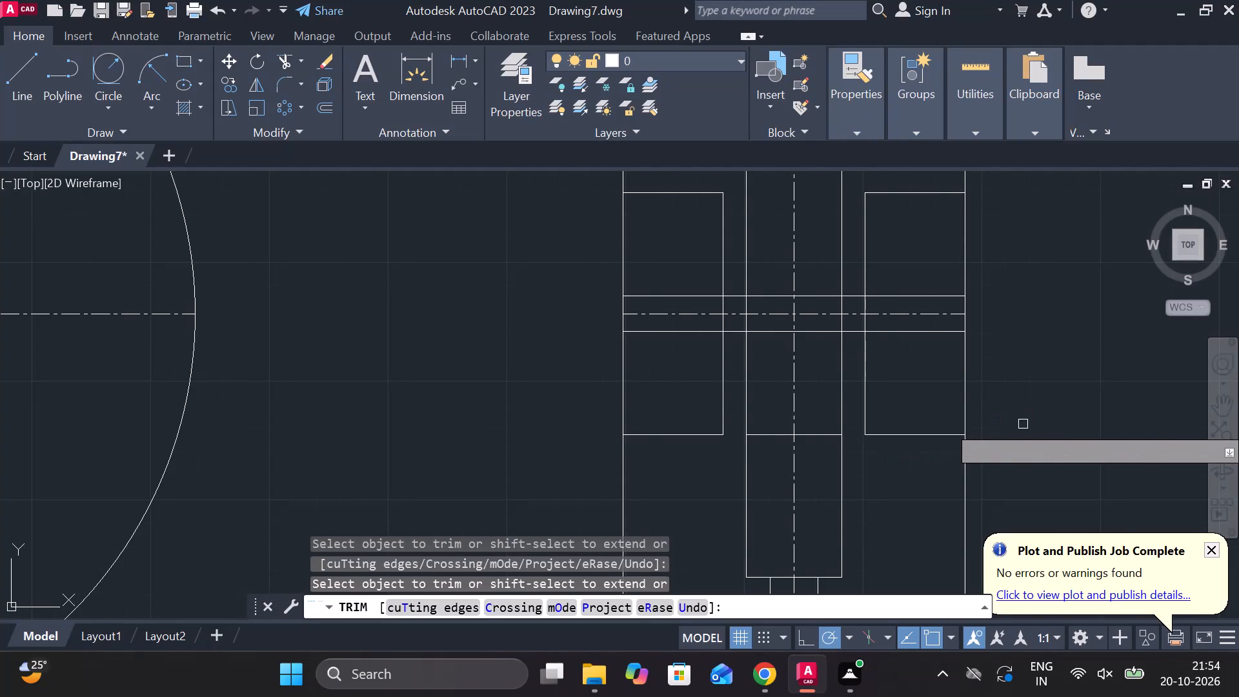
# Trim the remaining lower hub line segments inside the side view's narrow rectangle.
pyautogui.scroll(-1, 944, 445)
pyautogui.scroll(1, 820, 440)
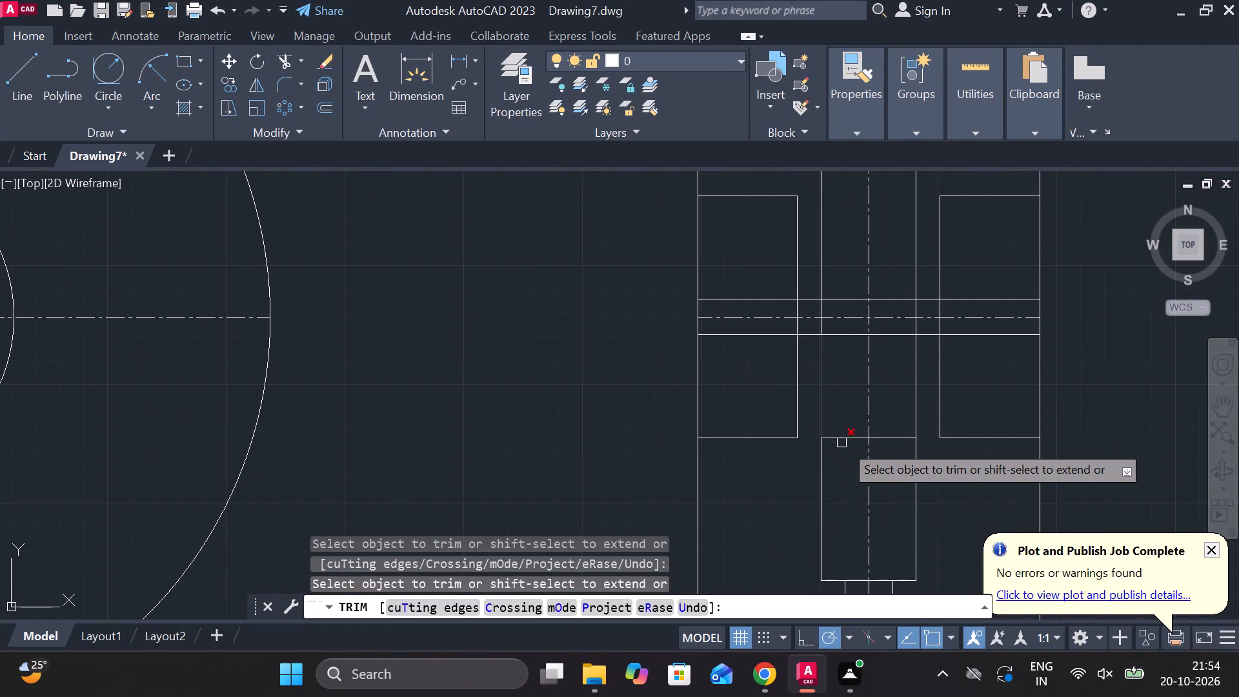
pyautogui.click(845, 443)
pyautogui.click(876, 441)
pyautogui.scroll(-1, 900, 431)
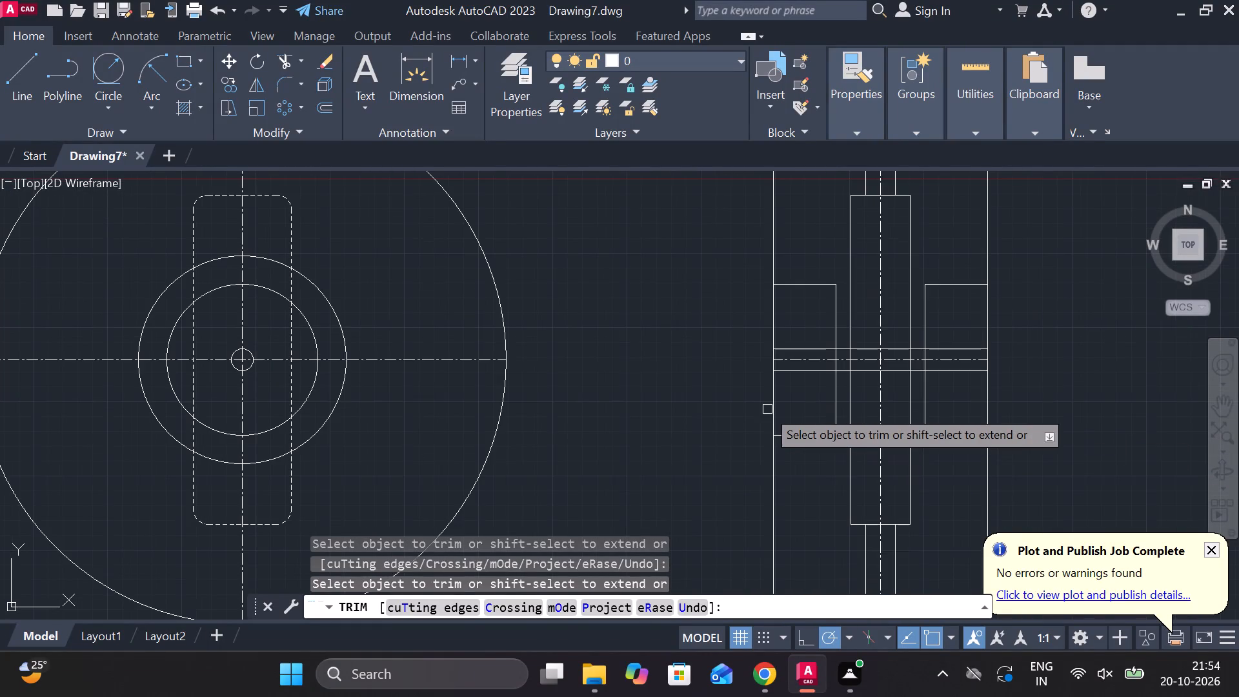
pyautogui.press('Escape')
# Trim the two hole lines and the horizontal centre line inside both hub recesses and the narrow rectangle of the side view.
pyautogui.moveTo(683, 403); pyautogui.dragTo(639, 419, button='middle')
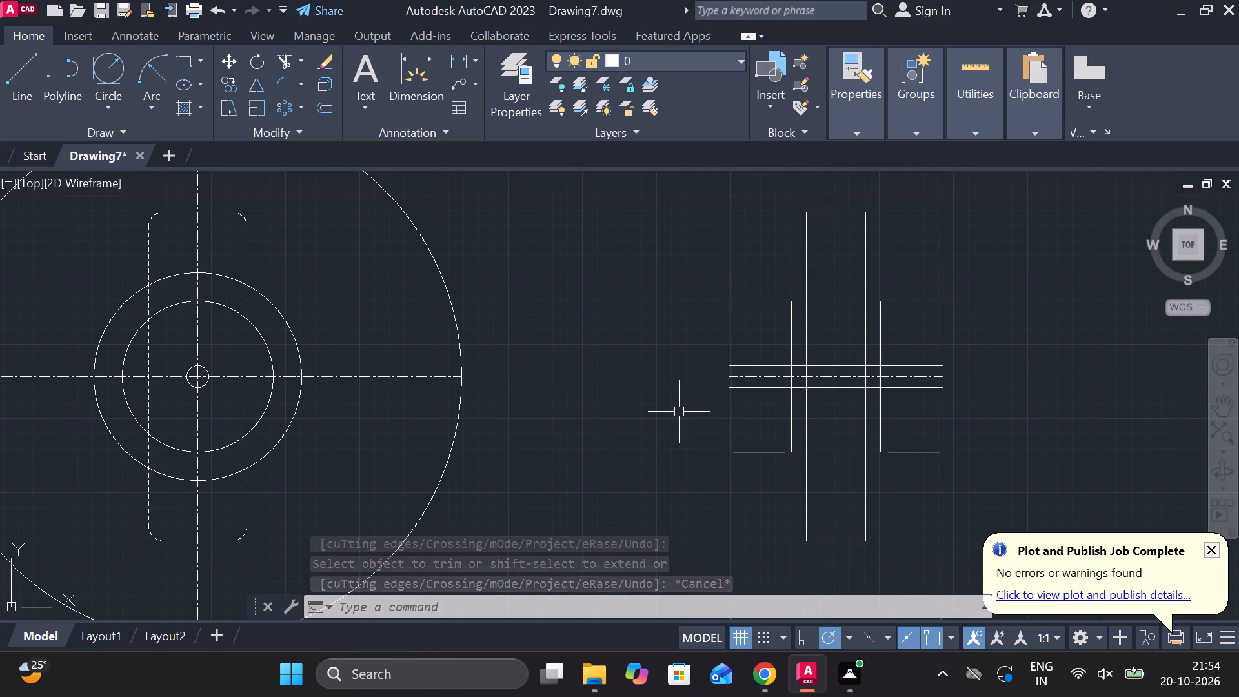
pyautogui.write('TR')
pyautogui.press('space')
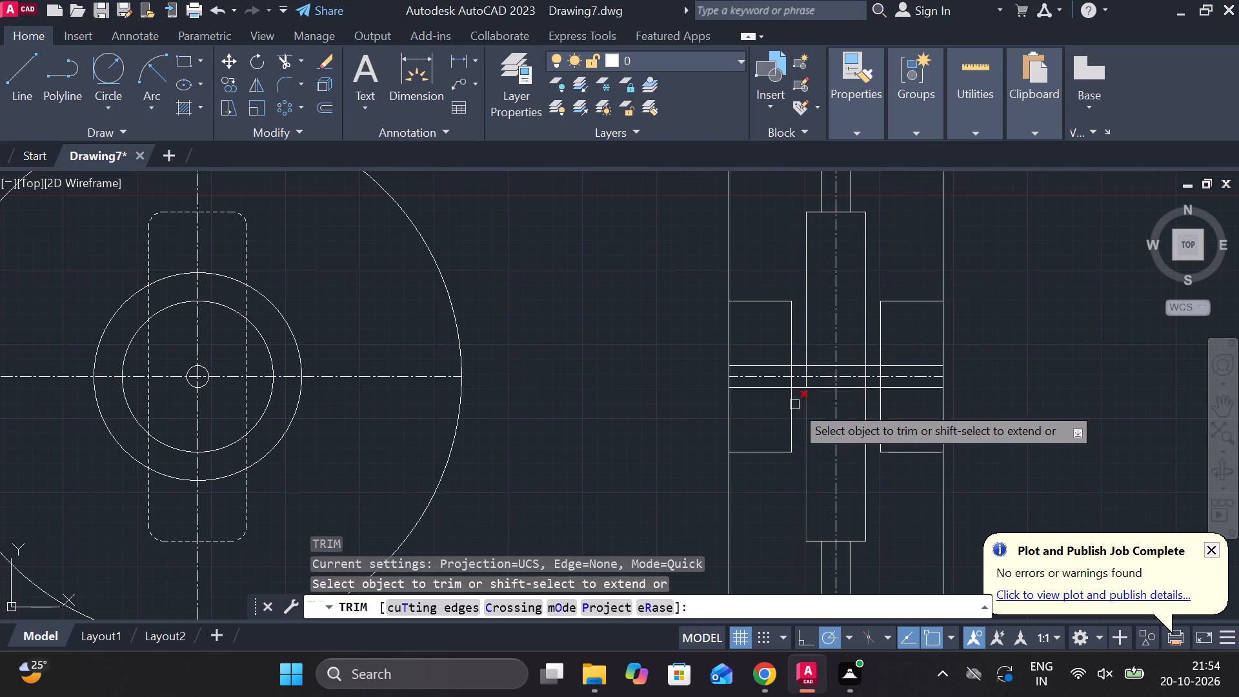
pyautogui.moveTo(744, 351); pyautogui.dragTo(754, 427)
pyautogui.scroll(2, 764, 412)
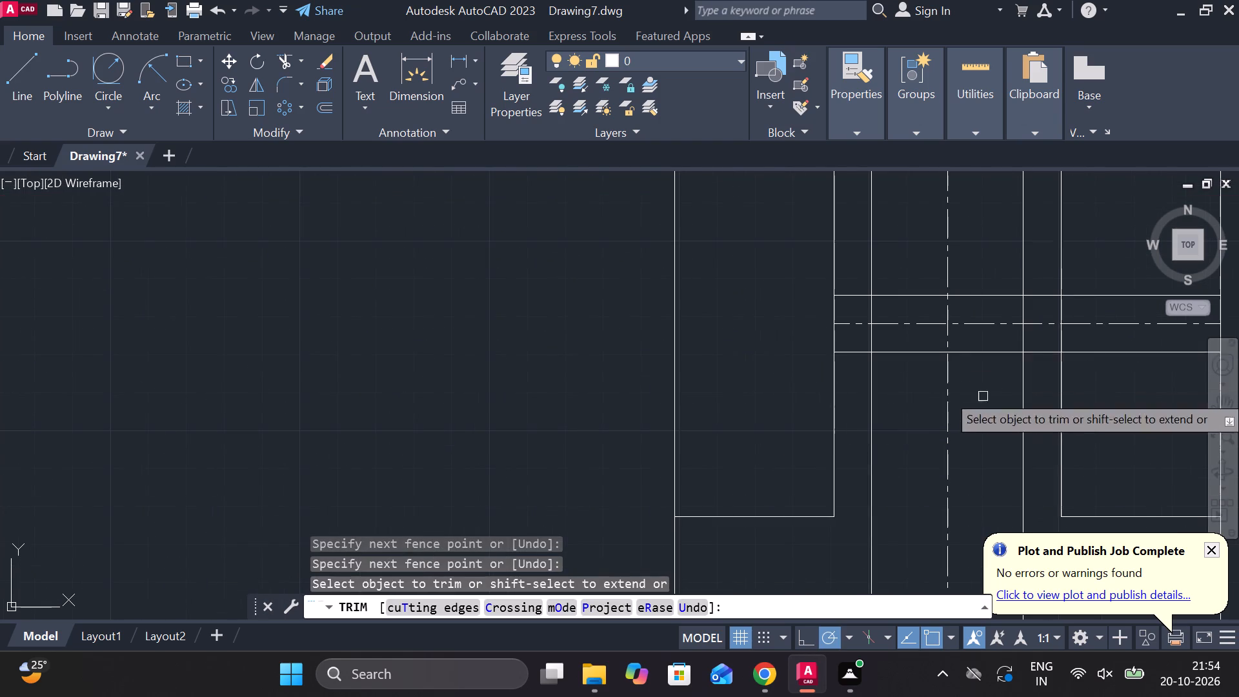
pyautogui.moveTo(1097, 434); pyautogui.dragTo(954, 462, button='middle')
pyautogui.moveTo(1020, 283); pyautogui.dragTo(978, 423)
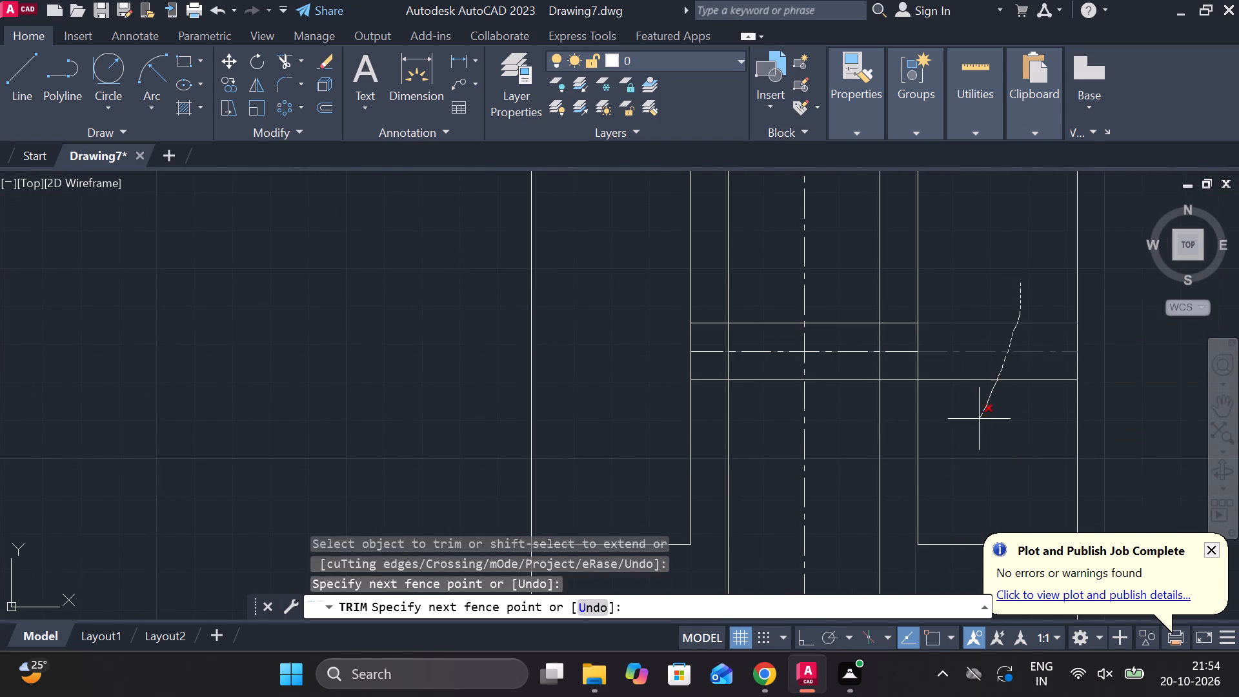
pyautogui.moveTo(978, 423); pyautogui.dragTo(978, 424)
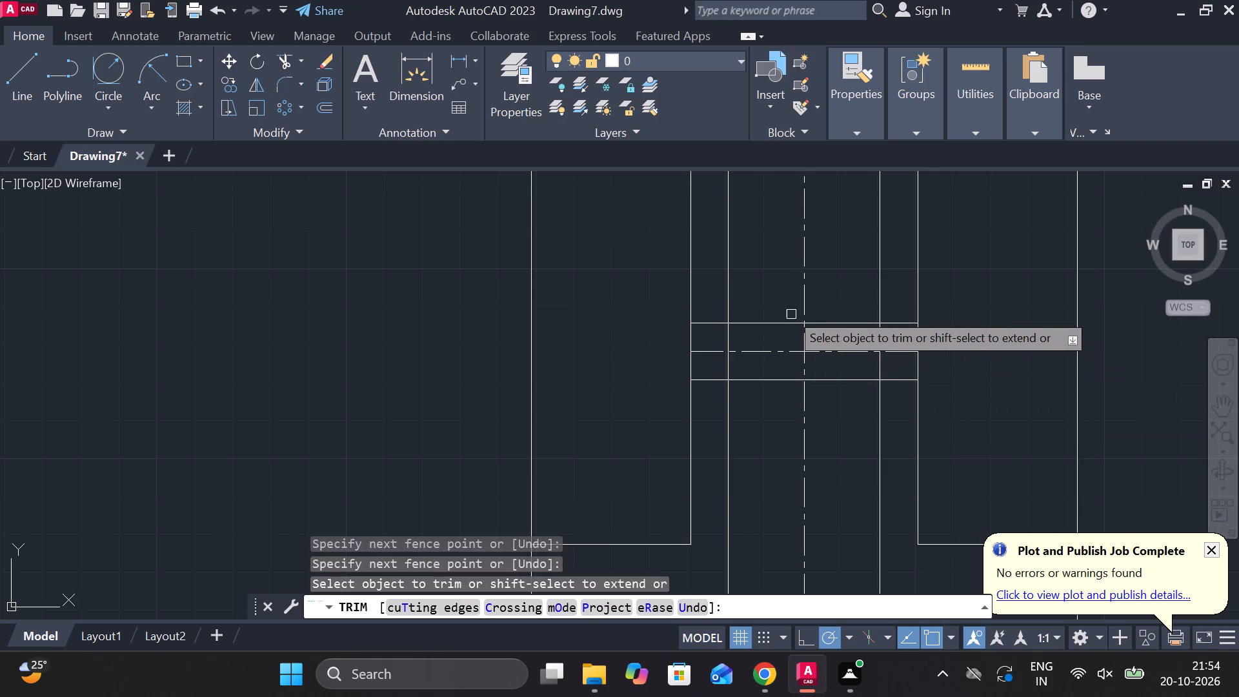
pyautogui.moveTo(770, 288); pyautogui.dragTo(777, 429)
pyautogui.moveTo(840, 281); pyautogui.dragTo(835, 458)
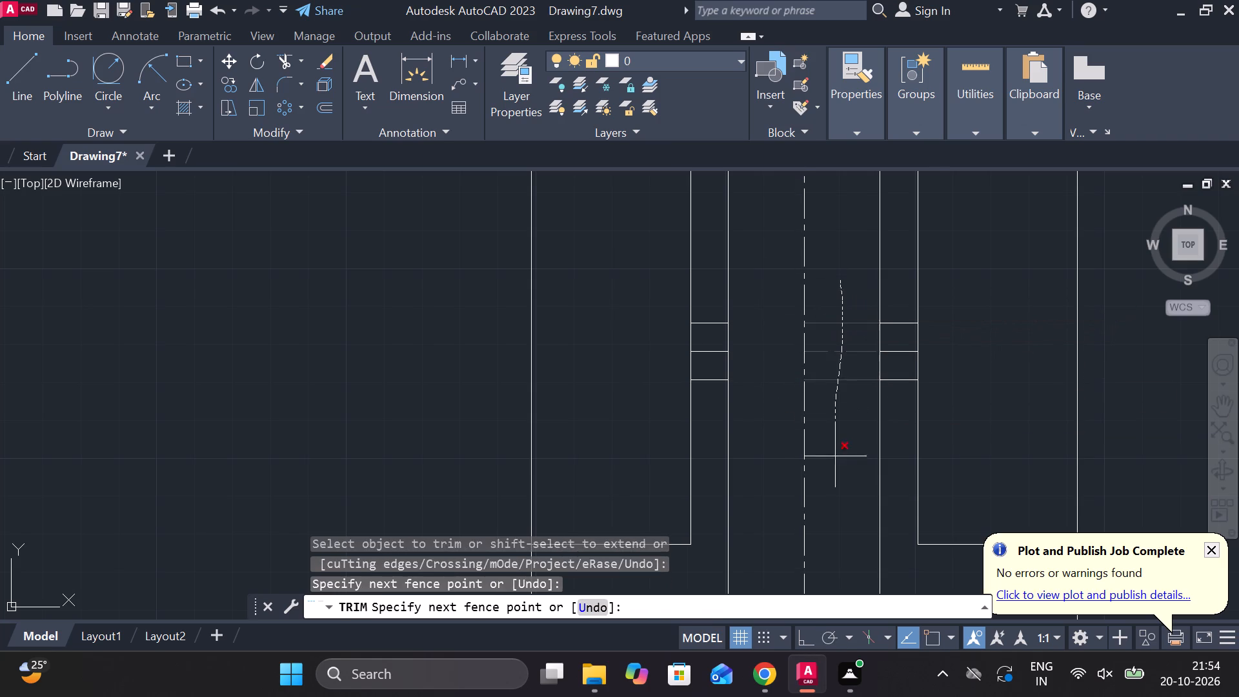
pyautogui.moveTo(835, 458); pyautogui.dragTo(835, 476)
pyautogui.scroll(-2, 850, 463)
pyautogui.moveTo(1000, 401); pyautogui.dragTo(969, 394, button='middle')
pyautogui.press('Escape')
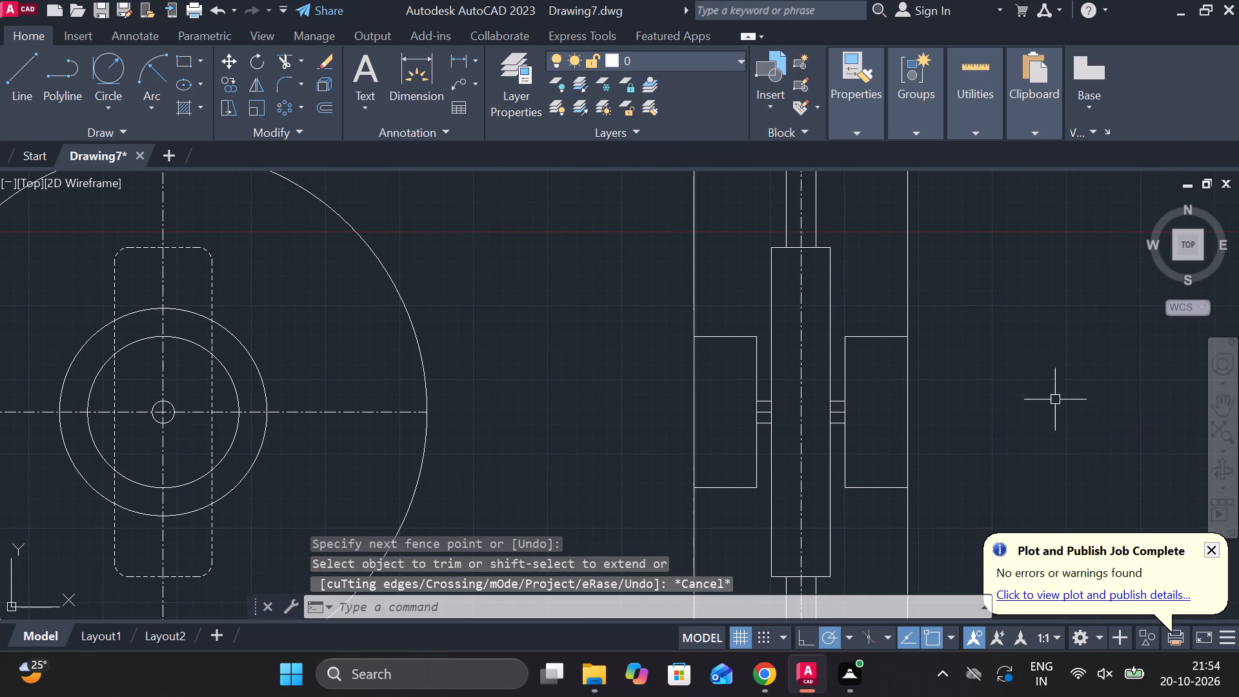
# Erase the larger of the two concentric hub circles in the front view.
pyautogui.scroll(-2, 634, 385)
pyautogui.moveTo(643, 387); pyautogui.dragTo(723, 395, button='middle')
pyautogui.scroll(1, 727, 424)
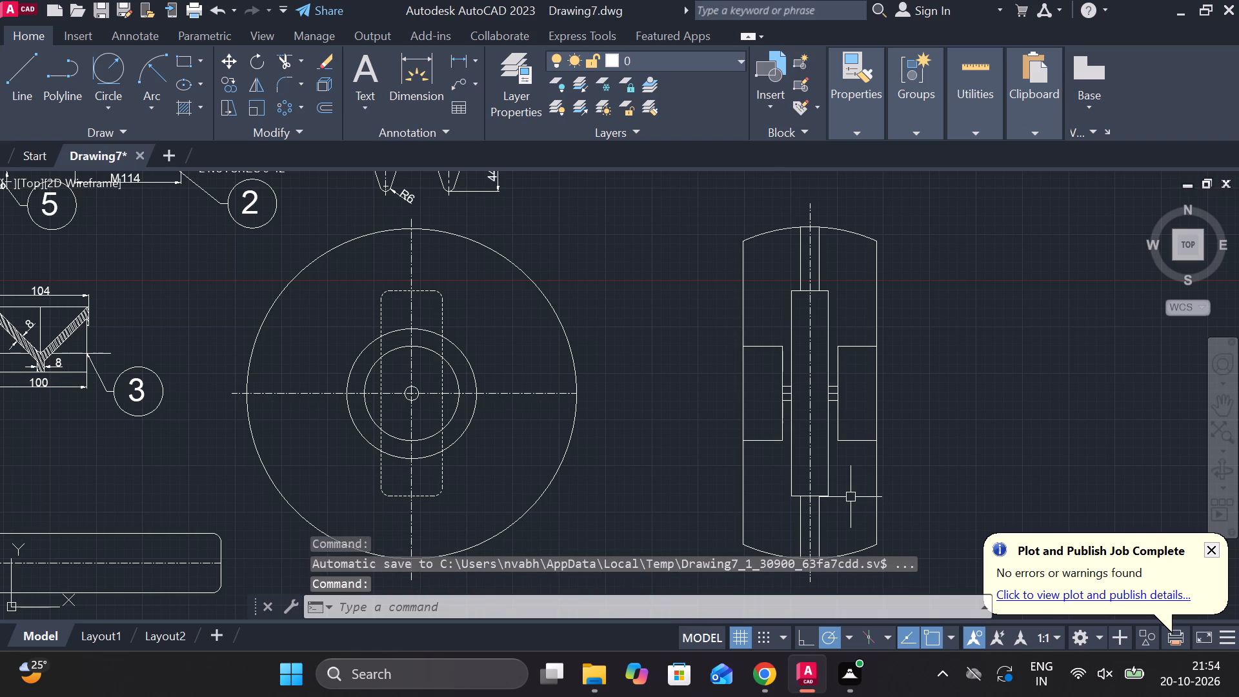
pyautogui.press('Escape')
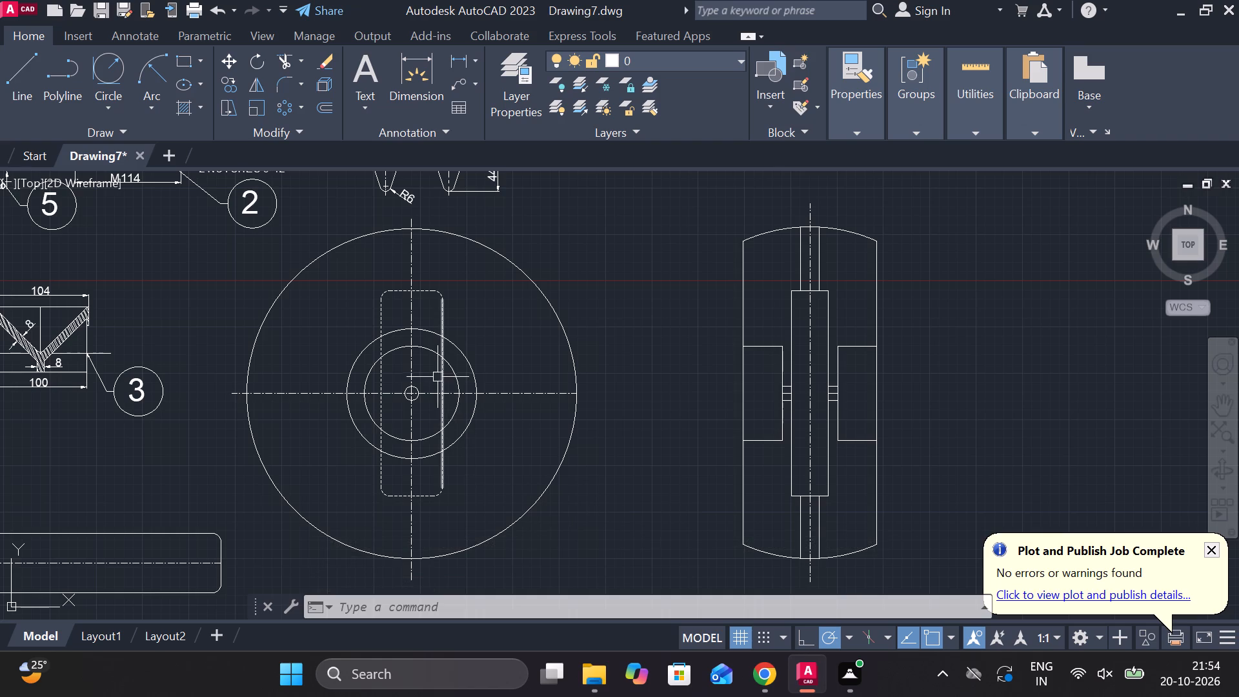
pyautogui.click(467, 361)
pyautogui.write('E')
pyautogui.press('space')
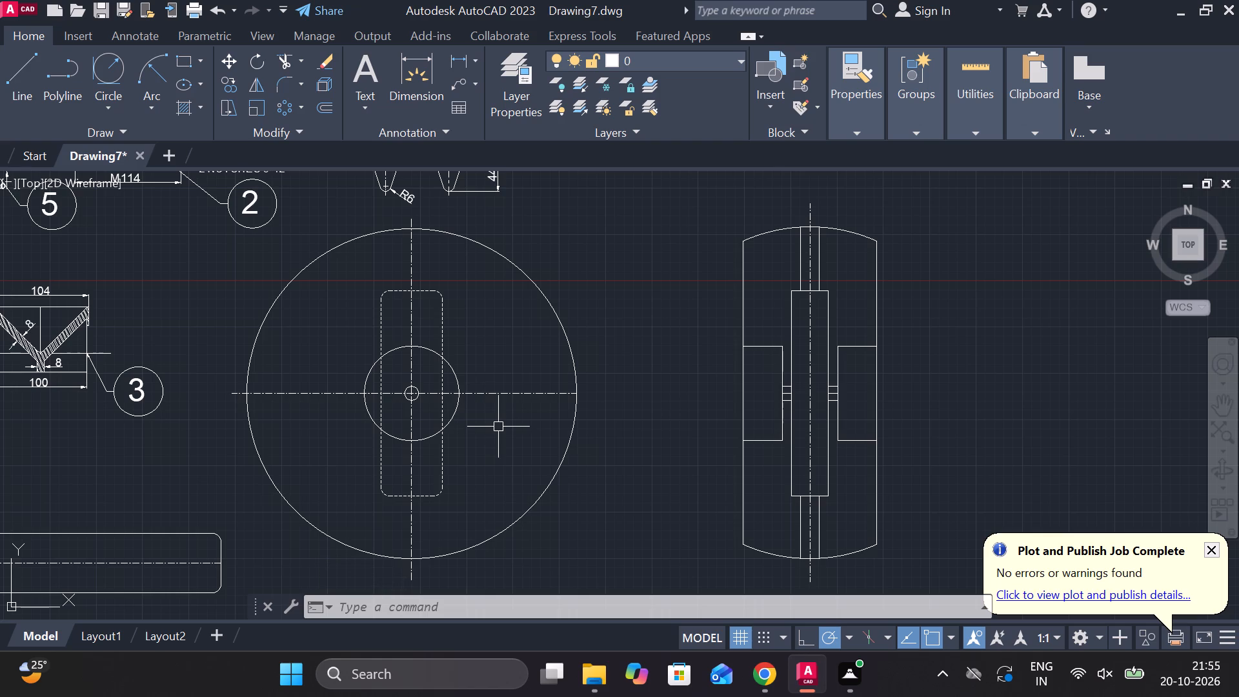
# Draw a circle of diameter 70 mm at the centre of the front view.
pyautogui.write('C')
pyautogui.press('space')
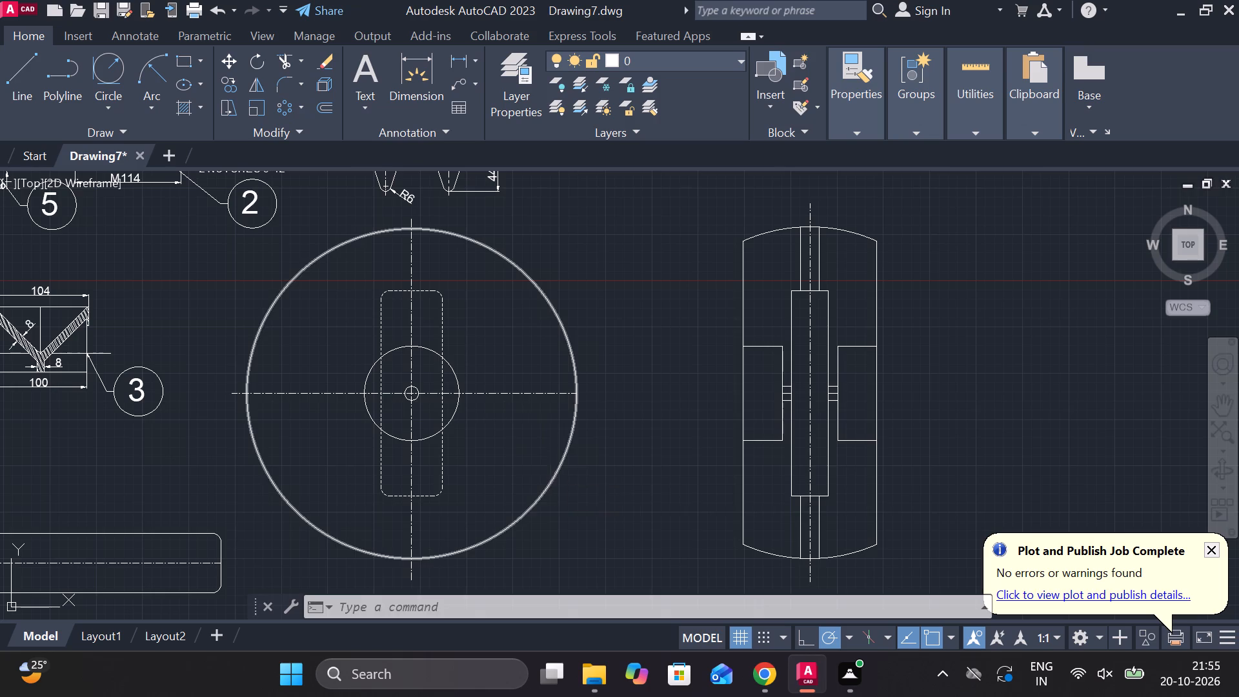
pyautogui.scroll(2, 413, 396)
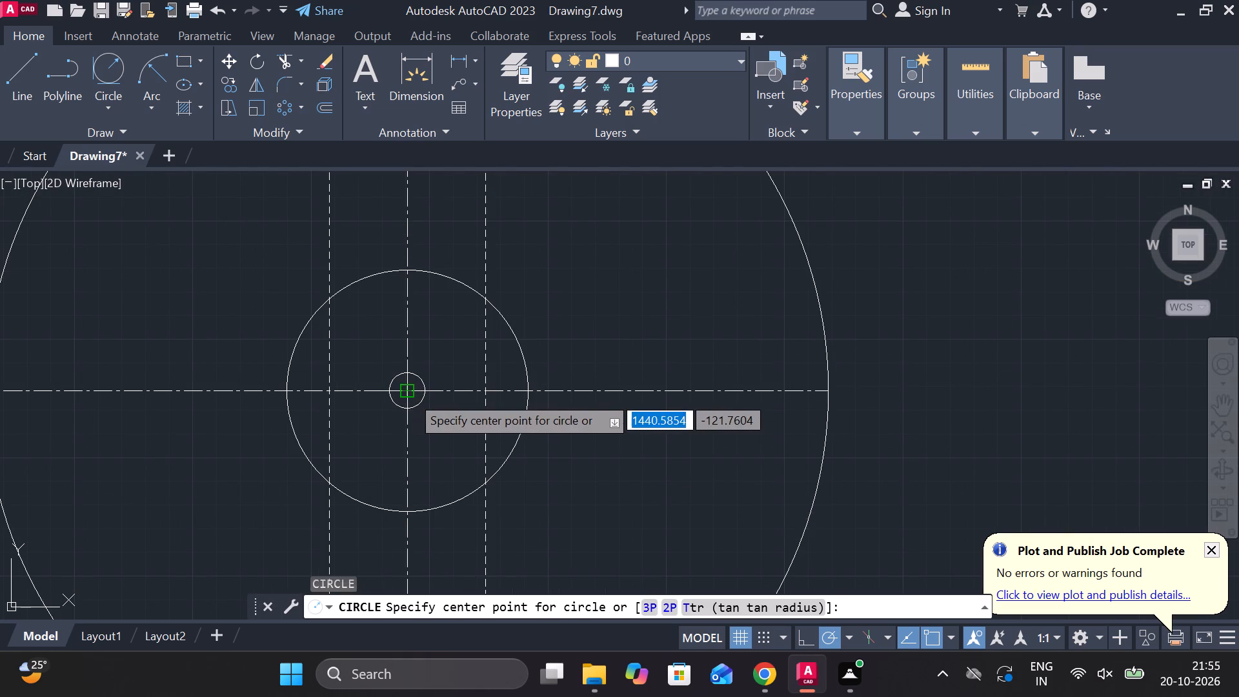
pyautogui.click(410, 394)
pyautogui.write('D')
pyautogui.press('space')
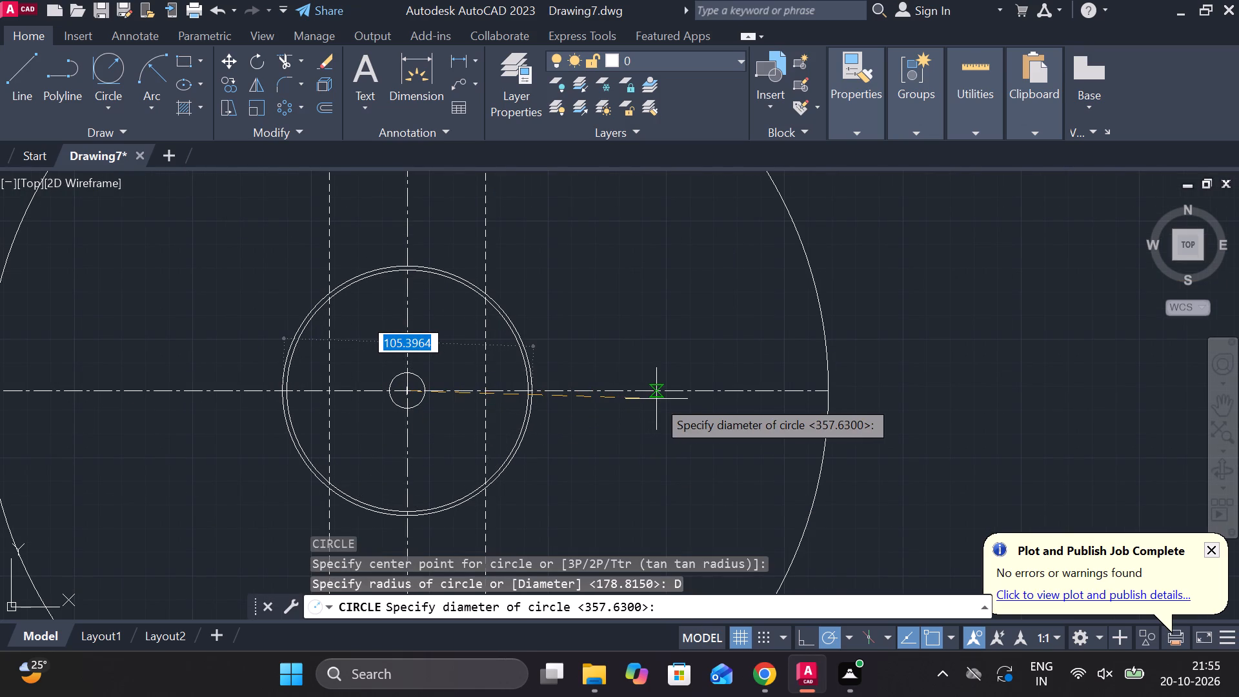
pyautogui.write('70')
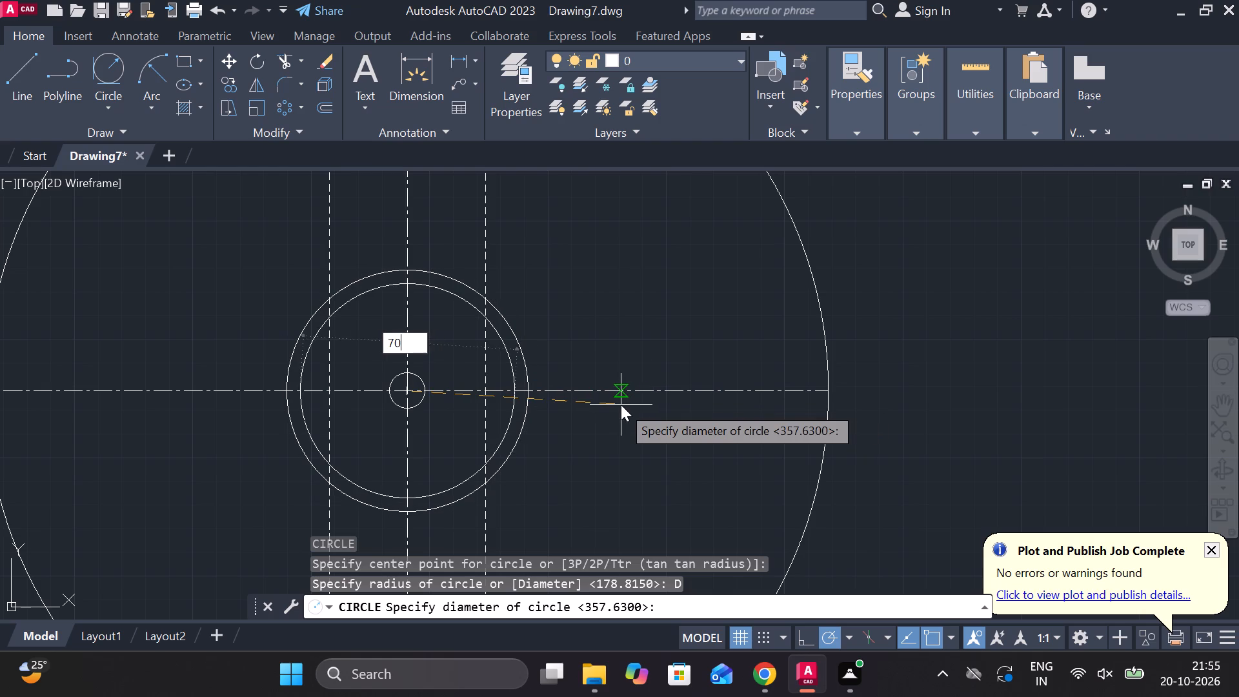
pyautogui.press('Return')
pyautogui.scroll(-1, 588, 409)
pyautogui.press('Escape')
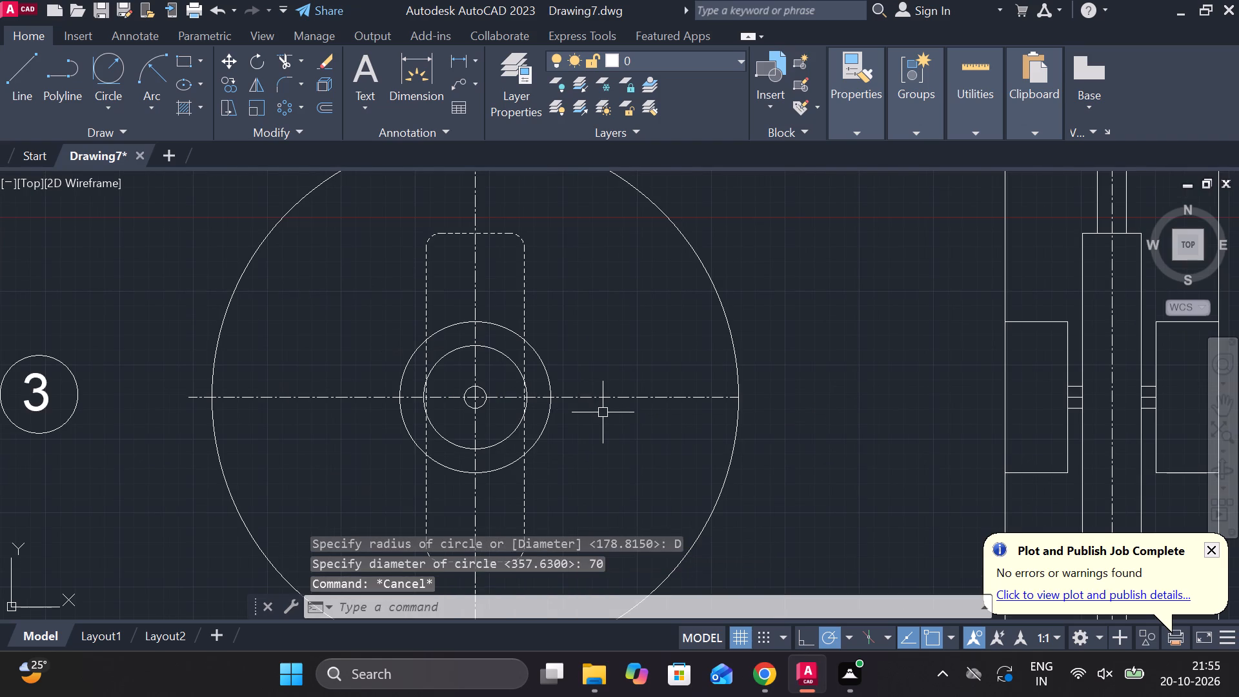
# Draw a horizontal projection line from the 70 mm circle's top quadrant to the inner edge of the side view's left hub recess.
pyautogui.press('l')
pyautogui.press('Return')
pyautogui.click(463, 345)
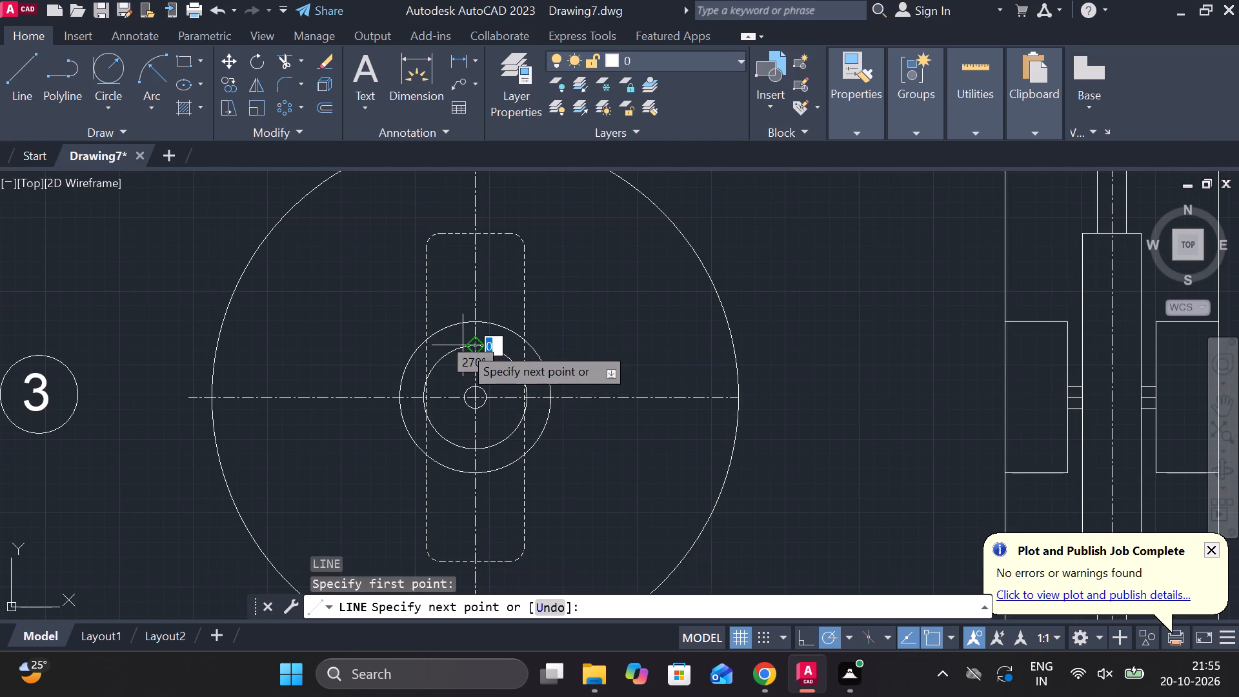
pyautogui.moveTo(663, 363); pyautogui.dragTo(490, 391, button='middle')
pyautogui.scroll(1, 897, 372)
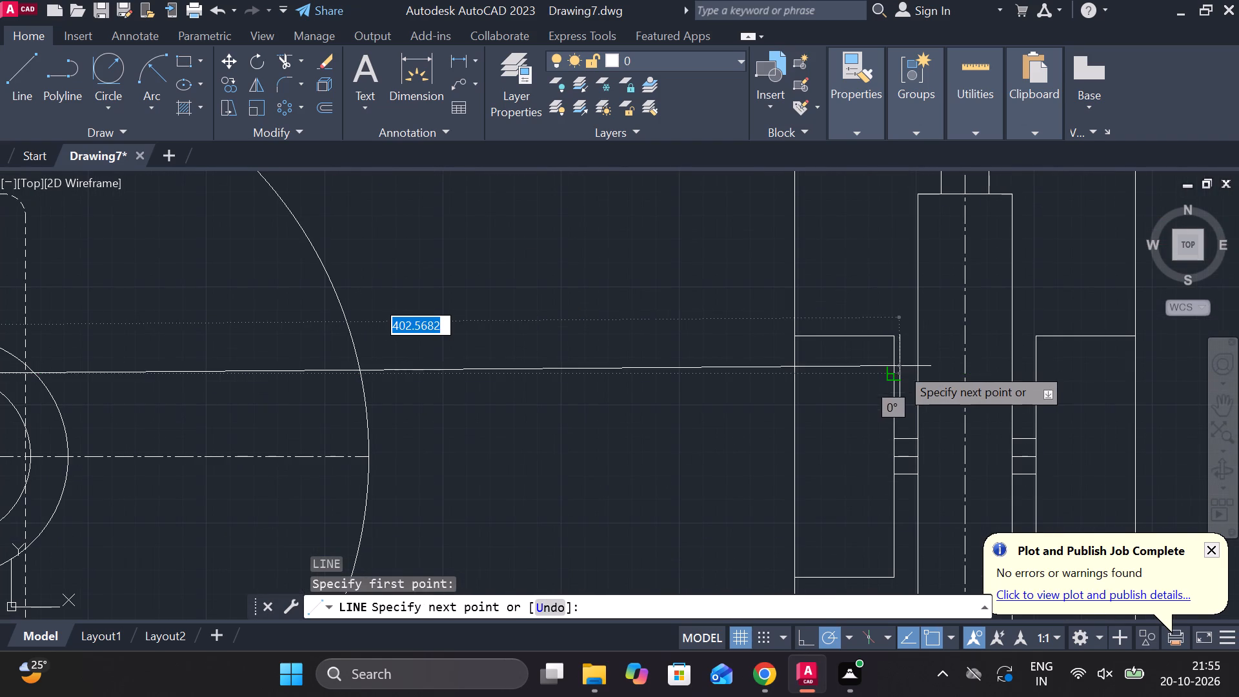
pyautogui.click(897, 373)
pyautogui.scroll(-1, 897, 373)
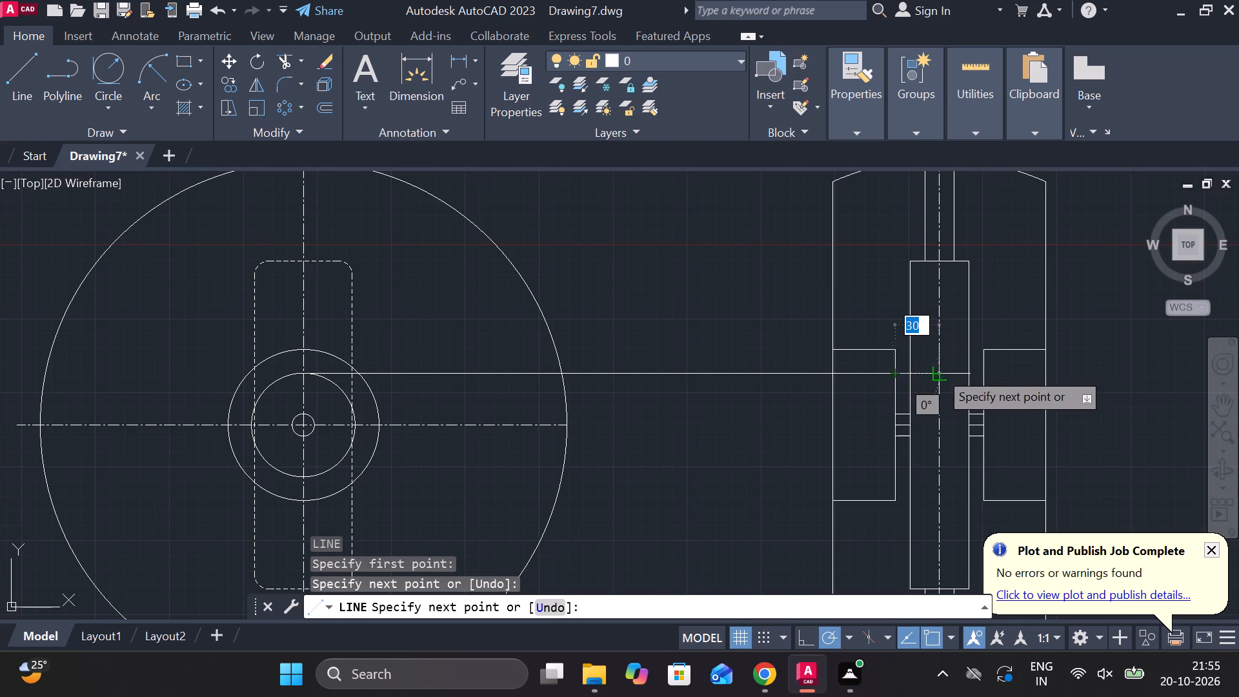
pyautogui.press('Escape')
# Draw a horizontal projection line from the 70 mm circle's bottom quadrant to the inner edge of the left hub recess.
pyautogui.press('space')
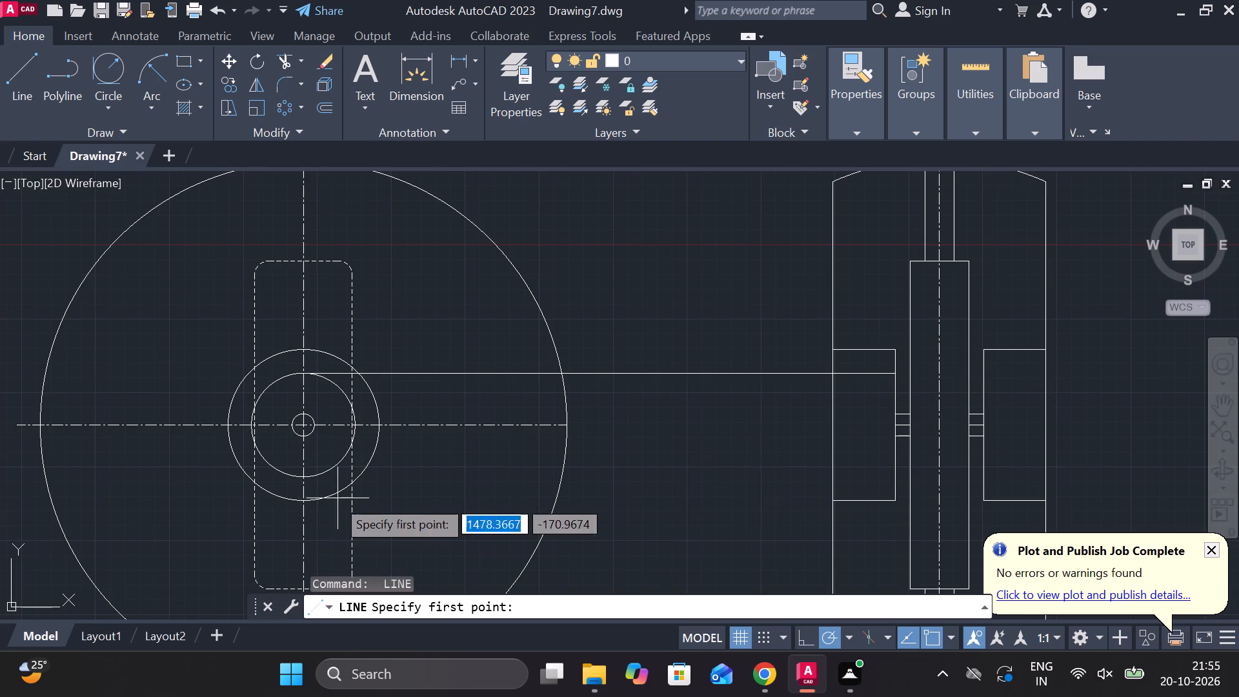
pyautogui.scroll(1, 305, 477)
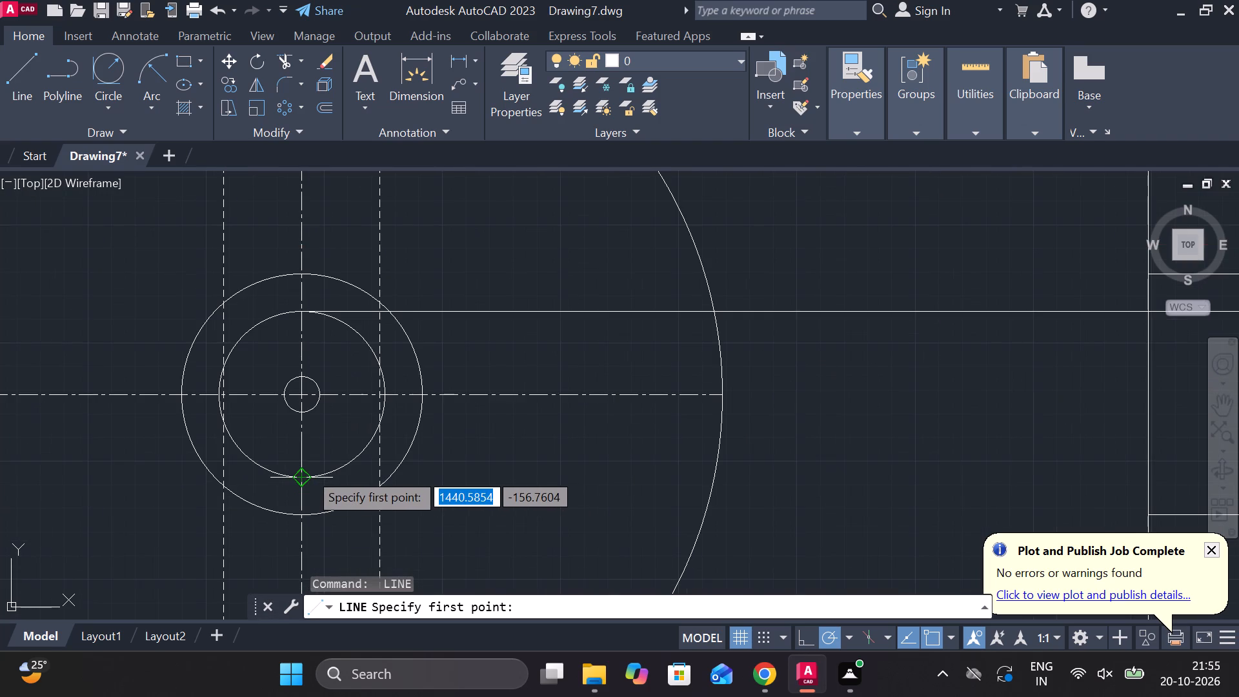
pyautogui.click(308, 471)
pyautogui.scroll(-1, 674, 446)
pyautogui.moveTo(872, 450); pyautogui.dragTo(865, 450, button='middle')
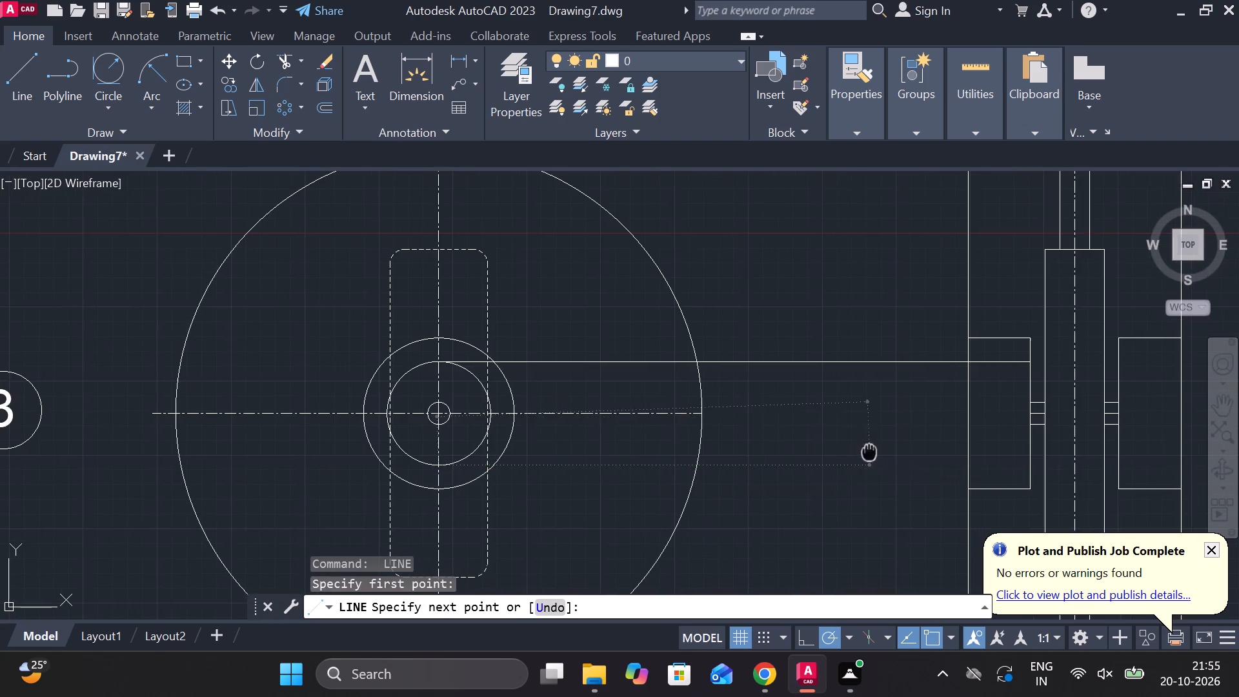
pyautogui.moveTo(865, 450); pyautogui.dragTo(664, 484, button='middle')
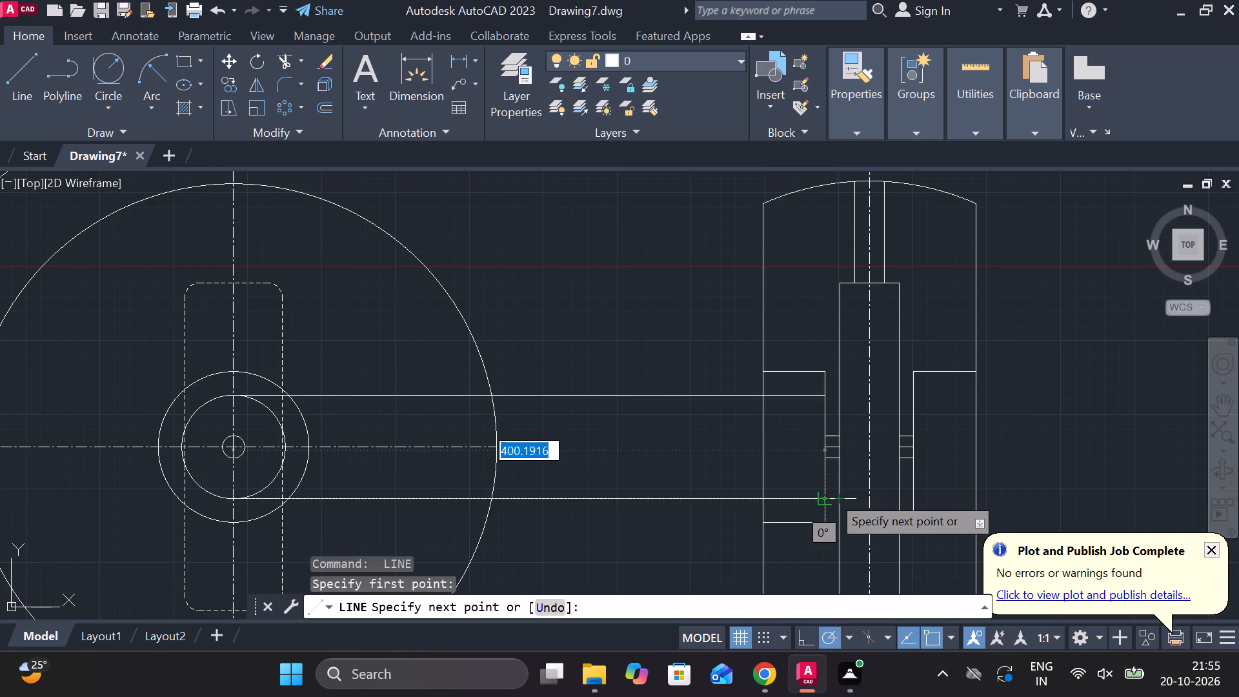
pyautogui.click(831, 495)
pyautogui.press('Escape')
# Trim both projection lines between the two views and erase their leftover segments in the front view.
pyautogui.write('TR')
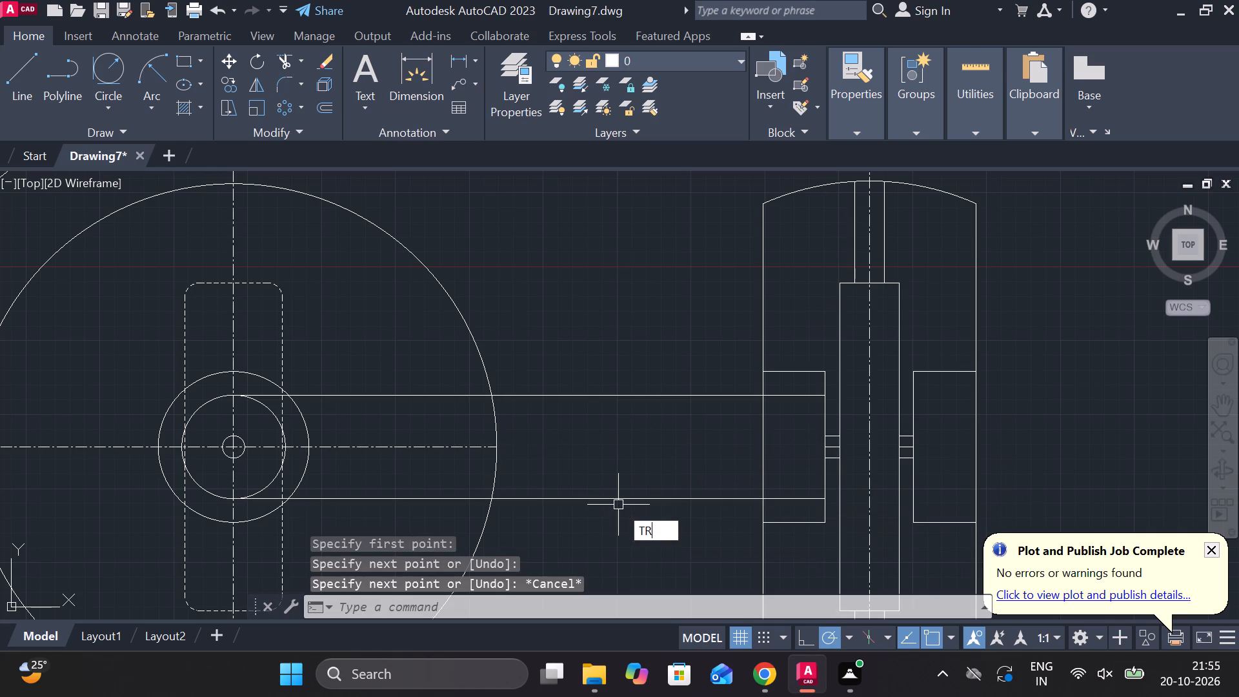
pyautogui.press('space')
pyautogui.moveTo(617, 318); pyautogui.dragTo(622, 517)
pyautogui.press('Escape')
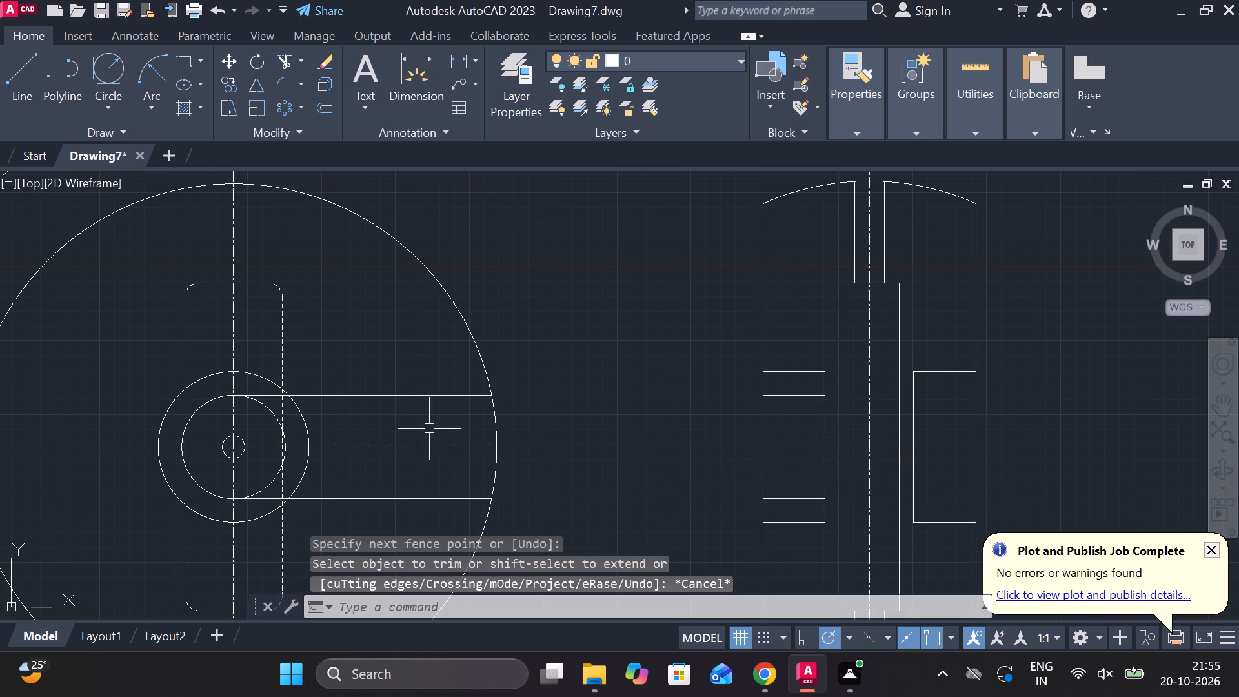
pyautogui.click(412, 398)
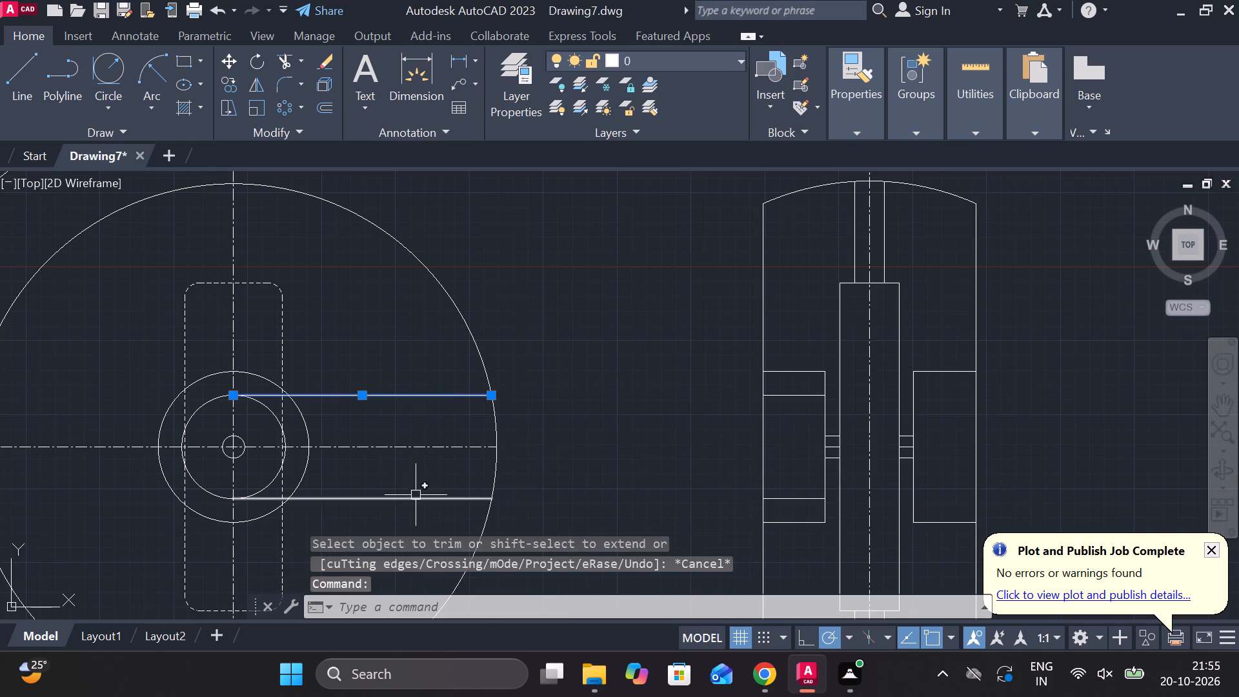
pyautogui.click(416, 495)
pyautogui.write('E')
pyautogui.press('space')
# Draw two slanted lines in the side view's left recess, joining its outer corners to the inner ends of the projected 70 mm circle lines.
pyautogui.scroll(-1, 663, 451)
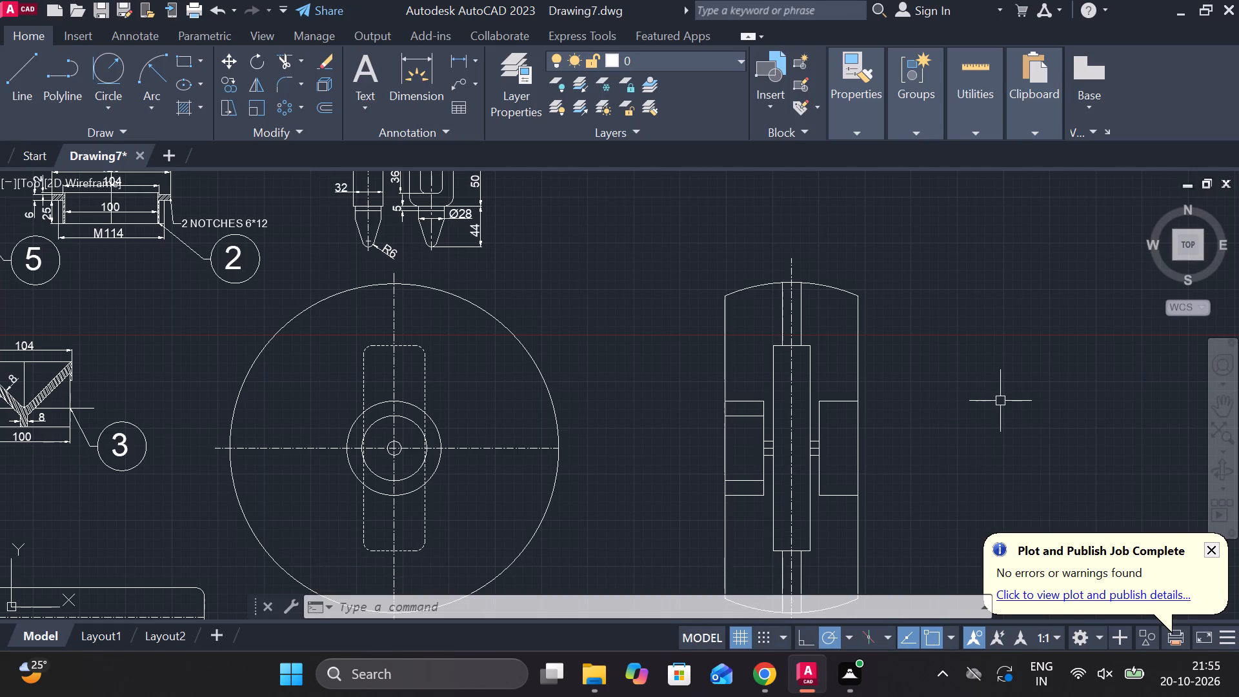
pyautogui.scroll(1, 780, 432)
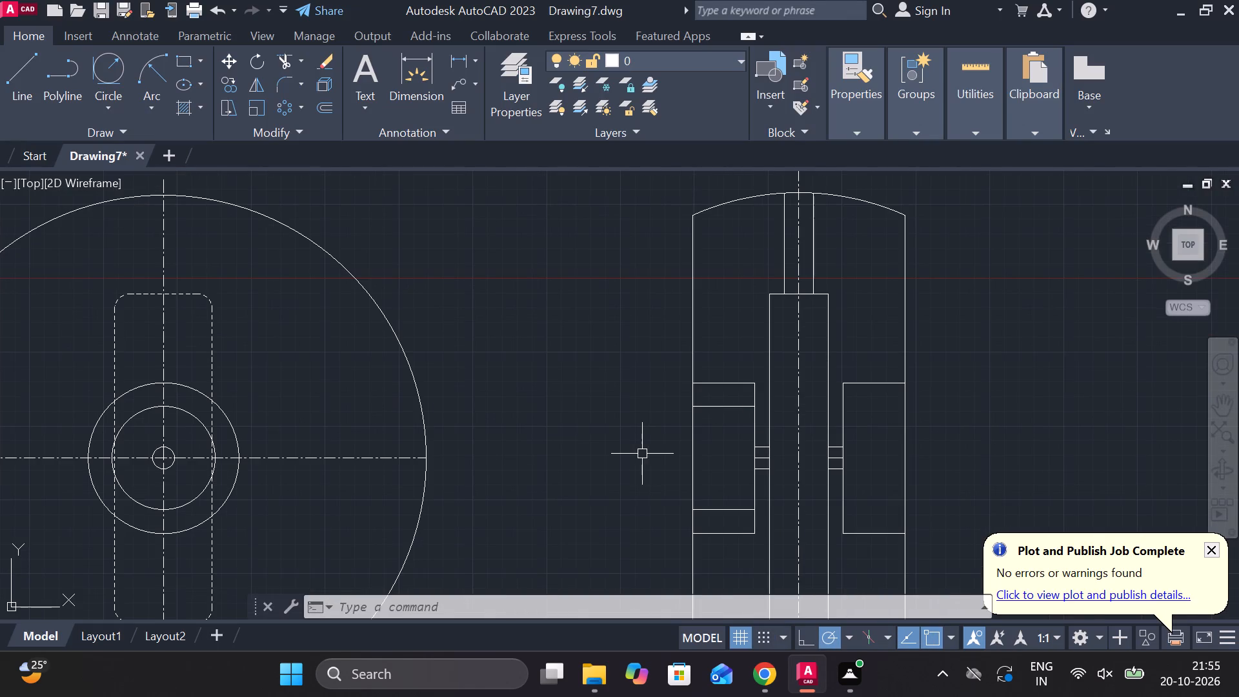
pyautogui.moveTo(640, 454); pyautogui.dragTo(605, 408, button='middle')
pyautogui.scroll(1, 672, 385)
pyautogui.press('Escape')
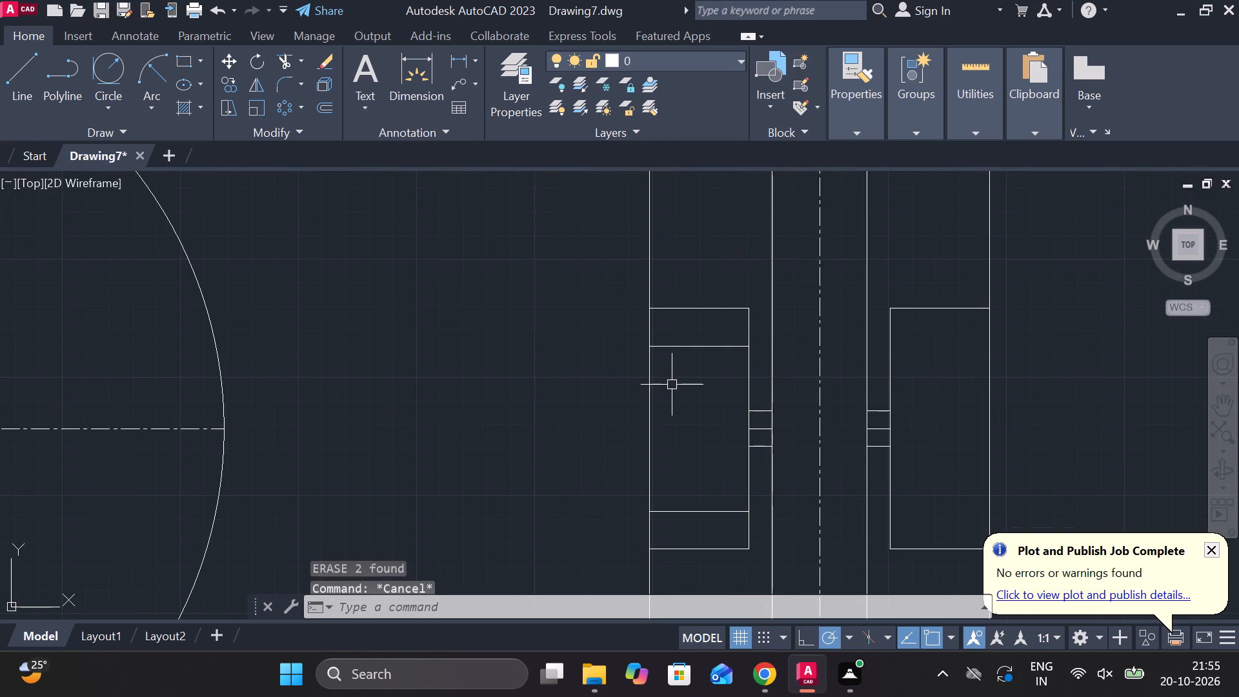
pyautogui.press('l')
pyautogui.press('Return')
pyautogui.click(746, 350)
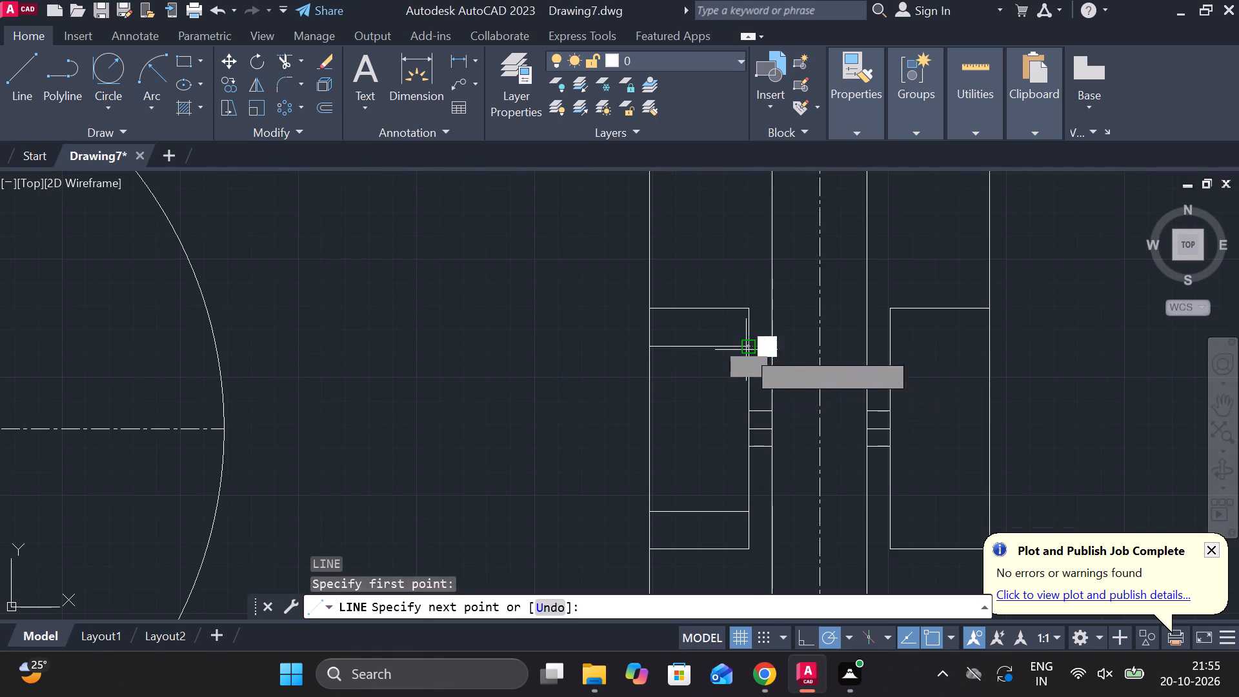
pyautogui.click(646, 310)
pyautogui.press('Escape')
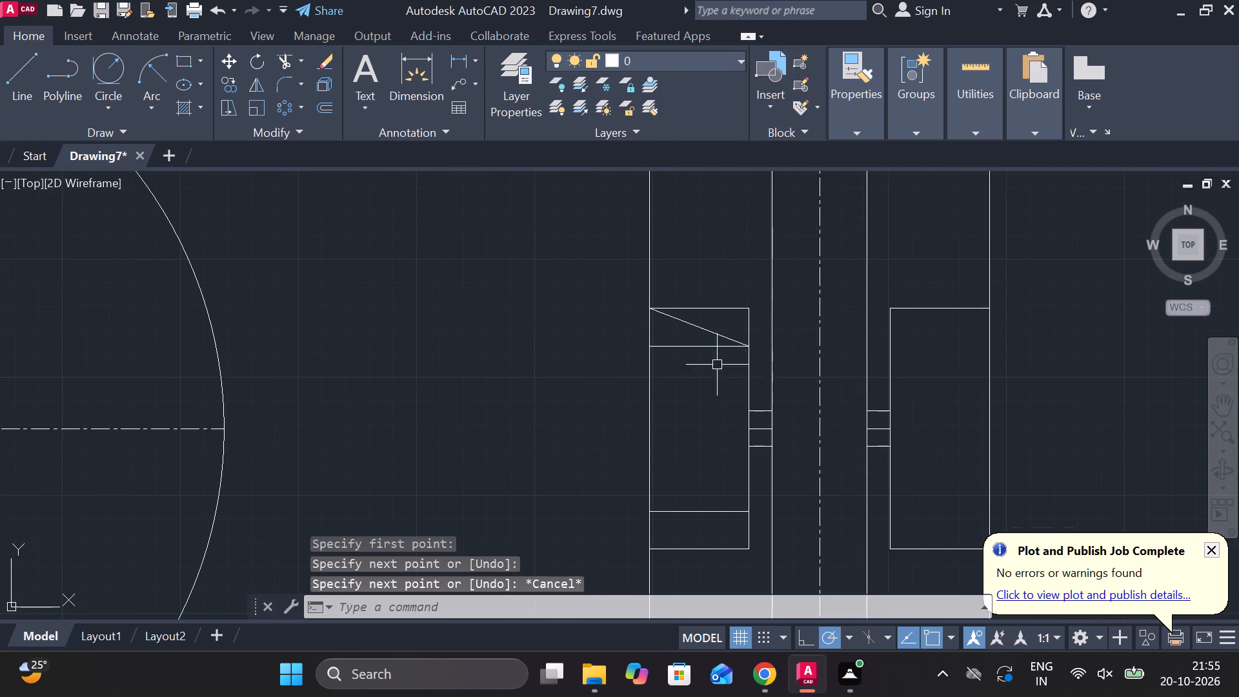
pyautogui.press('space')
pyautogui.click(654, 547)
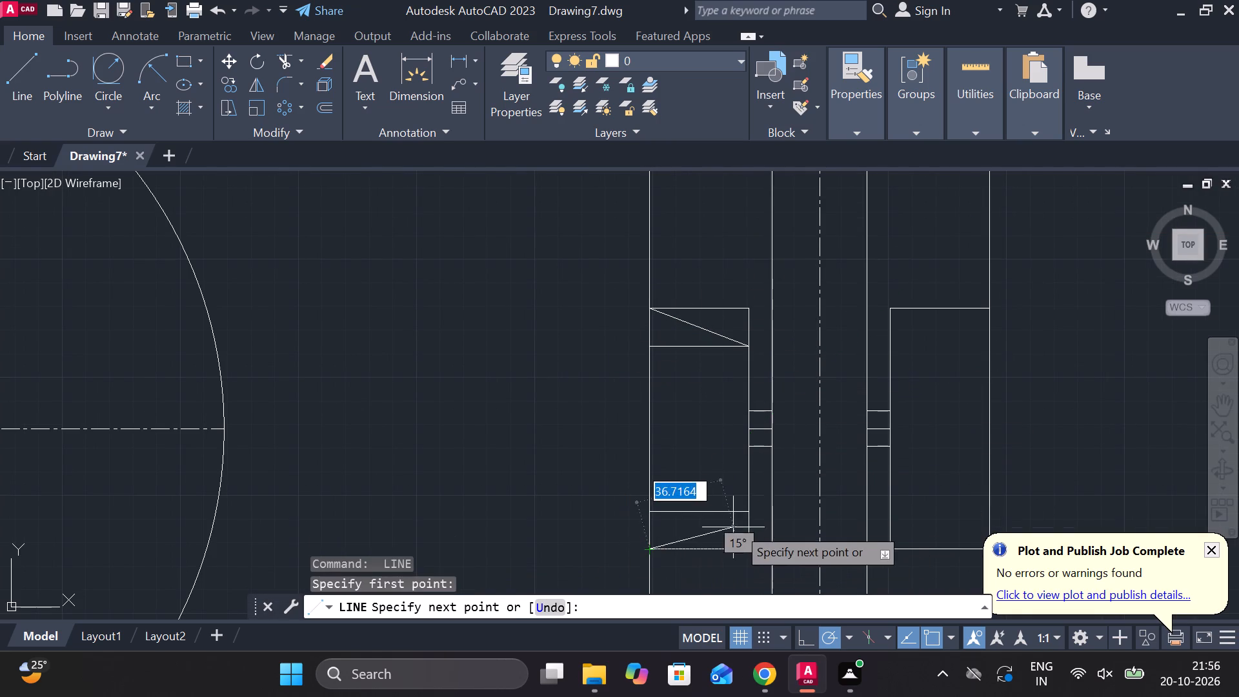
pyautogui.click(752, 516)
pyautogui.press('Escape')
pyautogui.press('space')
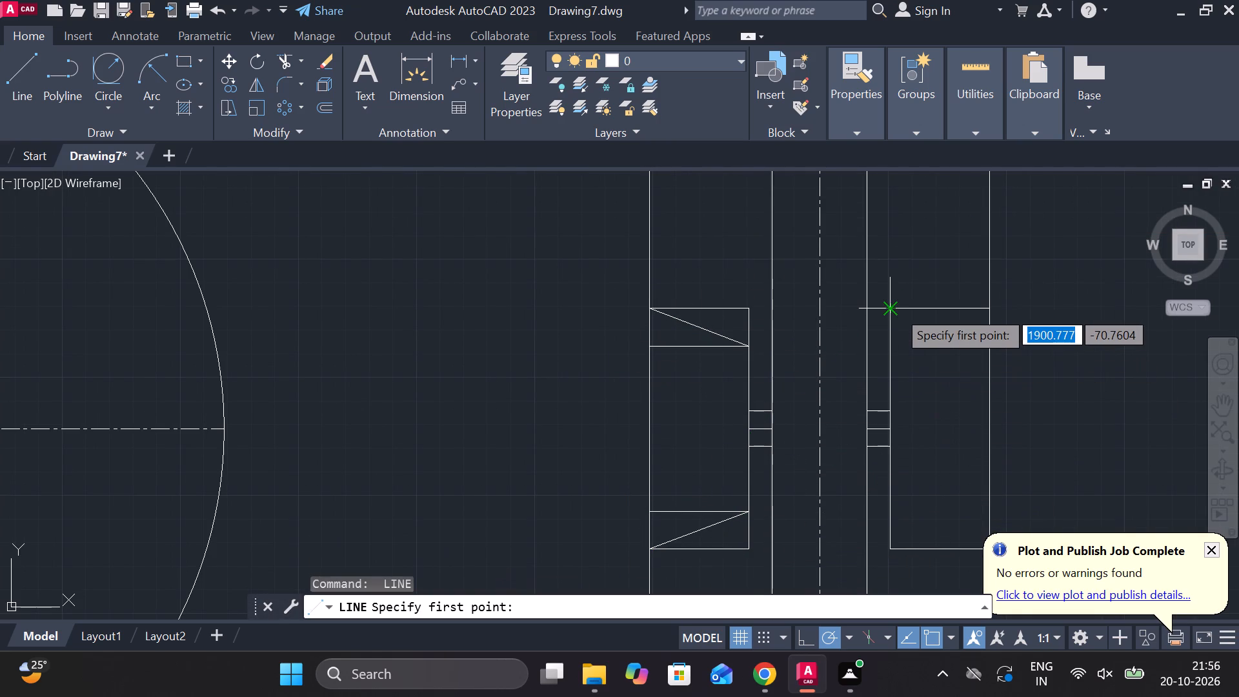
pyautogui.press('Escape')
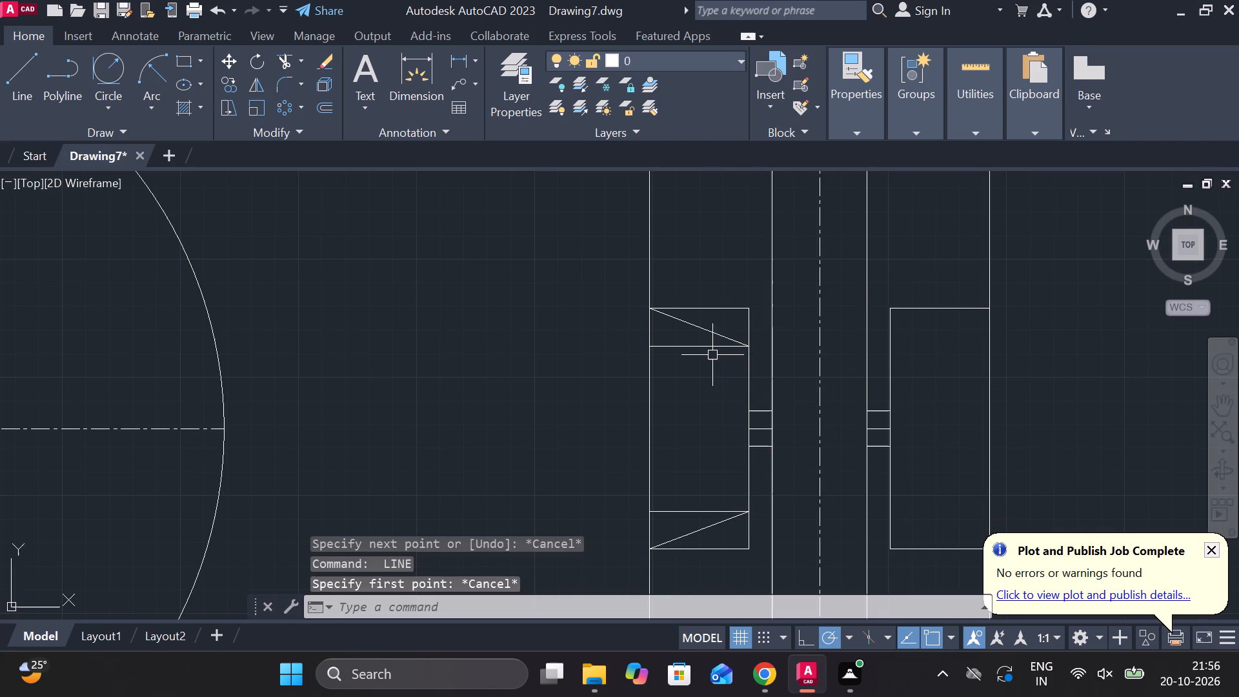
# Mirror the two projected horizontal lines of the left recess about the side view's vertical centreline, keeping the originals.
pyautogui.click(707, 347)
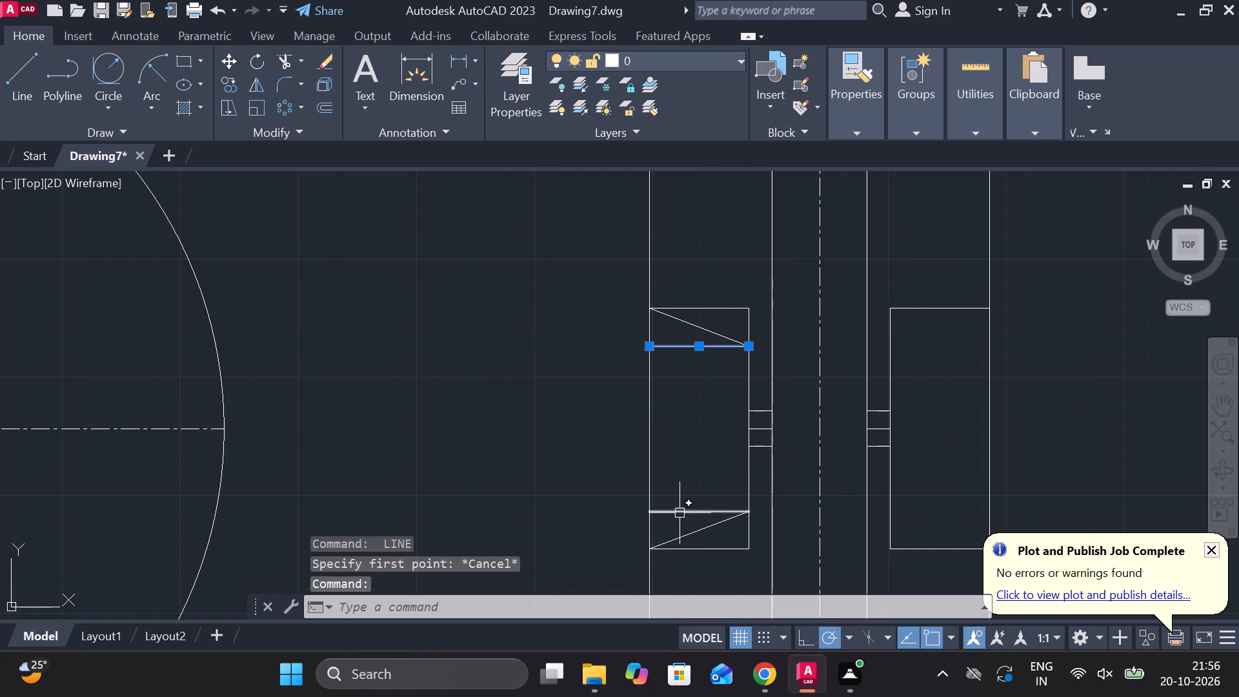
pyautogui.click(694, 510)
pyautogui.write('MI')
pyautogui.press('Return')
pyautogui.scroll(-2, 830, 426)
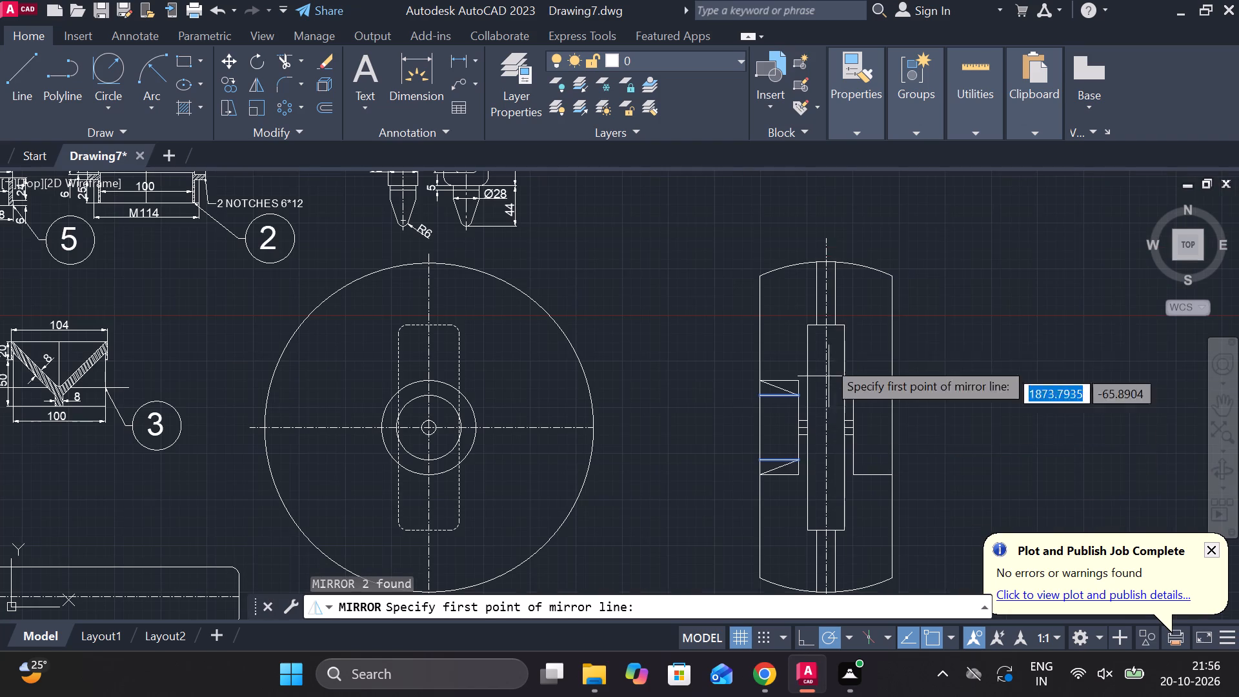
pyautogui.click(830, 329)
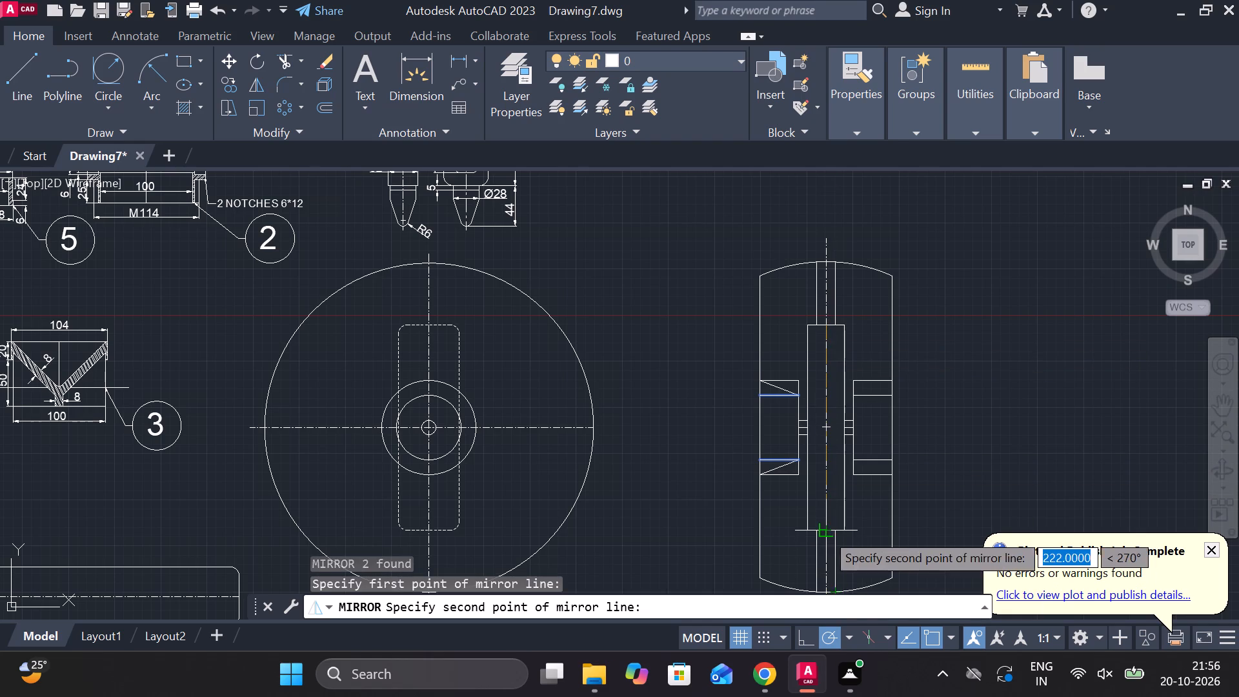
pyautogui.click(825, 531)
pyautogui.moveTo(856, 594); pyautogui.dragTo(825, 531)
# Draw two slanted lines in the side view's right recess, joining its outer corners to the inner ends of the mirrored lines.
pyautogui.scroll(1, 914, 369)
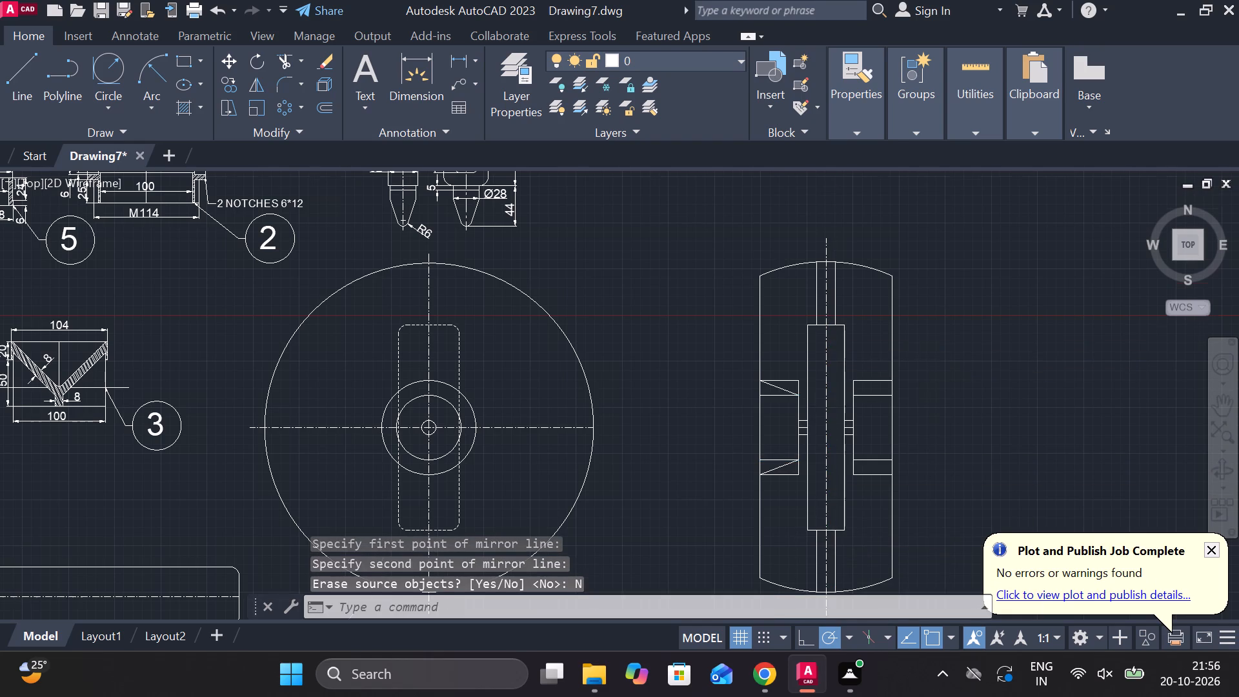
pyautogui.press('l')
pyautogui.press('Return')
pyautogui.scroll(3, 831, 396)
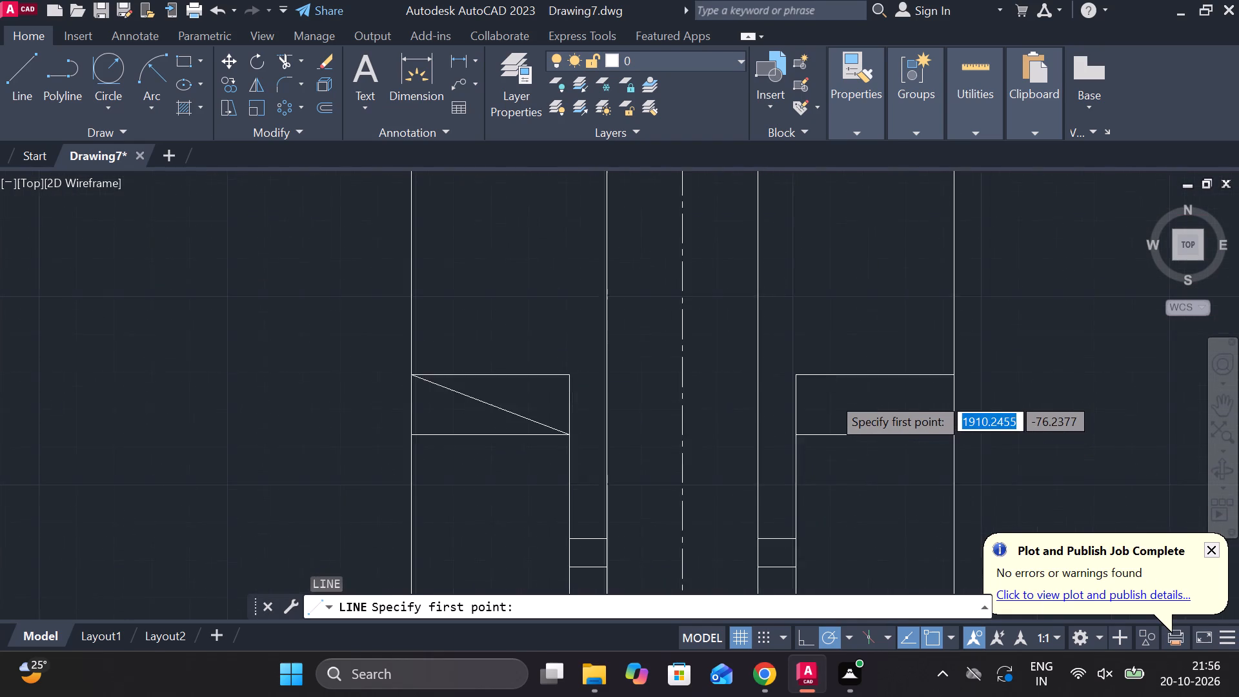
pyautogui.click(1020, 365)
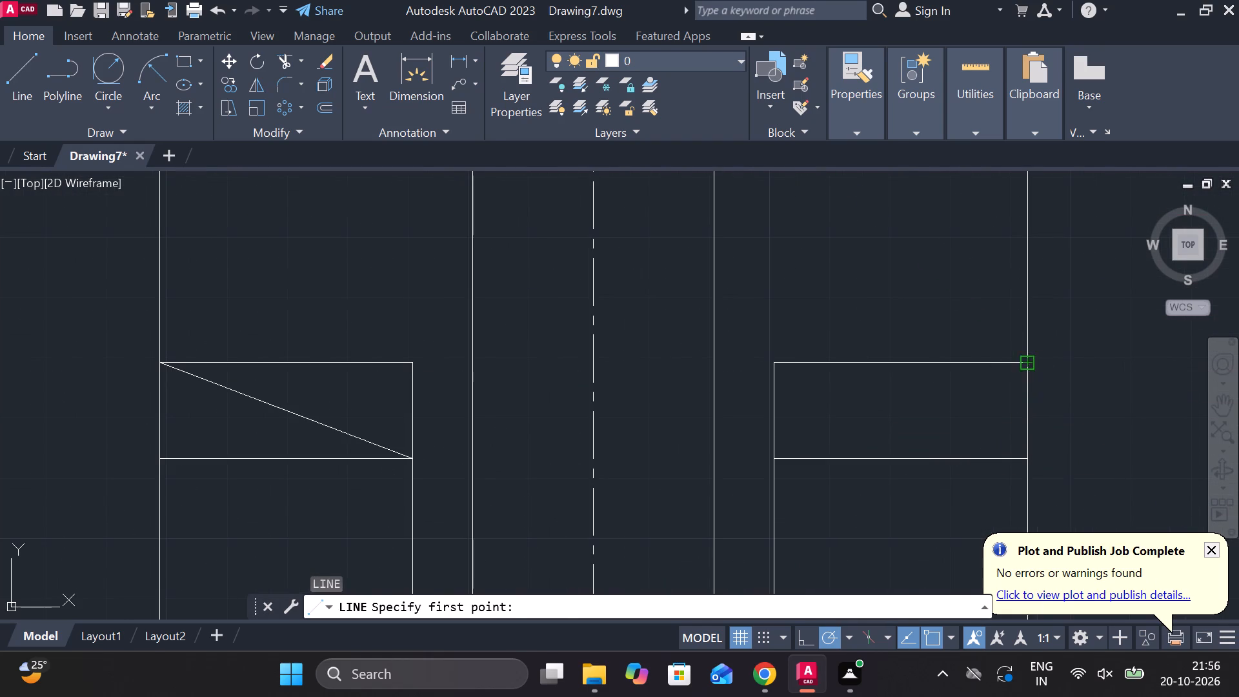
pyautogui.click(773, 461)
pyautogui.scroll(-3, 778, 461)
pyautogui.moveTo(788, 469); pyautogui.dragTo(747, 387, button='middle')
pyautogui.scroll(1, 792, 433)
pyautogui.press('Escape')
pyautogui.press('space')
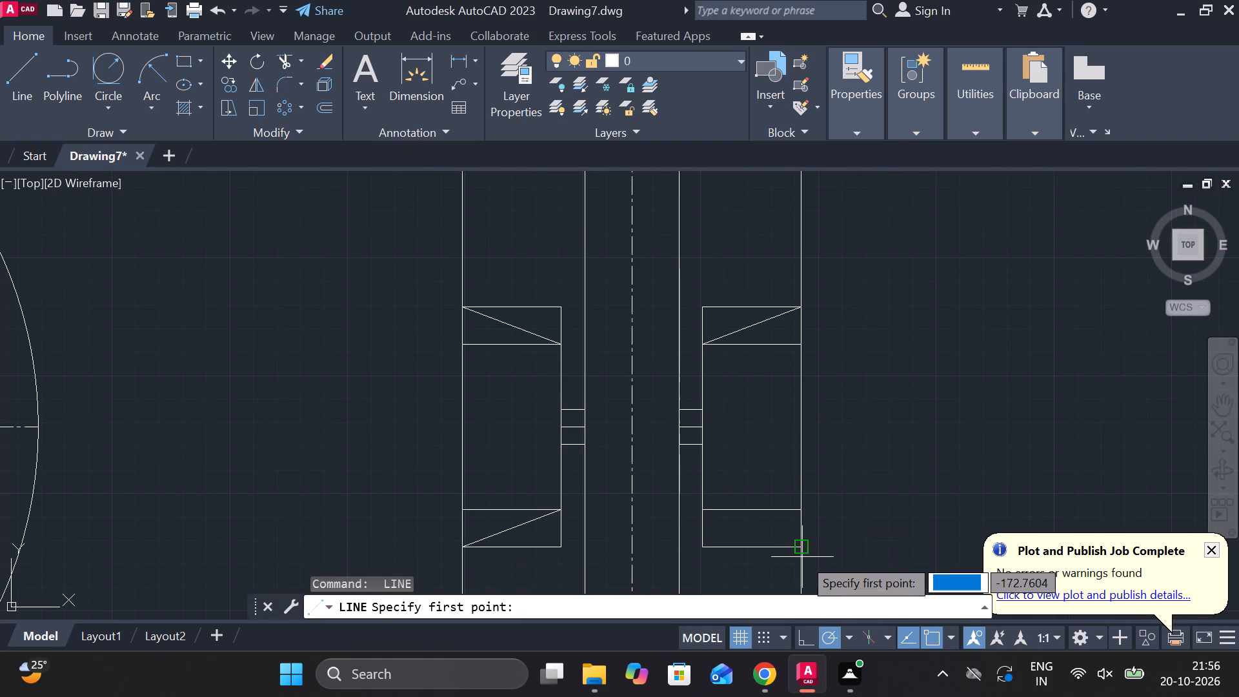
pyautogui.click(802, 558)
pyautogui.click(712, 505)
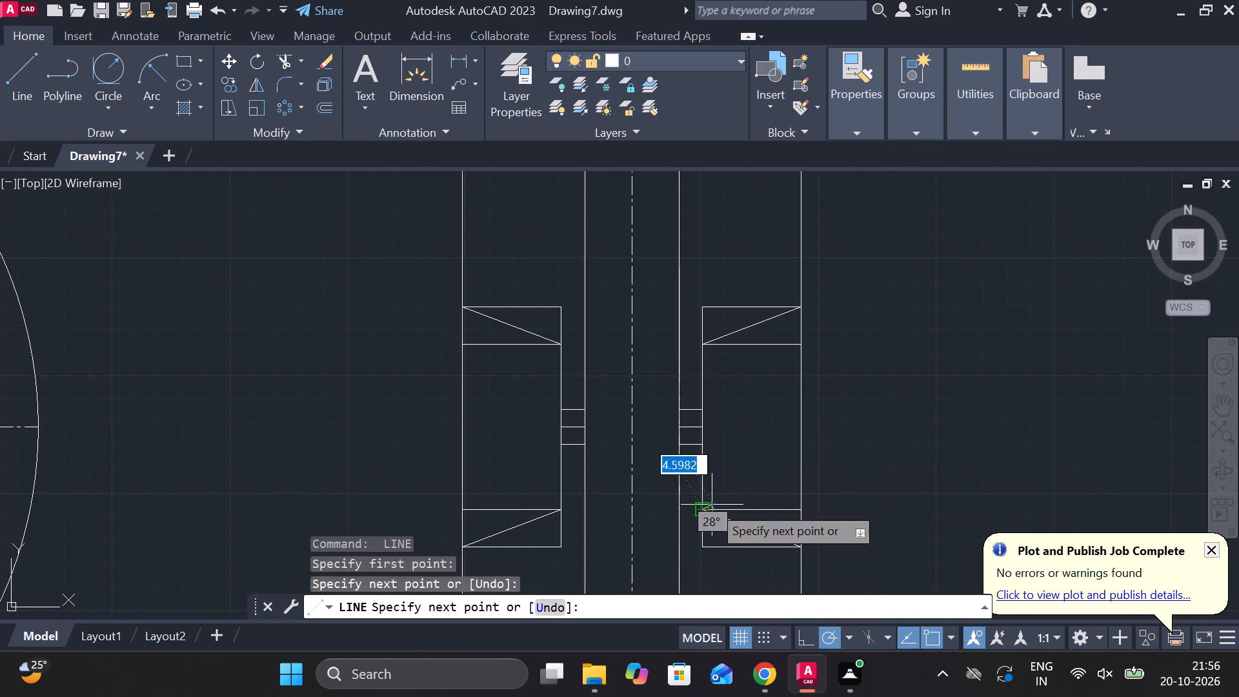
pyautogui.press('Escape')
# Trim the horizontal lines and inner-edge ends around the left recess, leaving only its tapered outline.
pyautogui.write('TR')
pyautogui.press('space')
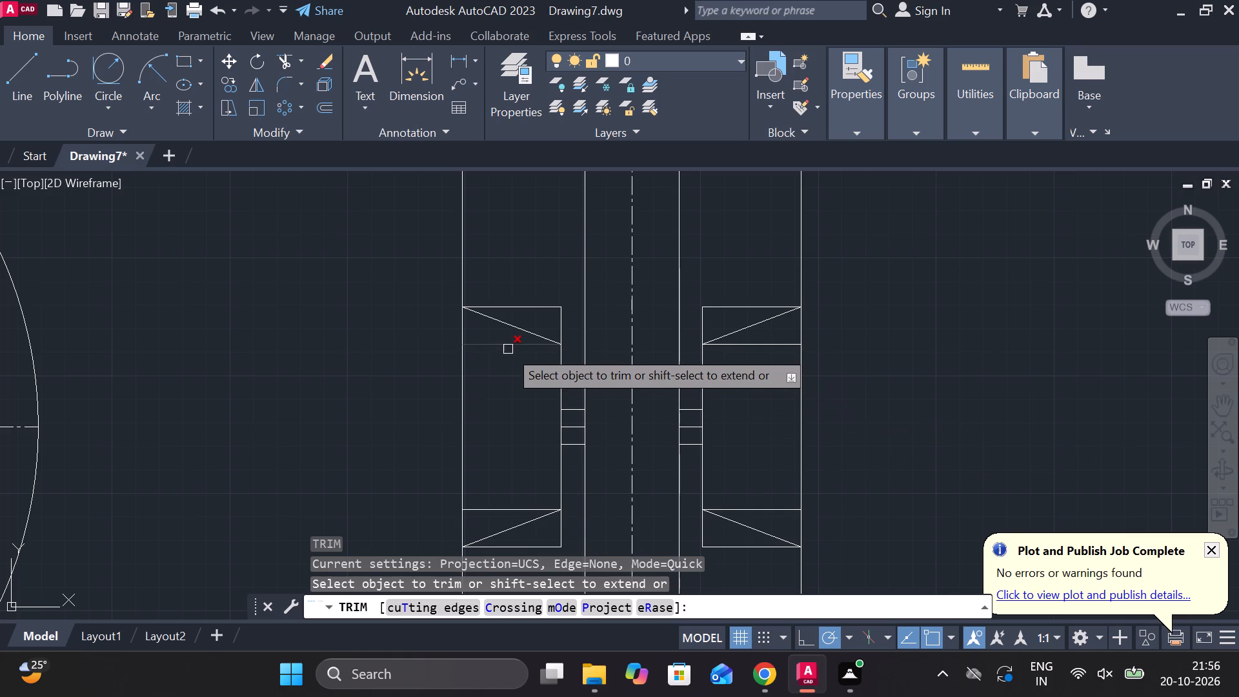
pyautogui.click(508, 349)
pyautogui.click(527, 311)
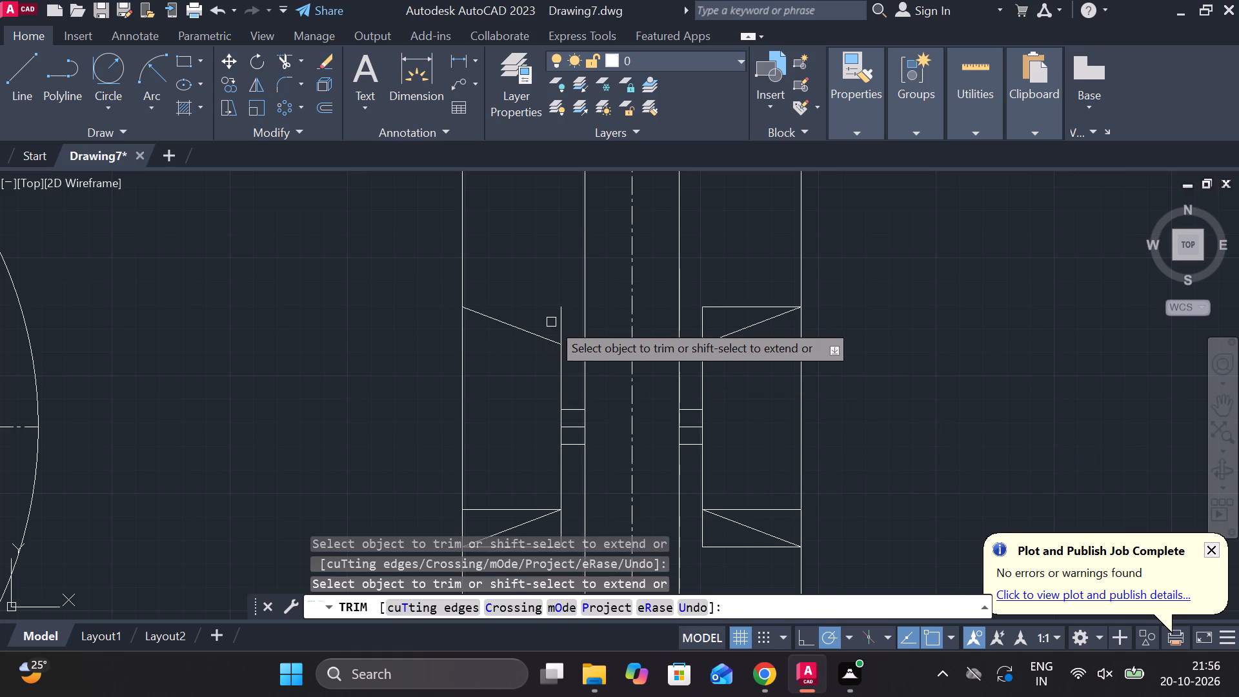
pyautogui.click(556, 322)
pyautogui.click(564, 327)
pyautogui.moveTo(569, 529); pyautogui.dragTo(596, 432, button='middle')
pyautogui.click(584, 446)
pyautogui.click(574, 450)
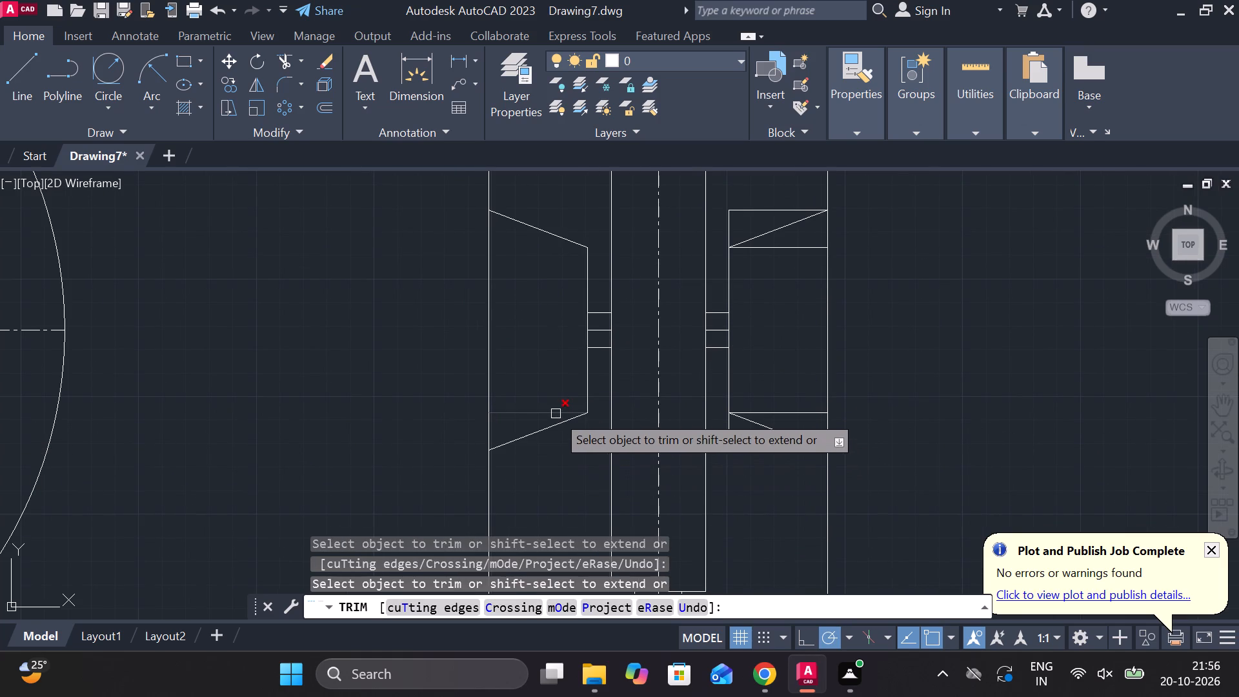
pyautogui.click(556, 414)
# Trim the horizontal lines and inner-edge ends around the right recess, leaving only its tapered outline.
pyautogui.click(747, 210)
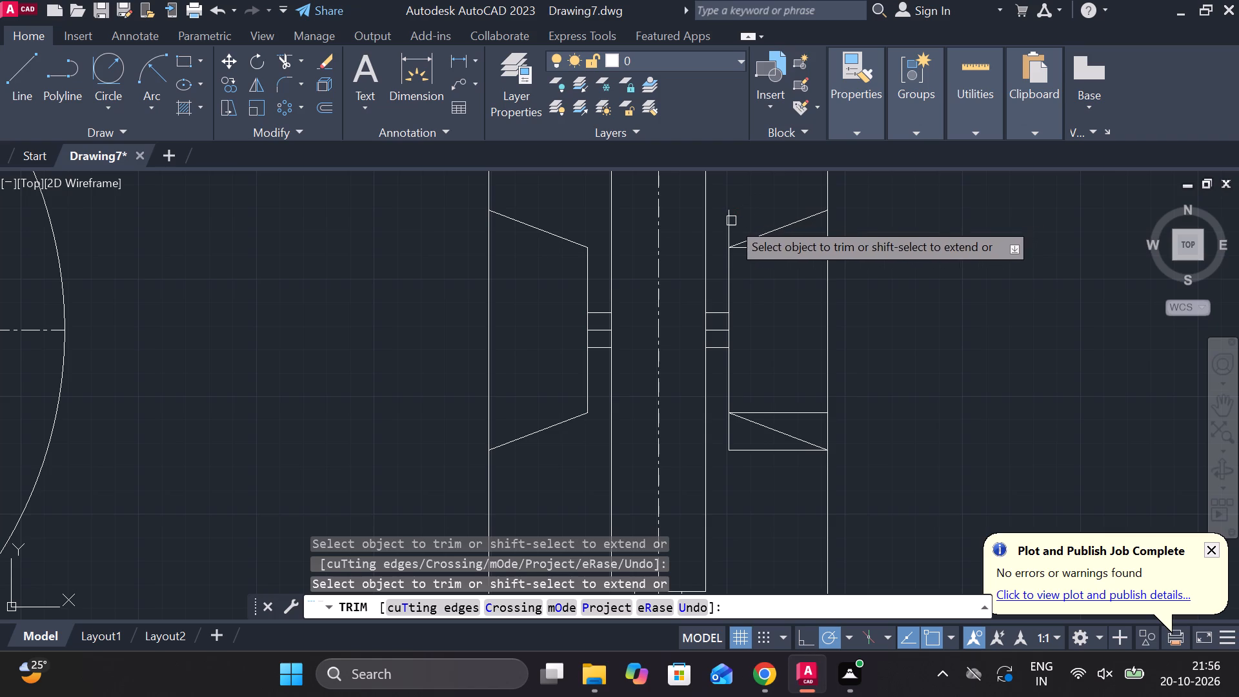
pyautogui.click(731, 221)
pyautogui.click(725, 434)
pyautogui.click(740, 447)
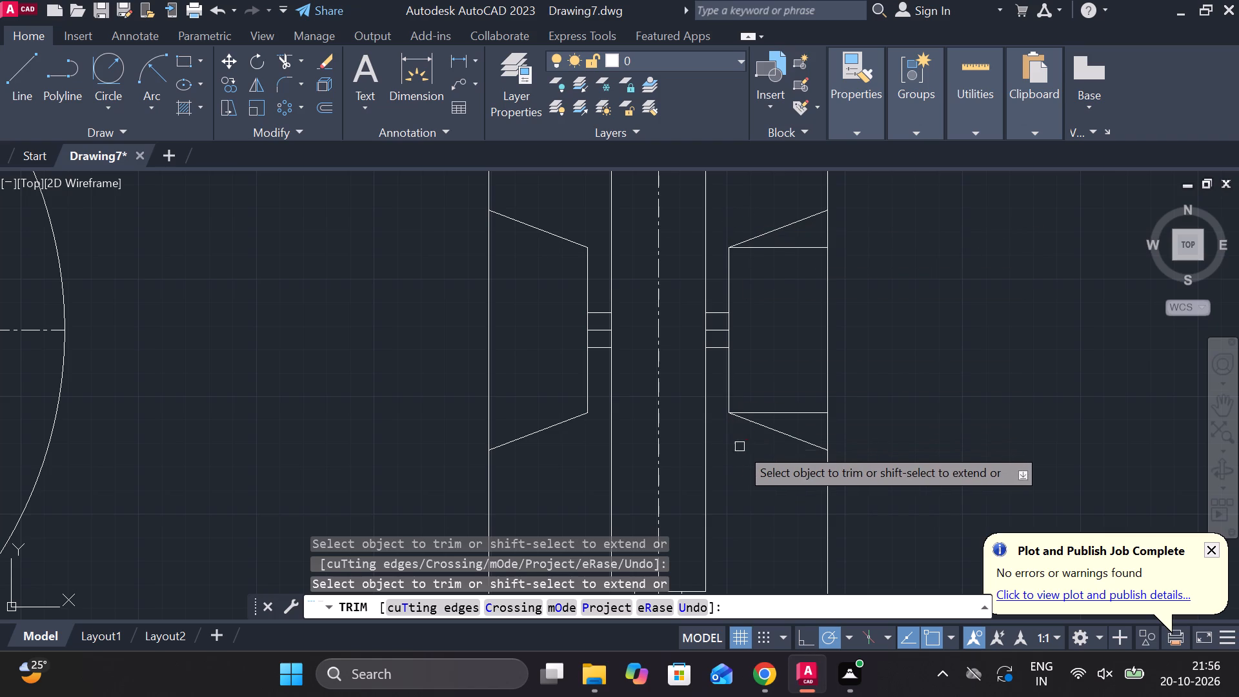
pyautogui.click(774, 419)
pyautogui.click(790, 401)
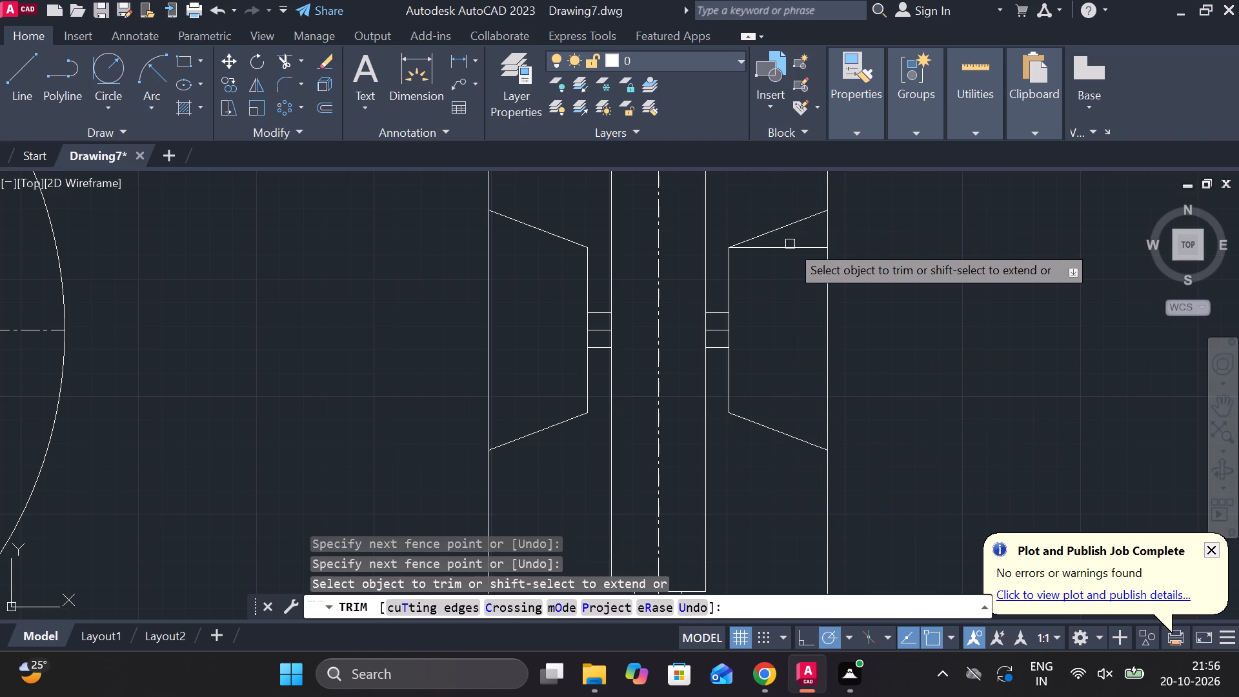
pyautogui.click(790, 244)
pyautogui.press('Escape')
# Fillet the two inner corners of the left tapered recess with a 10 mm radius.
pyautogui.write('F R')
pyautogui.press('space')
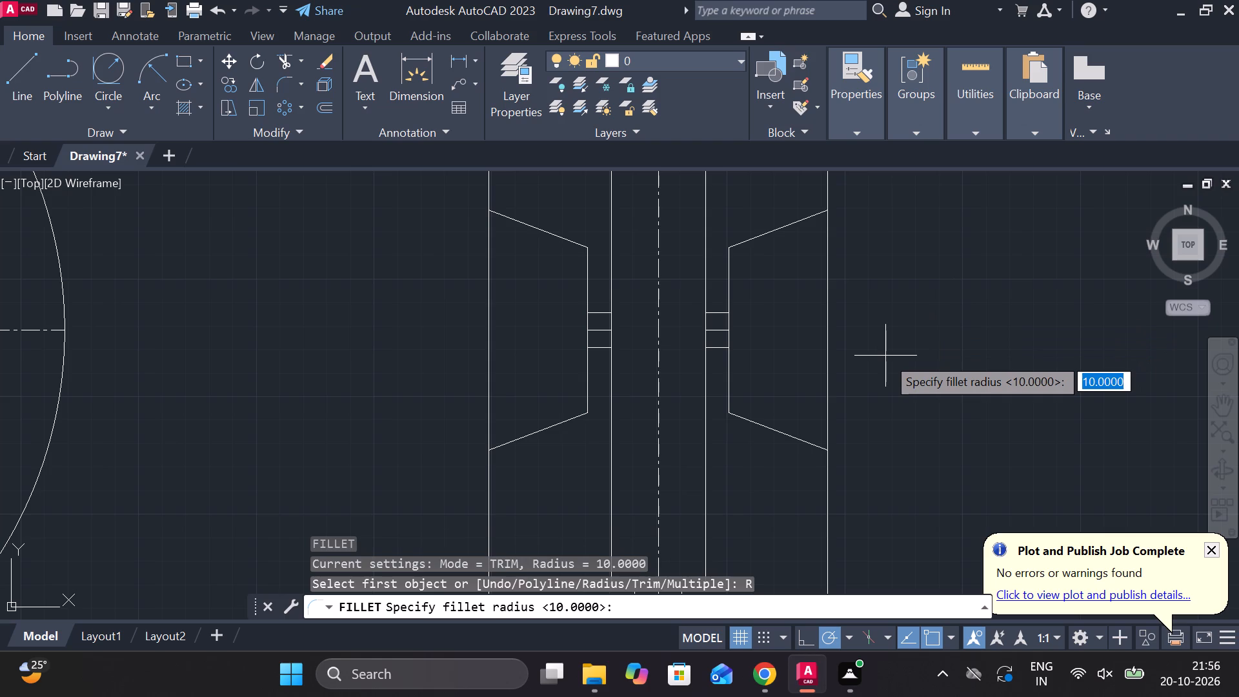
pyautogui.press('space')
pyautogui.click(567, 241)
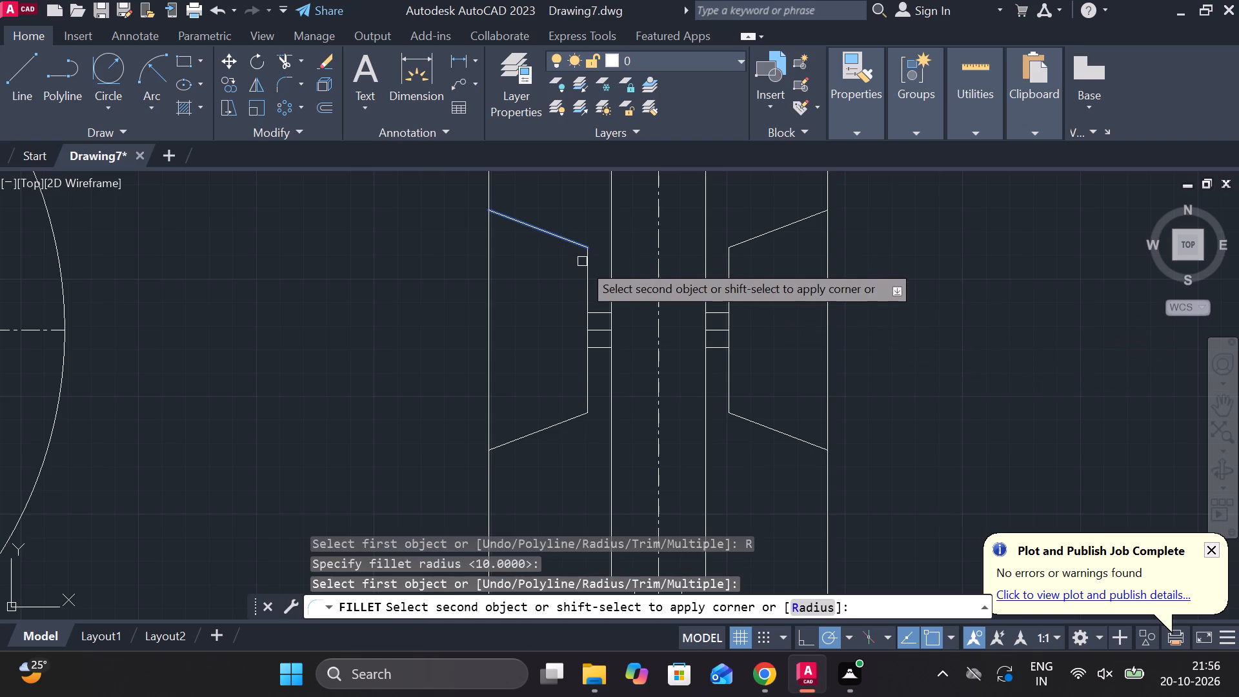
pyautogui.click(587, 269)
pyautogui.press('space')
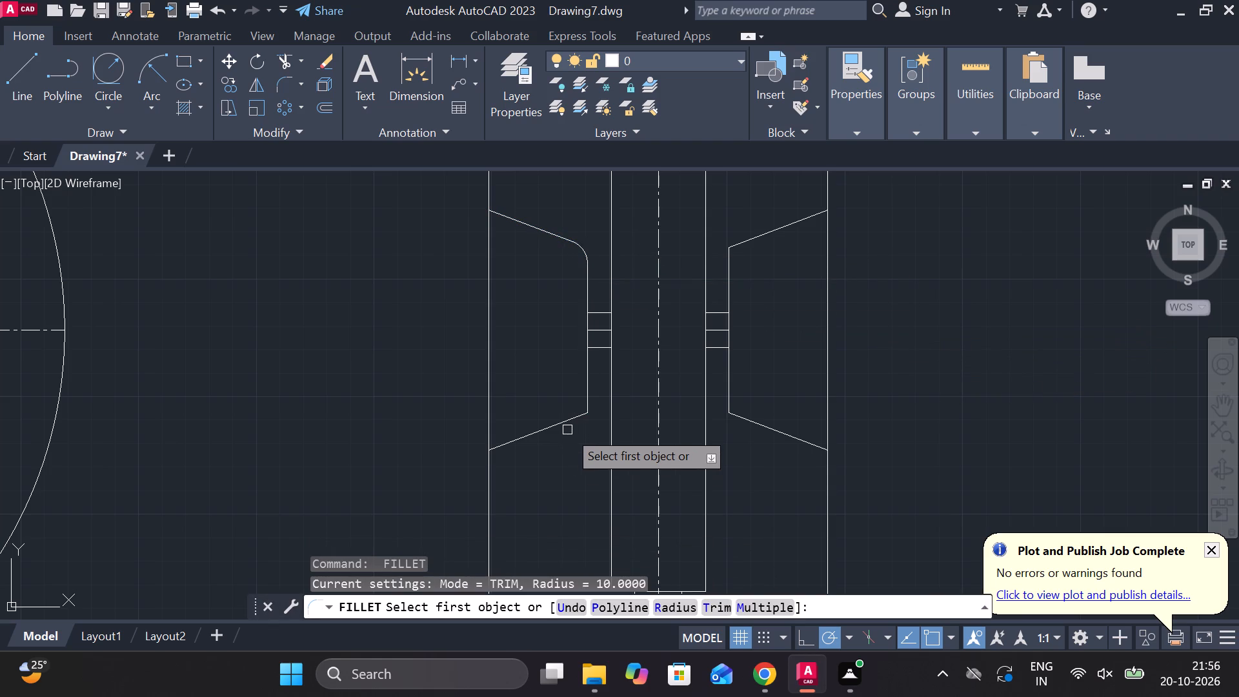
pyautogui.click(568, 422)
pyautogui.click(590, 404)
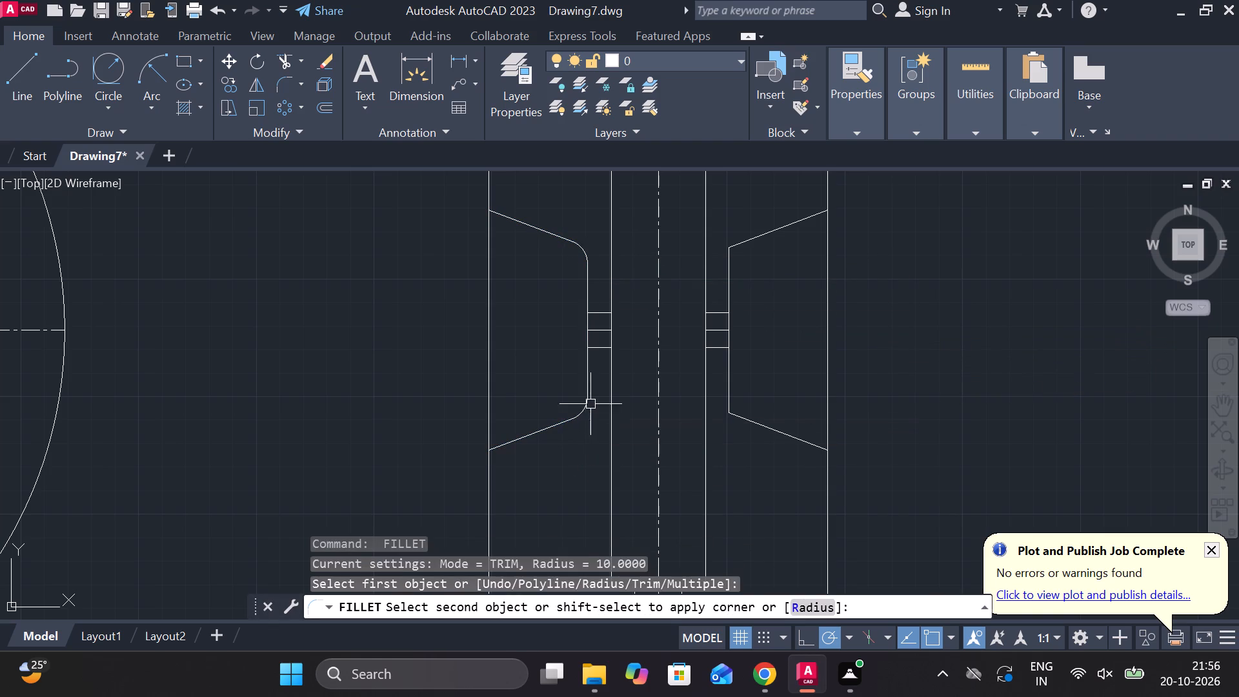
# Fillet the two inner corners of the right tapered recess with the same 10 mm radius.
pyautogui.press('space')
pyautogui.click(761, 234)
pyautogui.click(732, 268)
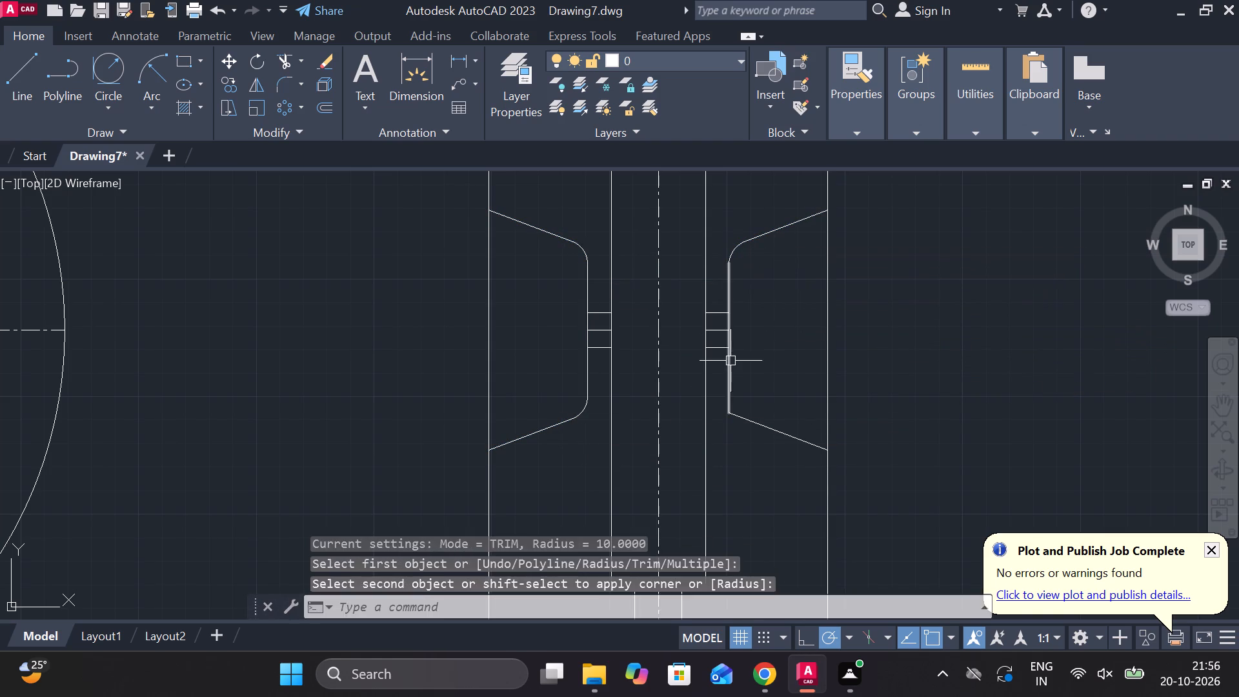
pyautogui.press('space')
pyautogui.click(725, 374)
pyautogui.click(739, 421)
pyautogui.scroll(-1, 879, 380)
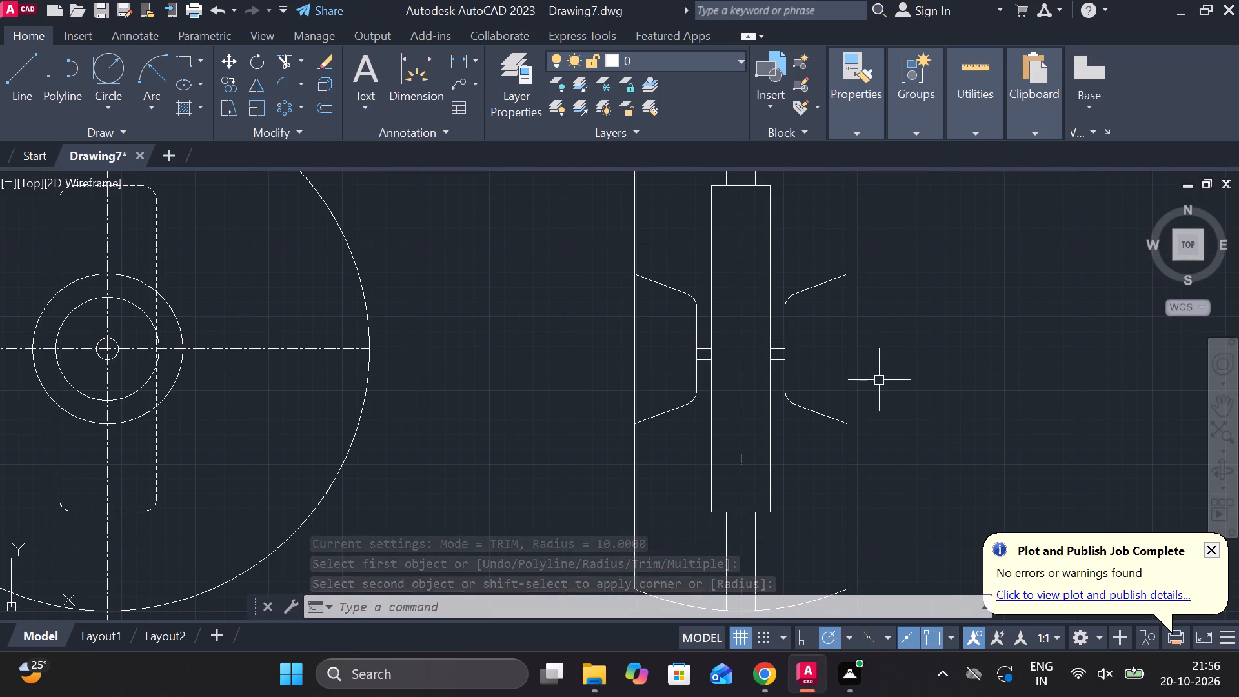
pyautogui.scroll(-1, 879, 380)
pyautogui.press('Escape')
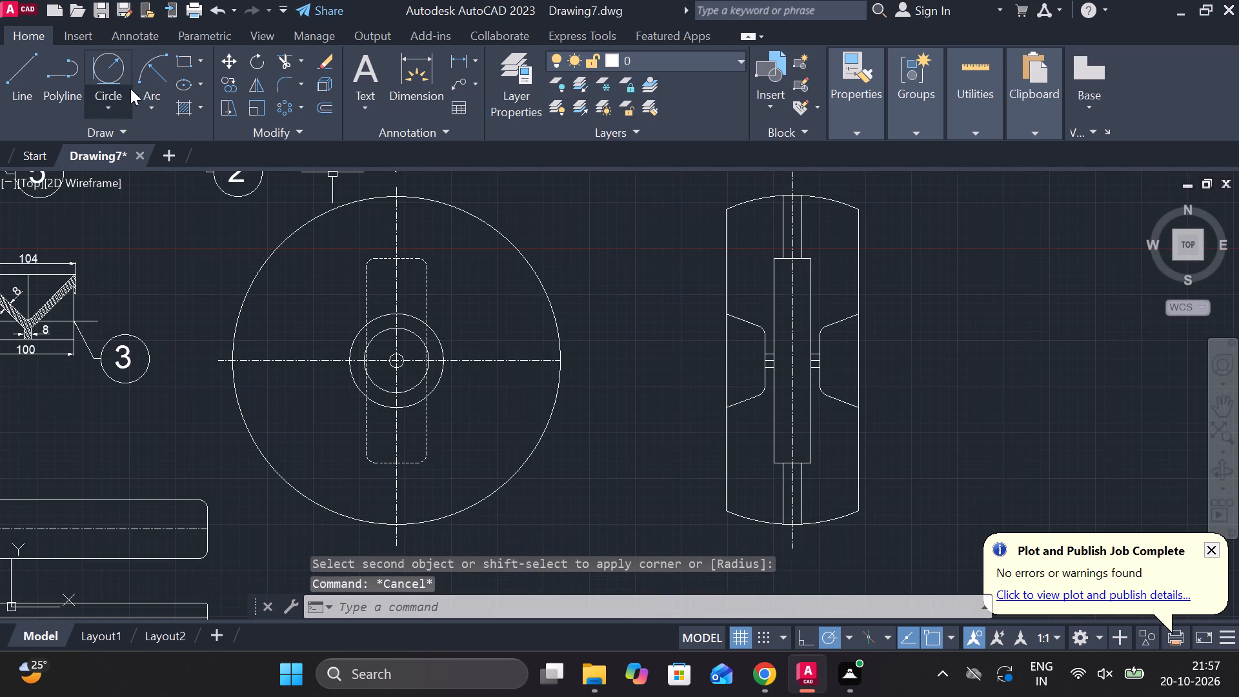
# Hatch the four solid regions of the side view around the central slot and the tapered recesses.
pyautogui.click(170, 101)
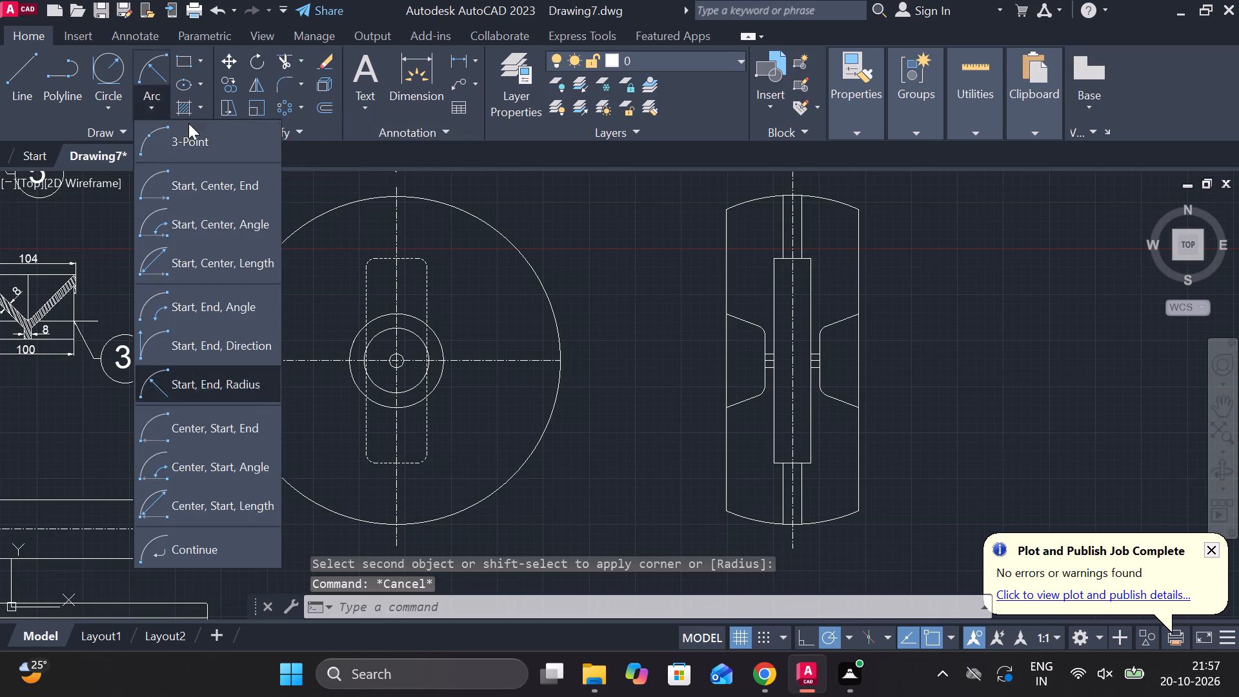
pyautogui.click(758, 244)
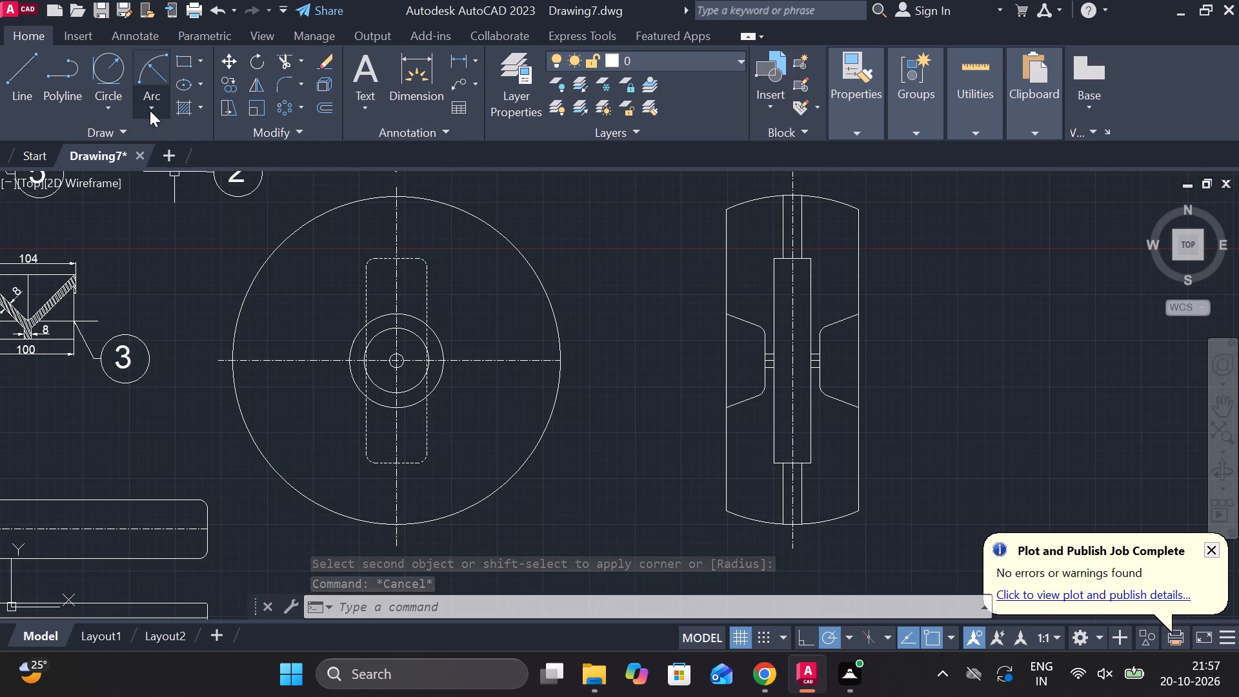
pyautogui.click(176, 107)
pyautogui.click(730, 234)
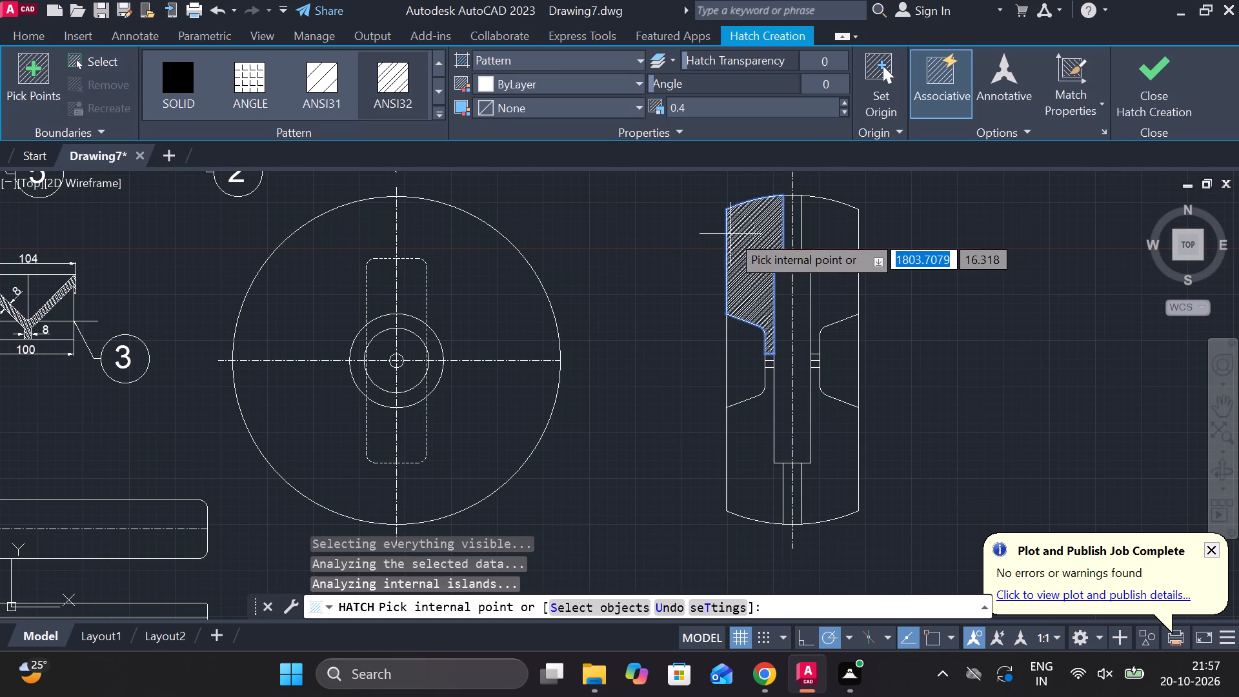
pyautogui.click(830, 241)
pyautogui.click(757, 425)
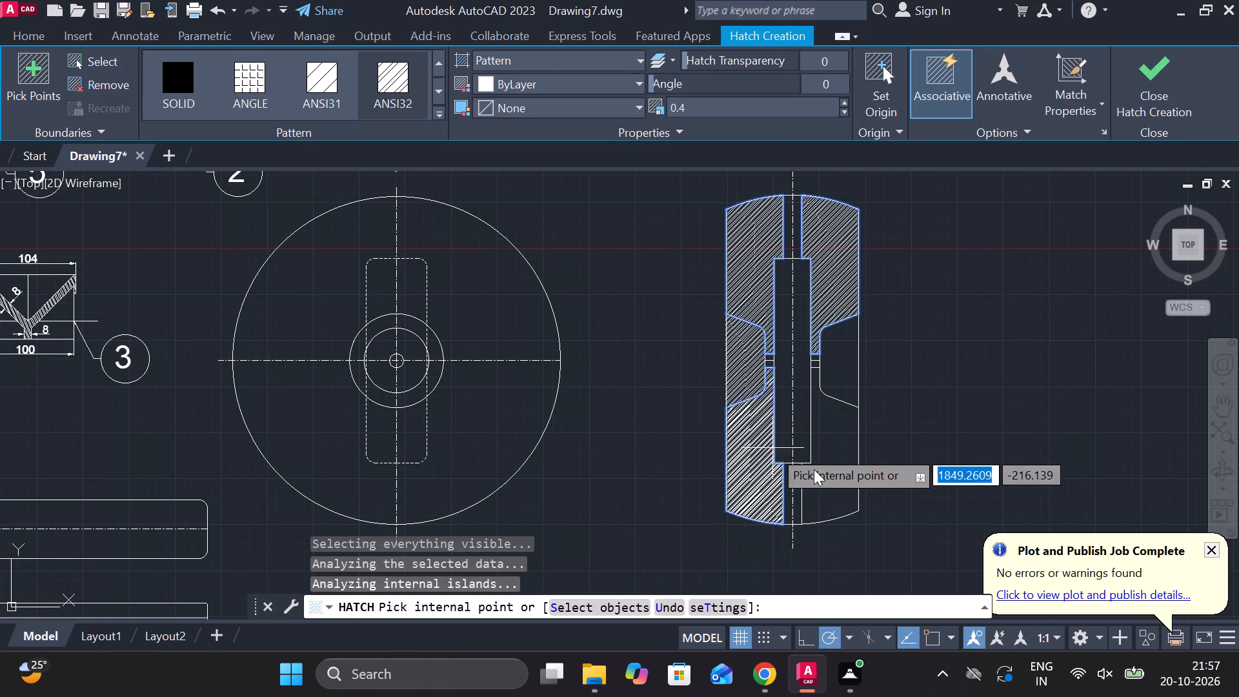
pyautogui.click(823, 469)
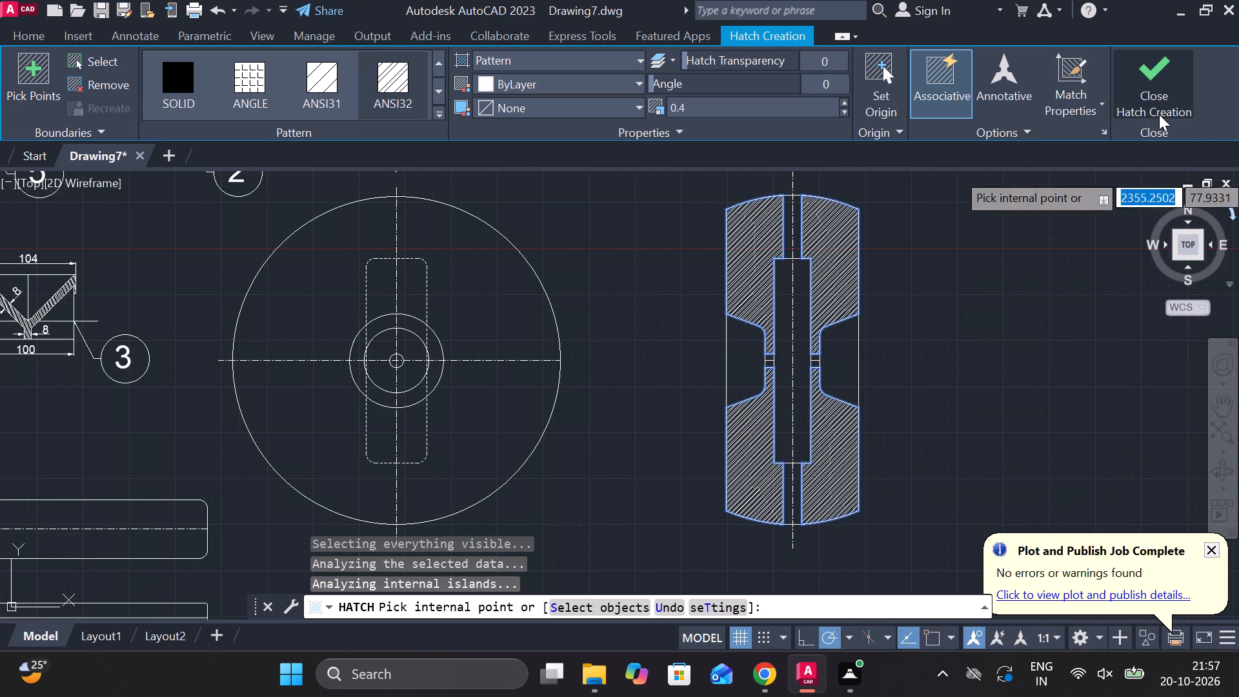
pyautogui.click(1159, 114)
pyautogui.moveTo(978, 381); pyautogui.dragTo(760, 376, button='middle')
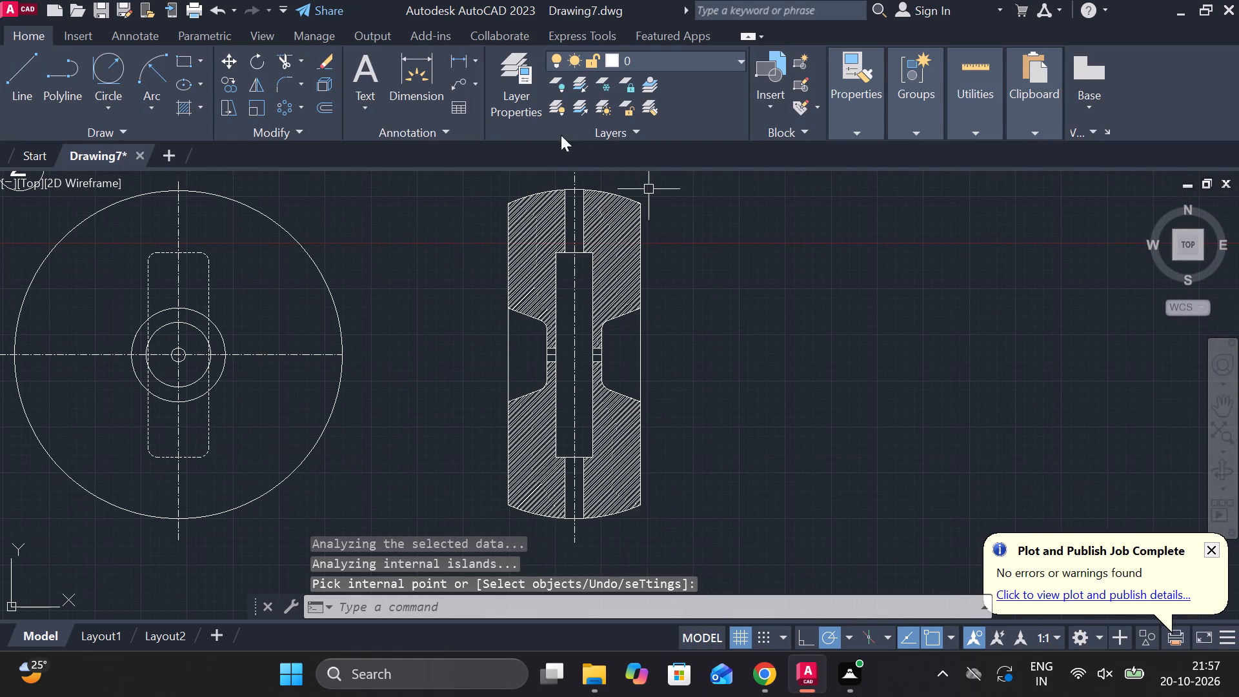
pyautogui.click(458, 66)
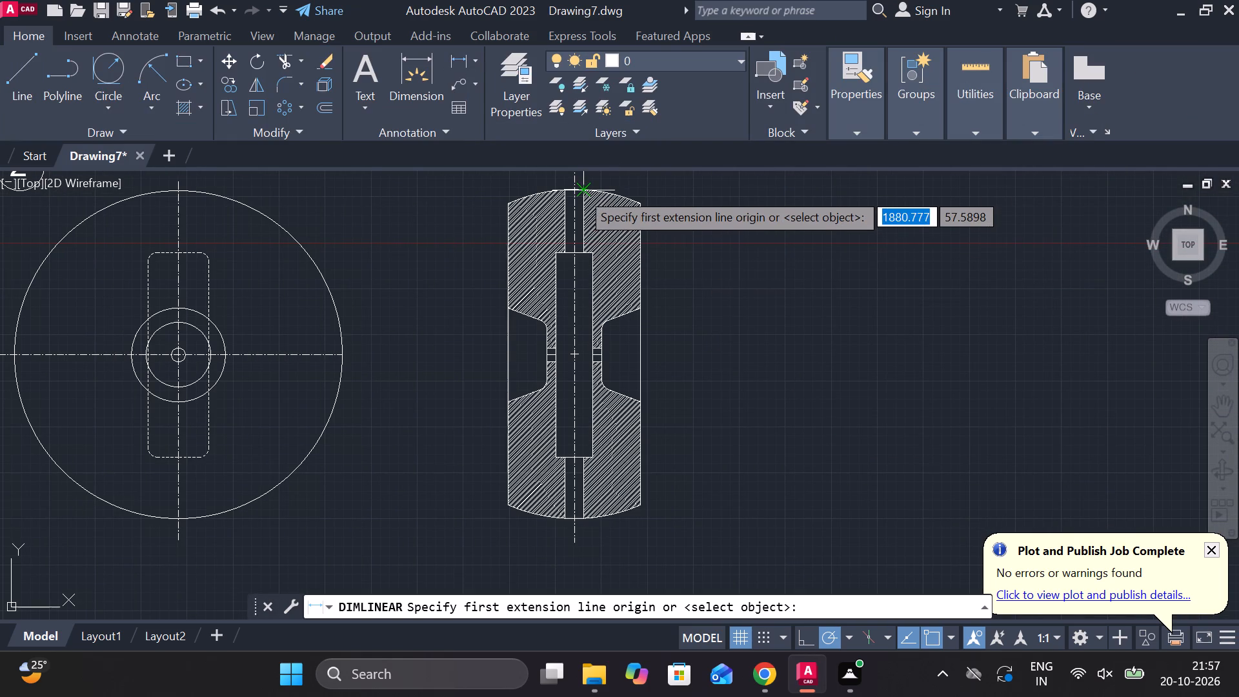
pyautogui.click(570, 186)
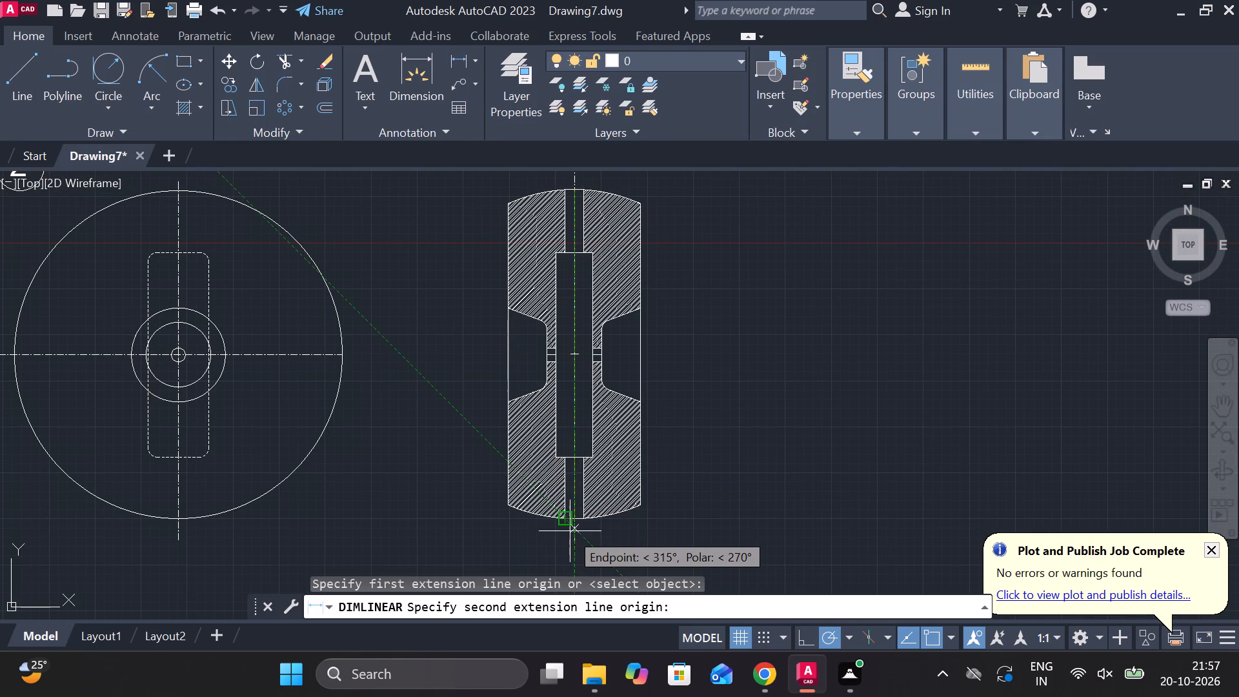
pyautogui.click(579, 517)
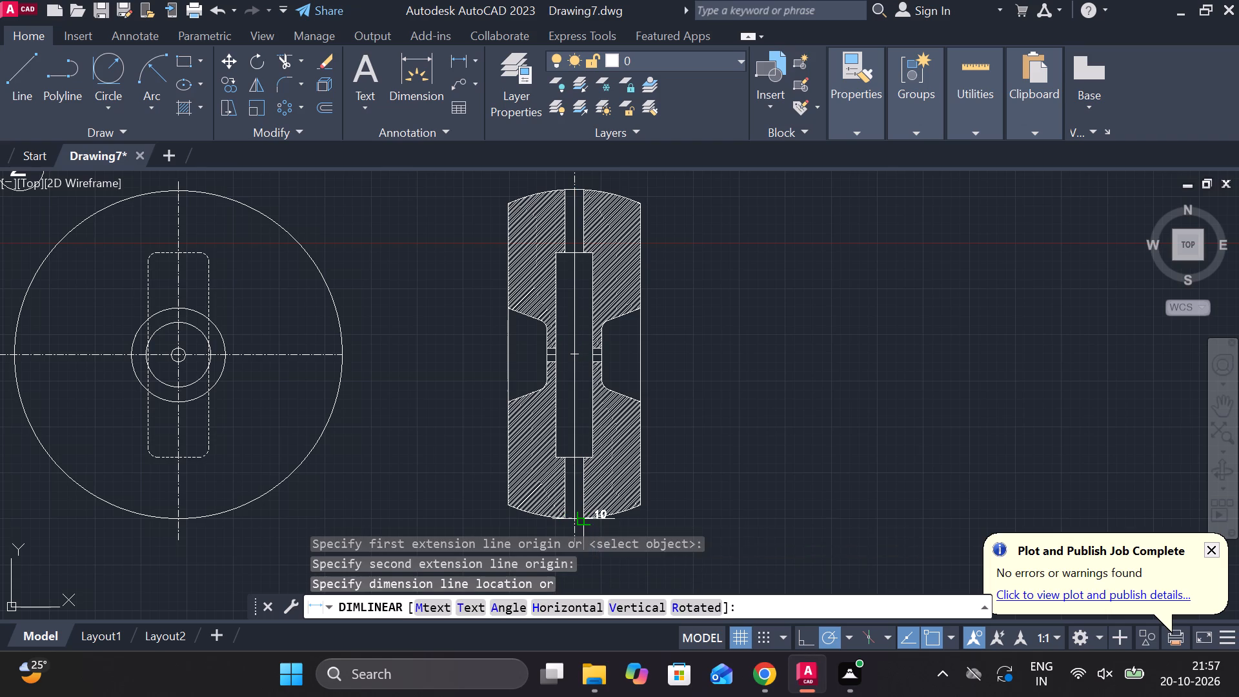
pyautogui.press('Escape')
# Add a vertical linear dimension for the side view's overall height, placed to the right of the view.
pyautogui.click(452, 57)
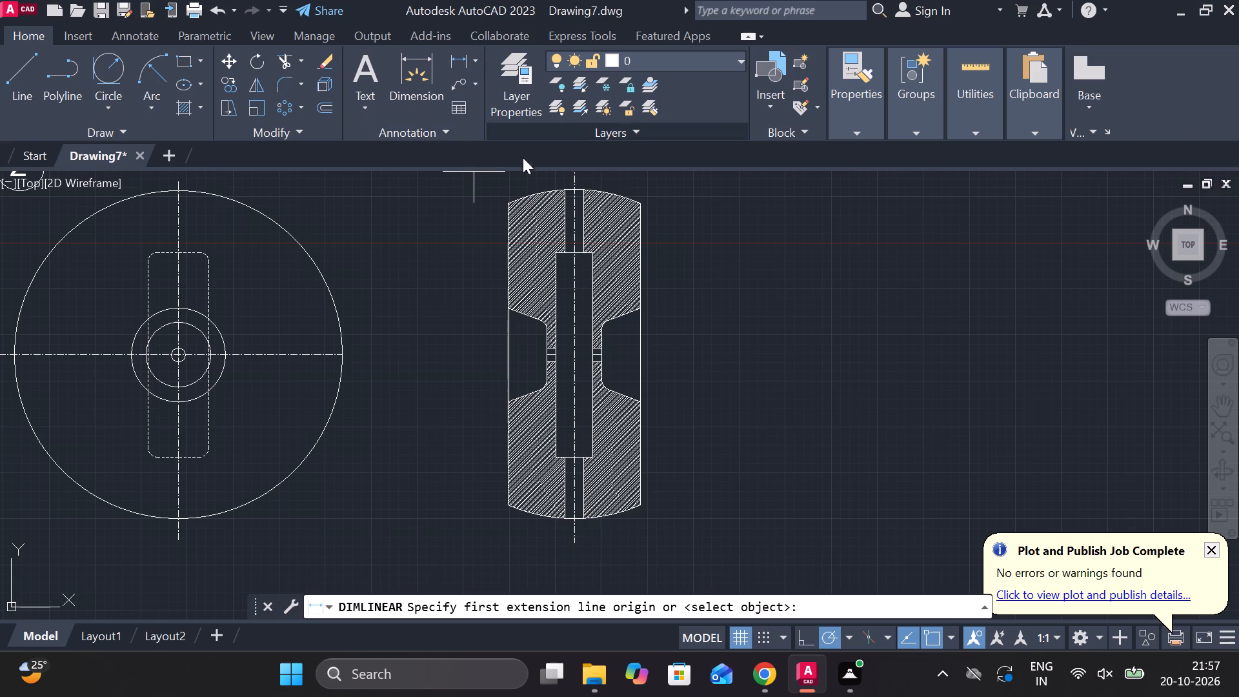
pyautogui.click(572, 182)
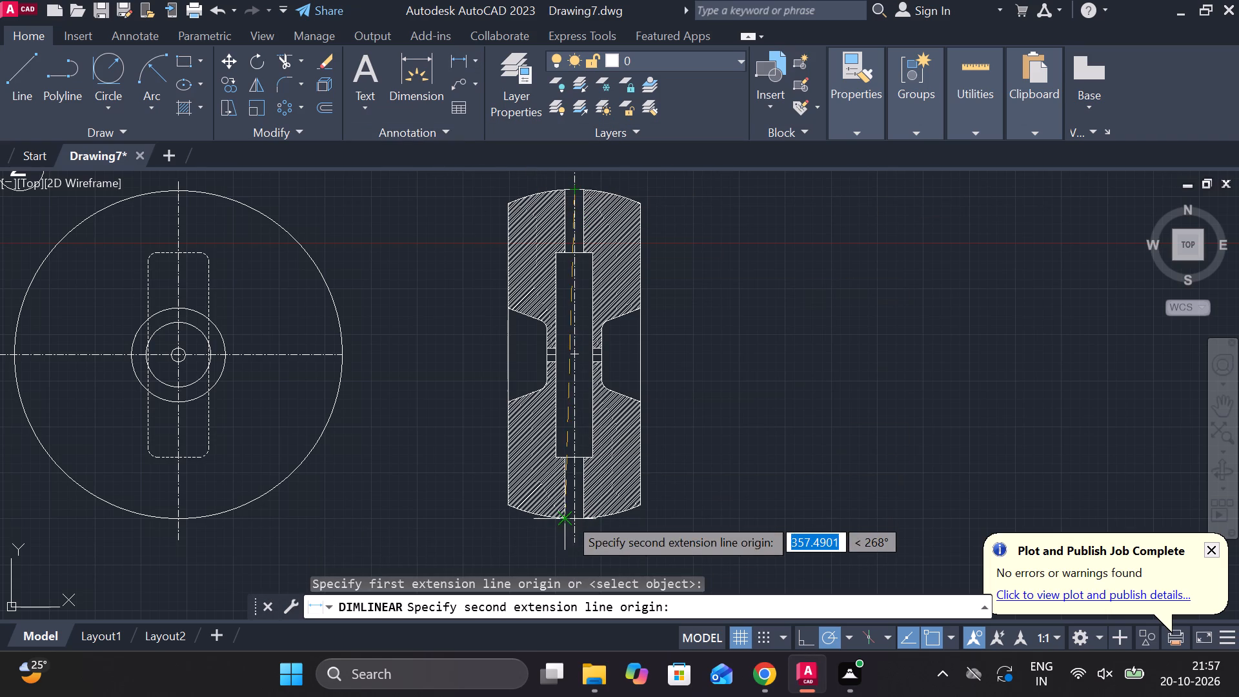
pyautogui.click(579, 520)
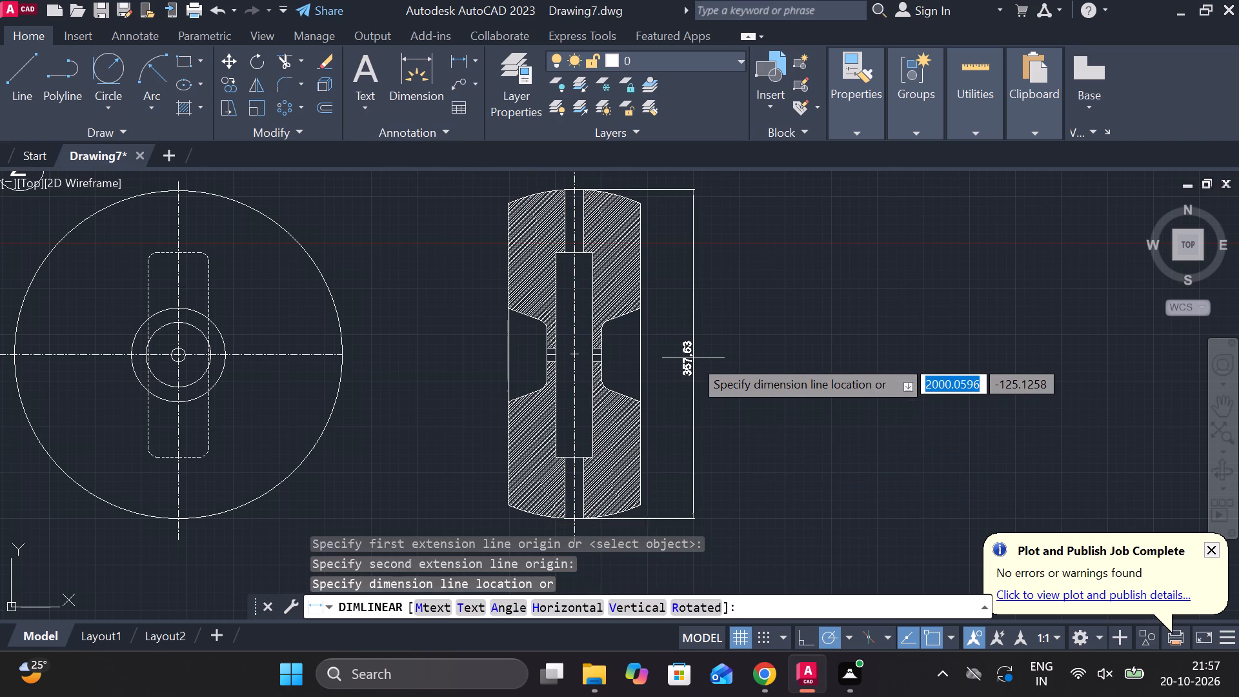
pyautogui.scroll(1, 693, 358)
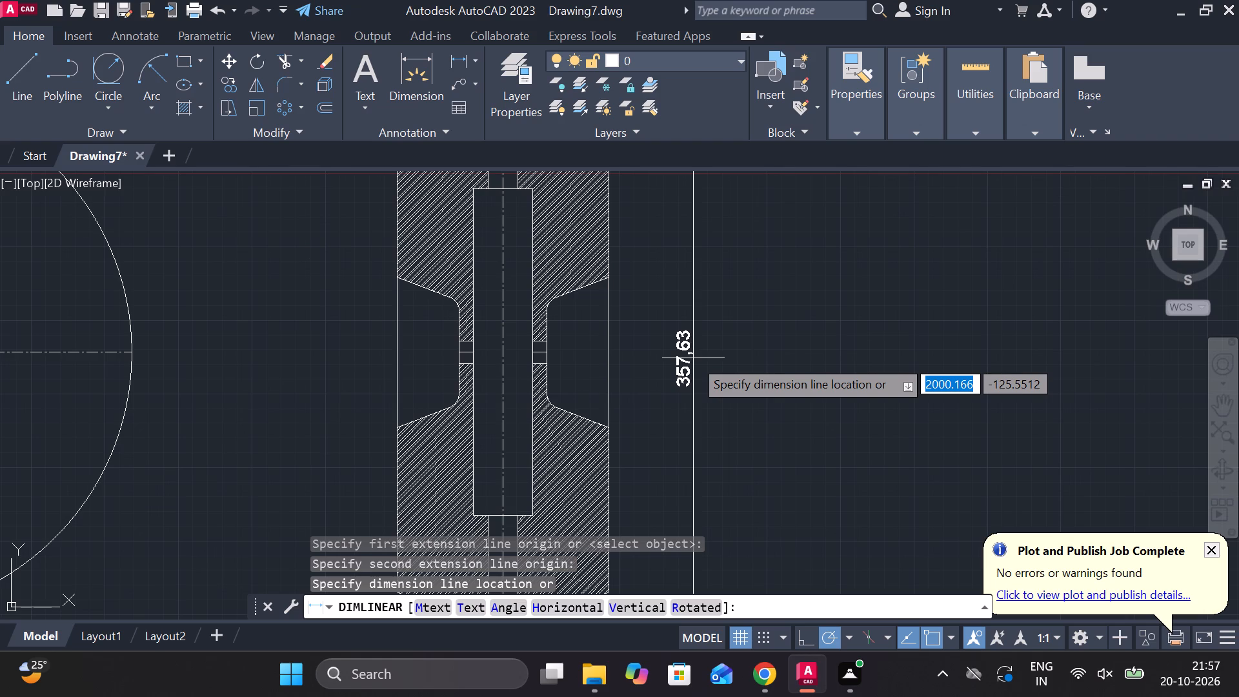
pyautogui.scroll(-2, 725, 336)
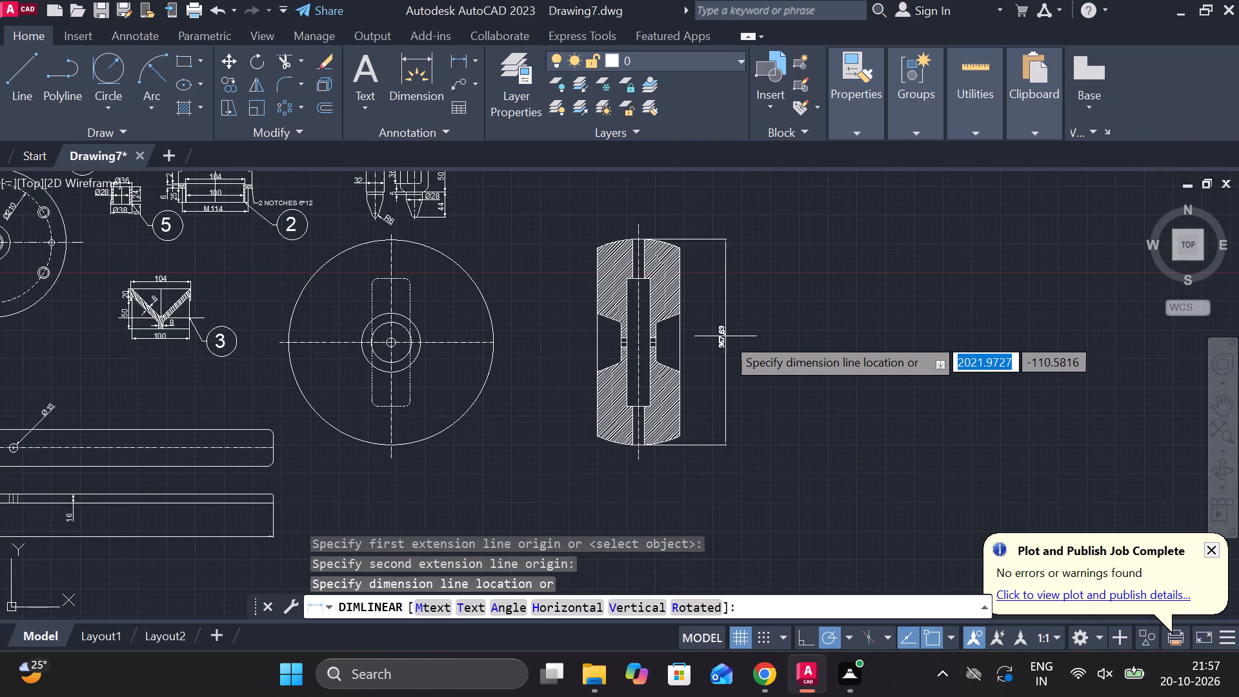
pyautogui.click(732, 334)
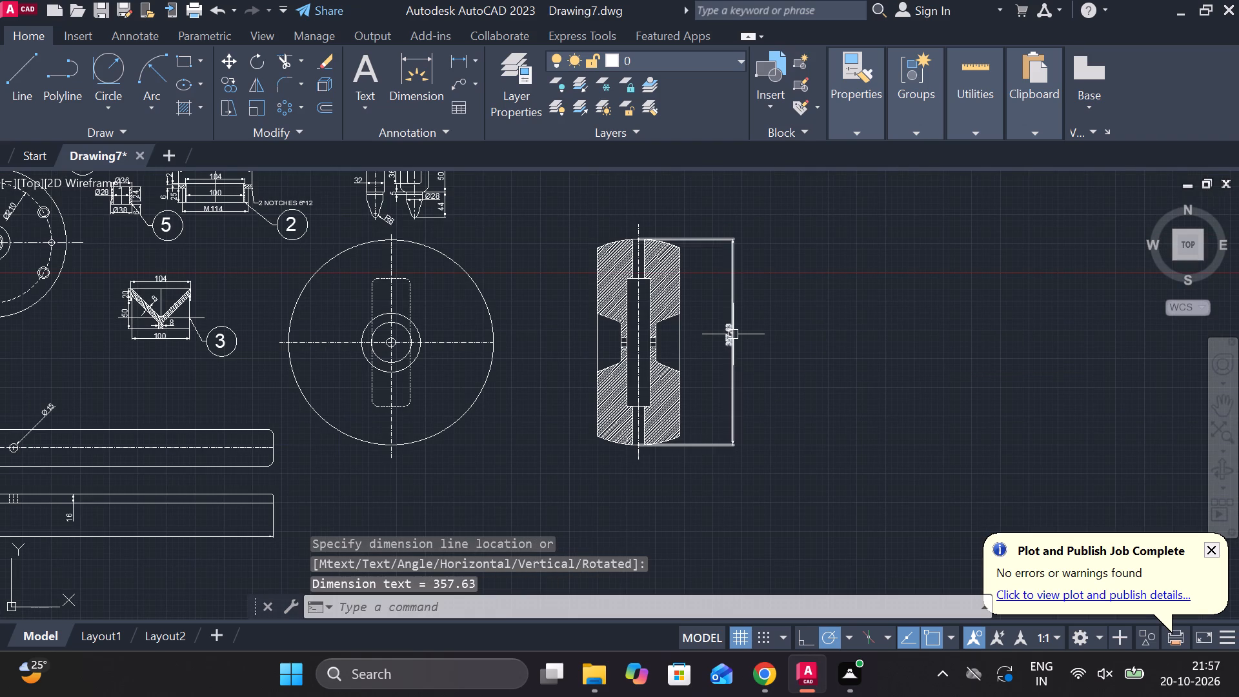
# Add a vertical linear dimension across the mouth of the right tapered recess, between the part and the overall height dimension.
pyautogui.scroll(1, 709, 347)
pyautogui.press('space')
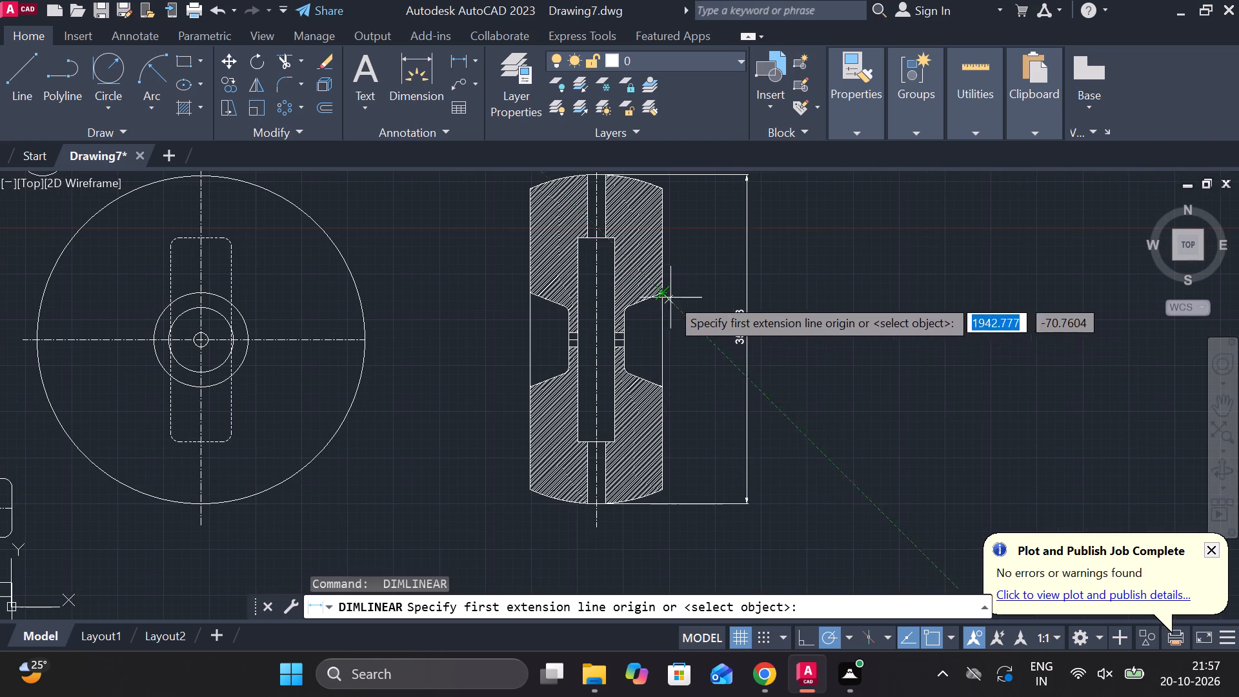
pyautogui.click(670, 297)
pyautogui.click(665, 389)
pyautogui.scroll(1, 699, 345)
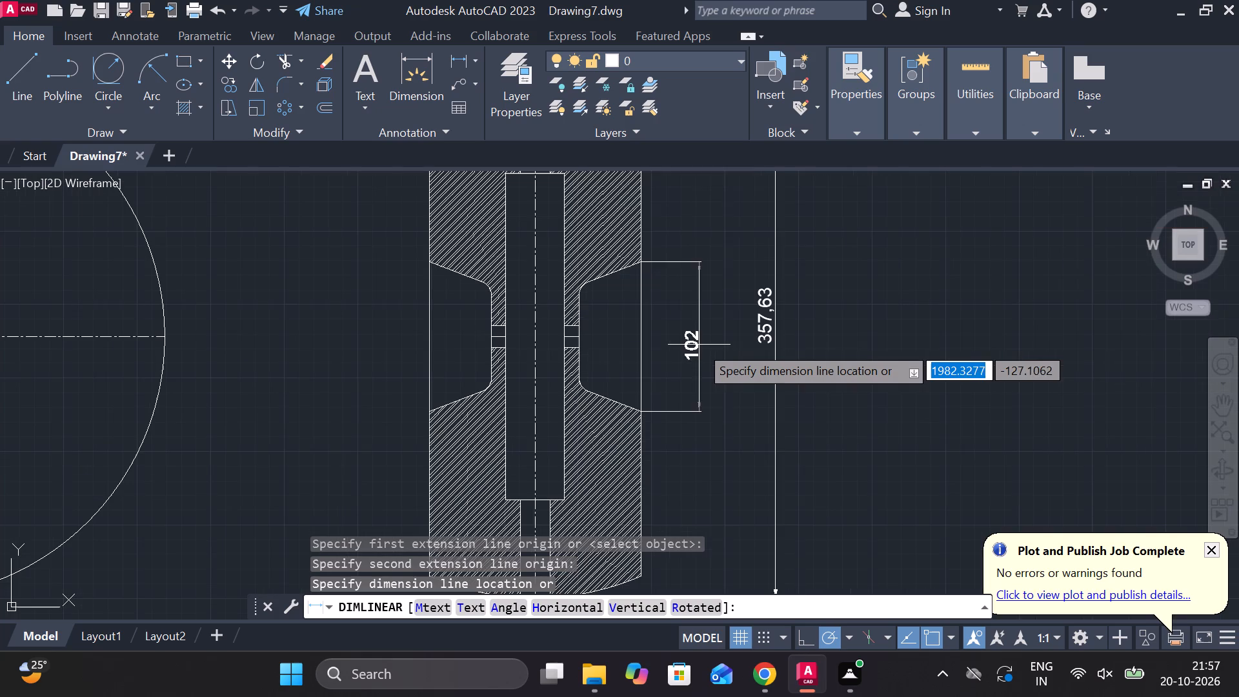
pyautogui.click(731, 321)
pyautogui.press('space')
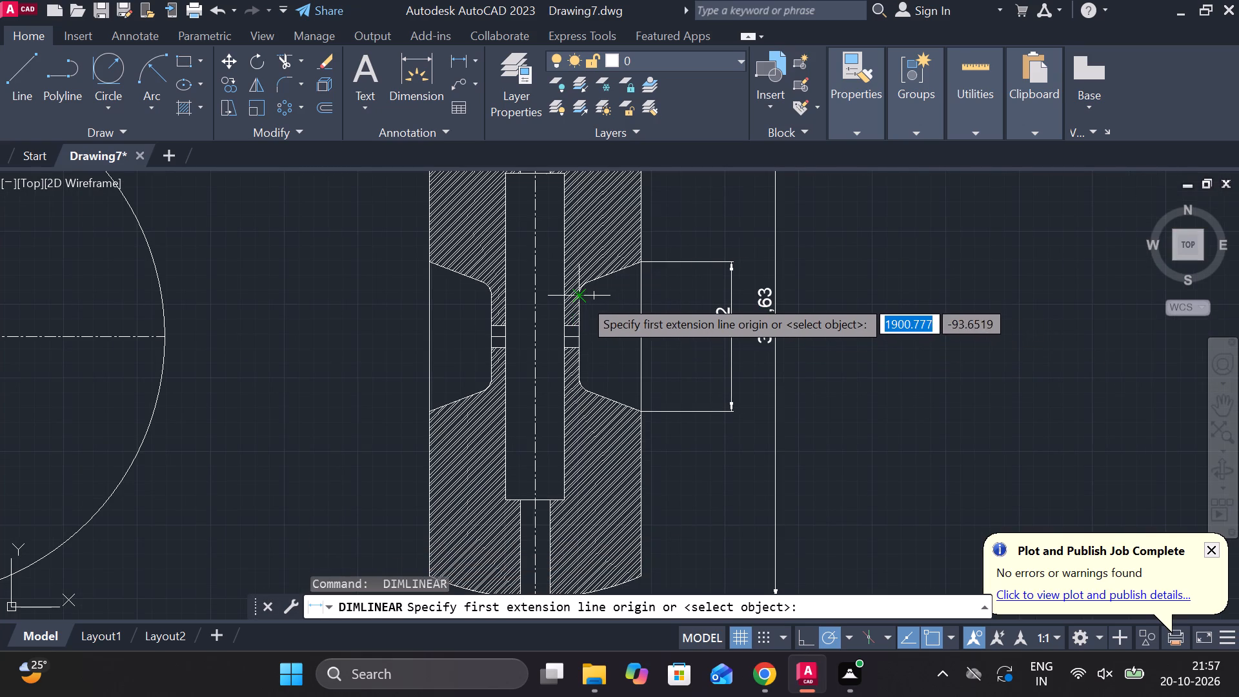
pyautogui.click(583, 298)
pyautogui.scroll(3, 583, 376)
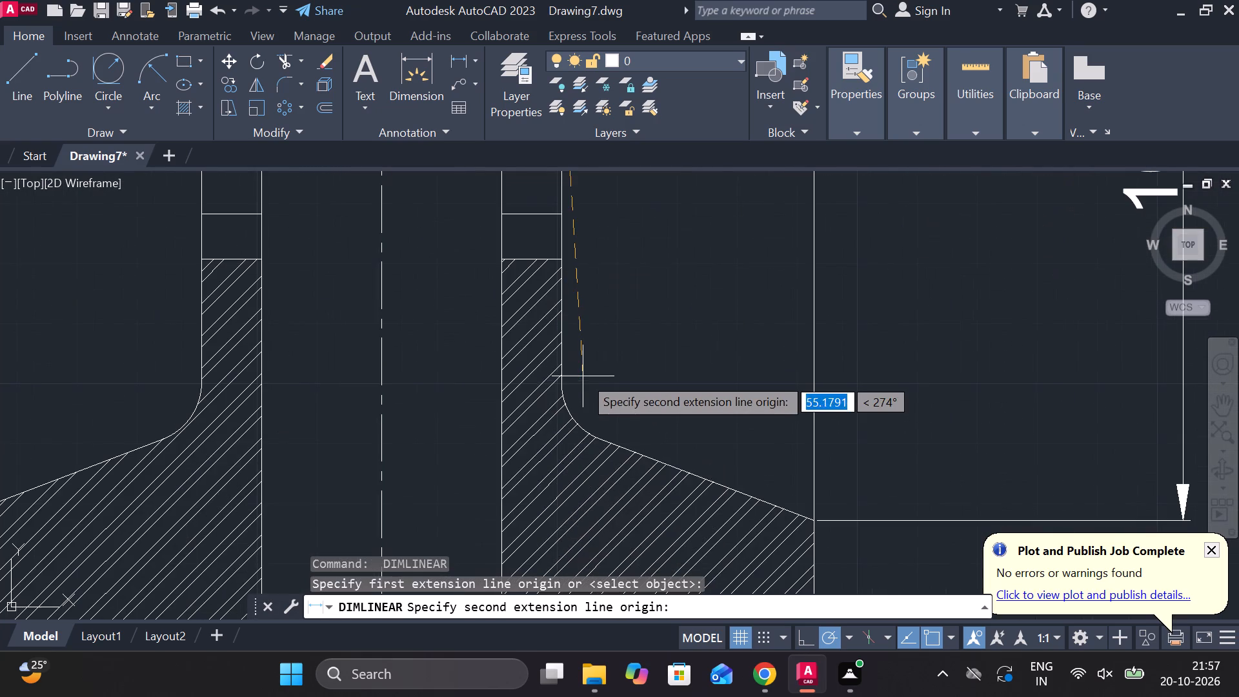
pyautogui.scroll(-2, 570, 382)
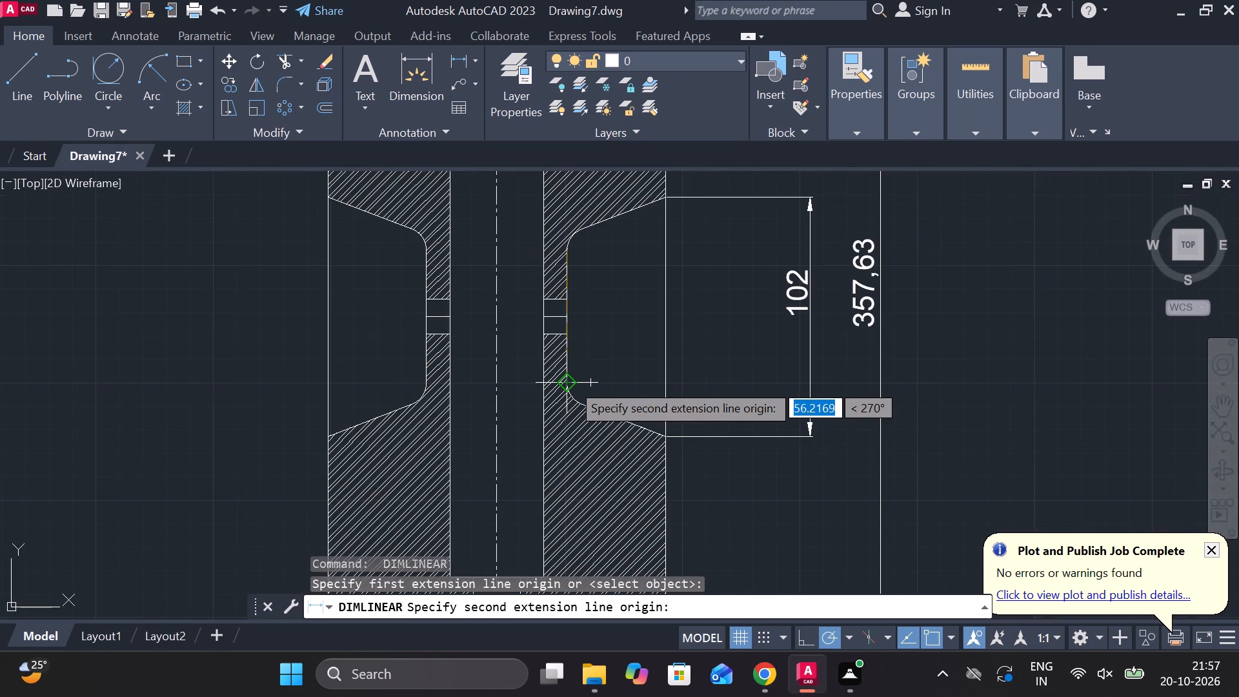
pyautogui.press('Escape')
# Add a vertical linear dimension for the small central hole in the right web, inside the recess dimension.
pyautogui.press('space')
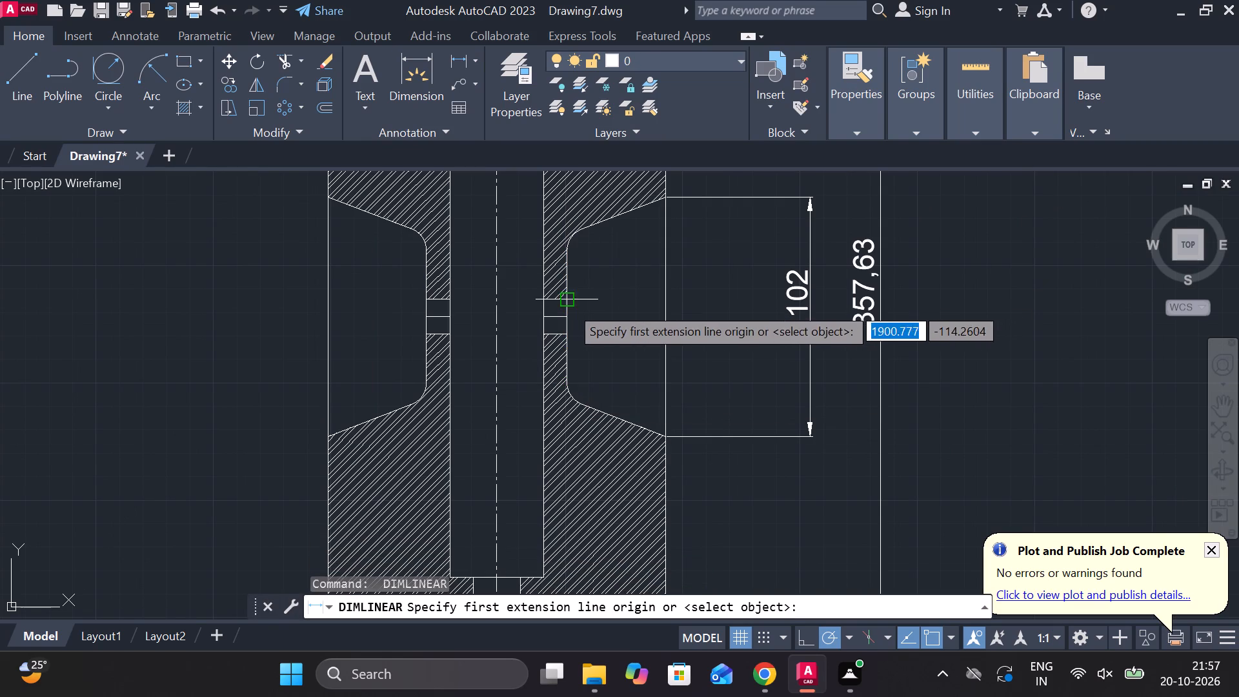
pyautogui.click(564, 305)
pyautogui.click(564, 332)
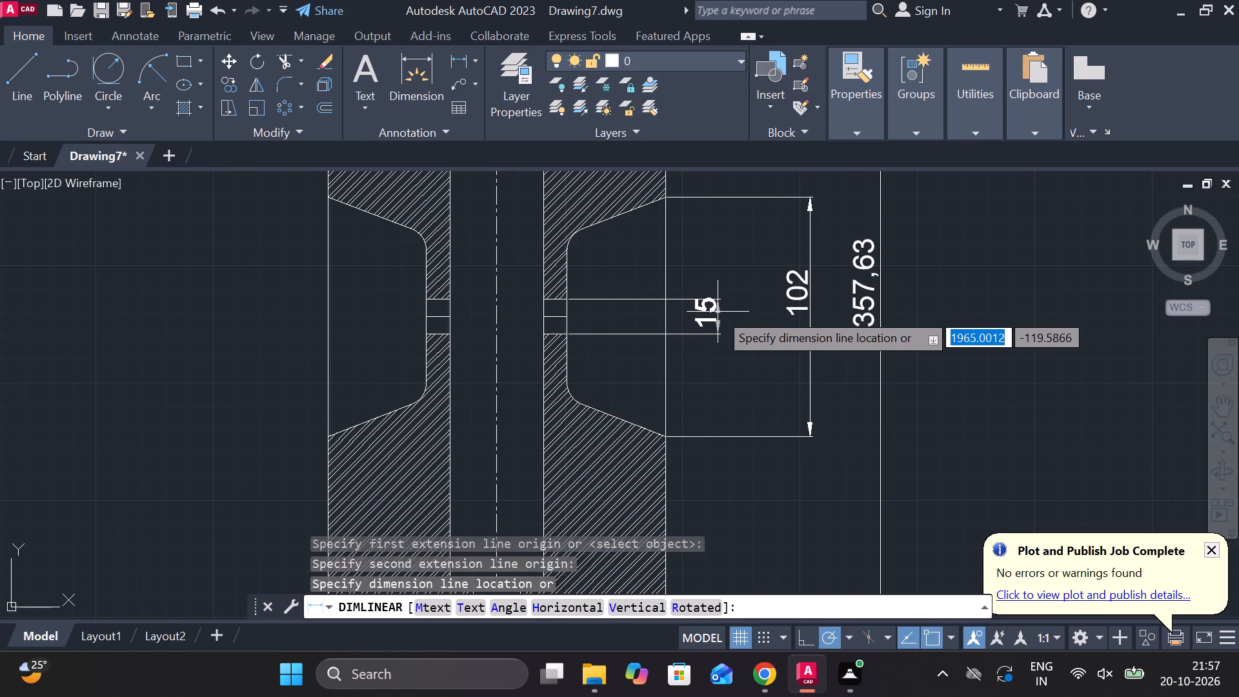
pyautogui.click(729, 315)
# Override the overall height dimension's text with Ø356.
pyautogui.scroll(-1, 783, 321)
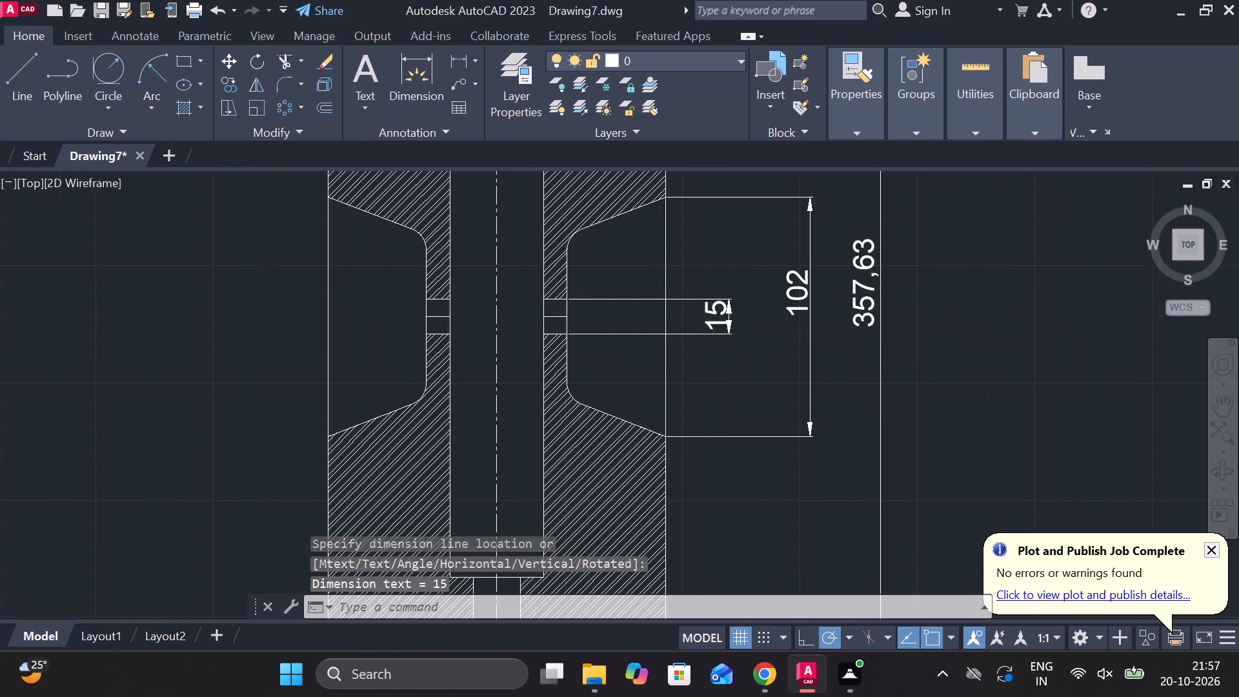
pyautogui.doubleClick(828, 302)
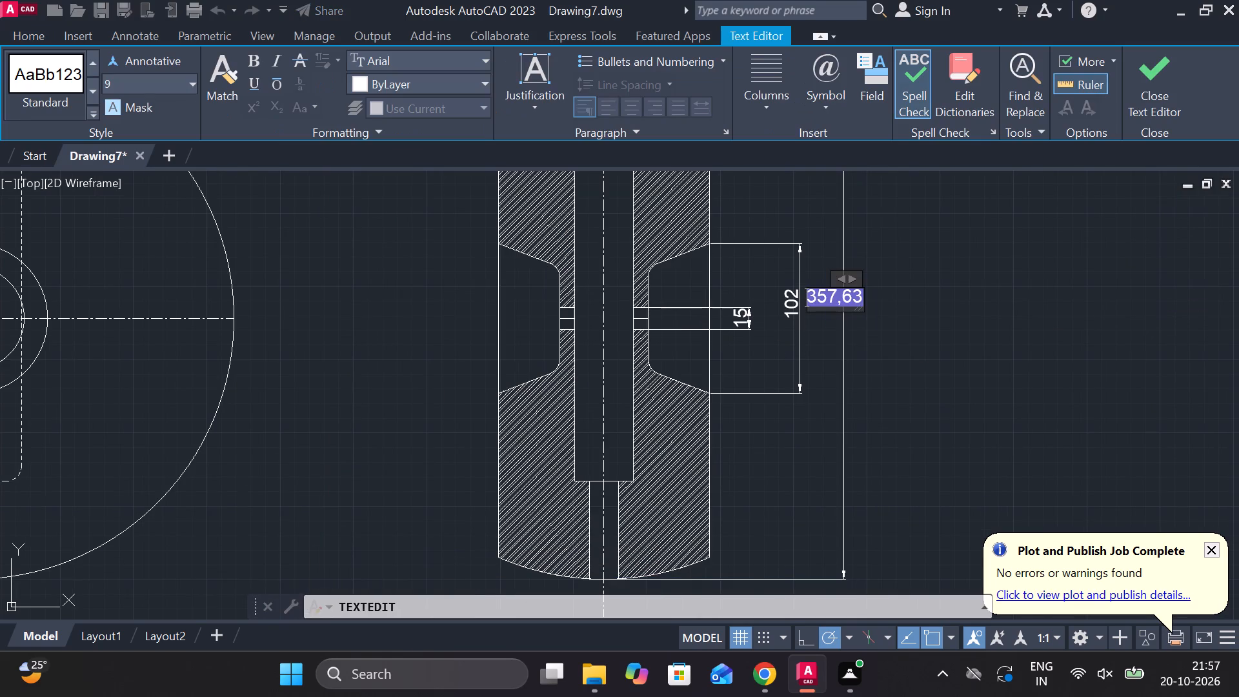
pyautogui.press('Right')
pyautogui.press('BackSpace')
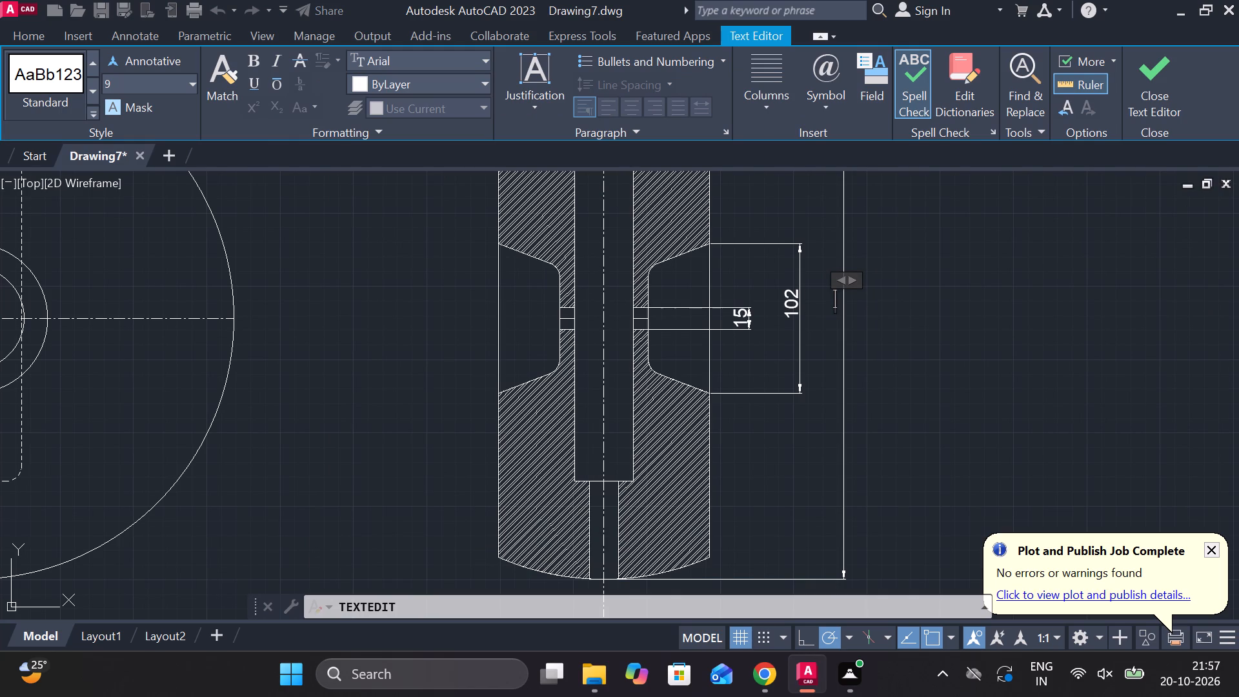
pyautogui.write('356')
pyautogui.press('Left')
pyautogui.press('Left')
pyautogui.press('Left')
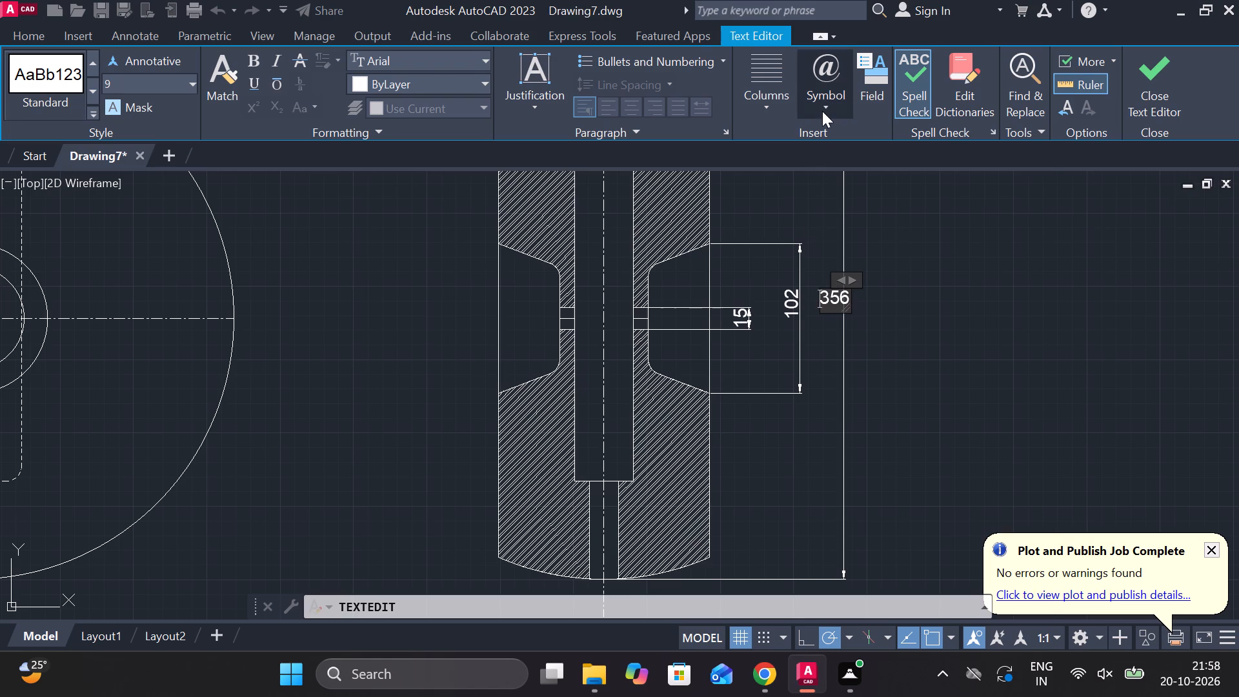
pyautogui.click(822, 111)
pyautogui.click(880, 182)
pyautogui.click(1146, 89)
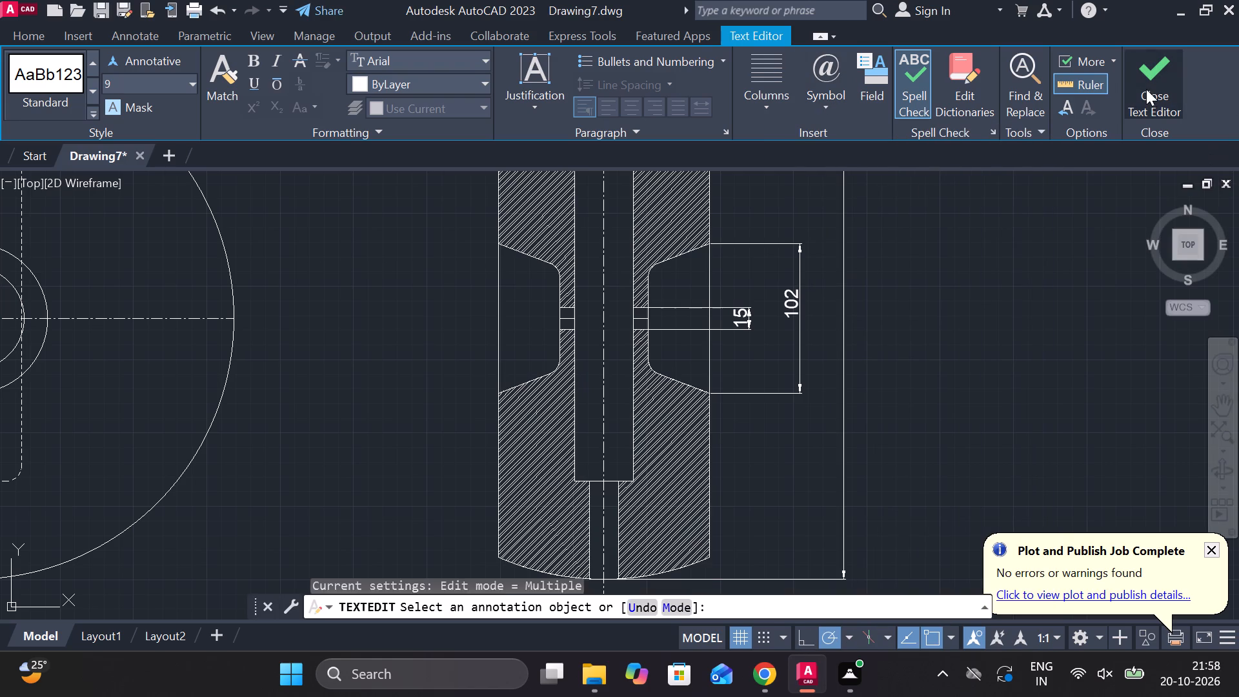
pyautogui.press('Escape')
# Add a diameter symbol before the 102 recess dimension's text.
pyautogui.doubleClick(797, 305)
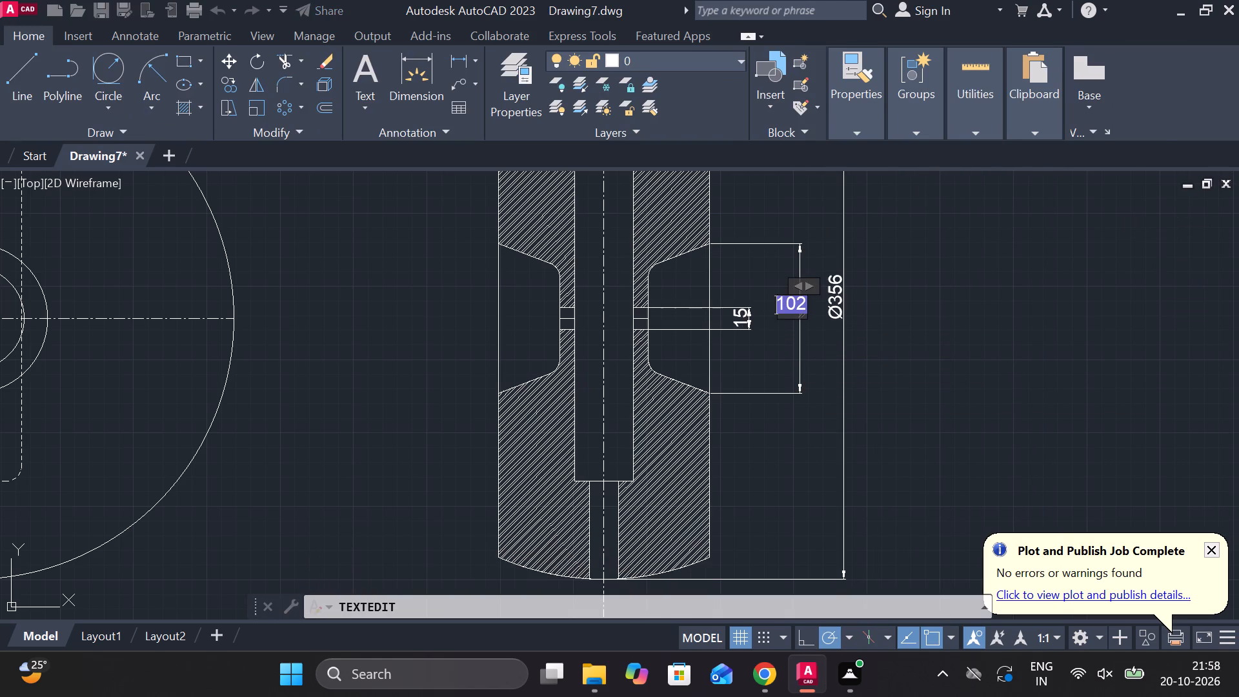
pyautogui.click(829, 109)
pyautogui.click(854, 194)
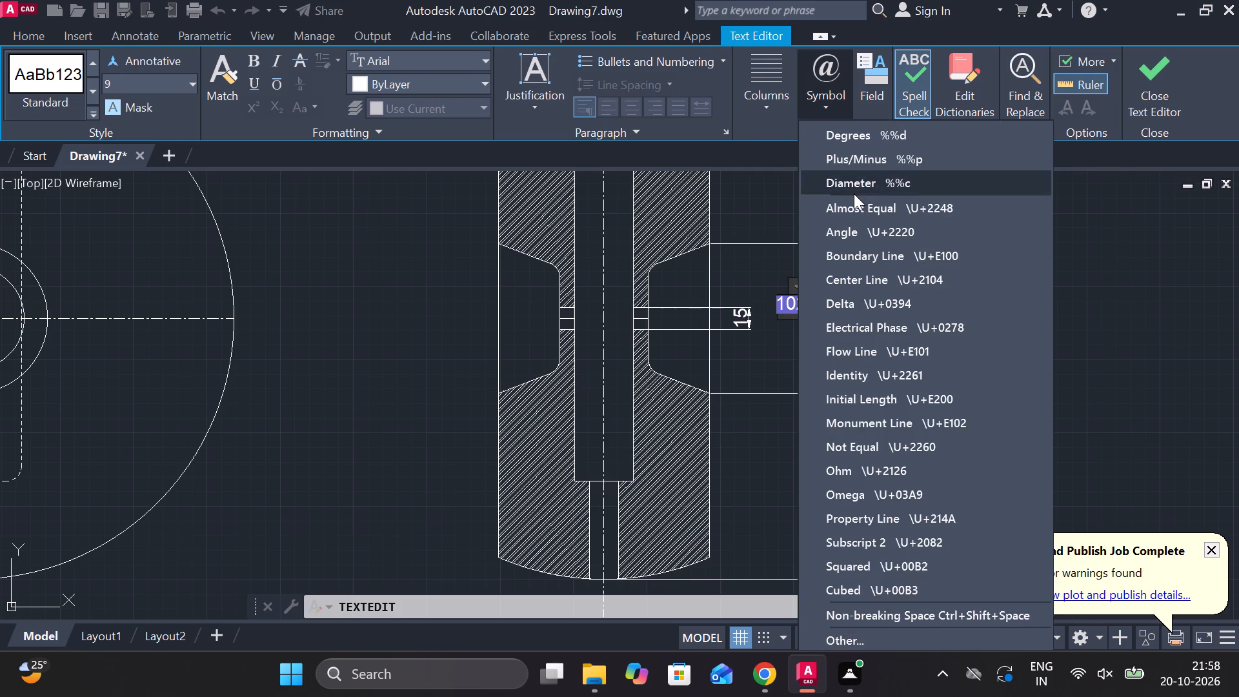
pyautogui.click(1153, 112)
pyautogui.press('Escape')
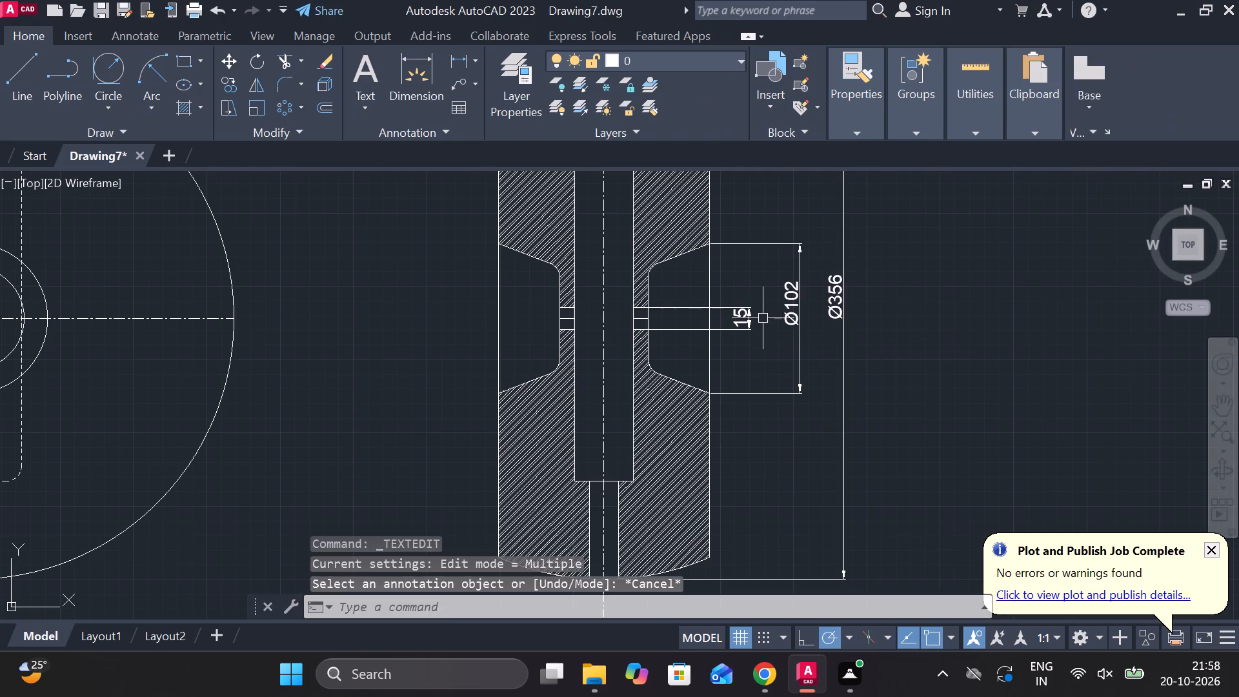
# Add a diameter symbol before the 15 hole dimension's text.
pyautogui.scroll(2, 763, 318)
pyautogui.doubleClick(707, 318)
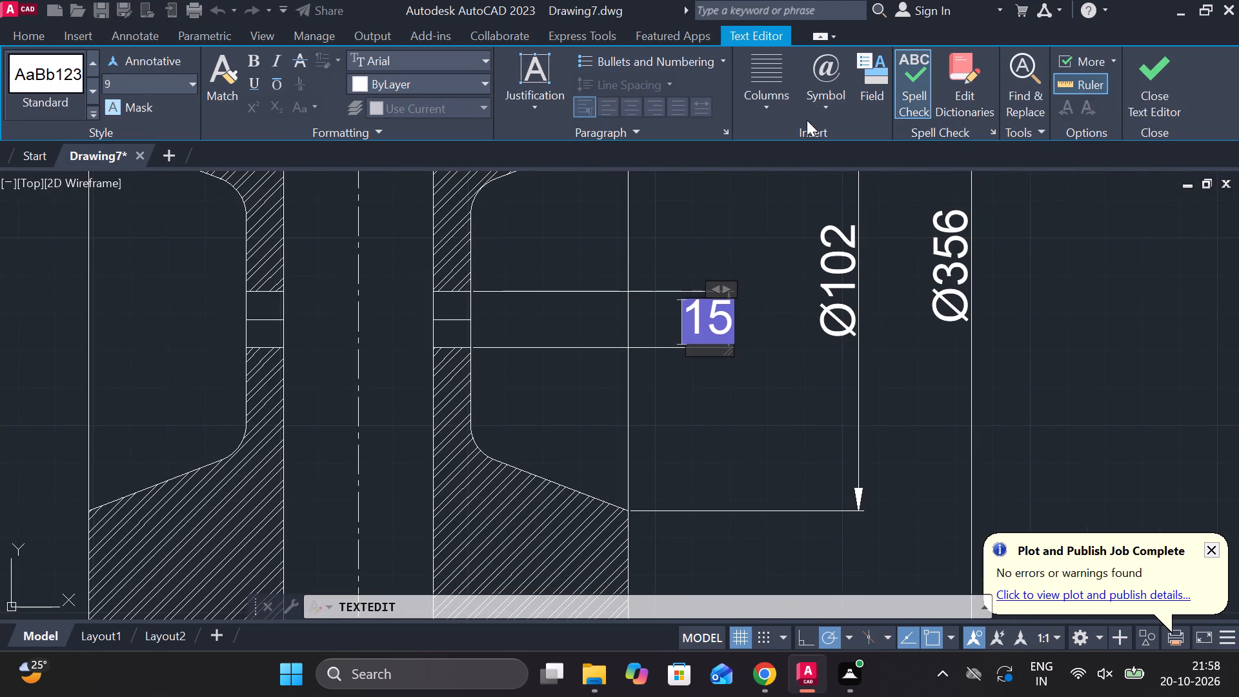
pyautogui.click(821, 105)
pyautogui.click(853, 187)
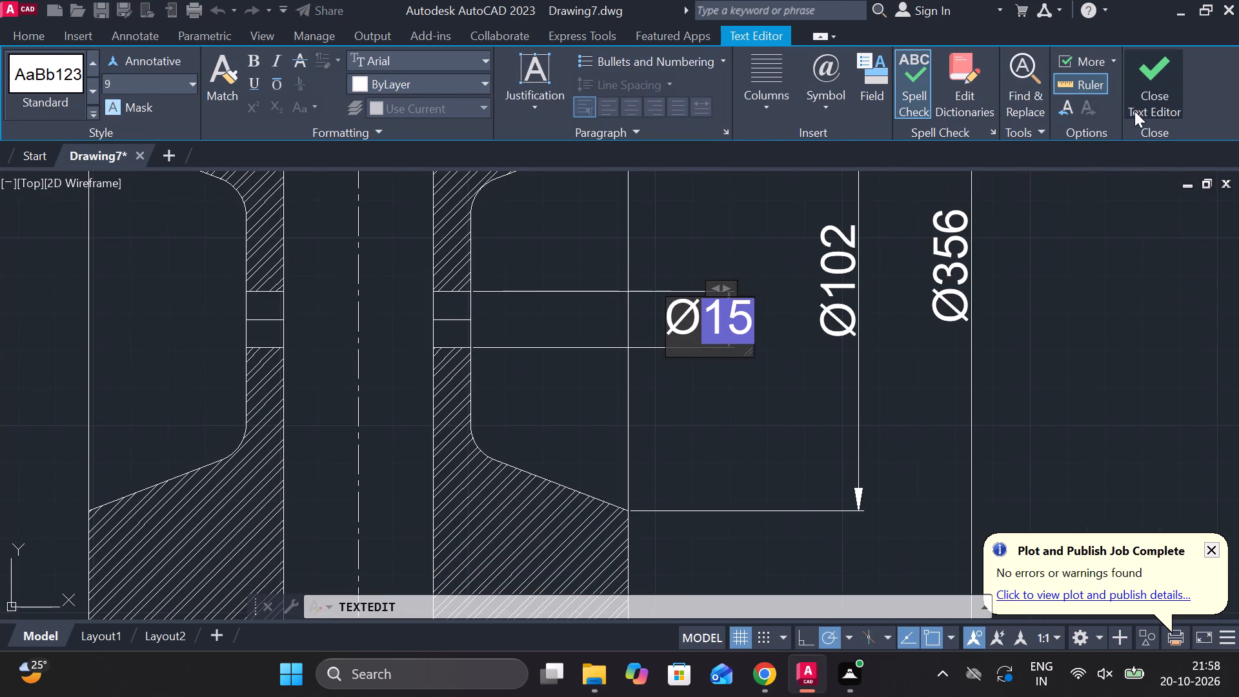
pyautogui.click(1134, 111)
pyautogui.press('Escape')
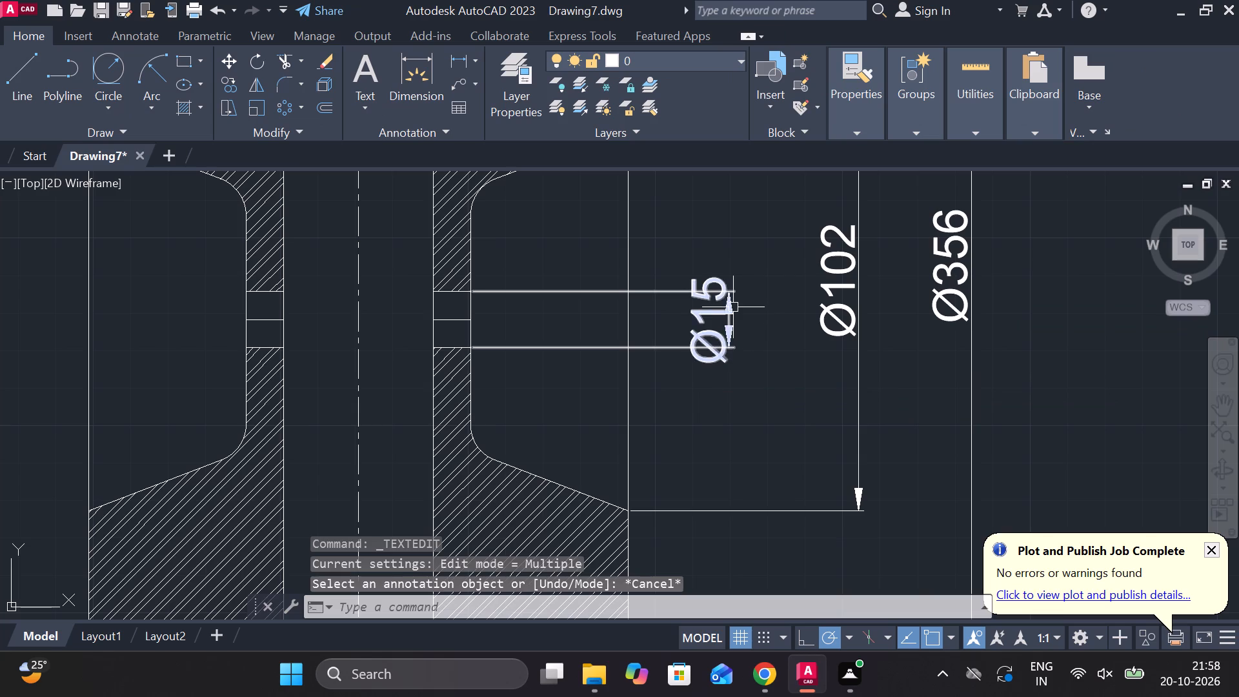
# Move the Ø15 dimension text down its dimension line, clear of the extension lines.
pyautogui.click(732, 307)
pyautogui.click(726, 319)
pyautogui.click(724, 363)
pyautogui.scroll(-2, 764, 363)
pyautogui.scroll(-1, 688, 387)
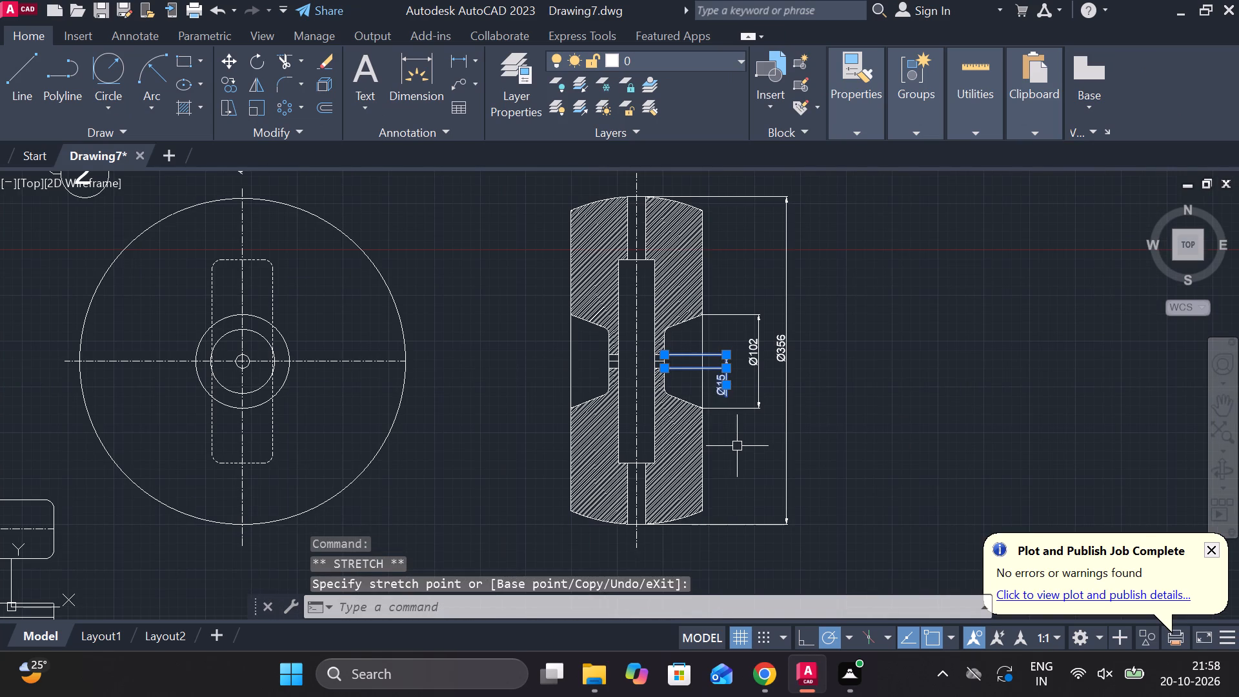
pyautogui.moveTo(738, 447); pyautogui.dragTo(733, 411, button='middle')
pyautogui.press('Escape')
# Add a horizontal linear dimension for the side view's overall width, placed below the view.
pyautogui.click(454, 59)
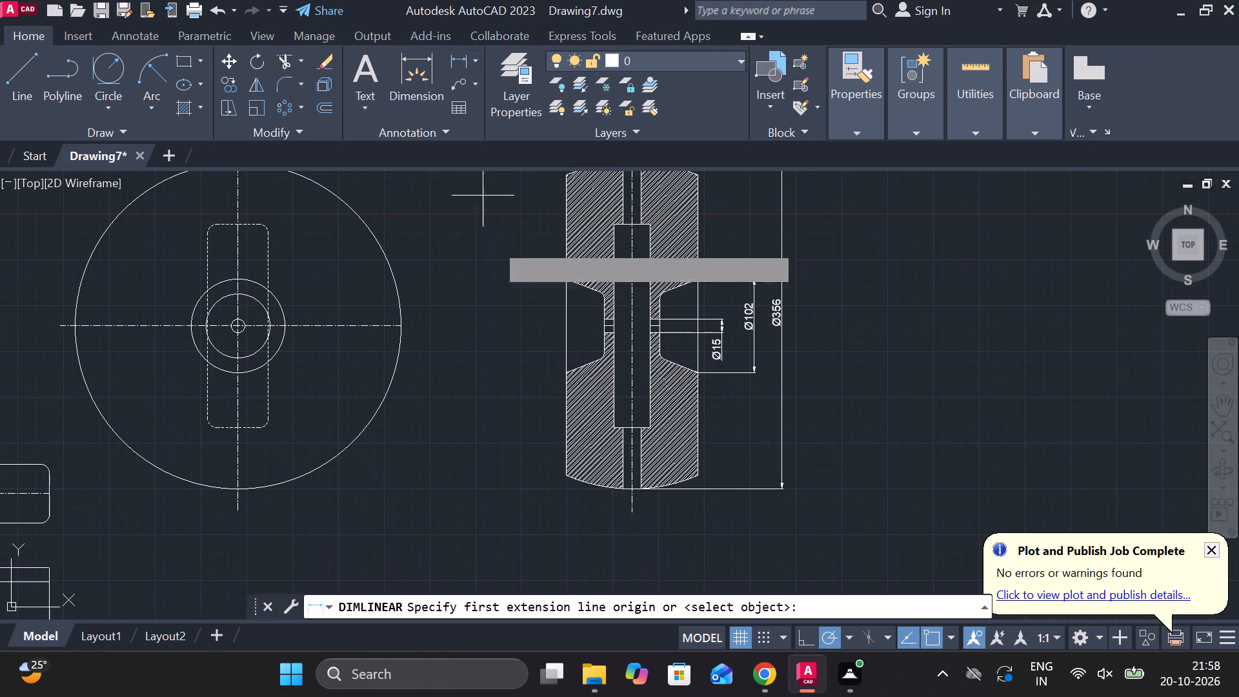
pyautogui.click(564, 431)
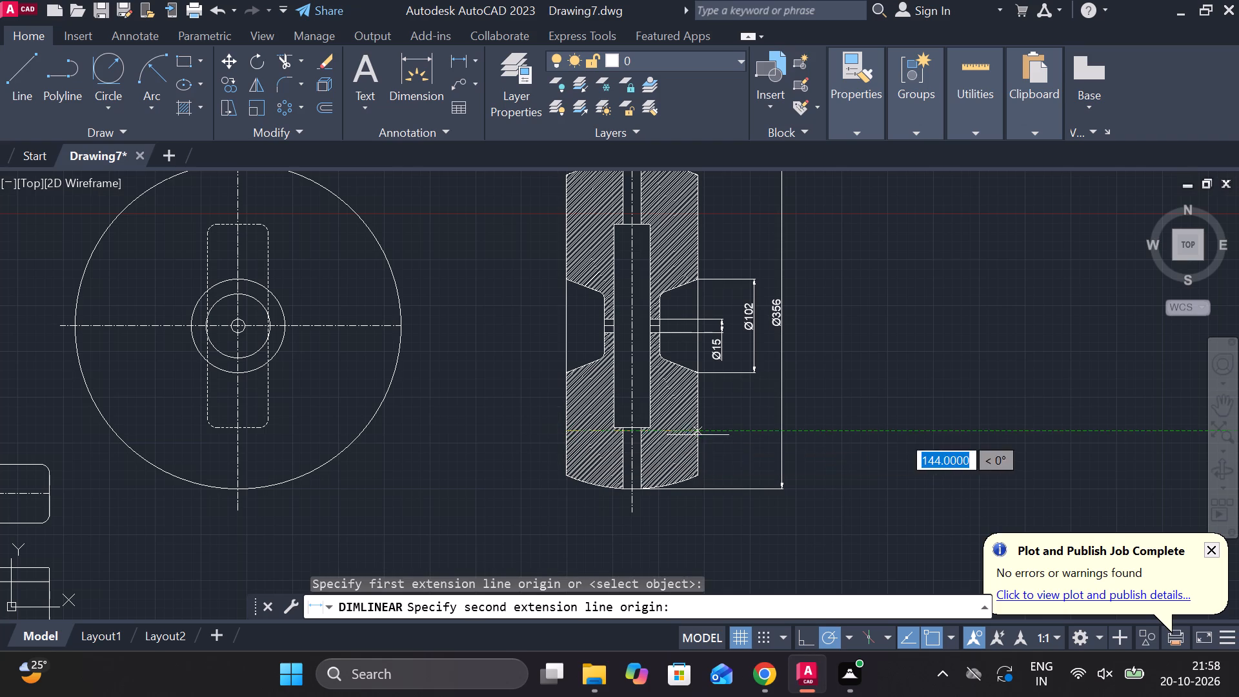
pyautogui.click(704, 431)
pyautogui.moveTo(639, 520); pyautogui.dragTo(621, 465, button='middle')
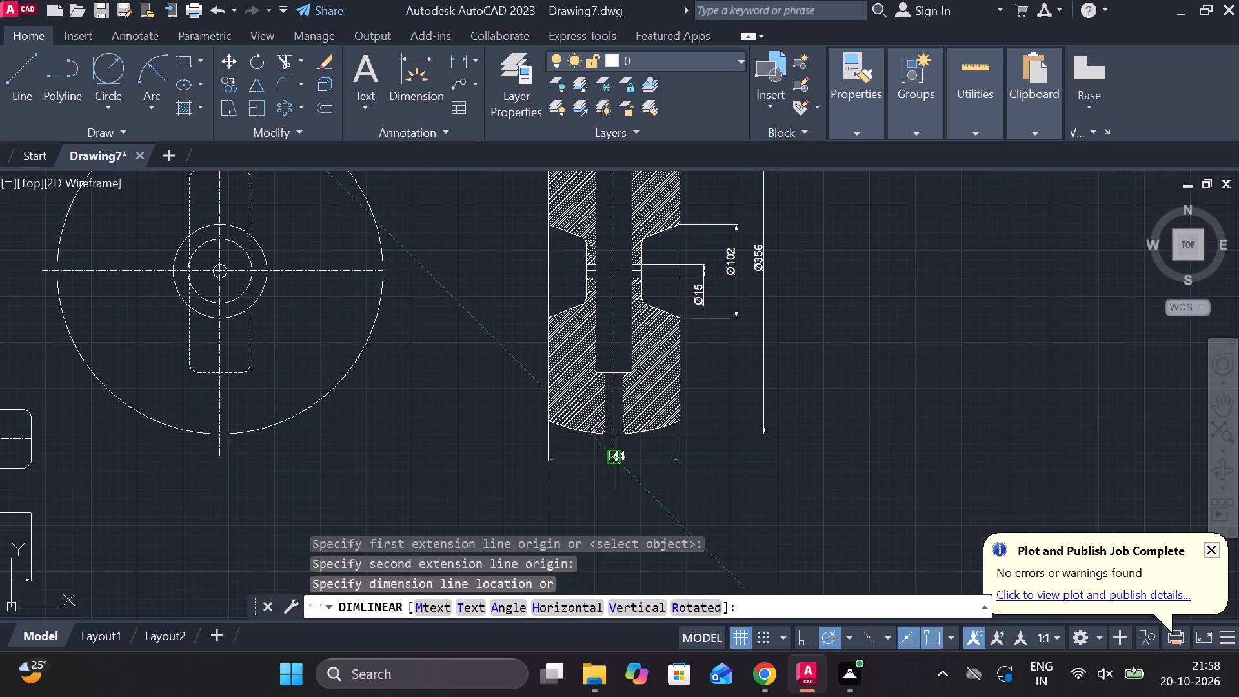
pyautogui.click(611, 475)
# Stretch the right end of the front view's horizontal centre line through the side view and past its Ø356 dimension.
pyautogui.scroll(-2, 694, 457)
pyautogui.scroll(1, 583, 425)
pyautogui.moveTo(585, 425); pyautogui.dragTo(608, 439, button='middle')
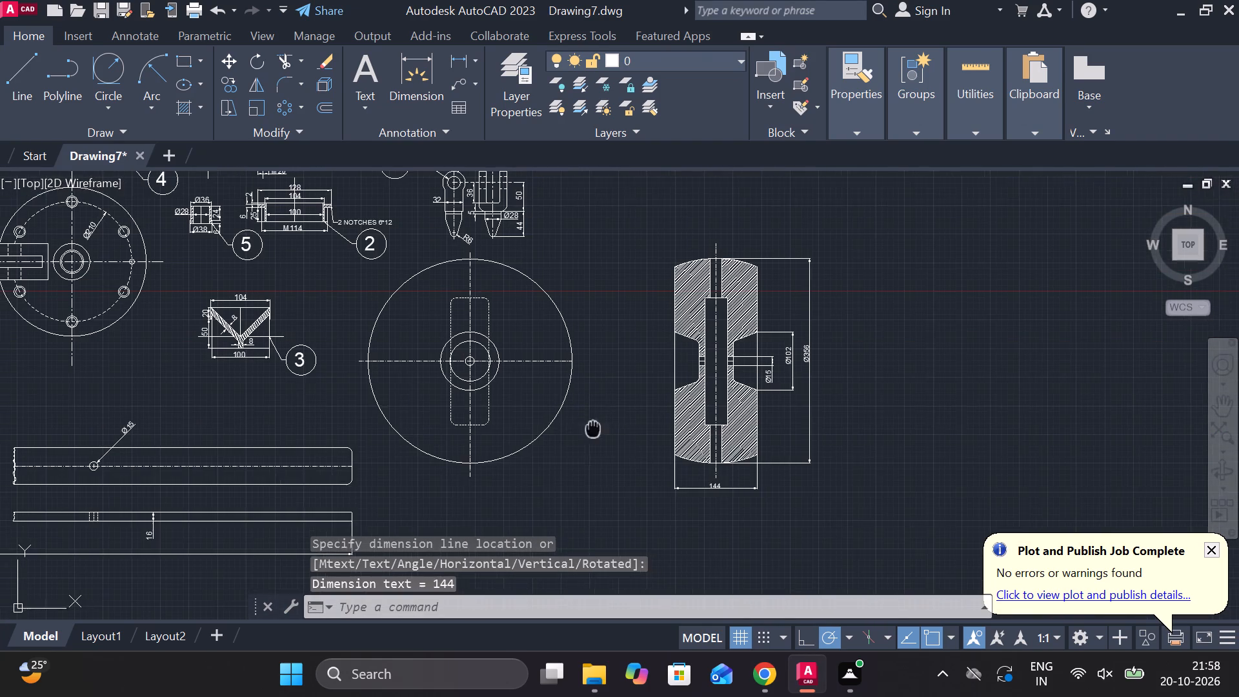
pyautogui.moveTo(608, 439); pyautogui.dragTo(621, 453, button='middle')
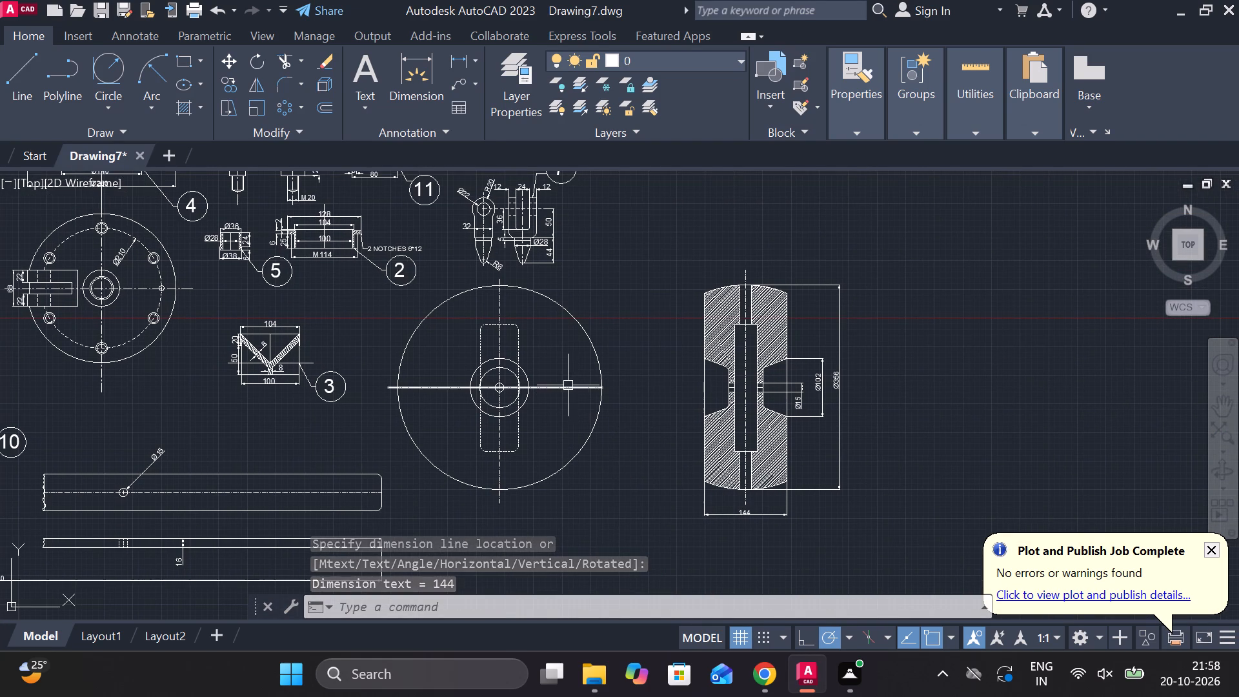
pyautogui.click(568, 385)
pyautogui.click(601, 389)
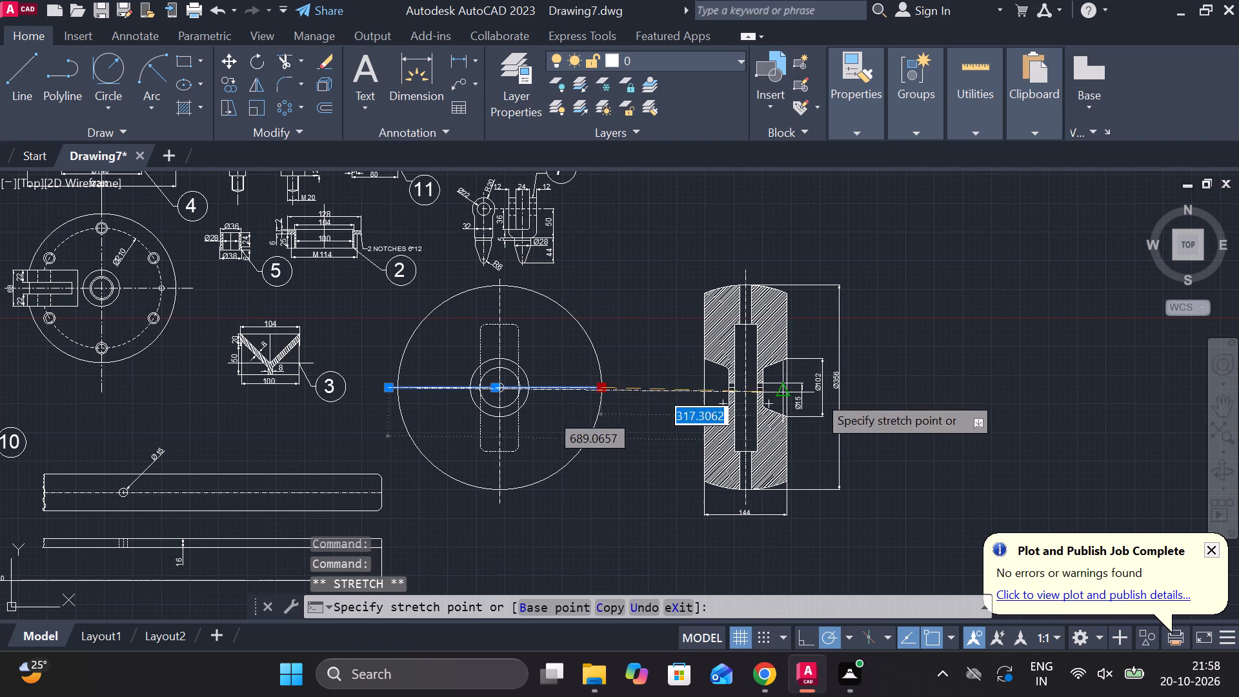
pyautogui.click(869, 390)
pyautogui.press('Escape')
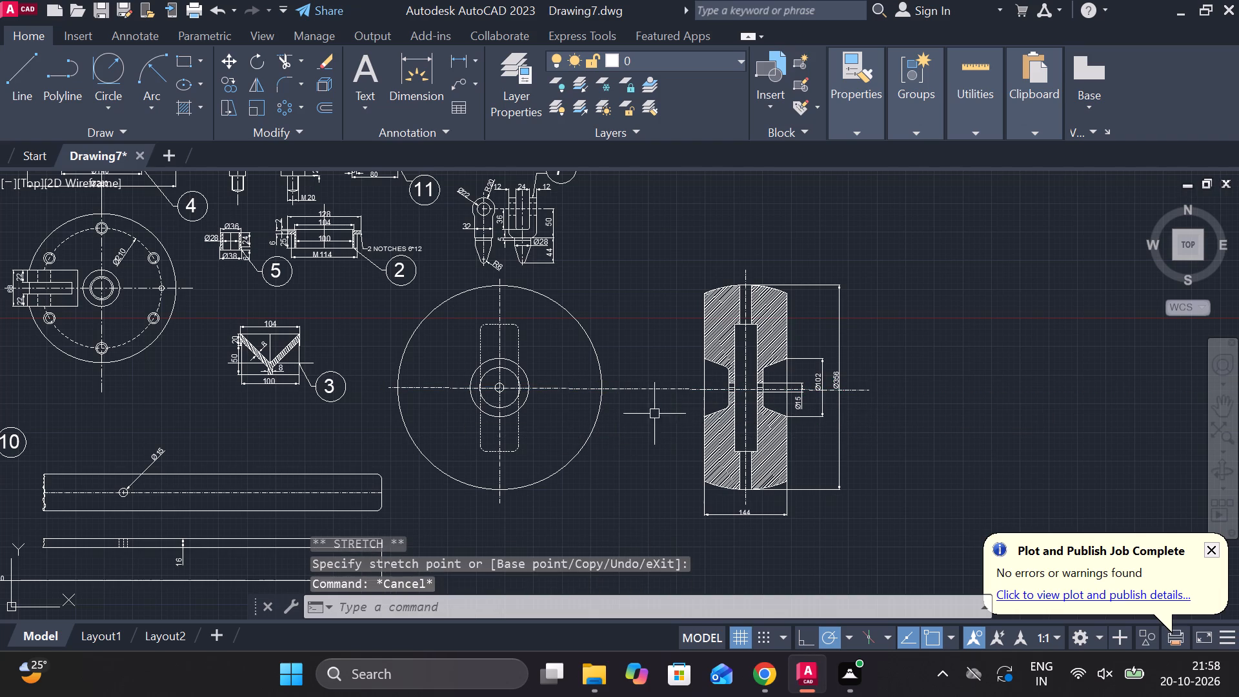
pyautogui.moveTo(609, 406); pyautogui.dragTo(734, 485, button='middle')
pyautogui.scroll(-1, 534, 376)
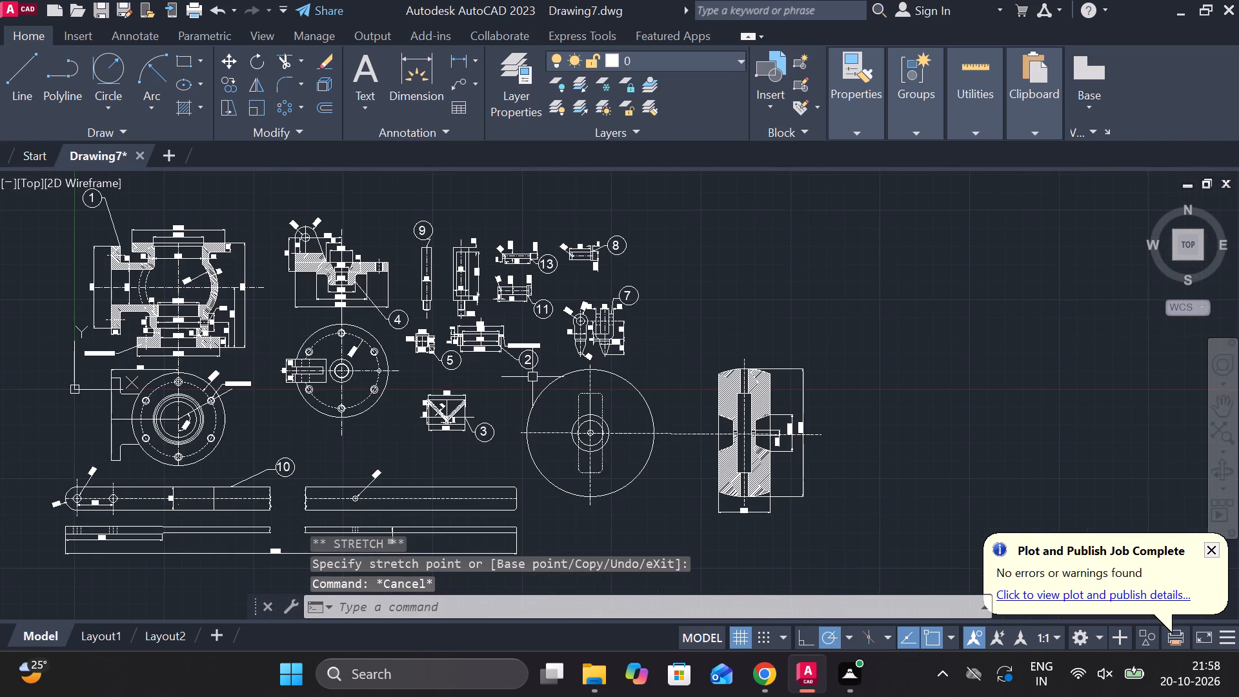
# Move the front view's circles, dashed slot and lower vertical centre line horizontally along the centre line, closer to the hatched side view.
pyautogui.click(521, 376)
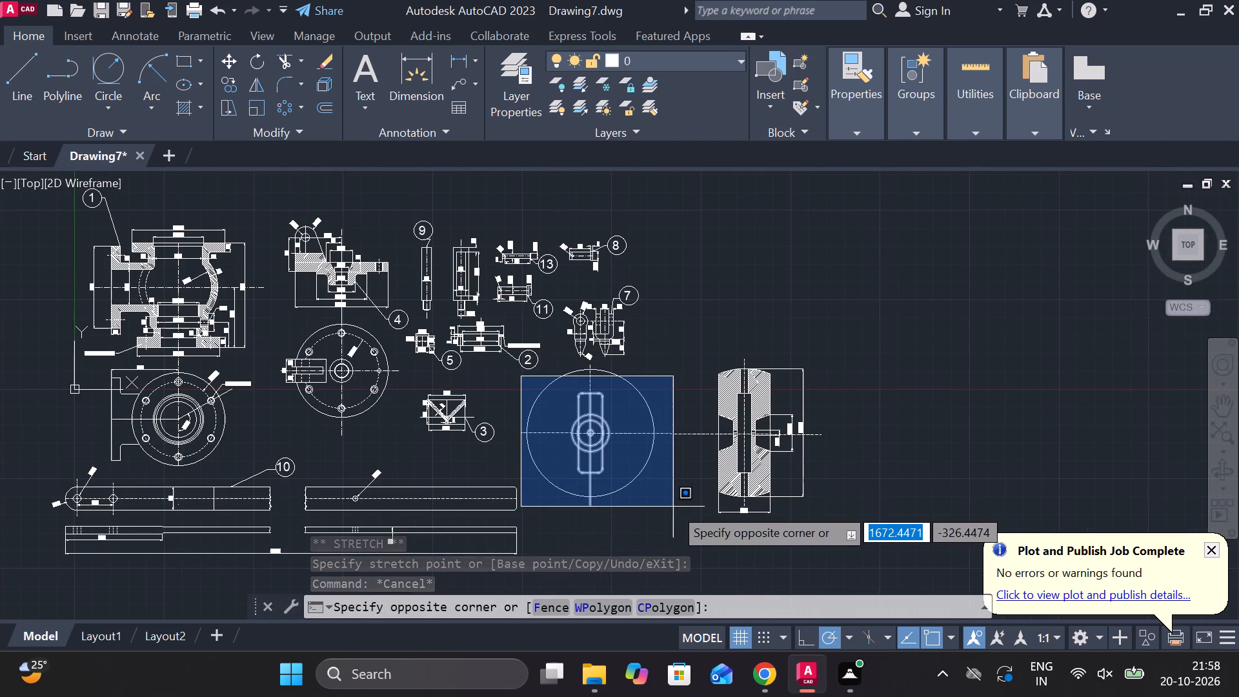
pyautogui.click(673, 507)
pyautogui.scroll(1, 668, 480)
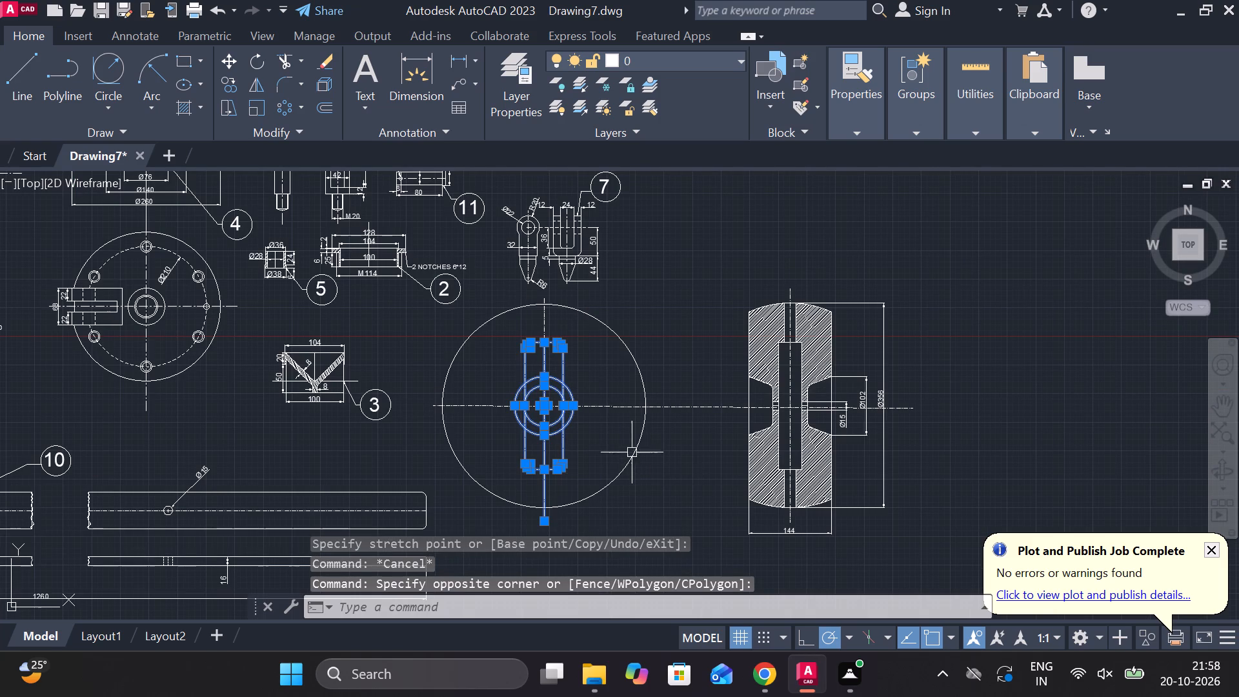
pyautogui.click(634, 453)
pyautogui.press('m')
pyautogui.press('Return')
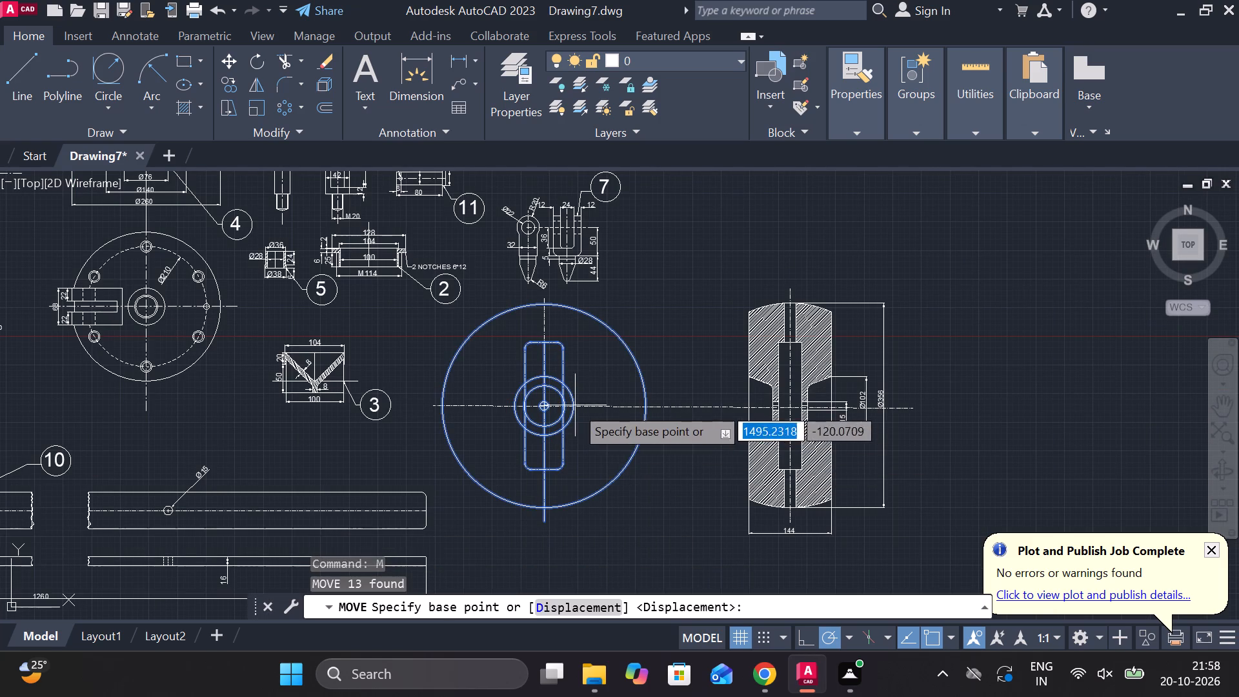
pyautogui.scroll(2, 530, 414)
pyautogui.click(565, 401)
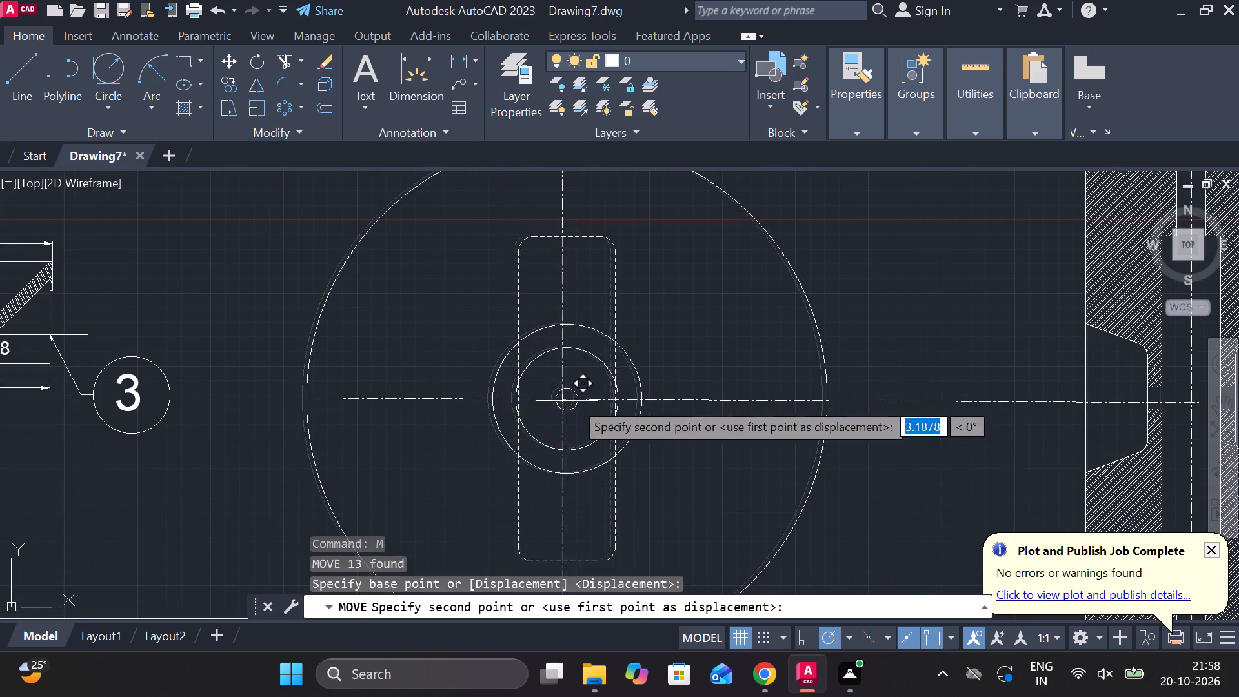
pyautogui.click(681, 404)
pyautogui.scroll(-1, 743, 404)
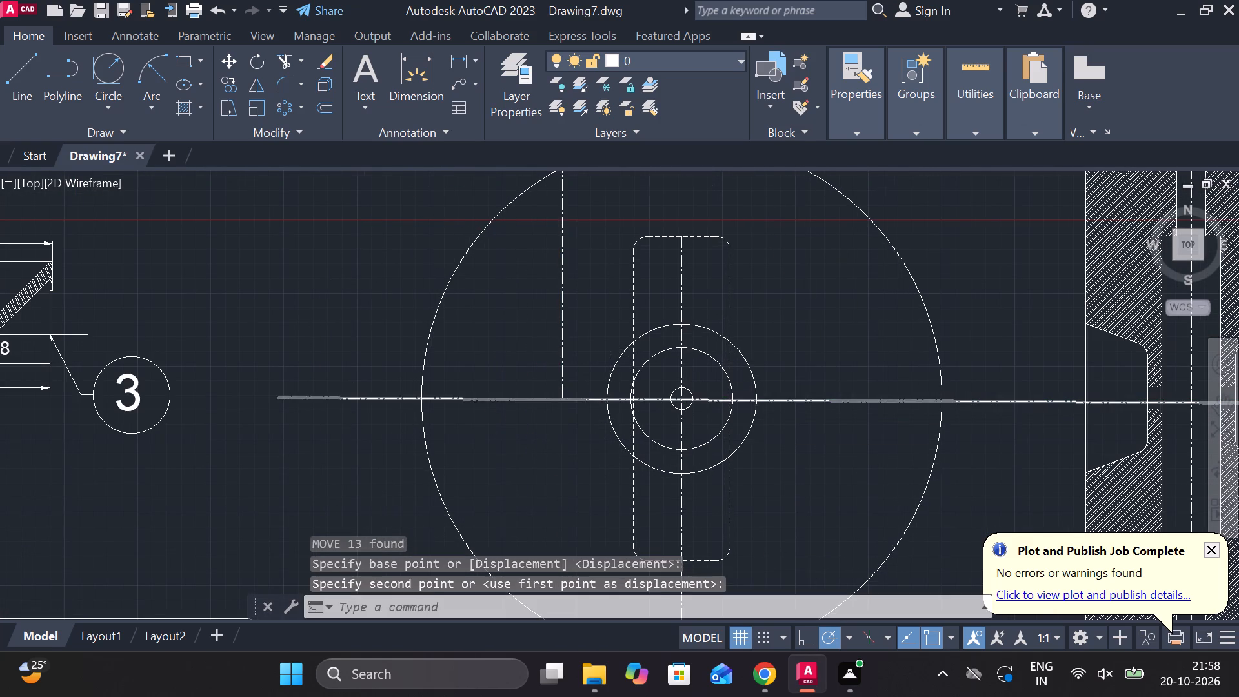
pyautogui.press('Escape')
# Erase the upper half of the vertical centre line left behind at the front view's former centre.
pyautogui.click(630, 321)
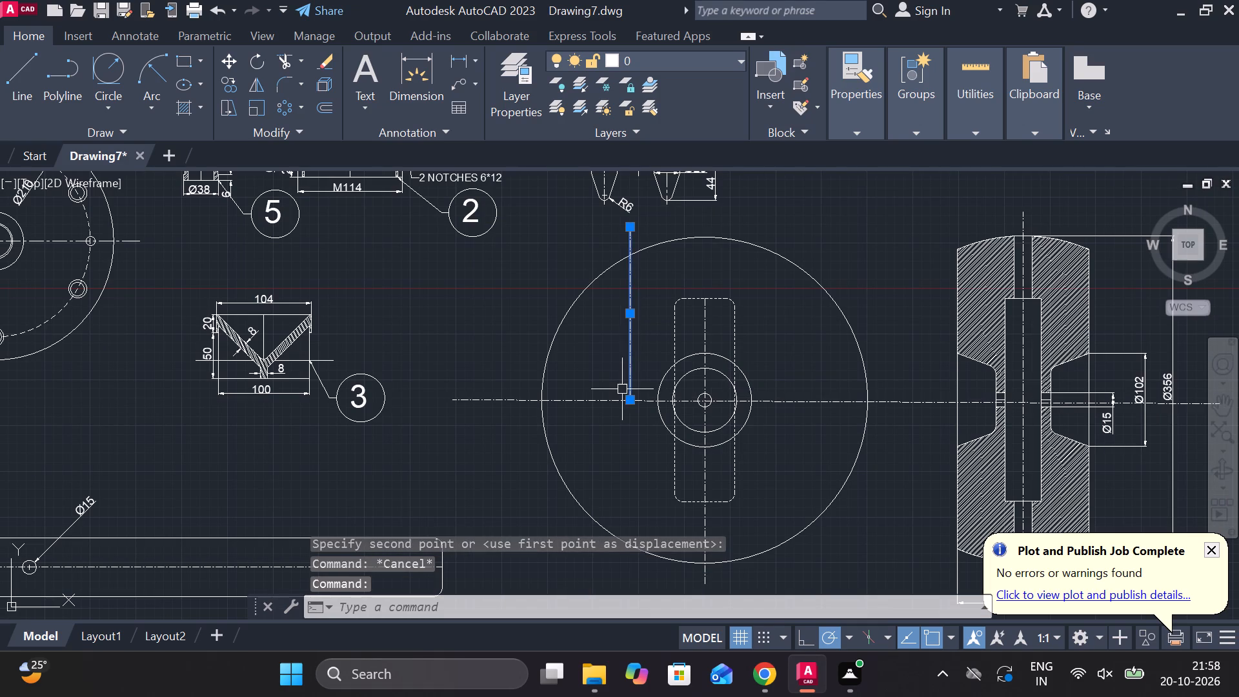
pyautogui.write('E')
pyautogui.press('space')
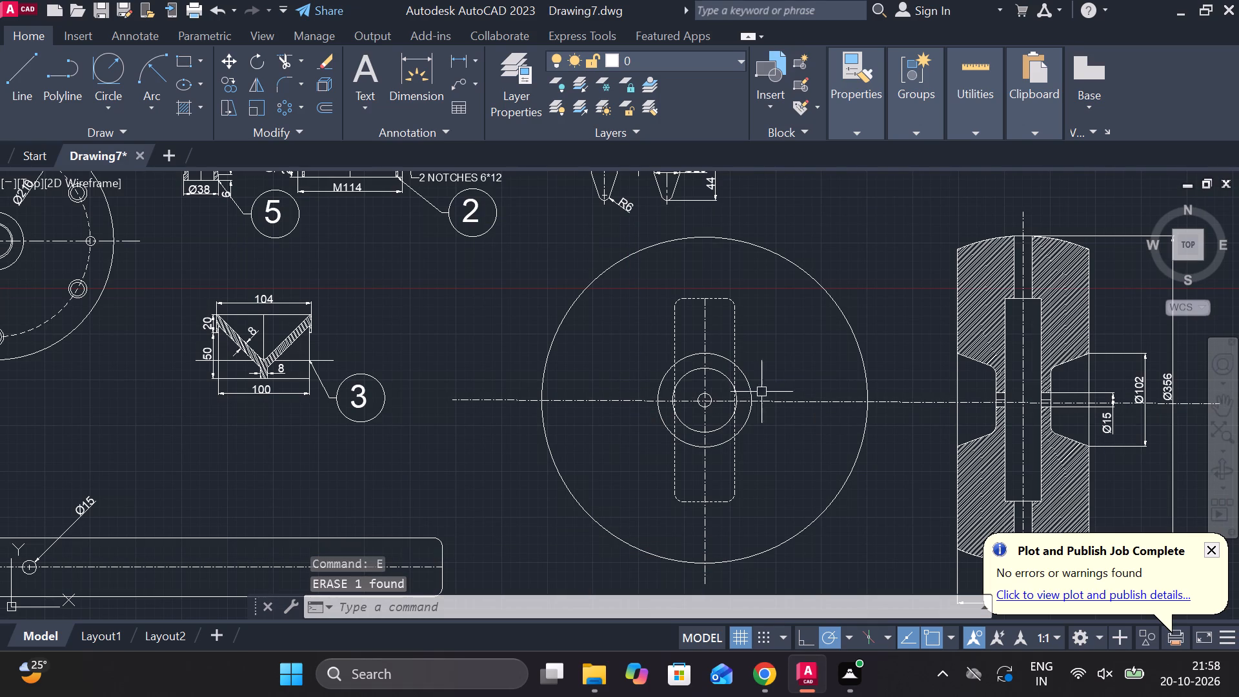
# Stretch the upper end of the front view's remaining vertical centre line to just above the outer circle.
pyautogui.click(706, 330)
pyautogui.click(705, 299)
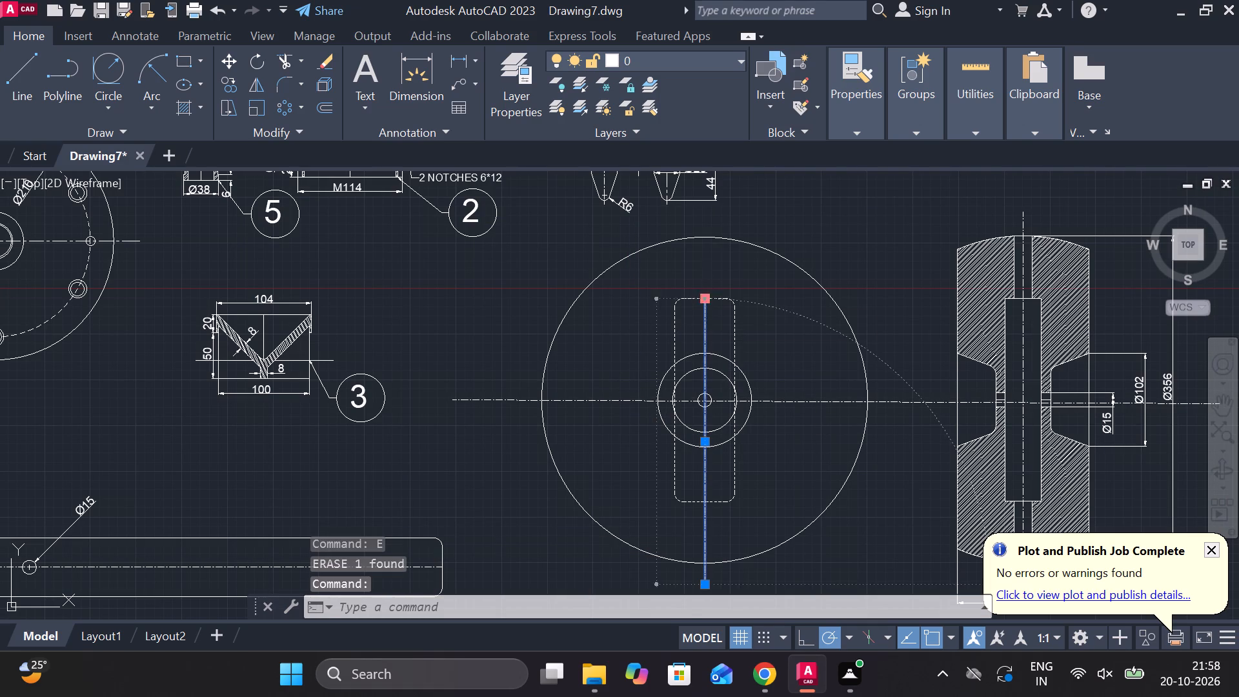
pyautogui.click(705, 219)
pyautogui.press('Escape')
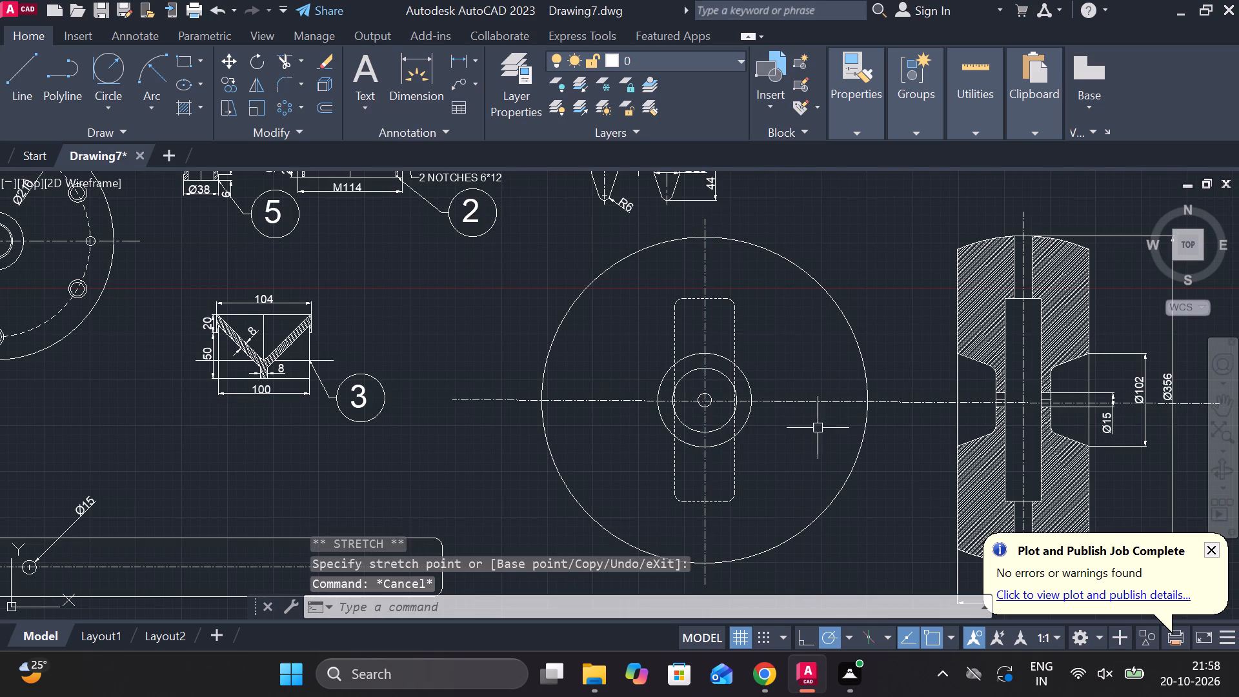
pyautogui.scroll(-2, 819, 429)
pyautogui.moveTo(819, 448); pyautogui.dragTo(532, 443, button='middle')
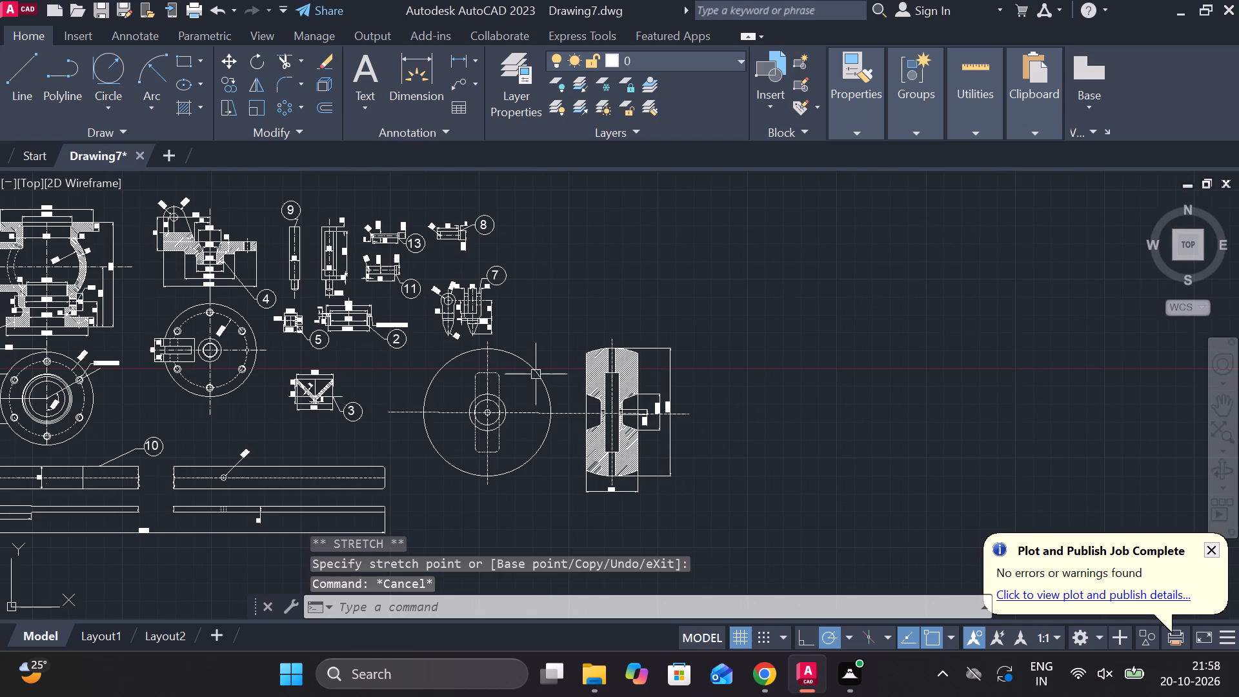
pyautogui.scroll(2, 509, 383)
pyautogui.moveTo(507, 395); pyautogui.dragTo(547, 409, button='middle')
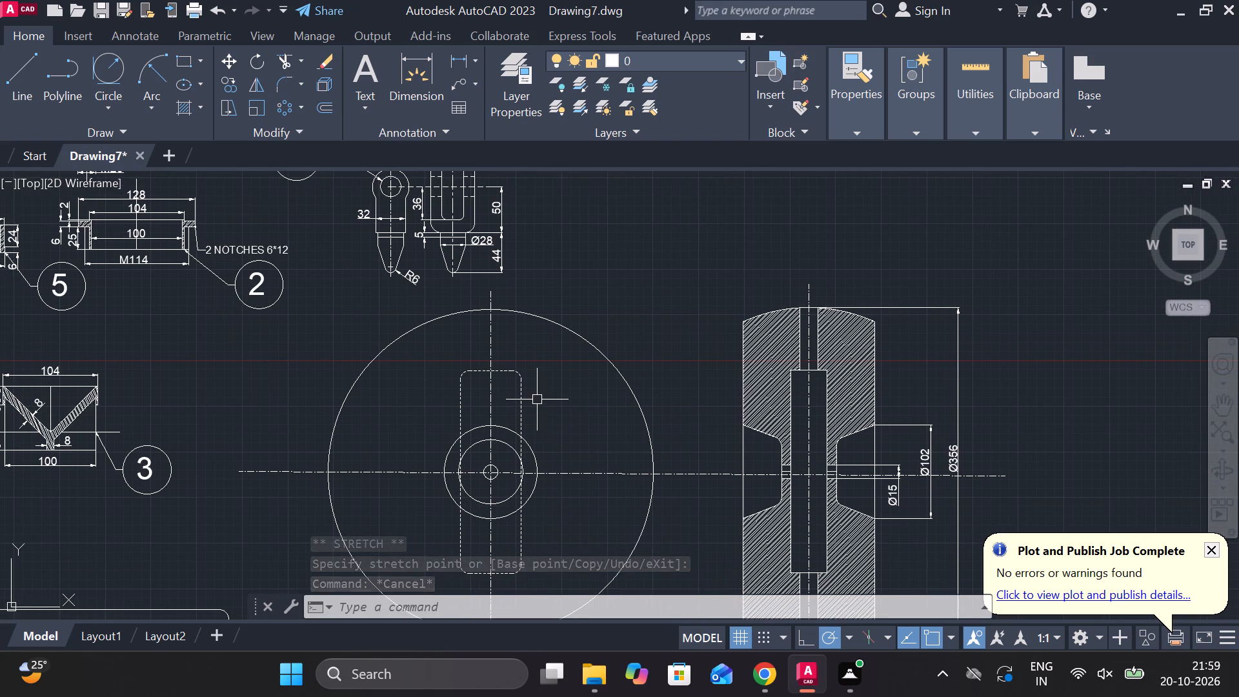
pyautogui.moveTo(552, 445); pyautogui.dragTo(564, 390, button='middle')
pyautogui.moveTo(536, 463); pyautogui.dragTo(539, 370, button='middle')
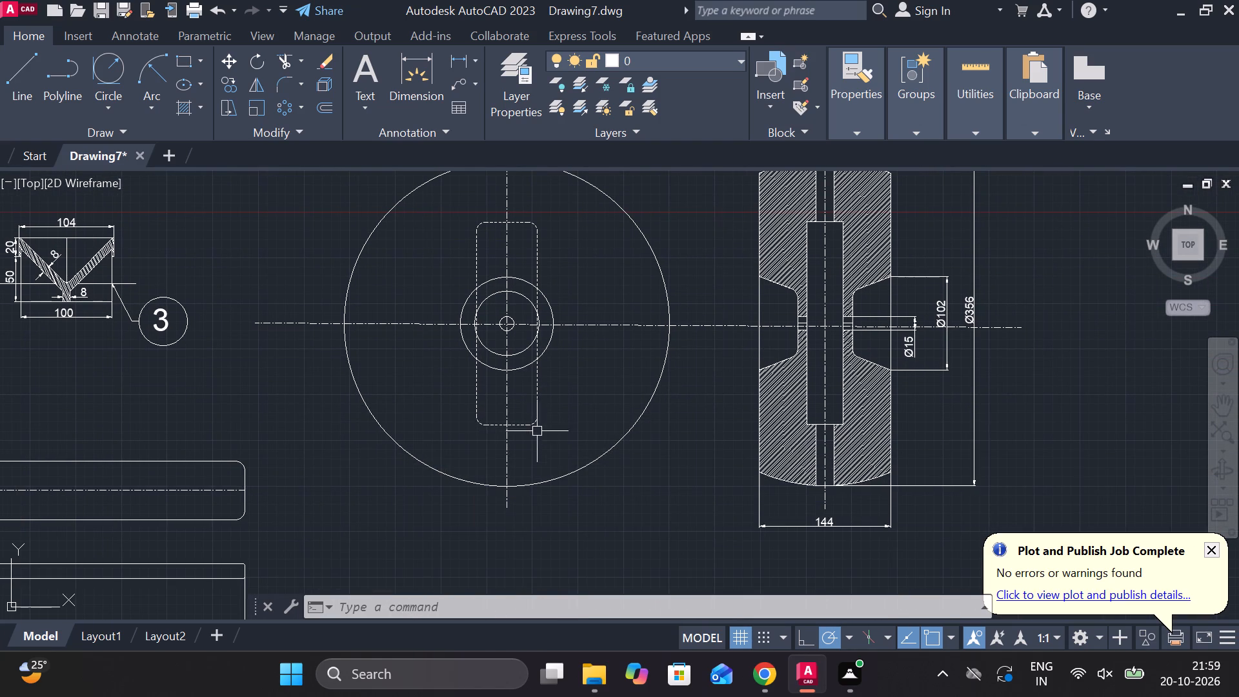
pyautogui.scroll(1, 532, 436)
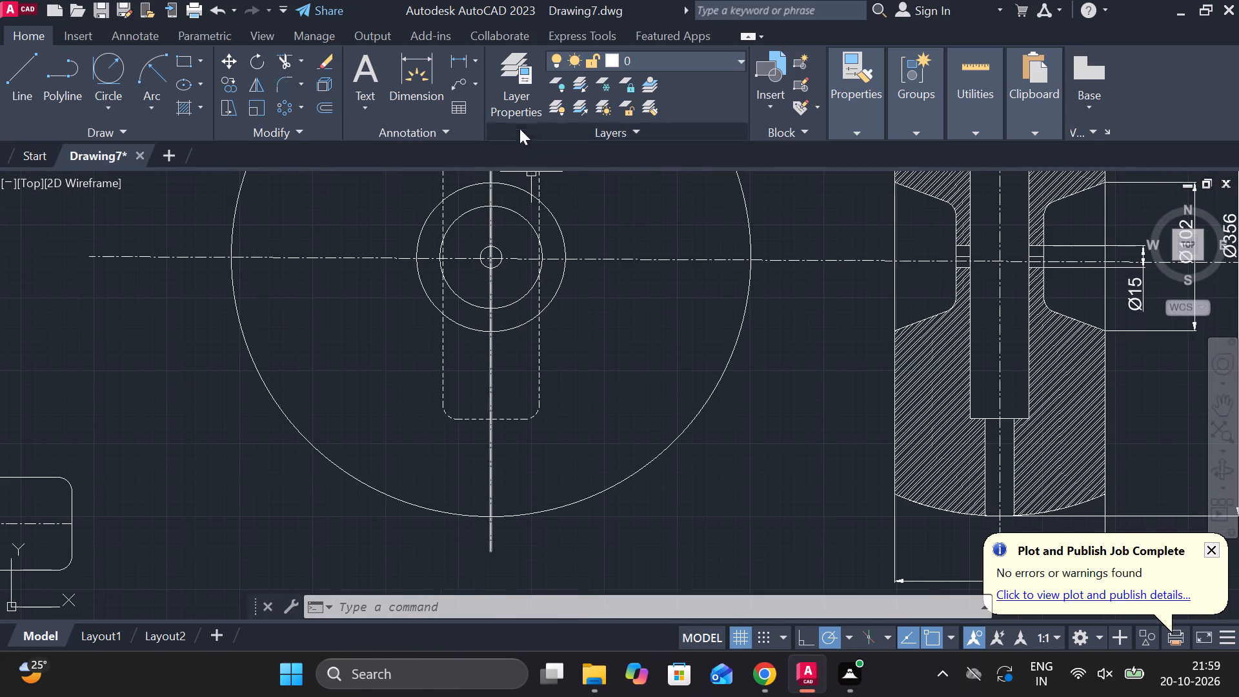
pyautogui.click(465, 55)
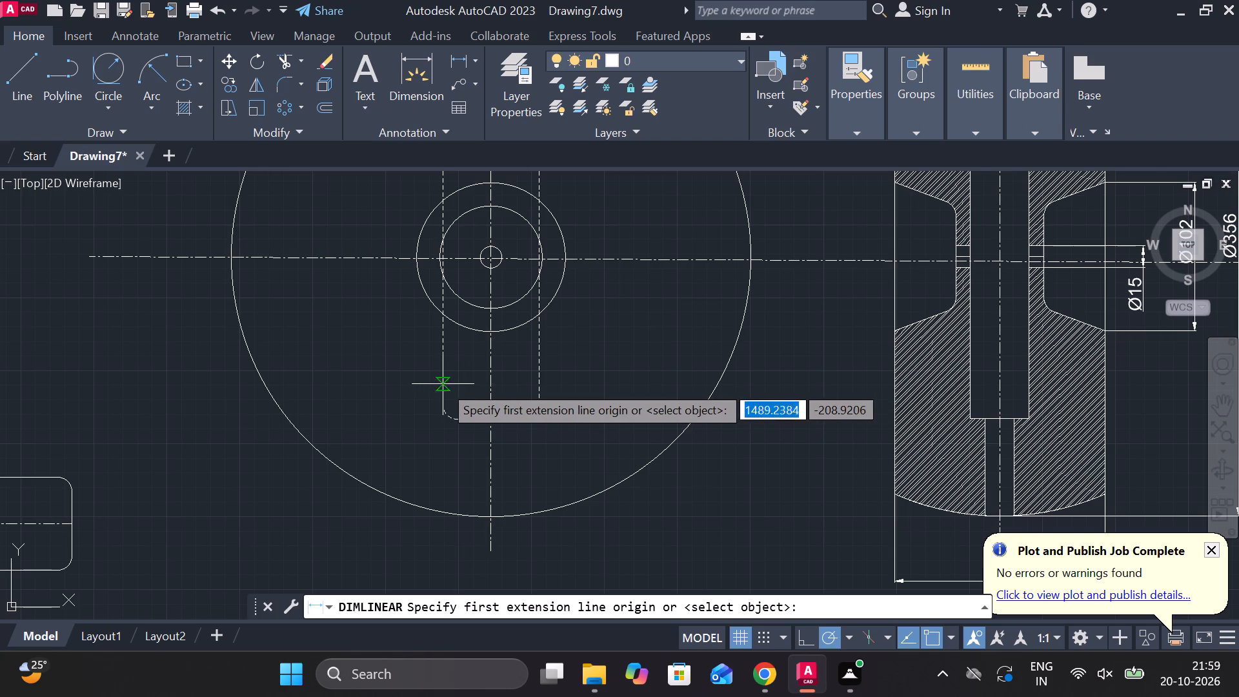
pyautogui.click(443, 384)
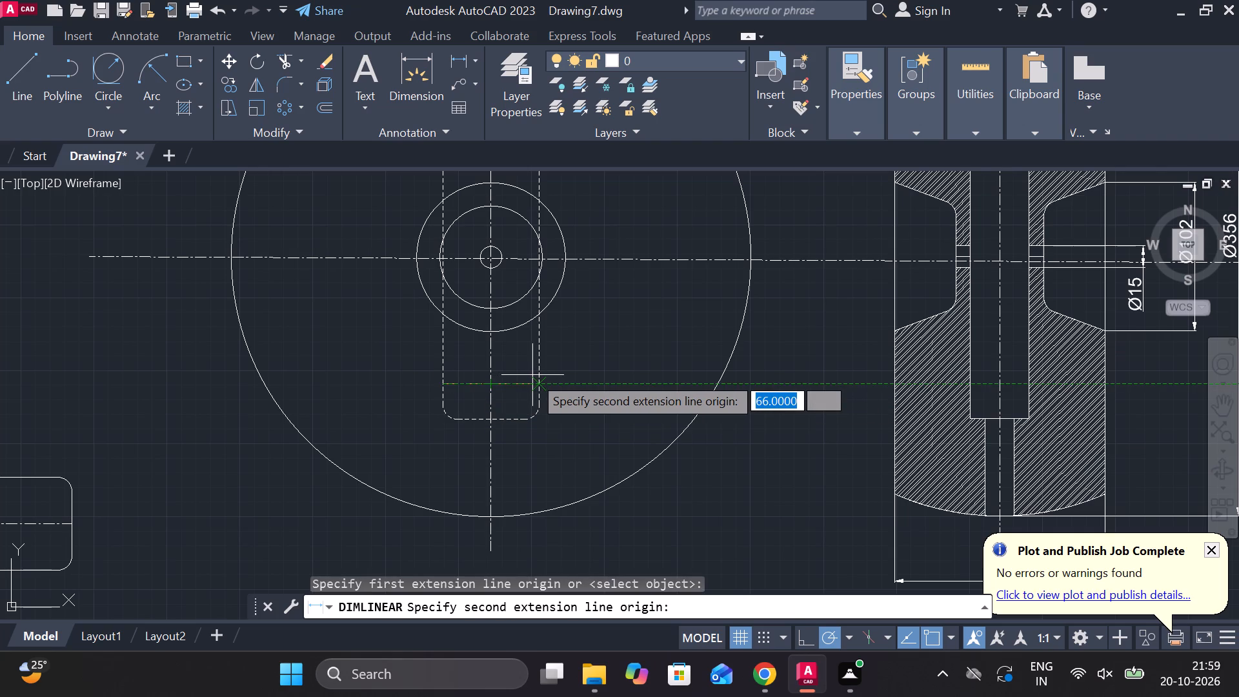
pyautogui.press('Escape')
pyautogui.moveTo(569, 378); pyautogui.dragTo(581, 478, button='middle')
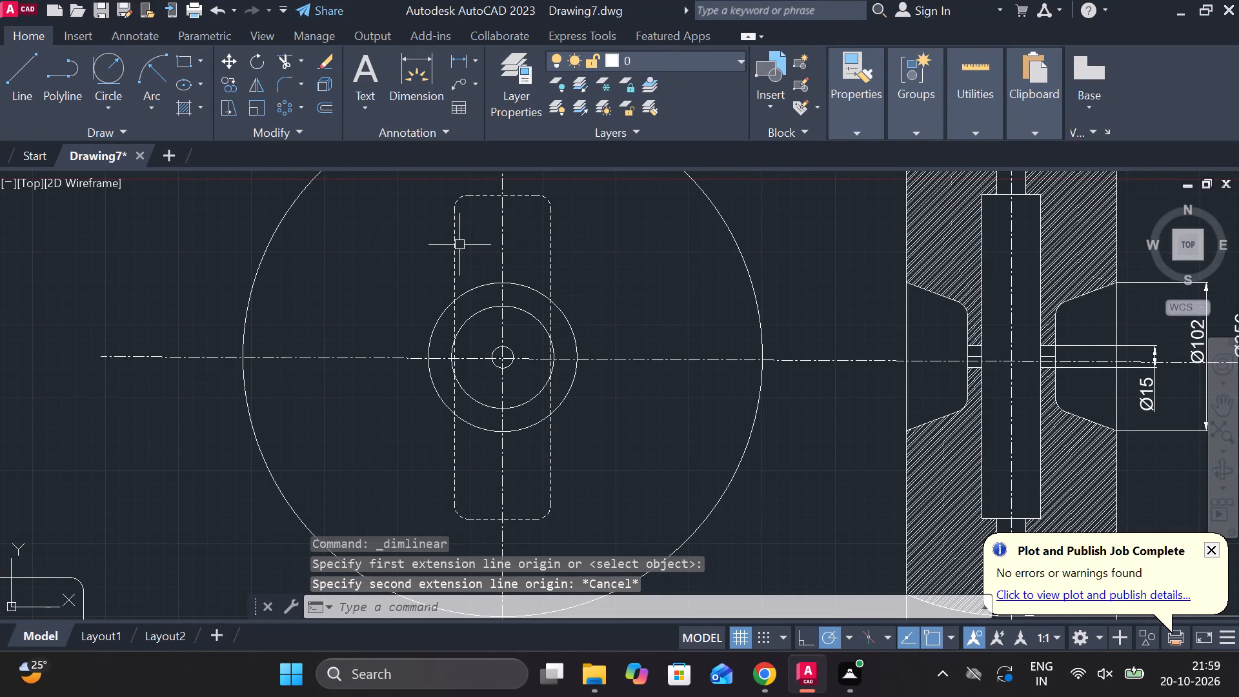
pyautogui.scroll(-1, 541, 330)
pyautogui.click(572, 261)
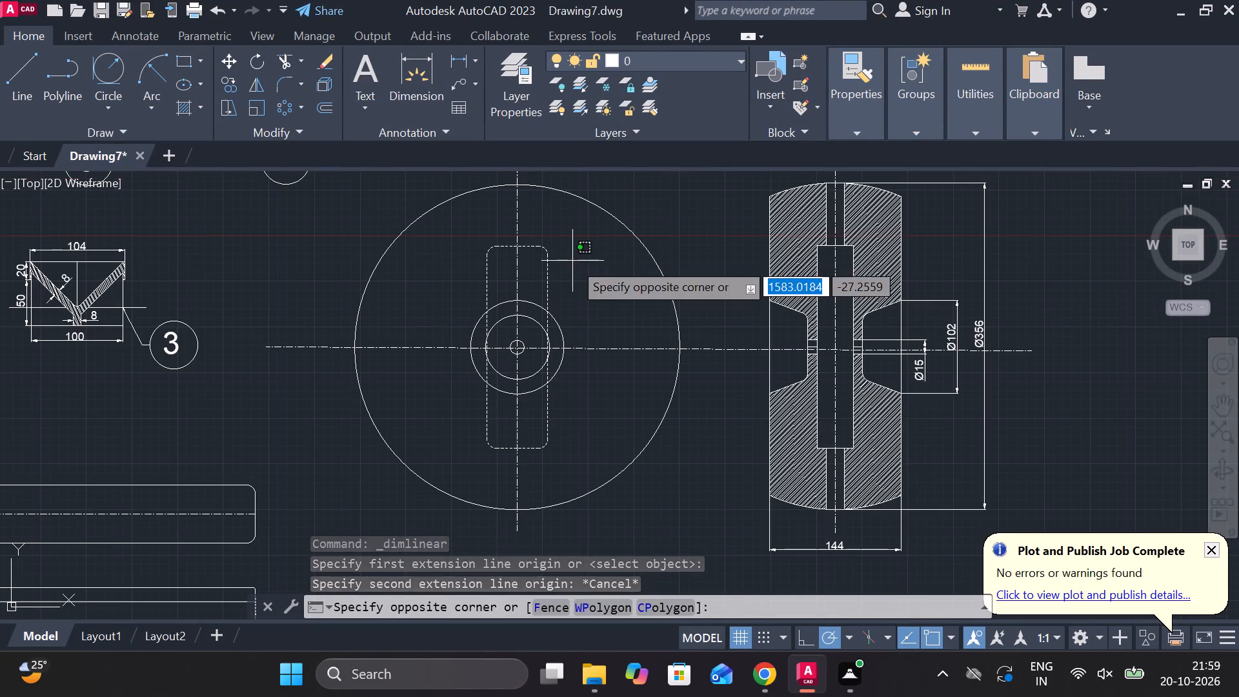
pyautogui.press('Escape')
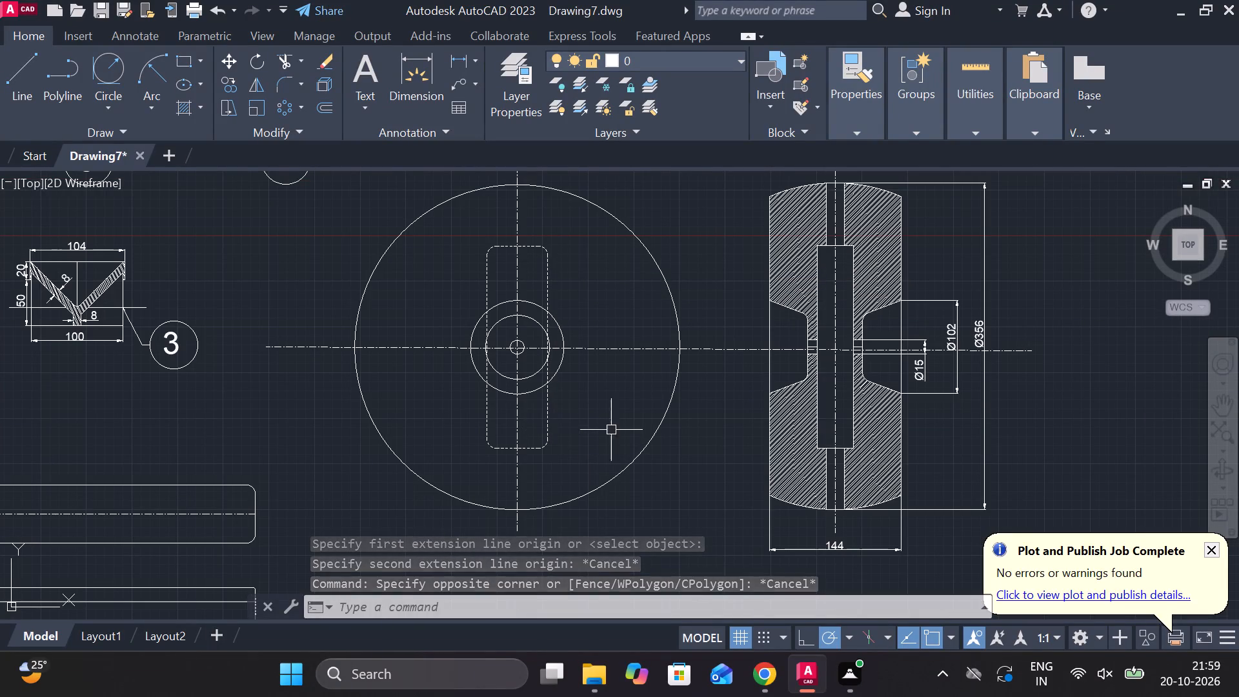
# Draw a closed rectangle from lines, 82 wide and 222 high, in the empty space beyond the side view's Ø356 dimension.
pyautogui.scroll(-1, 616, 429)
pyautogui.moveTo(909, 470); pyautogui.dragTo(689, 481, button='middle')
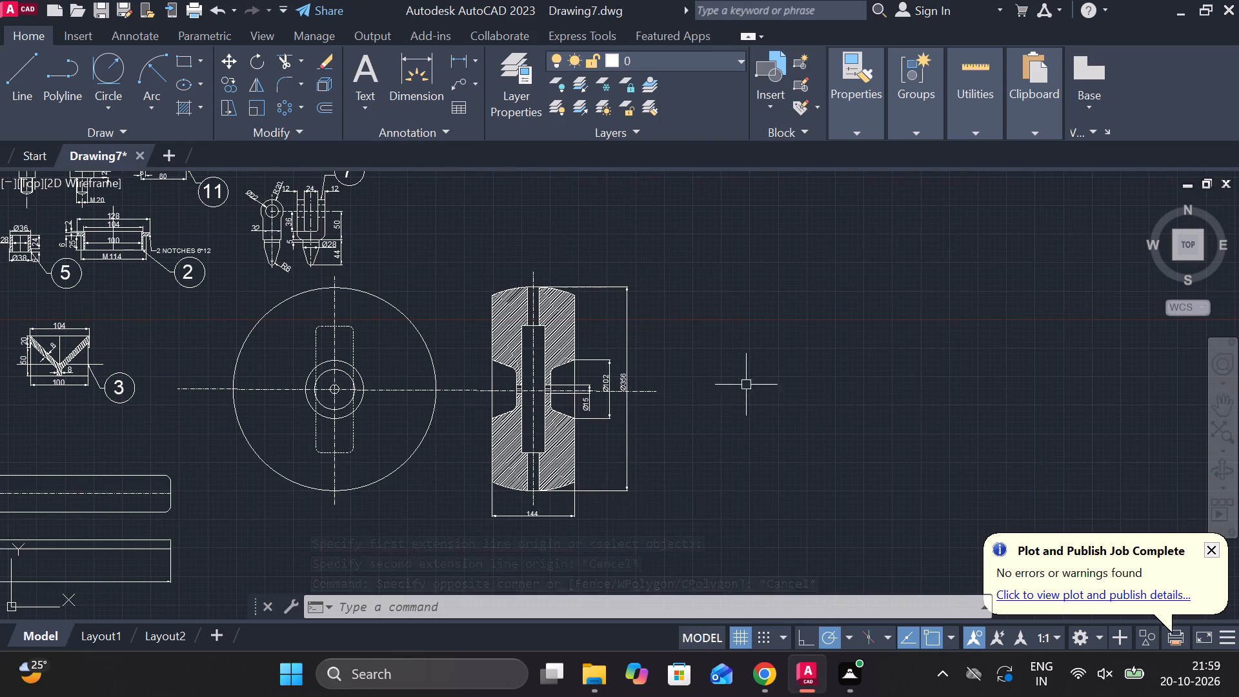
pyautogui.press('l')
pyautogui.press('Return')
pyautogui.click(733, 359)
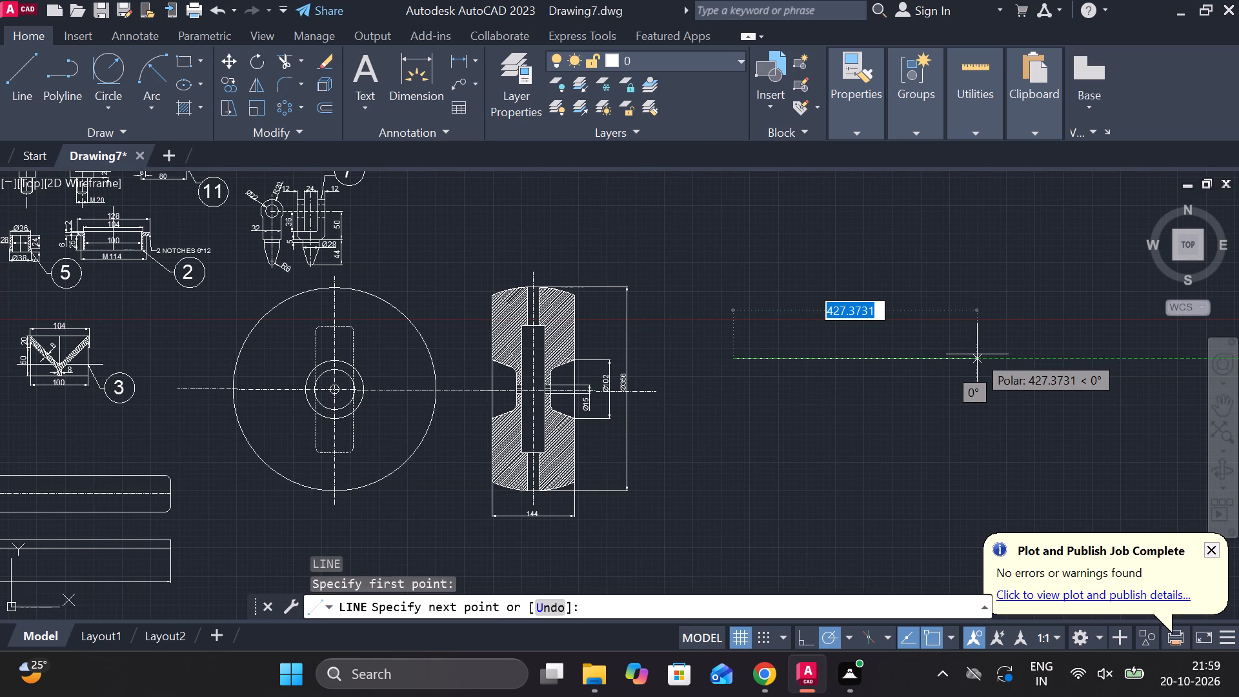
pyautogui.write('82')
pyautogui.press('space')
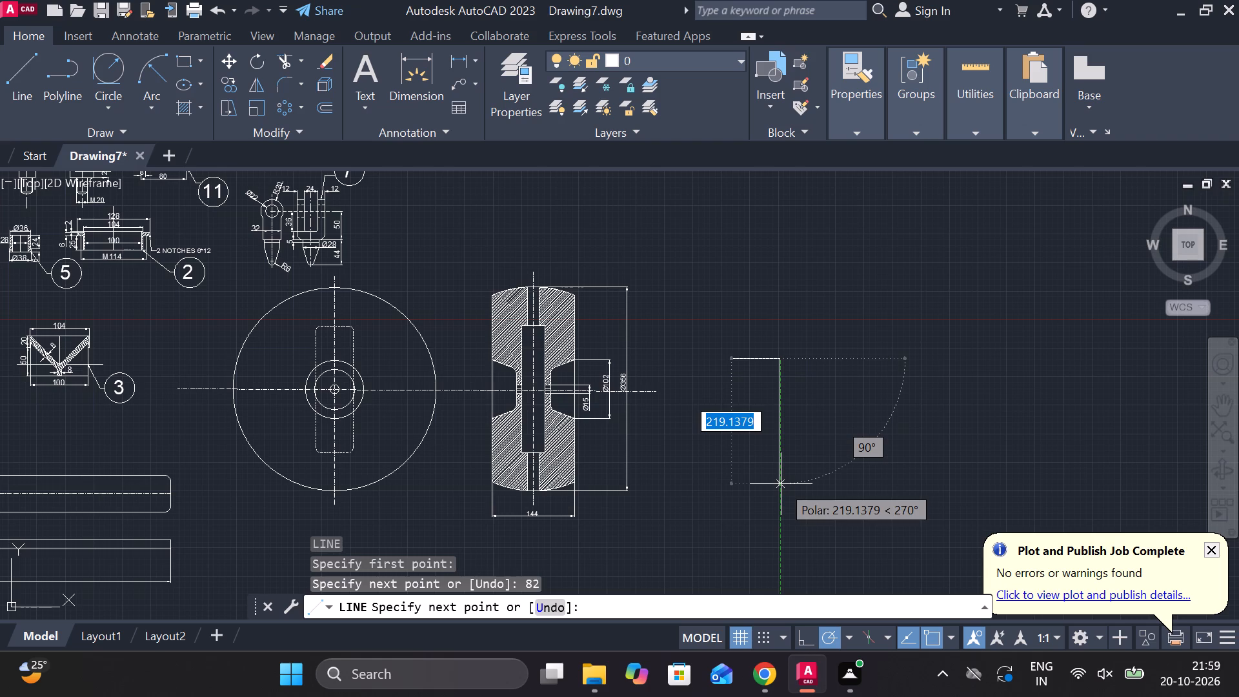
pyautogui.write('222')
pyautogui.press('space')
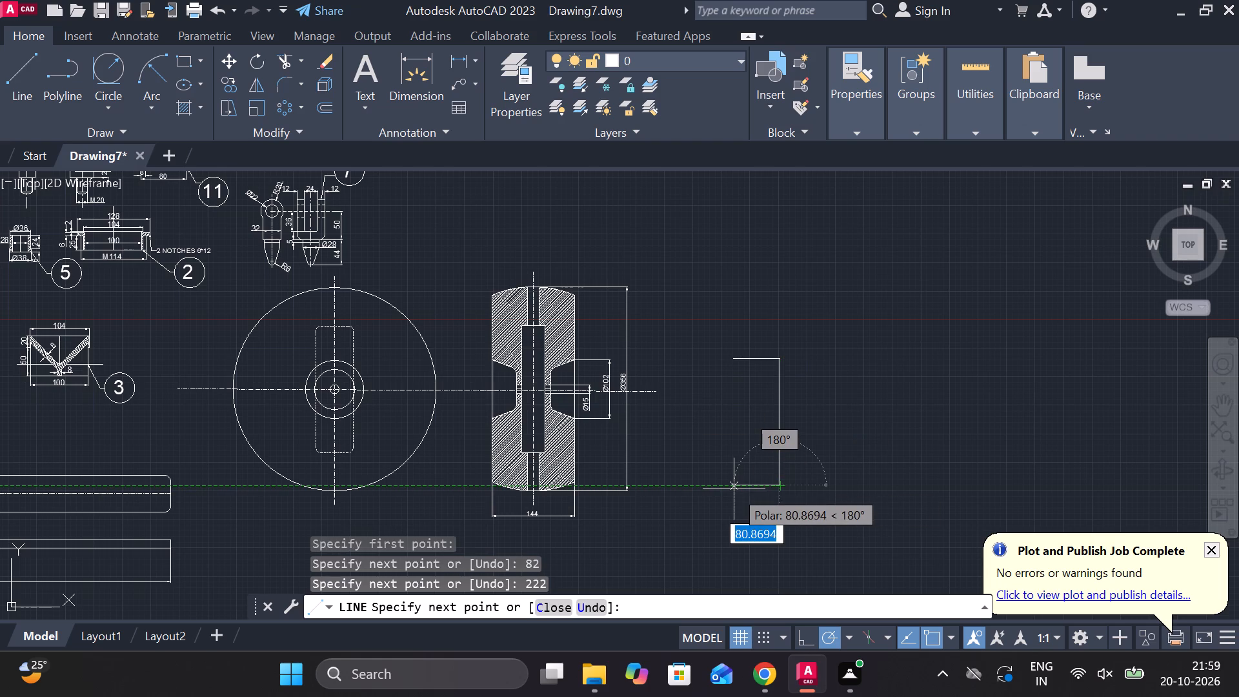
pyautogui.write('82')
pyautogui.press('space')
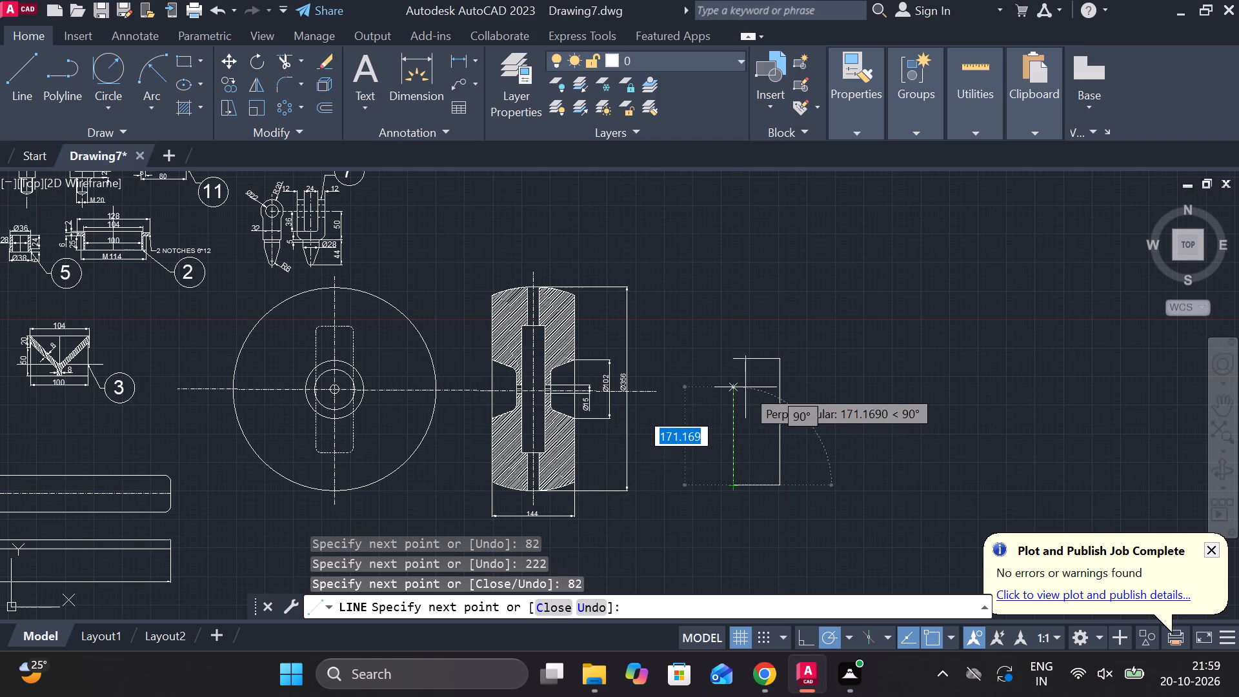
pyautogui.click(739, 363)
pyautogui.press('Escape')
# Fillet all four corners of the new 82 by 222 rectangle with a radius of 10.
pyautogui.scroll(1, 826, 352)
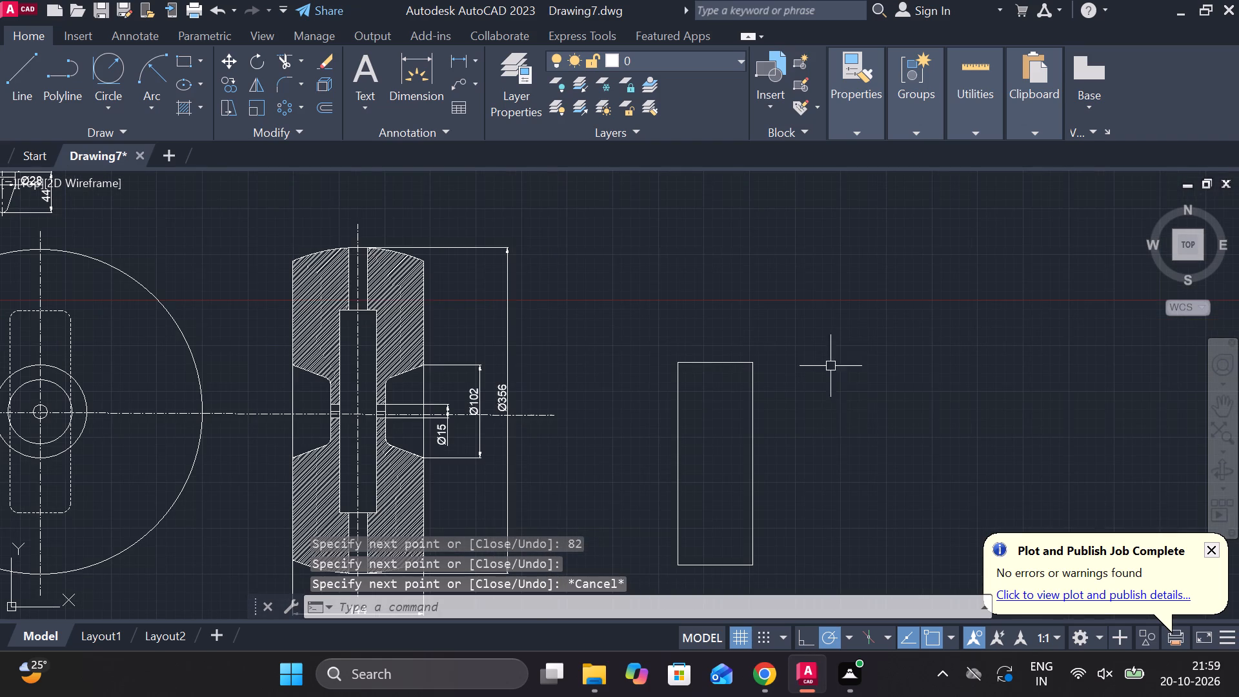
pyautogui.write('F R')
pyautogui.press('space')
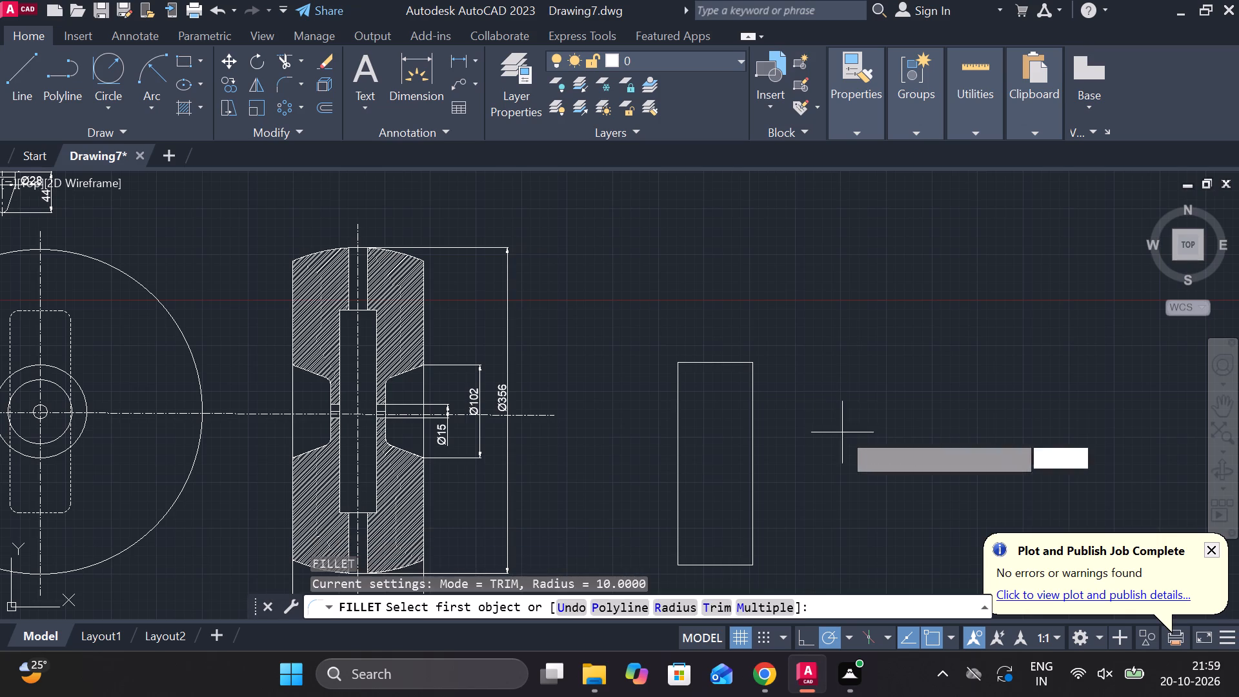
pyautogui.press('space')
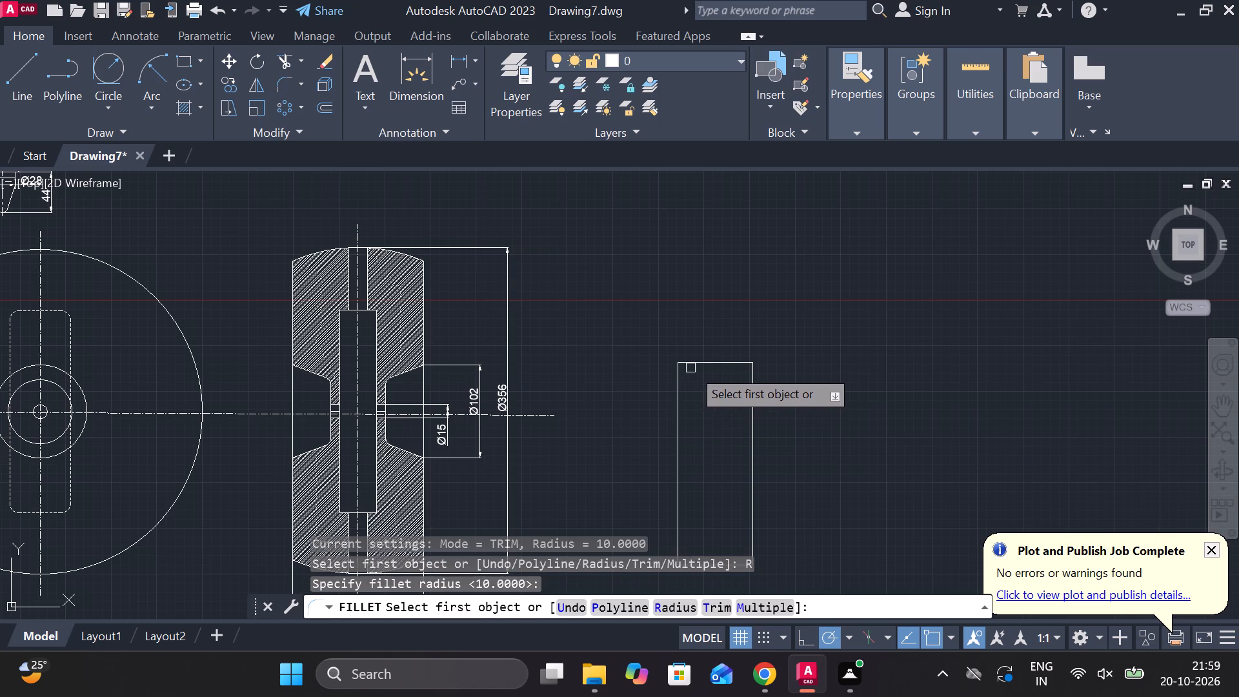
pyautogui.click(691, 367)
pyautogui.click(680, 392)
pyautogui.press('space')
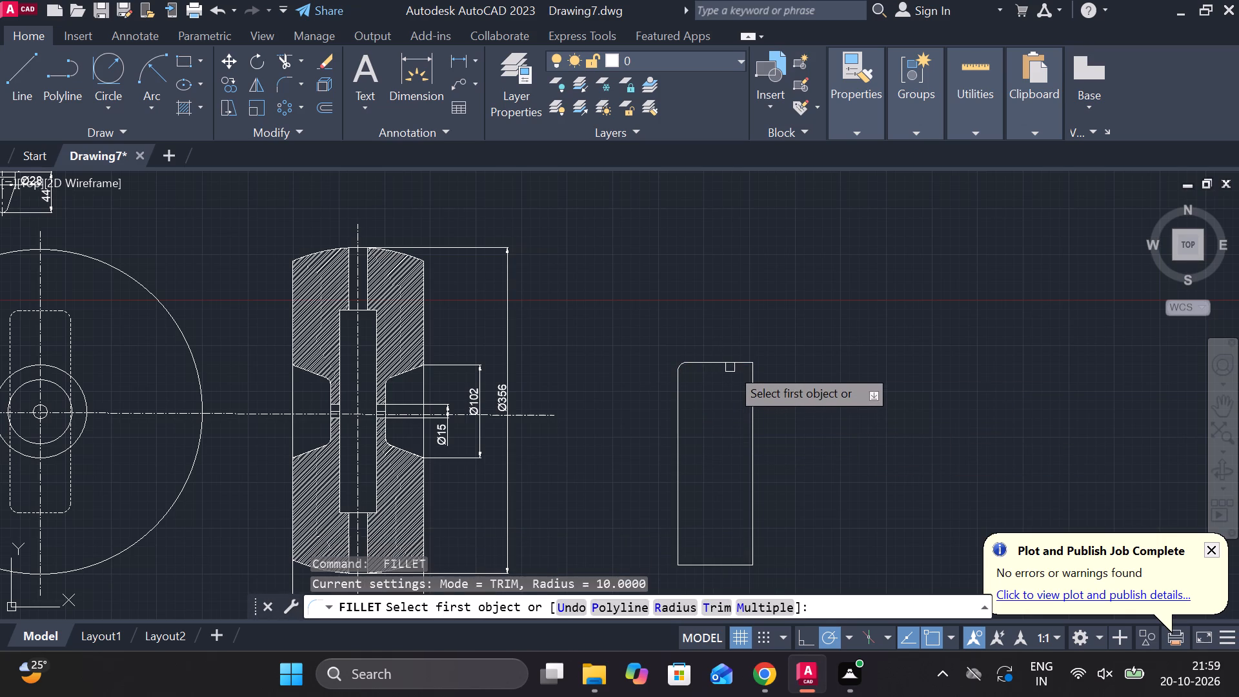
pyautogui.click(730, 367)
pyautogui.click(754, 375)
pyautogui.press('space')
pyautogui.moveTo(728, 507); pyautogui.dragTo(725, 467, button='middle')
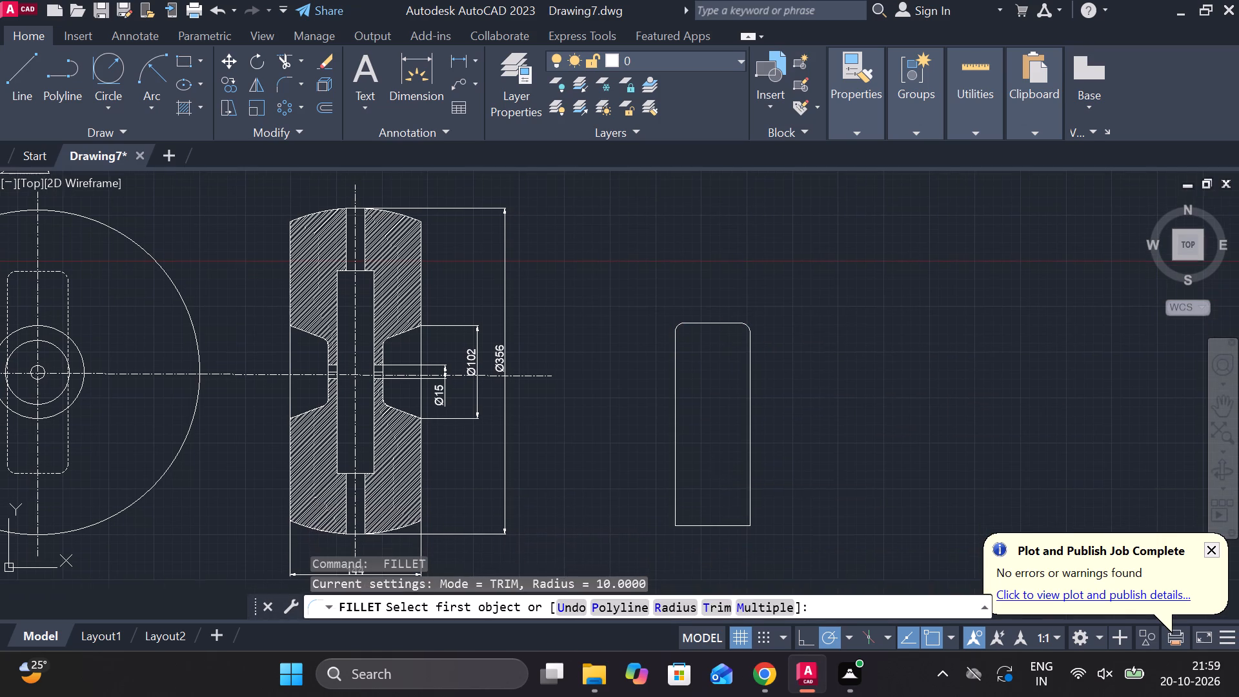
pyautogui.click(678, 488)
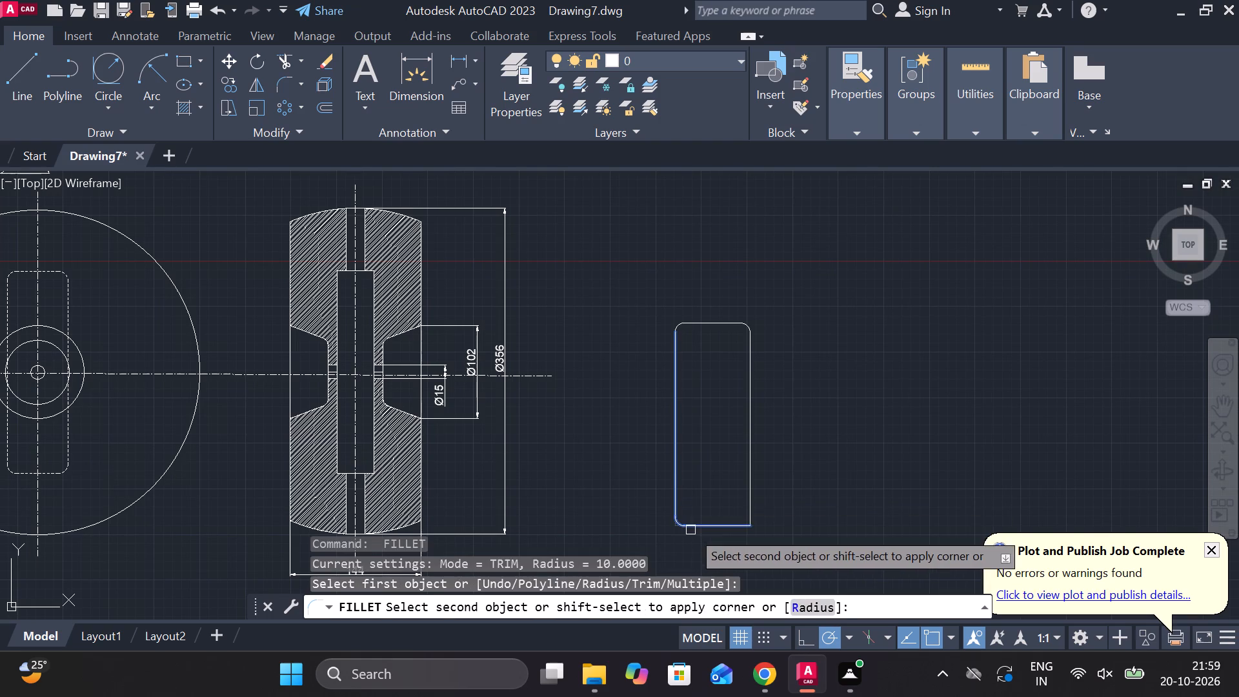
pyautogui.click(690, 530)
pyautogui.press('space')
pyautogui.click(750, 492)
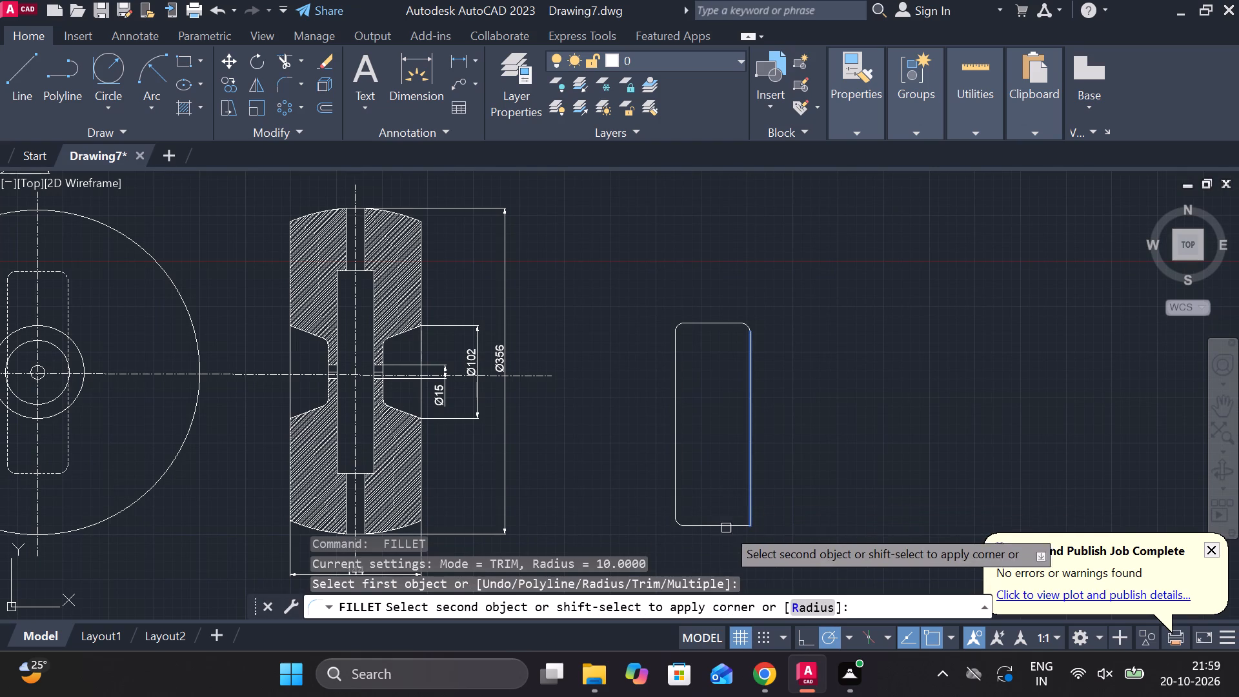
pyautogui.click(732, 525)
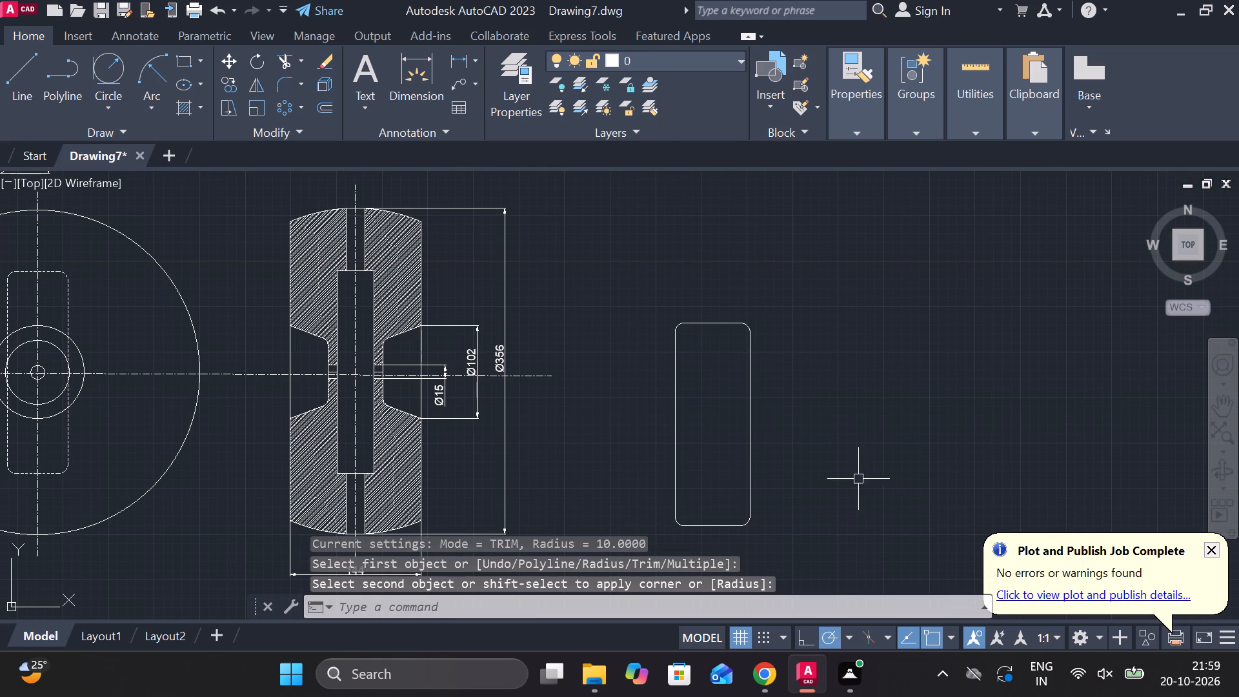
pyautogui.press('Escape')
# Change the linetype of the whole rounded rectangle to DASHED.
pyautogui.moveTo(785, 444); pyautogui.dragTo(856, 395, button='middle')
pyautogui.moveTo(705, 247); pyautogui.dragTo(734, 258)
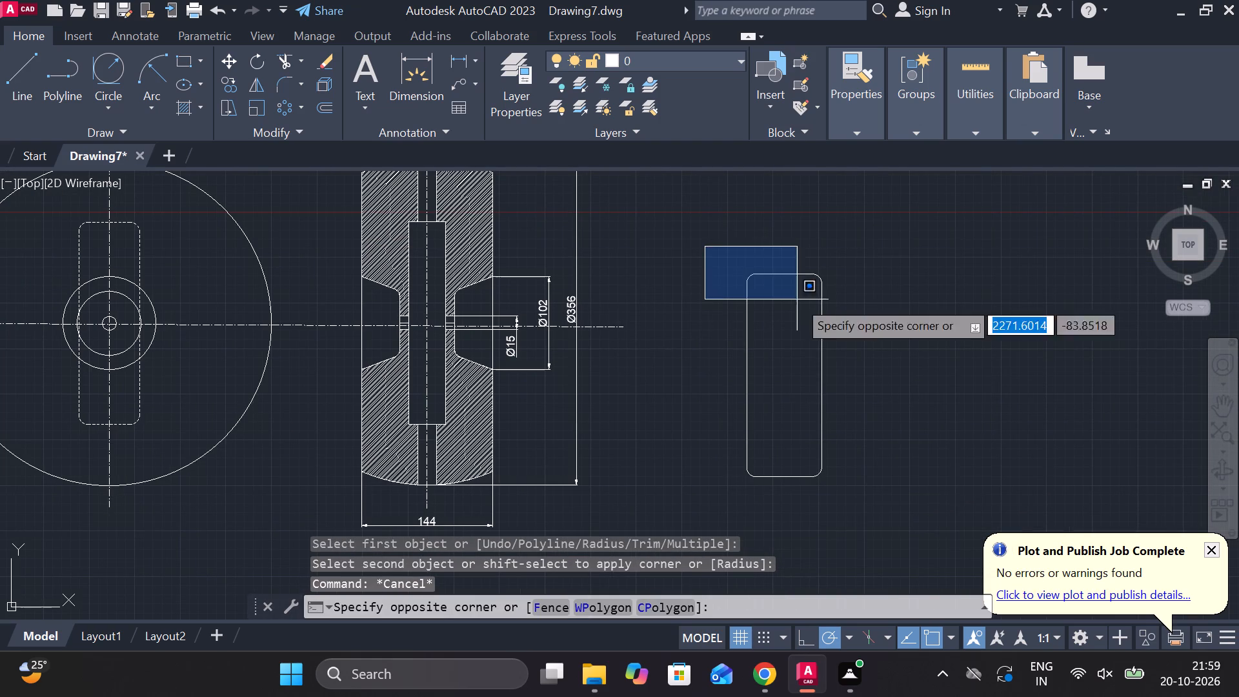
pyautogui.click(842, 516)
pyautogui.click(861, 128)
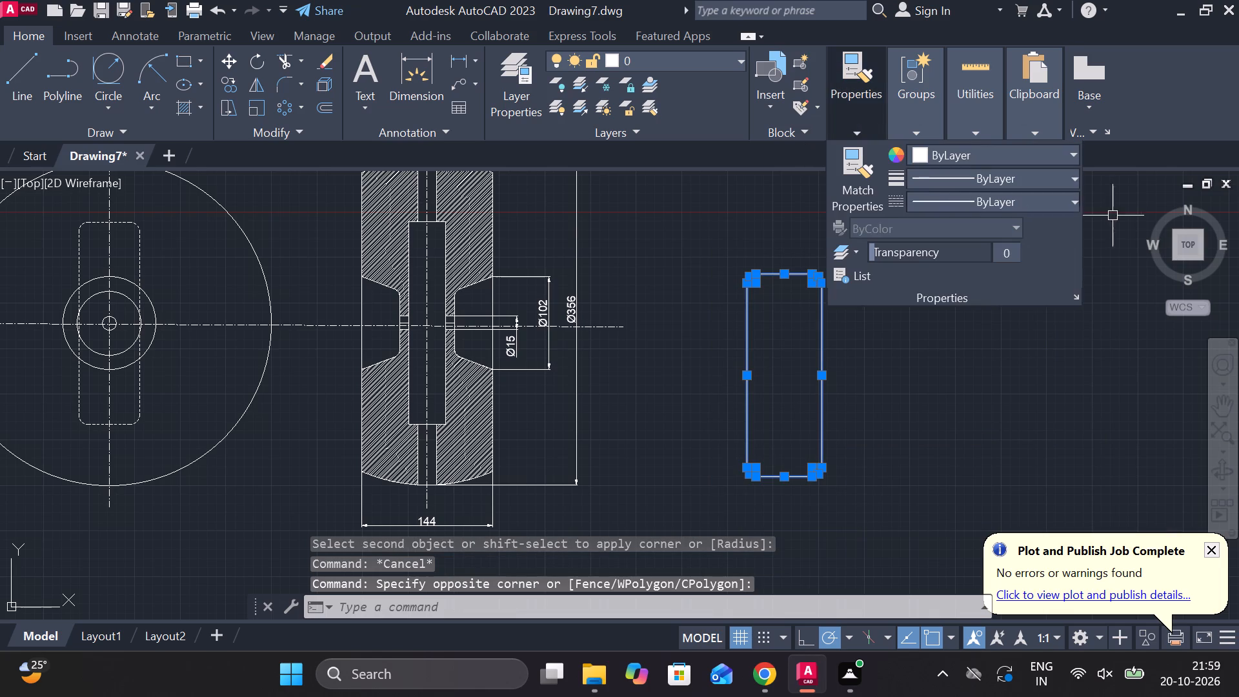
pyautogui.click(1072, 208)
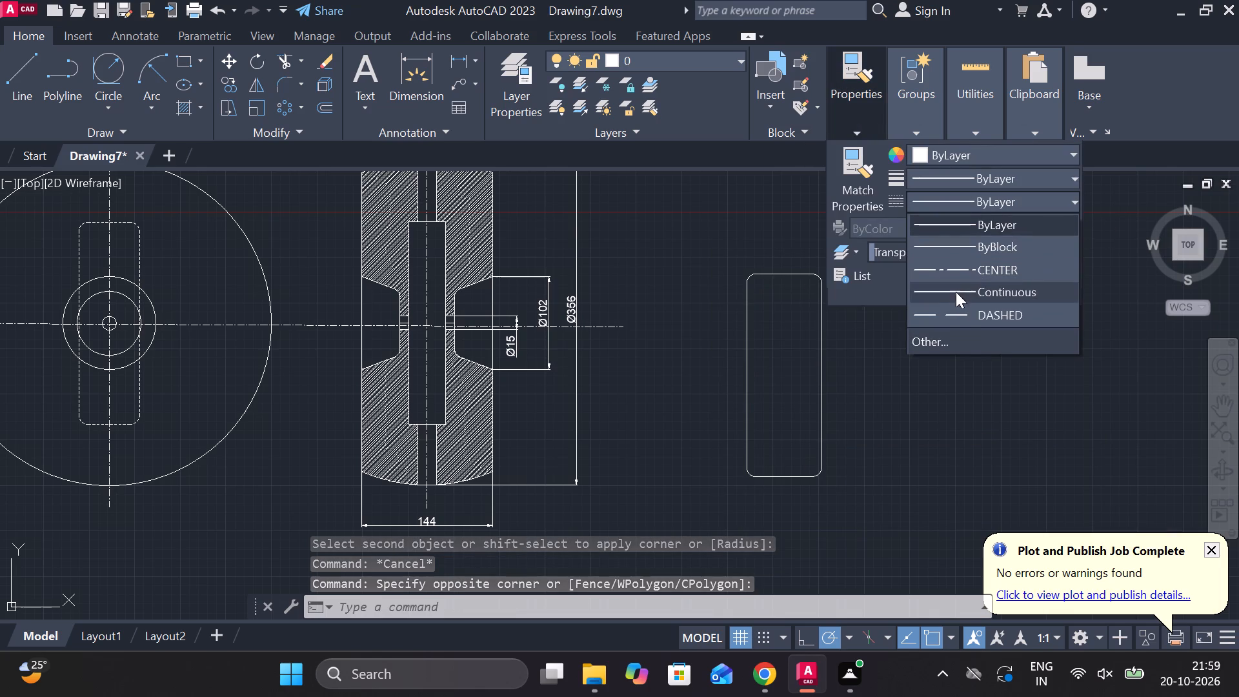
pyautogui.click(949, 308)
pyautogui.press('Escape')
pyautogui.scroll(-2, 892, 423)
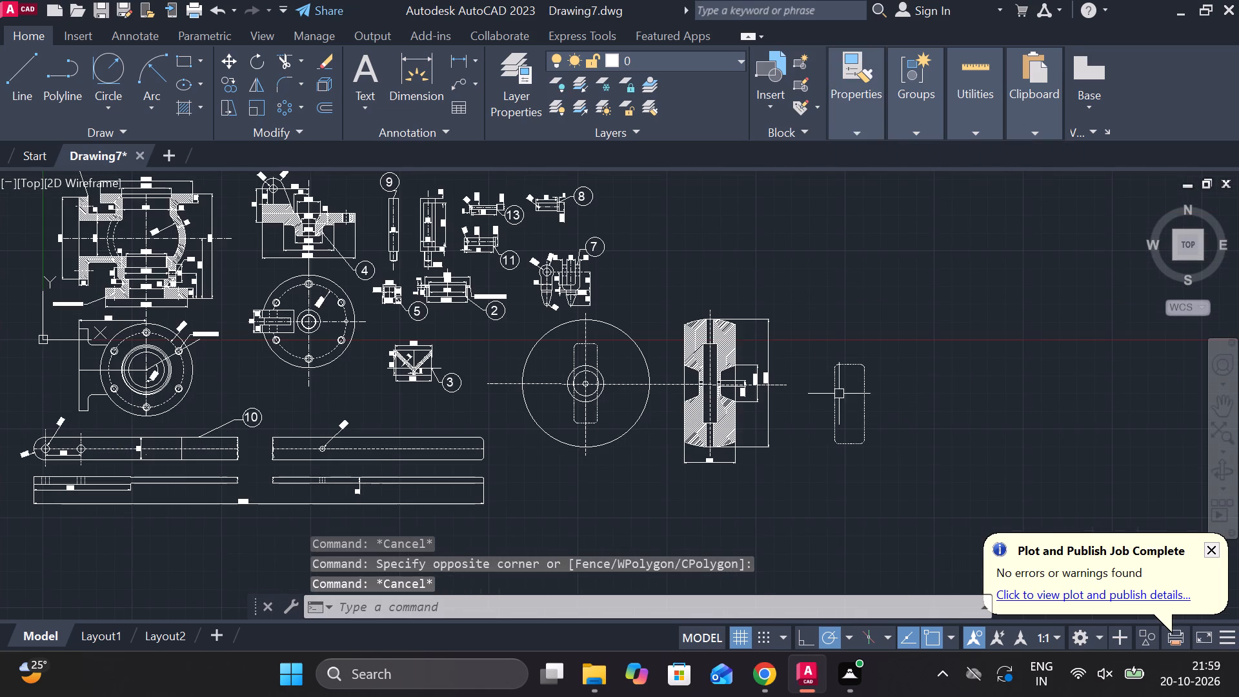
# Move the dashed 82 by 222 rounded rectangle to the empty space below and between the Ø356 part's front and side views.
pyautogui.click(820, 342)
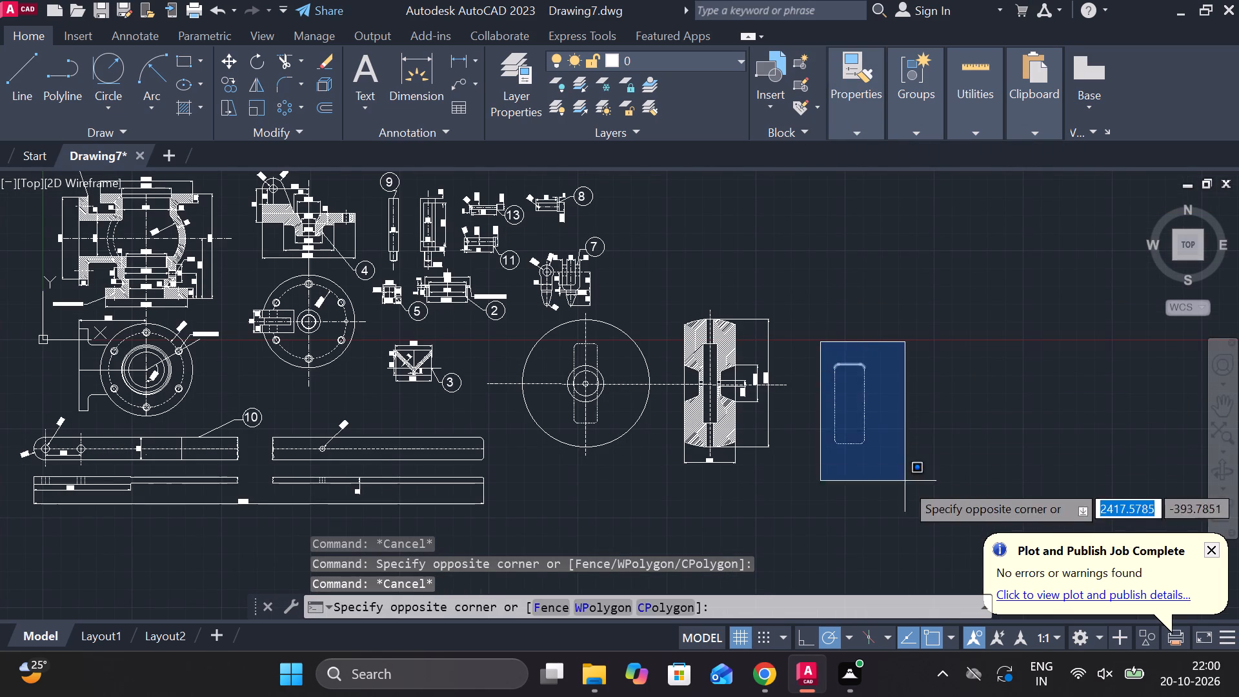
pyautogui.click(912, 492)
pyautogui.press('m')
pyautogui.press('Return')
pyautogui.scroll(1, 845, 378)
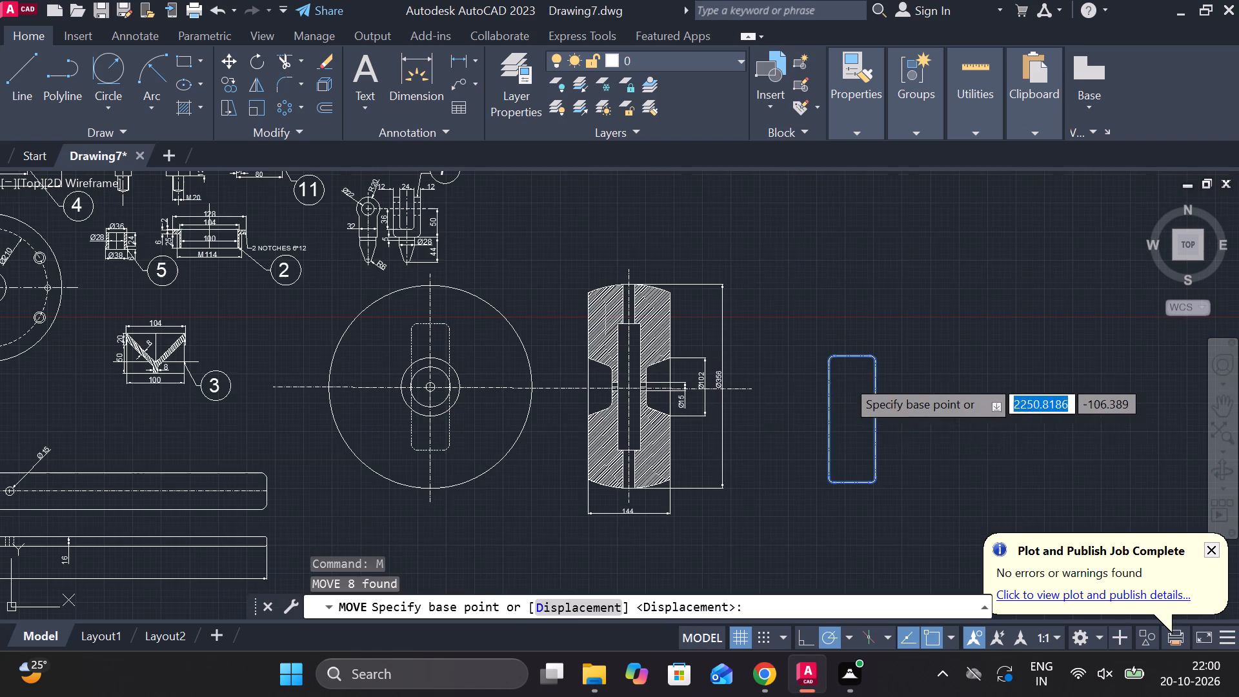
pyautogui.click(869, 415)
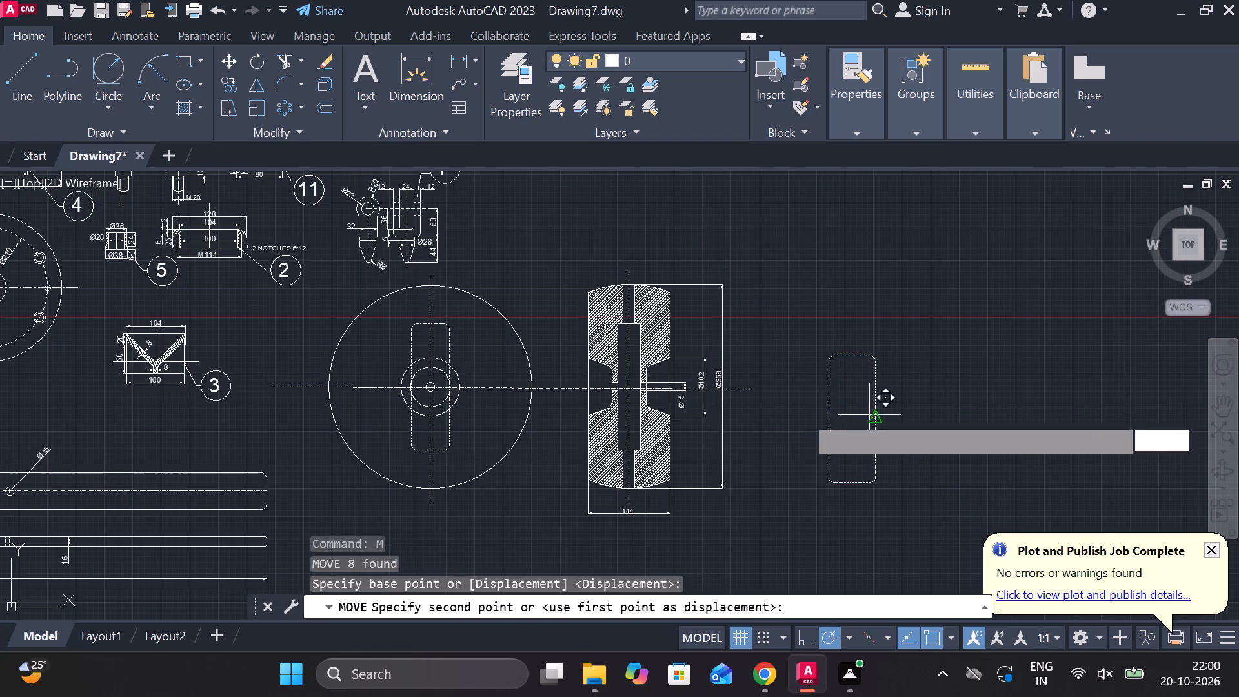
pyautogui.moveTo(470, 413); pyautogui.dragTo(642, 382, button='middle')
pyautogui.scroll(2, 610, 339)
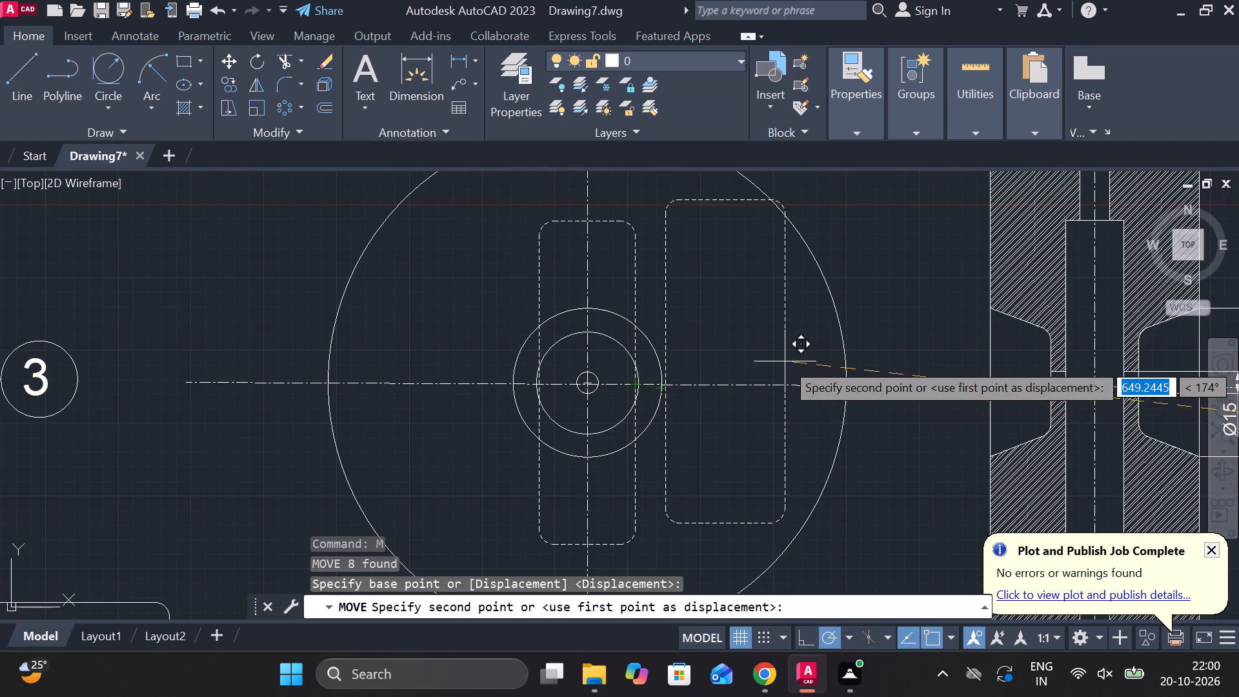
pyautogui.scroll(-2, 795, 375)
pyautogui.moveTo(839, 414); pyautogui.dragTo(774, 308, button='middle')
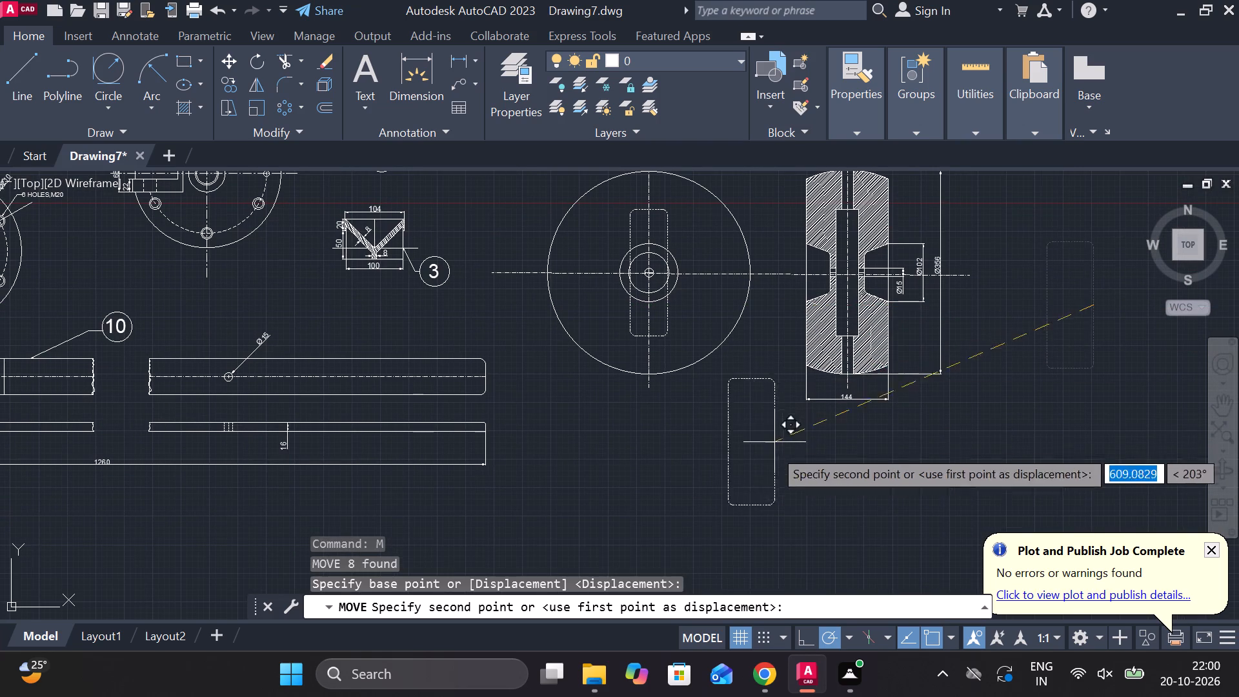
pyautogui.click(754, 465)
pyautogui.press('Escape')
# Draw a horizontal line across the dashed rounded rectangle, joining the midpoints of its two long sides.
pyautogui.press('l')
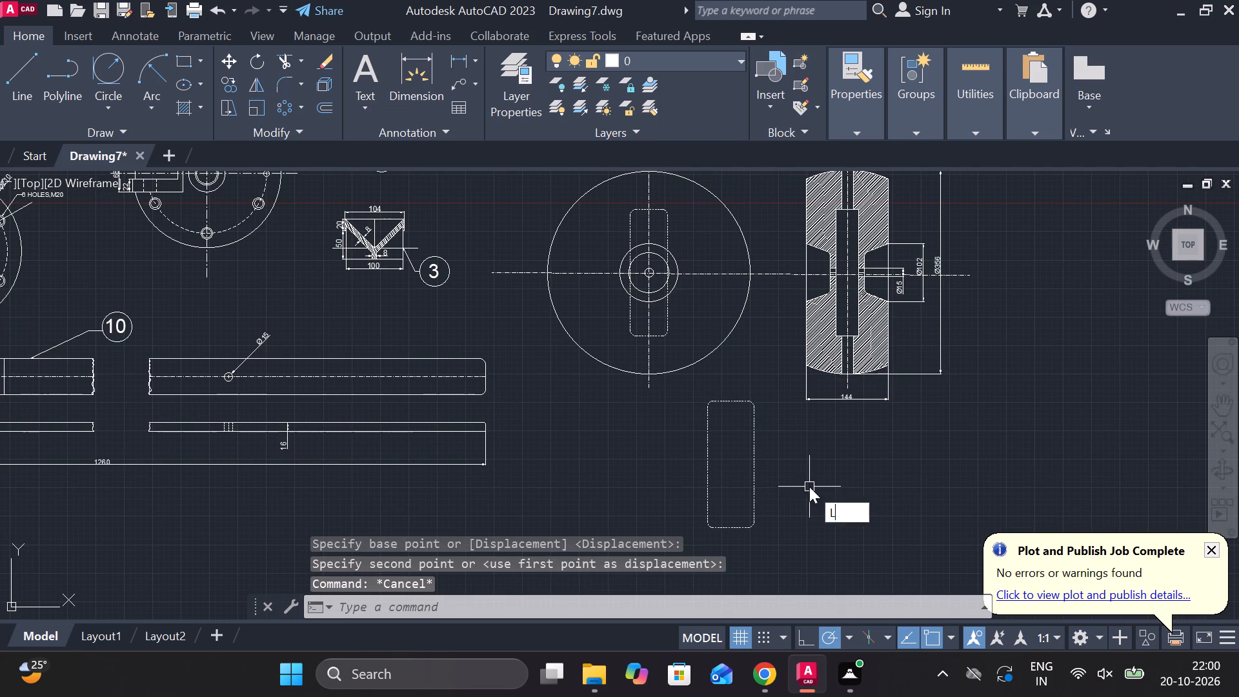
pyautogui.press('Return')
pyautogui.click(708, 461)
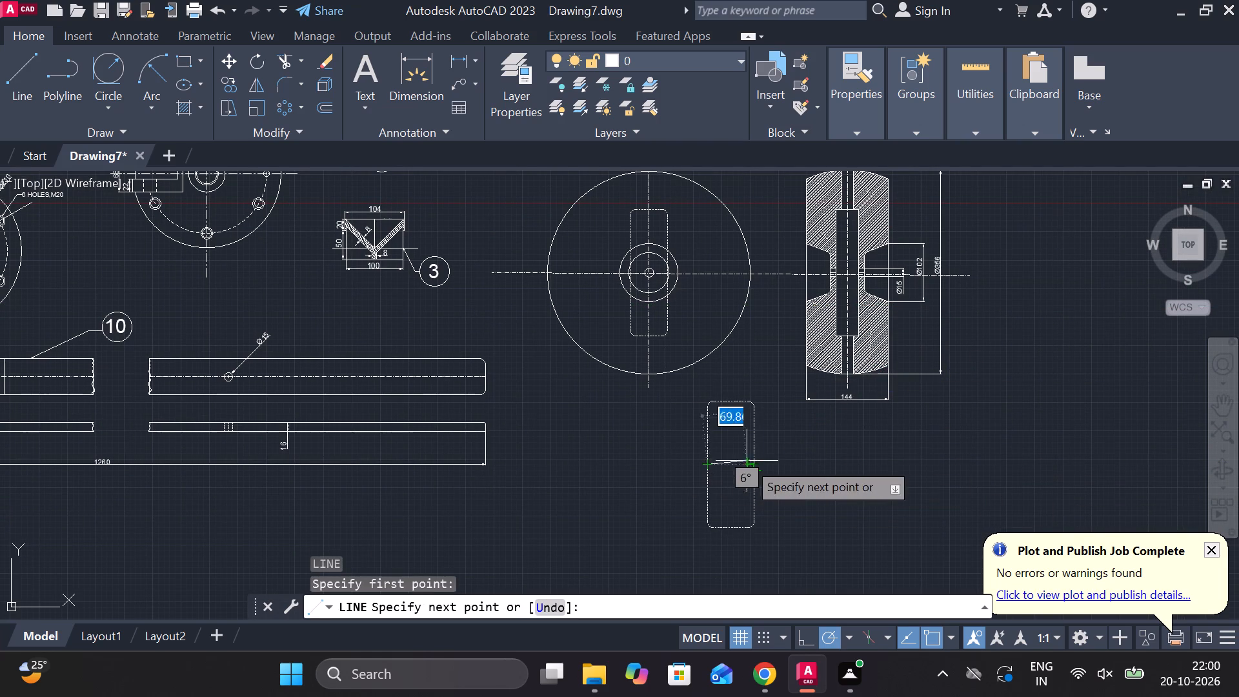
pyautogui.click(752, 461)
pyautogui.press('Escape')
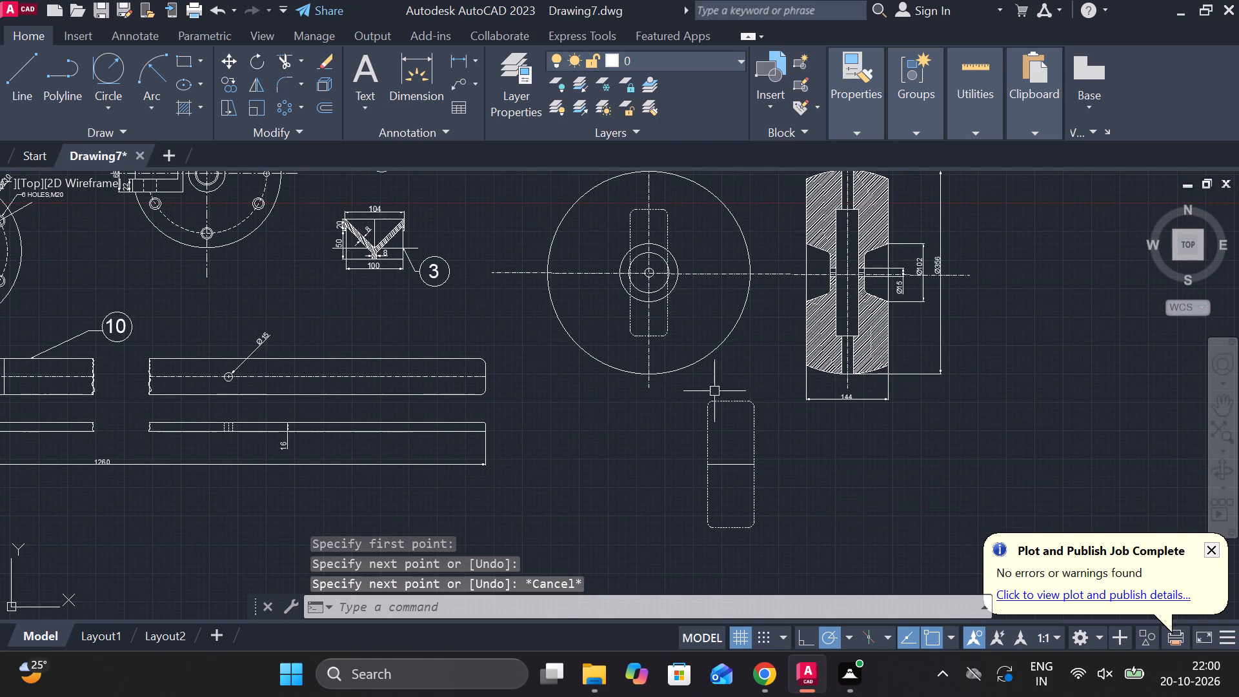
# Move the rounded rectangle and its cross line onto the front view, placing the line's midpoint at the circles' centre.
pyautogui.click(695, 387)
pyautogui.click(797, 554)
pyautogui.press('m')
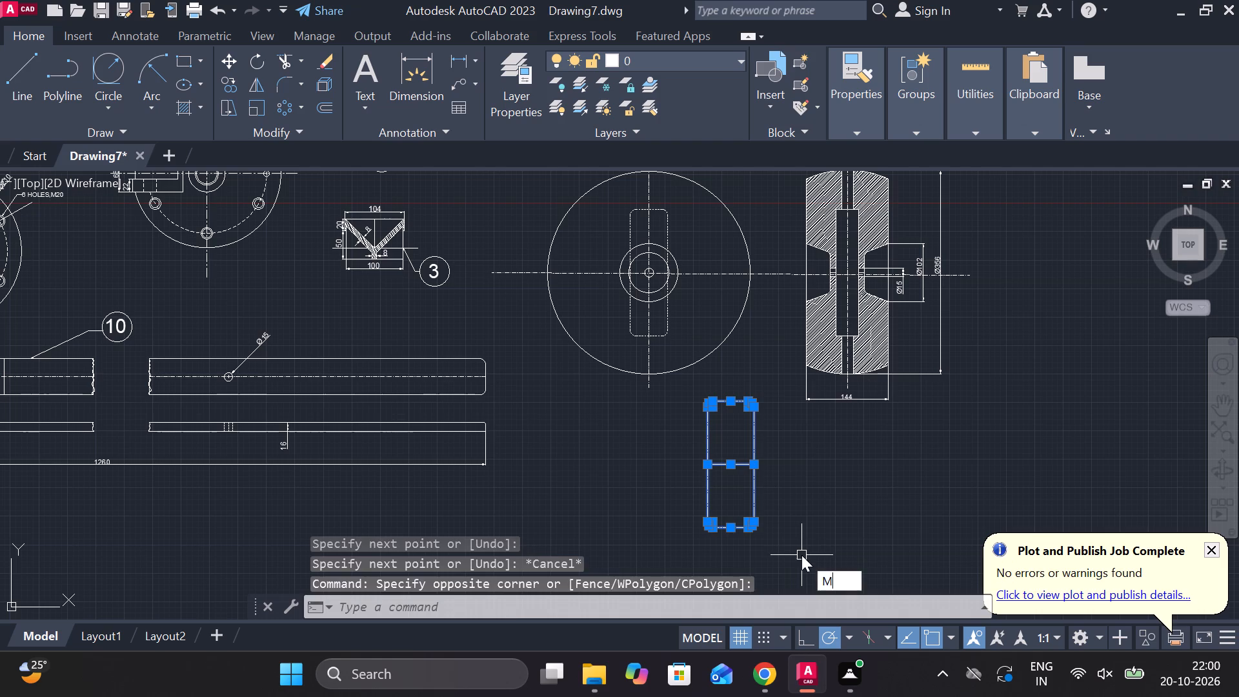
pyautogui.press('Return')
pyautogui.scroll(1, 748, 460)
pyautogui.click(721, 472)
pyautogui.moveTo(670, 360); pyautogui.dragTo(688, 372, button='middle')
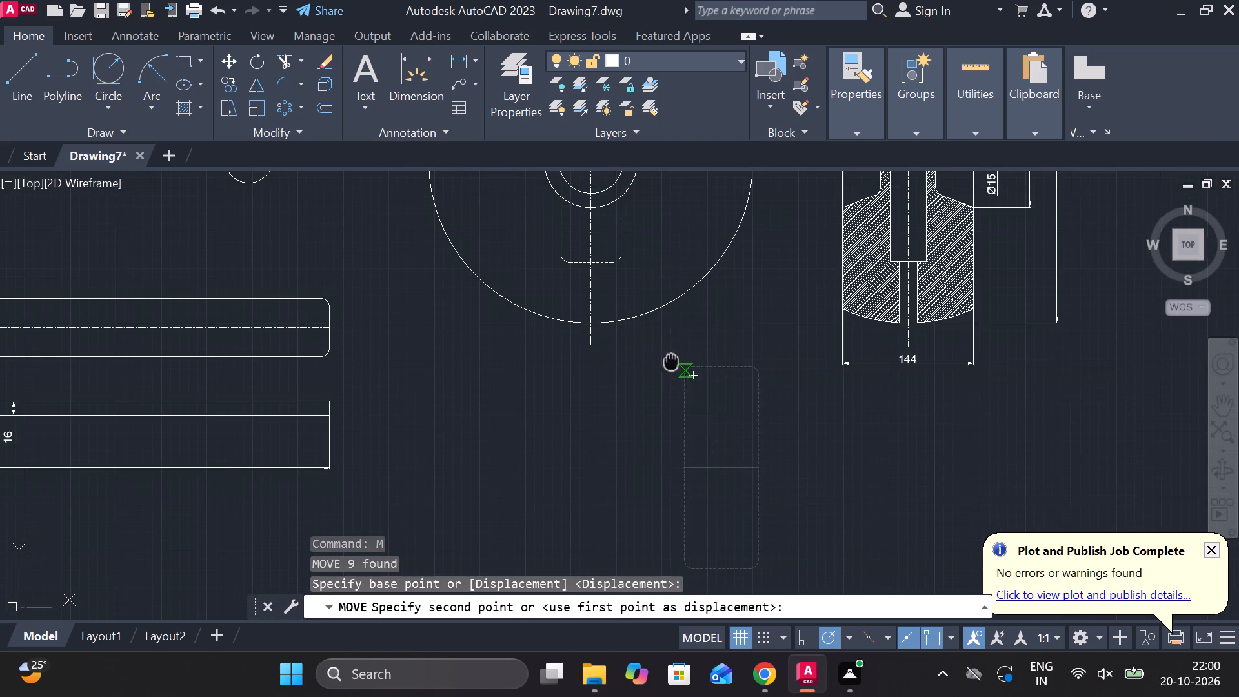
pyautogui.moveTo(688, 372); pyautogui.dragTo(721, 554, button='middle')
pyautogui.scroll(2, 670, 400)
pyautogui.click(592, 285)
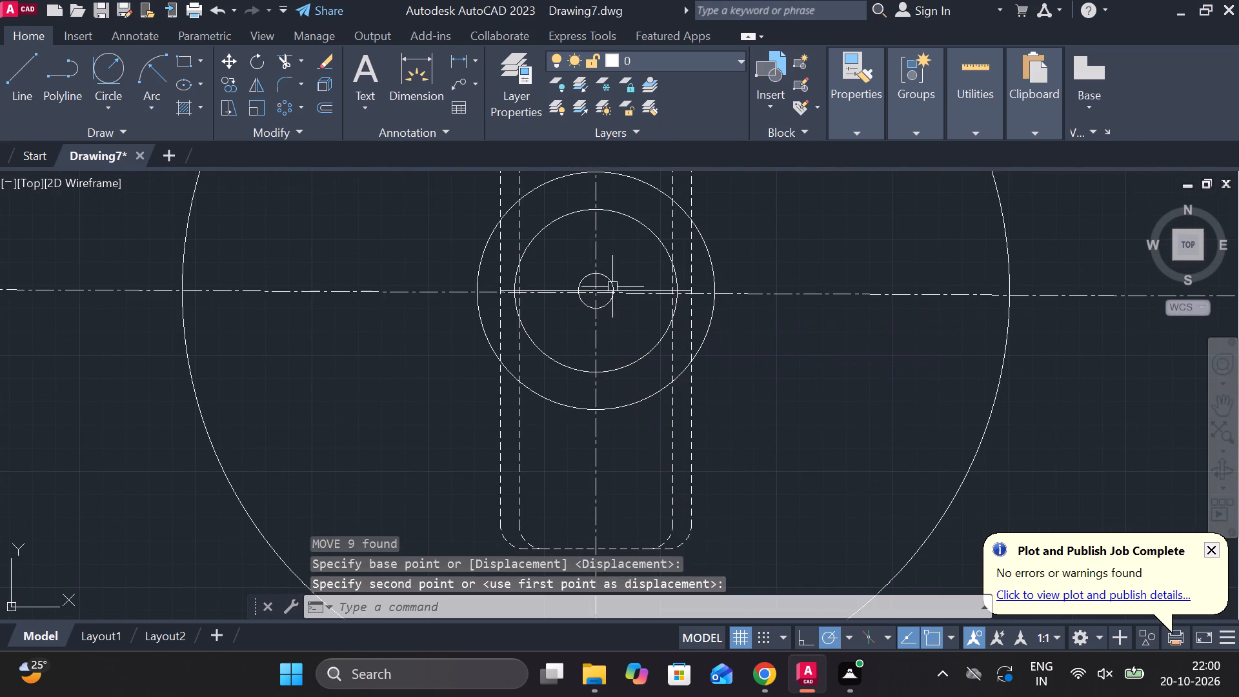
pyautogui.moveTo(730, 463); pyautogui.dragTo(698, 299, button='middle')
pyautogui.press('Escape')
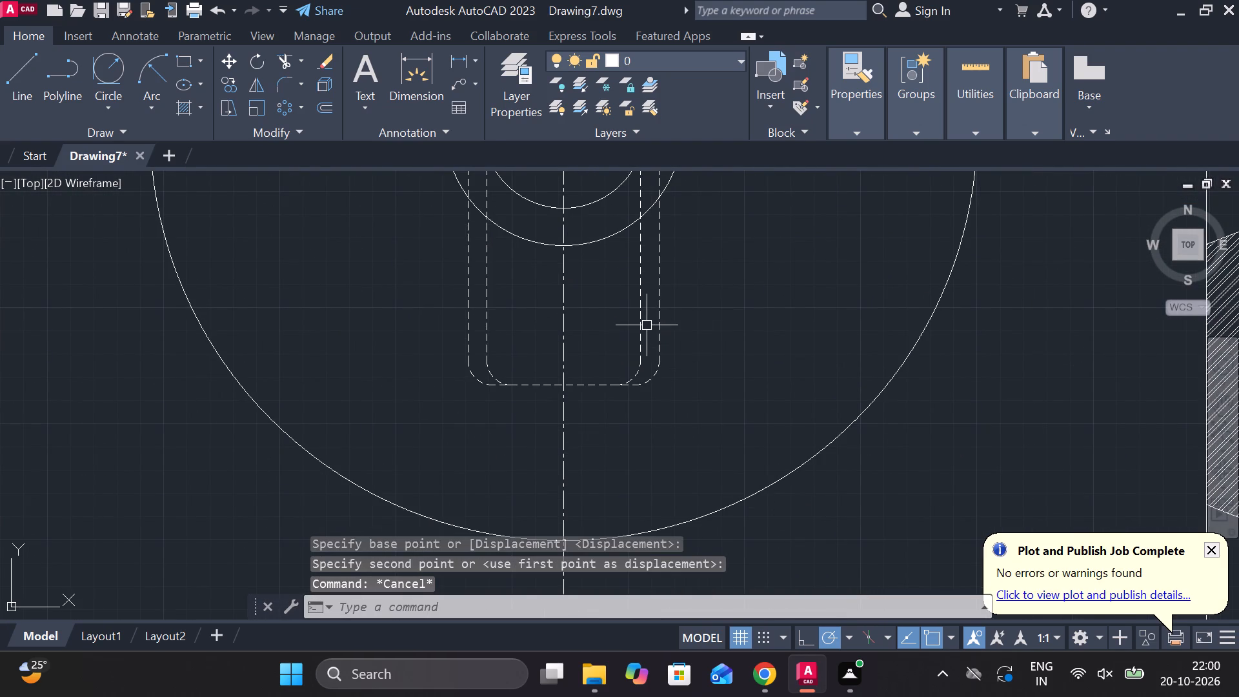
# Lengthen the lower ends of the narrower dashed outline's two long sides to just beyond the front view's outer circle.
pyautogui.click(641, 331)
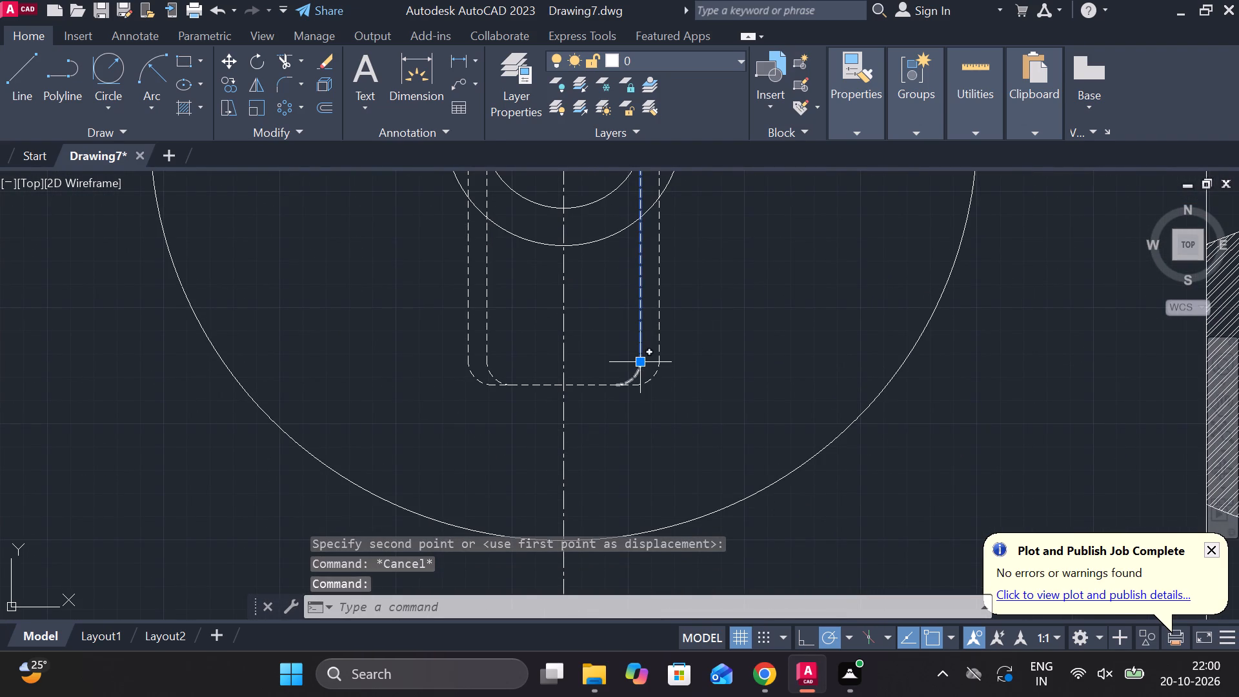
pyautogui.click(684, 419)
pyautogui.moveTo(688, 476); pyautogui.dragTo(667, 404, button='middle')
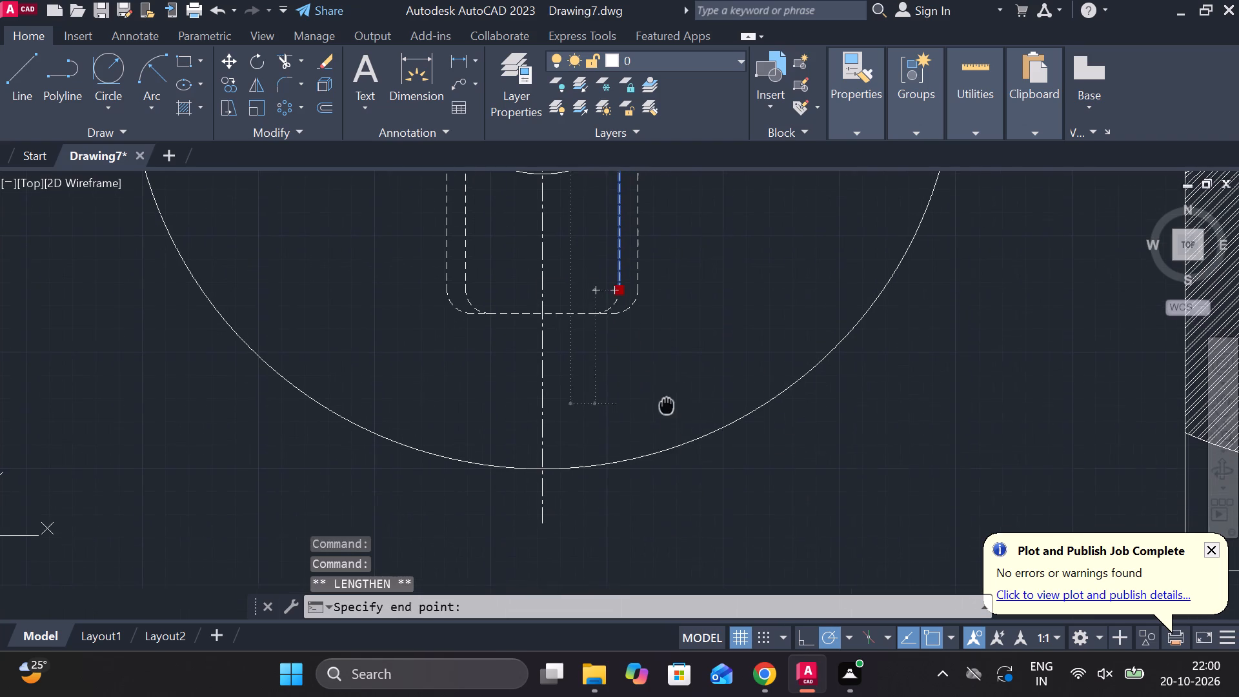
pyautogui.click(619, 495)
pyautogui.press('Escape')
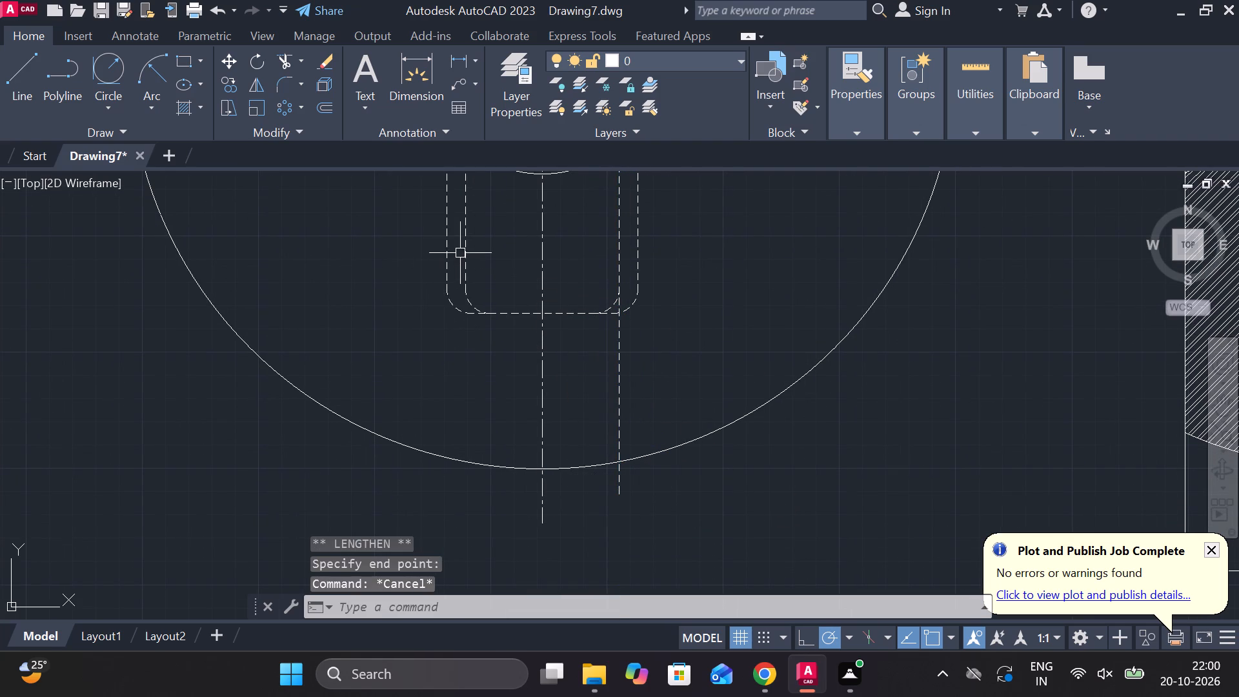
pyautogui.click(461, 250)
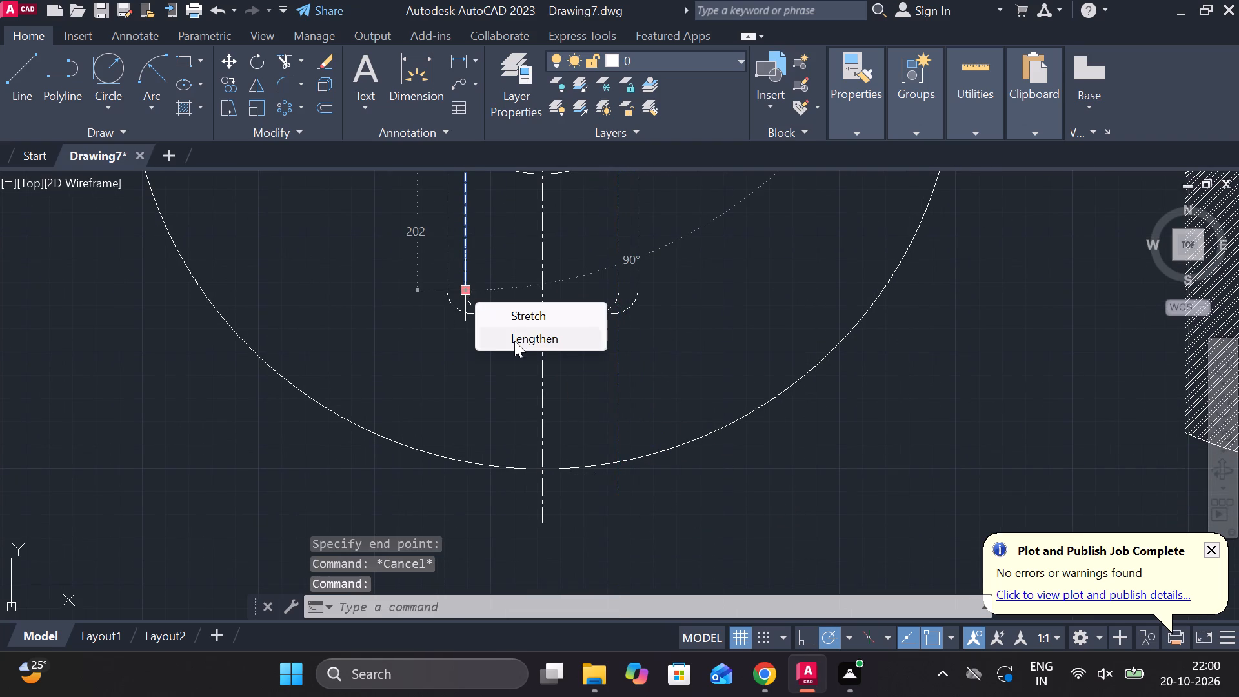
pyautogui.click(514, 341)
pyautogui.click(490, 496)
pyautogui.press('Escape')
# Lengthen the upper ends of the narrower dashed outline's two long sides to just beyond the front view's outer circle.
pyautogui.moveTo(699, 366); pyautogui.dragTo(713, 579, button='middle')
pyautogui.moveTo(669, 432); pyautogui.dragTo(699, 614, button='middle')
pyautogui.moveTo(603, 356); pyautogui.dragTo(636, 498, button='middle')
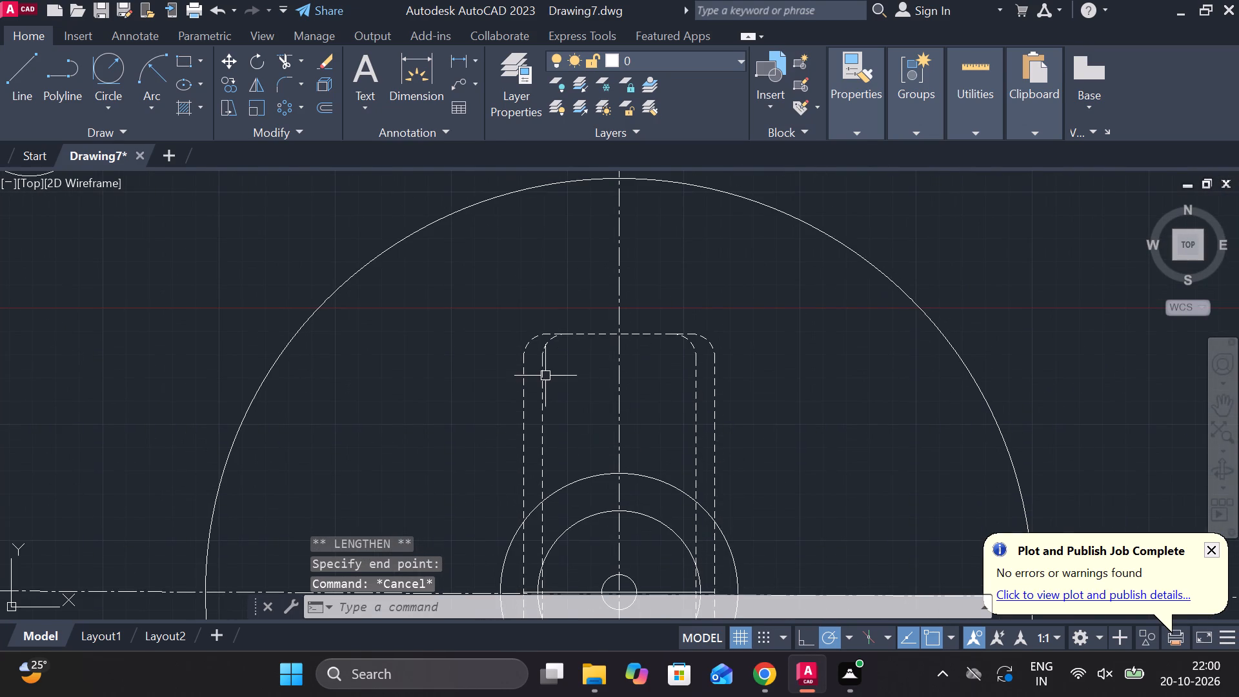
pyautogui.click(545, 376)
pyautogui.click(598, 412)
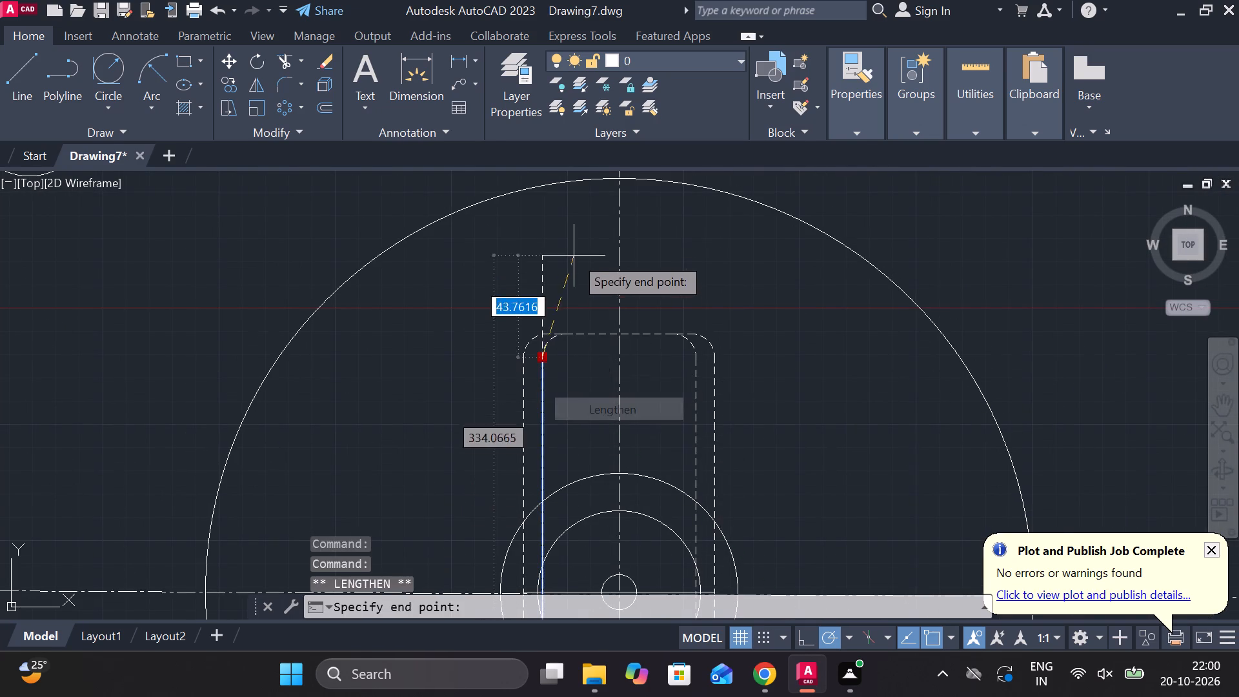
pyautogui.moveTo(564, 217); pyautogui.dragTo(571, 327, button='middle')
pyautogui.click(552, 277)
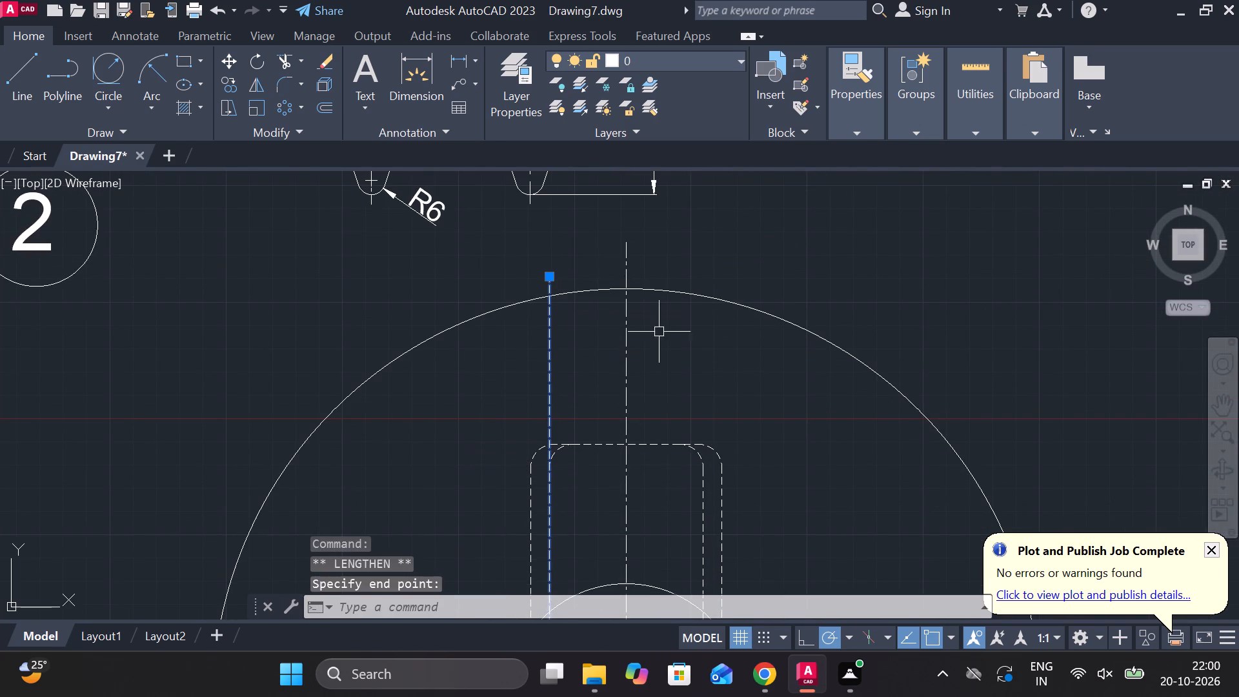
pyautogui.press('Escape')
pyautogui.click(701, 505)
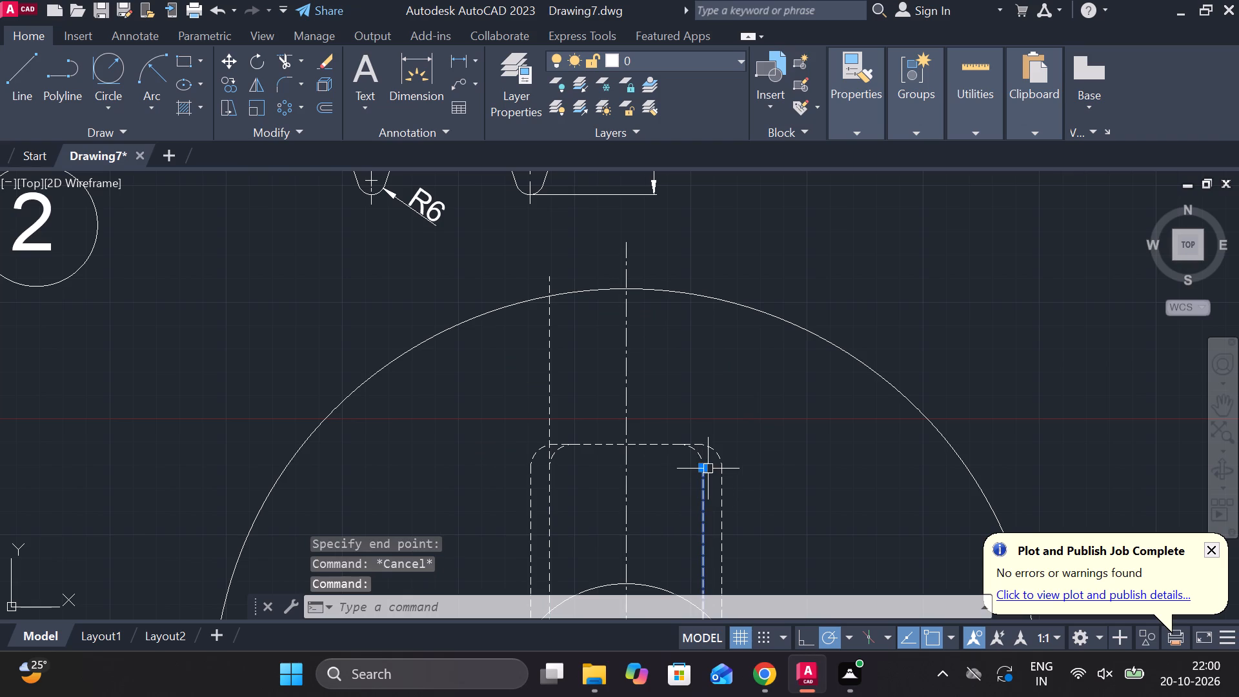
pyautogui.click(758, 521)
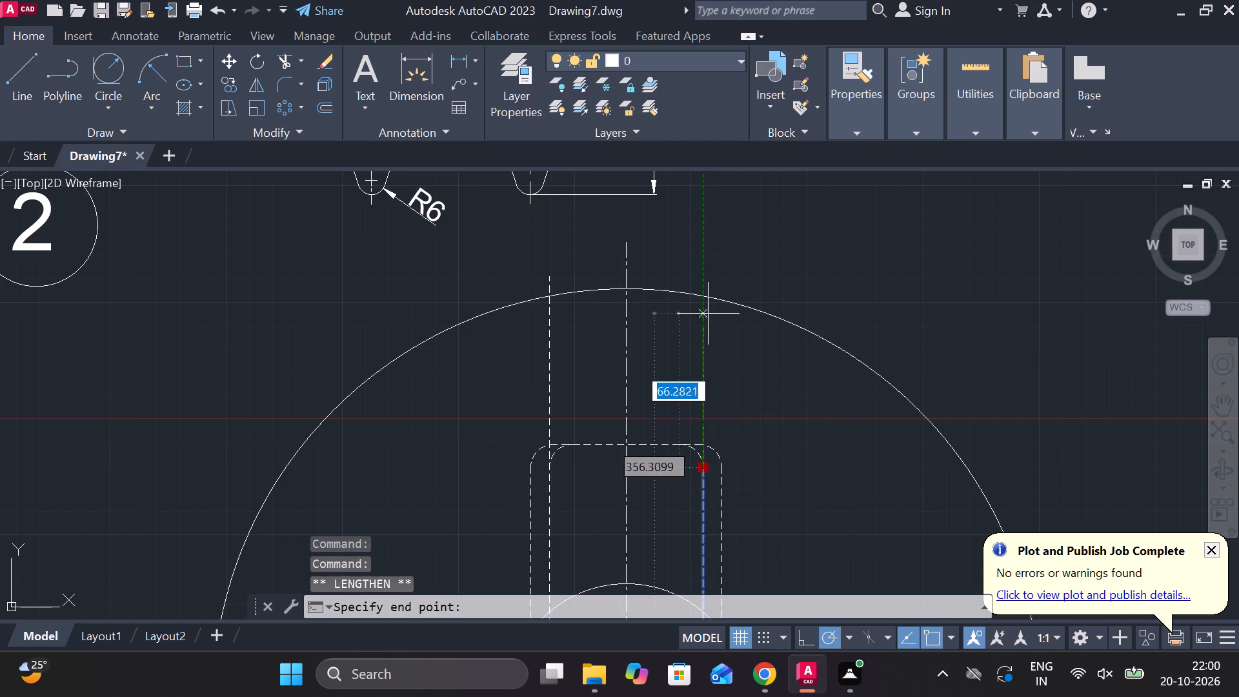
pyautogui.click(703, 267)
pyautogui.press('Escape')
# Erase the two upper corner arcs of the narrower dashed outline.
pyautogui.moveTo(685, 563); pyautogui.dragTo(688, 450, button='middle')
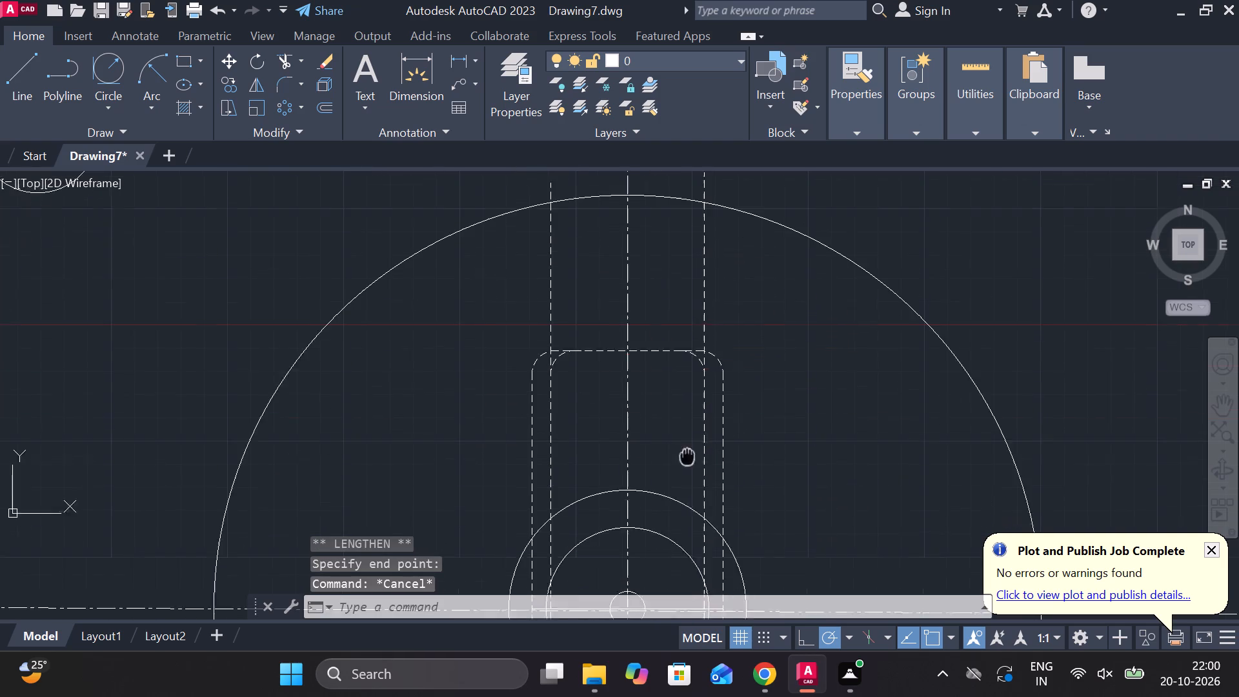
pyautogui.scroll(1, 529, 378)
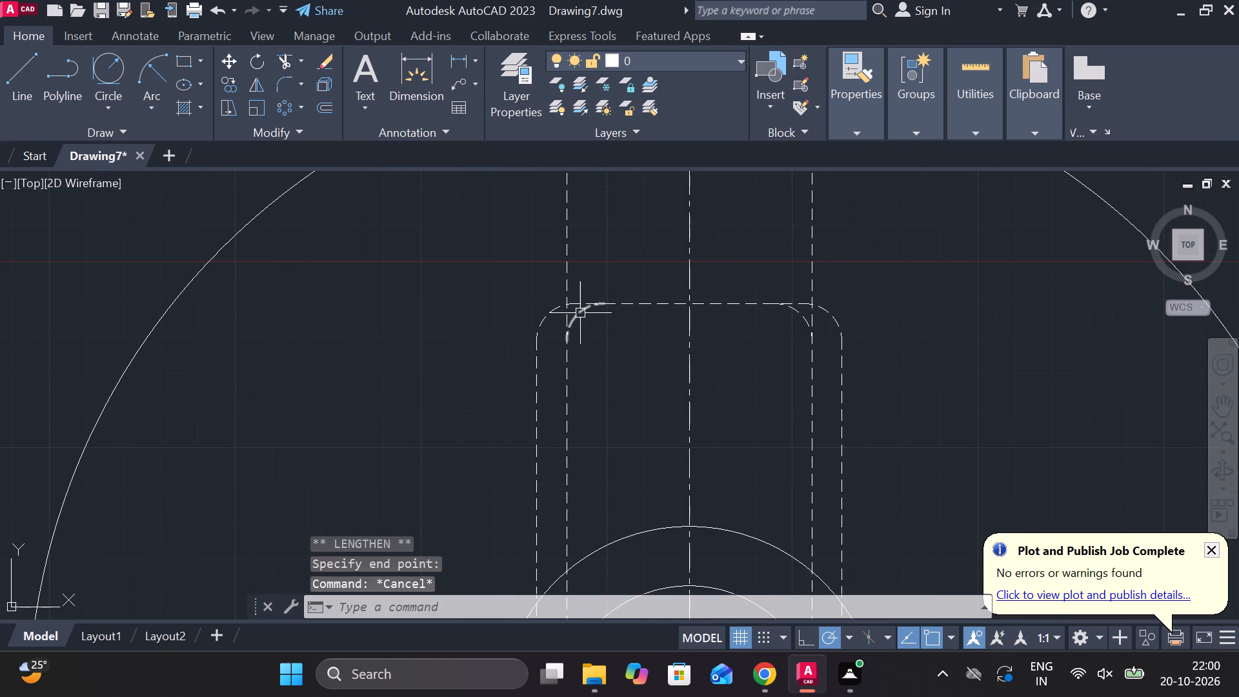
pyautogui.click(579, 312)
pyautogui.click(798, 314)
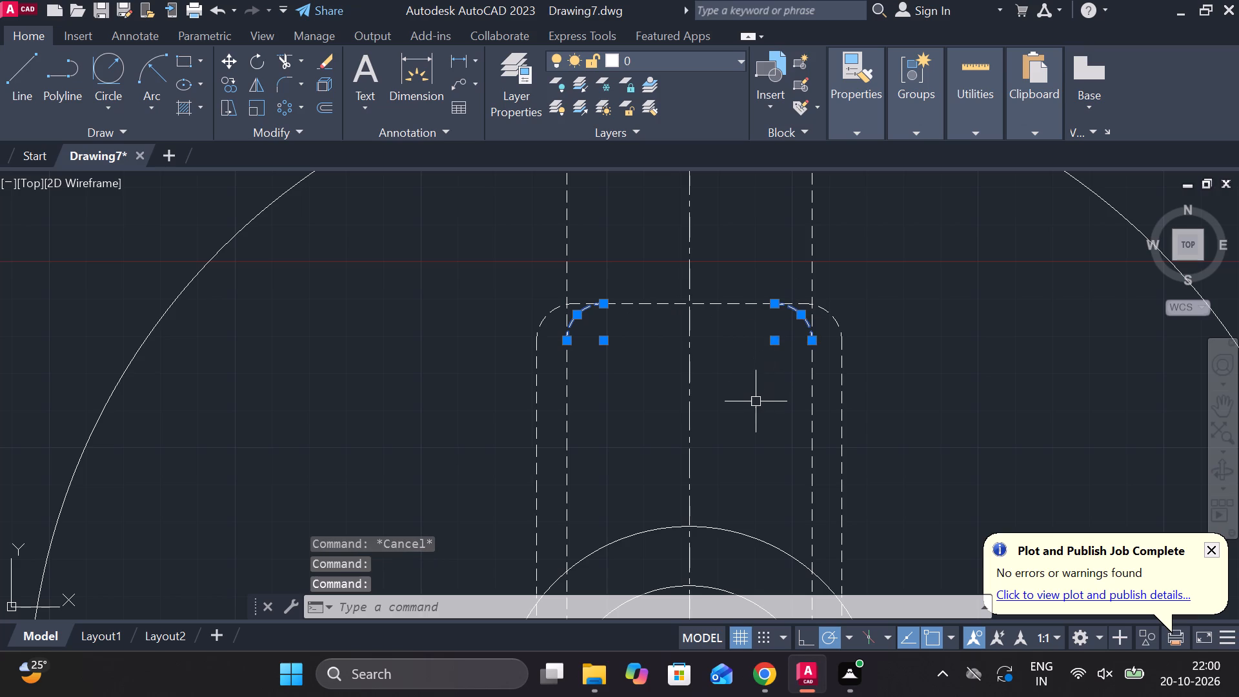
pyautogui.write('E')
pyautogui.press('space')
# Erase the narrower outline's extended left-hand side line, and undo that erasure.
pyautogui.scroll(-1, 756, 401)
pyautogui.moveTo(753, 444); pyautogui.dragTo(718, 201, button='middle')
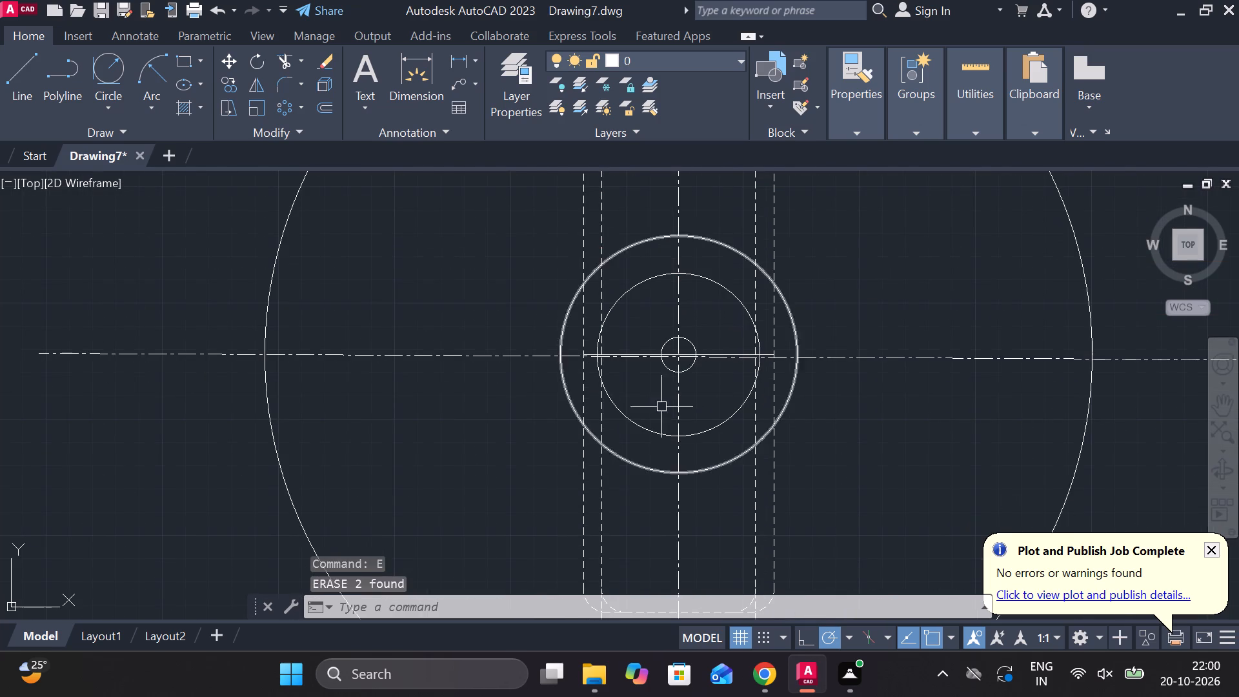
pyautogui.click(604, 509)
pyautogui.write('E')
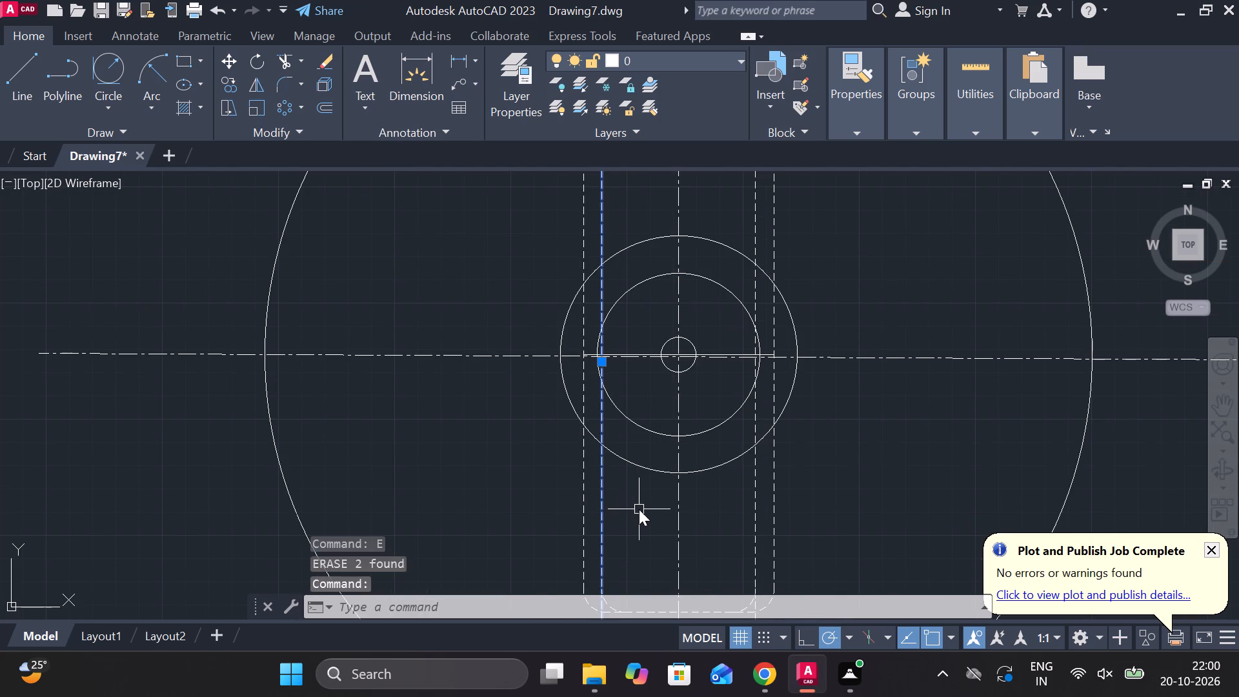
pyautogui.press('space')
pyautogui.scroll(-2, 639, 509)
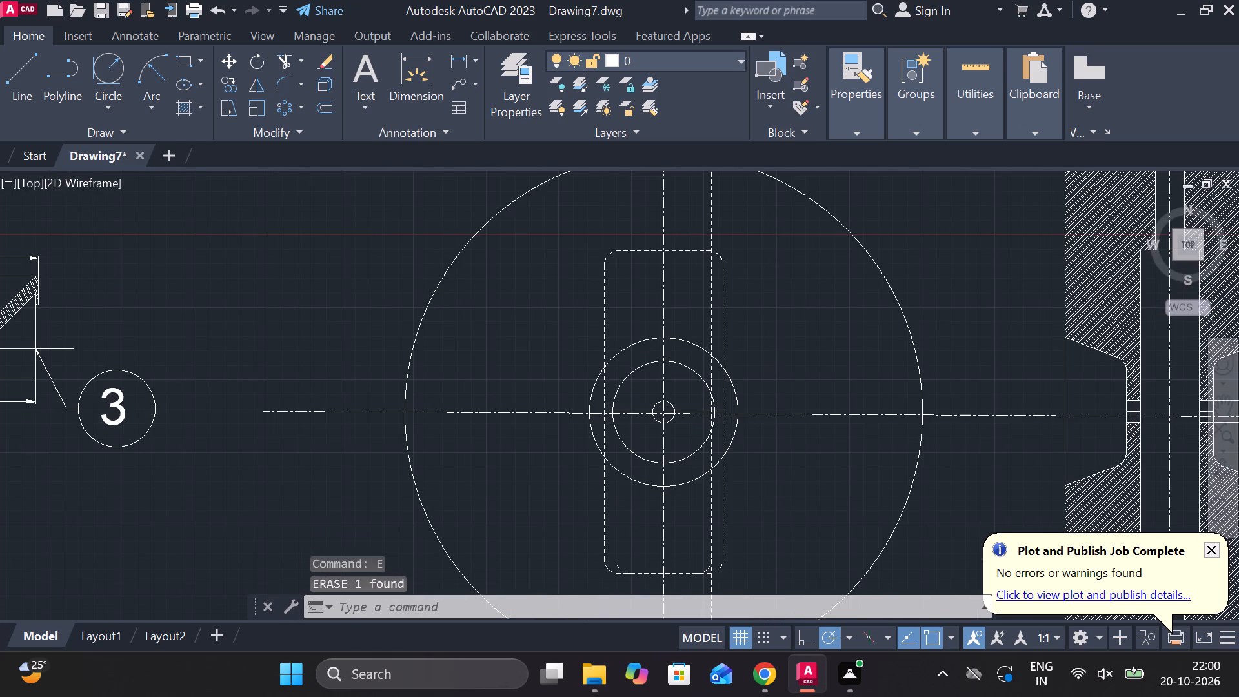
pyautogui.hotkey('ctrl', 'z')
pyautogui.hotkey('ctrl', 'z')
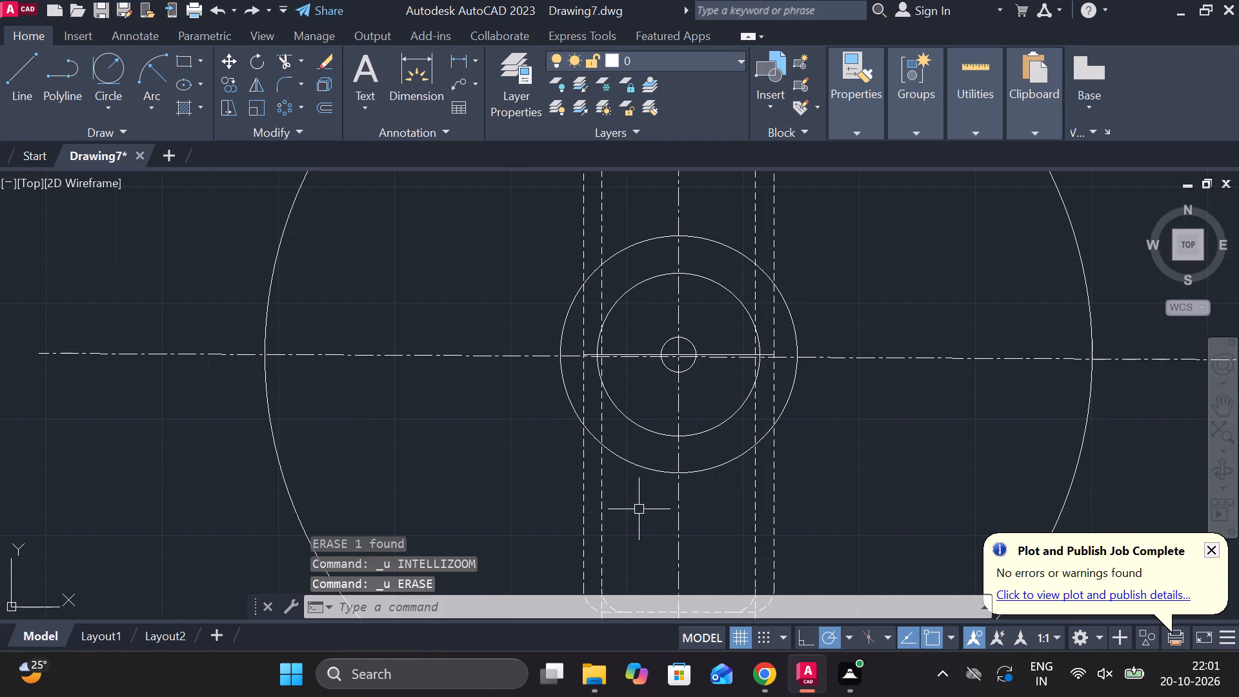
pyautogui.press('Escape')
# Trim the two extended dashed lines between the wider rounded rectangle's upper edge and the hub's larger circle.
pyautogui.write('TR')
pyautogui.press('space')
pyautogui.moveTo(639, 507); pyautogui.dragTo(645, 580, button='middle')
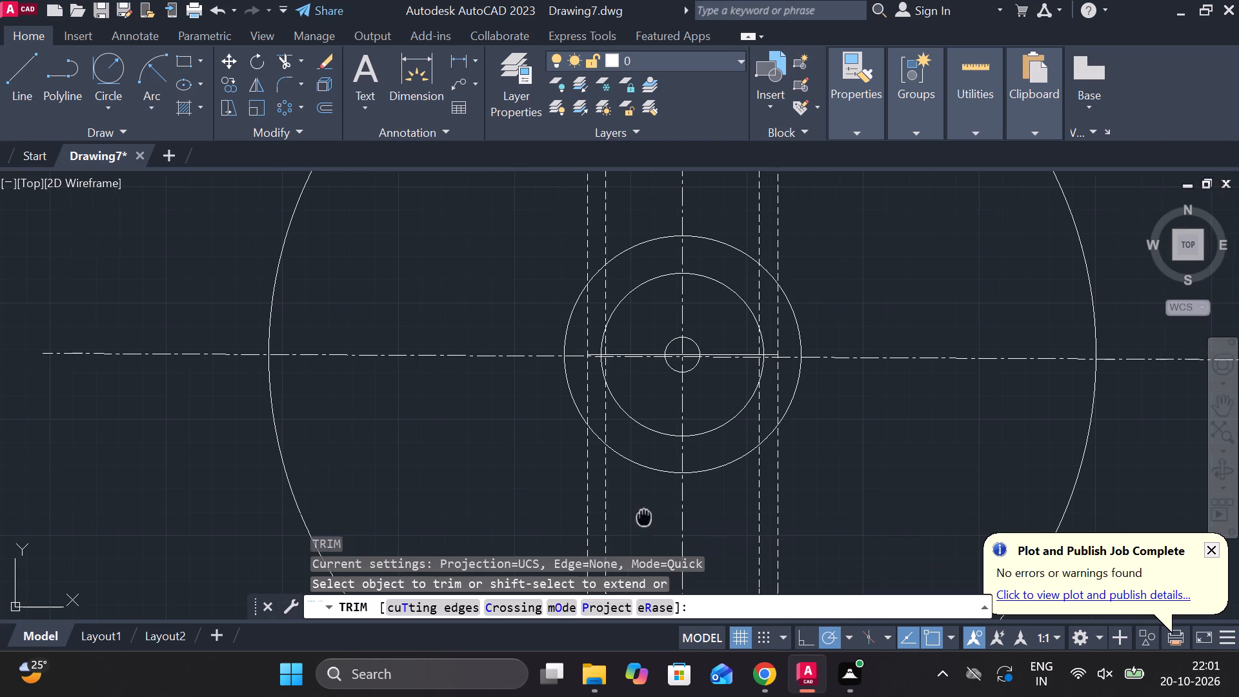
pyautogui.moveTo(645, 580); pyautogui.dragTo(639, 696, button='middle')
pyautogui.click(597, 331)
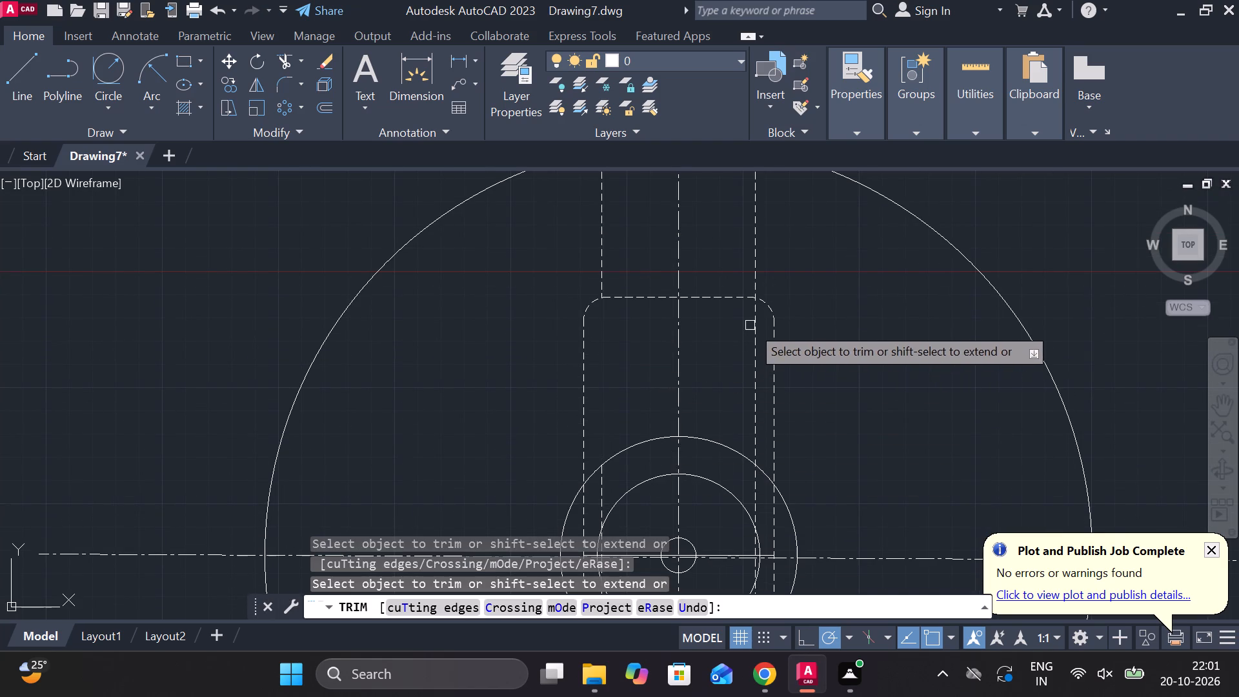
pyautogui.click(754, 323)
# Trim the extended dashed lines inside the wider rounded rectangle's lower half, together with the narrower outline's two lower corner arcs.
pyautogui.scroll(-2, 760, 378)
pyautogui.moveTo(784, 543); pyautogui.dragTo(780, 440, button='middle')
pyautogui.scroll(1, 771, 439)
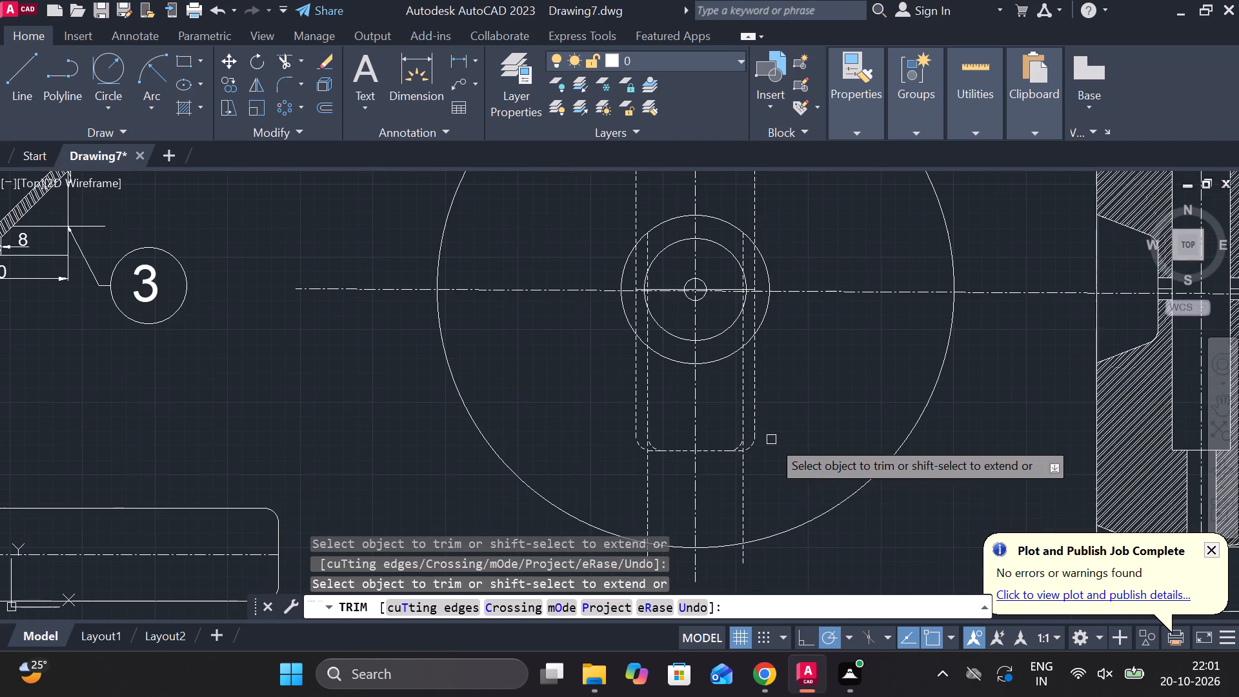
pyautogui.scroll(3, 730, 439)
pyautogui.click(767, 462)
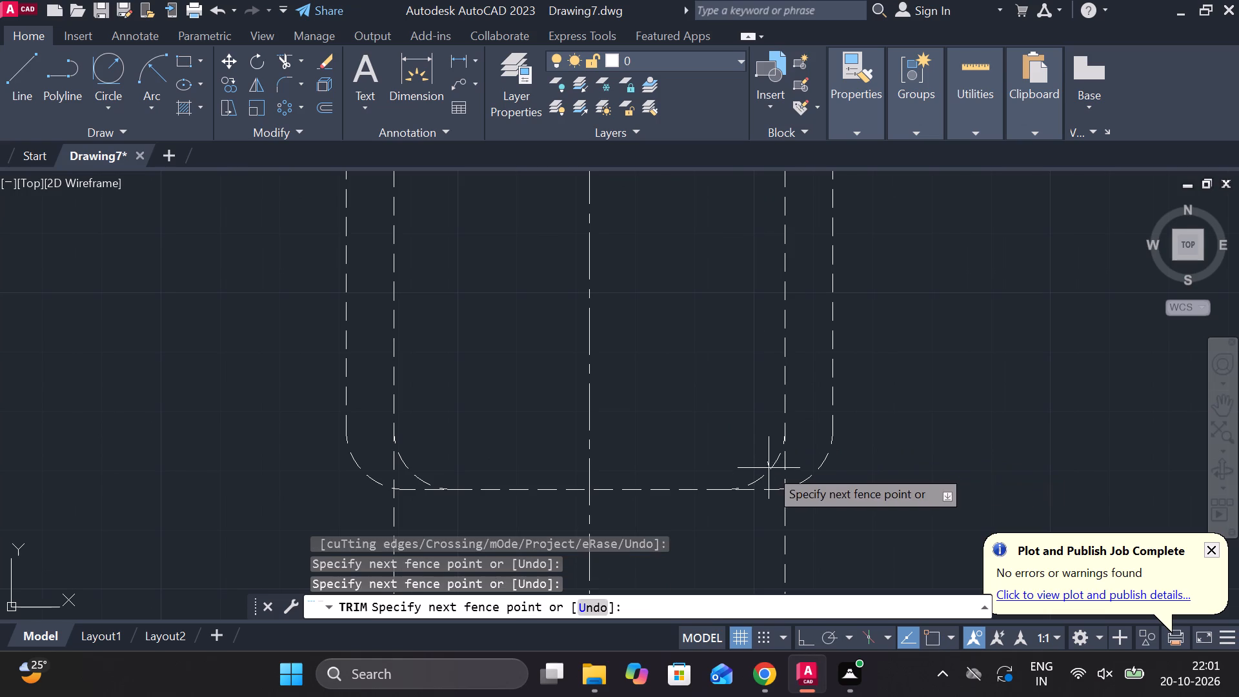
pyautogui.moveTo(772, 472); pyautogui.dragTo(779, 470)
pyautogui.click(787, 436)
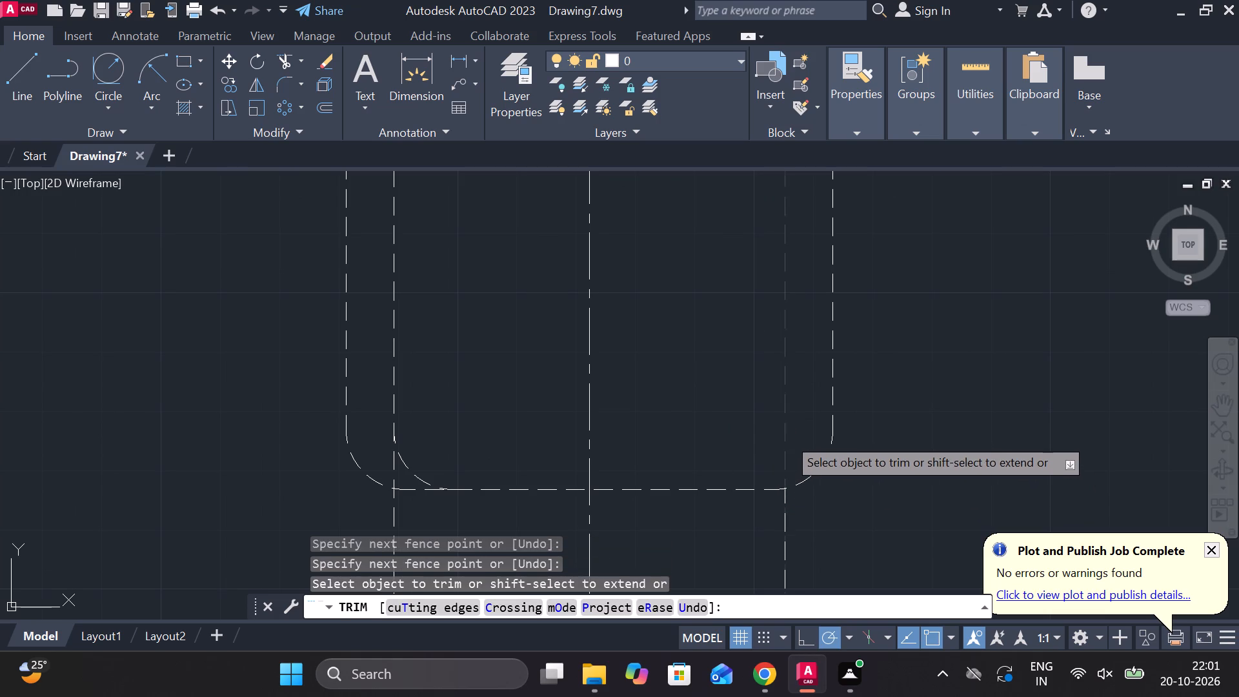
pyautogui.click(390, 413)
pyautogui.click(399, 449)
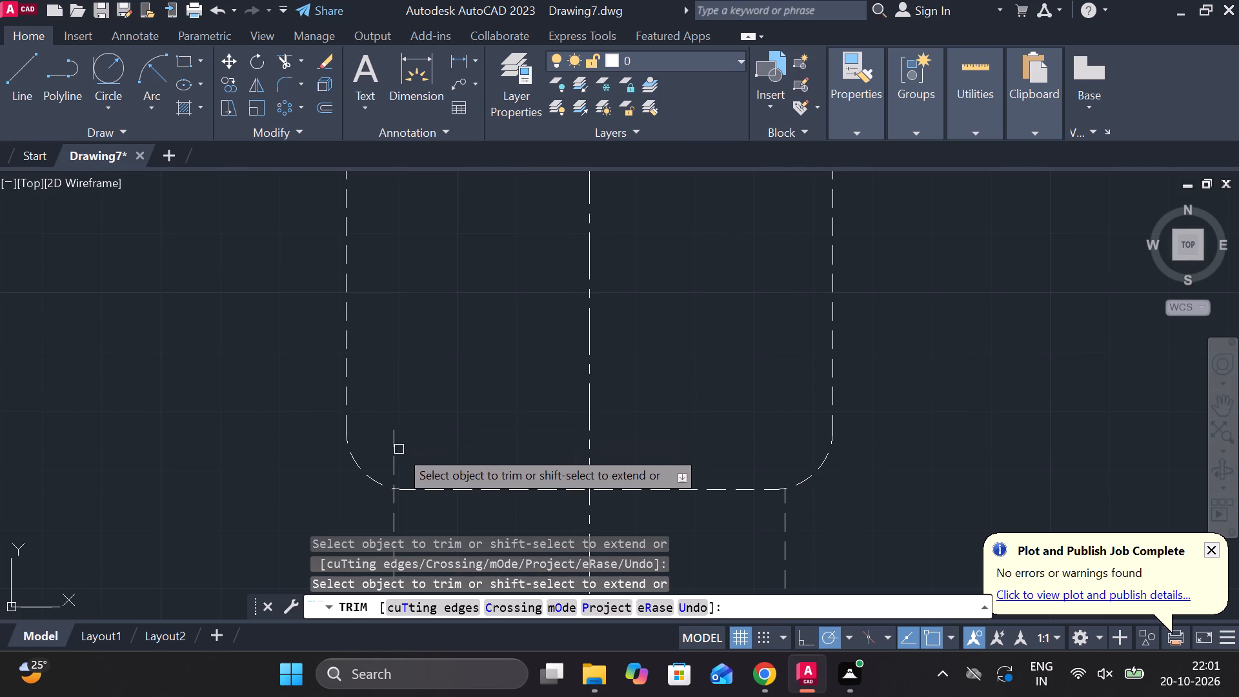
pyautogui.click(390, 449)
pyautogui.scroll(-2, 466, 432)
pyautogui.press('Escape')
pyautogui.scroll(-2, 689, 352)
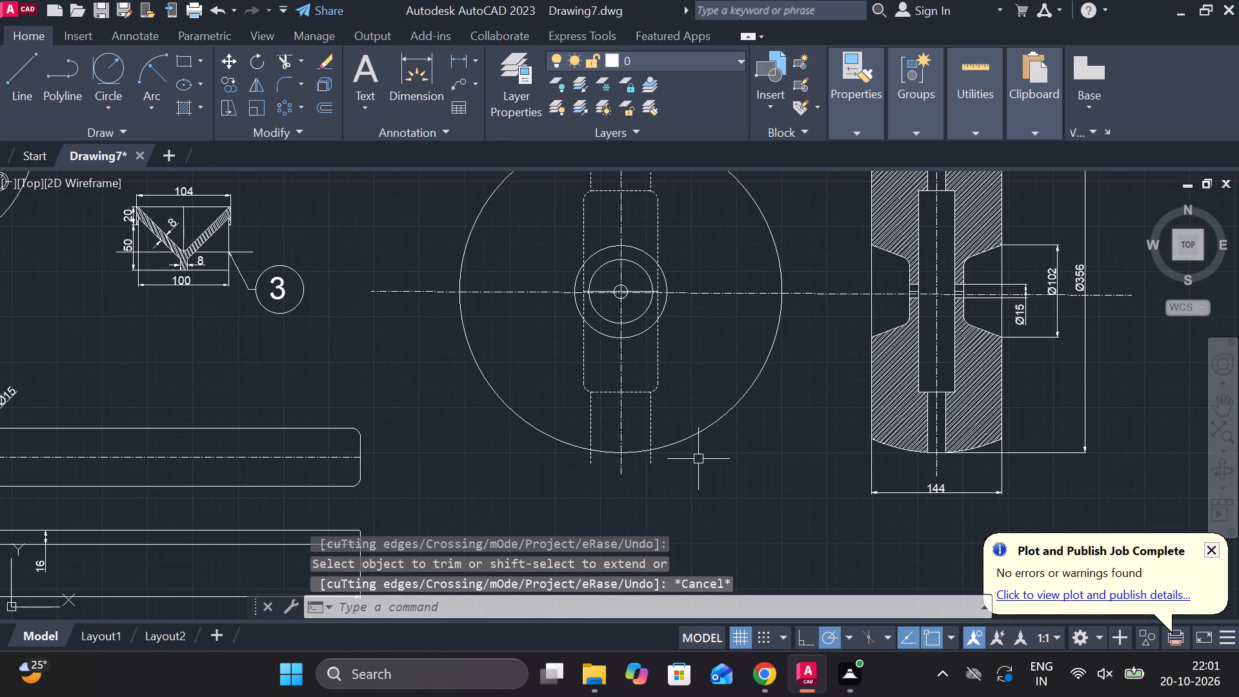
# Trim the narrower dashed bore lines where they extend beyond the outer circle at its bottom and top.
pyautogui.scroll(1, 698, 461)
pyautogui.press('Escape')
pyautogui.write('TR')
pyautogui.press('space')
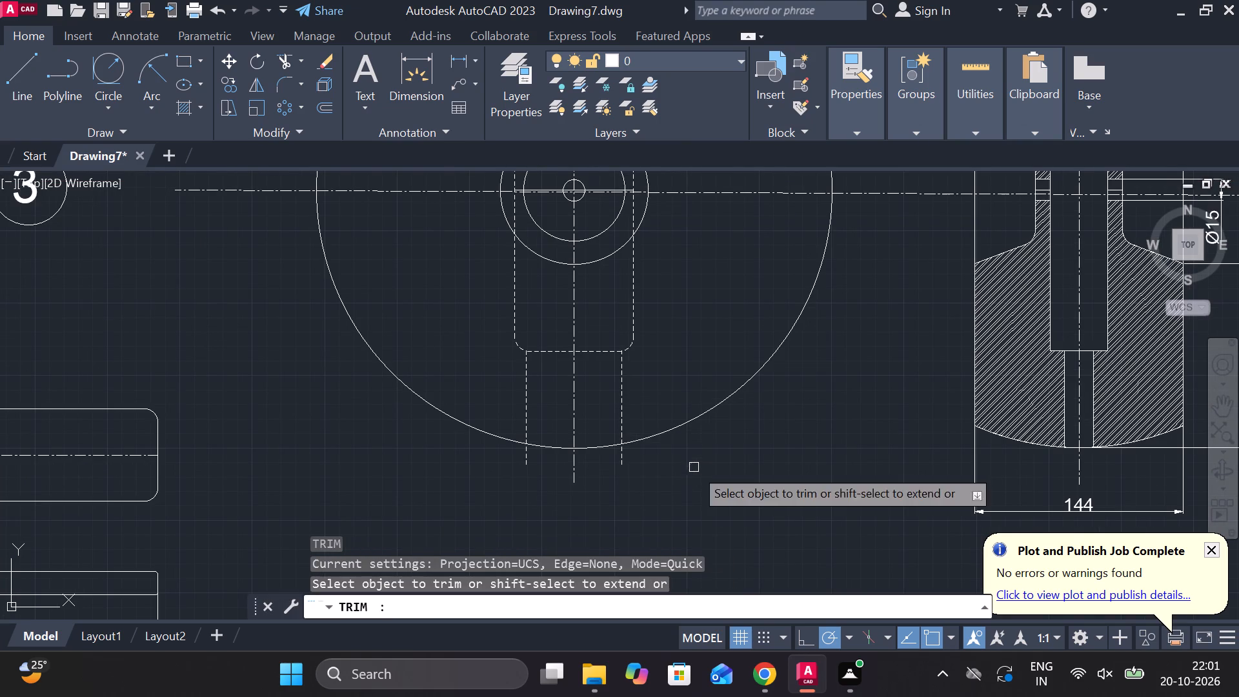
pyautogui.moveTo(643, 460); pyautogui.dragTo(514, 461)
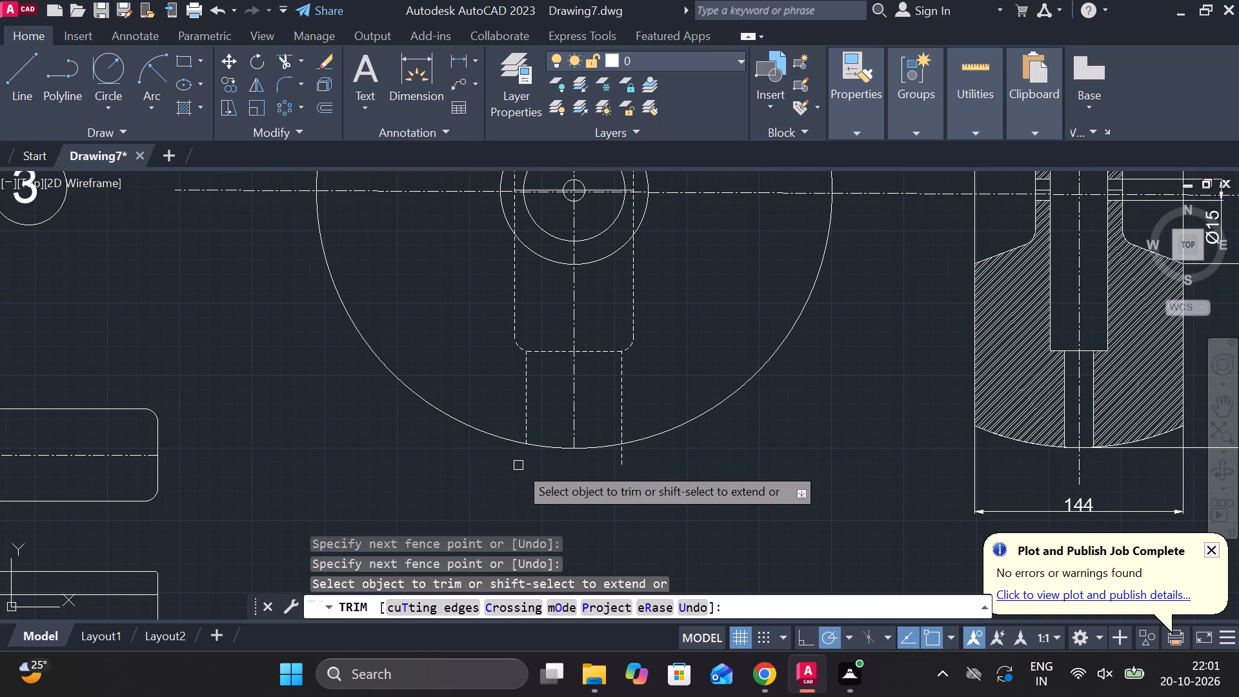
pyautogui.click(619, 455)
pyautogui.scroll(-2, 623, 456)
pyautogui.scroll(1, 627, 247)
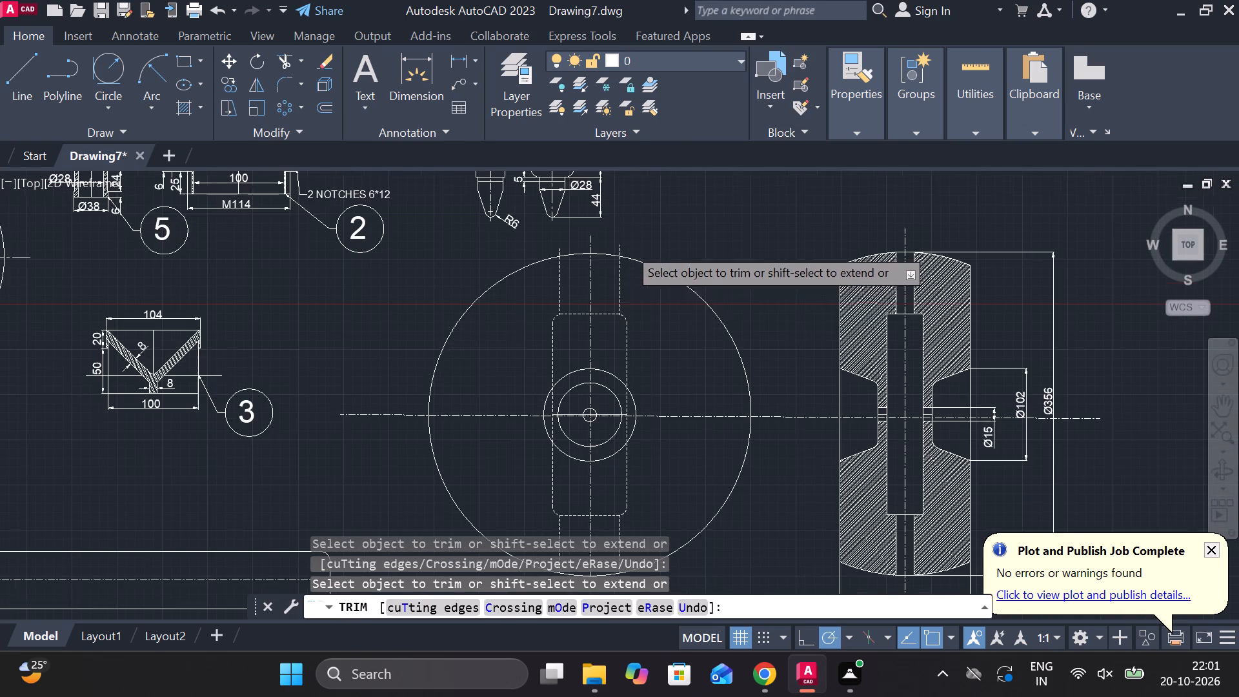
pyautogui.scroll(2, 610, 248)
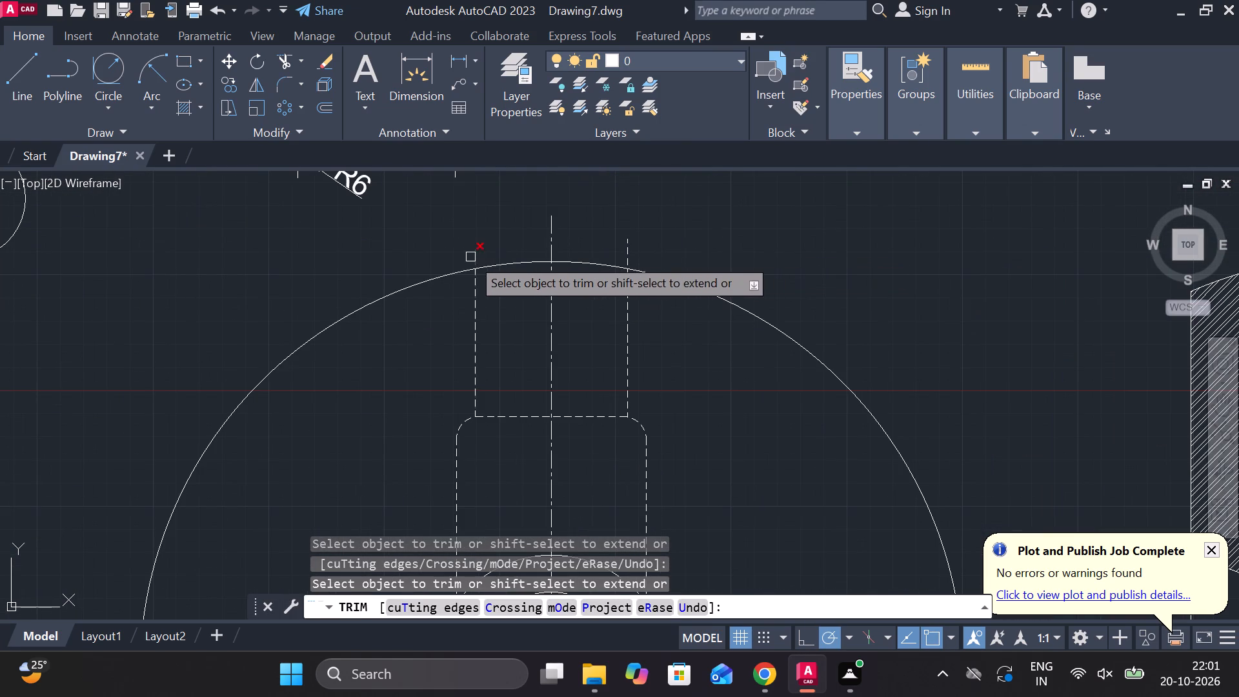
pyautogui.click(470, 257)
pyautogui.moveTo(543, 242); pyautogui.dragTo(659, 250)
pyautogui.scroll(-2, 741, 238)
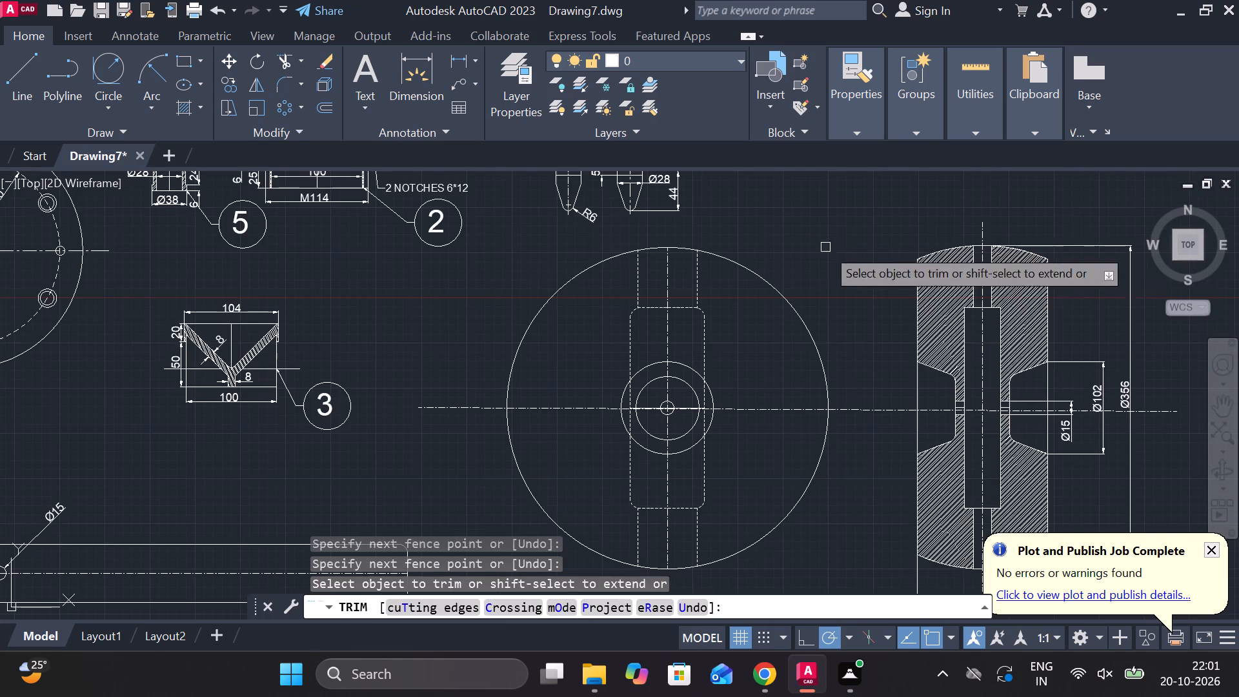
pyautogui.moveTo(803, 266); pyautogui.dragTo(792, 265, button='middle')
pyautogui.press('Escape')
# Add a vertical linear dimension for the height of the dashed rounded rectangle, placed between it and the outer circle.
pyautogui.click(468, 64)
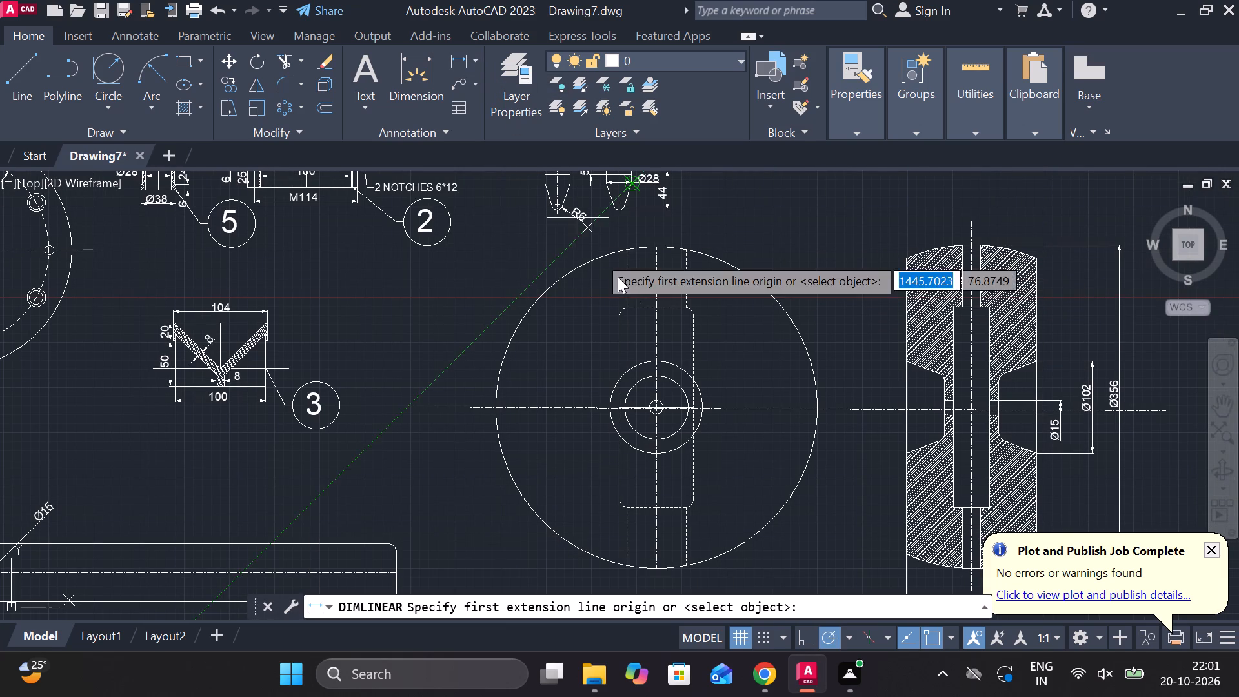
pyautogui.click(660, 309)
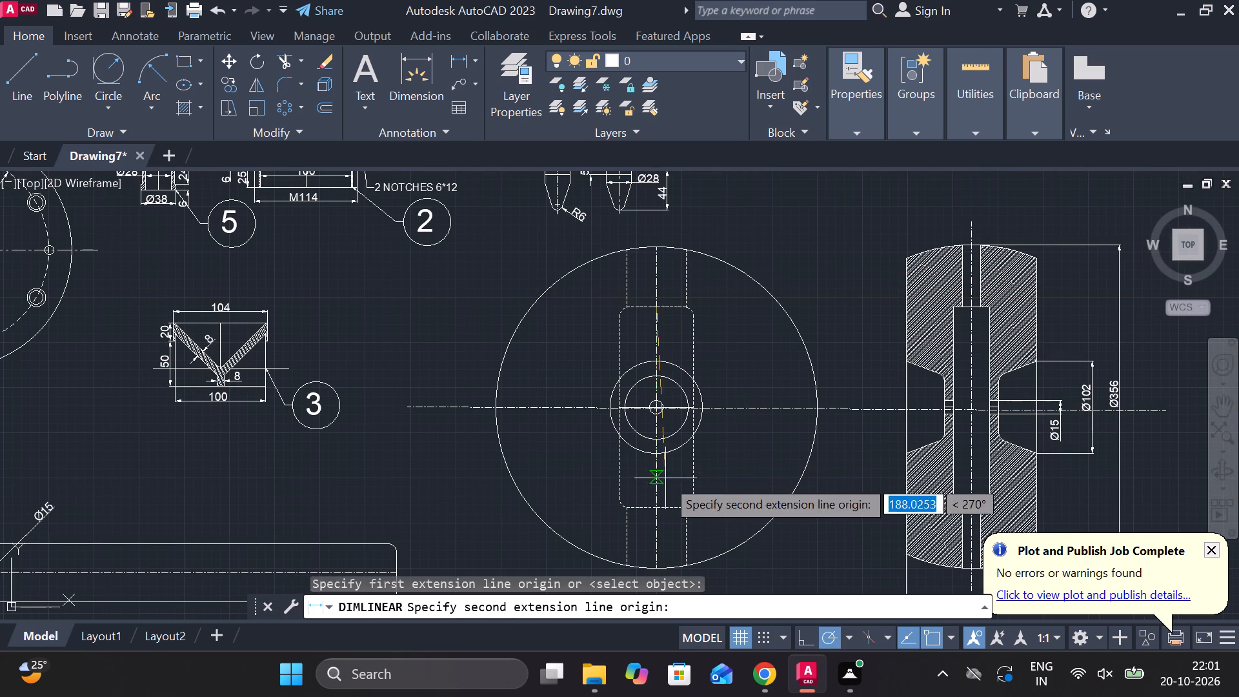
pyautogui.click(663, 504)
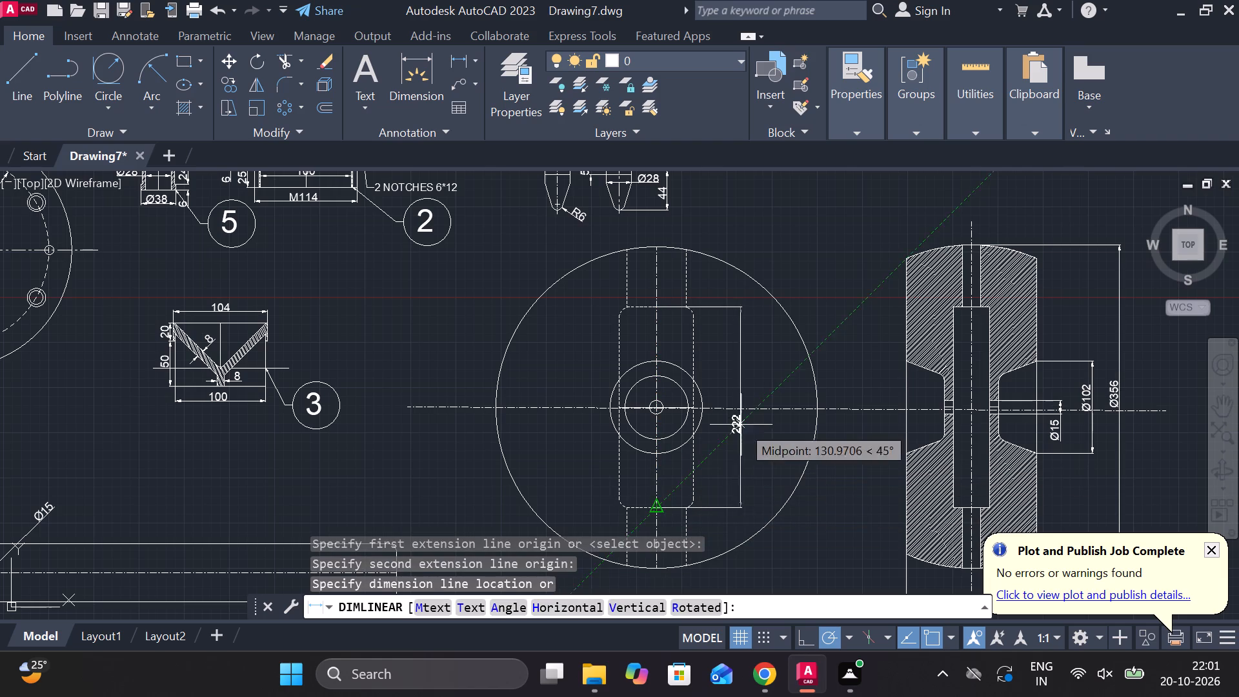
pyautogui.click(738, 410)
pyautogui.middleClick(727, 414)
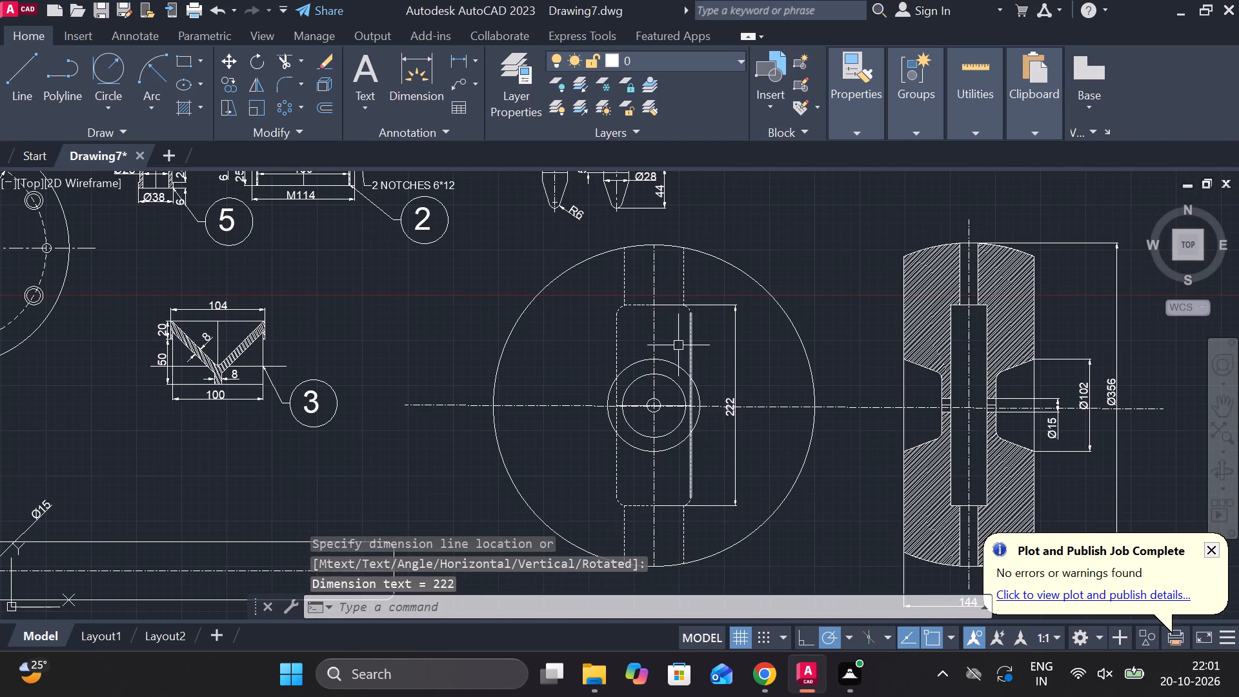
# Add a horizontal linear dimension for the dashed rounded rectangle's width, placed inside the outline above the hub circles.
pyautogui.press('space')
pyautogui.scroll(1, 629, 338)
pyautogui.click(613, 343)
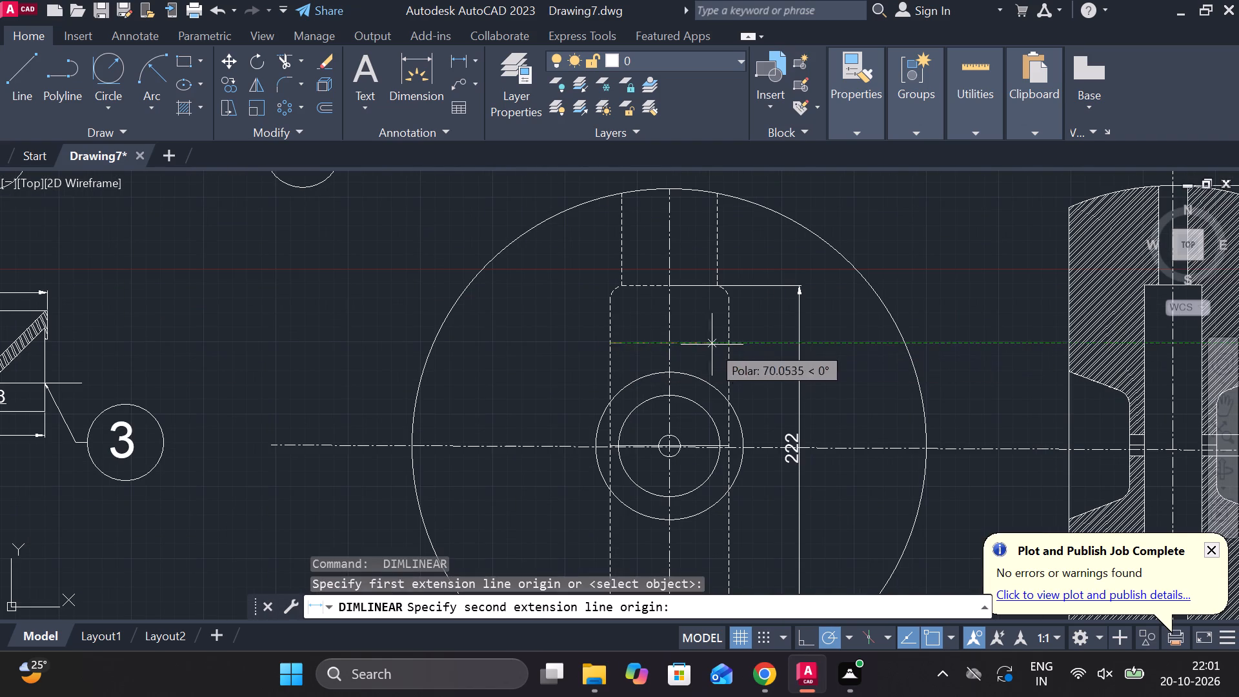
pyautogui.click(723, 345)
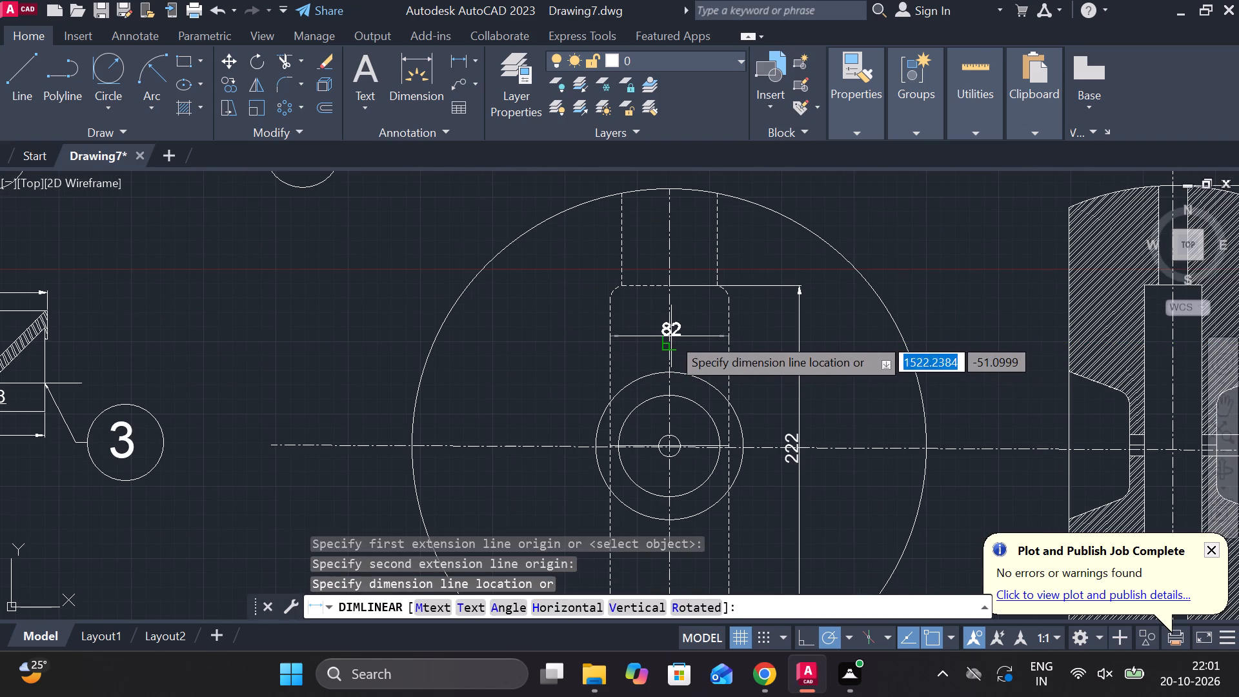
pyautogui.click(671, 336)
# Add a horizontal linear dimension between the two narrower dashed lines below the rounded rectangle.
pyautogui.moveTo(730, 341); pyautogui.dragTo(683, 177, button='middle')
pyautogui.press('space')
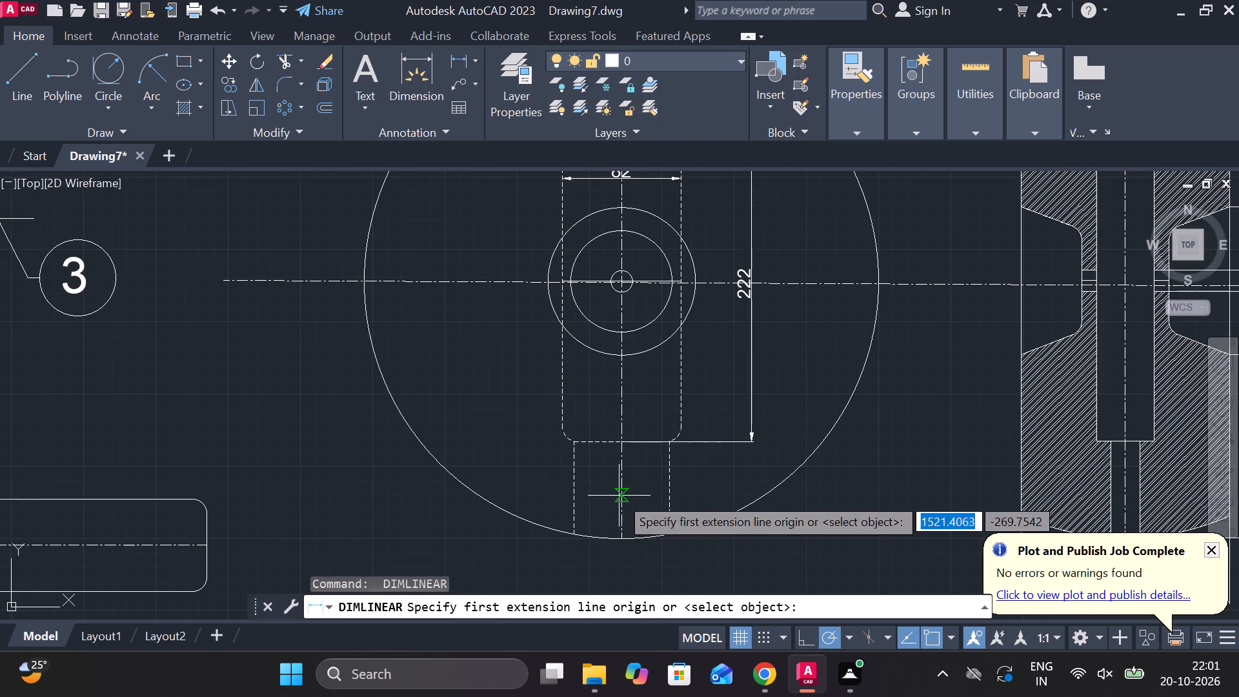
pyautogui.click(577, 491)
pyautogui.click(665, 491)
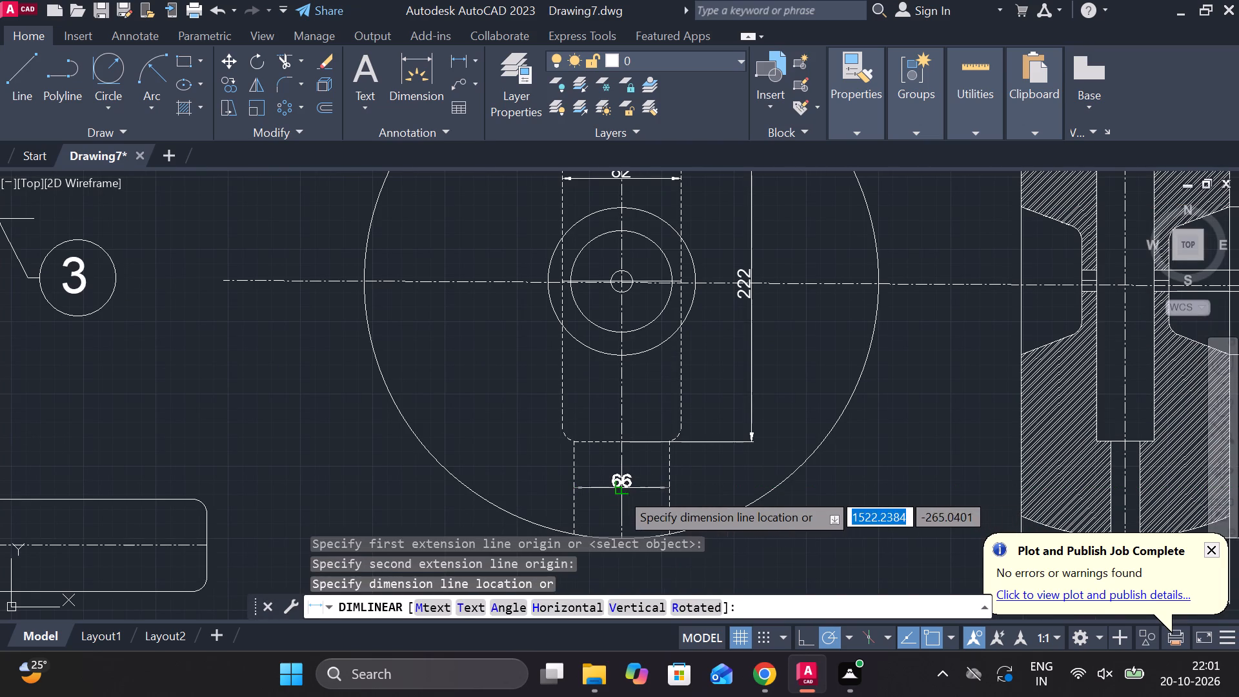
pyautogui.click(619, 491)
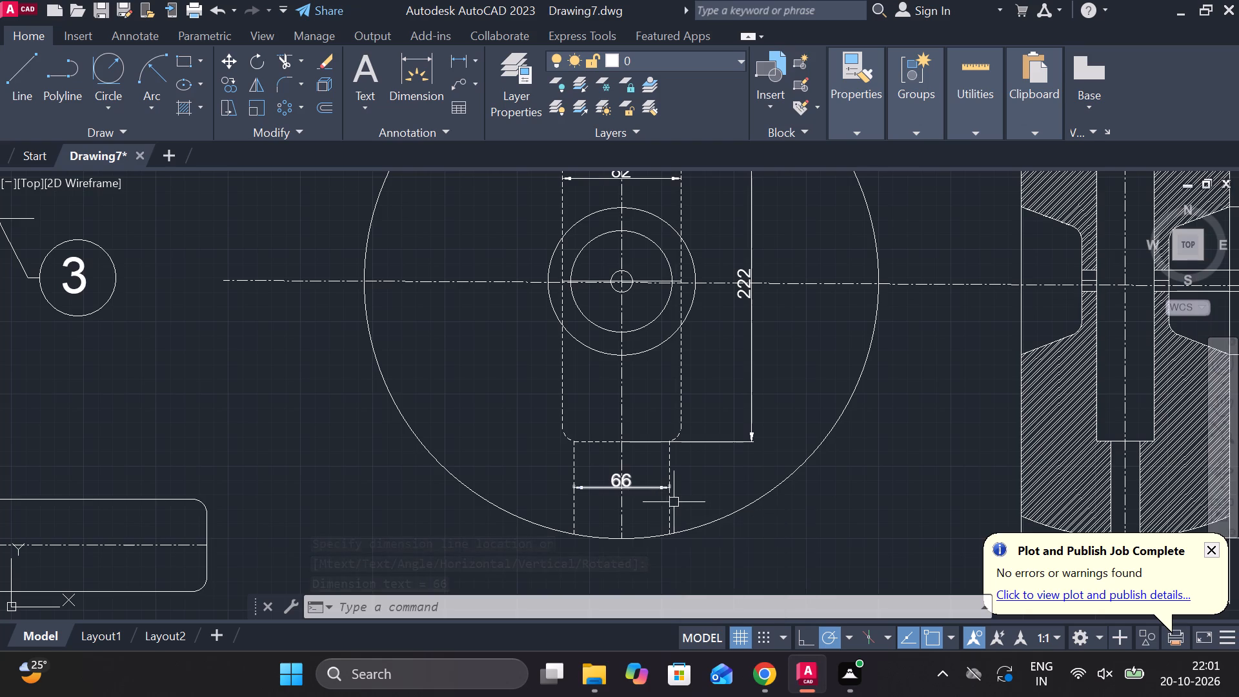
# Offset the front view's outer circle inward by 10.
pyautogui.scroll(-1, 676, 503)
pyautogui.scroll(1, 685, 494)
pyautogui.click(710, 523)
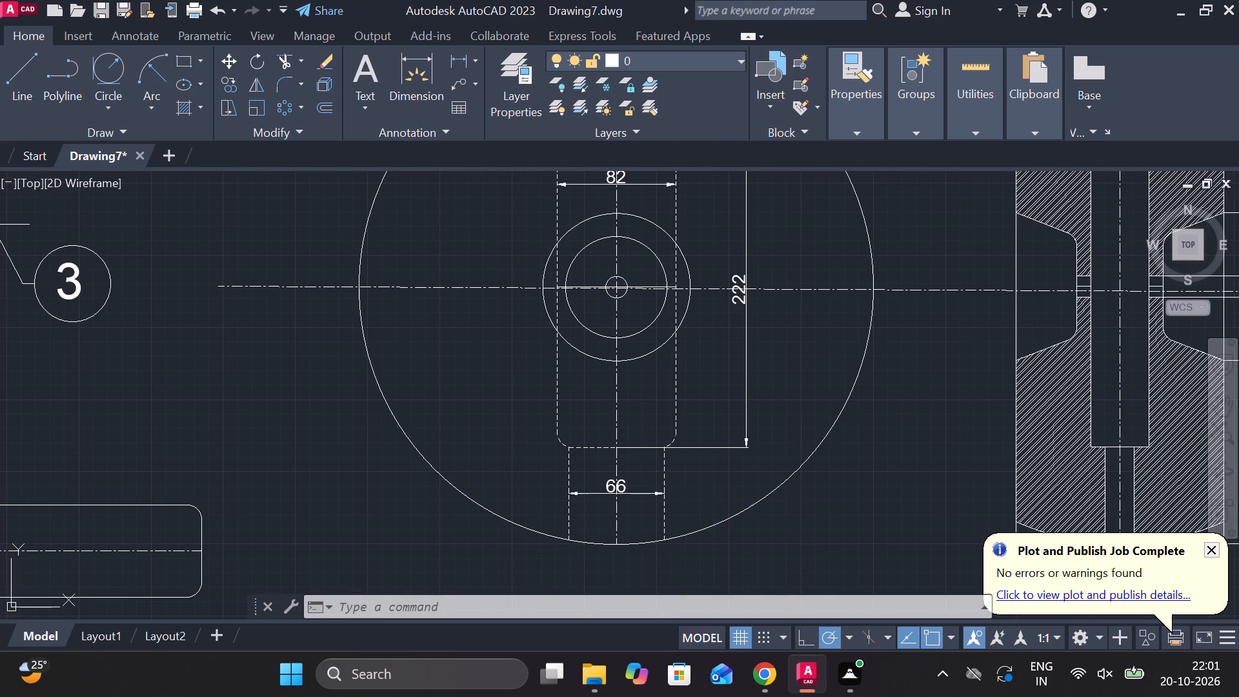
pyautogui.press('o')
pyautogui.press('Return')
pyautogui.press('Return')
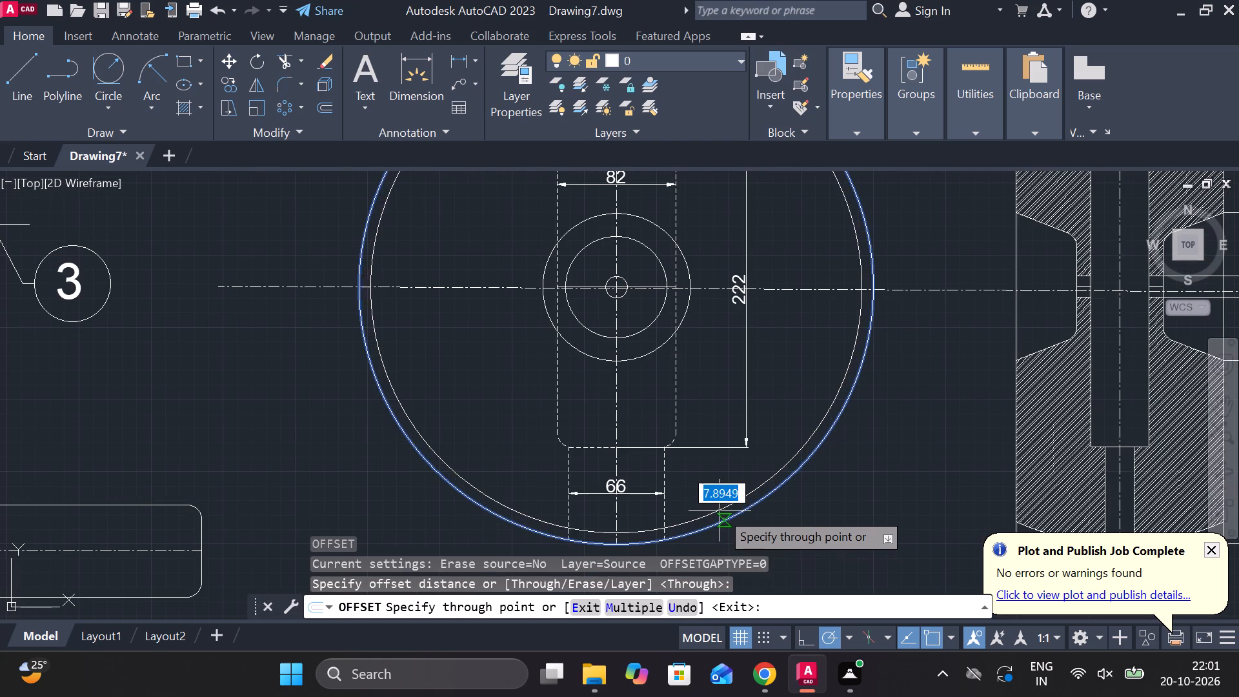
pyautogui.write('10')
pyautogui.press('Return')
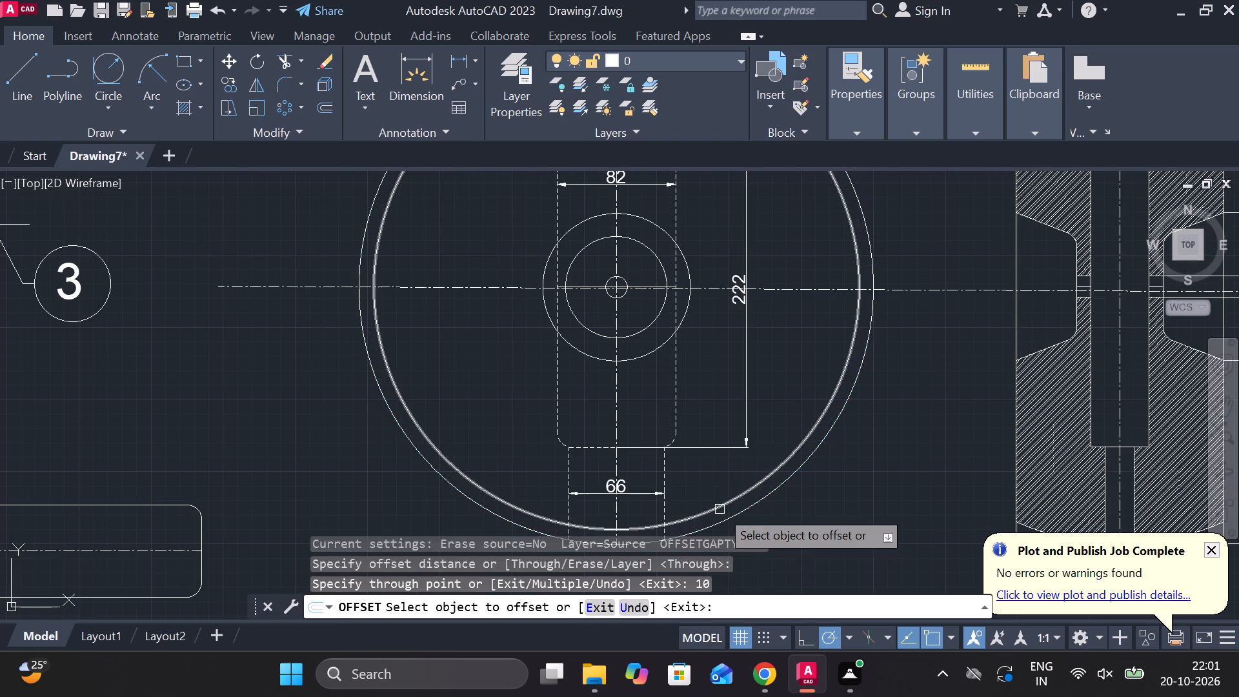
pyautogui.scroll(-1, 720, 509)
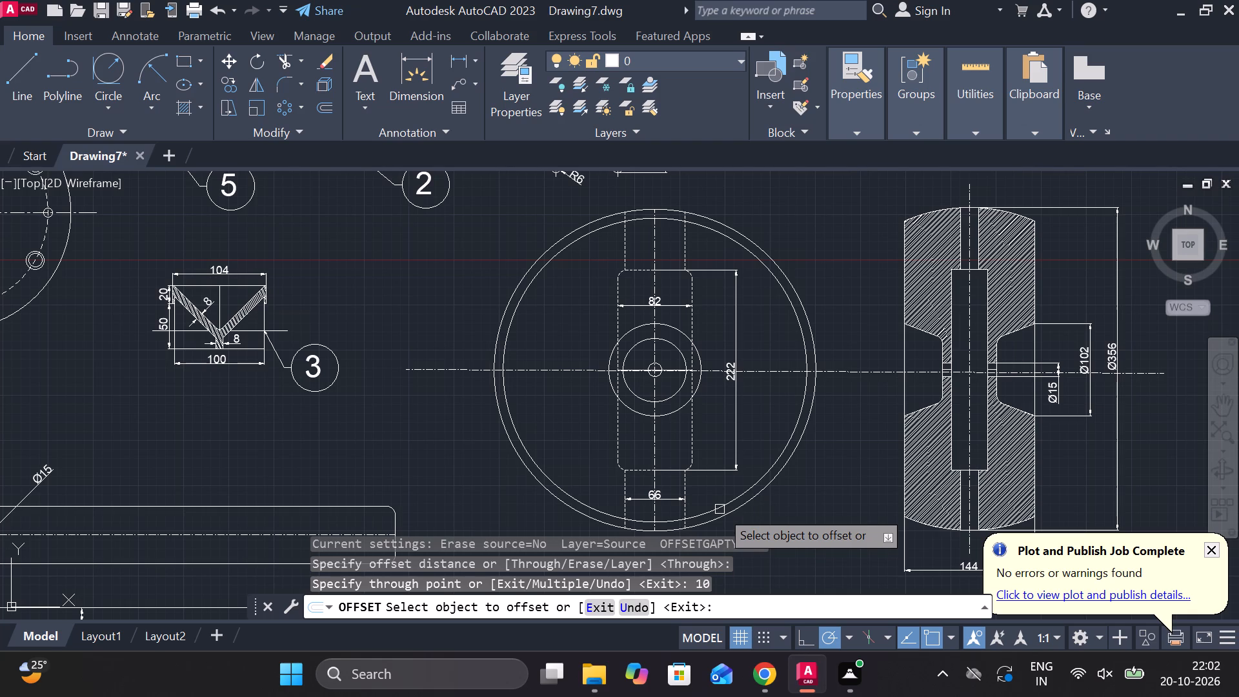
pyautogui.scroll(-1, 923, 529)
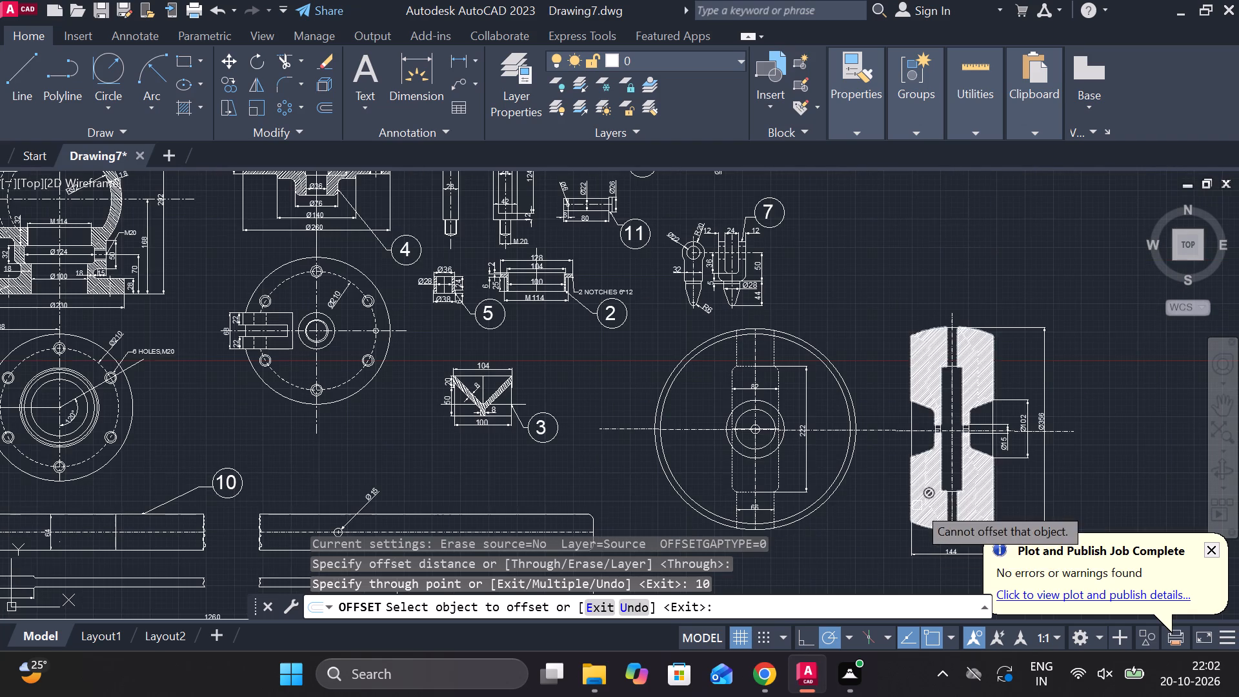
pyautogui.scroll(-1, 887, 480)
pyautogui.moveTo(832, 483); pyautogui.dragTo(765, 455, button='middle')
pyautogui.scroll(2, 763, 413)
pyautogui.moveTo(779, 288); pyautogui.dragTo(735, 289, button='middle')
pyautogui.moveTo(738, 289); pyautogui.dragTo(703, 373, button='middle')
pyautogui.moveTo(725, 288); pyautogui.dragTo(729, 389, button='middle')
pyautogui.press('Escape')
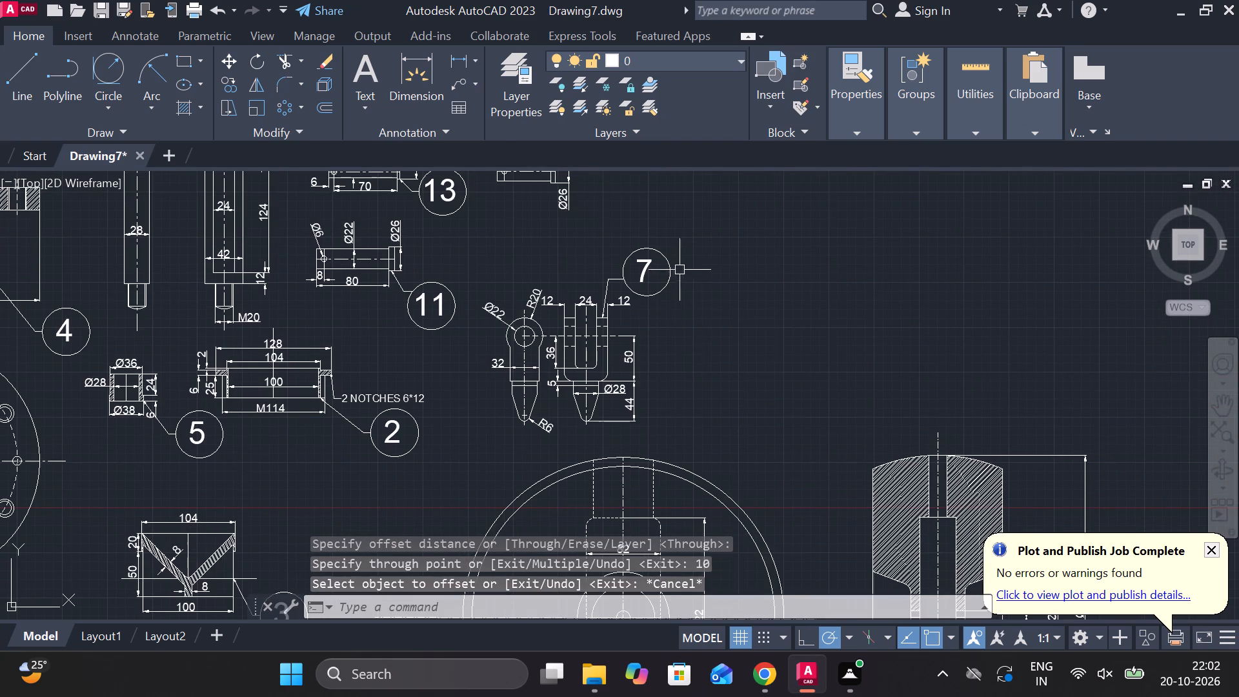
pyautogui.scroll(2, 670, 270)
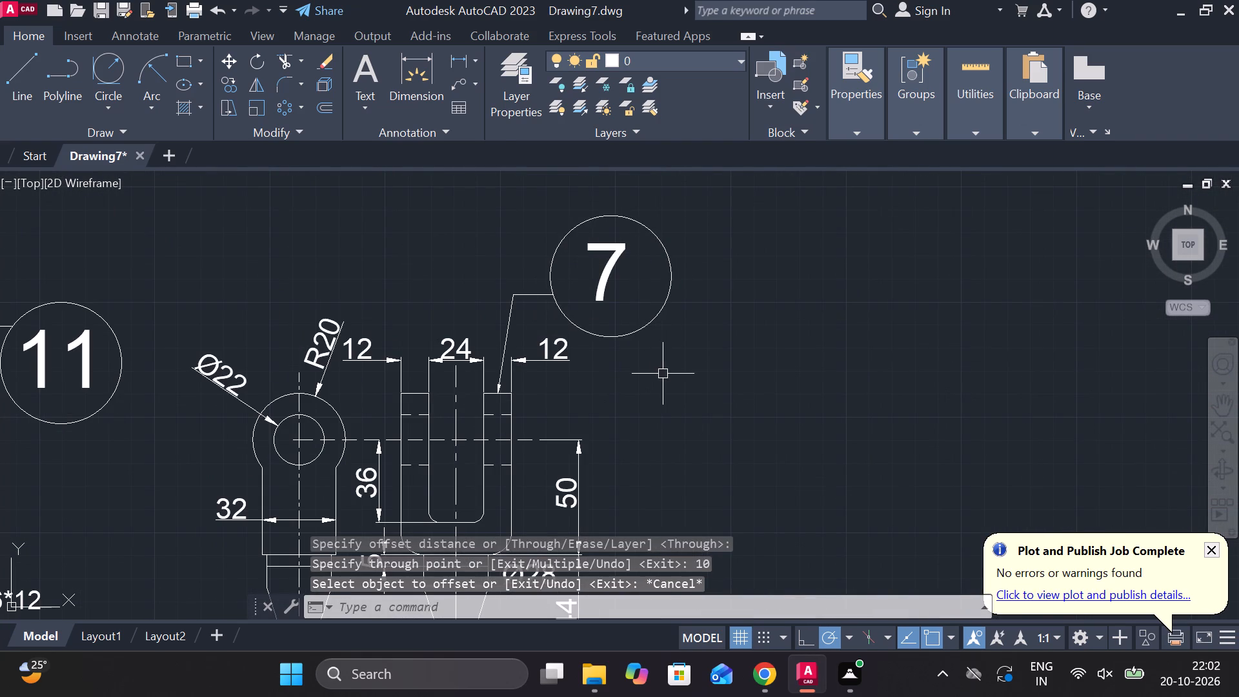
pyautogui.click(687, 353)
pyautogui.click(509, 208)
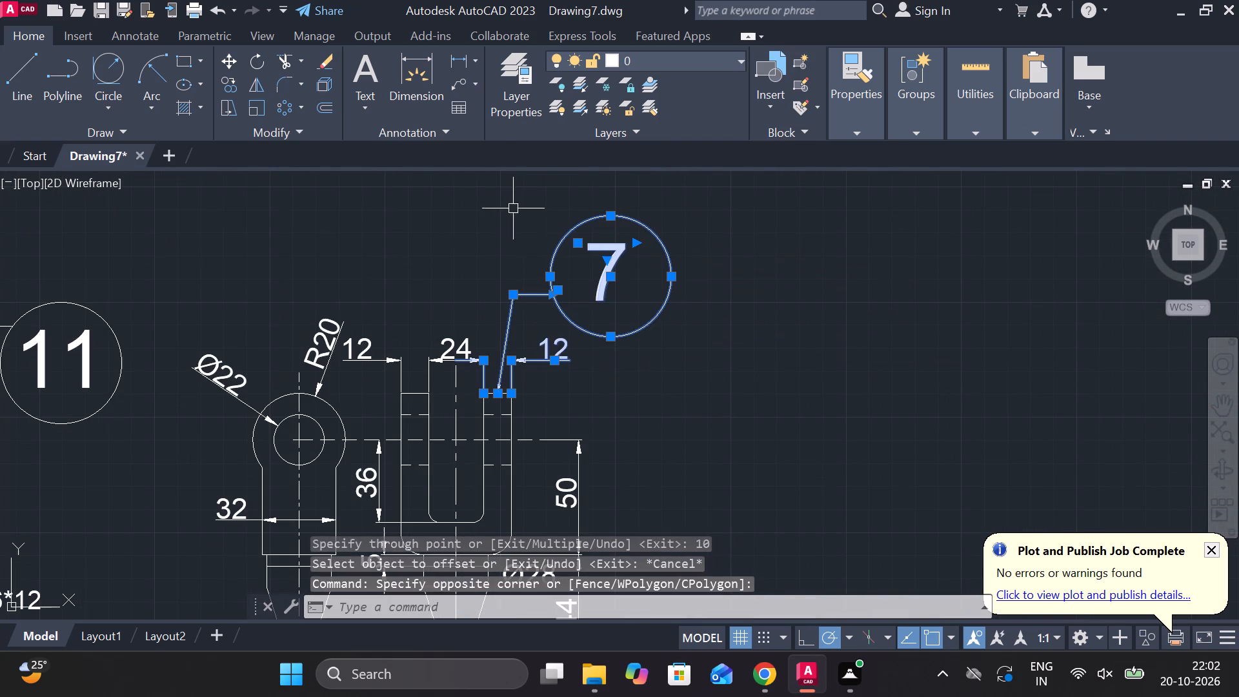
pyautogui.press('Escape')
# Copy part balloon 7 with its leader from the arrow tip to just above the Ø356 part's hatched section view.
pyautogui.click(503, 376)
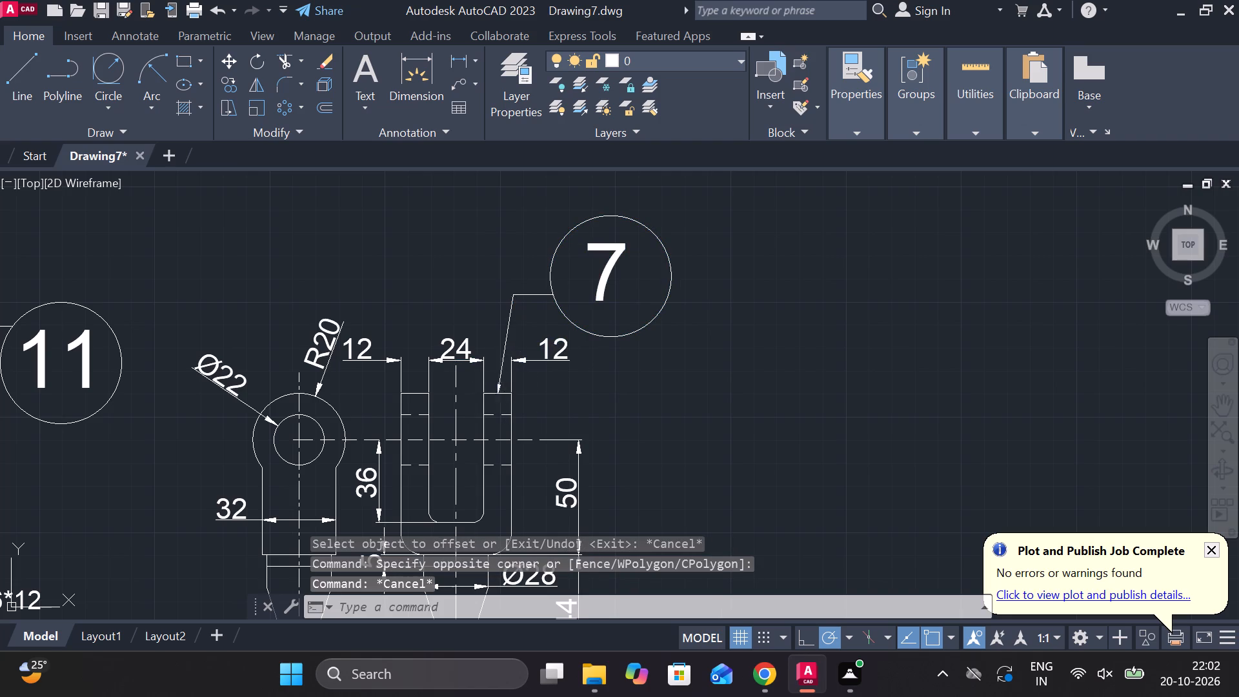
pyautogui.moveTo(744, 343); pyautogui.dragTo(724, 332)
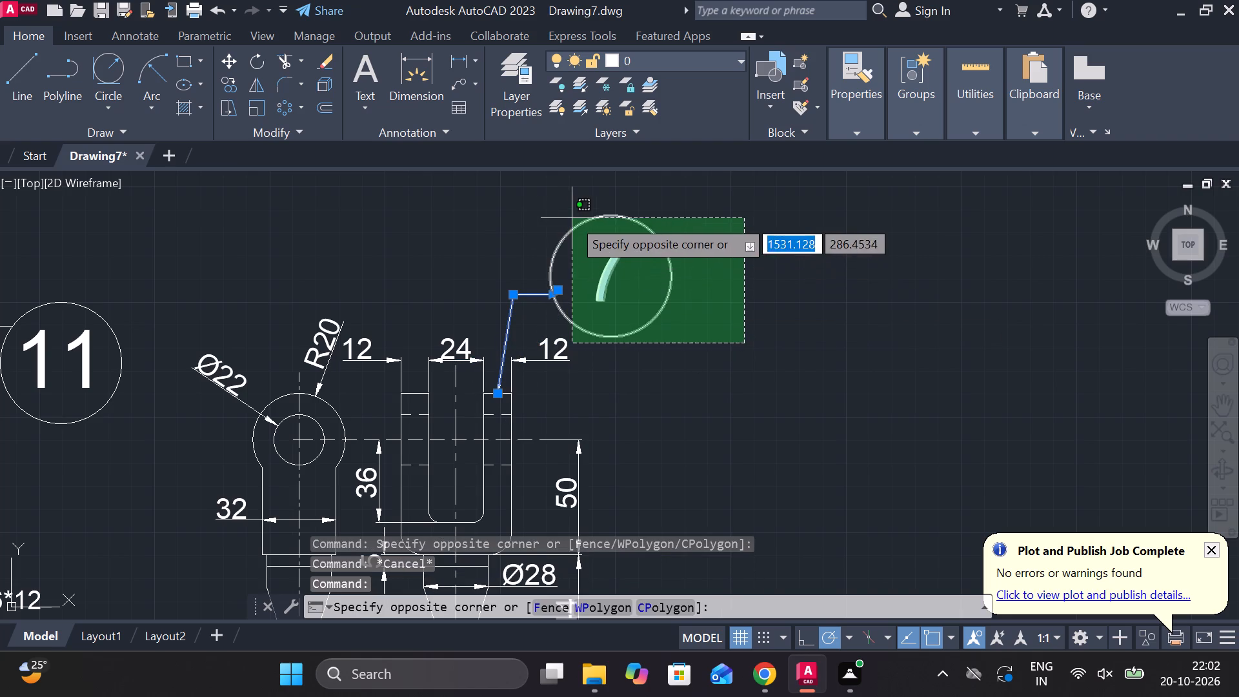
pyautogui.click(572, 218)
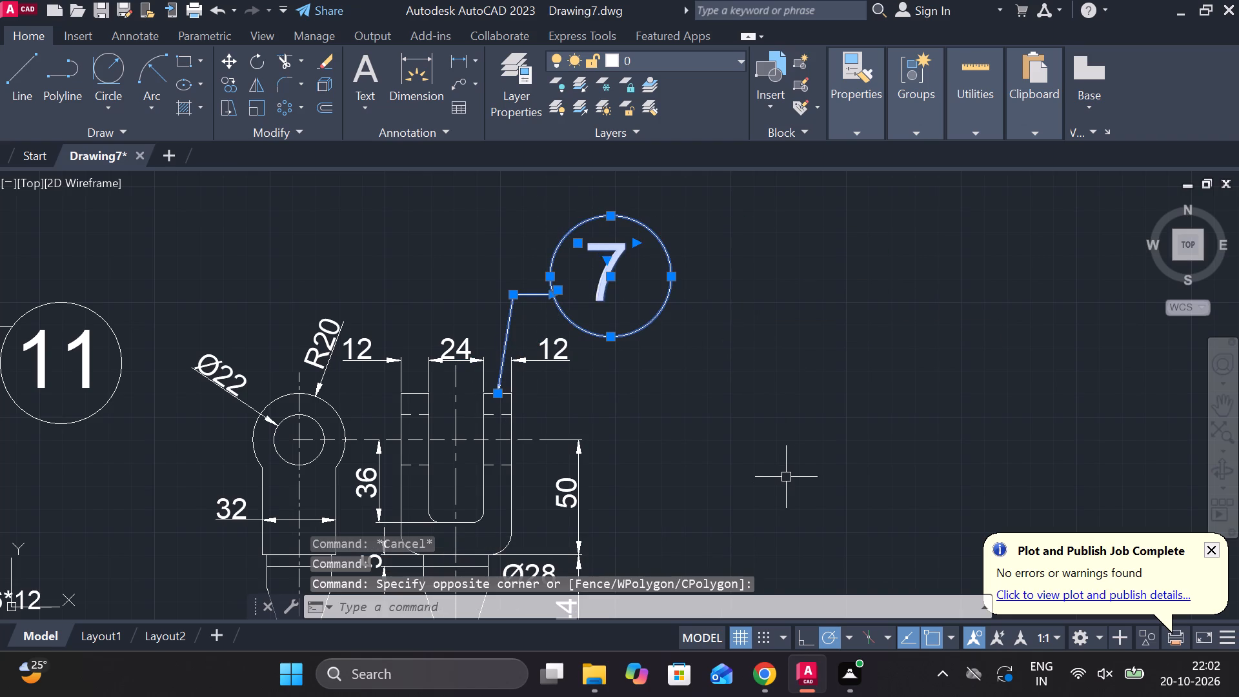
pyautogui.write('CO')
pyautogui.press('Return')
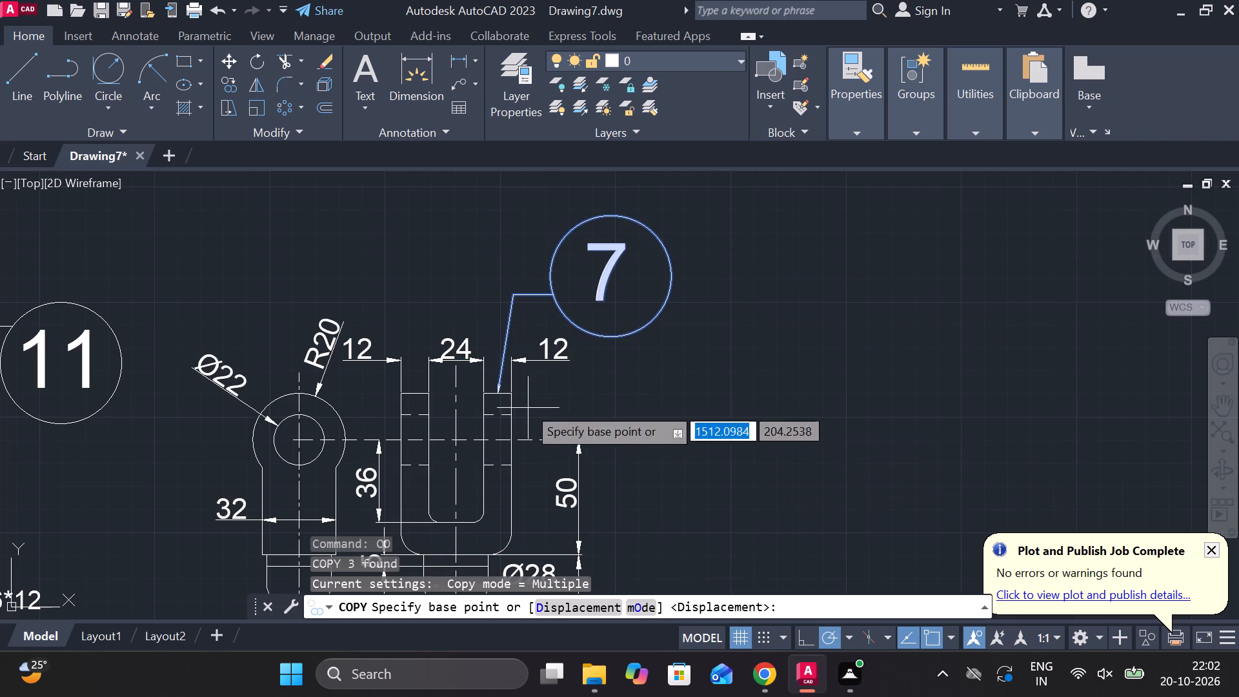
pyautogui.click(499, 391)
pyautogui.scroll(-1, 607, 398)
pyautogui.scroll(-1, 755, 449)
pyautogui.moveTo(755, 449); pyautogui.dragTo(550, 0, button='middle')
pyautogui.moveTo(618, 57); pyautogui.dragTo(621, 172, button='middle')
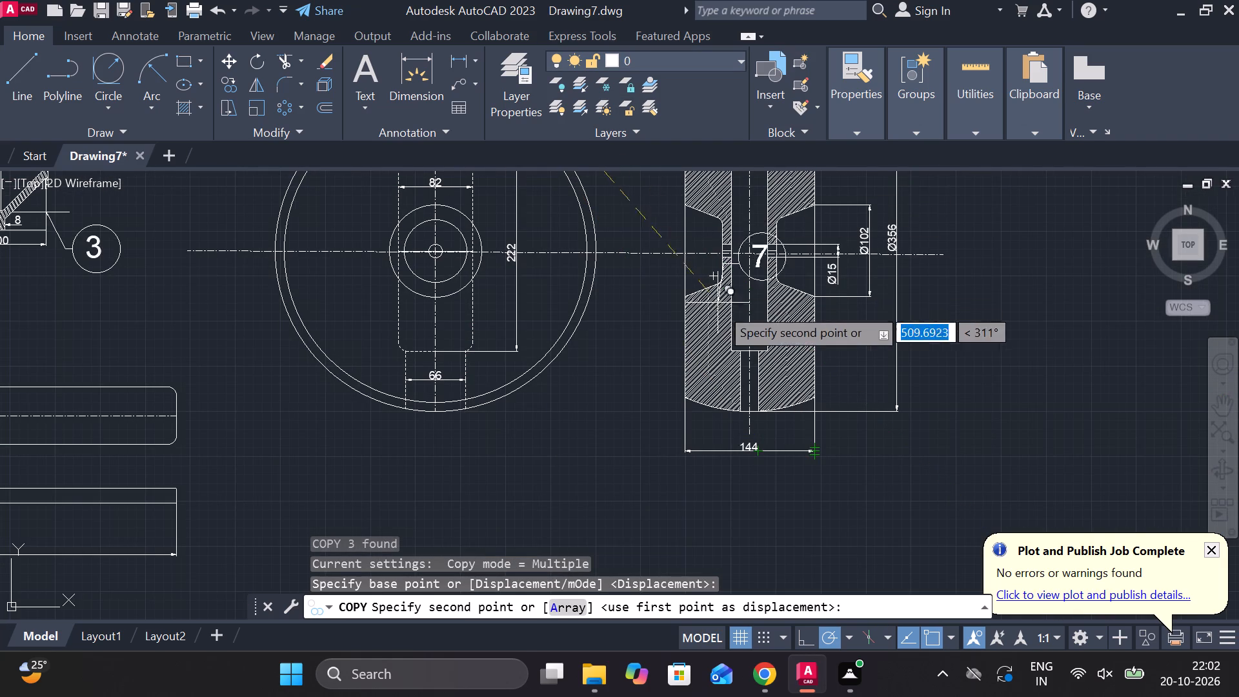
pyautogui.moveTo(721, 316); pyautogui.dragTo(719, 578, button='middle')
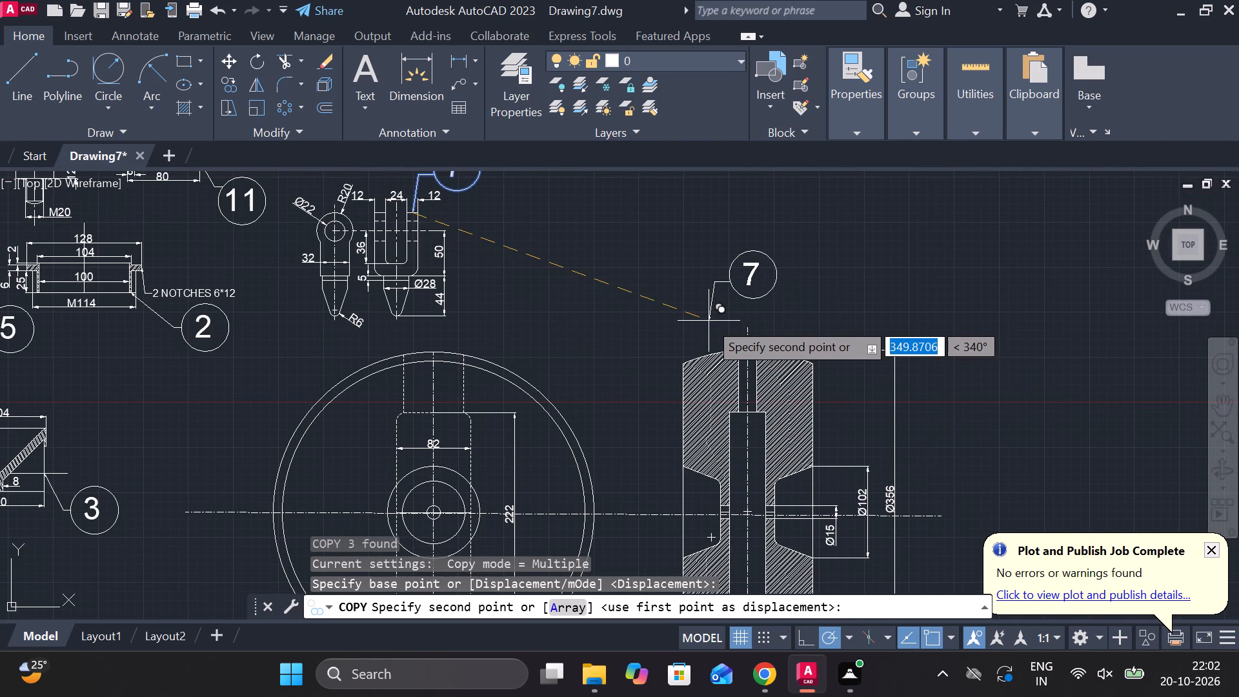
pyautogui.click(692, 350)
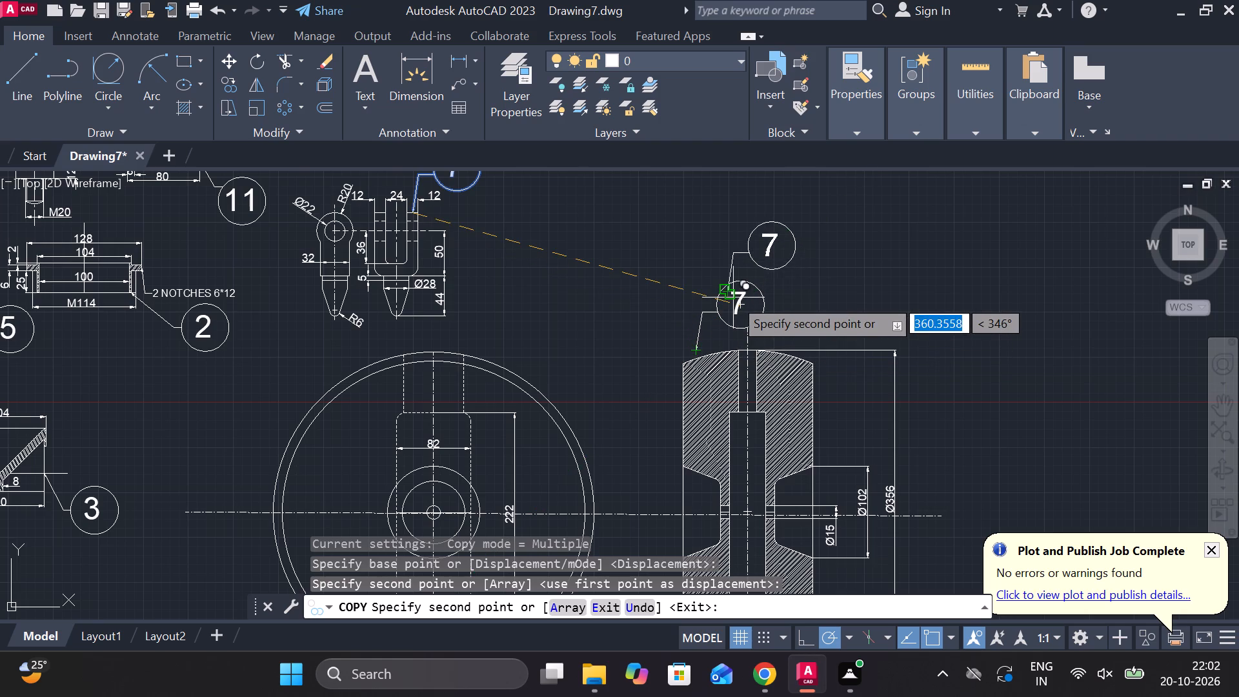
pyautogui.scroll(2, 733, 298)
pyautogui.press('Escape')
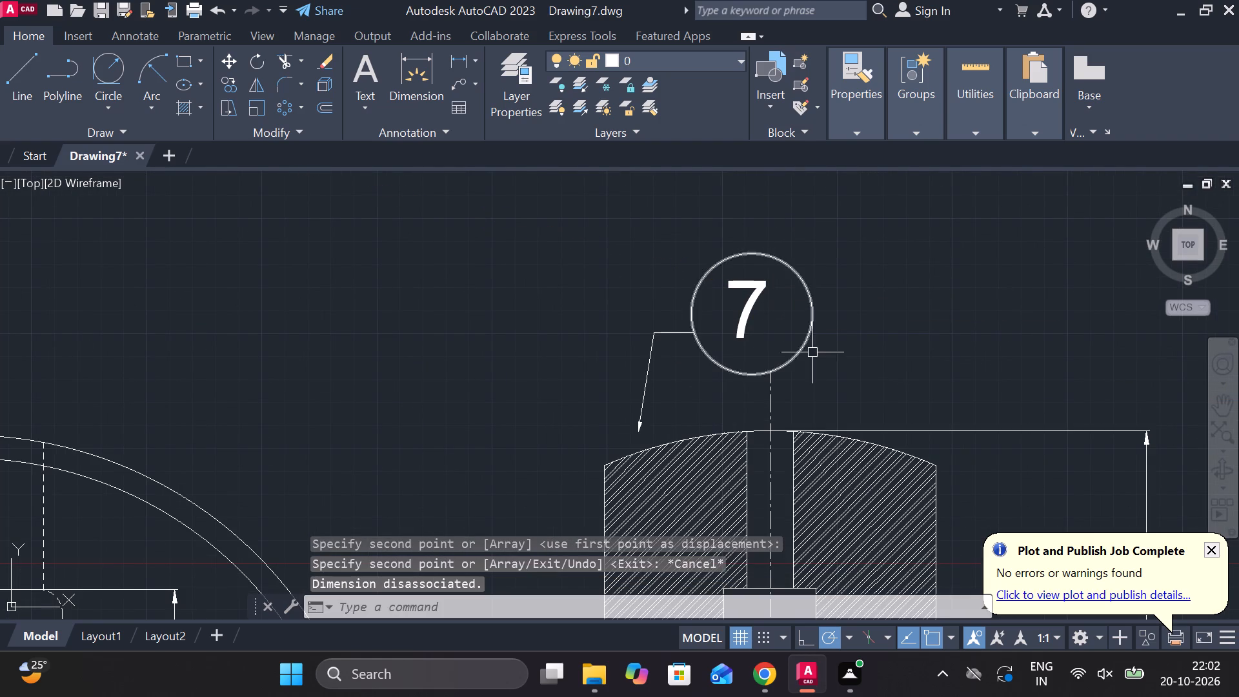
# Stretch the copied leader's arrow tip down onto the curved top edge of the hatched section.
pyautogui.click(645, 405)
pyautogui.scroll(3, 642, 425)
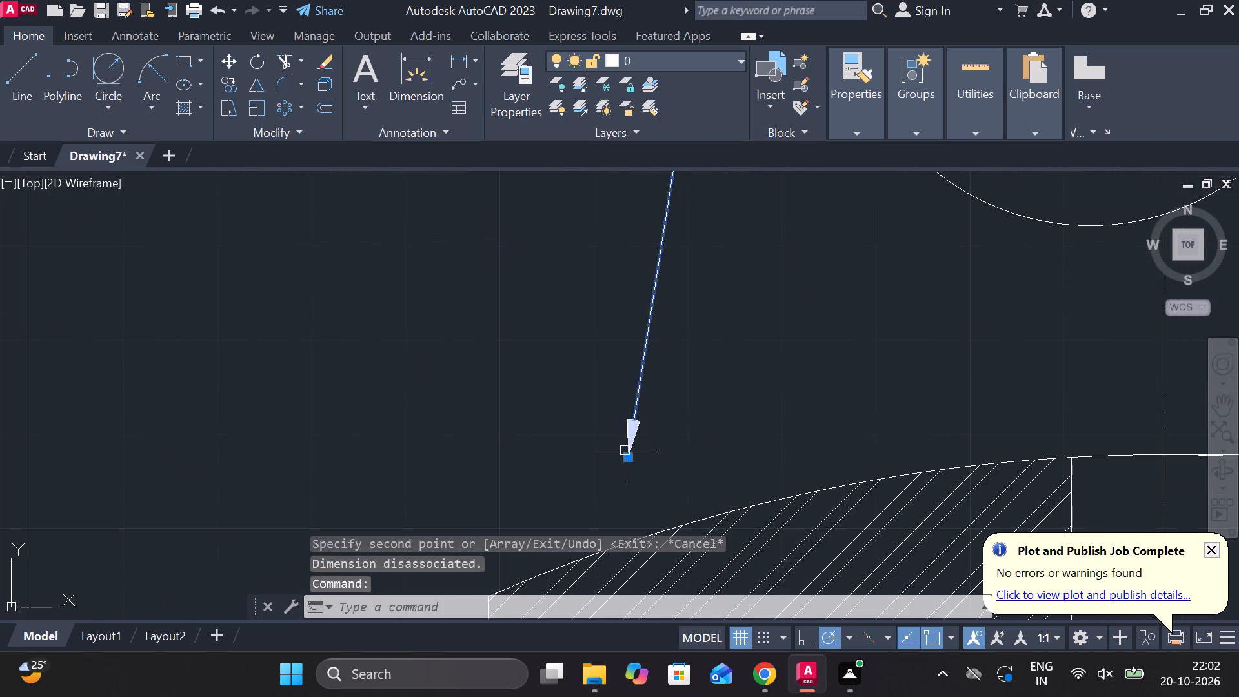
pyautogui.click(629, 456)
pyautogui.moveTo(629, 456); pyautogui.dragTo(680, 112, button='middle')
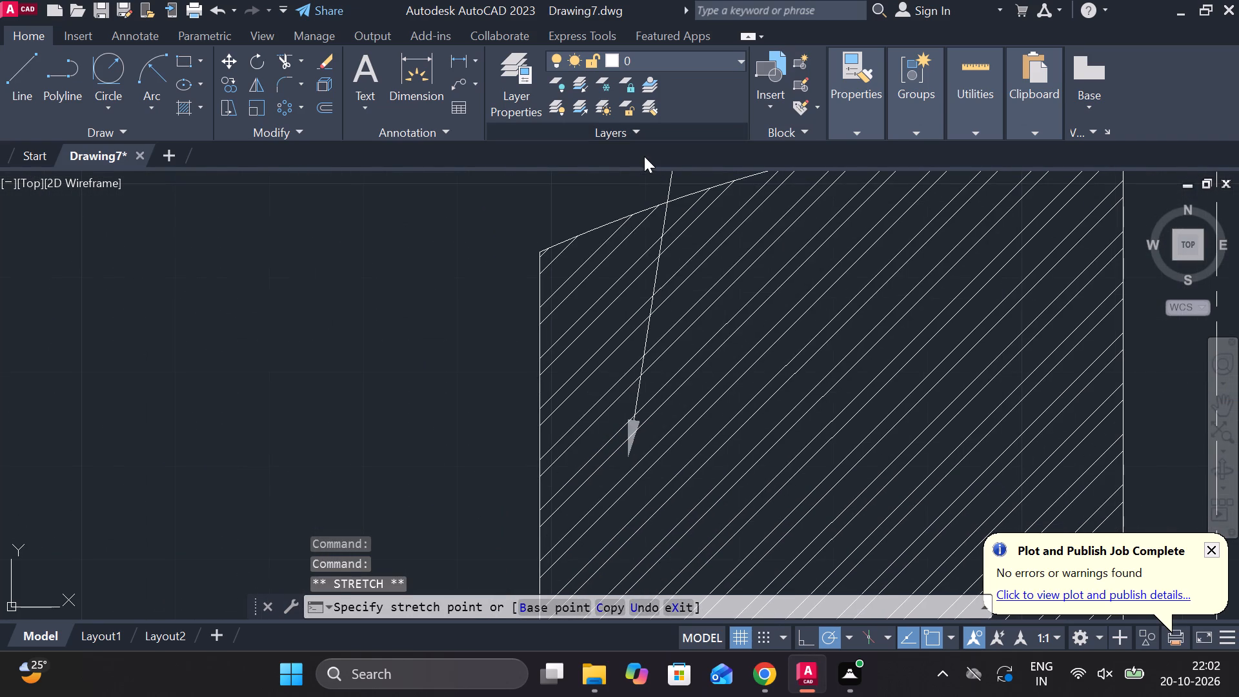
pyautogui.click(638, 207)
pyautogui.scroll(-1, 668, 211)
pyautogui.moveTo(675, 223); pyautogui.dragTo(661, 319, button='middle')
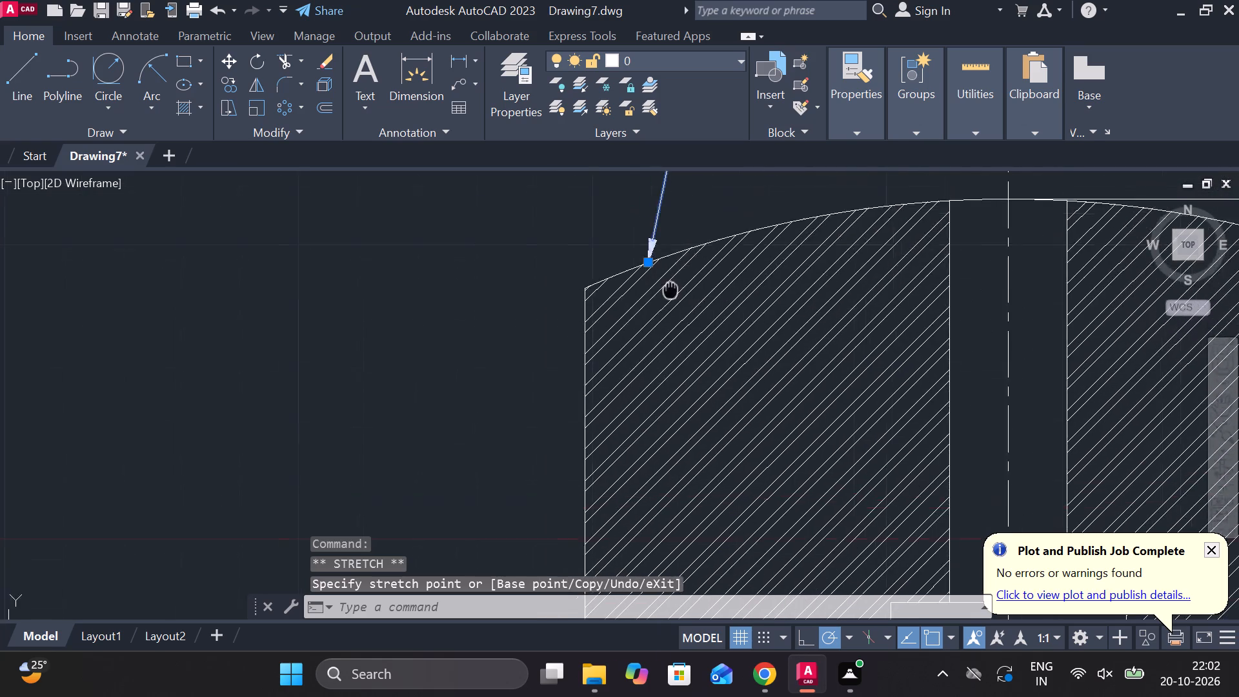
pyautogui.moveTo(661, 319); pyautogui.dragTo(643, 421, button='middle')
pyautogui.press('Escape')
# Change the number in the copied balloon above the Ø356 part's hatched section to 12.
pyautogui.scroll(-2, 759, 257)
pyautogui.moveTo(759, 257); pyautogui.dragTo(681, 374, button='middle')
pyautogui.scroll(2, 721, 285)
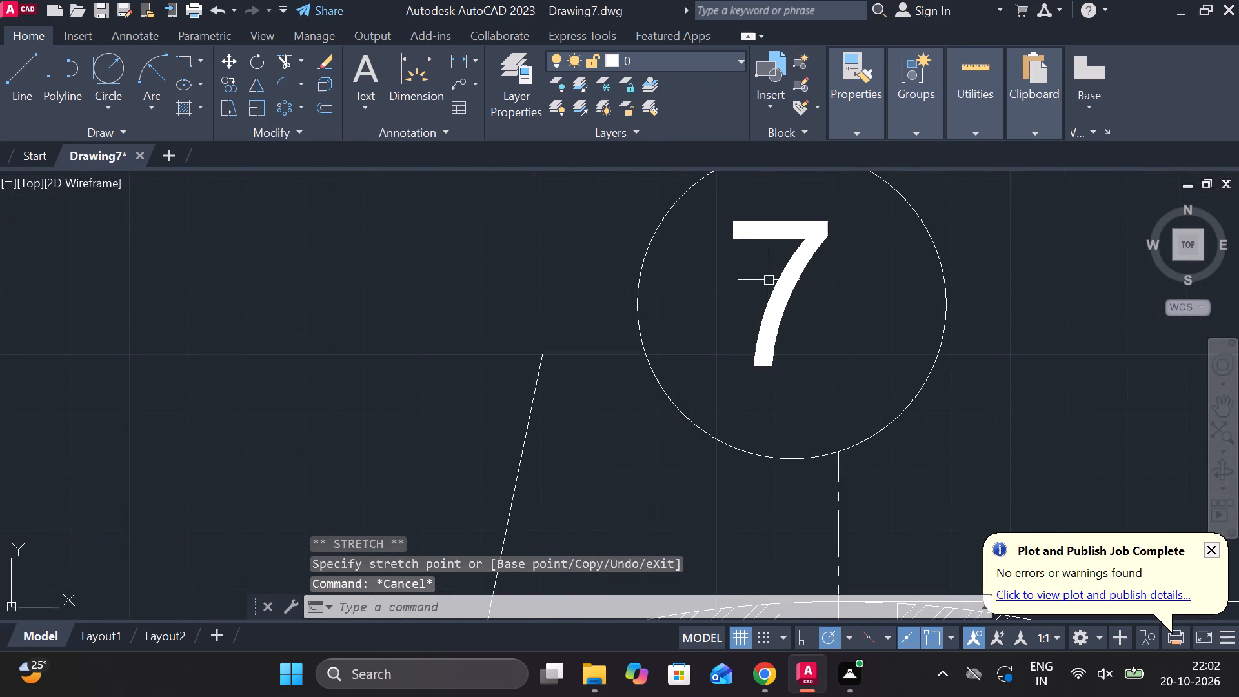
pyautogui.doubleClick(771, 279)
pyautogui.press('Escape')
pyautogui.doubleClick(789, 270)
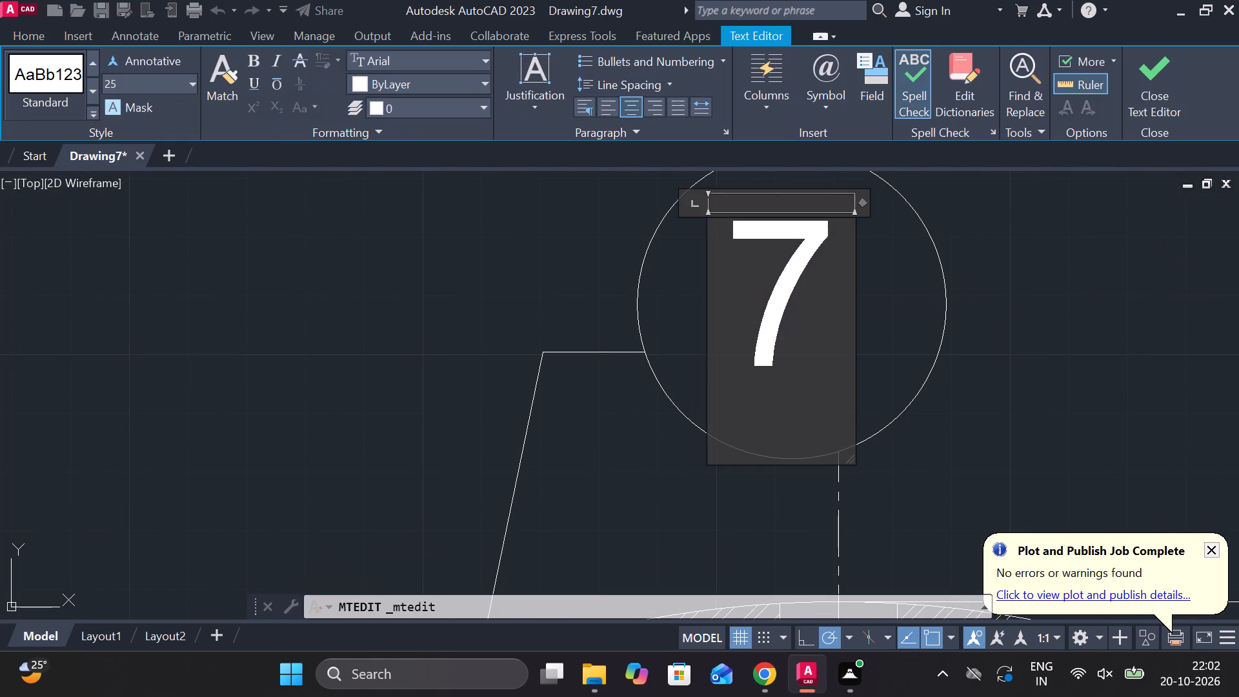
pyautogui.press('BackSpace')
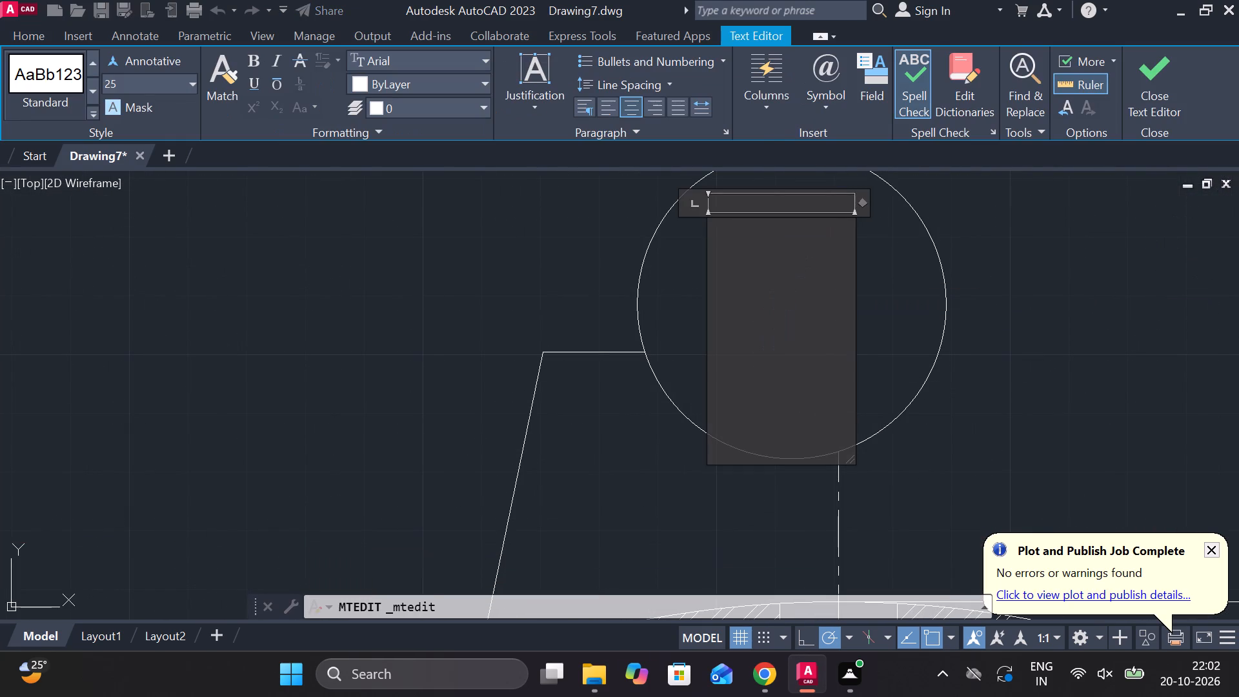
pyautogui.write('12')
pyautogui.click(1142, 99)
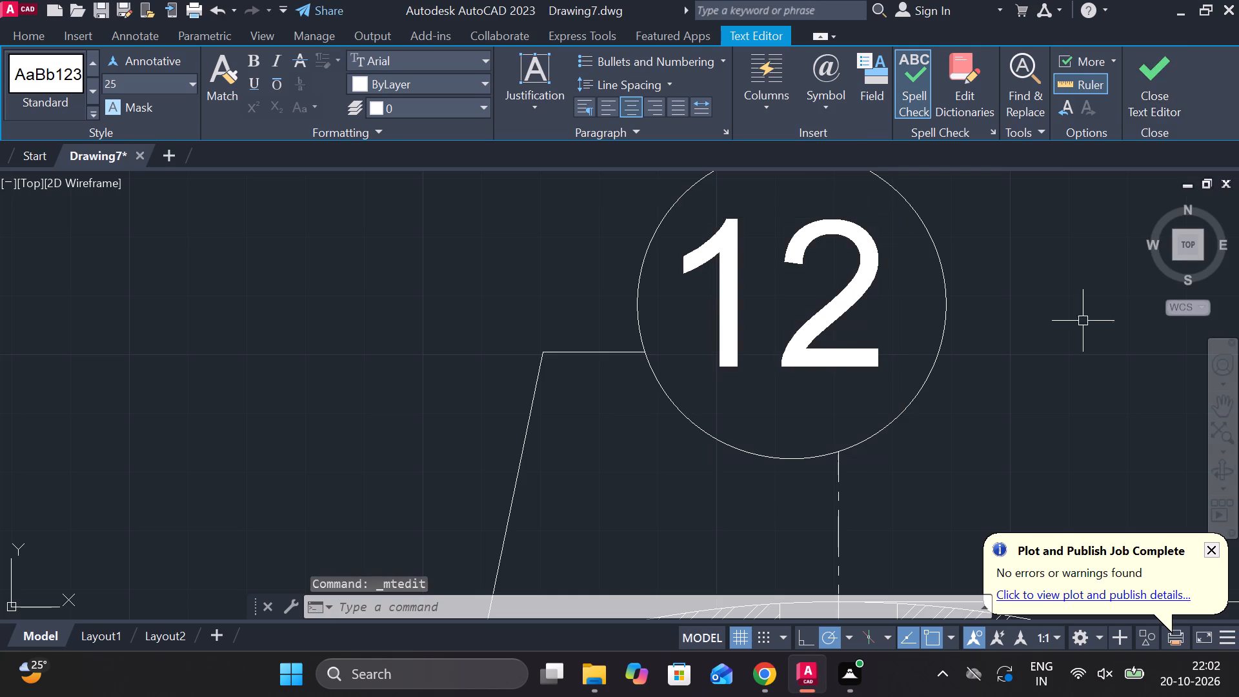
# Draw a closed rectangle of lines, 28 wide by 156 tall, in the empty space beside balloons 7 and 8.
pyautogui.scroll(-5, 937, 401)
pyautogui.moveTo(960, 423); pyautogui.dragTo(811, 364, button='middle')
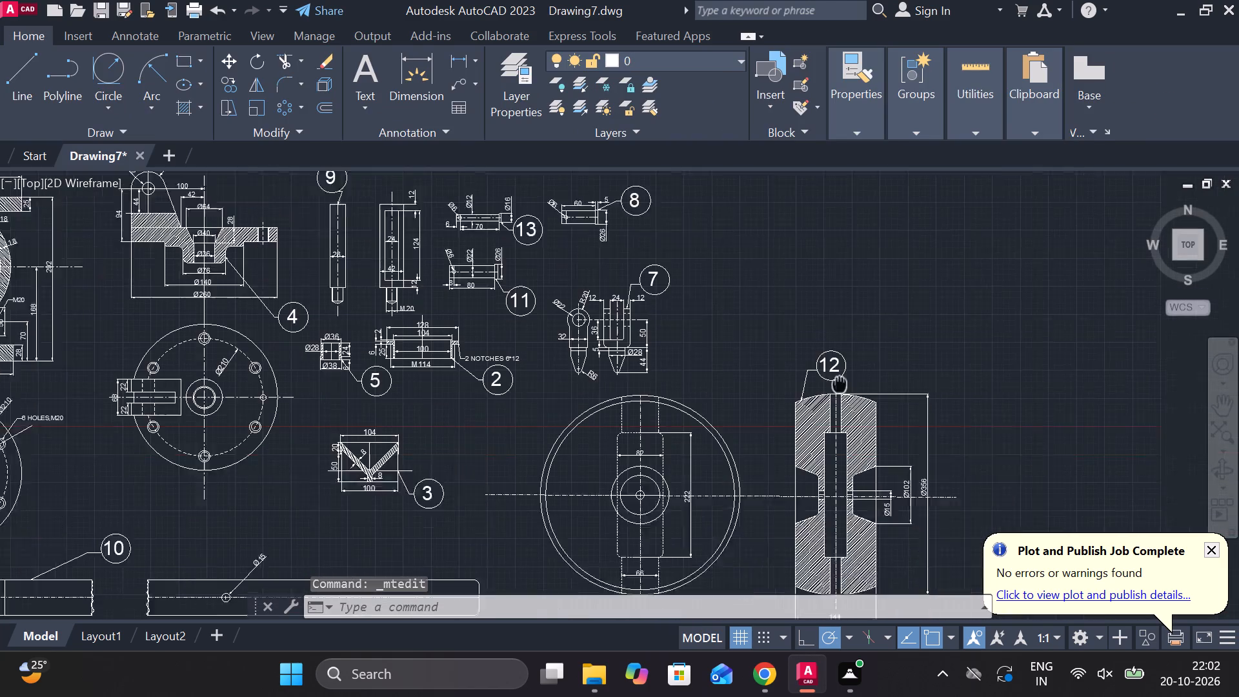
pyautogui.moveTo(811, 364); pyautogui.dragTo(776, 281, button='middle')
pyautogui.scroll(-1, 847, 298)
pyautogui.moveTo(679, 449); pyautogui.dragTo(791, 496, button='middle')
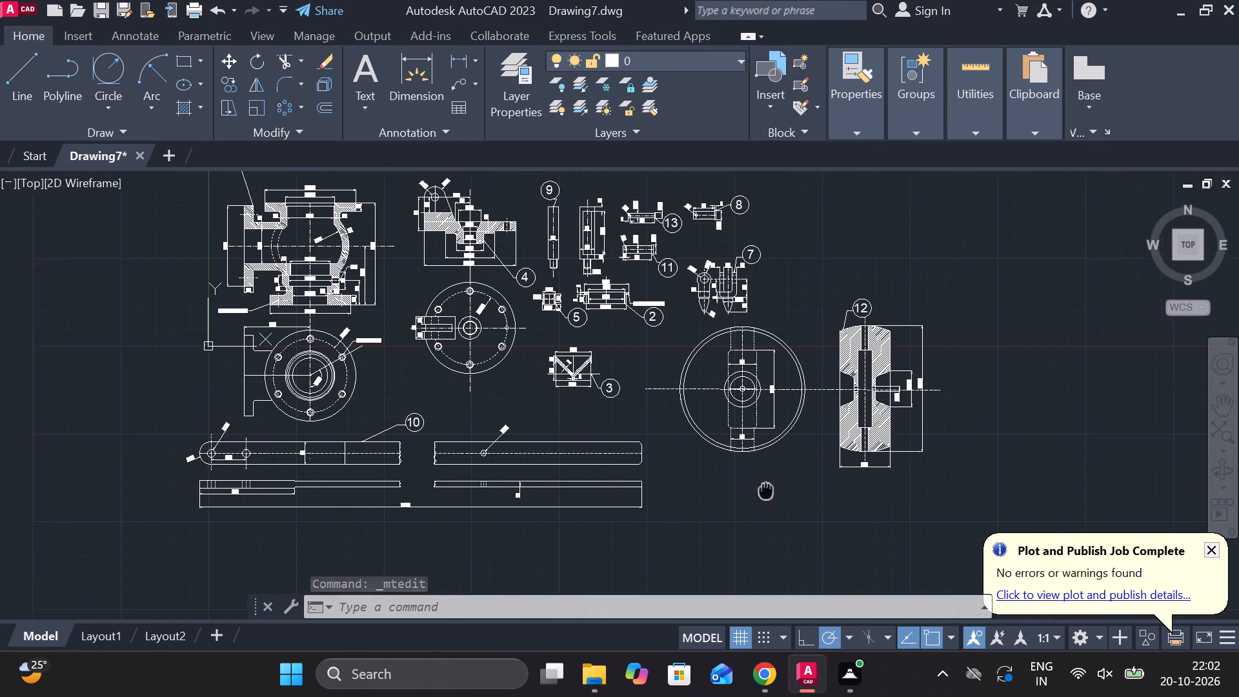
pyautogui.moveTo(791, 496); pyautogui.dragTo(792, 497, button='middle')
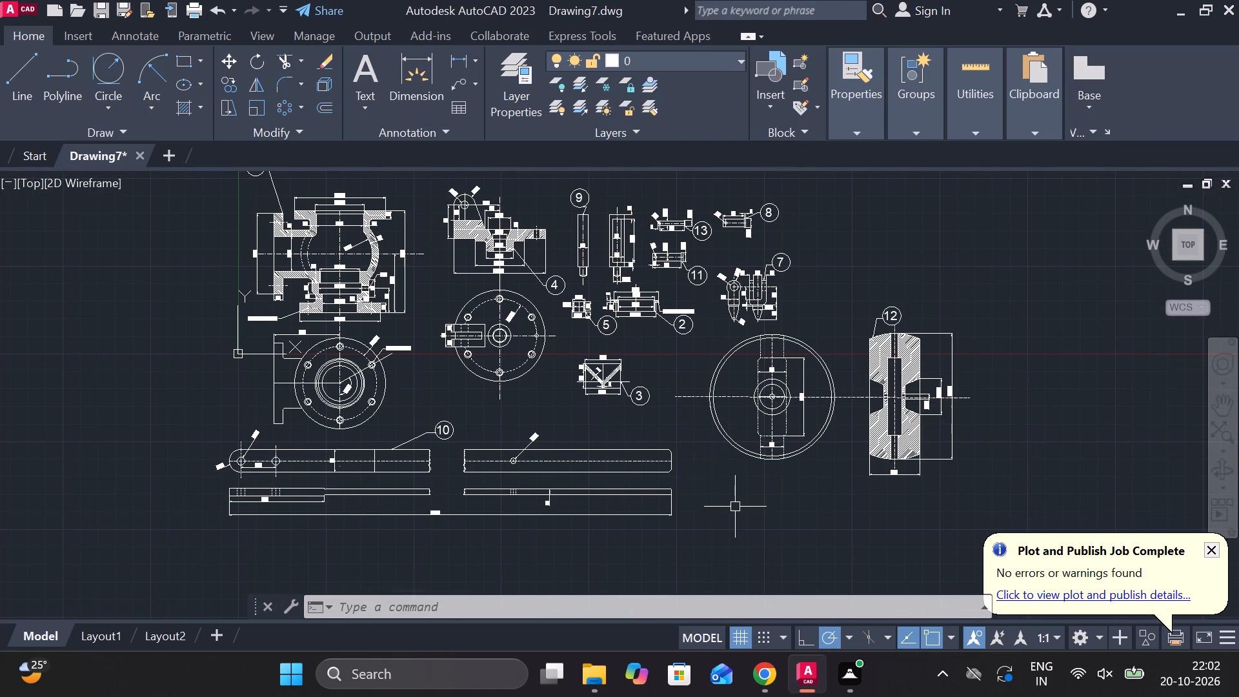
pyautogui.scroll(1, 729, 505)
pyautogui.moveTo(729, 505); pyautogui.dragTo(731, 461, button='middle')
pyautogui.scroll(-1, 735, 443)
pyautogui.moveTo(743, 429); pyautogui.dragTo(680, 557, button='middle')
pyautogui.scroll(1, 815, 310)
pyautogui.moveTo(774, 360); pyautogui.dragTo(657, 390, button='middle')
pyautogui.scroll(2, 652, 354)
pyautogui.moveTo(663, 341); pyautogui.dragTo(587, 341, button='middle')
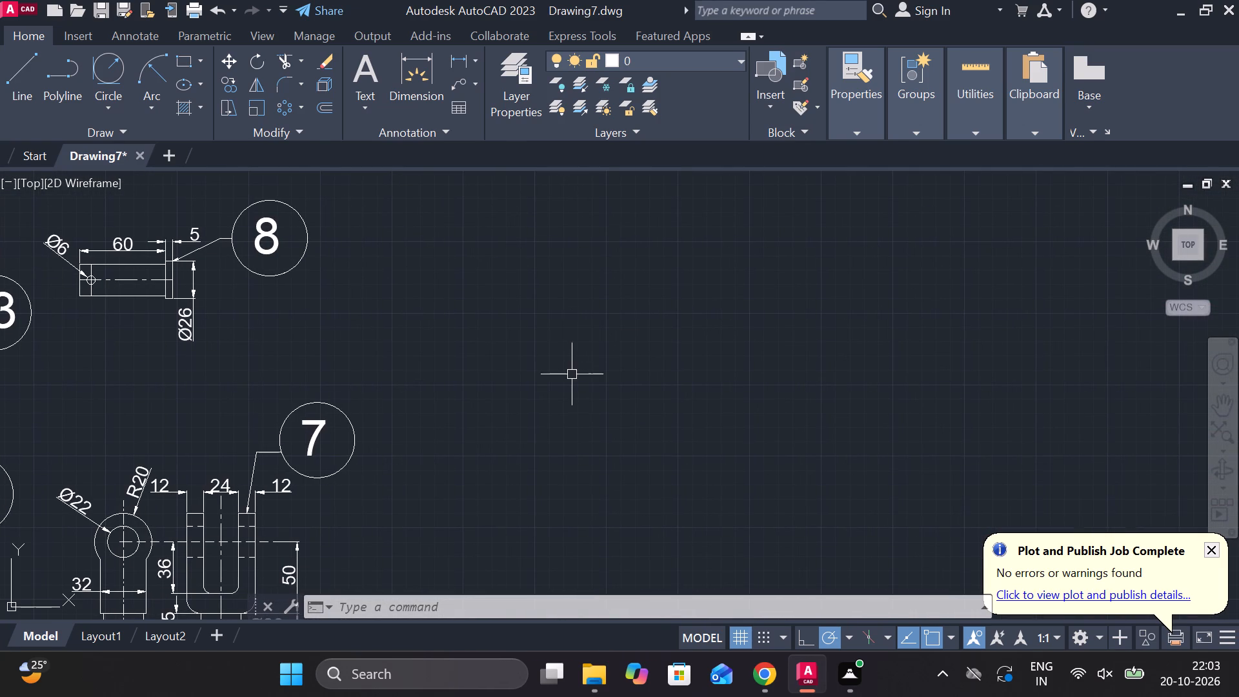
pyautogui.press('l')
pyautogui.press('Return')
pyautogui.click(538, 285)
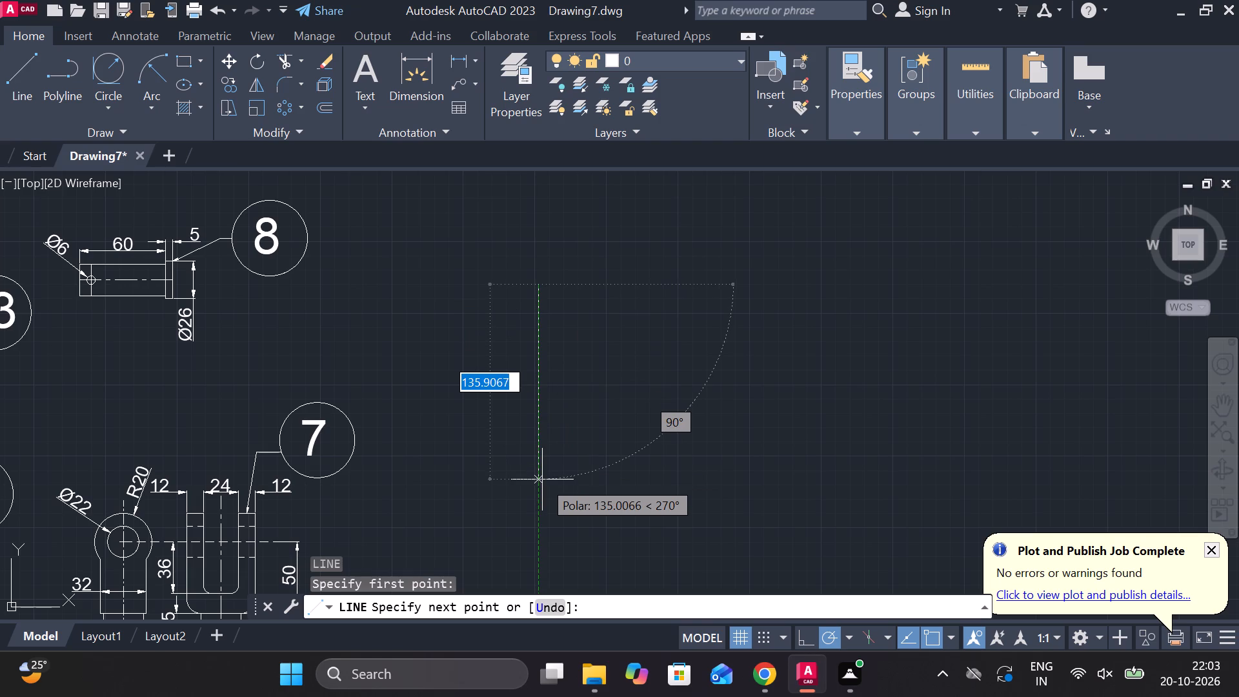
pyautogui.write('156')
pyautogui.press('space')
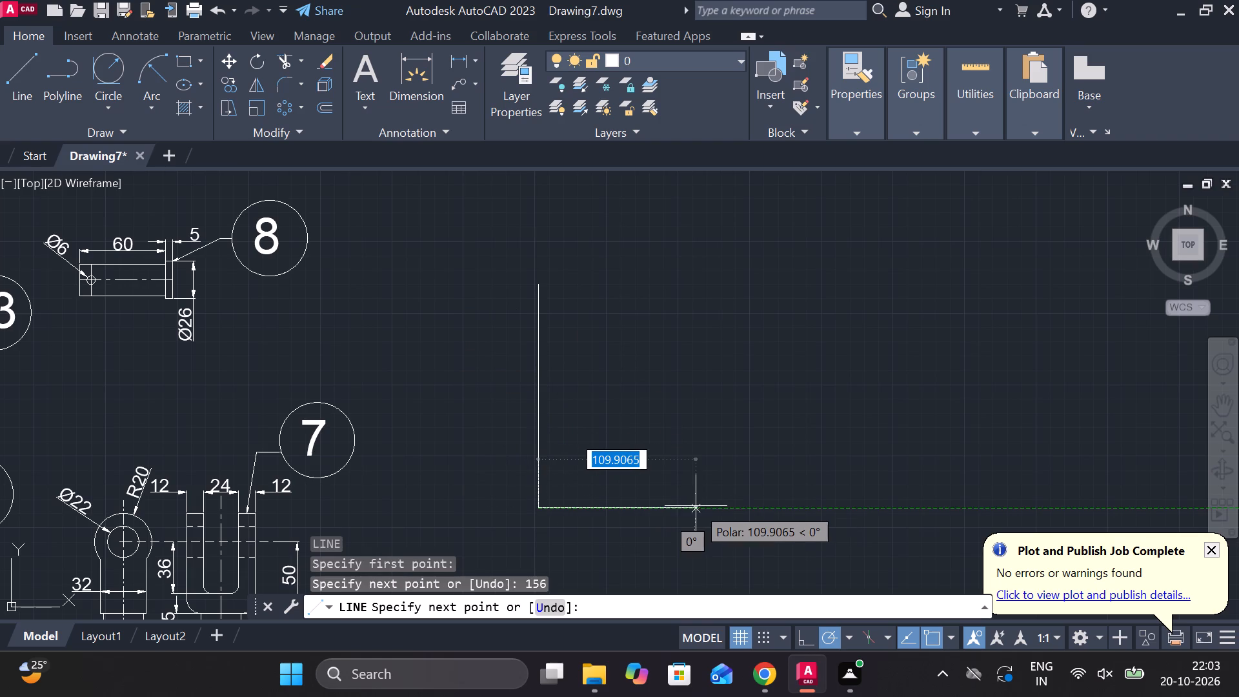
pyautogui.press('2')
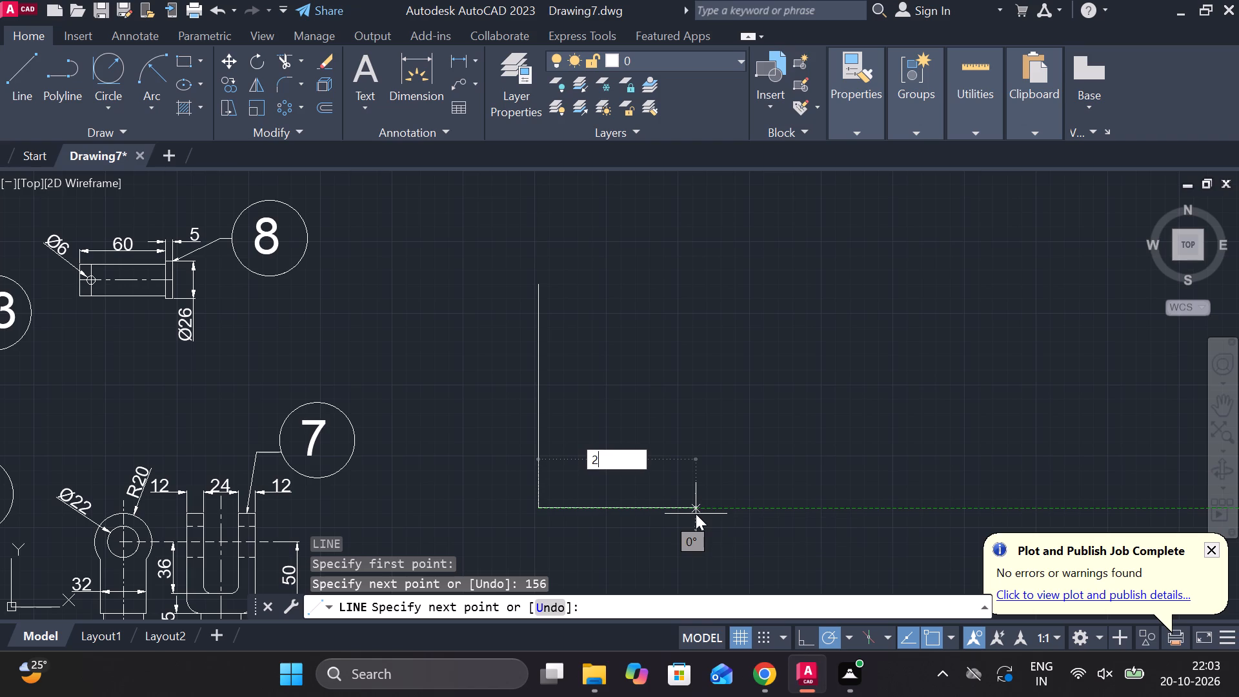
pyautogui.press('8')
pyautogui.press('Return')
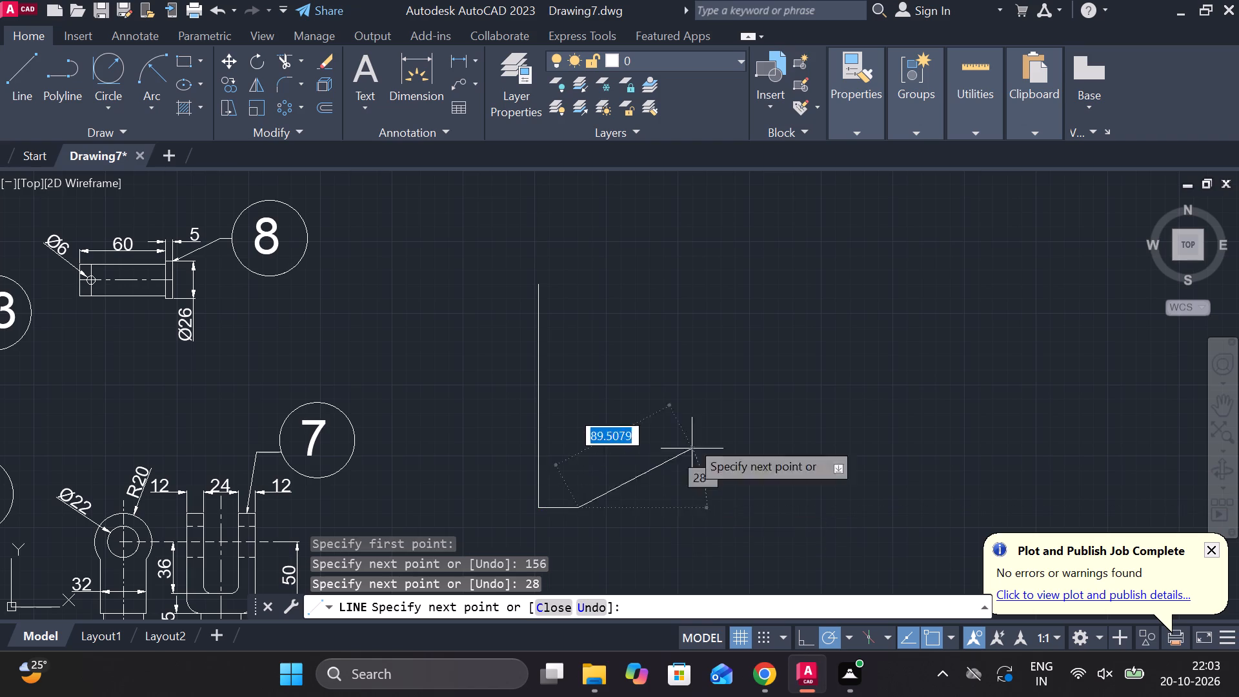
pyautogui.write('156')
pyautogui.press('Return')
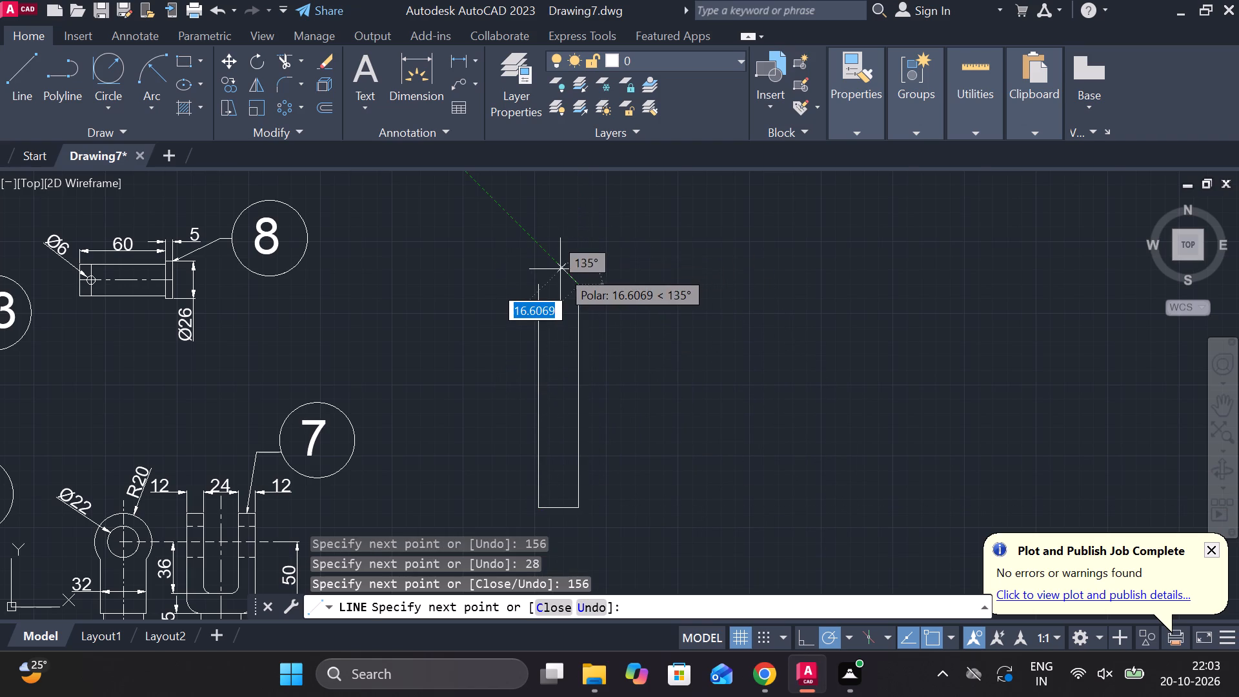
pyautogui.scroll(1, 560, 269)
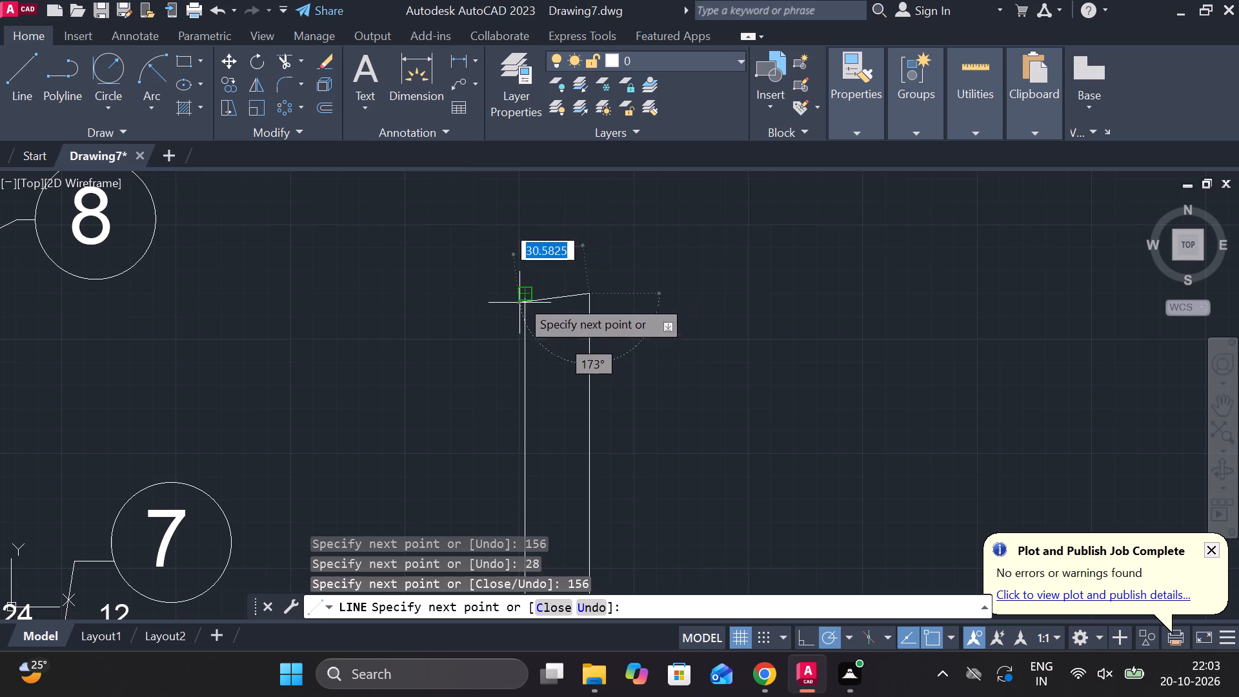
pyautogui.click(519, 292)
pyautogui.press('Escape')
# Draw a vertical line 44 long downward from the midpoint of the new rectangle's bottom edge.
pyautogui.scroll(-1, 678, 299)
pyautogui.moveTo(689, 387); pyautogui.dragTo(651, 343, button='middle')
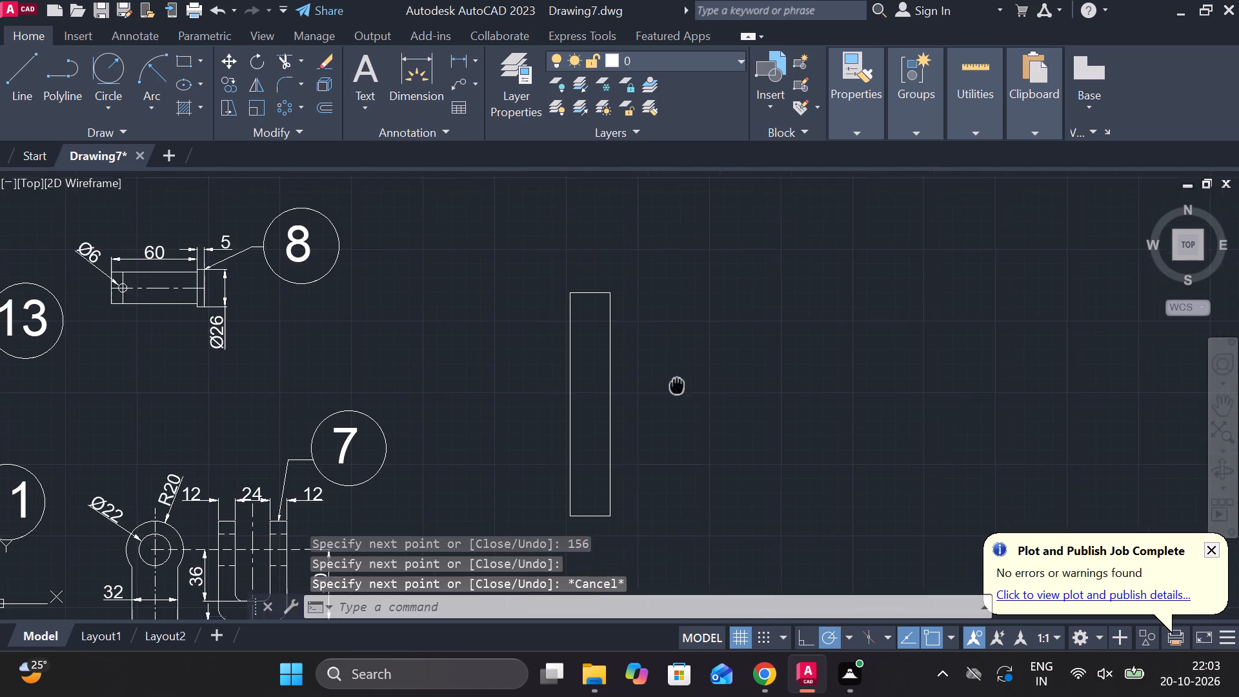
pyautogui.moveTo(651, 343); pyautogui.dragTo(634, 272, button='middle')
pyautogui.middleClick(636, 379)
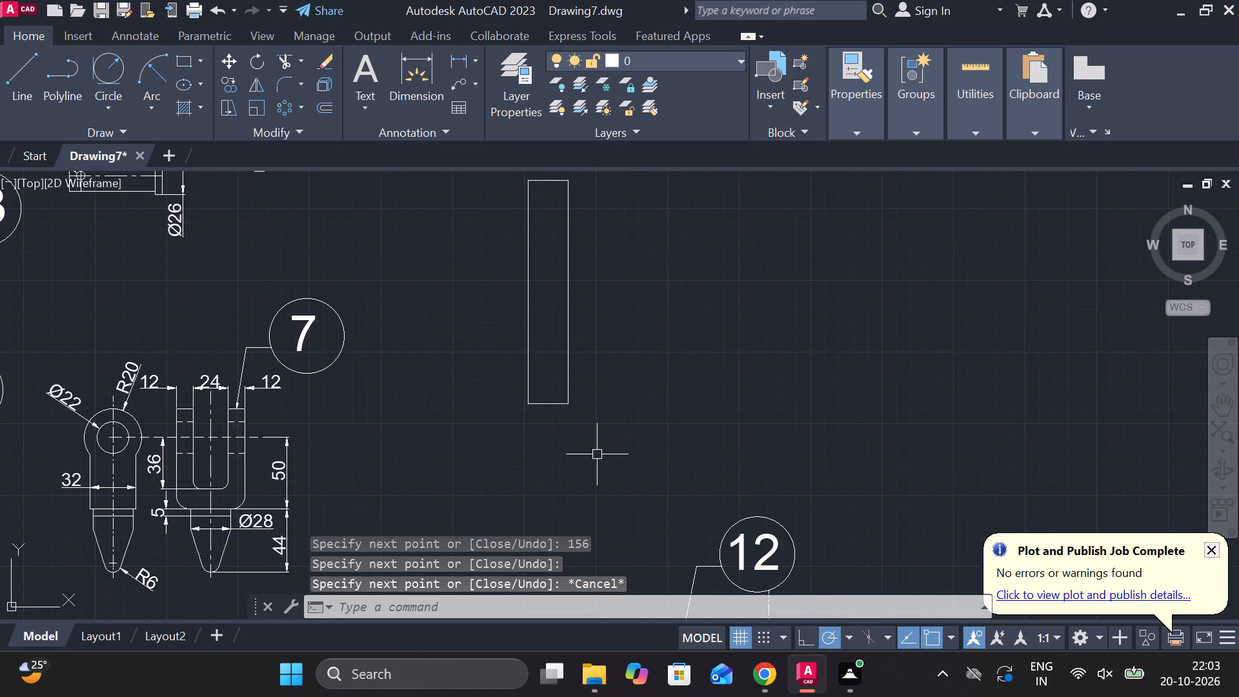
pyautogui.press('l')
pyautogui.press('Return')
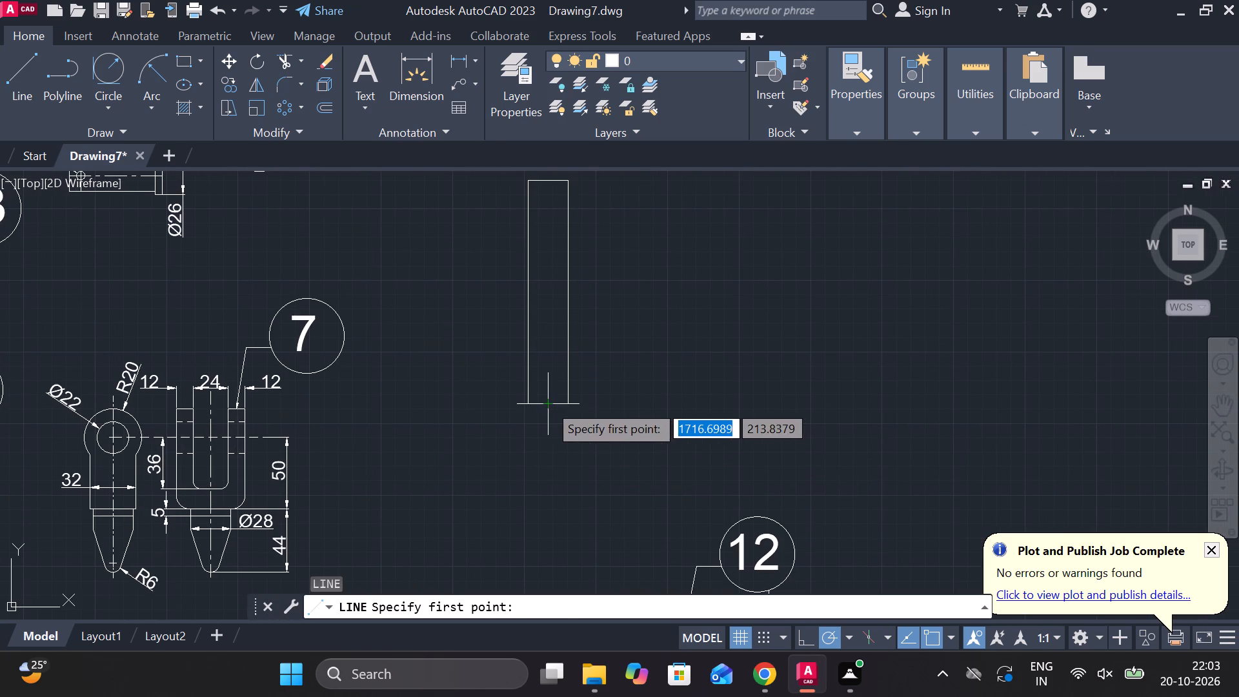
pyautogui.click(547, 403)
pyautogui.write('44')
pyautogui.press('space')
pyautogui.scroll(1, 545, 472)
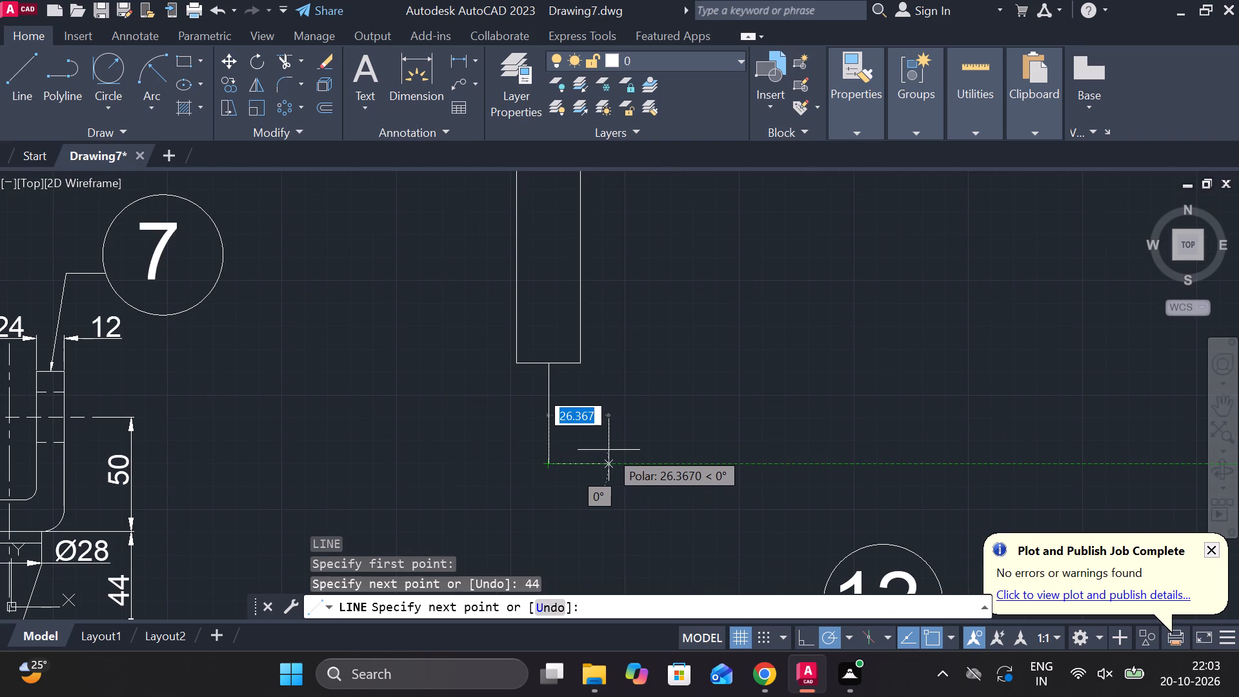
pyautogui.press('Escape')
# Offset the rectangle's top edge downward by 6.
pyautogui.moveTo(633, 438); pyautogui.dragTo(654, 557, button='middle')
pyautogui.moveTo(643, 417); pyautogui.dragTo(646, 645, button='middle')
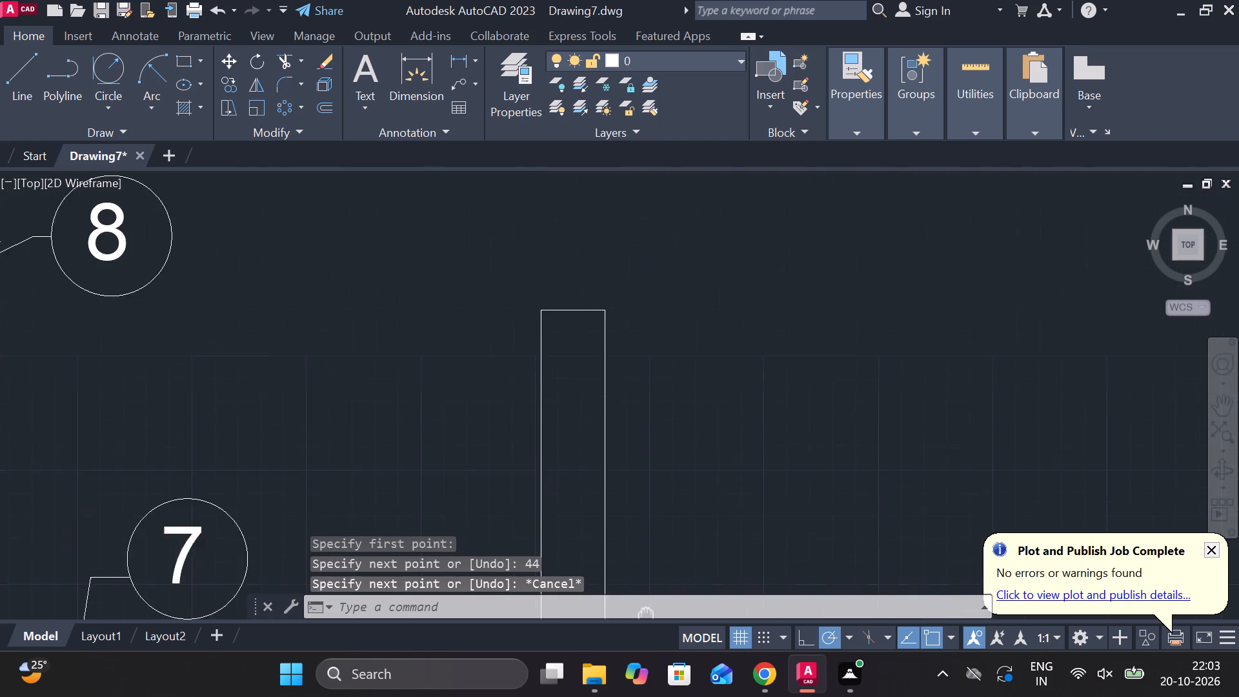
pyautogui.moveTo(646, 645); pyautogui.dragTo(644, 646, button='middle')
pyautogui.scroll(1, 590, 350)
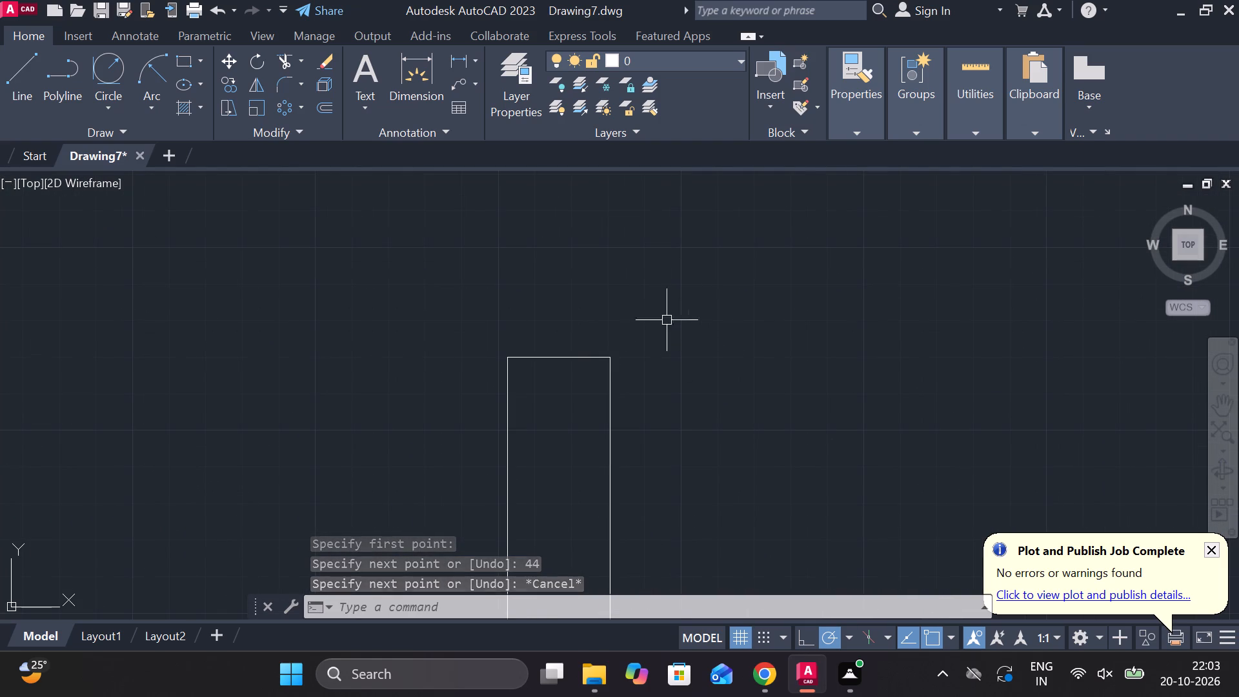
pyautogui.scroll(1, 669, 343)
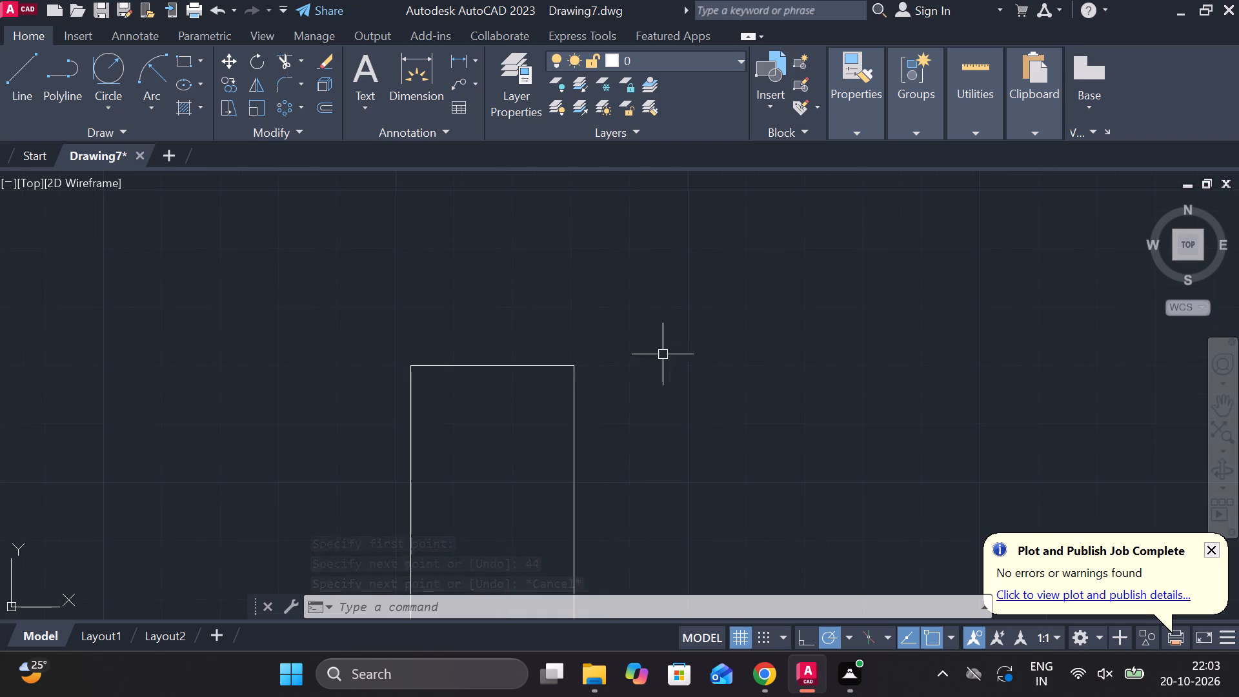
pyautogui.click(501, 370)
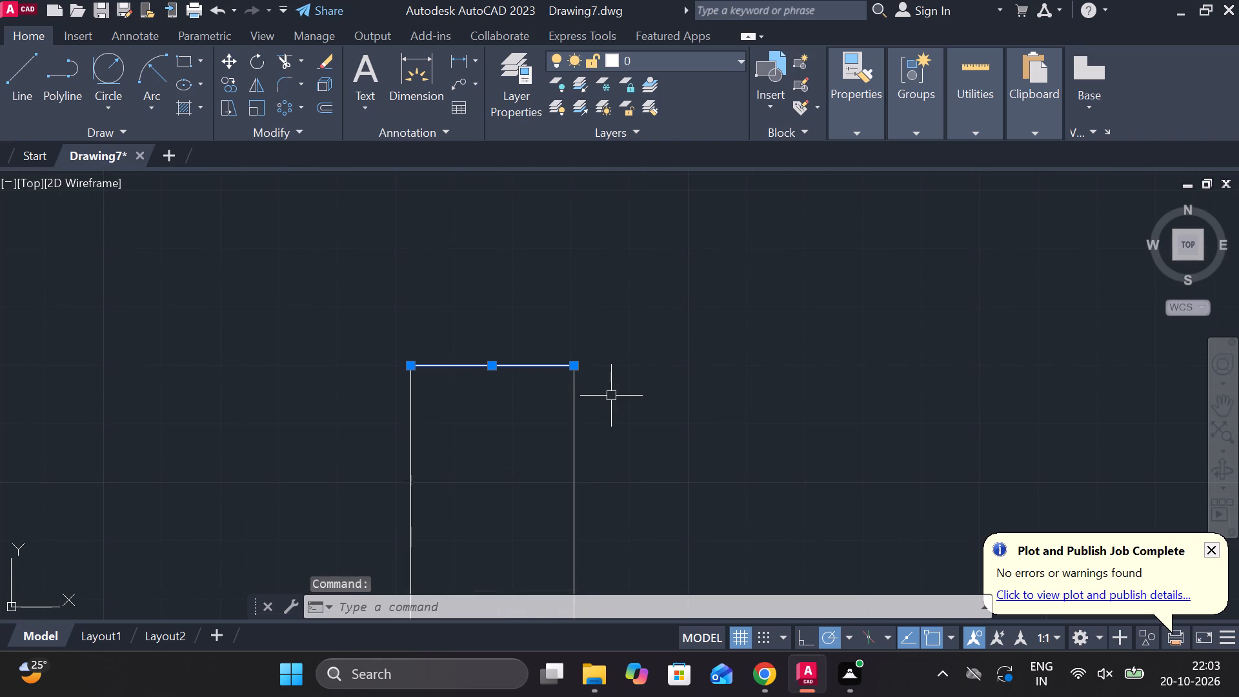
pyautogui.press('o')
pyautogui.press('Return')
pyautogui.press('Return')
pyautogui.press('6')
pyautogui.press('Return')
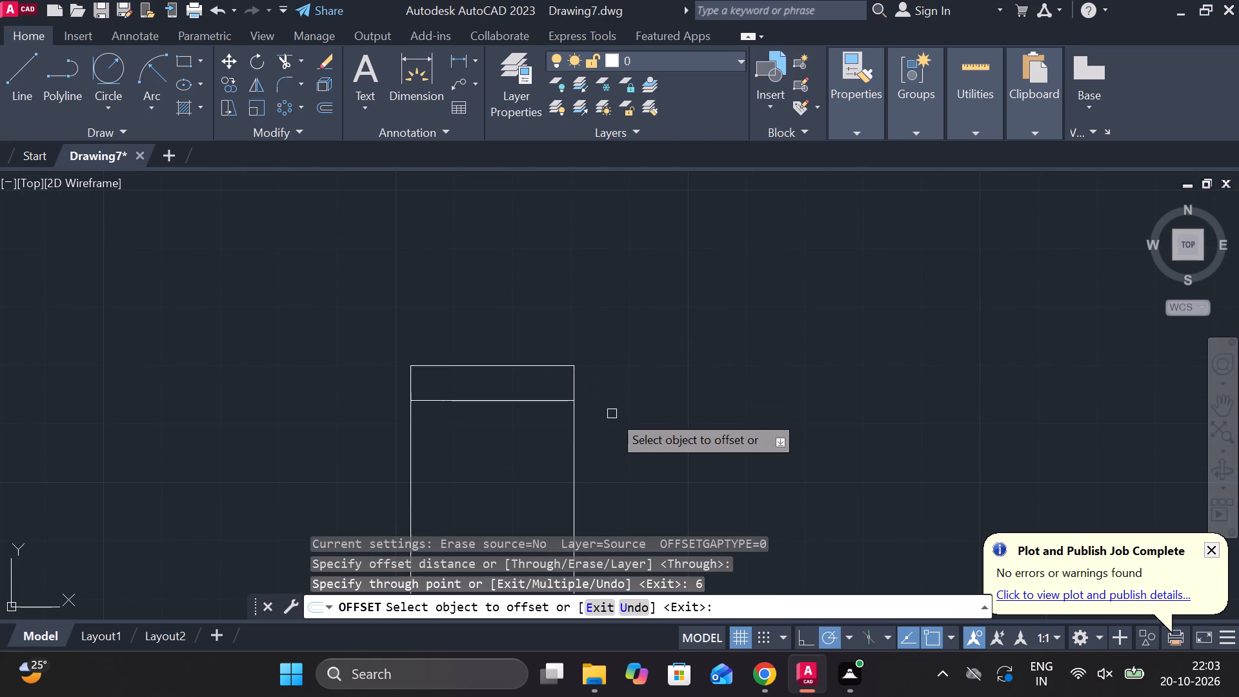
pyautogui.press('Escape')
# Draw a short vertical line from the offset line's midpoint up to the midpoint of the rectangle's top edge.
pyautogui.press('l')
pyautogui.press('Return')
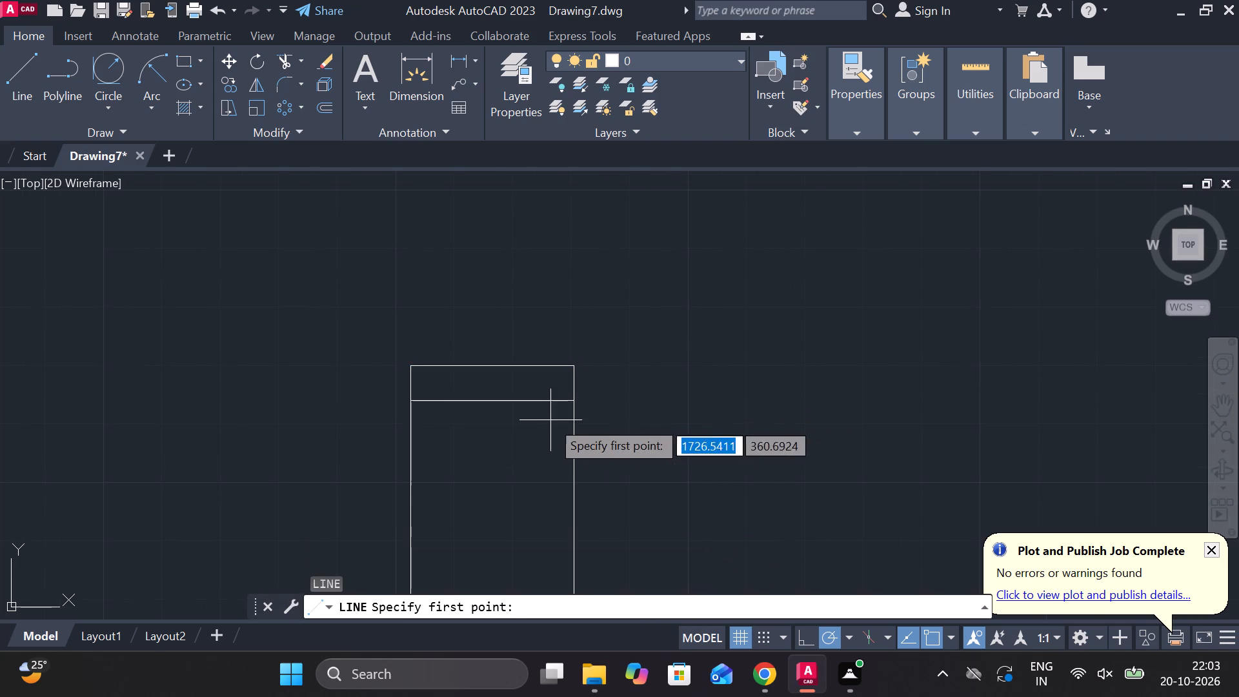
pyautogui.click(488, 399)
pyautogui.click(488, 362)
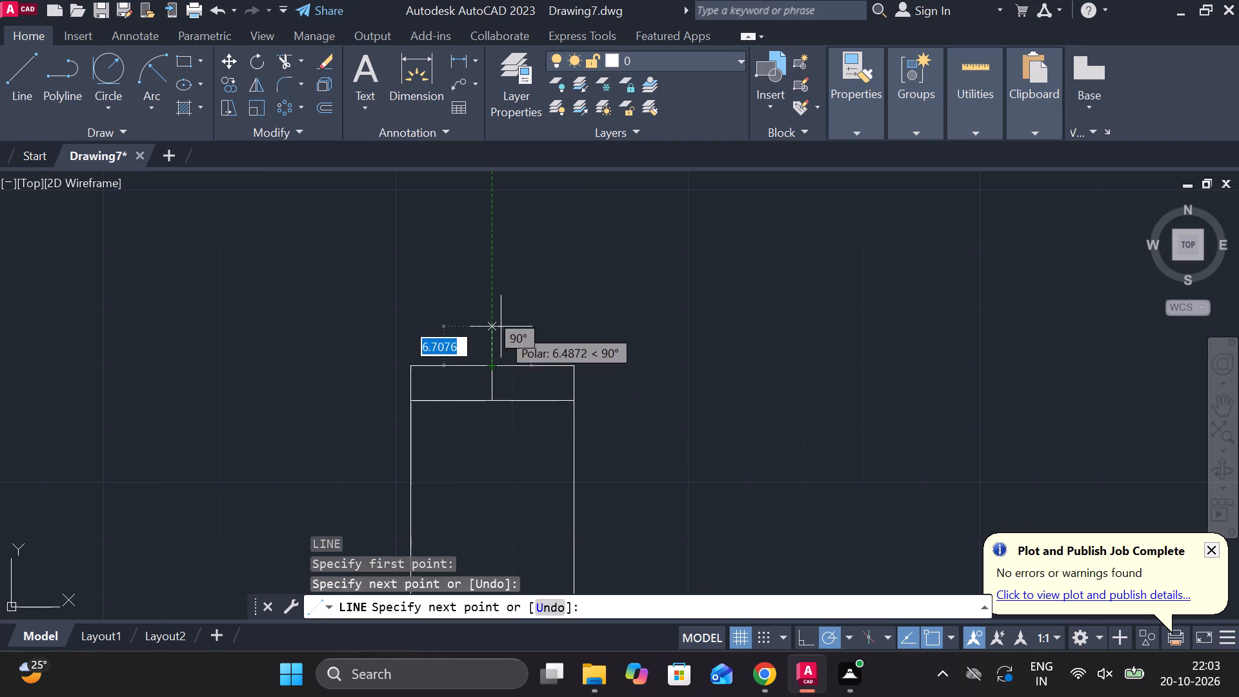
pyautogui.press('Escape')
# Draw a circle of diameter 12 centred on the midpoint of the rectangle's top edge.
pyautogui.moveTo(559, 311); pyautogui.dragTo(587, 295, button='middle')
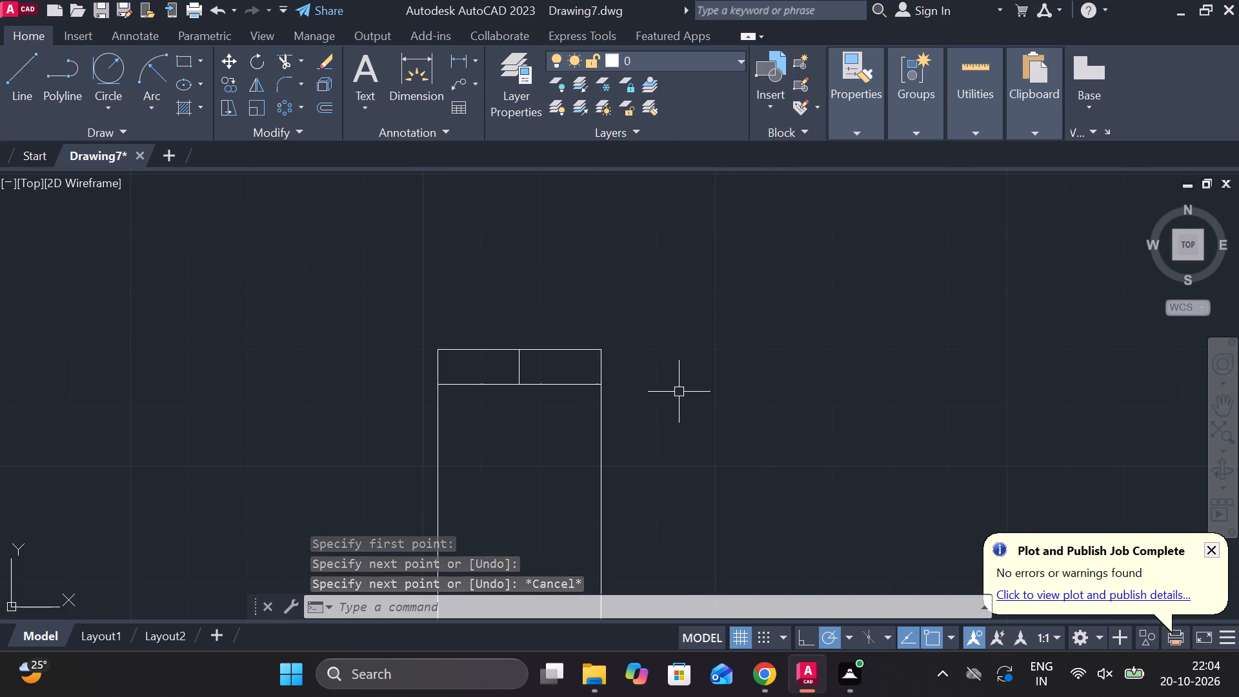
pyautogui.write('C')
pyautogui.press('space')
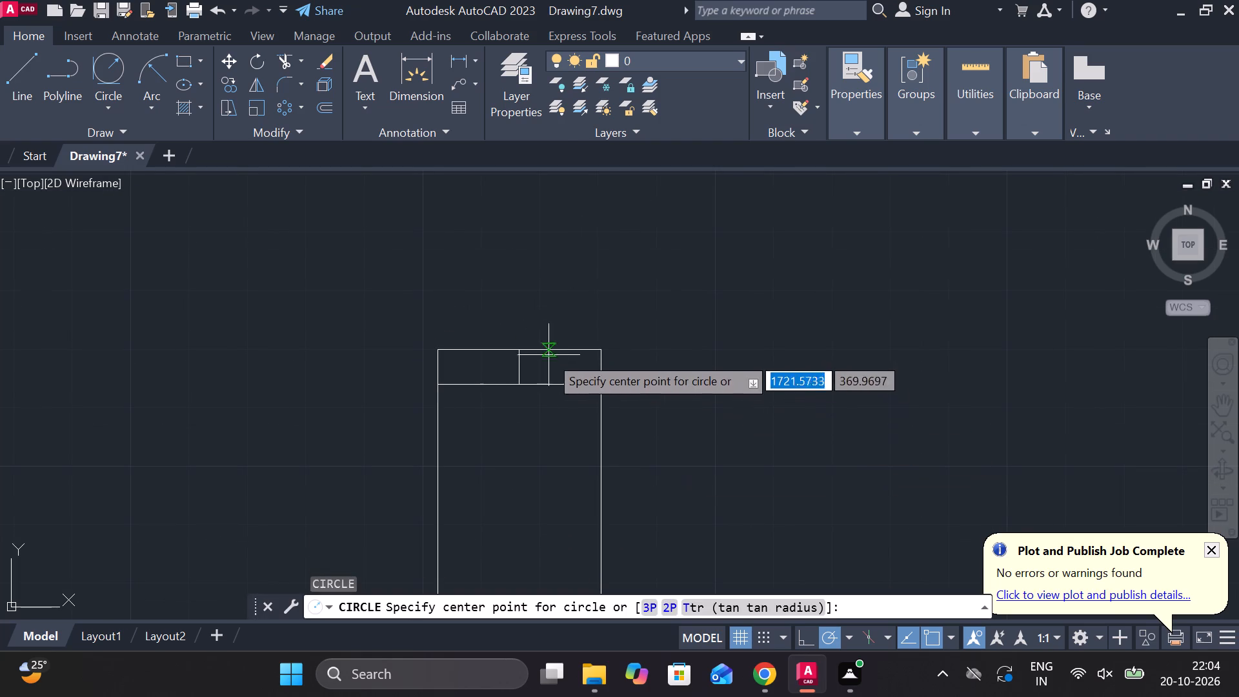
pyautogui.click(518, 350)
pyautogui.write('D')
pyautogui.press('space')
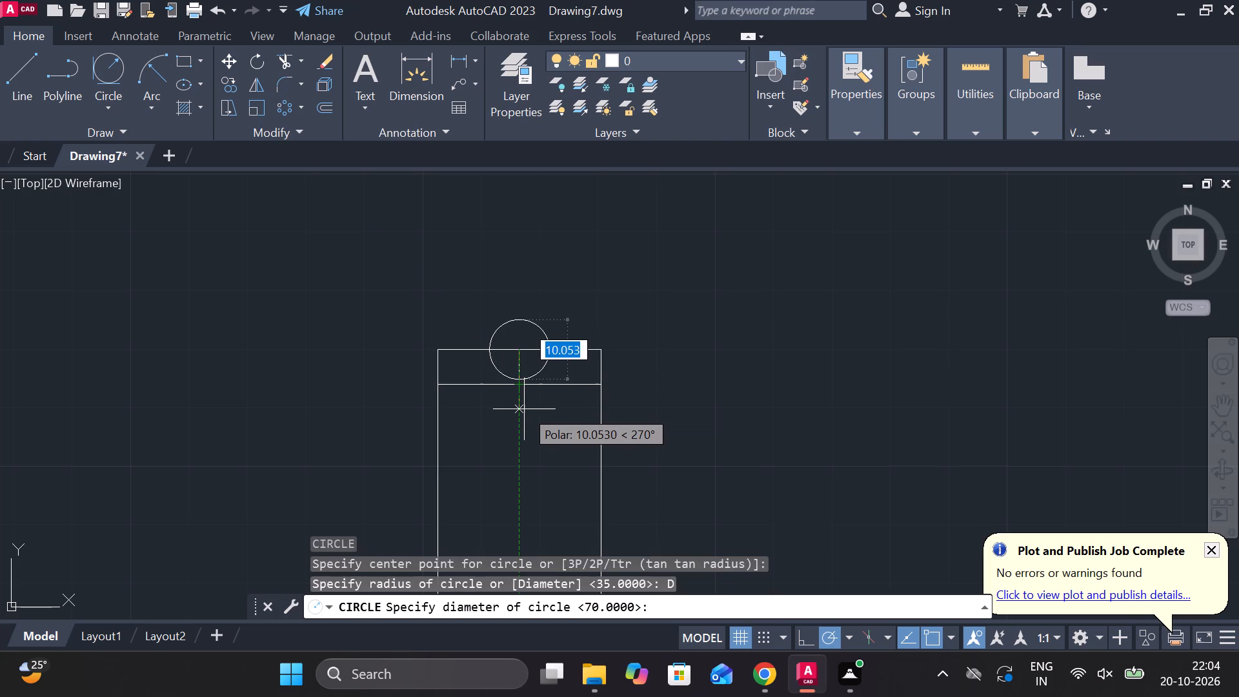
pyautogui.scroll(2, 524, 413)
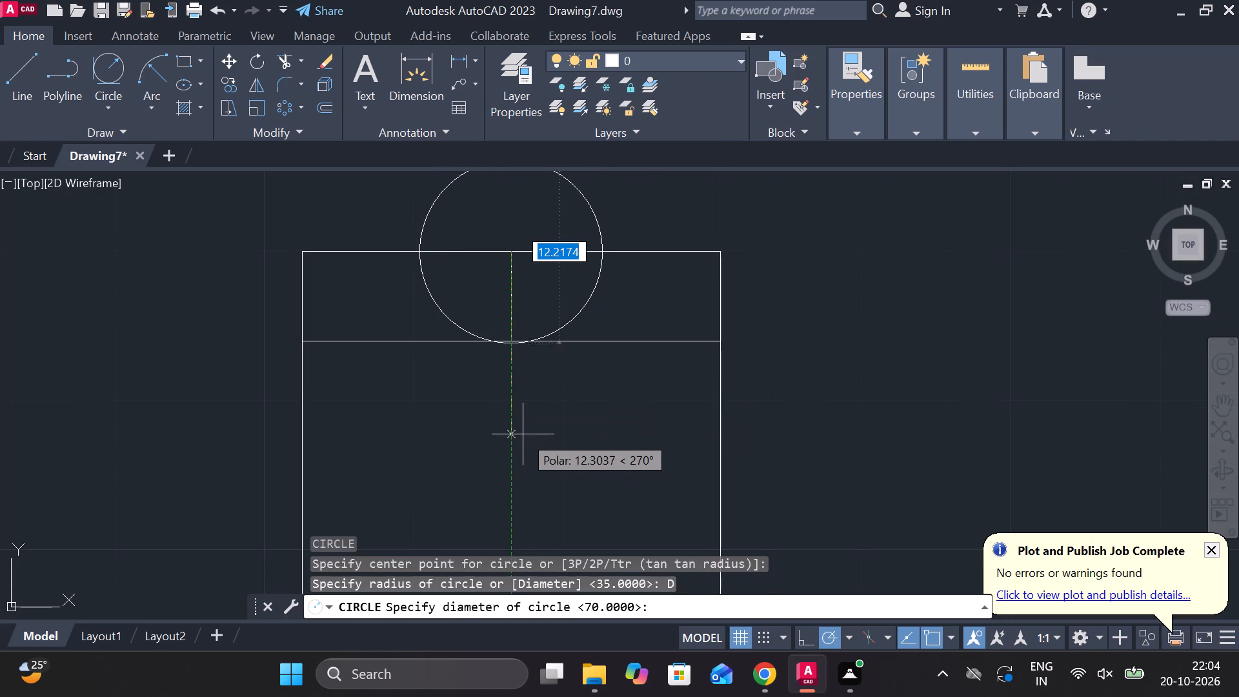
pyautogui.write('12')
pyautogui.press('space')
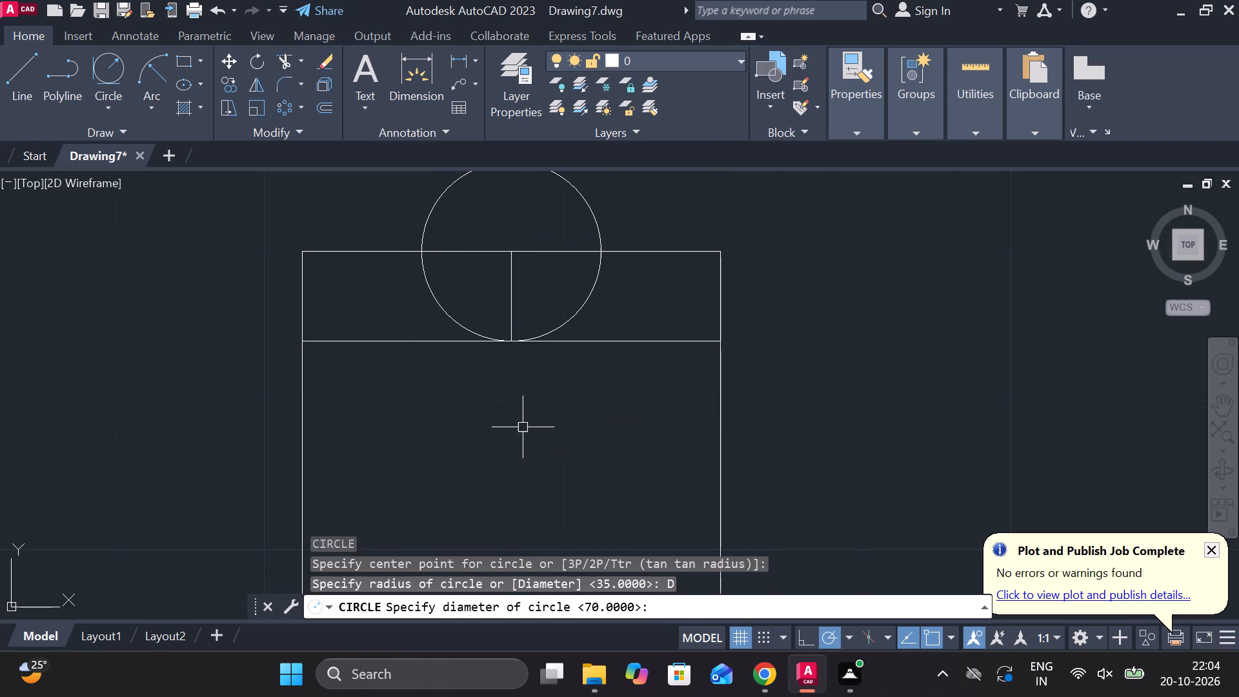
pyautogui.scroll(-1, 641, 412)
pyautogui.press('`')
pyautogui.press('Escape')
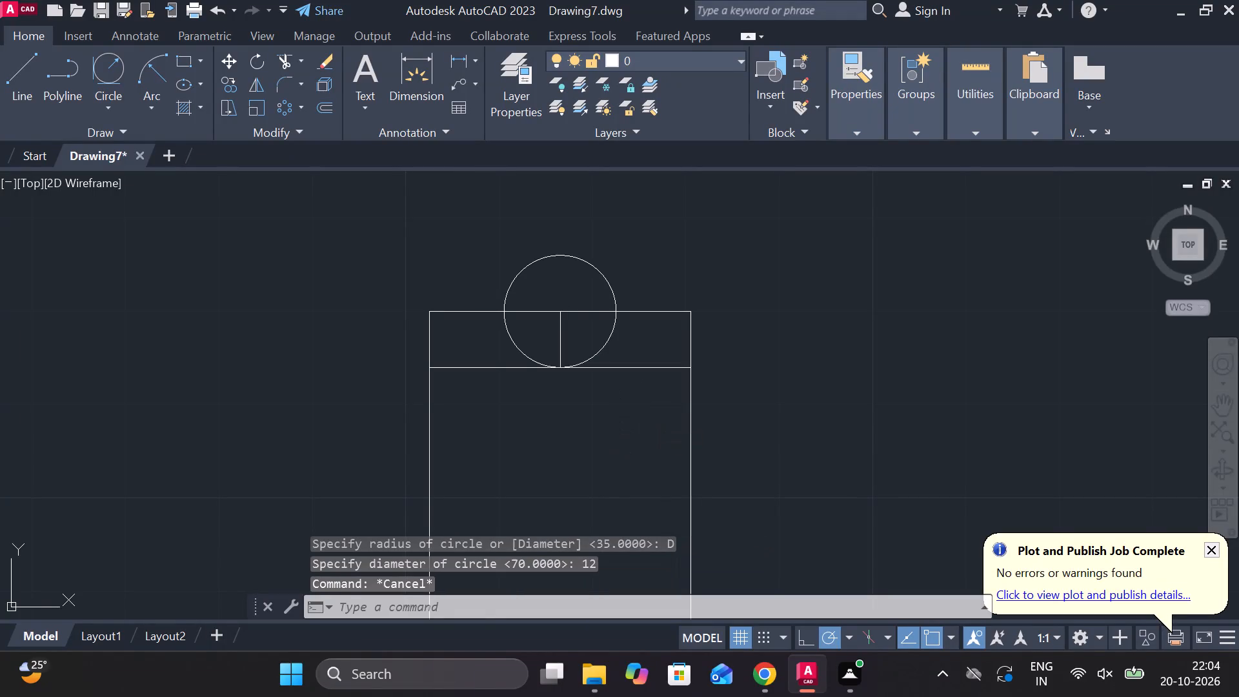
# Trim away the short vertical line and the part of the rectangle's top edge that lie inside the circle.
pyautogui.write('TR')
pyautogui.press('space')
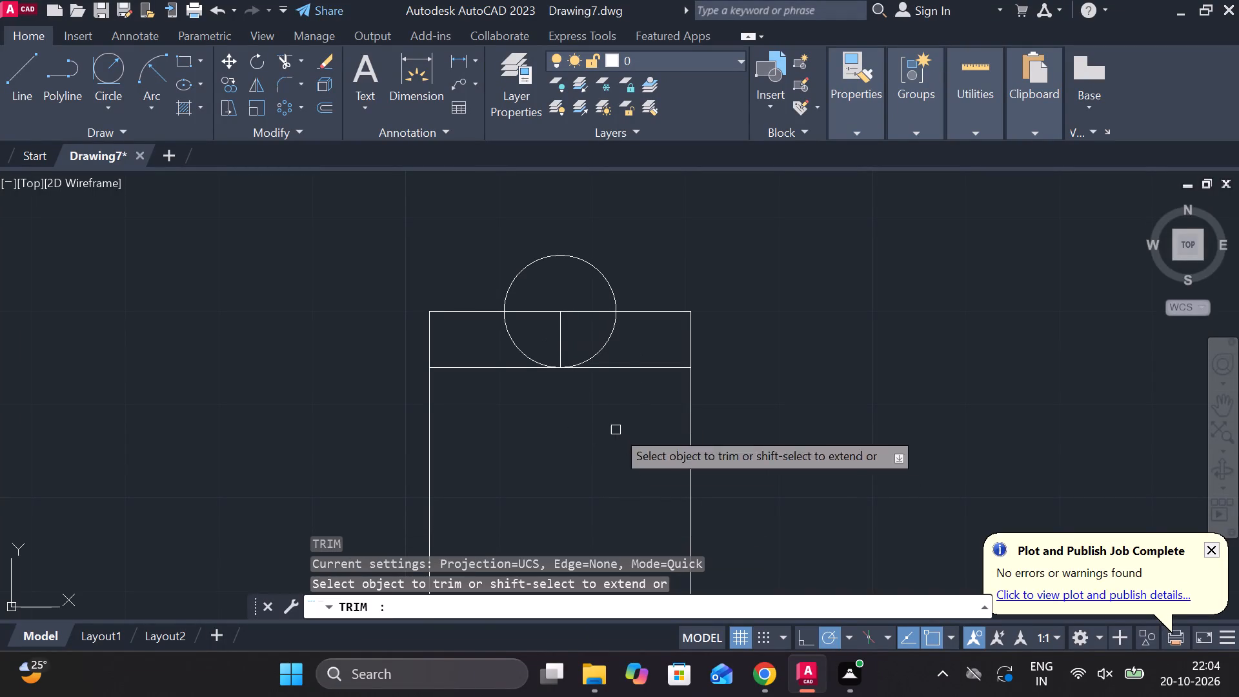
pyautogui.click(565, 318)
pyautogui.click(554, 314)
pyautogui.click(550, 306)
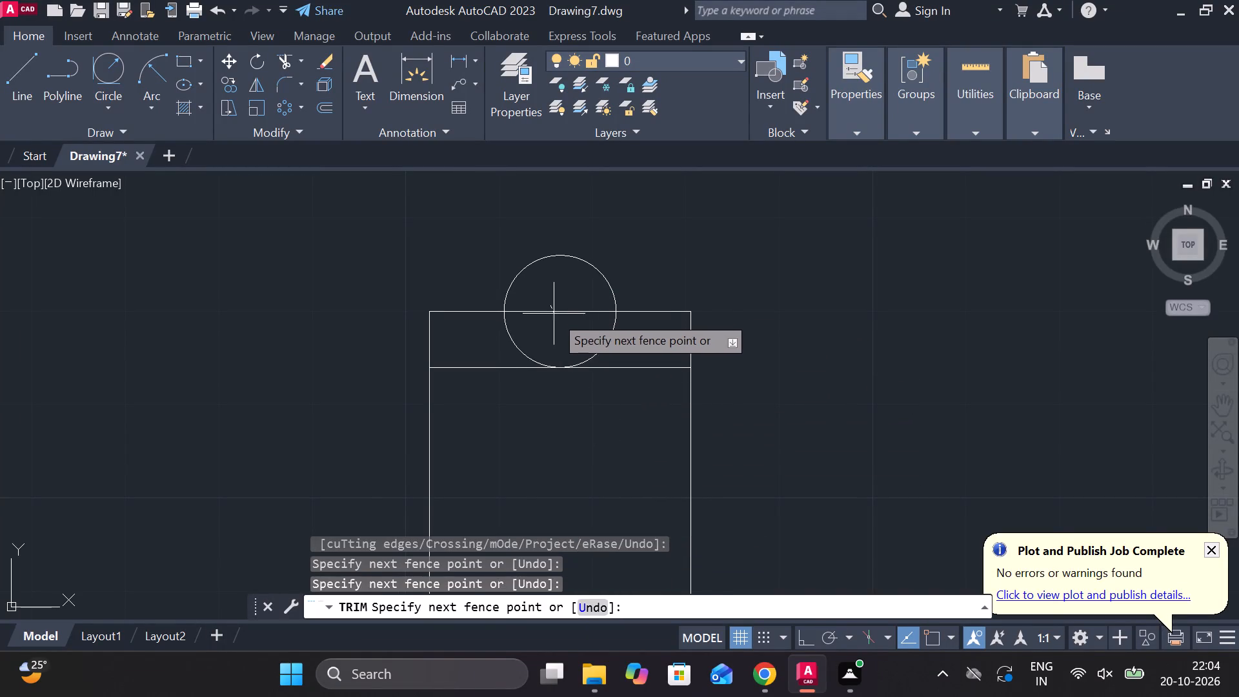
pyautogui.click(554, 320)
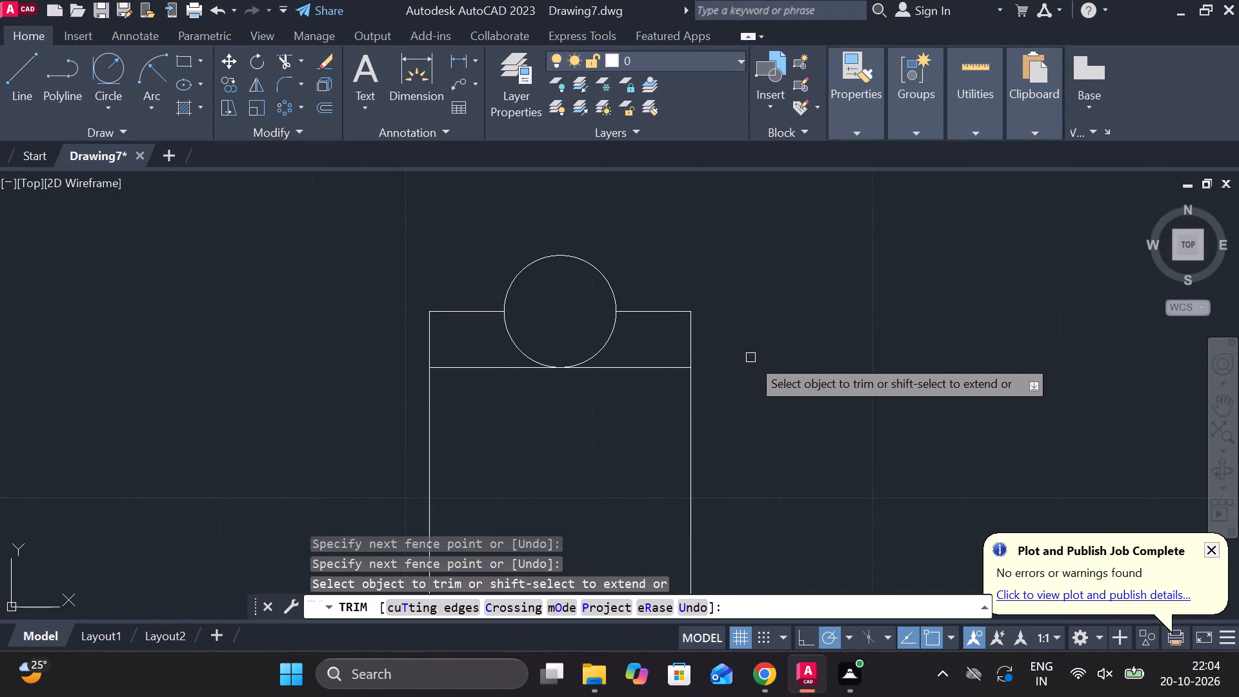
pyautogui.scroll(-2, 750, 358)
pyautogui.moveTo(777, 372); pyautogui.dragTo(744, 307, button='middle')
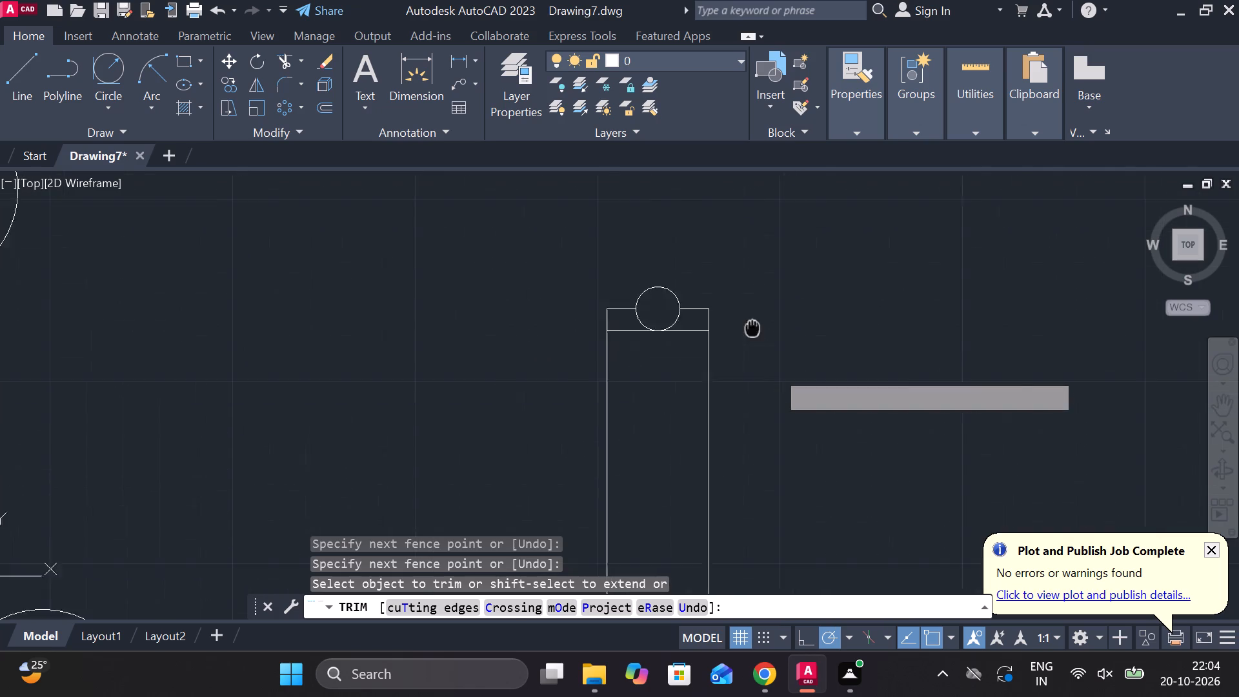
pyautogui.moveTo(744, 307); pyautogui.dragTo(740, 293, button='middle')
pyautogui.scroll(-1, 741, 394)
pyautogui.moveTo(760, 450); pyautogui.dragTo(680, 201, button='middle')
pyautogui.press('Escape')
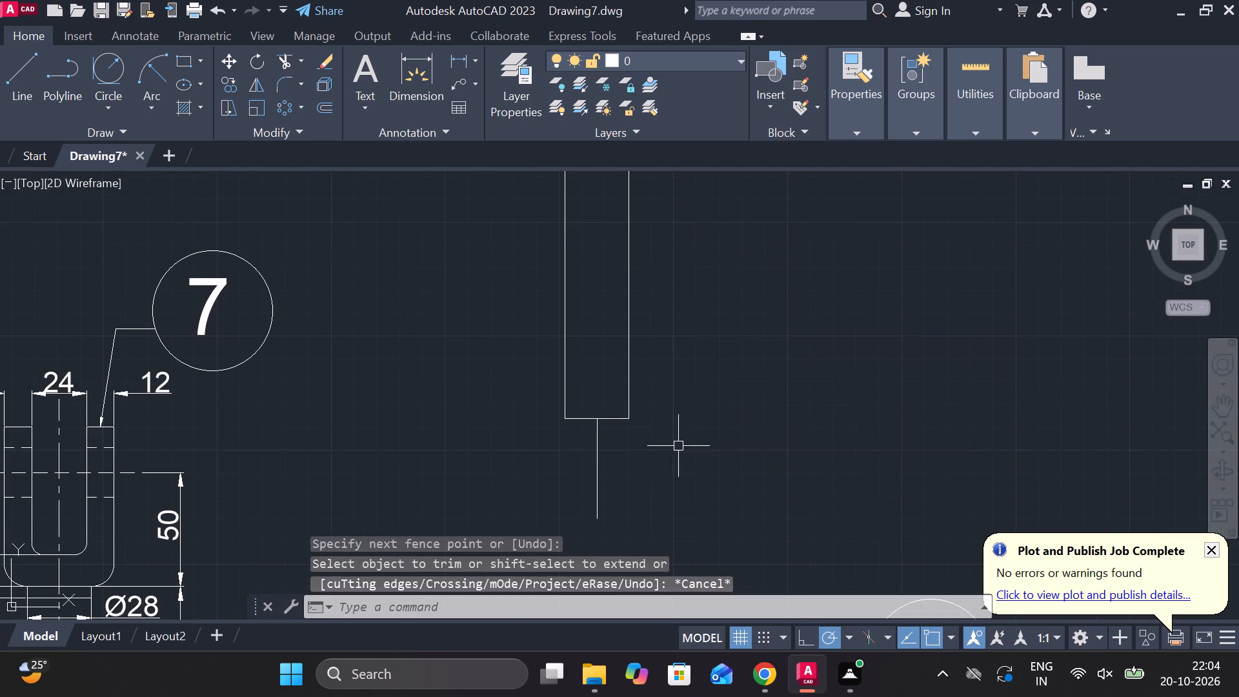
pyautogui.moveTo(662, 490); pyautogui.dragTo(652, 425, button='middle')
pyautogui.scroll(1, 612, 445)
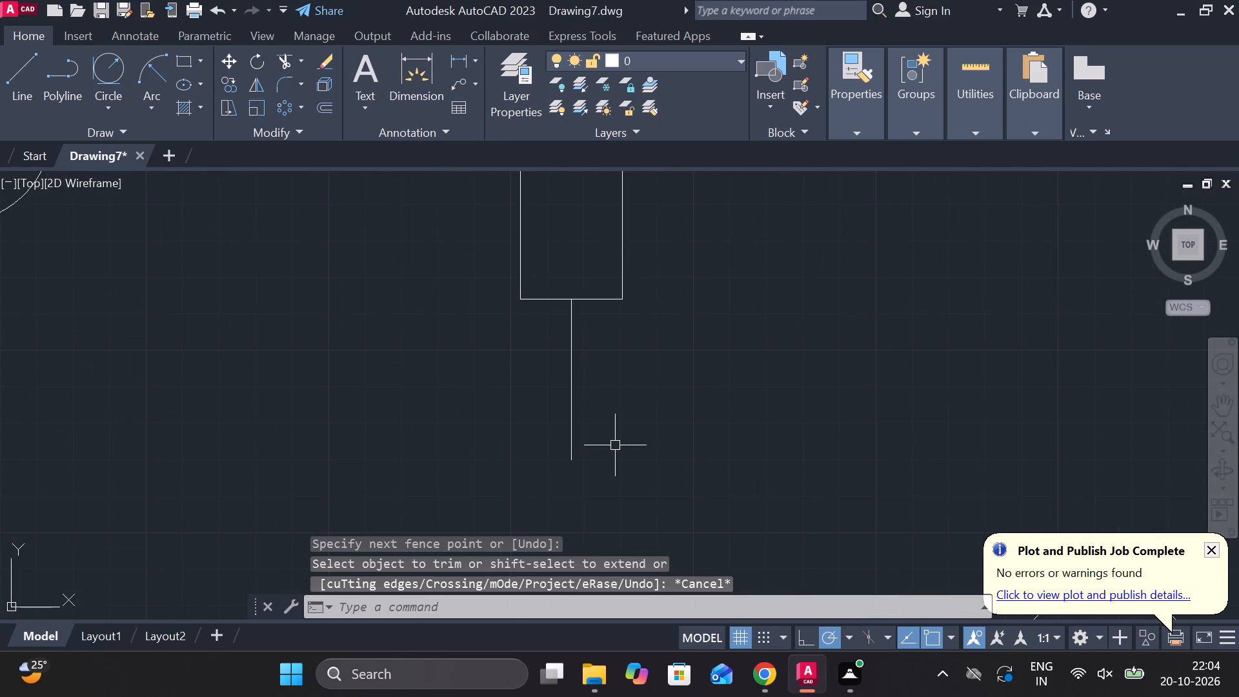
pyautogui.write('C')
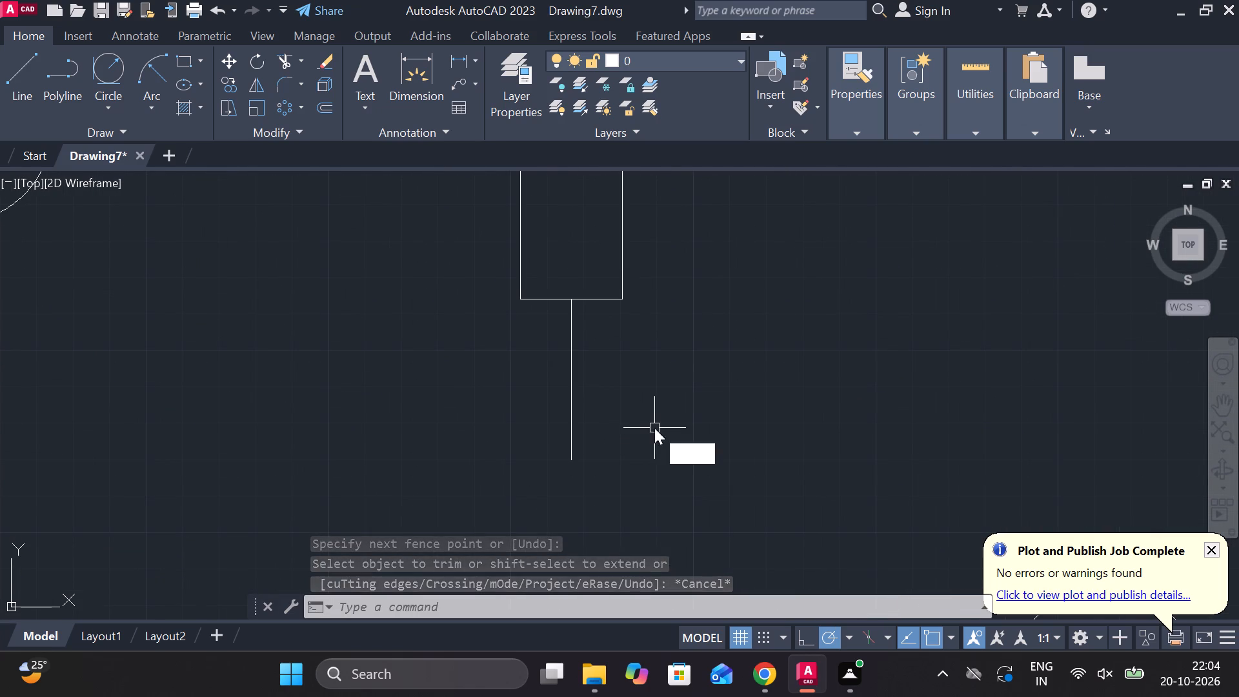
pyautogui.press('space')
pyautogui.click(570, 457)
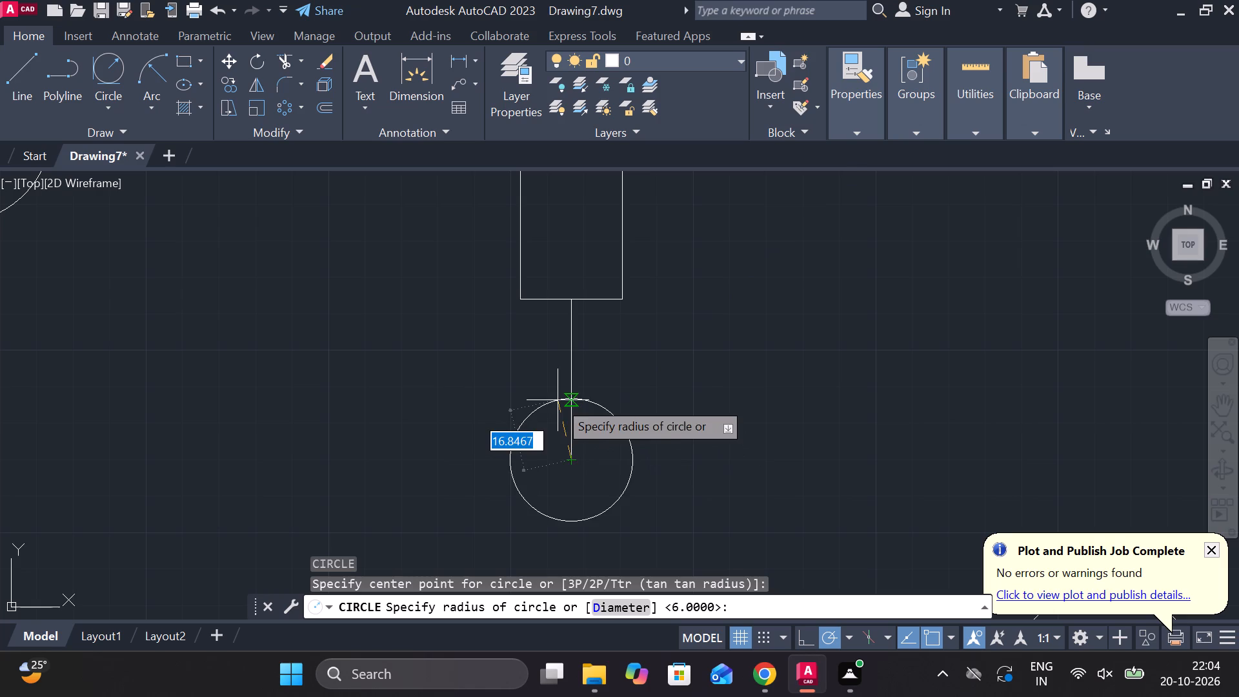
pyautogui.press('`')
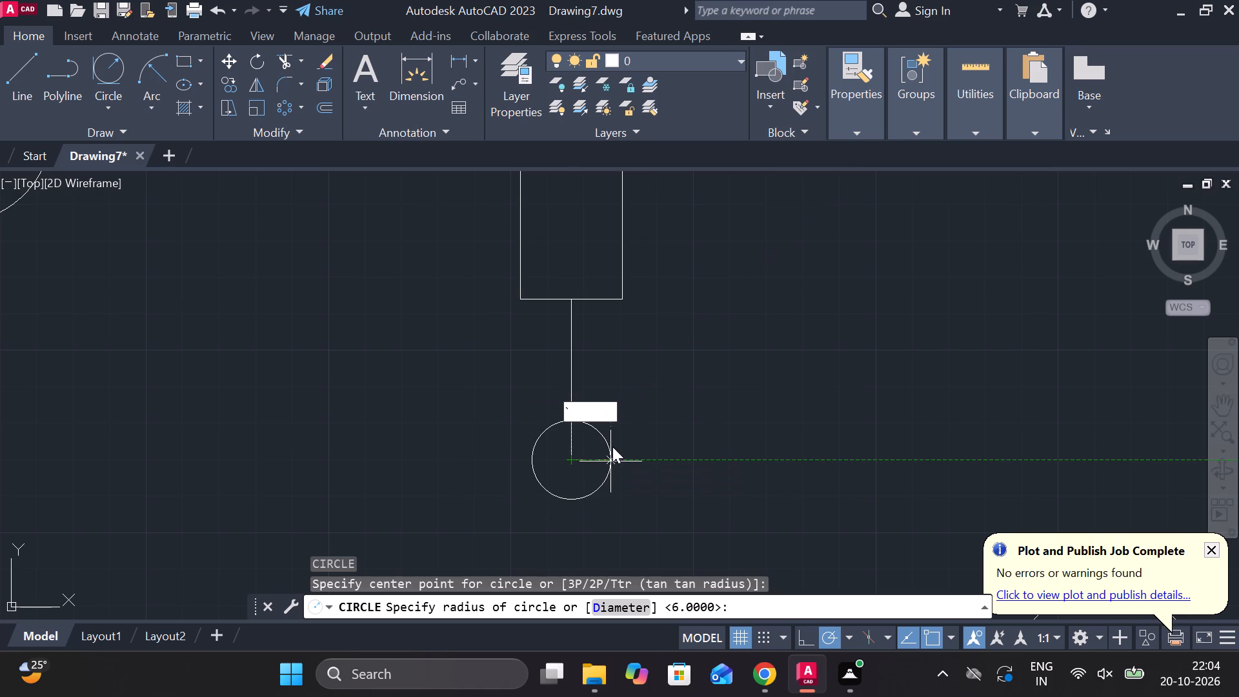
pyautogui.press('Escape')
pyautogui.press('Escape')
# Draw two horizontal lines, each 3 long, outward to both sides from the lower end of the vertical line below the rectangle.
pyautogui.press('l')
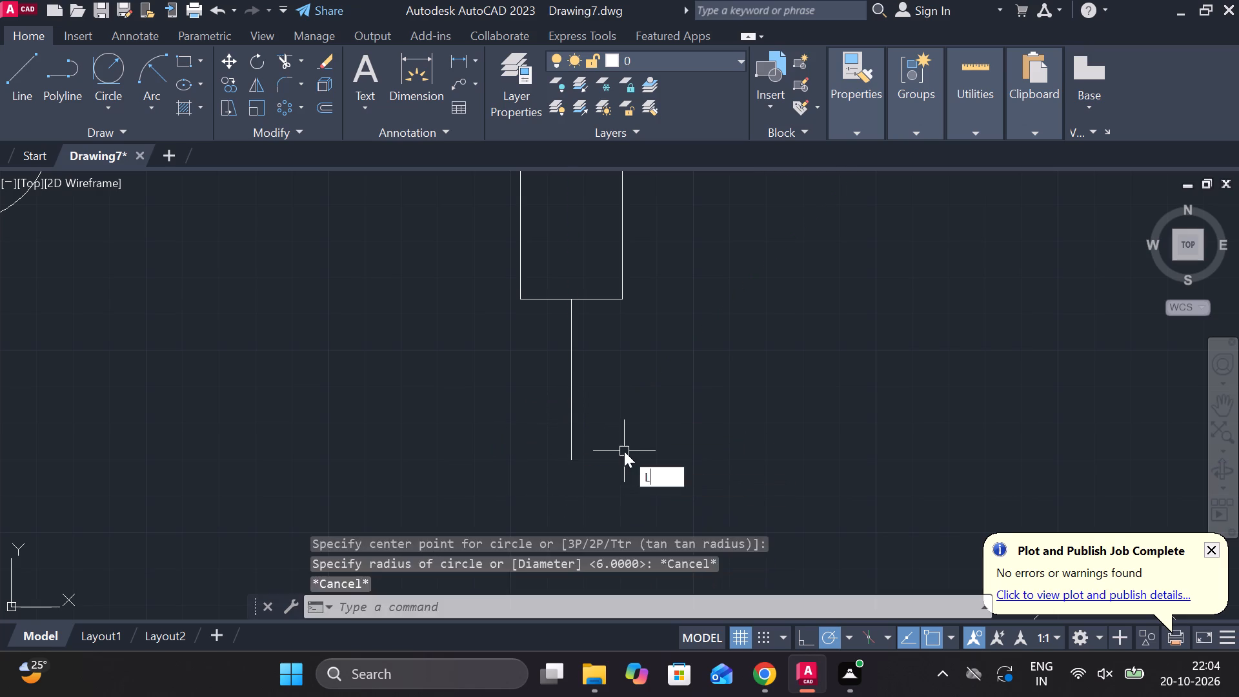
pyautogui.press('Return')
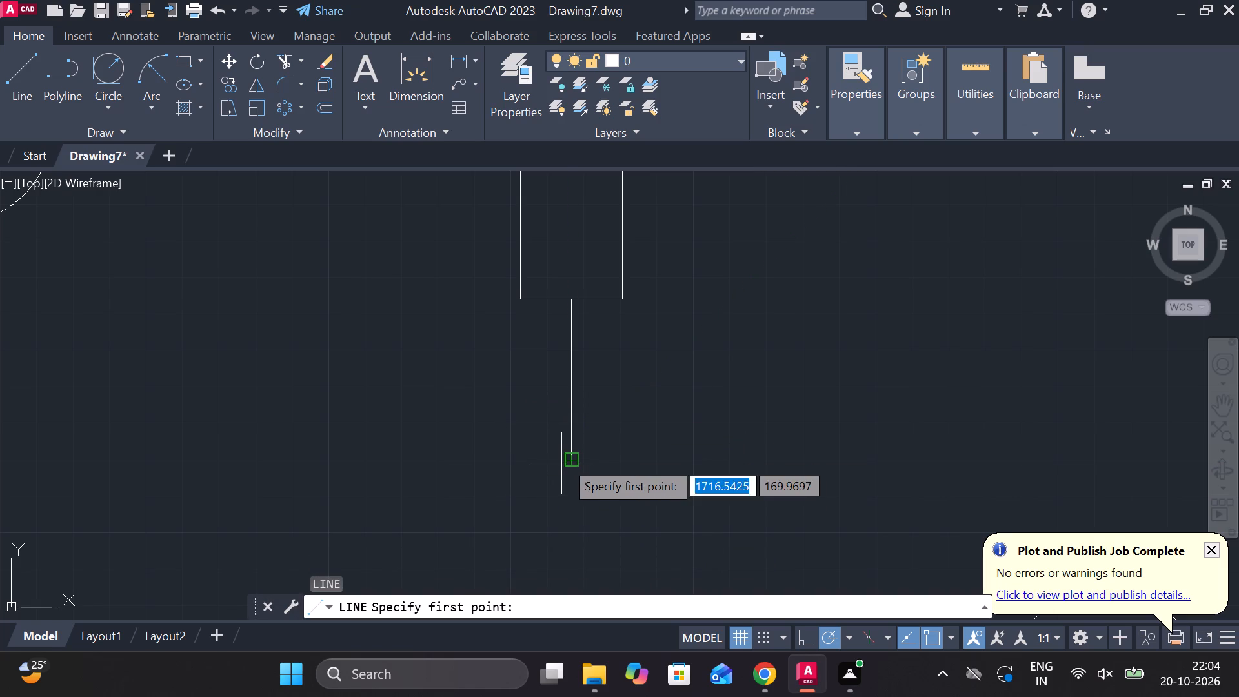
pyautogui.click(575, 458)
pyautogui.write('3')
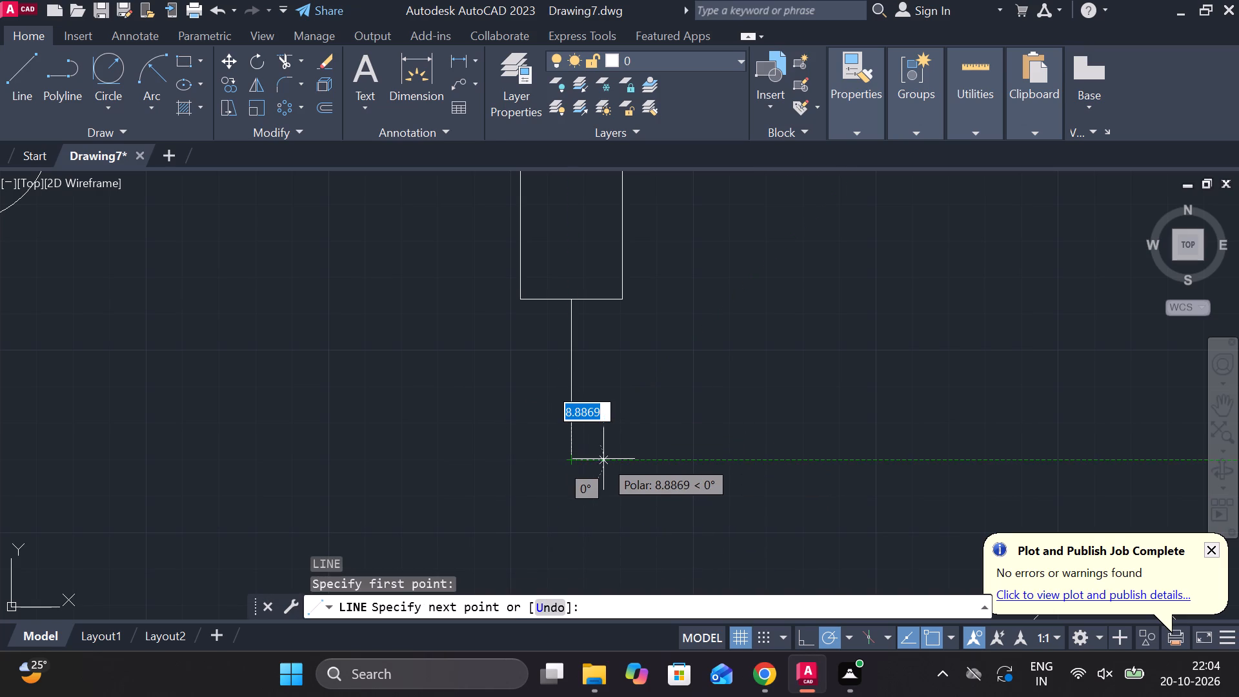
pyautogui.press('space')
pyautogui.press('Escape')
pyautogui.press('space')
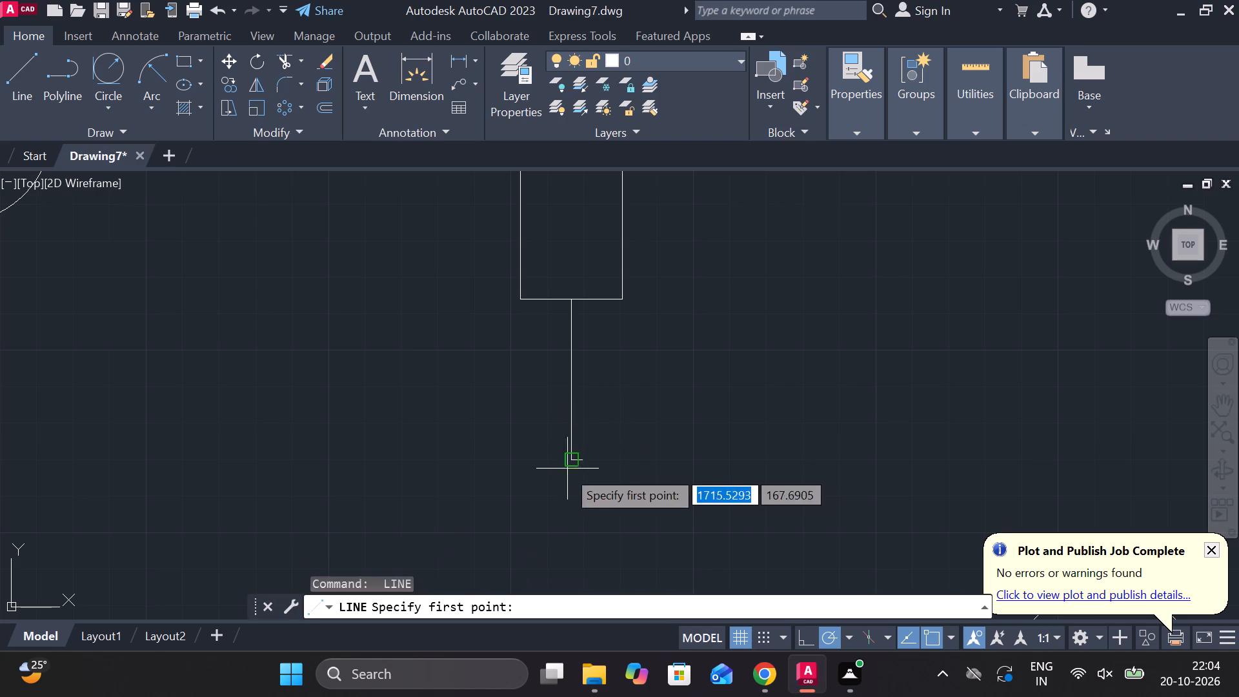
pyautogui.click(573, 459)
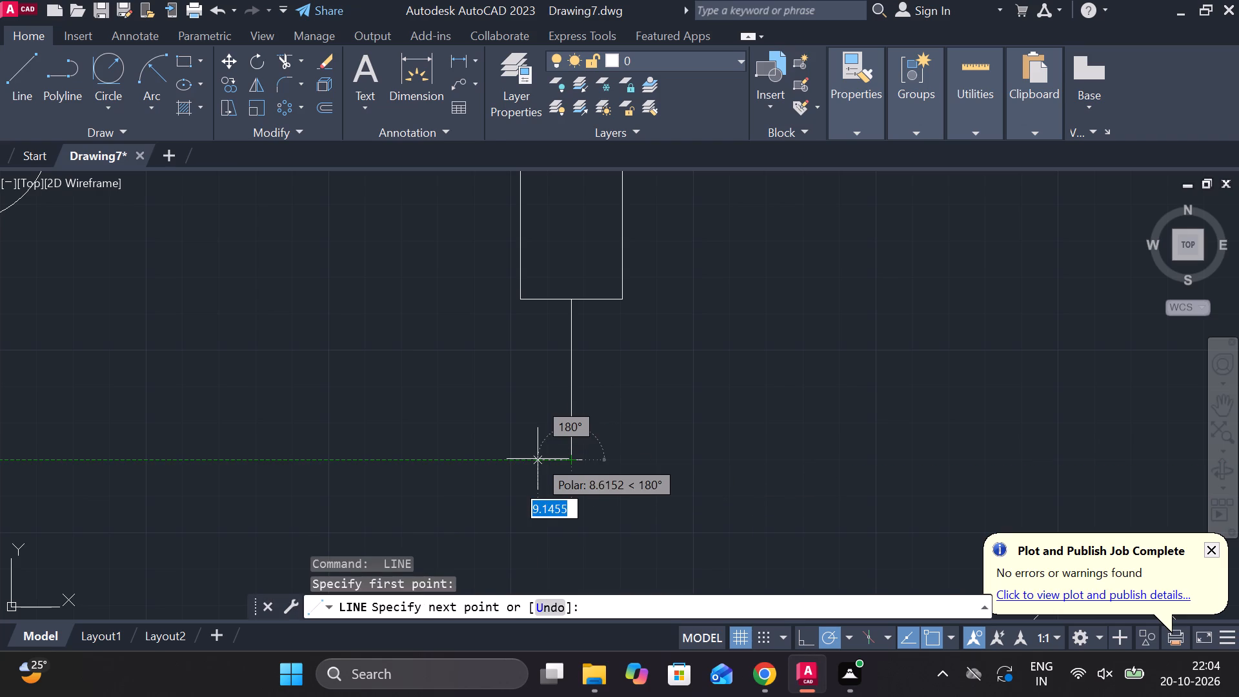
pyautogui.write('3')
pyautogui.press('space')
pyautogui.press('Escape')
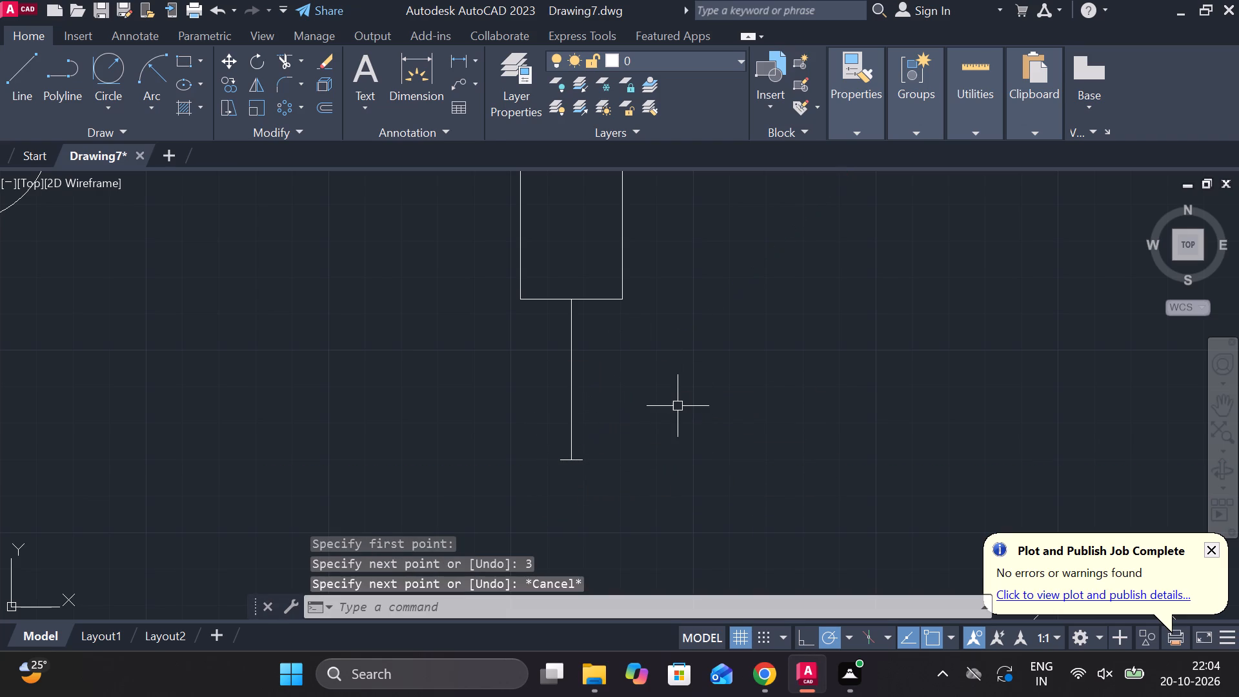
# Draw slanted lines from the rectangle's two bottom corners to the matching ends of the short horizontal tip line.
pyautogui.press('l')
pyautogui.press('Return')
pyautogui.click(521, 303)
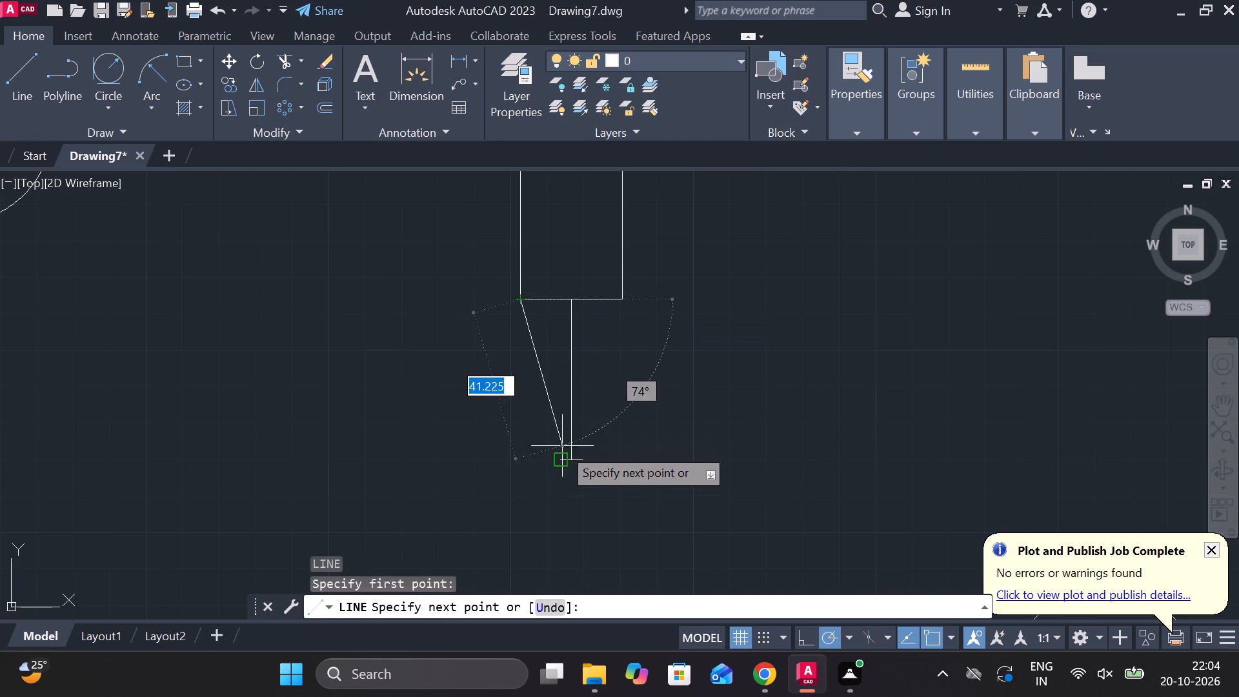
pyautogui.click(562, 458)
pyautogui.press('Escape')
pyautogui.press('space')
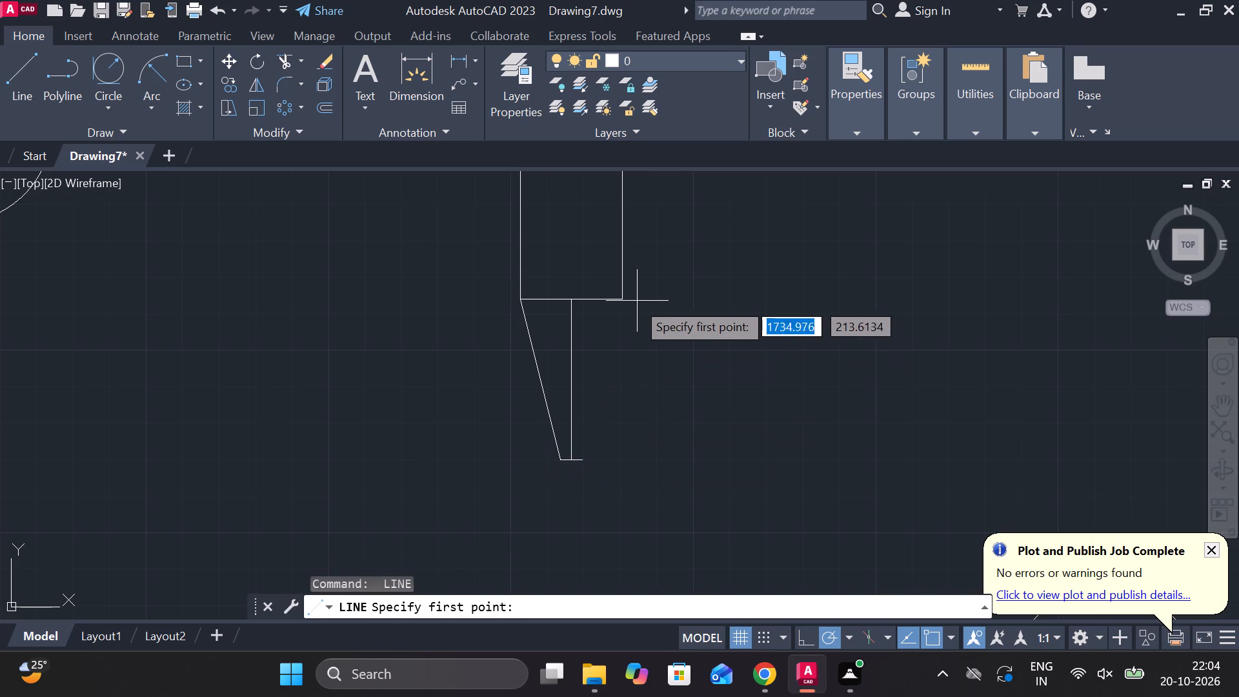
pyautogui.click(631, 299)
pyautogui.click(580, 461)
pyautogui.scroll(-1, 676, 414)
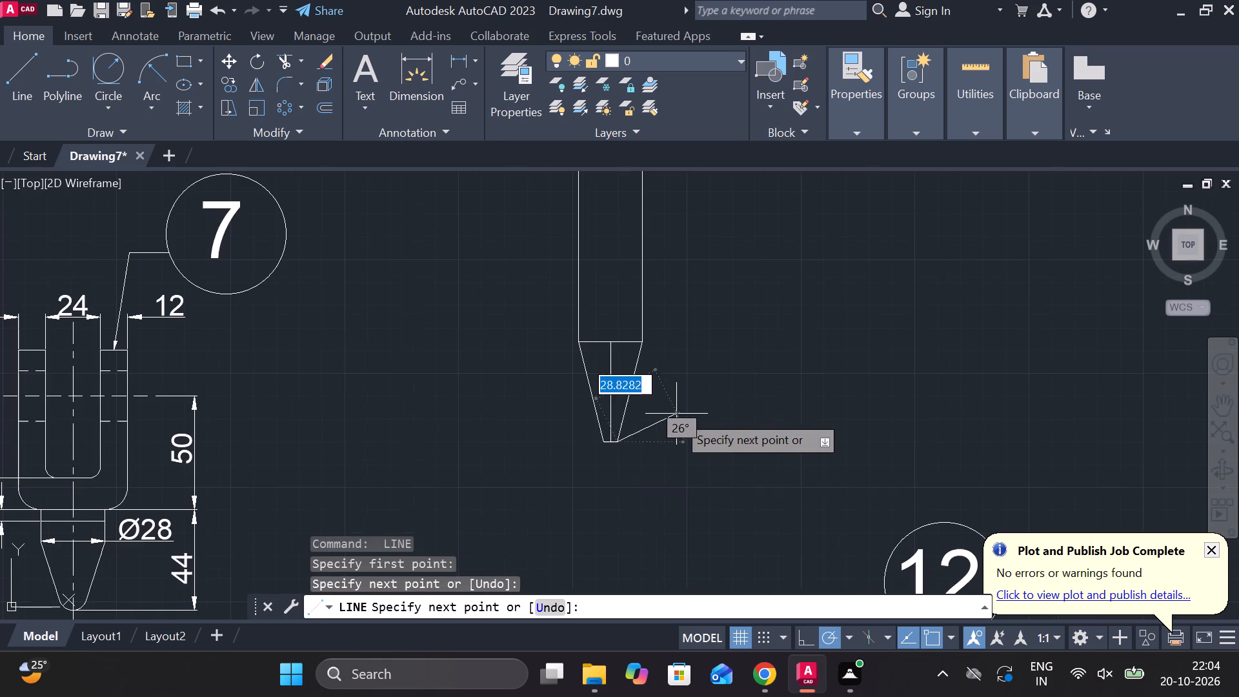
pyautogui.press('Escape')
# Lengthen the central vertical line upward by about 181, past the circle, and stretch its lower end beyond the tapered tip.
pyautogui.moveTo(714, 399); pyautogui.dragTo(666, 555, button='middle')
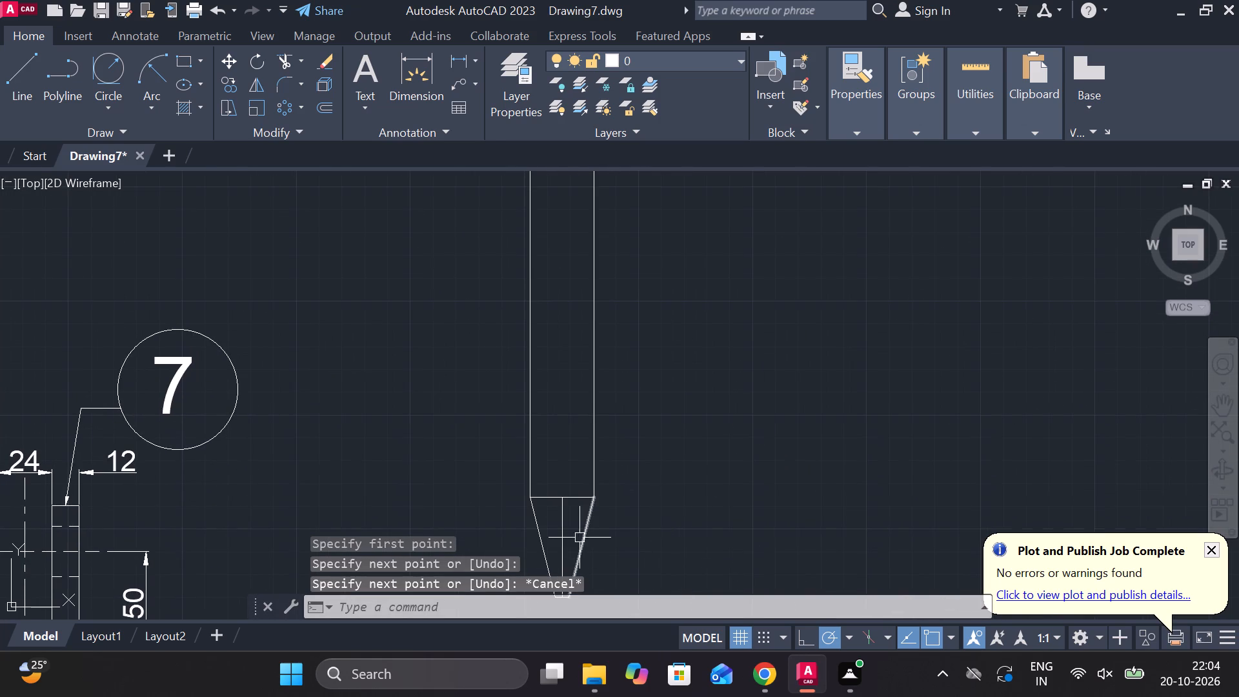
pyautogui.click(560, 529)
pyautogui.click(603, 541)
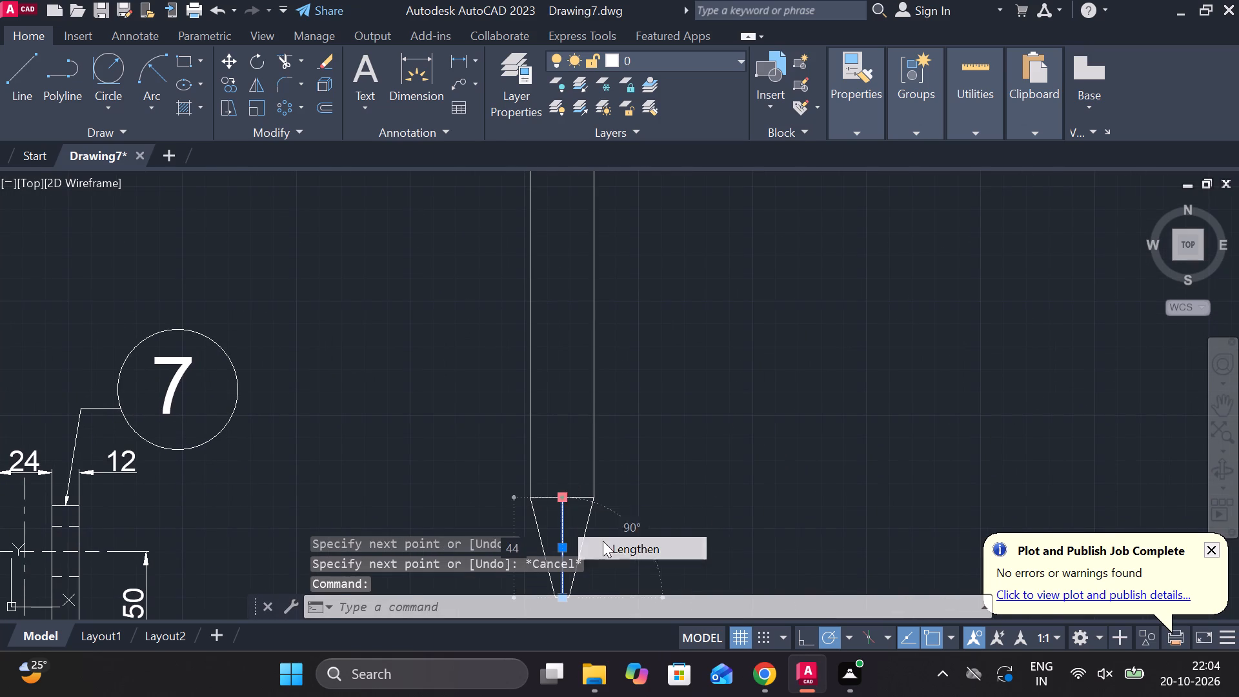
pyautogui.middleClick(567, 390)
pyautogui.scroll(-1, 567, 390)
pyautogui.moveTo(566, 388); pyautogui.dragTo(570, 512, button='middle')
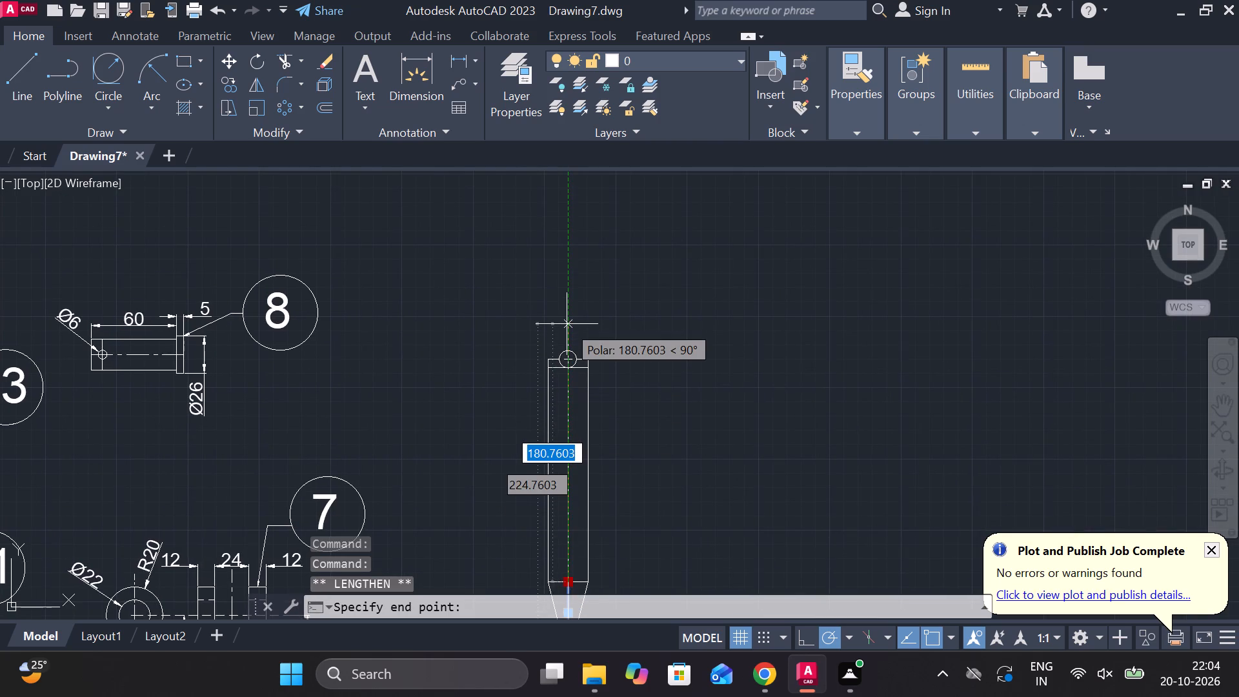
pyautogui.click(567, 324)
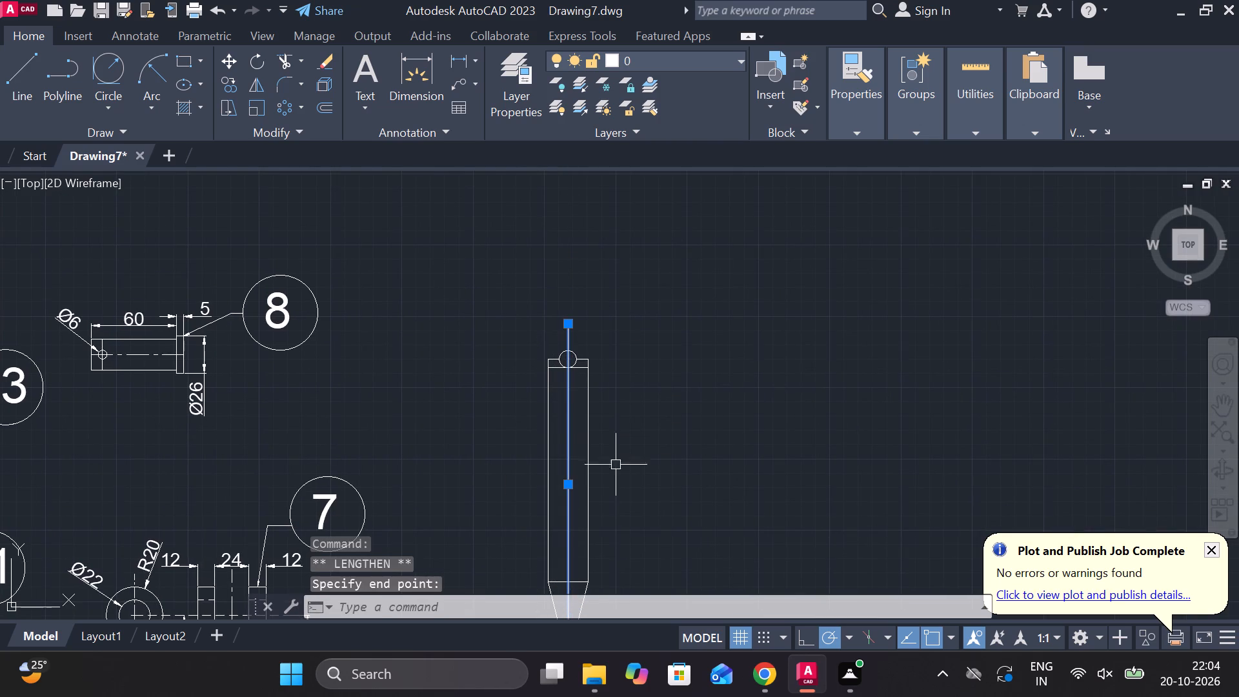
pyautogui.press('Escape')
pyautogui.click(569, 447)
pyautogui.moveTo(586, 461); pyautogui.dragTo(573, 292, button='middle')
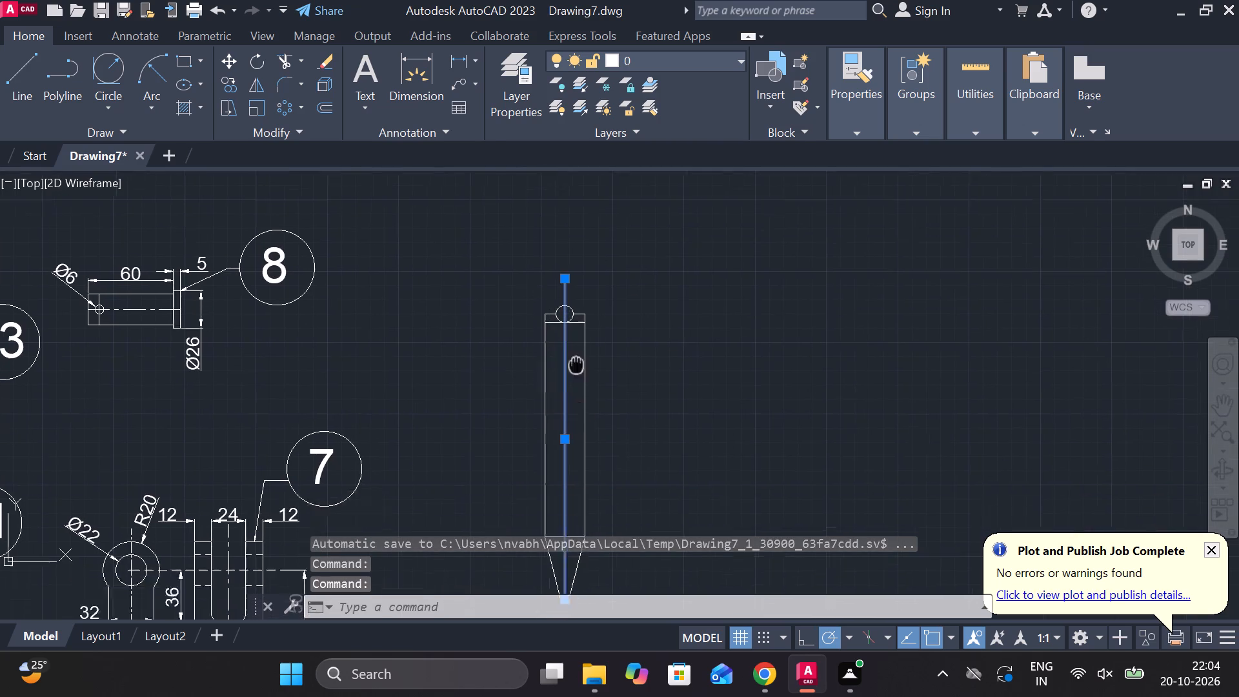
pyautogui.moveTo(573, 292); pyautogui.dragTo(573, 279, button='middle')
pyautogui.scroll(1, 549, 429)
pyautogui.click(557, 481)
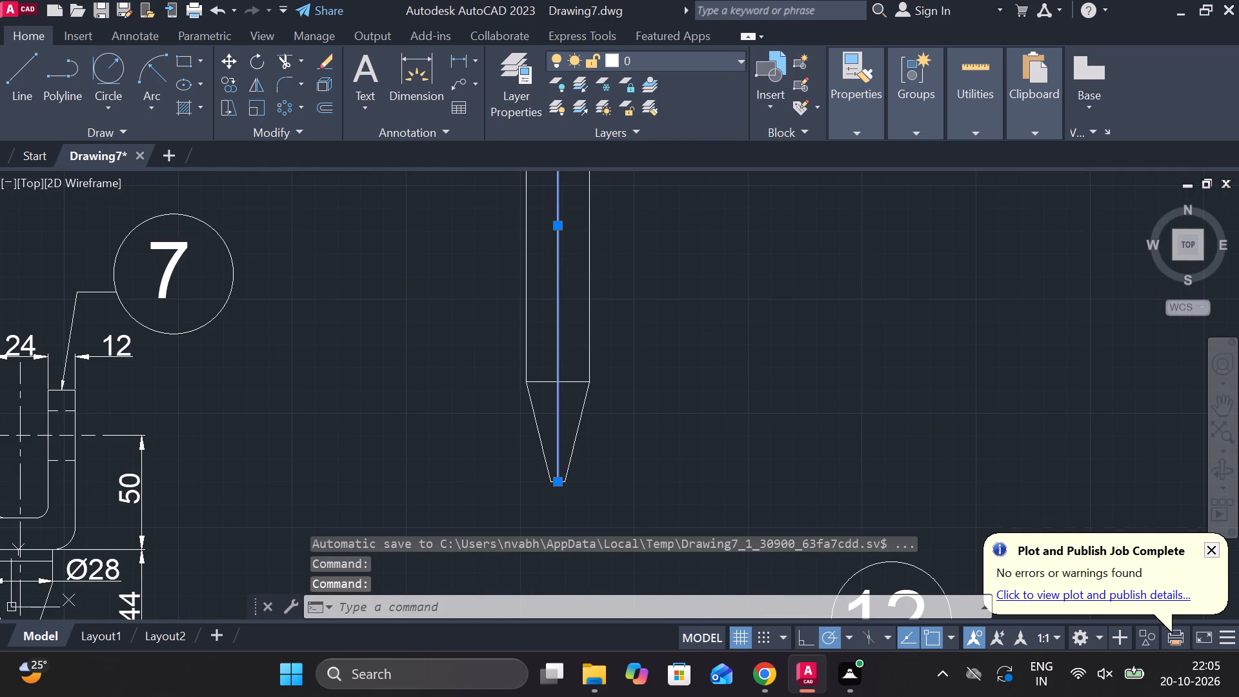
pyautogui.click(555, 522)
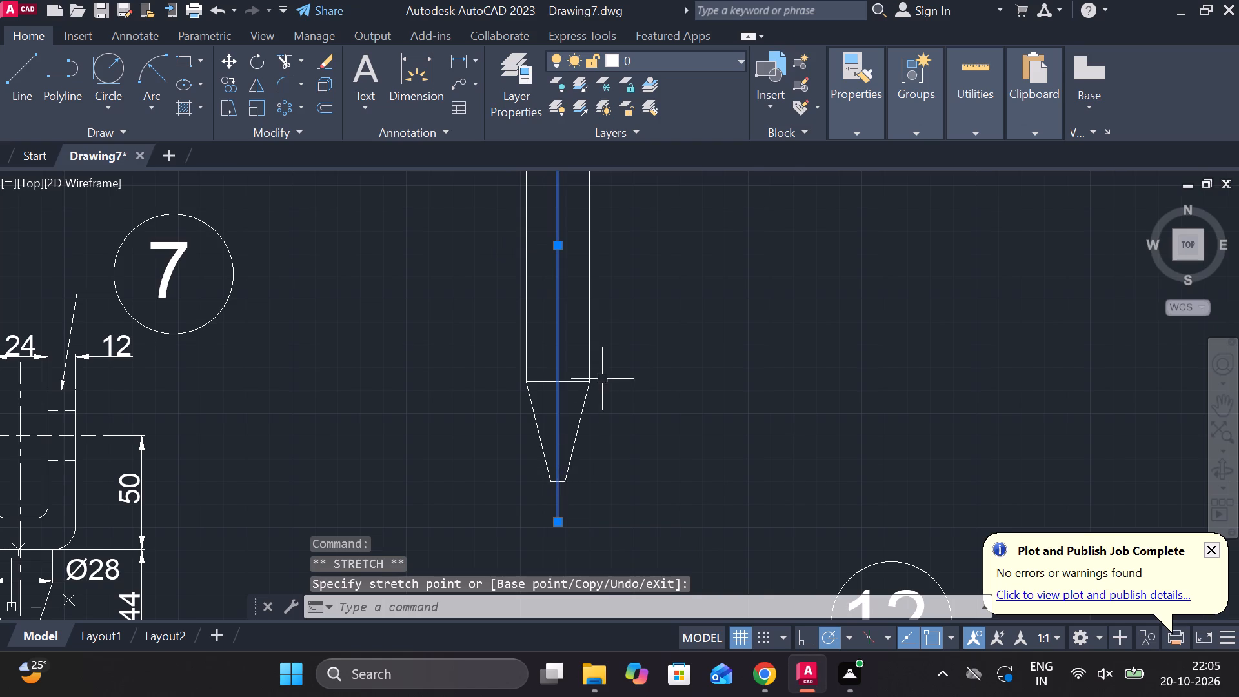
# Change the central vertical line's linetype to CENTER.
pyautogui.click(851, 135)
pyautogui.click(936, 194)
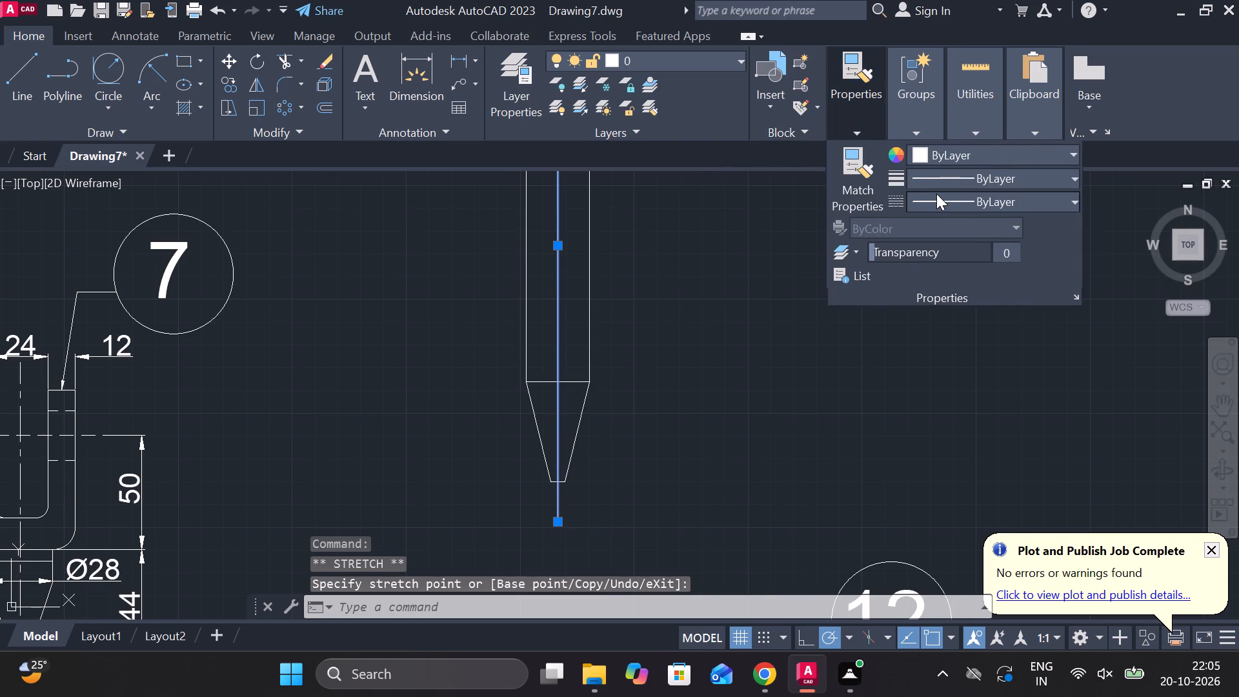
pyautogui.click(939, 266)
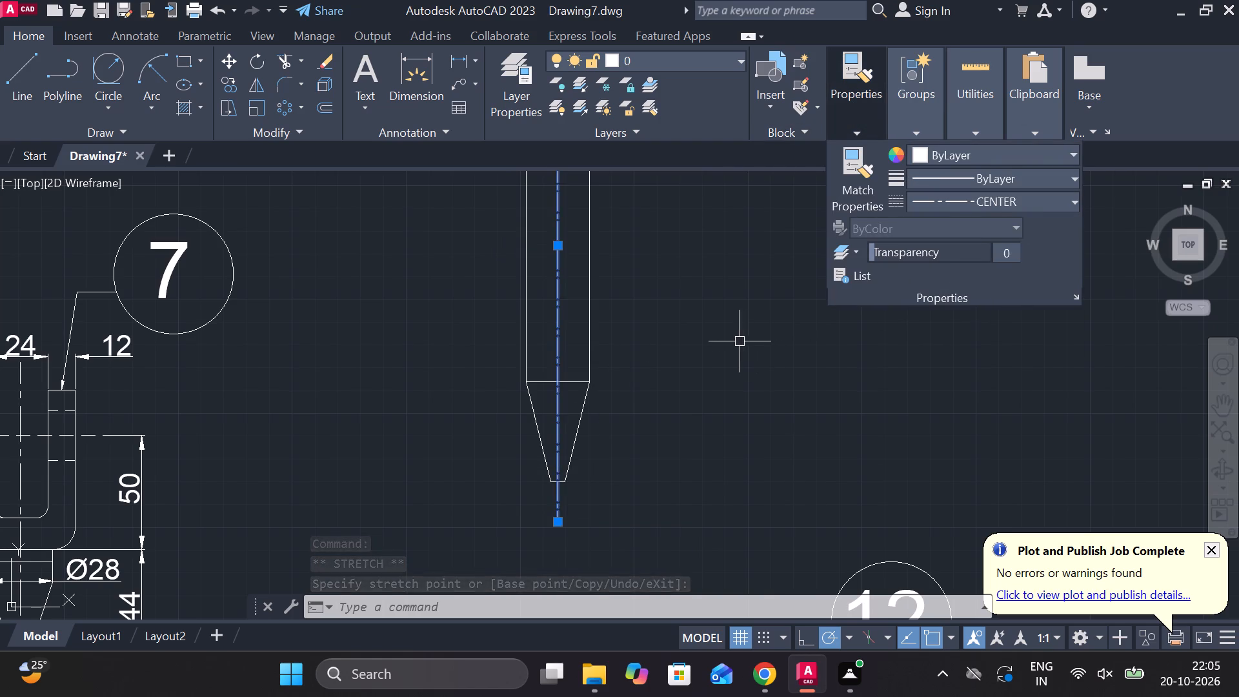
pyautogui.press('Escape')
# Add a linear dimension across the body's width above the taper and add a diameter symbol so it reads Ø28.
pyautogui.click(463, 59)
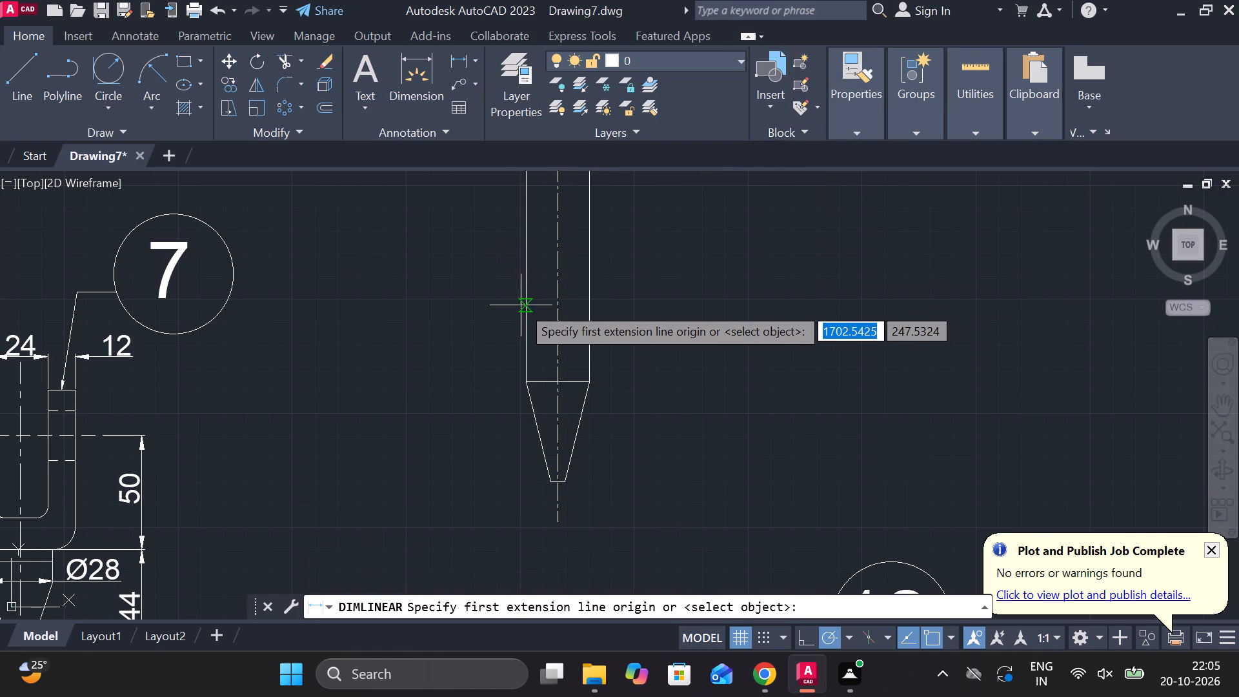
pyautogui.click(521, 305)
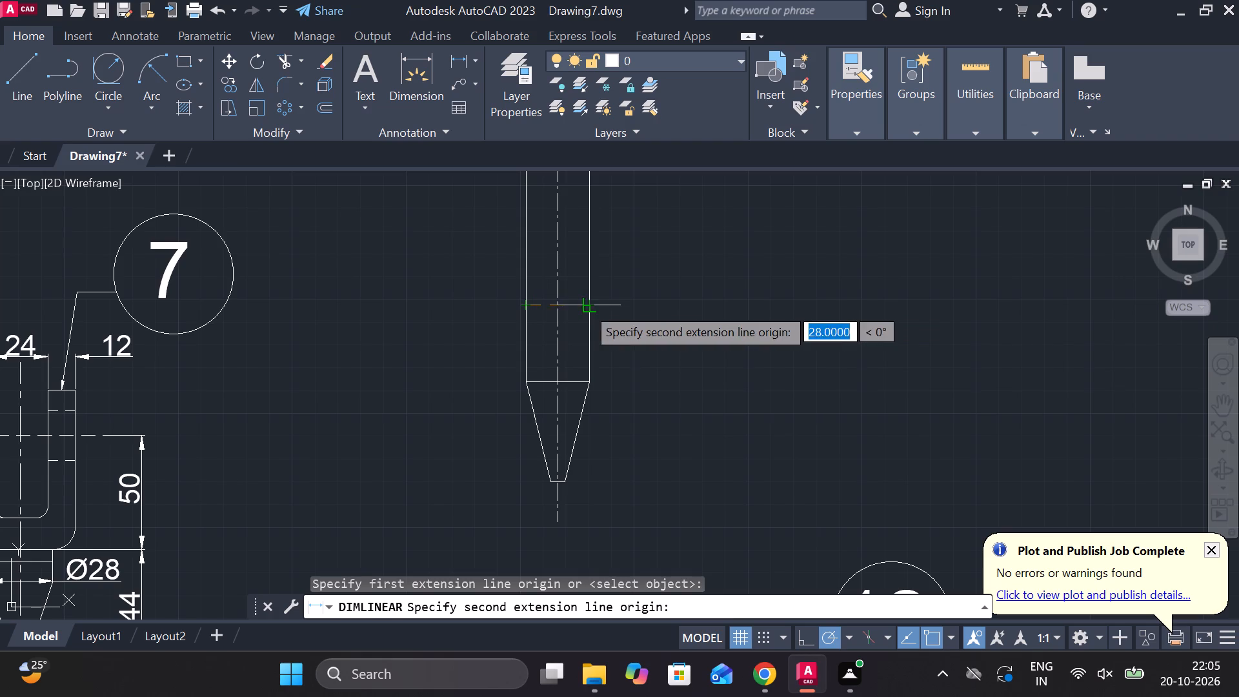
pyautogui.click(585, 306)
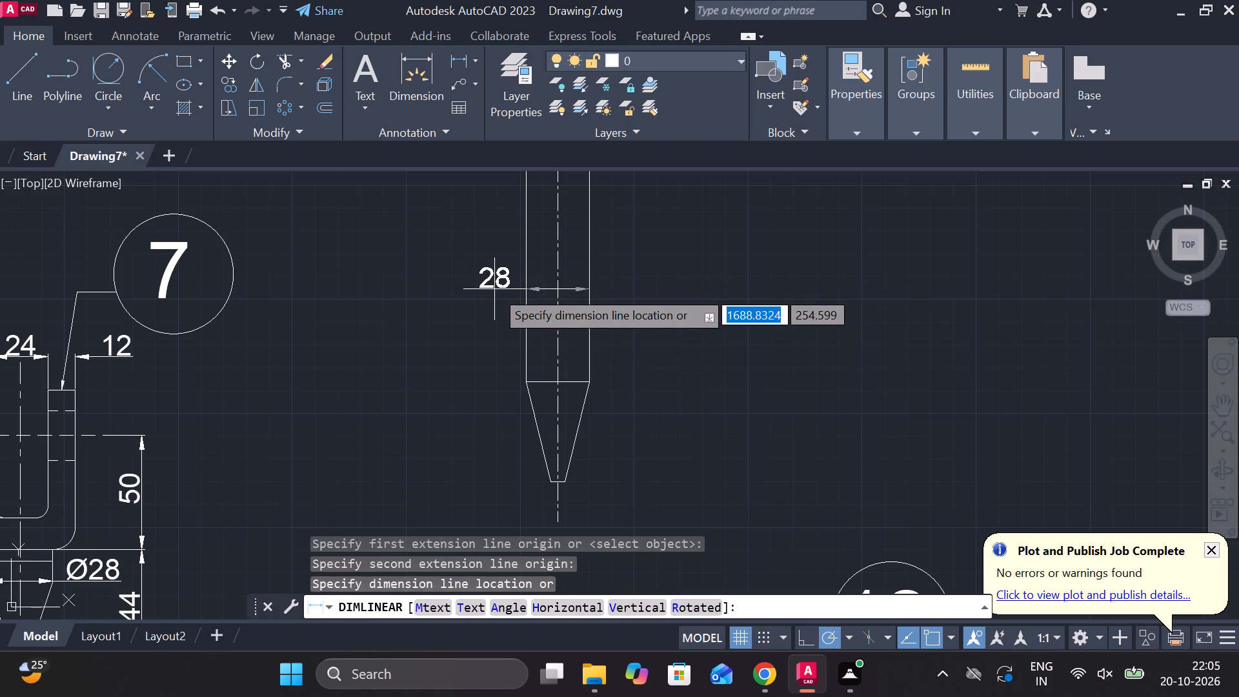
pyautogui.click(492, 270)
pyautogui.doubleClick(483, 258)
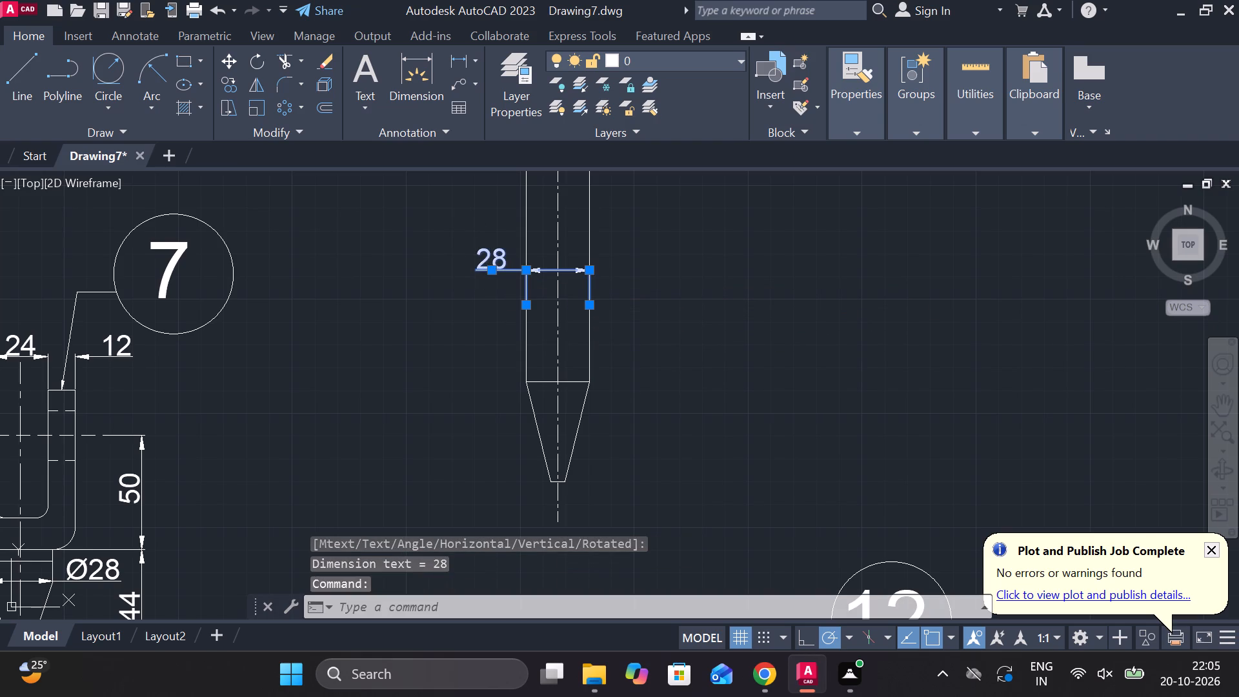
pyautogui.click(822, 108)
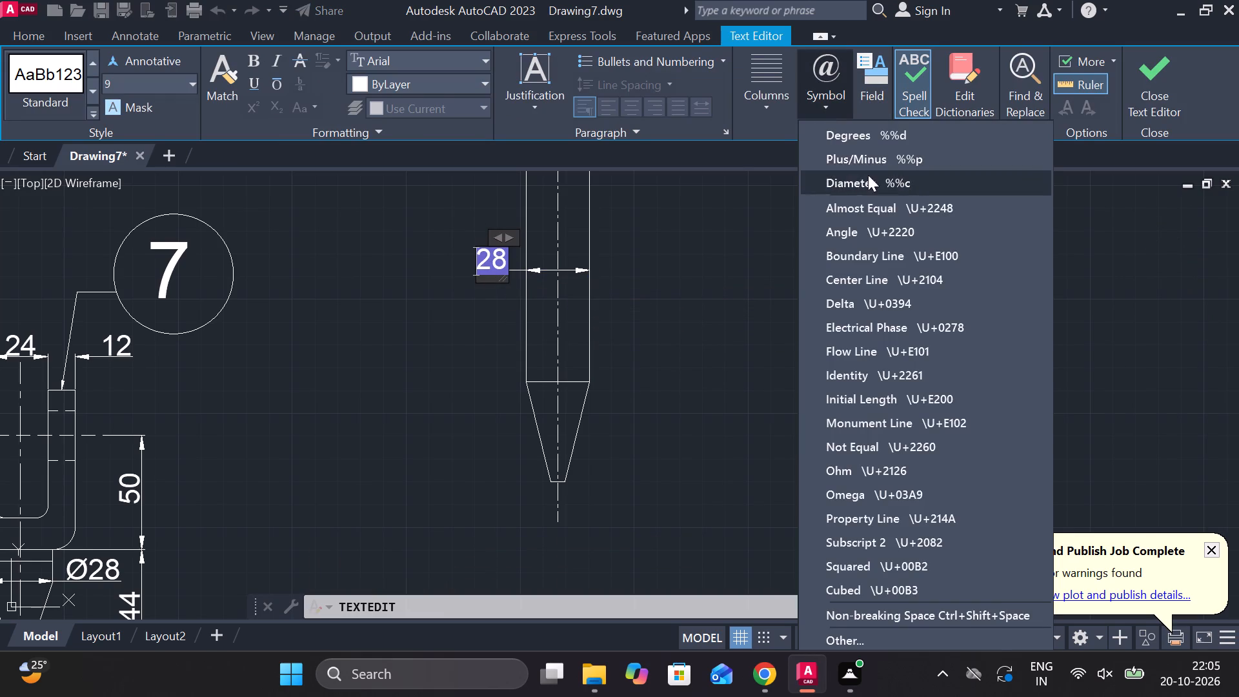
pyautogui.click(856, 190)
pyautogui.click(1133, 66)
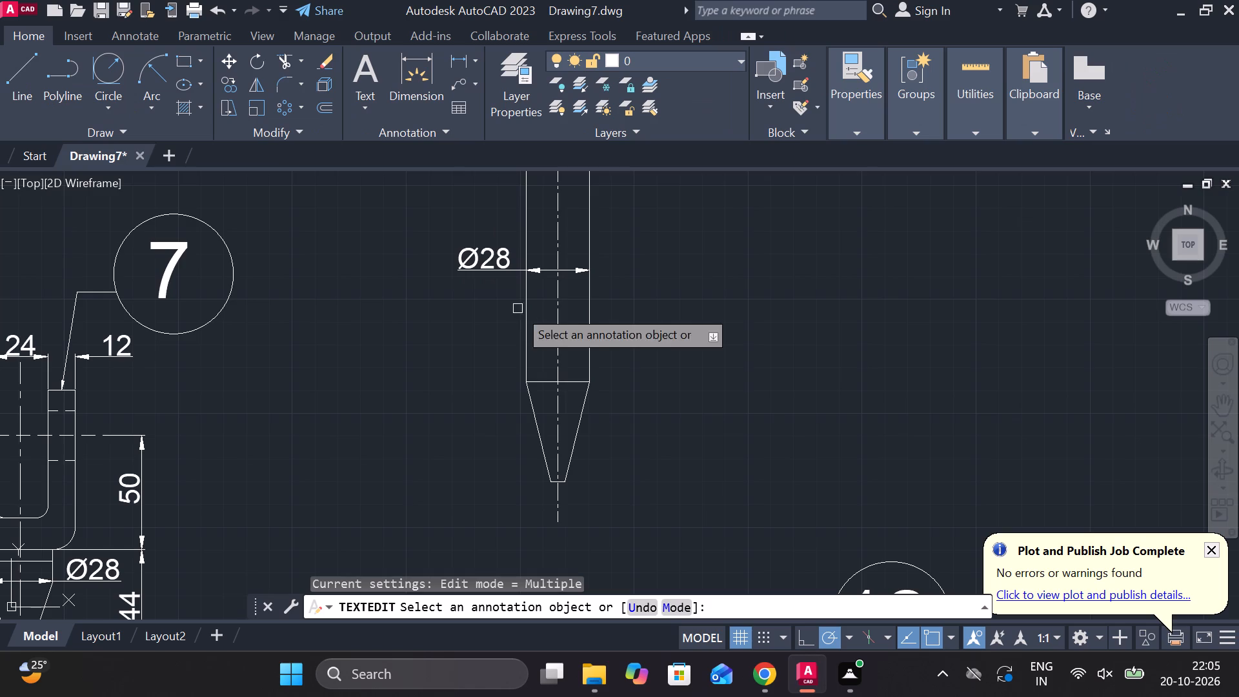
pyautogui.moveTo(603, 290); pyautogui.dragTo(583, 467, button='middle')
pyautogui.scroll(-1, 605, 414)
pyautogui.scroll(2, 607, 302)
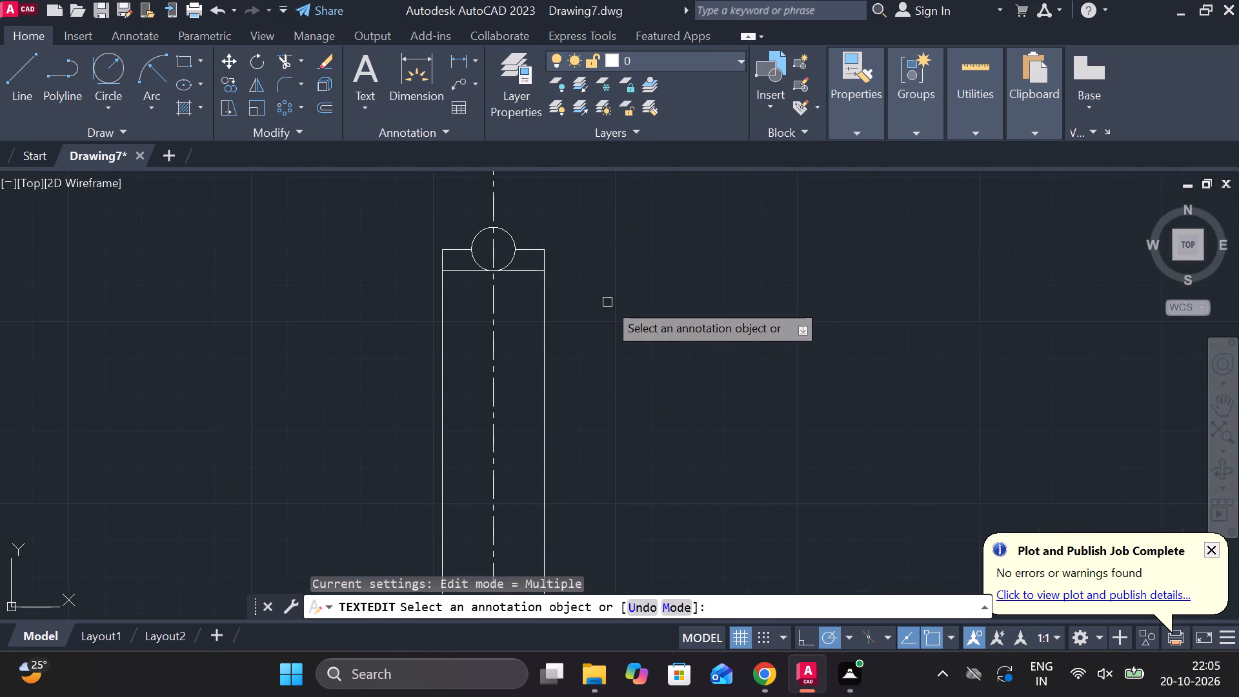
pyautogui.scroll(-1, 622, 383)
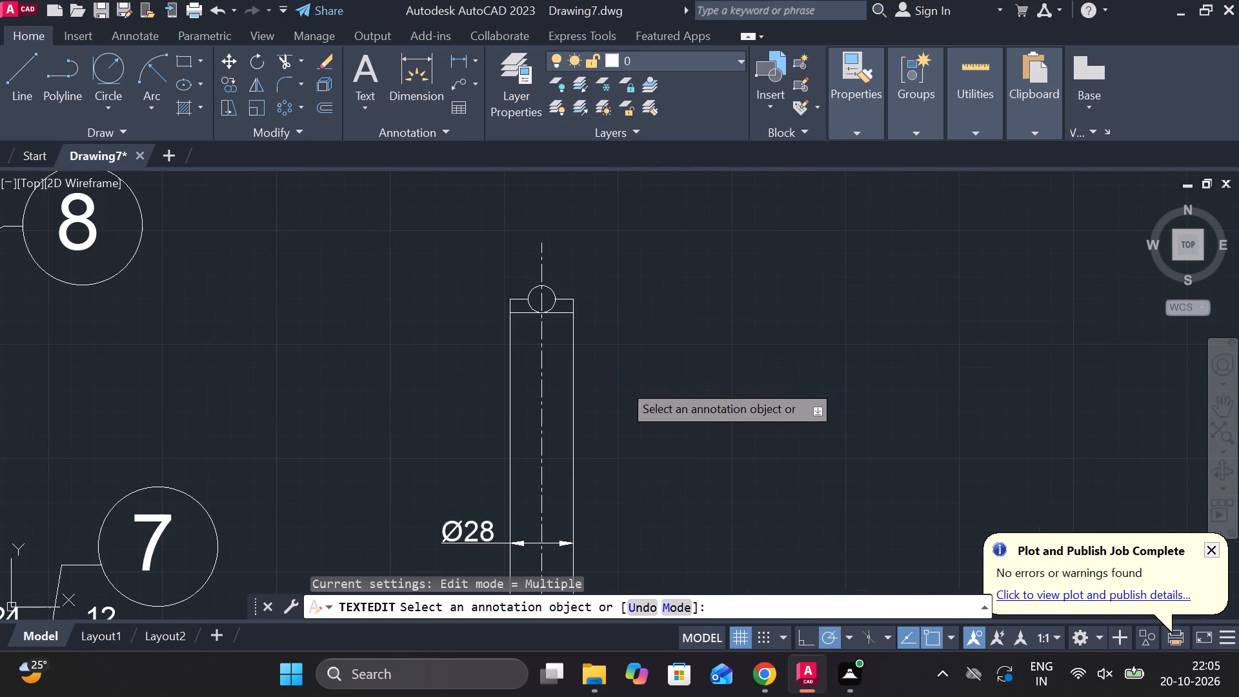
# Add a horizontal linear dimension across the circle at the part's top, placed above the circle.
pyautogui.click(464, 55)
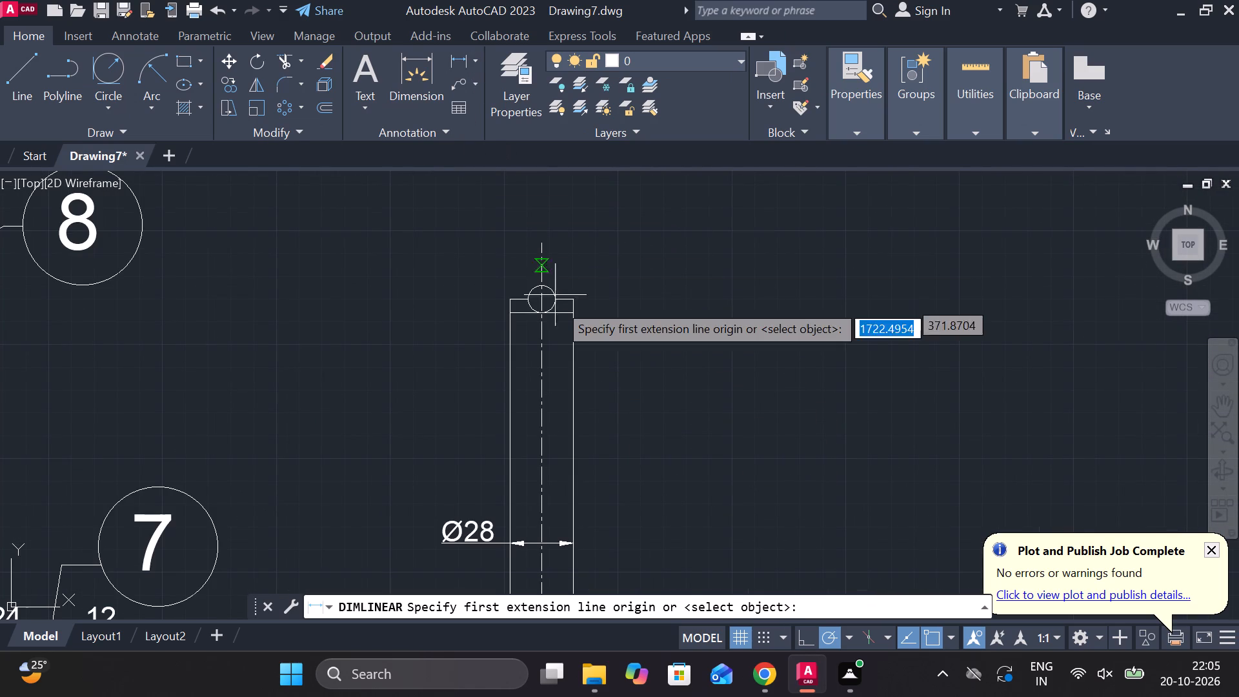
pyautogui.scroll(1, 559, 307)
pyautogui.click(513, 292)
pyautogui.press('Escape')
pyautogui.scroll(1, 513, 294)
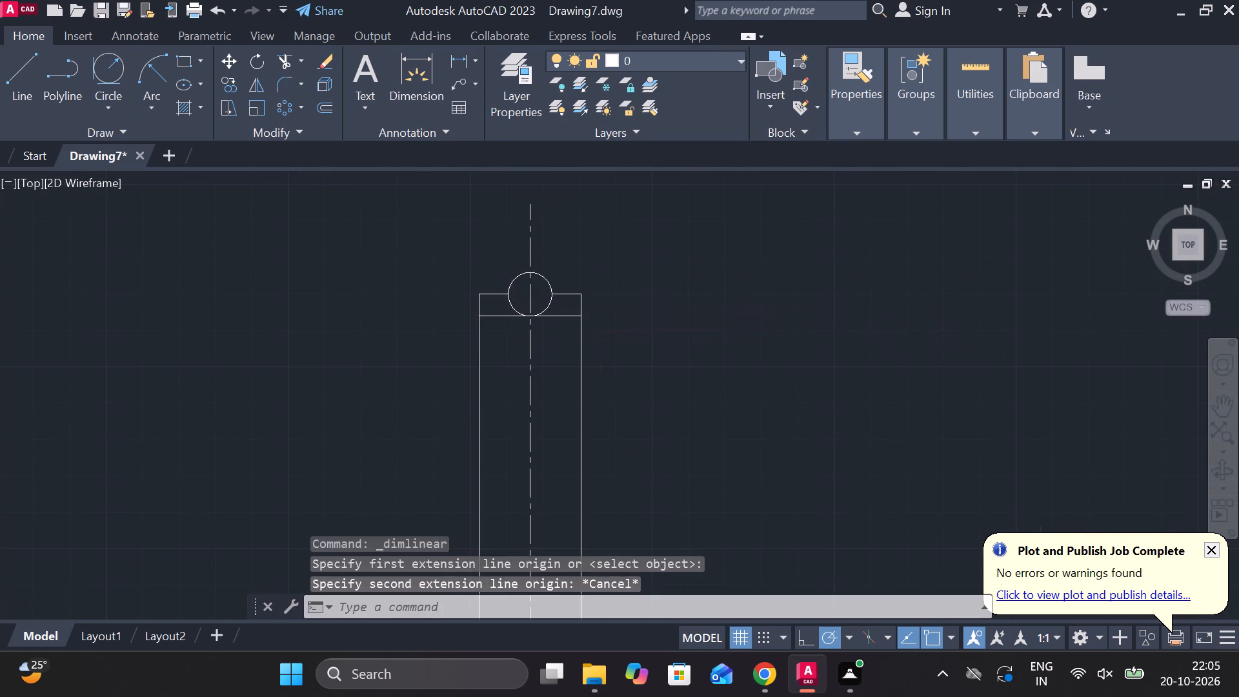
pyautogui.scroll(1, 513, 294)
pyautogui.press('space')
pyautogui.click(487, 305)
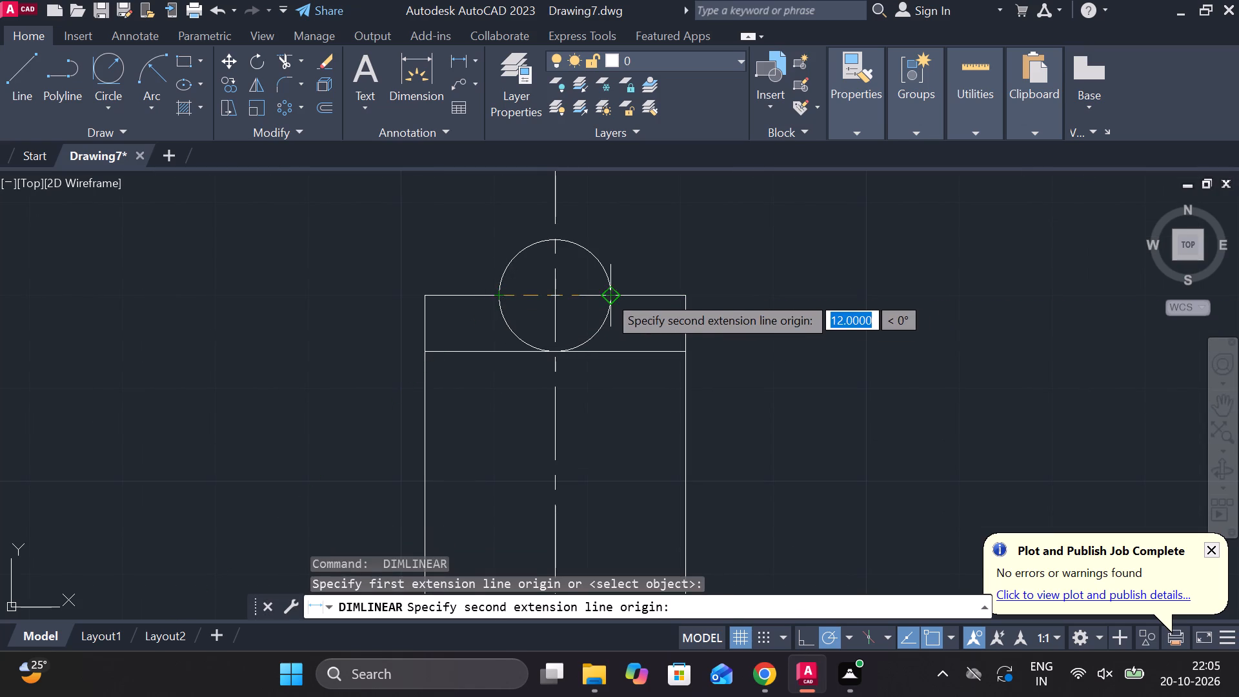
pyautogui.click(607, 294)
pyautogui.moveTo(588, 243); pyautogui.dragTo(607, 374, button='middle')
pyautogui.click(612, 294)
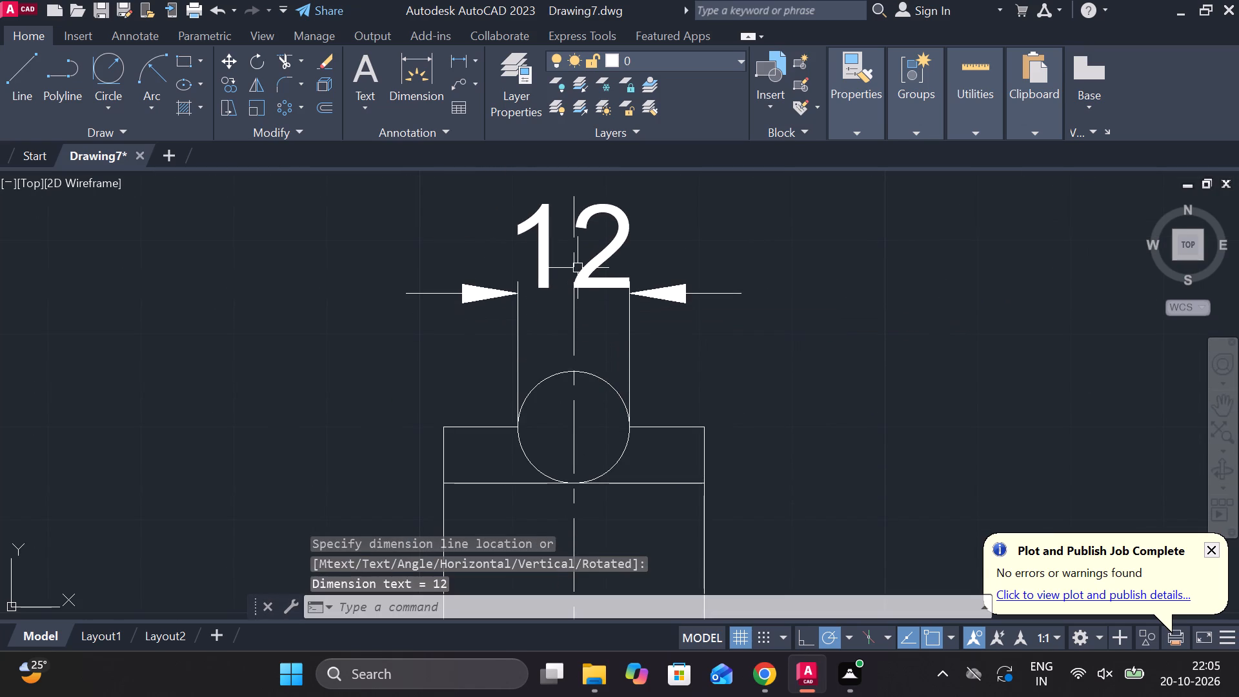
# Add a diameter symbol to the circle's width dimension so it reads Ø12.
pyautogui.doubleClick(544, 252)
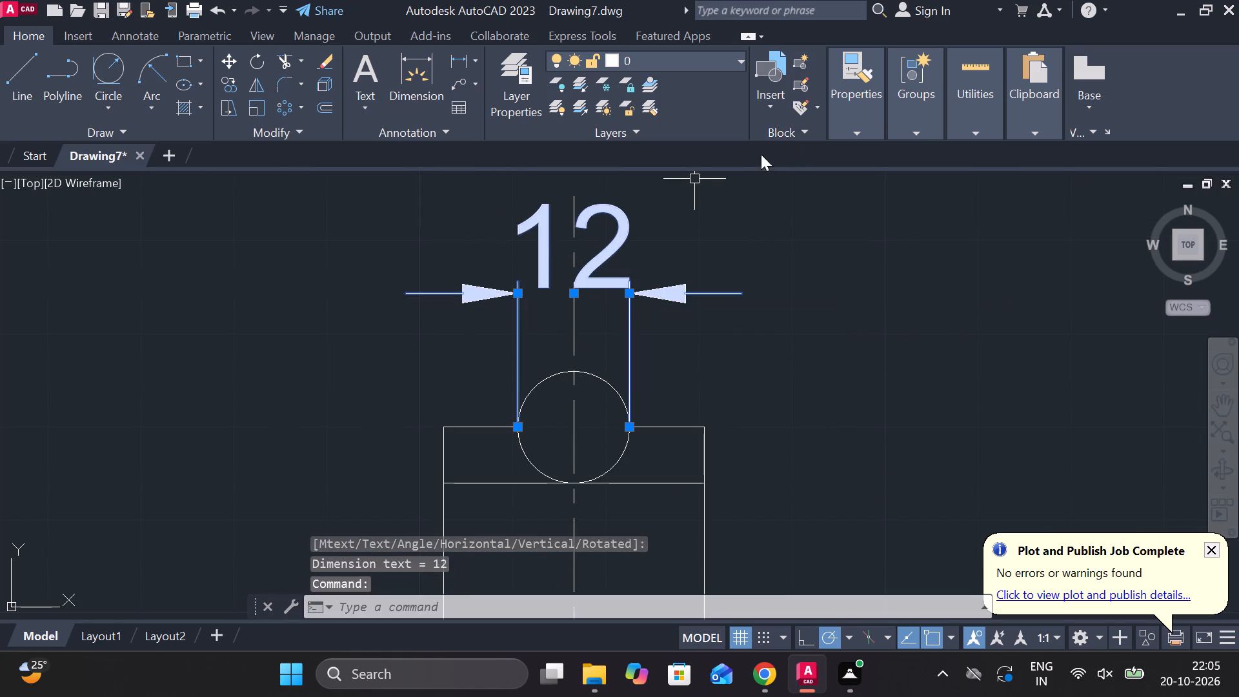
pyautogui.press('Escape')
pyautogui.doubleClick(550, 232)
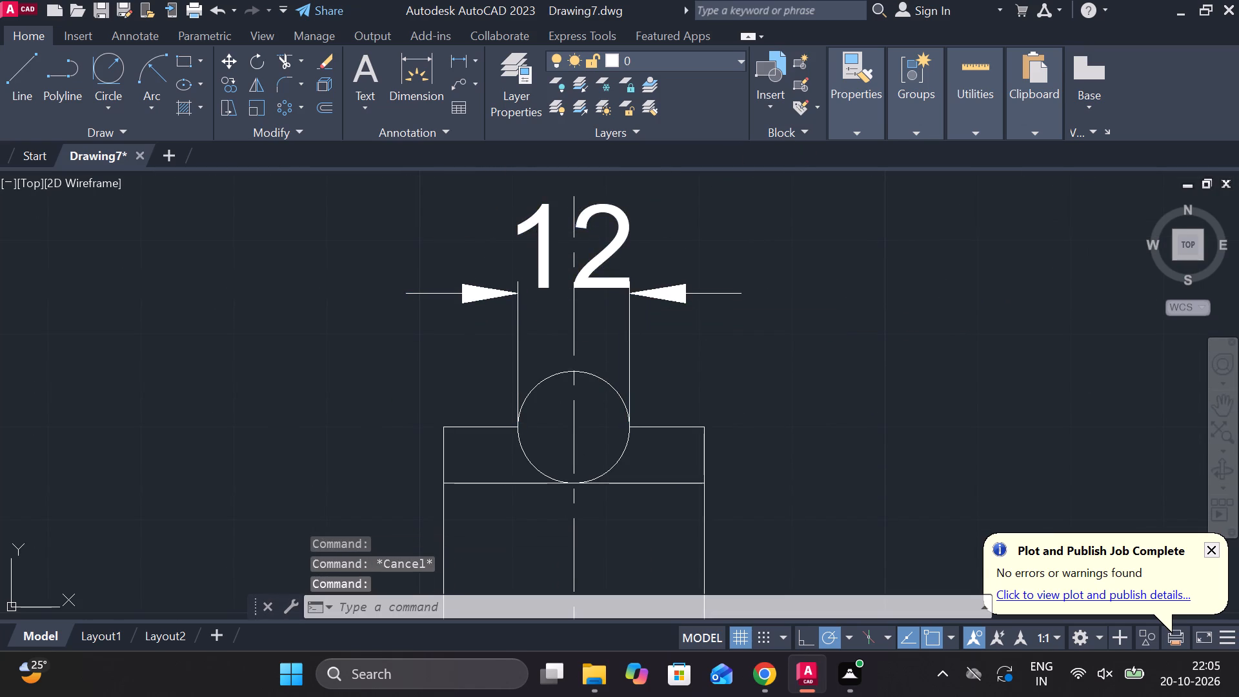
pyautogui.click(835, 110)
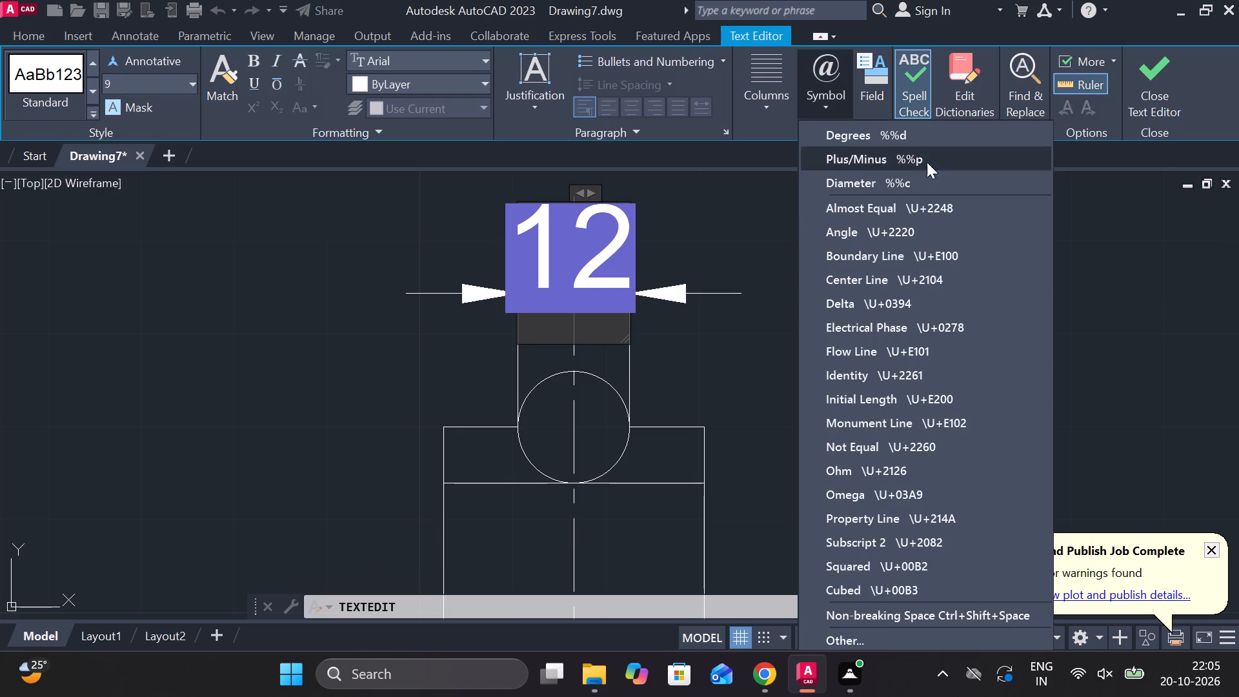
pyautogui.click(874, 183)
pyautogui.click(1140, 106)
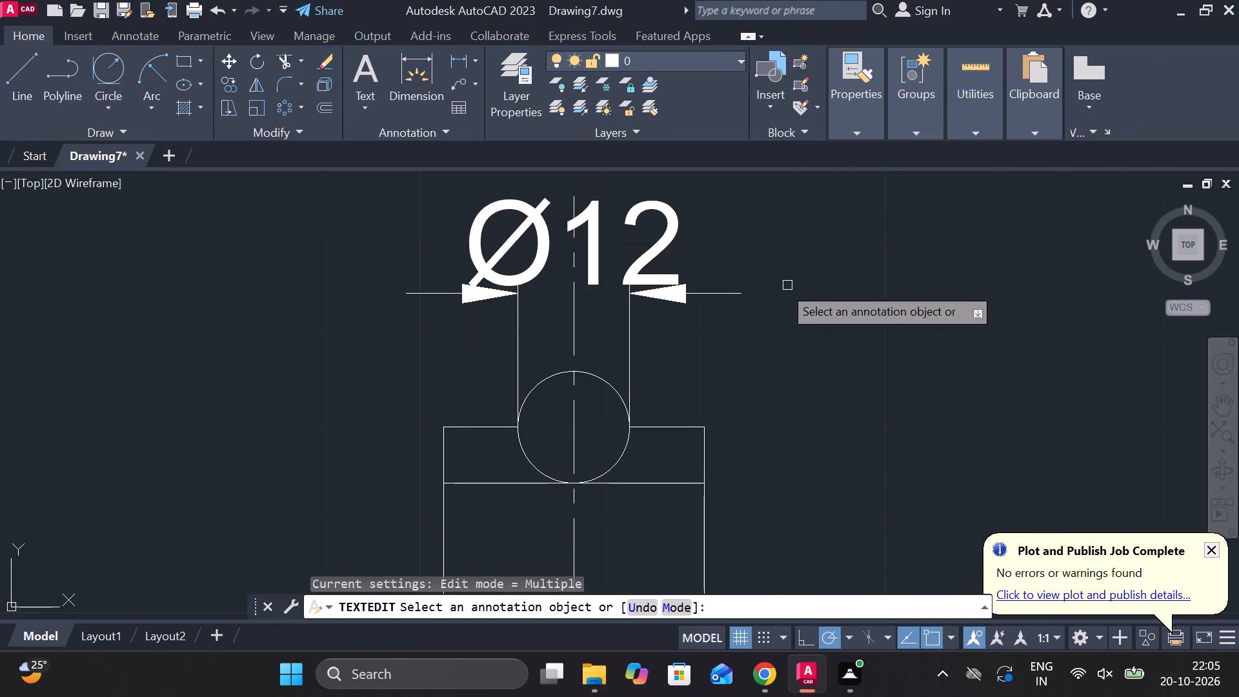
pyautogui.press('Escape')
# Move the Ø12 dimension text to the right, outside the extension lines and clear of the centerline.
pyautogui.click(672, 294)
pyautogui.press('Escape')
pyautogui.click(684, 288)
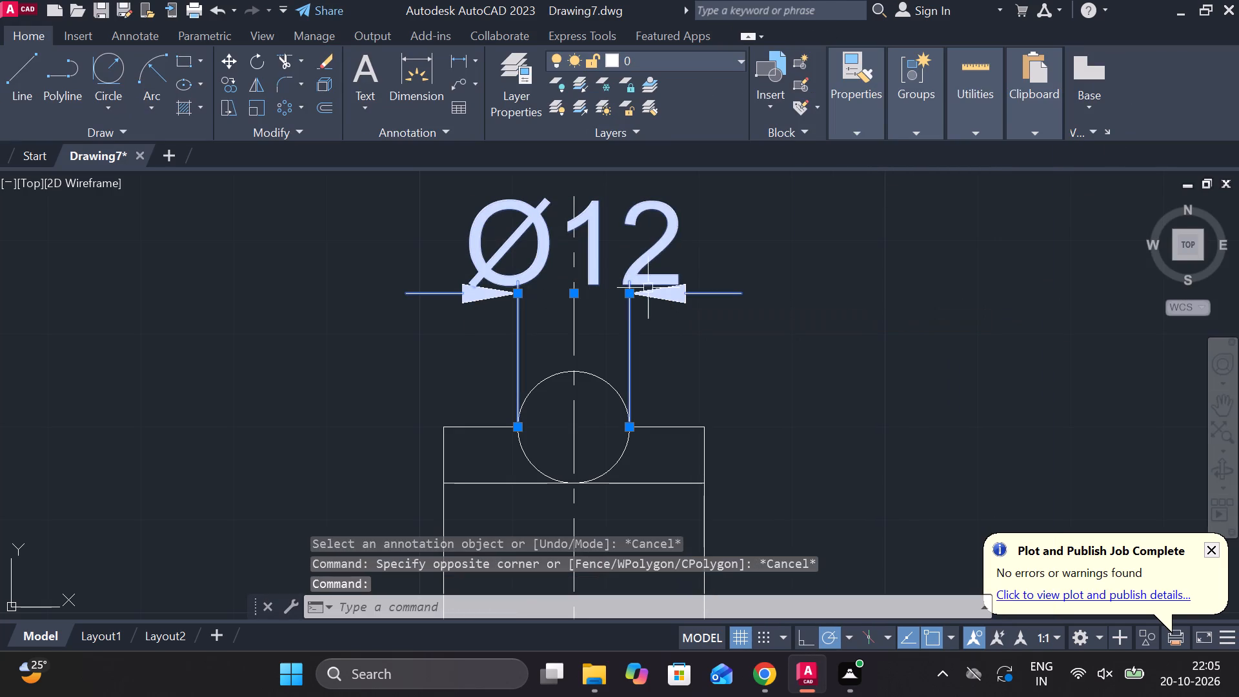
pyautogui.click(571, 292)
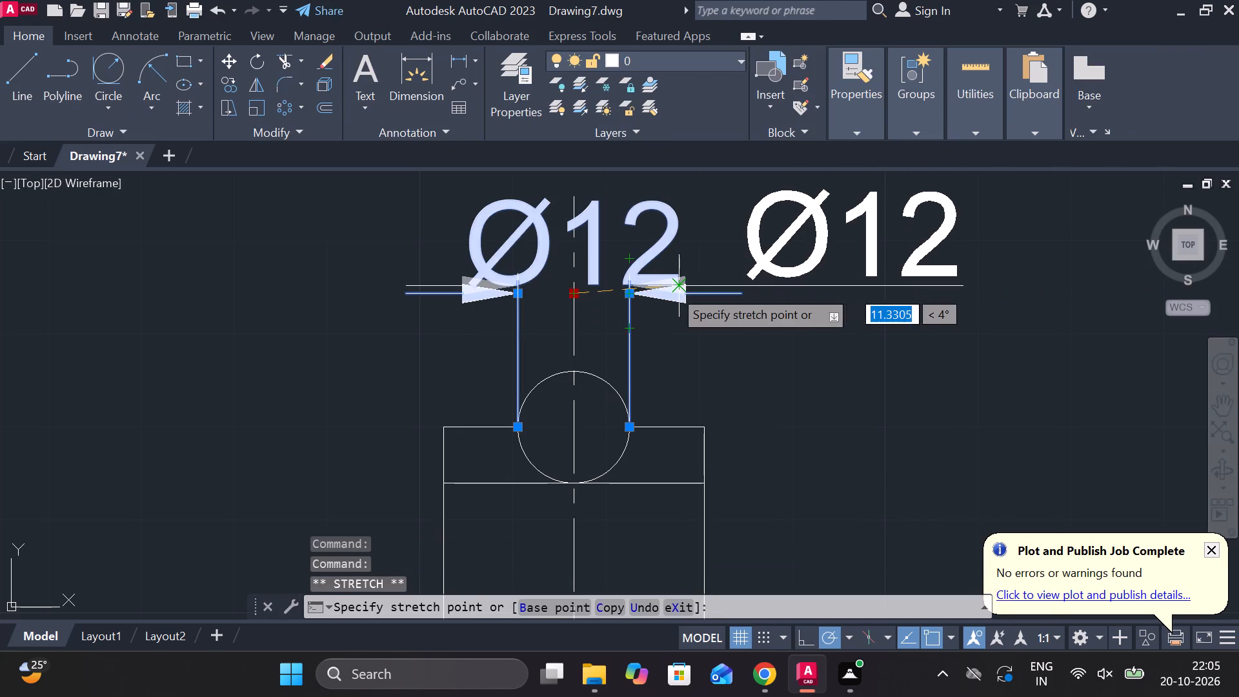
pyautogui.click(672, 288)
pyautogui.scroll(-1, 716, 308)
pyautogui.scroll(-1, 773, 333)
pyautogui.press('Escape')
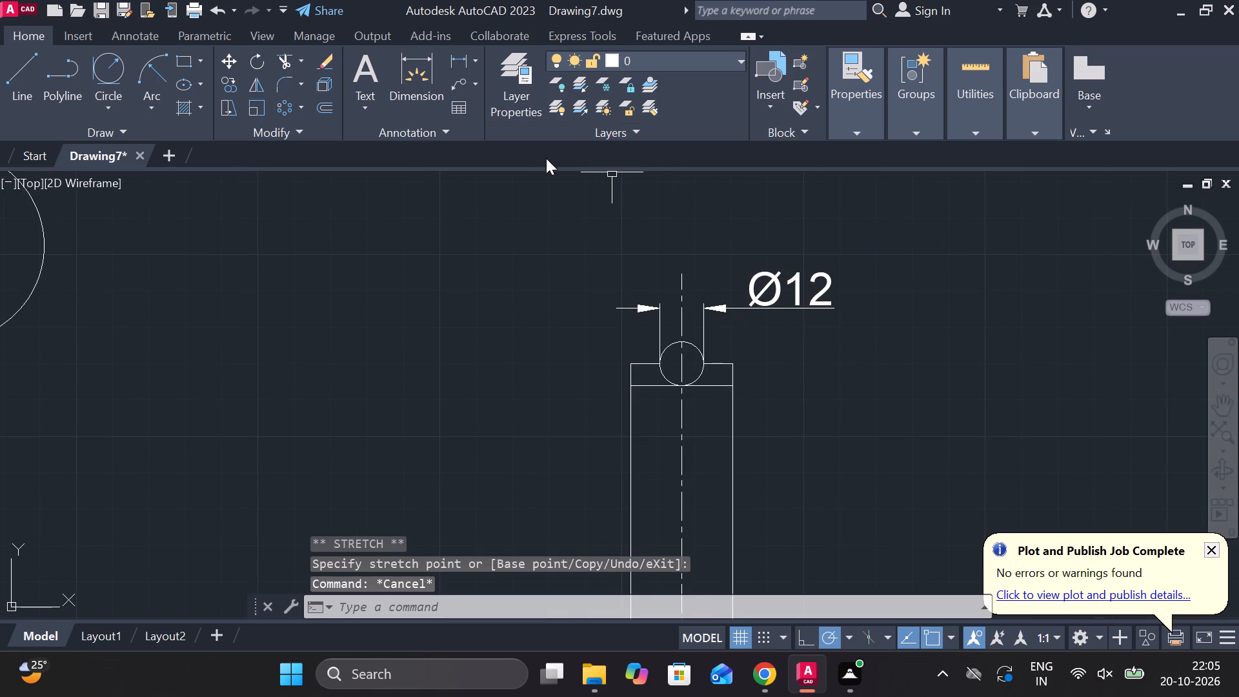
# Add a vertical linear dimension between the part's top edge and the horizontal line below it, placed left of the body.
pyautogui.click(455, 63)
pyautogui.scroll(1, 731, 386)
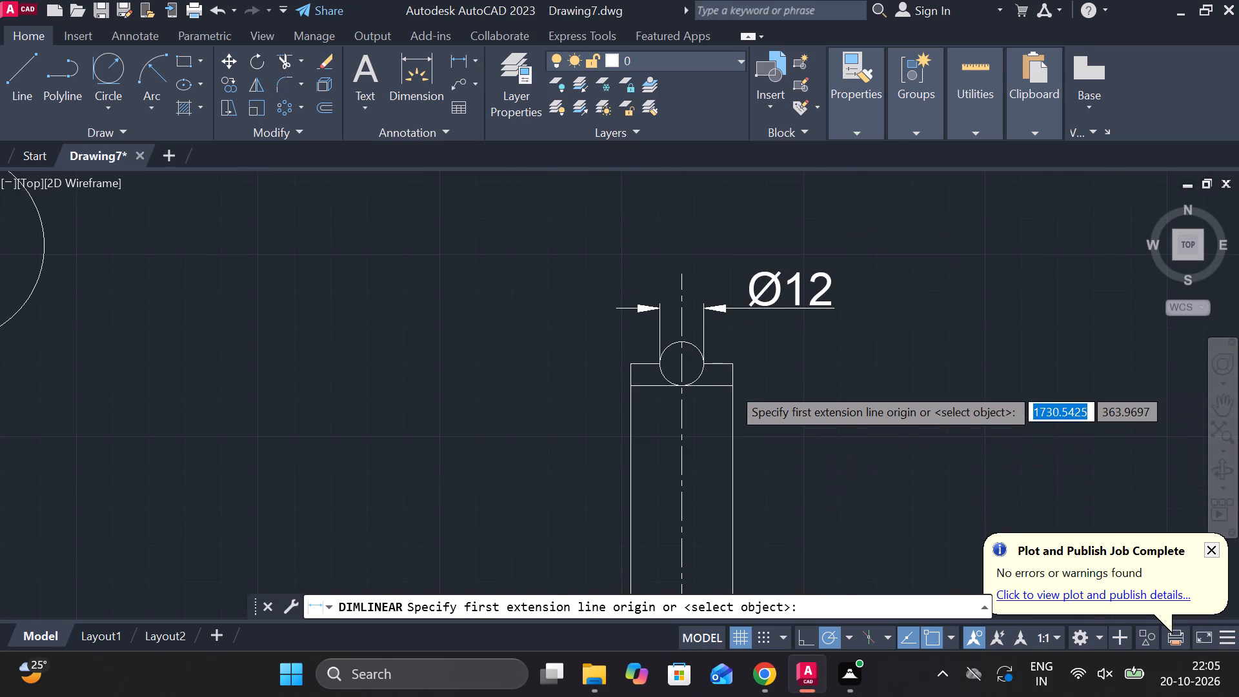
pyautogui.click(732, 354)
pyautogui.click(738, 389)
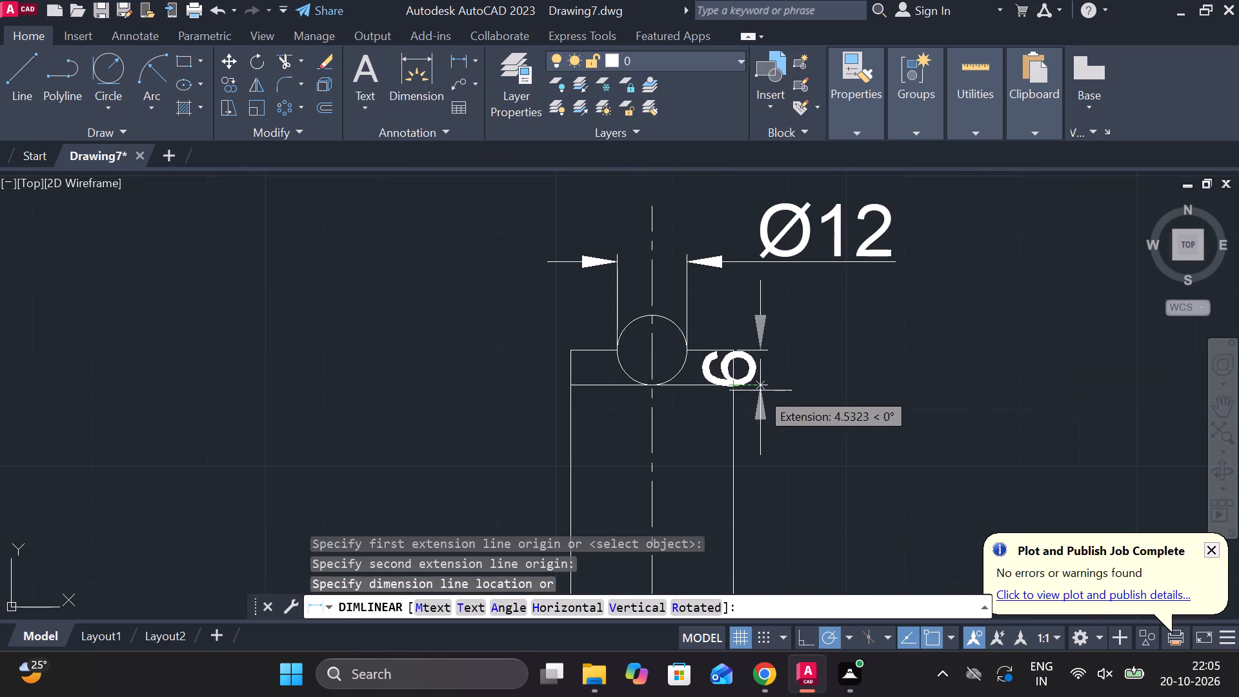
pyautogui.click(494, 386)
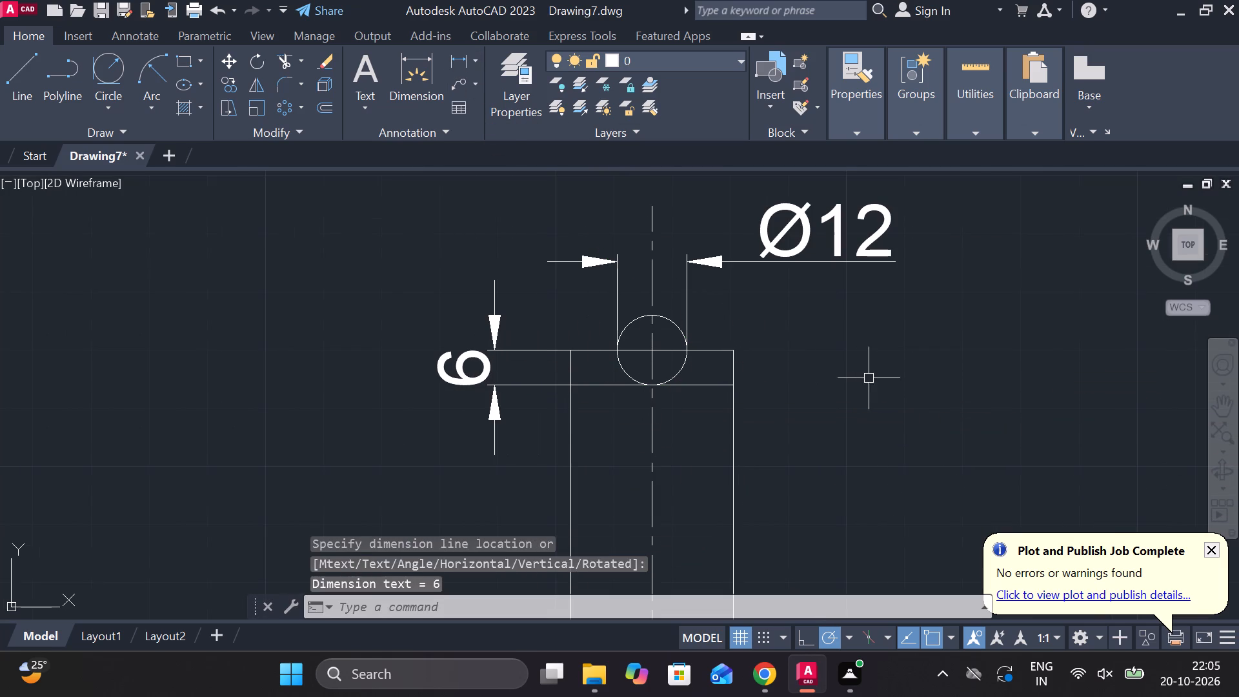
# Add a vertical linear dimension for the part's overall length, from its top corner to the tapered tip, placed to its right.
pyautogui.press('space')
pyautogui.click(732, 350)
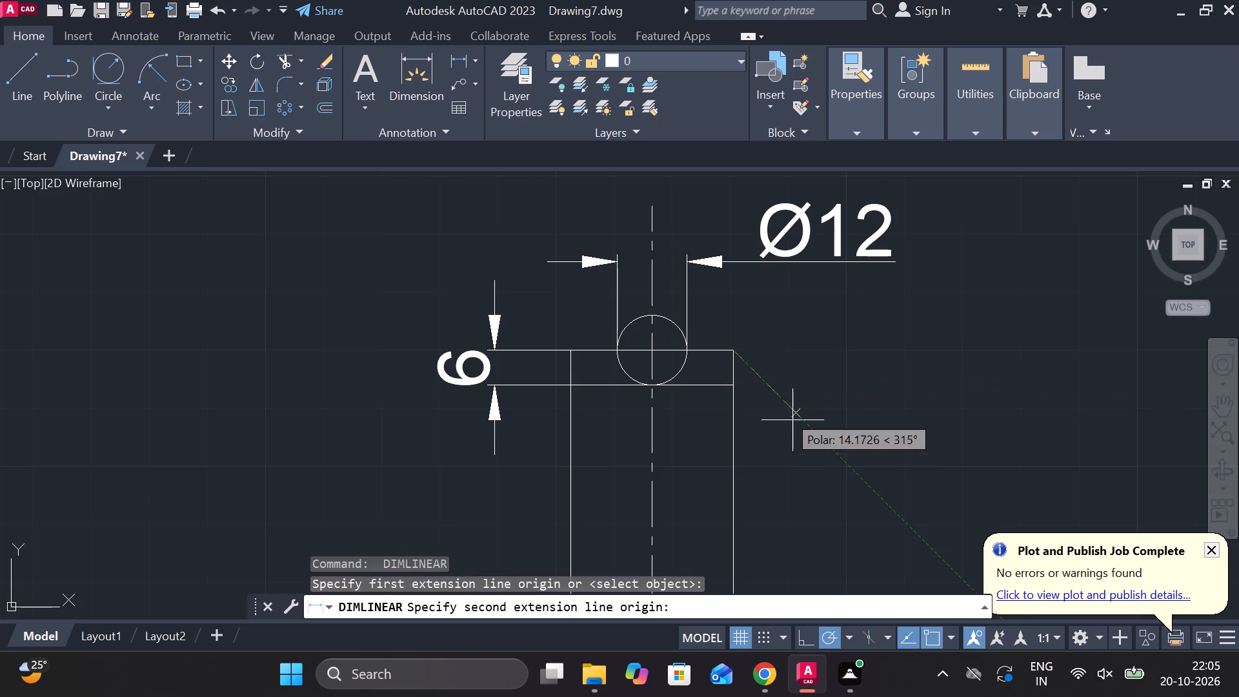
pyautogui.scroll(-3, 797, 433)
pyautogui.moveTo(810, 468); pyautogui.dragTo(696, 254, button='middle')
pyautogui.scroll(1, 720, 382)
pyautogui.moveTo(697, 501); pyautogui.dragTo(689, 441, button='middle')
pyautogui.click(599, 481)
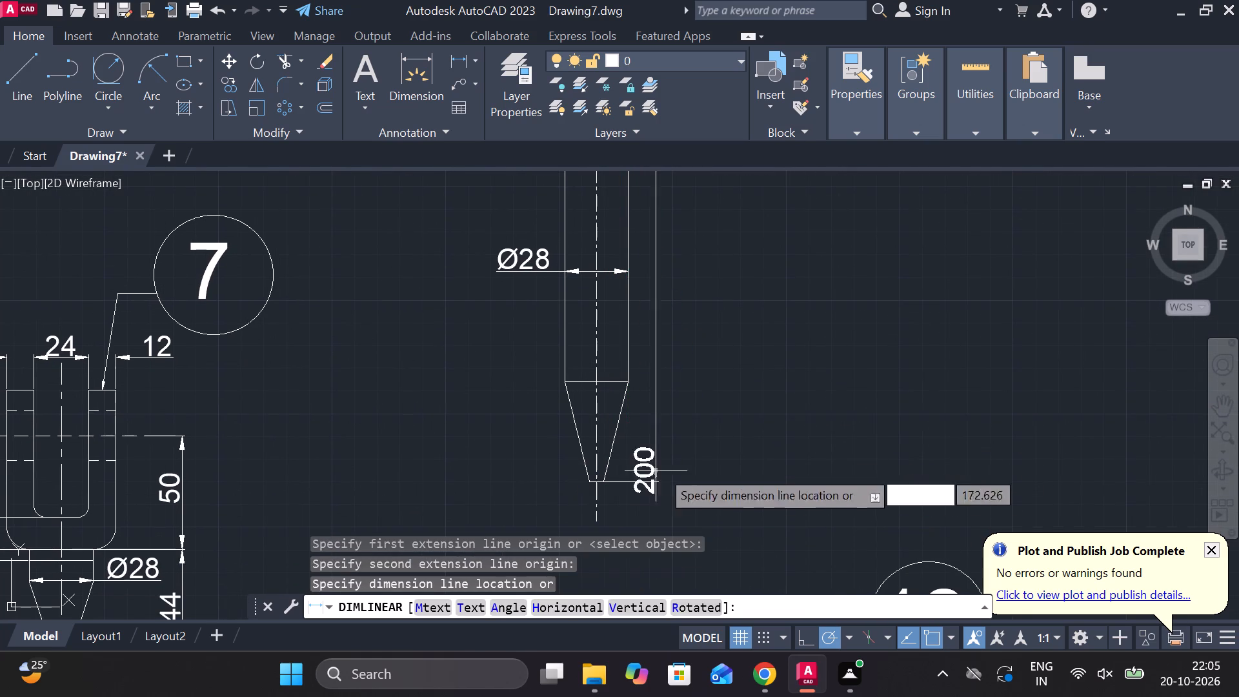
pyautogui.moveTo(709, 238); pyautogui.dragTo(718, 331, button='middle')
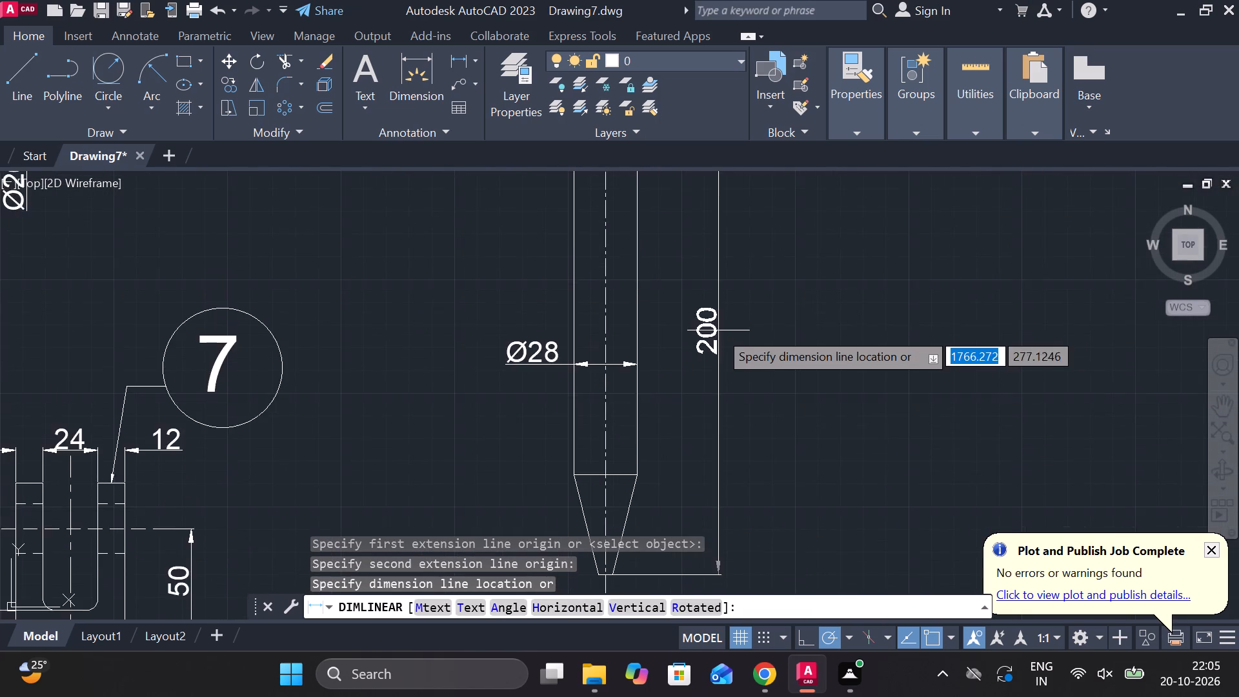
pyautogui.scroll(-1, 718, 310)
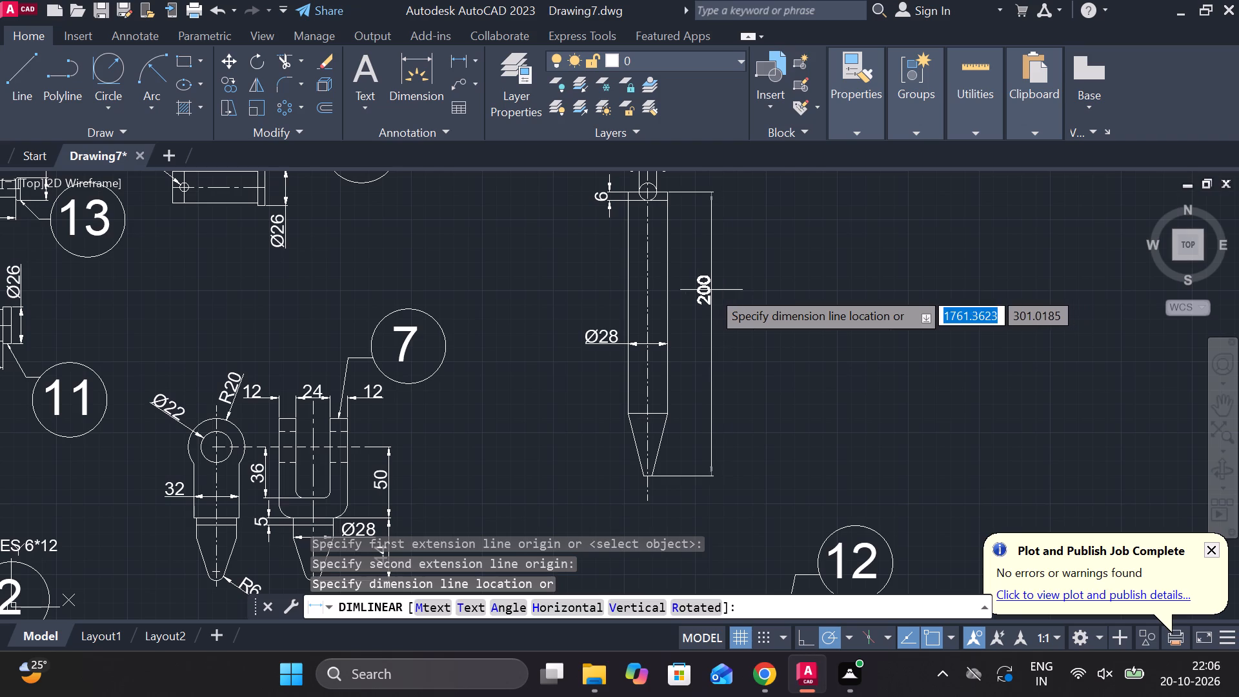
pyautogui.click(711, 290)
# Add a vertical linear dimension for the taper's length, placed between the part and the overall length dimension.
pyautogui.press('space')
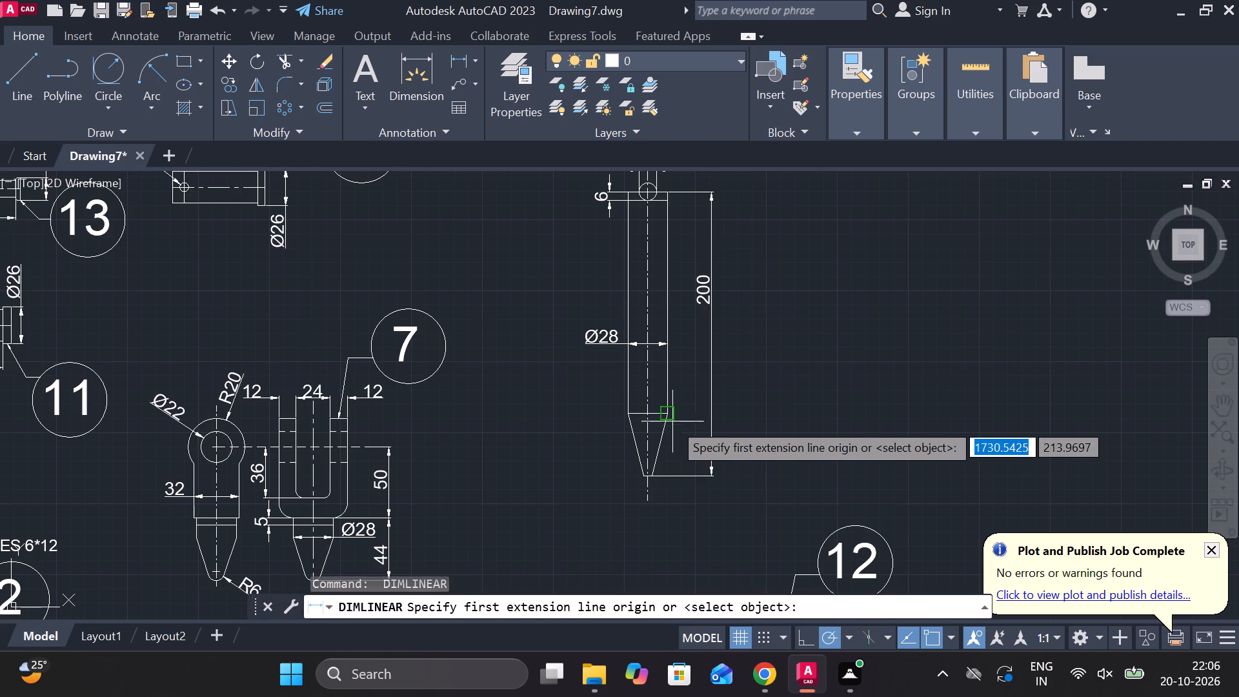
pyautogui.click(671, 418)
pyautogui.click(641, 478)
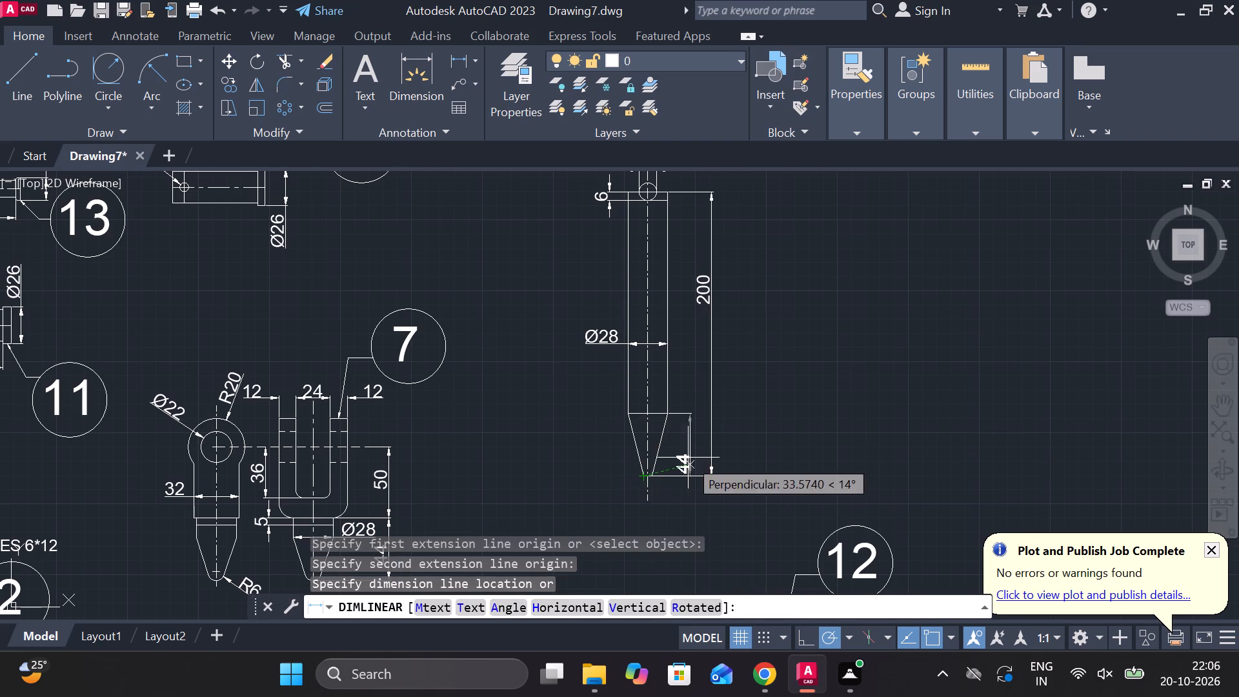
pyautogui.scroll(1, 697, 449)
pyautogui.click(695, 445)
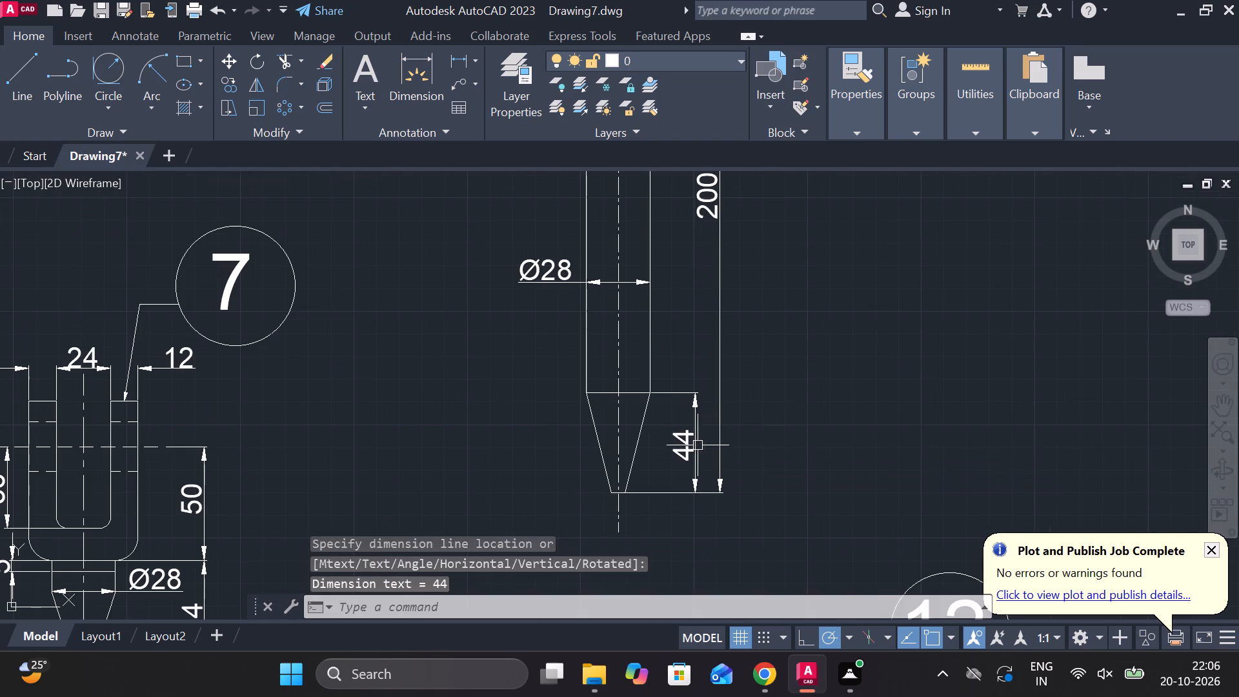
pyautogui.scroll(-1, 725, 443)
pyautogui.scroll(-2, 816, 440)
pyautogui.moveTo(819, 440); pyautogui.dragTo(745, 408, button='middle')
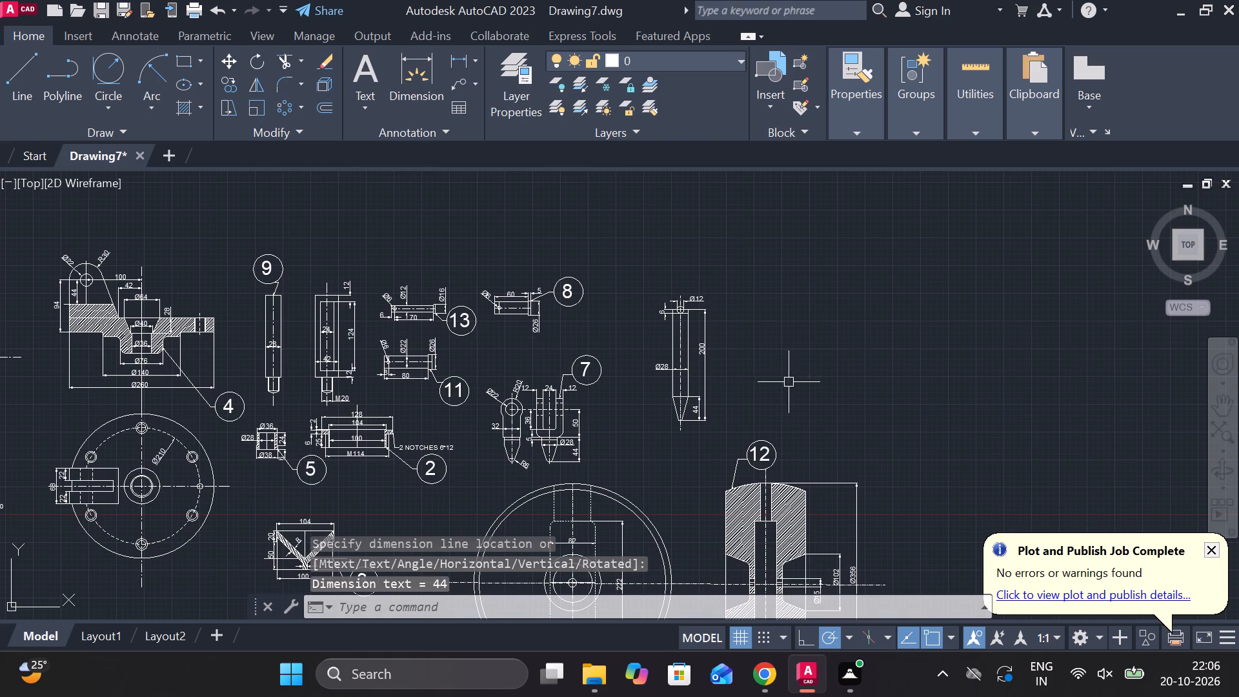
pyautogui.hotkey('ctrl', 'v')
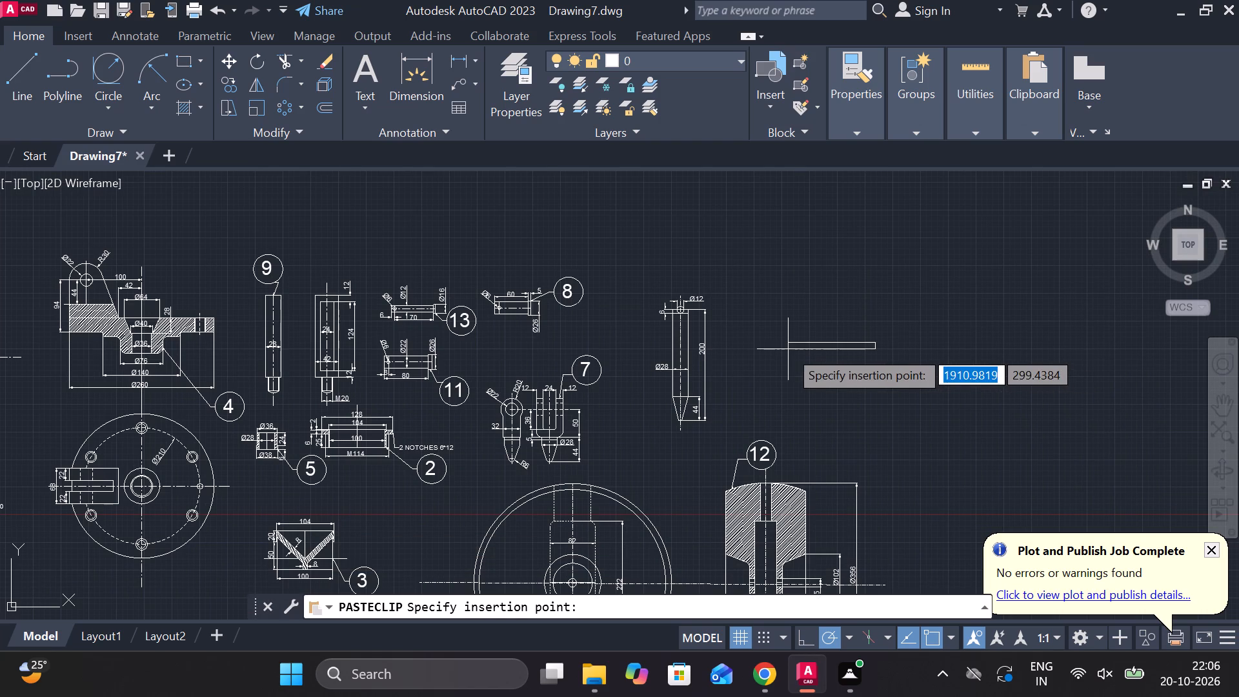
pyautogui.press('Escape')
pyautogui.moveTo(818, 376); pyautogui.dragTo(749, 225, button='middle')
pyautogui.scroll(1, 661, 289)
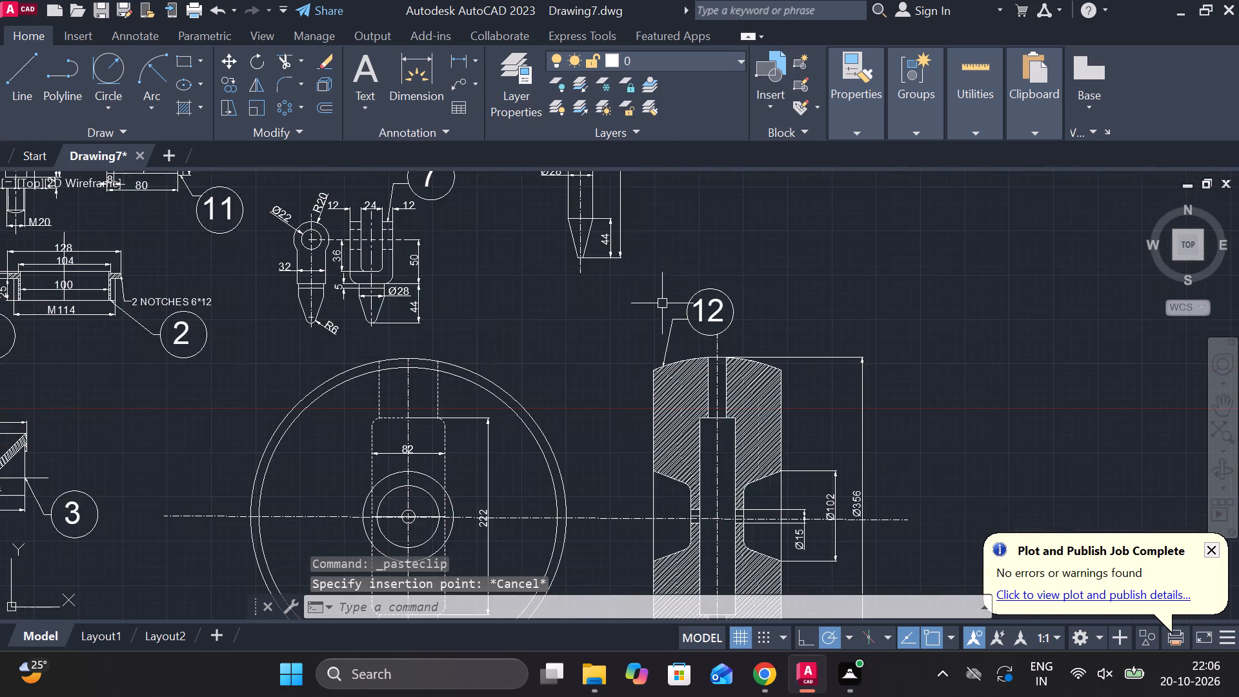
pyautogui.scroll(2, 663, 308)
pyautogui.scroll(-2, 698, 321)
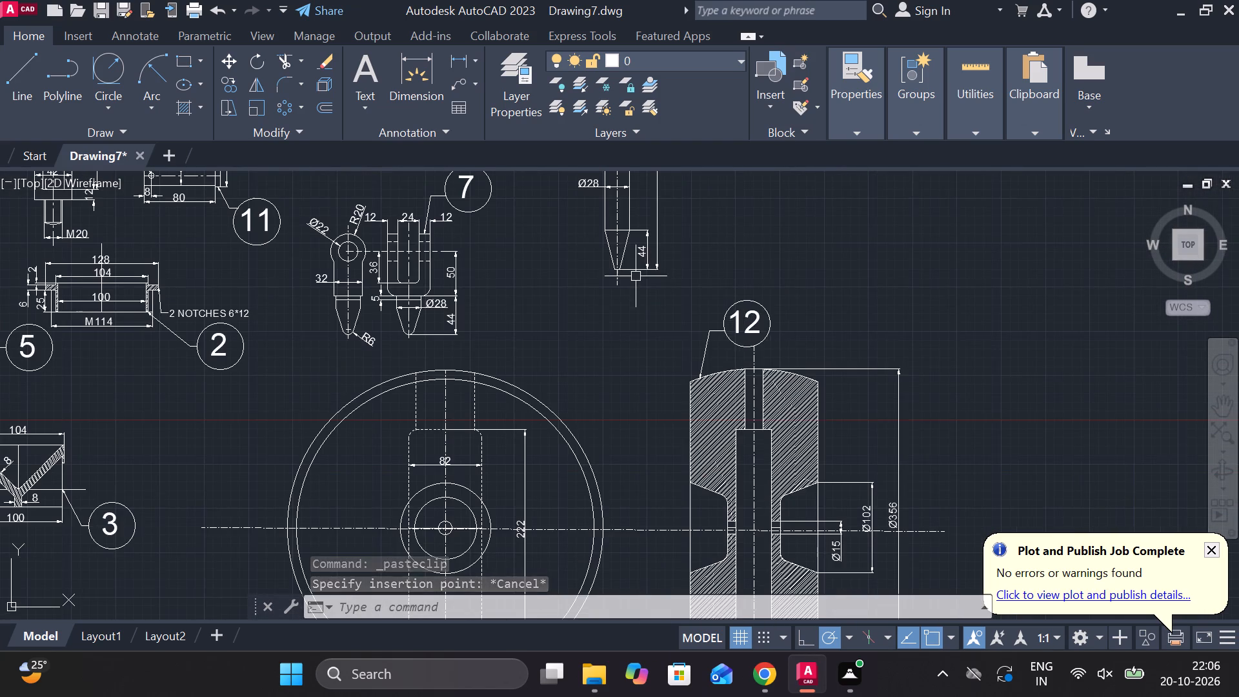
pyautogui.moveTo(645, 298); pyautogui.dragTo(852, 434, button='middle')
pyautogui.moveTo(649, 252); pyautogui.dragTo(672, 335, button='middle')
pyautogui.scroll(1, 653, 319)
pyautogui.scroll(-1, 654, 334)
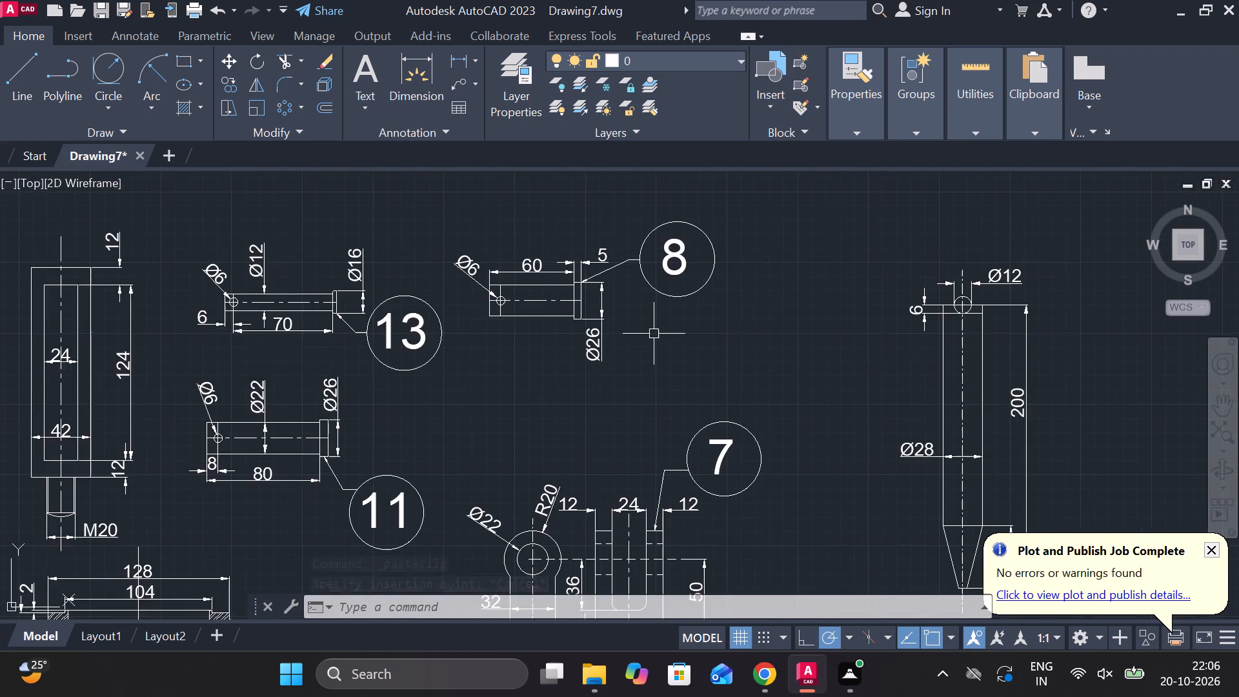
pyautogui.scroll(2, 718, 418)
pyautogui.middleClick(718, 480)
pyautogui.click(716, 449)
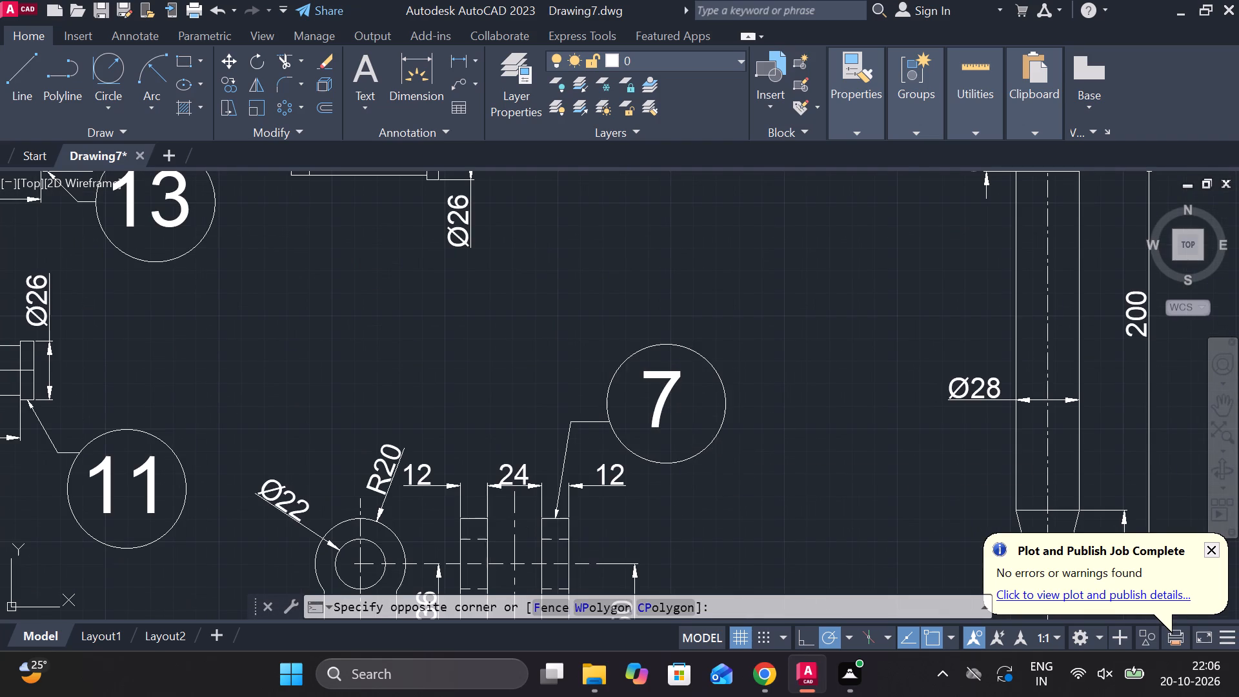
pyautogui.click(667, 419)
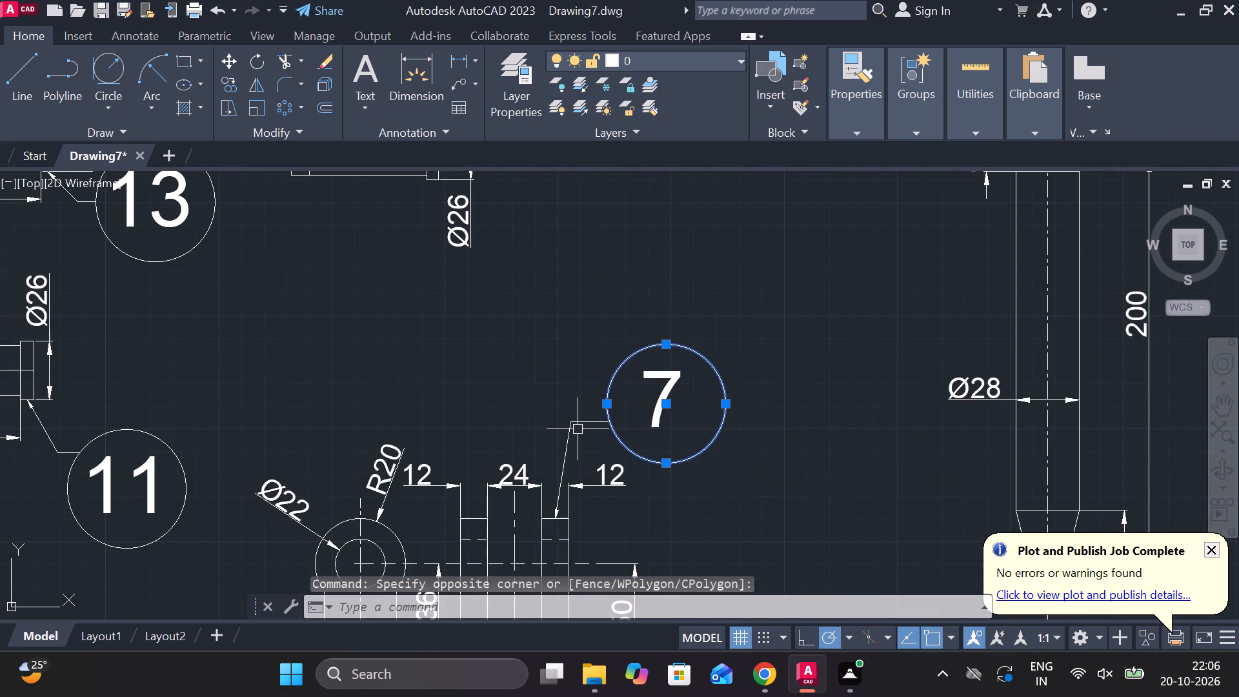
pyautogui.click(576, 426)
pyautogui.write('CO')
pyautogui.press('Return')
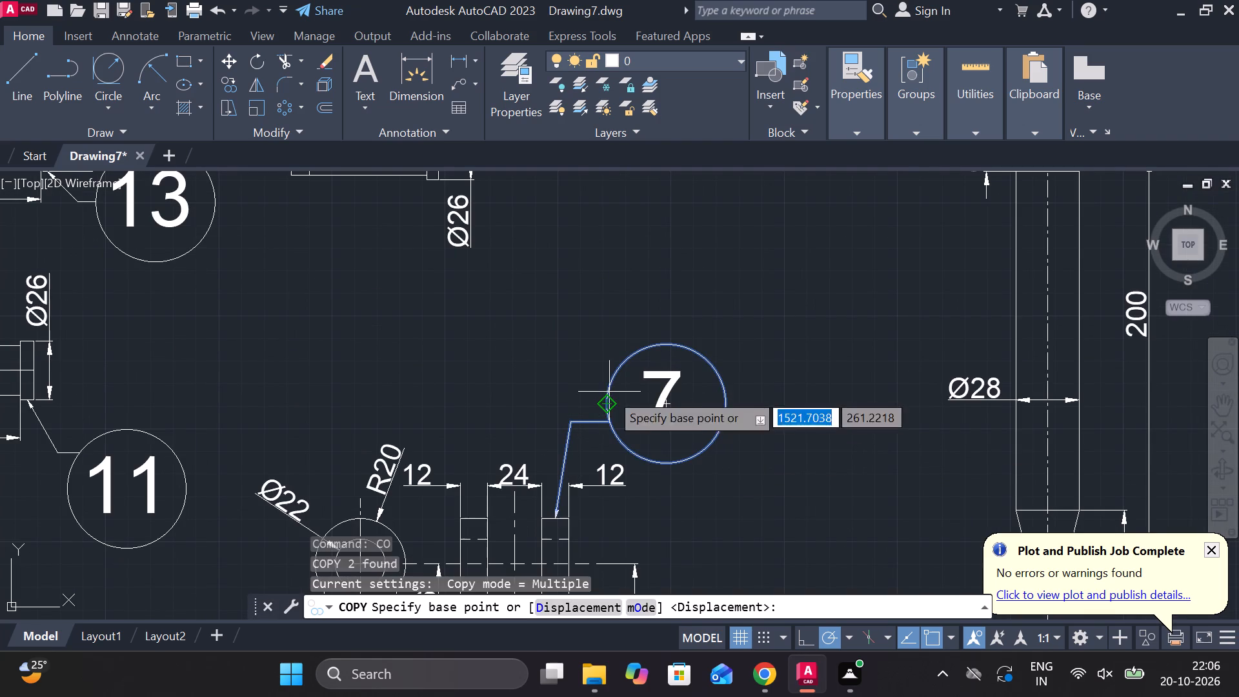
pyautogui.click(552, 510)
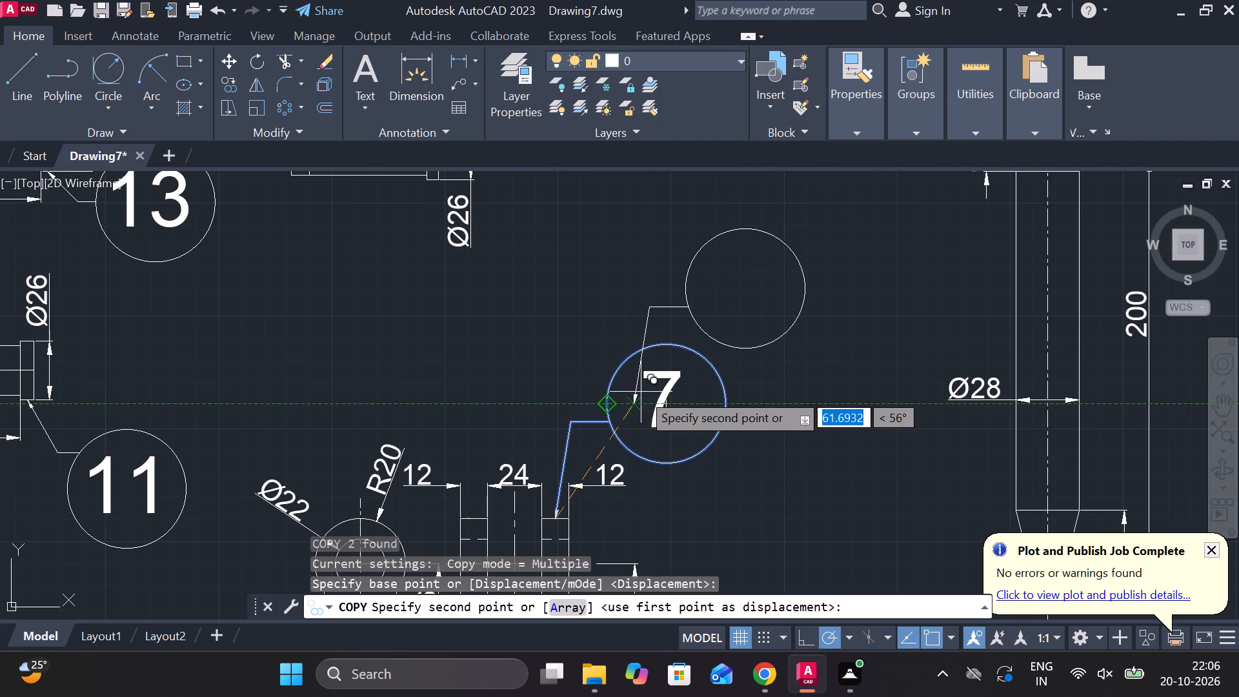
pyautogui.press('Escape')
# Copy balloon 7 with its circle, number and leader from the forked part to the top edge of the new Ø28 tapered part.
pyautogui.click(721, 462)
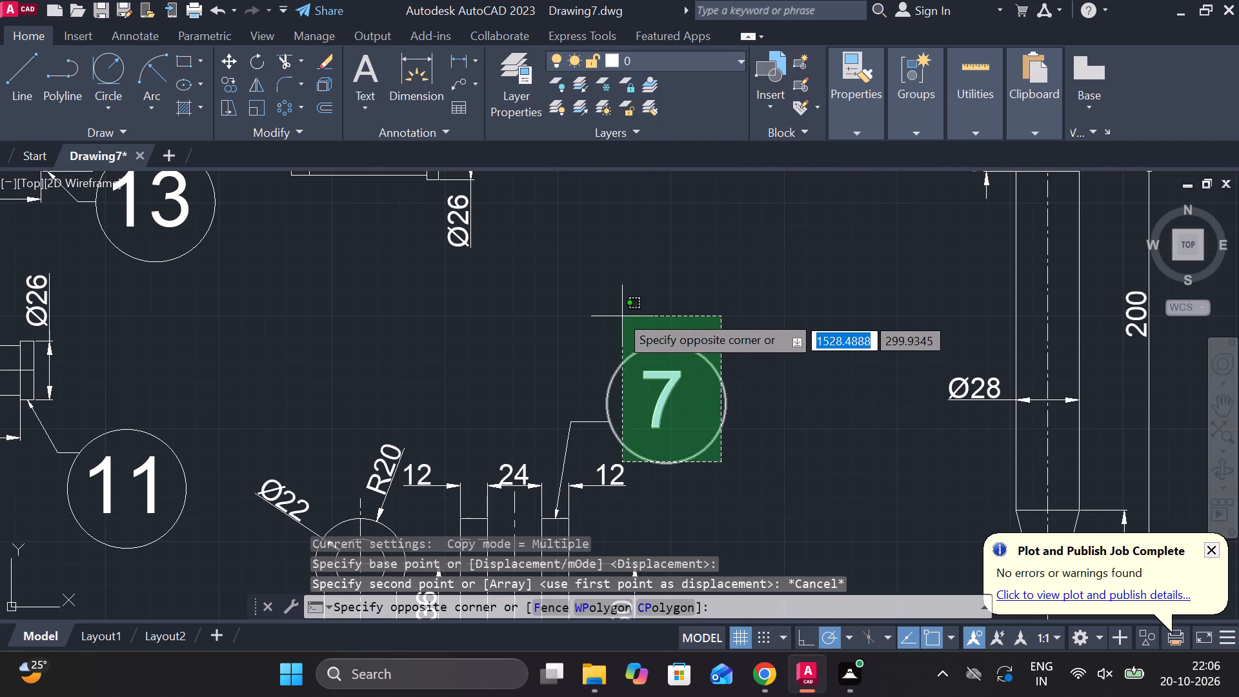
pyautogui.click(616, 308)
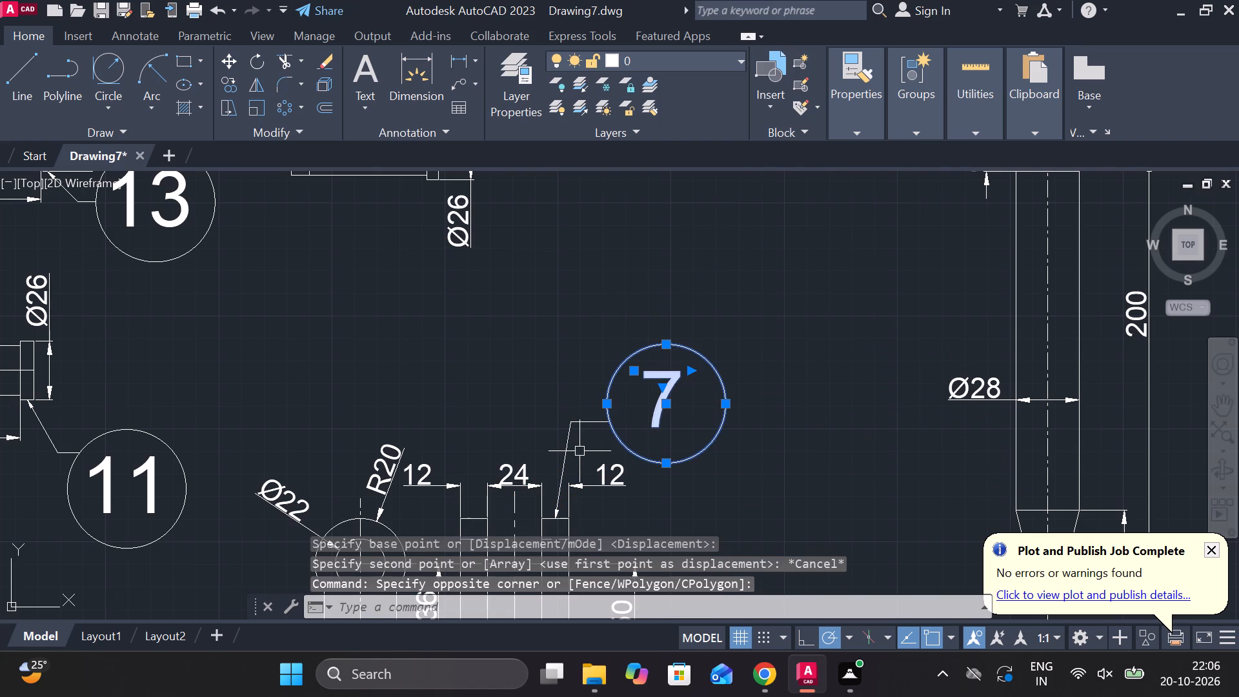
pyautogui.click(572, 441)
pyautogui.write('CO')
pyautogui.press('Return')
pyautogui.scroll(2, 576, 514)
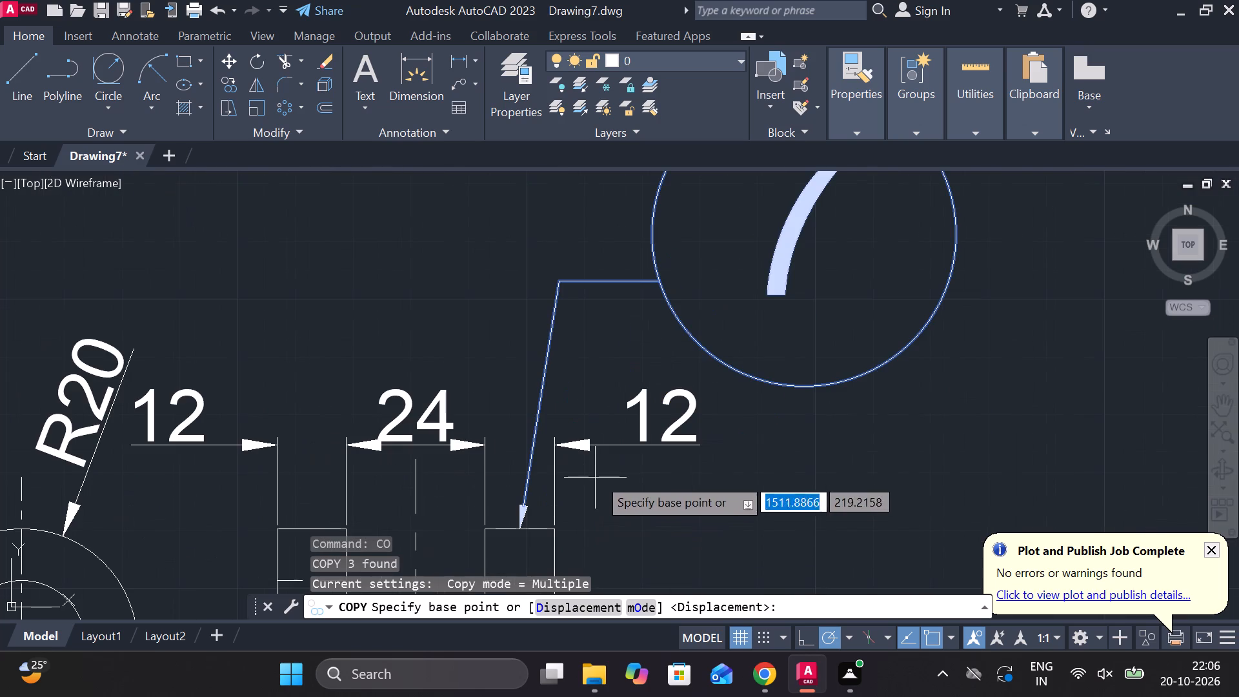
pyautogui.click(518, 524)
pyautogui.scroll(-3, 525, 478)
pyautogui.moveTo(681, 366); pyautogui.dragTo(462, 506, button='middle')
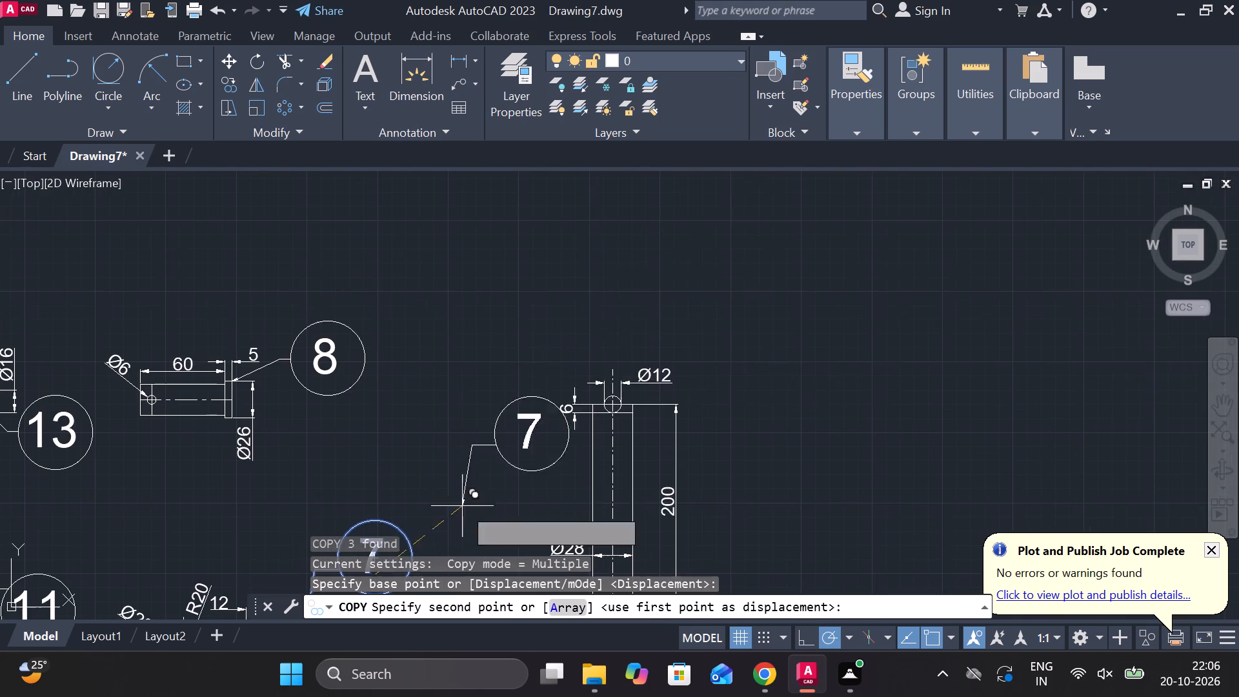
pyautogui.scroll(2, 684, 388)
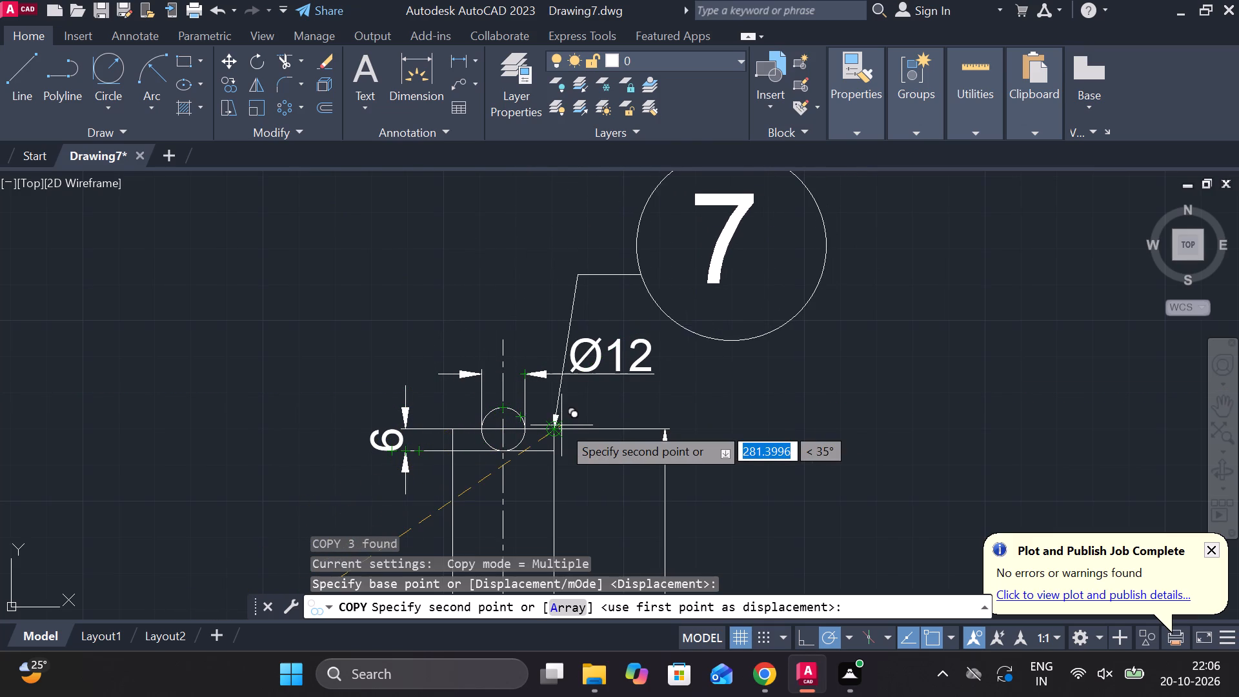
pyautogui.click(540, 422)
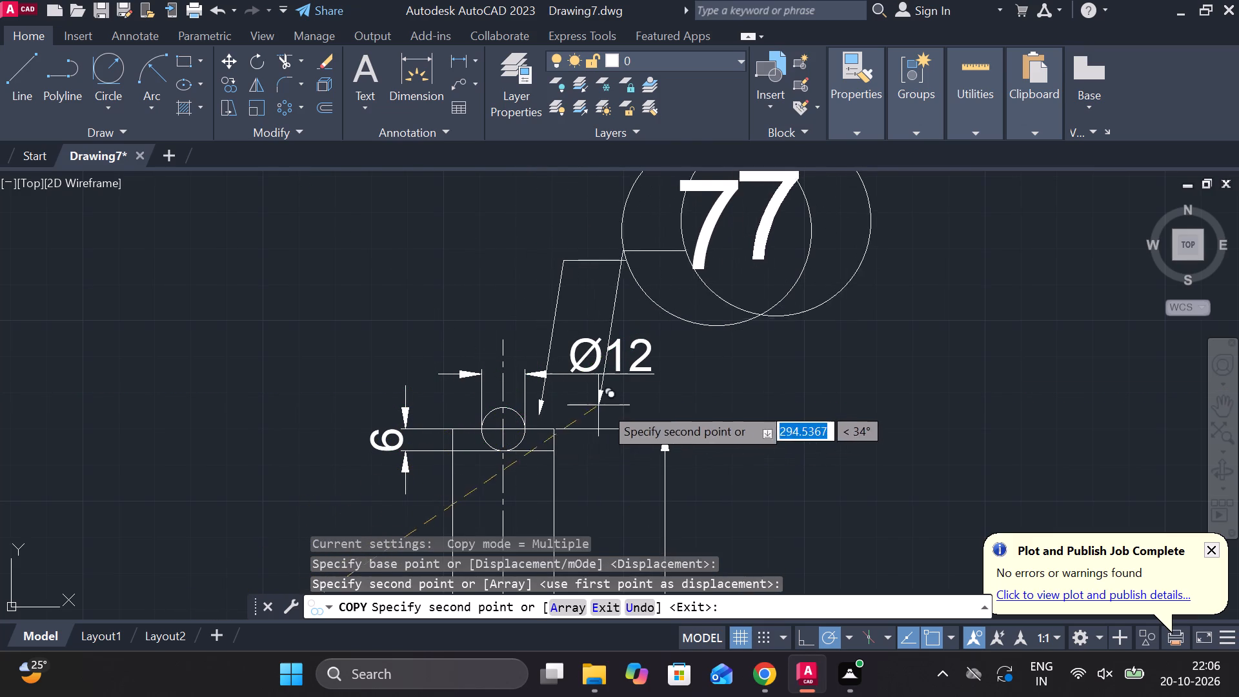
pyautogui.press('Escape')
# Stretch the copied leader's arrow tip down onto the tapered part's top edge.
pyautogui.click(541, 401)
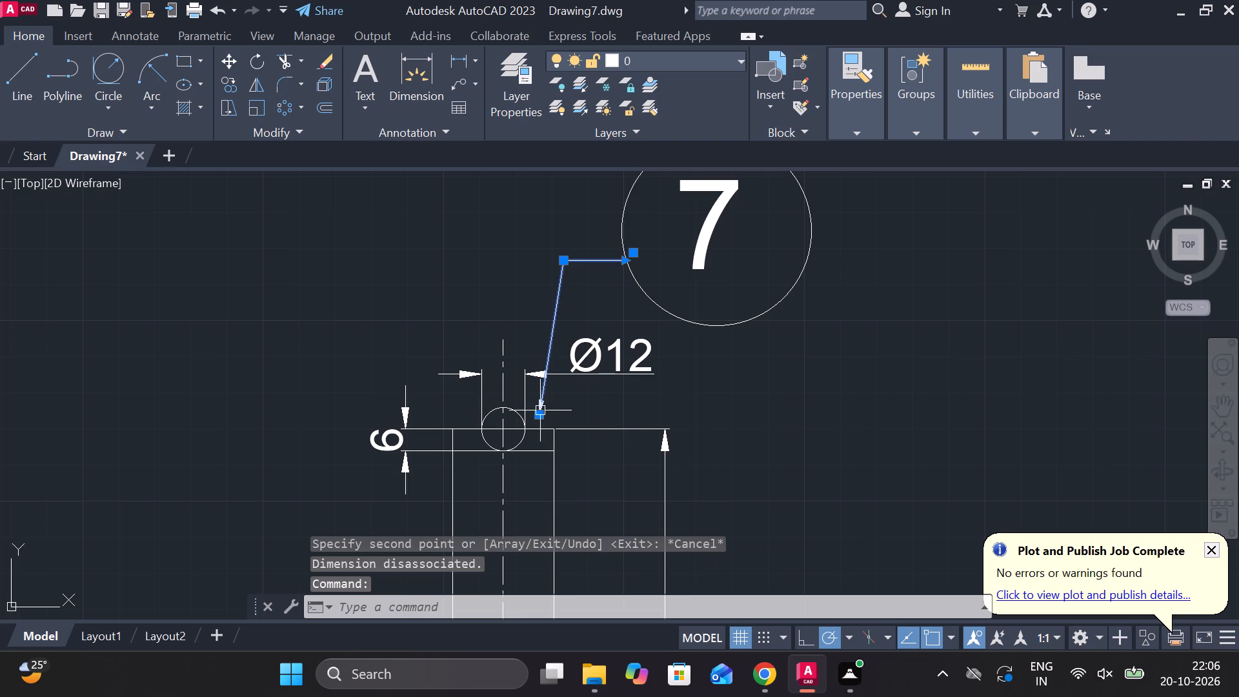
pyautogui.click(536, 418)
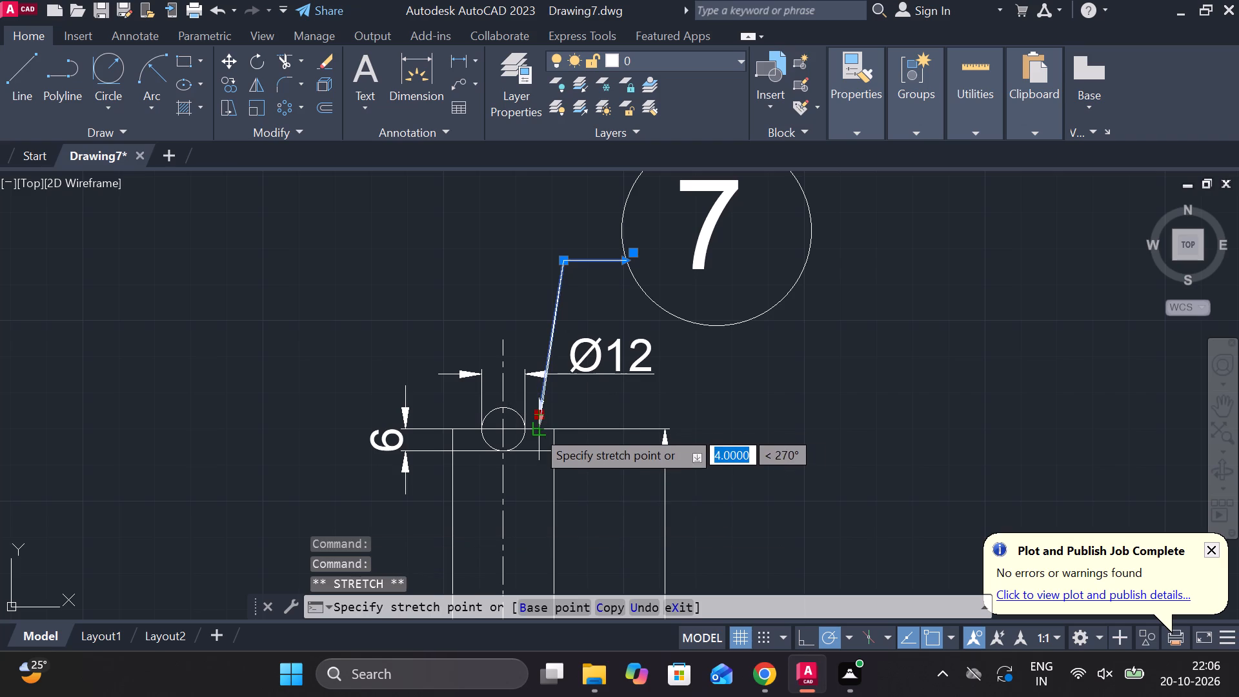
pyautogui.click(536, 429)
pyautogui.press('Escape')
# Move the Ø12 dimension text to the left of the part, clear of the balloon leader.
pyautogui.click(584, 376)
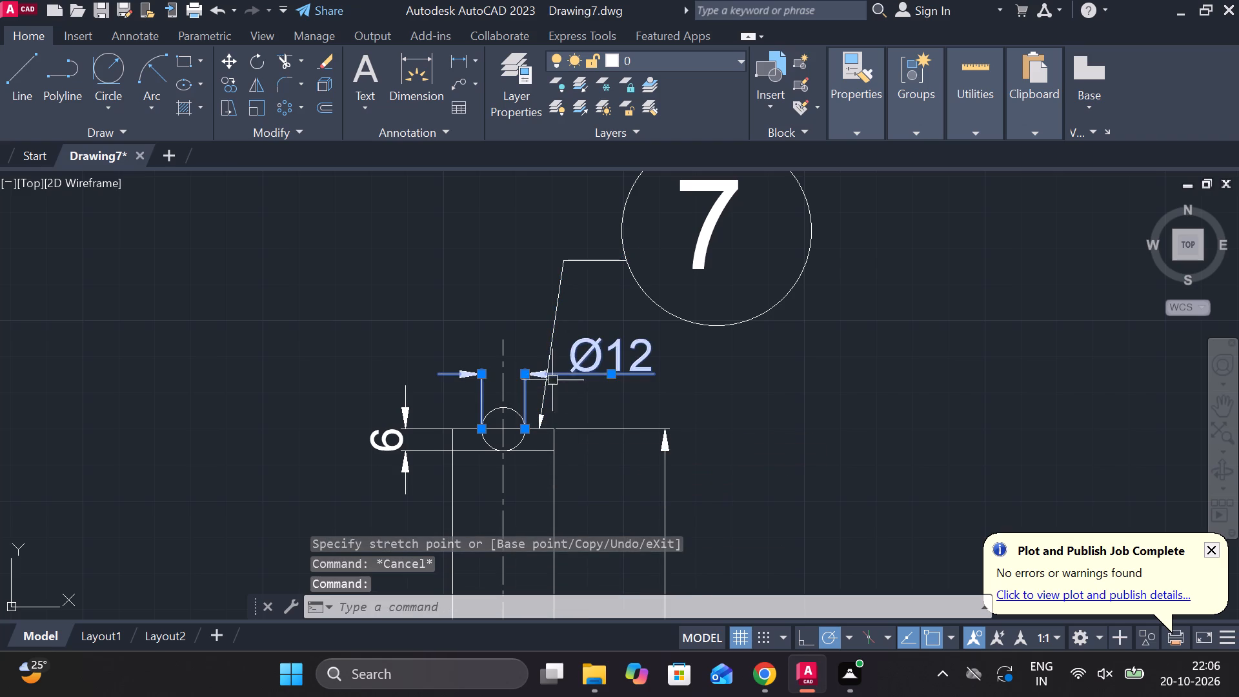
pyautogui.click(610, 376)
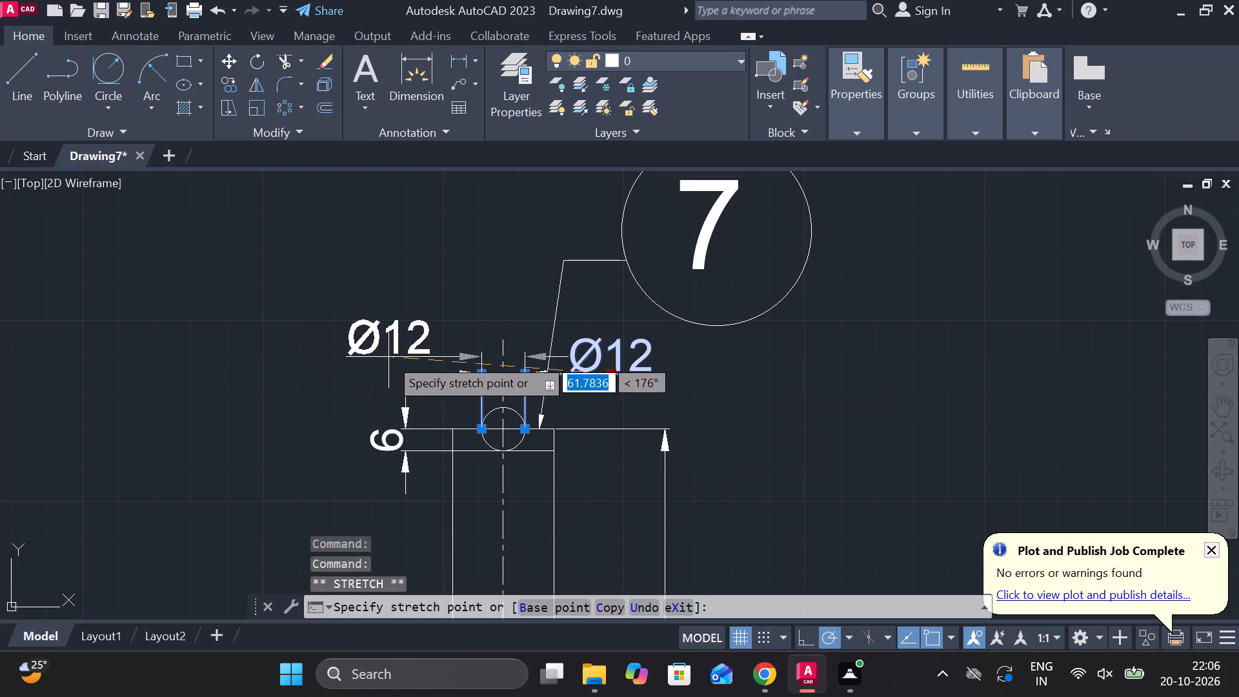
pyautogui.click(388, 357)
pyautogui.press('Escape')
# Change the number in the tapered part's copied balloon to 6.
pyautogui.scroll(-1, 785, 405)
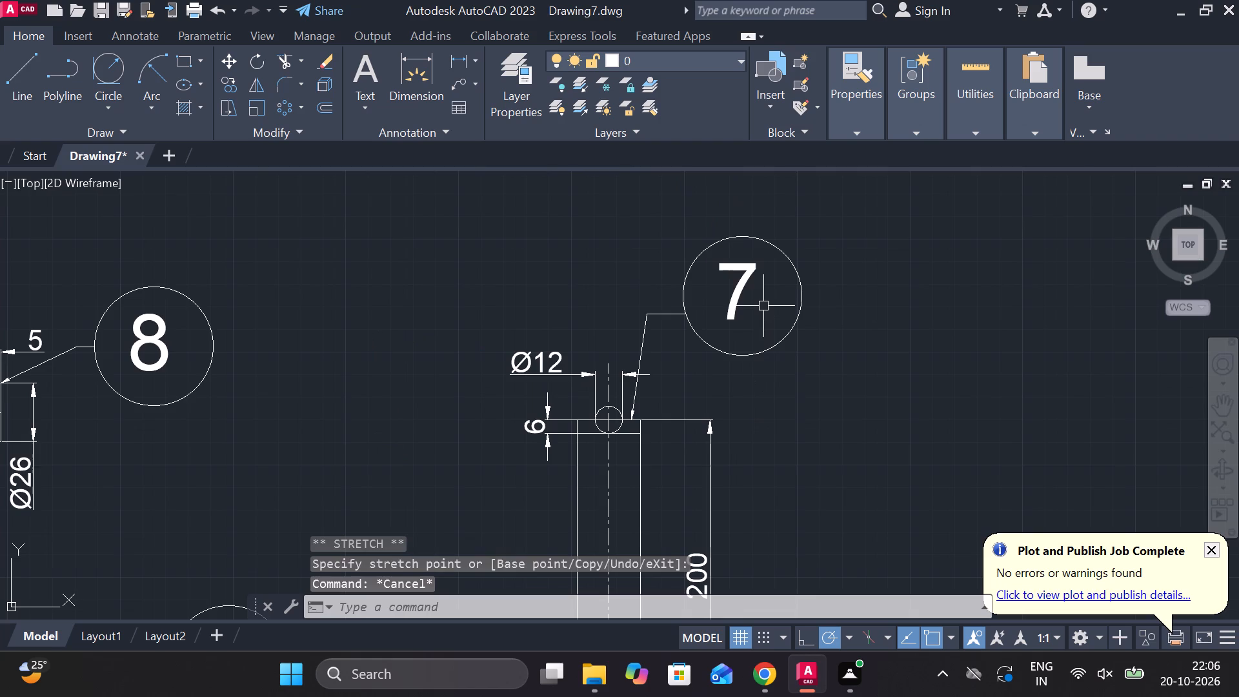
pyautogui.doubleClick(734, 292)
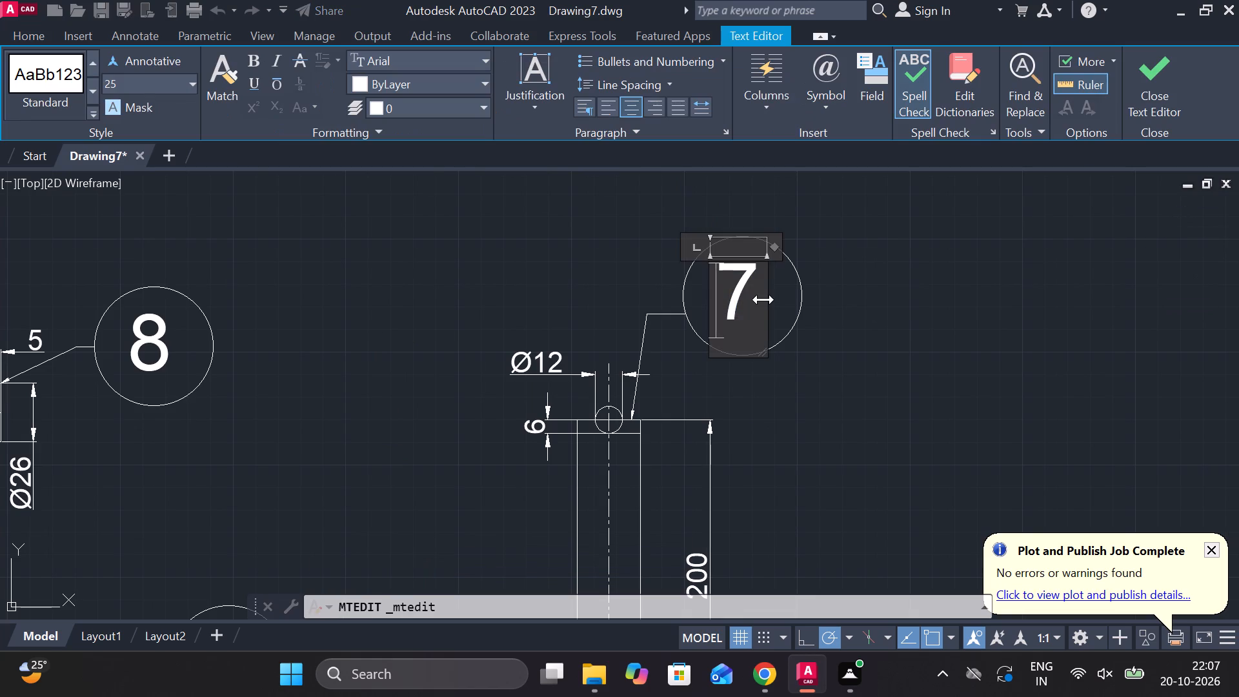
pyautogui.press('Right')
pyautogui.press('BackSpace')
pyautogui.press('6')
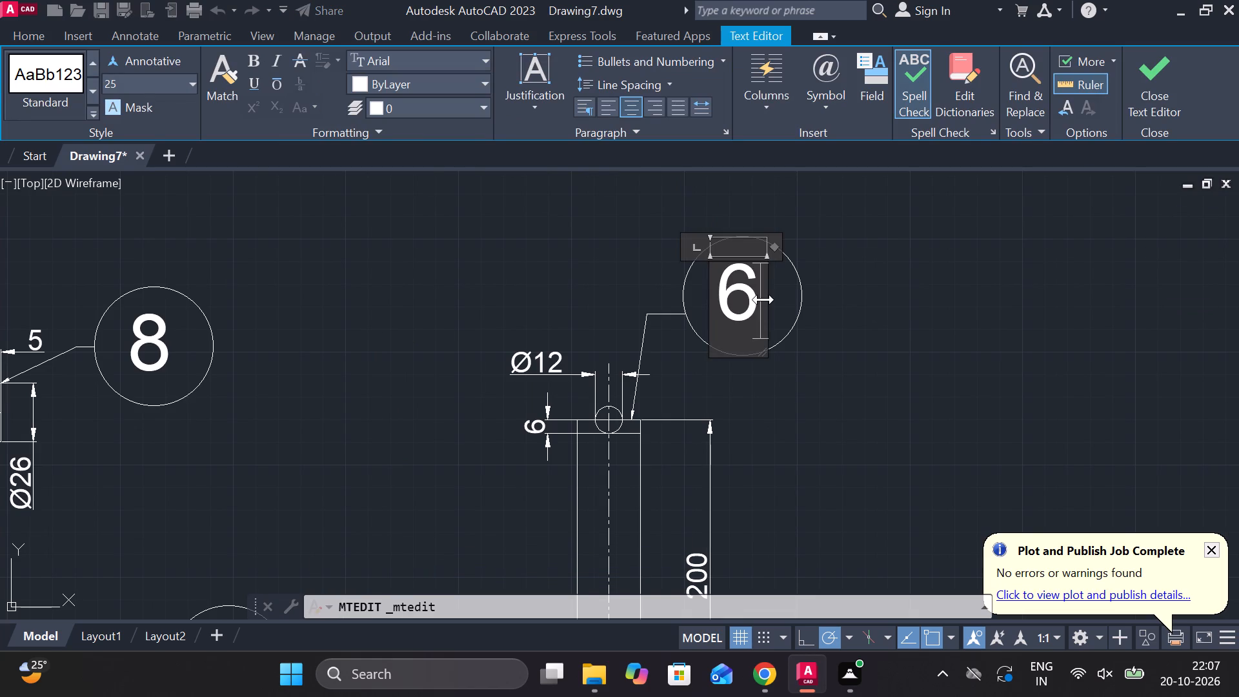
pyautogui.click(1162, 96)
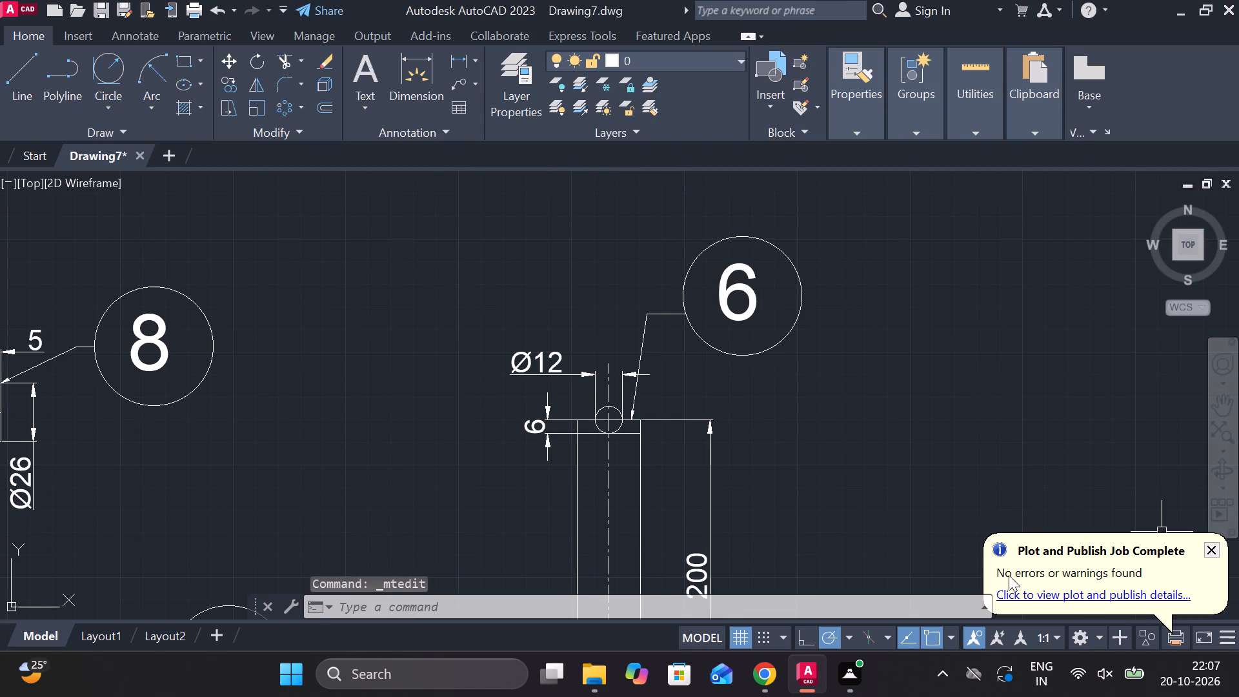
# Draw a wavy spline break line across the tapered part's body, from left edge to right edge just below the upper horizontal line.
pyautogui.moveTo(765, 510); pyautogui.dragTo(753, 316, button='middle')
pyautogui.scroll(1, 637, 270)
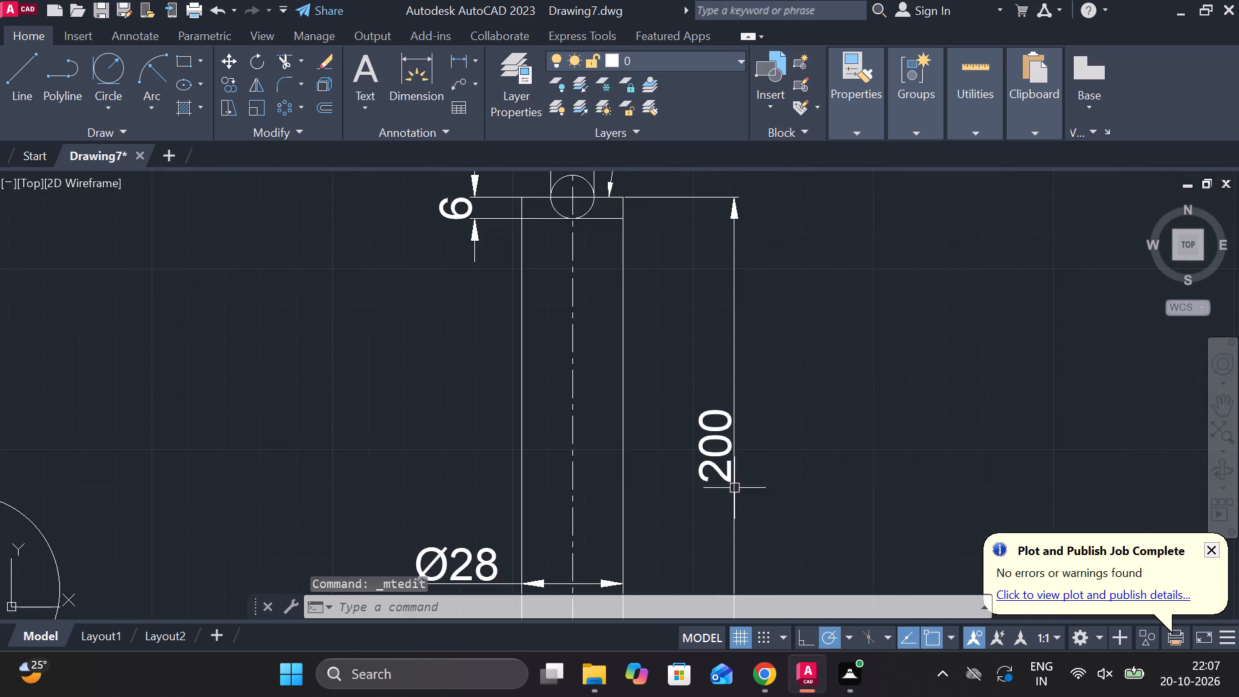
pyautogui.write('SP')
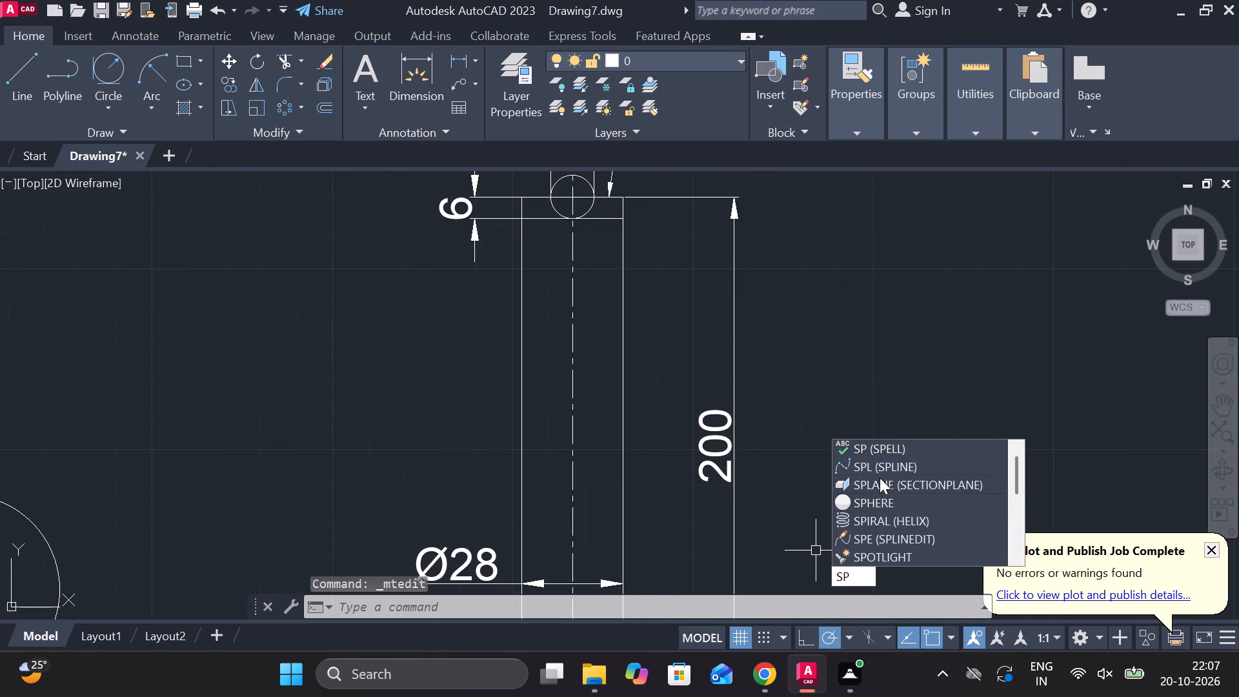
pyautogui.click(874, 461)
pyautogui.scroll(1, 561, 230)
pyautogui.moveTo(541, 263); pyautogui.dragTo(549, 305, button='middle')
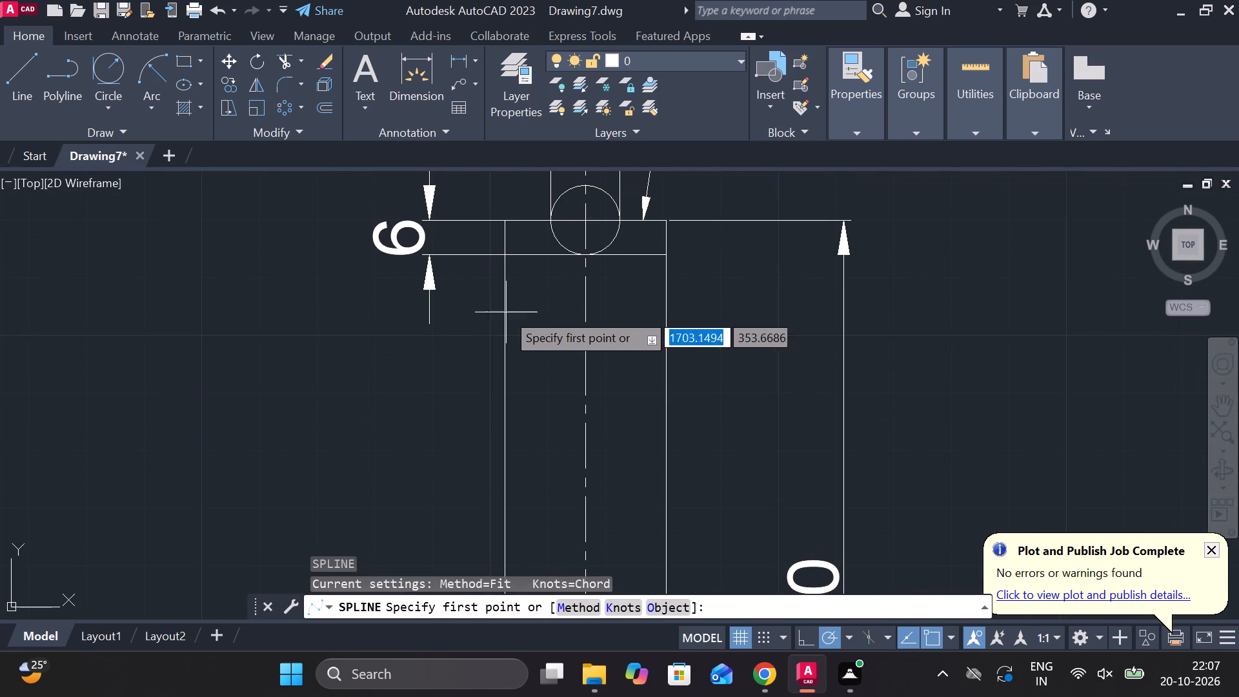
pyautogui.click(505, 287)
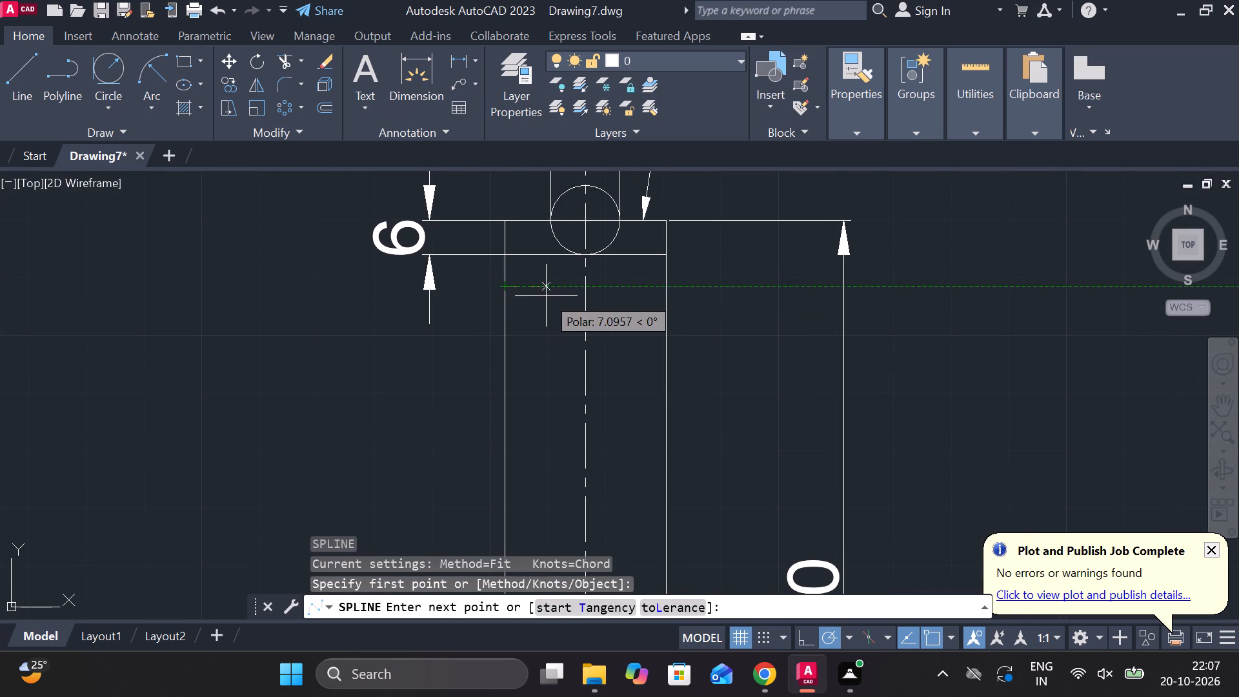
pyautogui.click(546, 296)
pyautogui.click(572, 312)
pyautogui.click(612, 323)
pyautogui.click(630, 330)
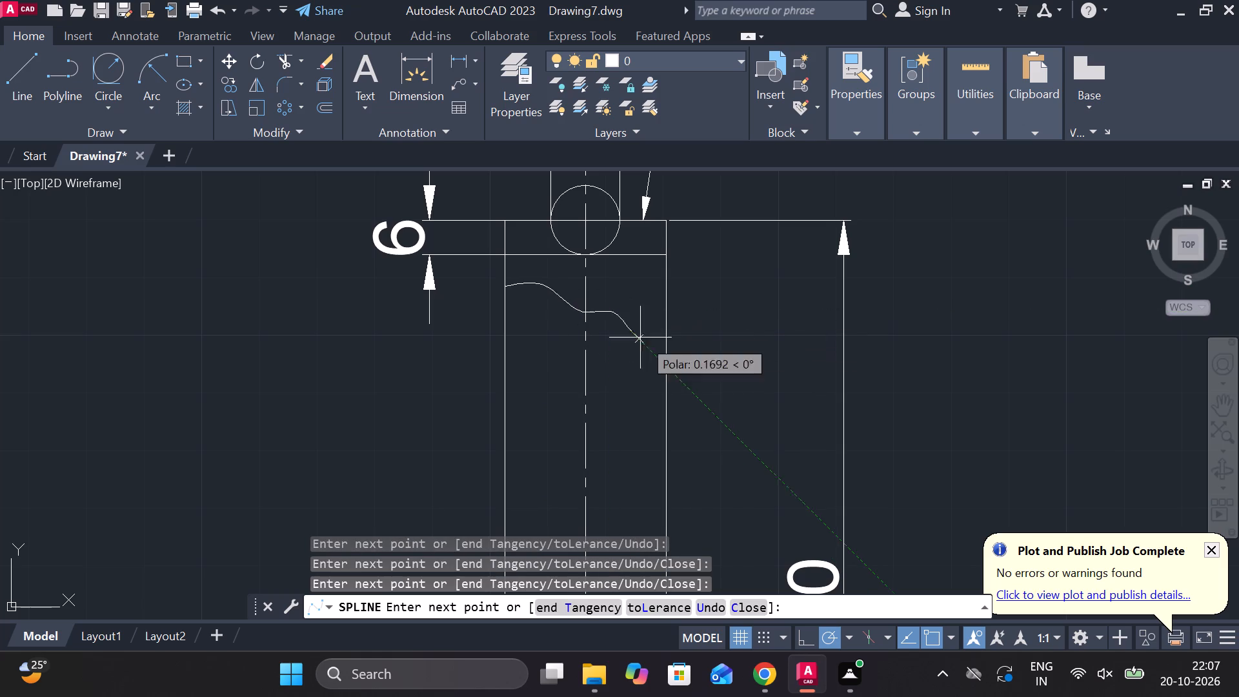
pyautogui.click(667, 343)
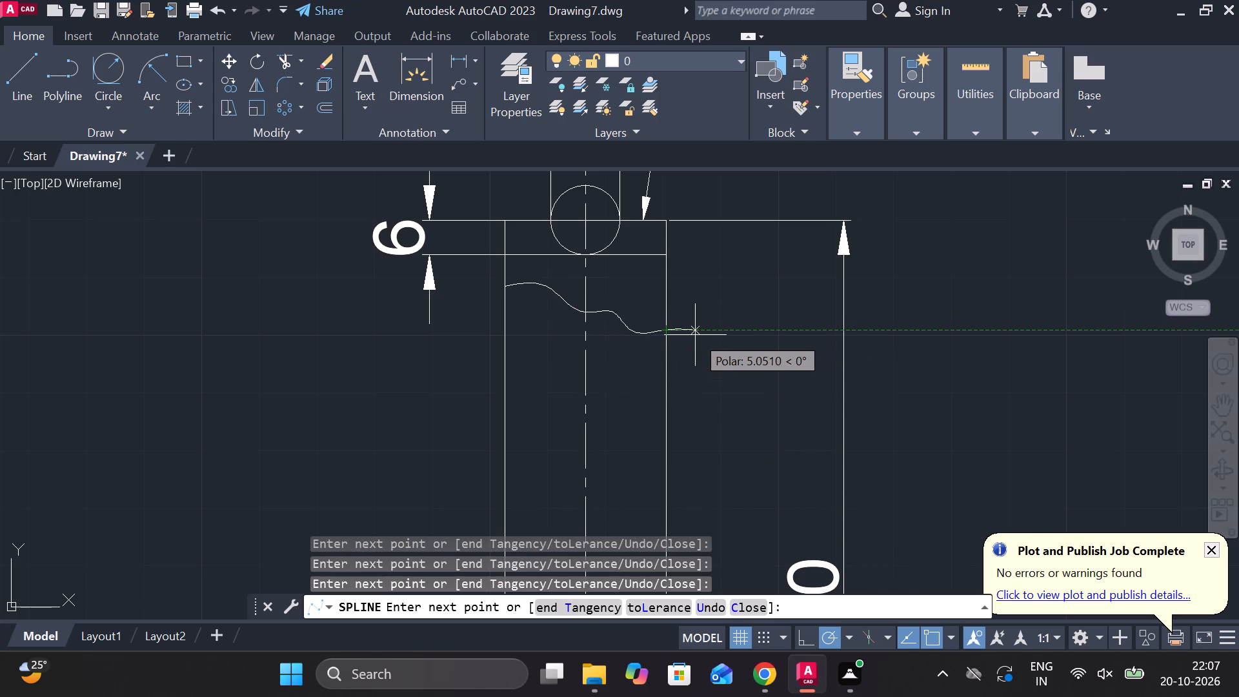
pyautogui.press('Return')
# Hatch the four areas above the break line with diagonal lines, leaving the Ø12 circle empty.
pyautogui.click(185, 106)
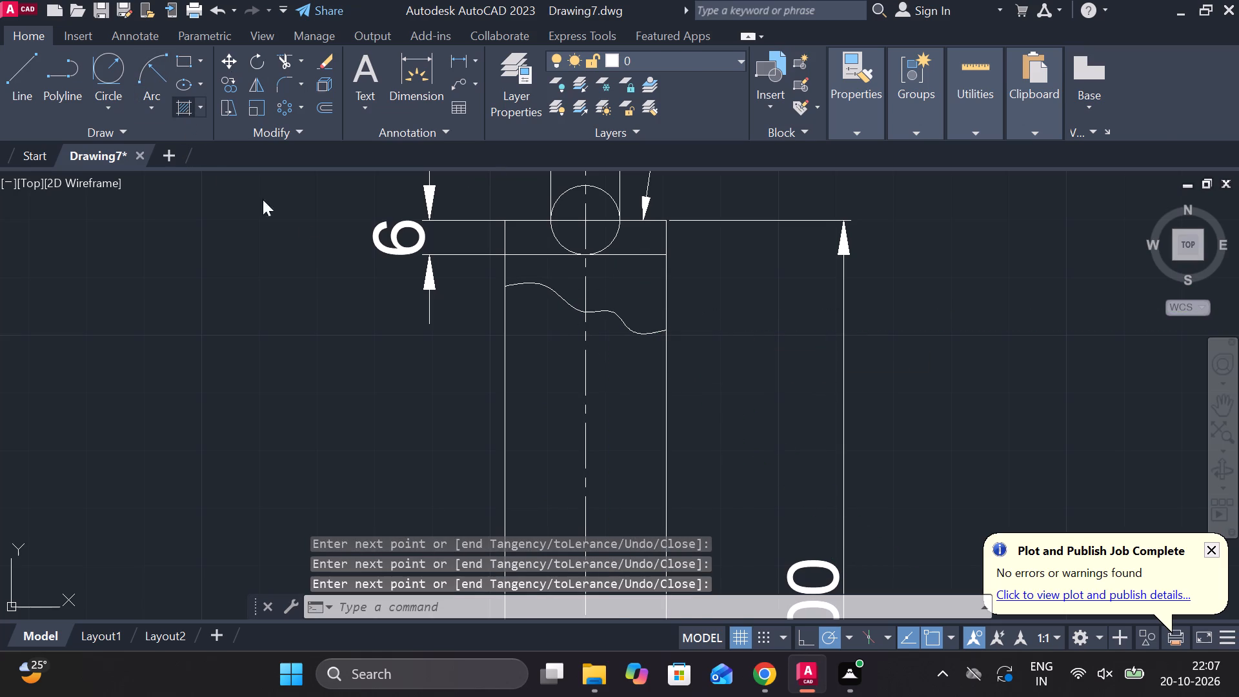
pyautogui.click(616, 287)
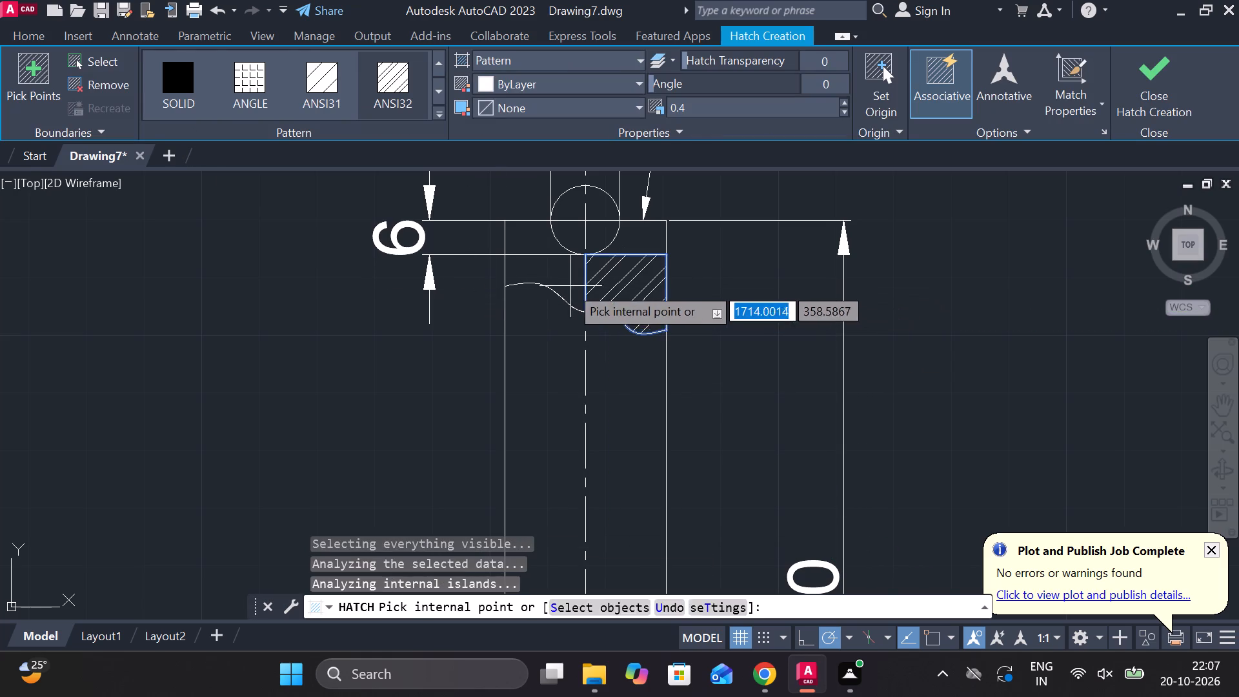
pyautogui.click(561, 285)
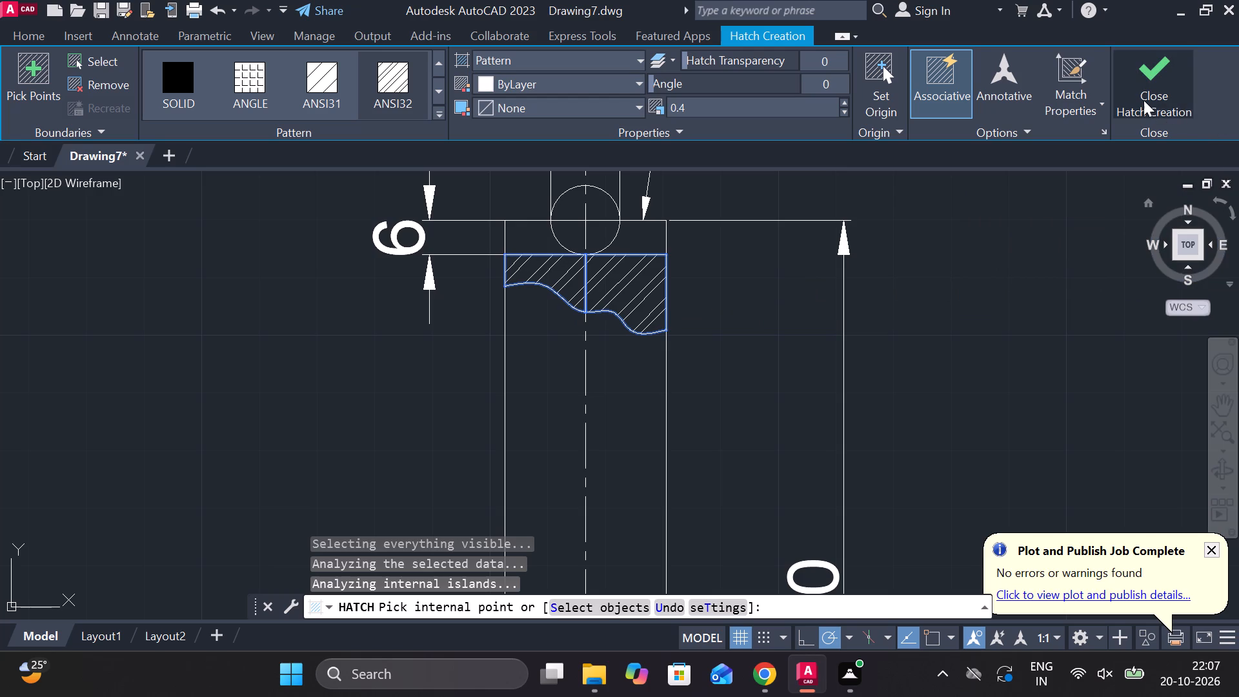
pyautogui.click(541, 248)
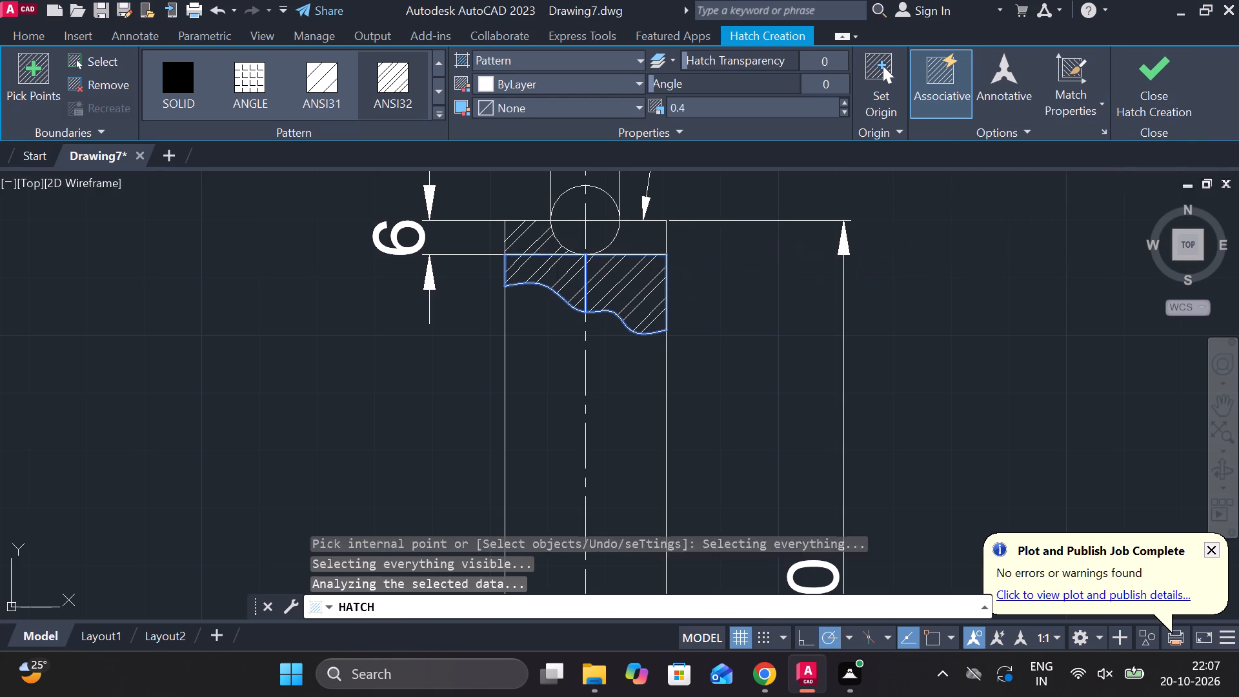
pyautogui.click(625, 248)
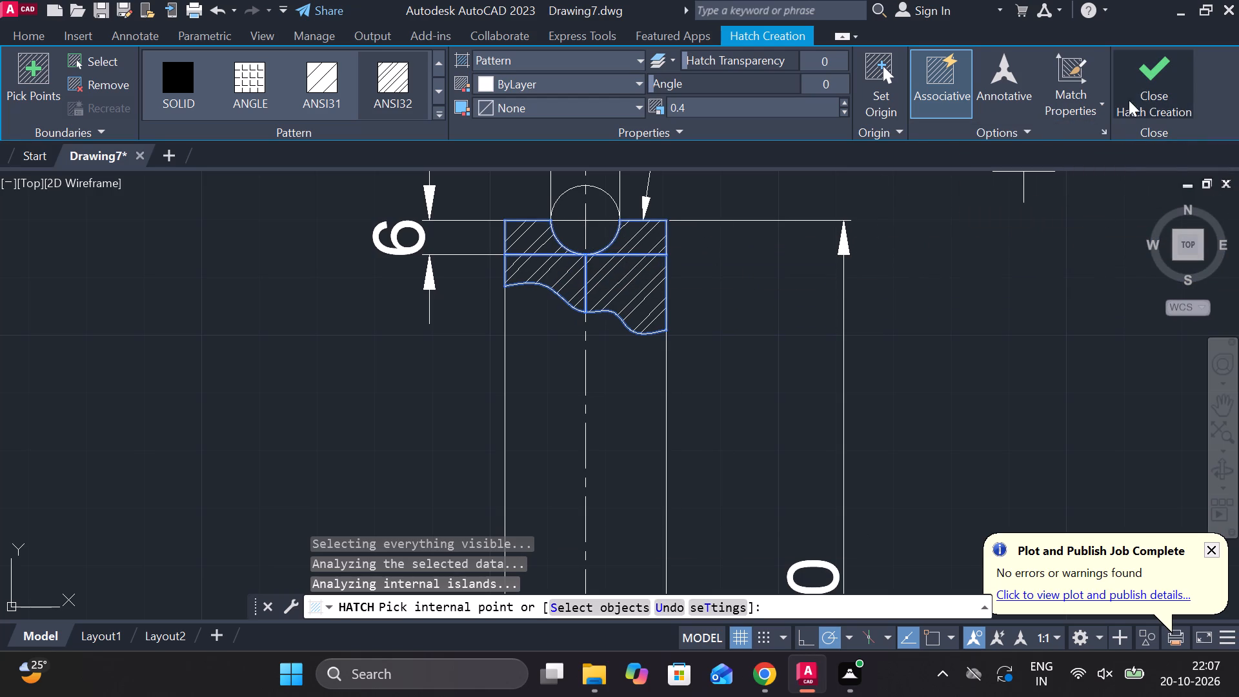
pyautogui.click(1142, 97)
# Move part 6 with its dimensions and balloon slightly down and to the left, closer to part 7.
pyautogui.scroll(-3, 792, 298)
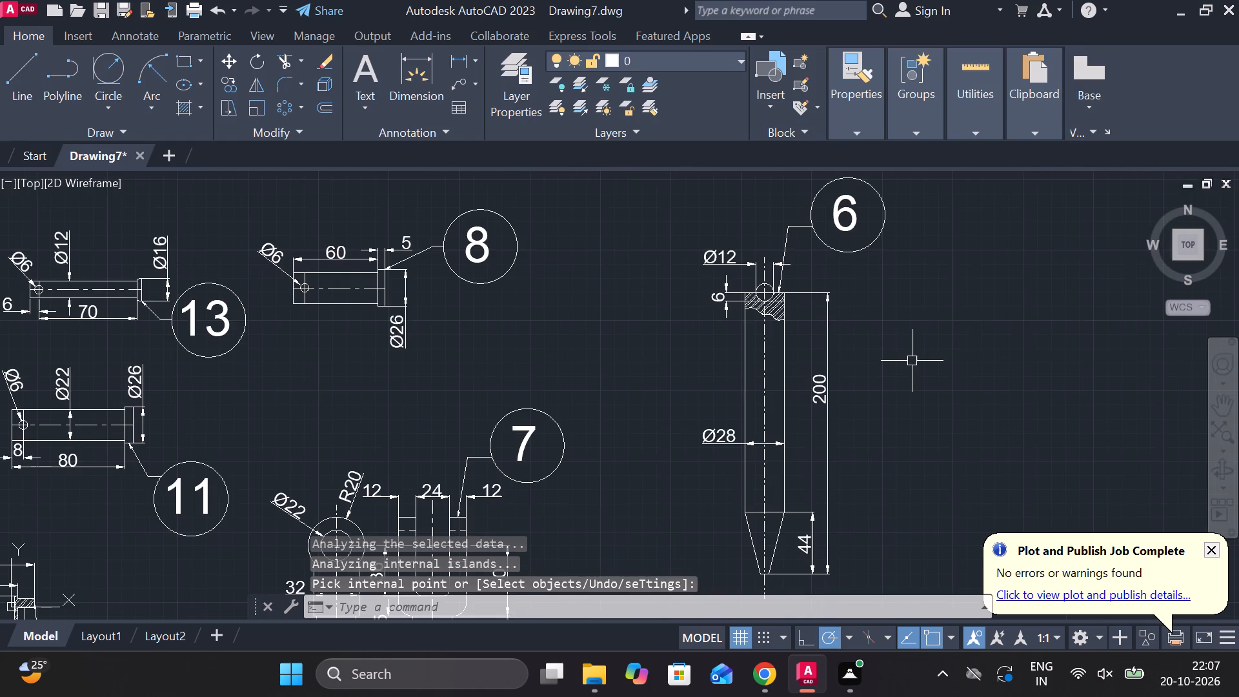
pyautogui.moveTo(911, 366); pyautogui.dragTo(774, 296, button='middle')
pyautogui.scroll(-2, 738, 287)
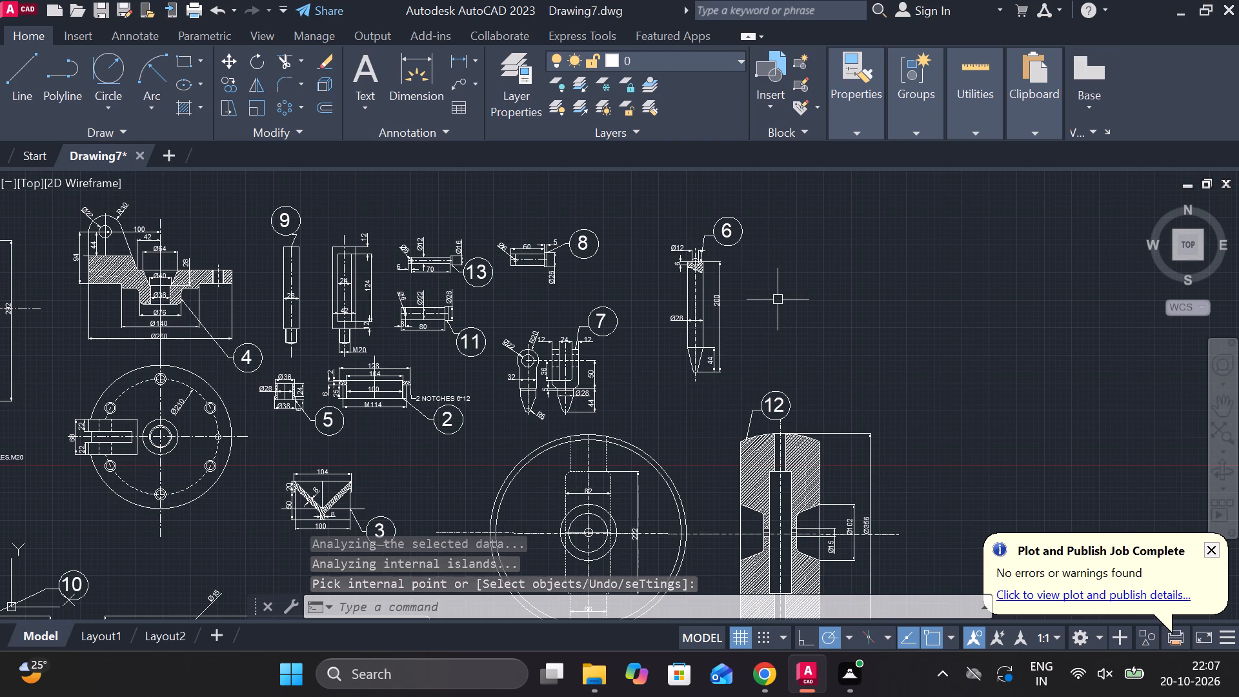
pyautogui.scroll(-1, 778, 299)
pyautogui.scroll(1, 751, 276)
pyautogui.press('Escape')
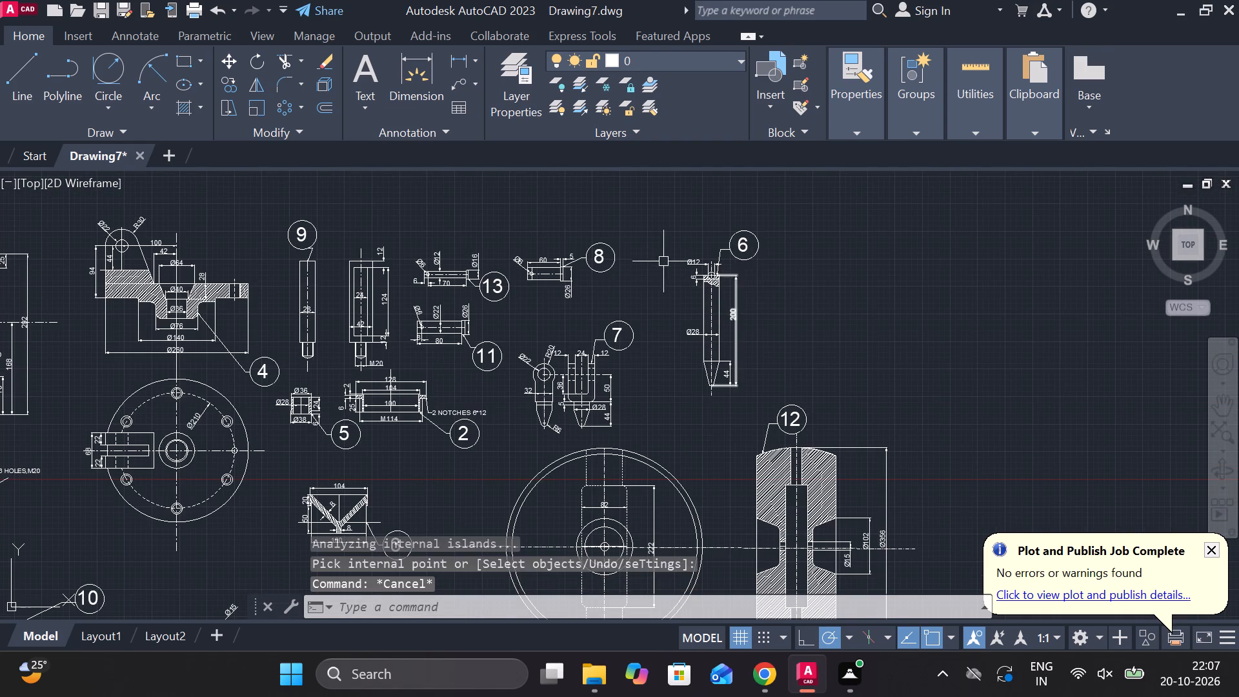
pyautogui.click(656, 232)
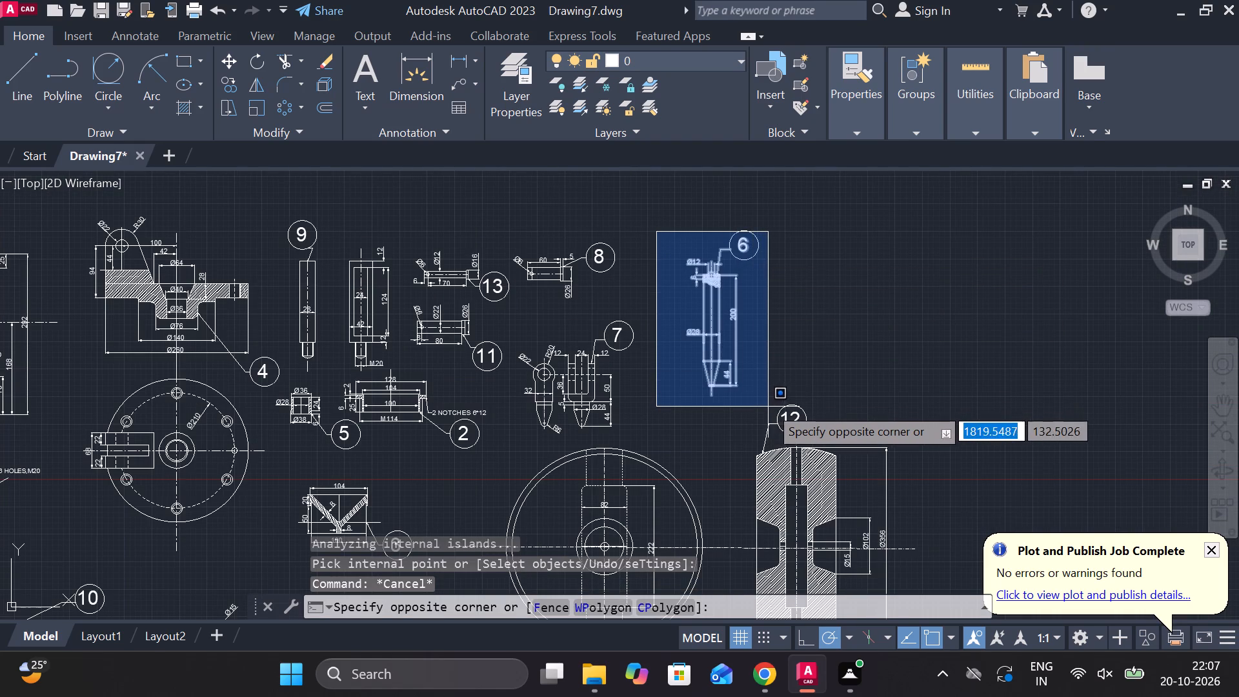
pyautogui.press('Escape')
pyautogui.click(653, 212)
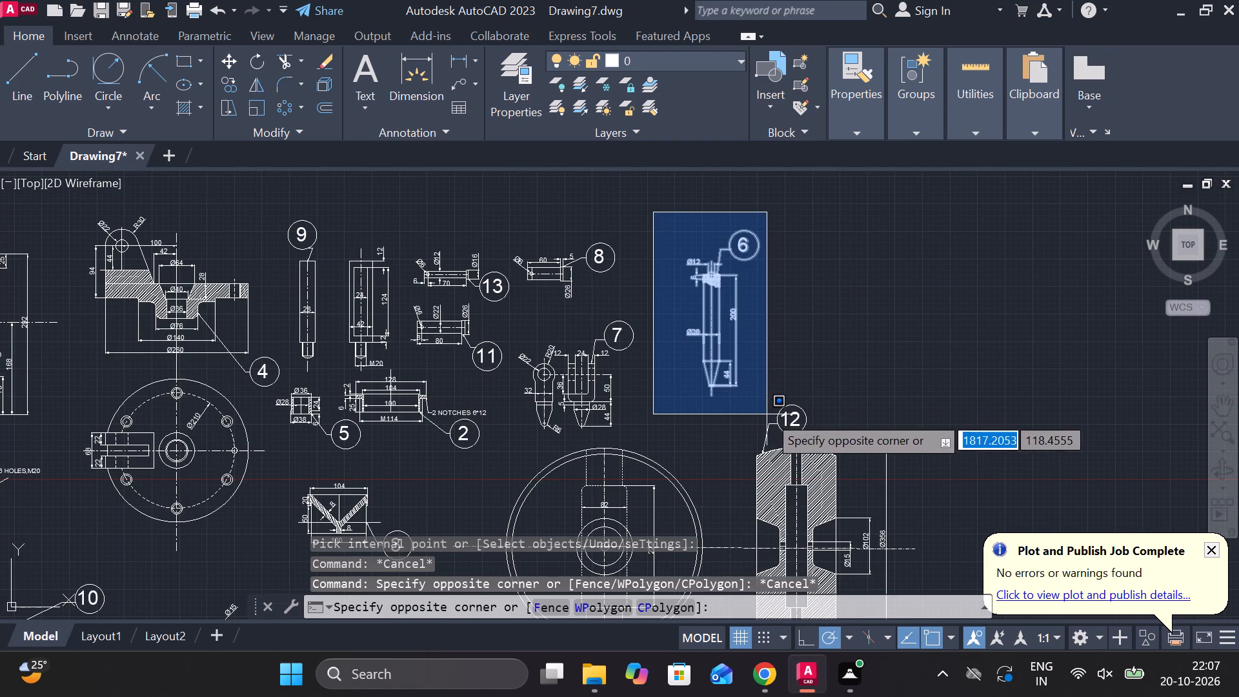
pyautogui.click(768, 409)
pyautogui.press('m')
pyautogui.press('Return')
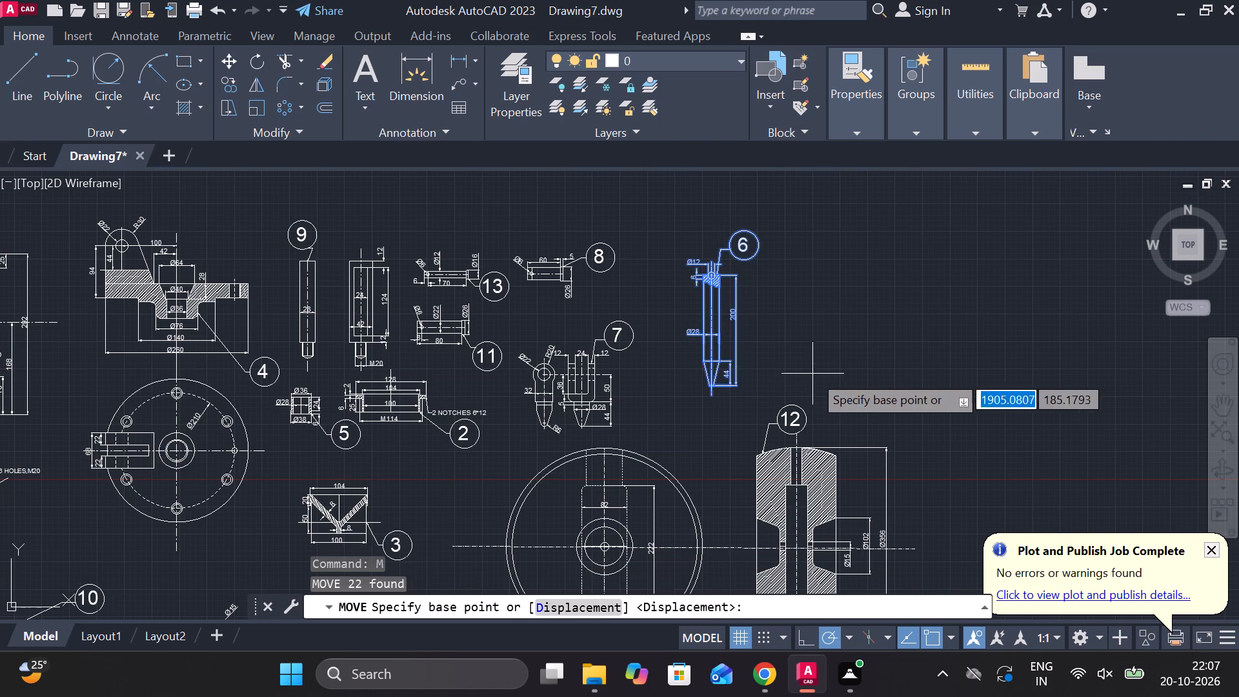
pyautogui.click(807, 366)
pyautogui.click(775, 390)
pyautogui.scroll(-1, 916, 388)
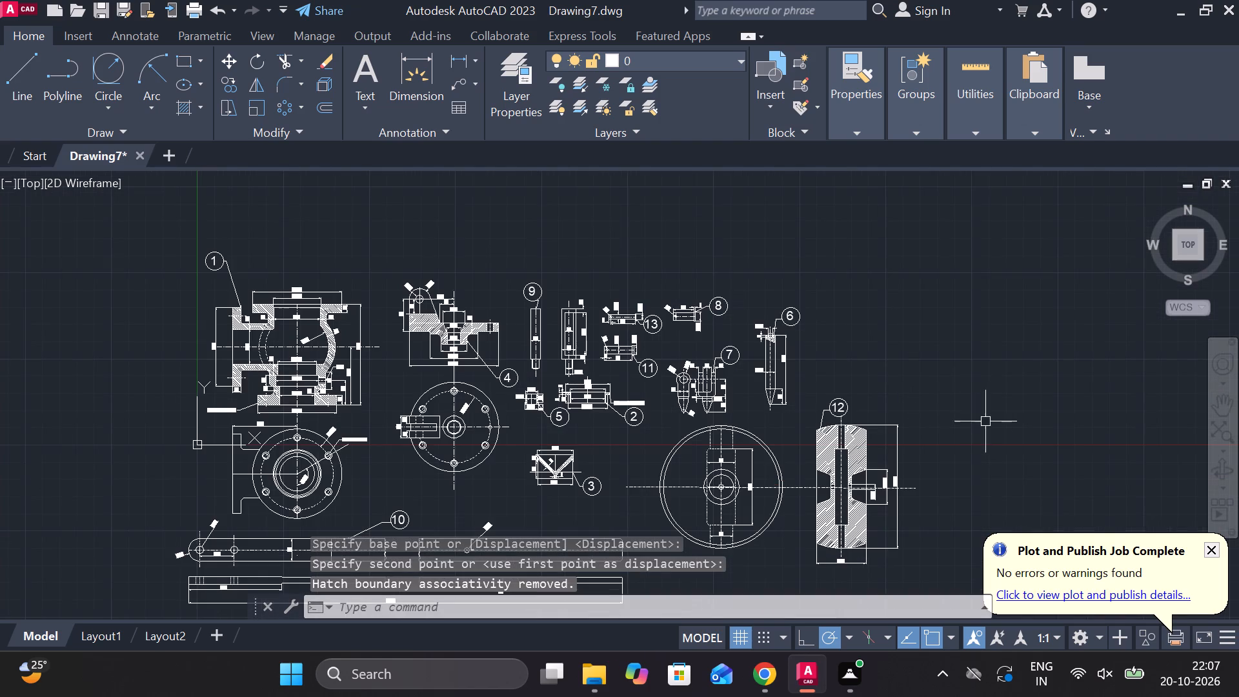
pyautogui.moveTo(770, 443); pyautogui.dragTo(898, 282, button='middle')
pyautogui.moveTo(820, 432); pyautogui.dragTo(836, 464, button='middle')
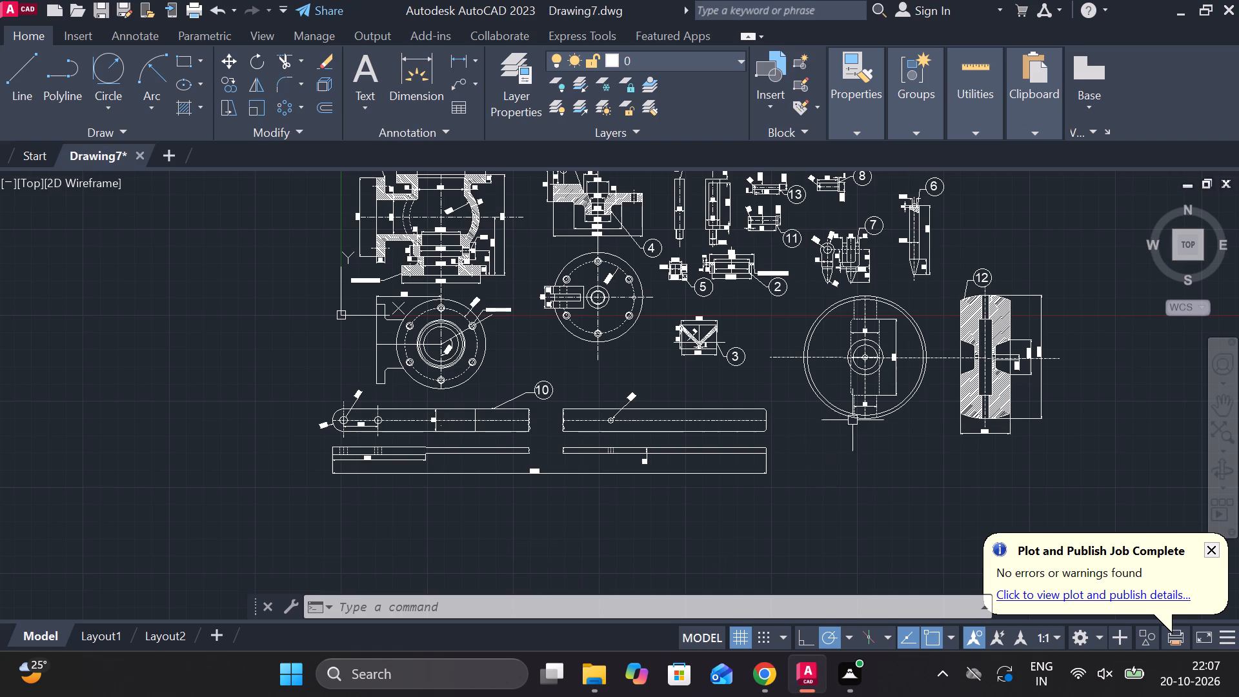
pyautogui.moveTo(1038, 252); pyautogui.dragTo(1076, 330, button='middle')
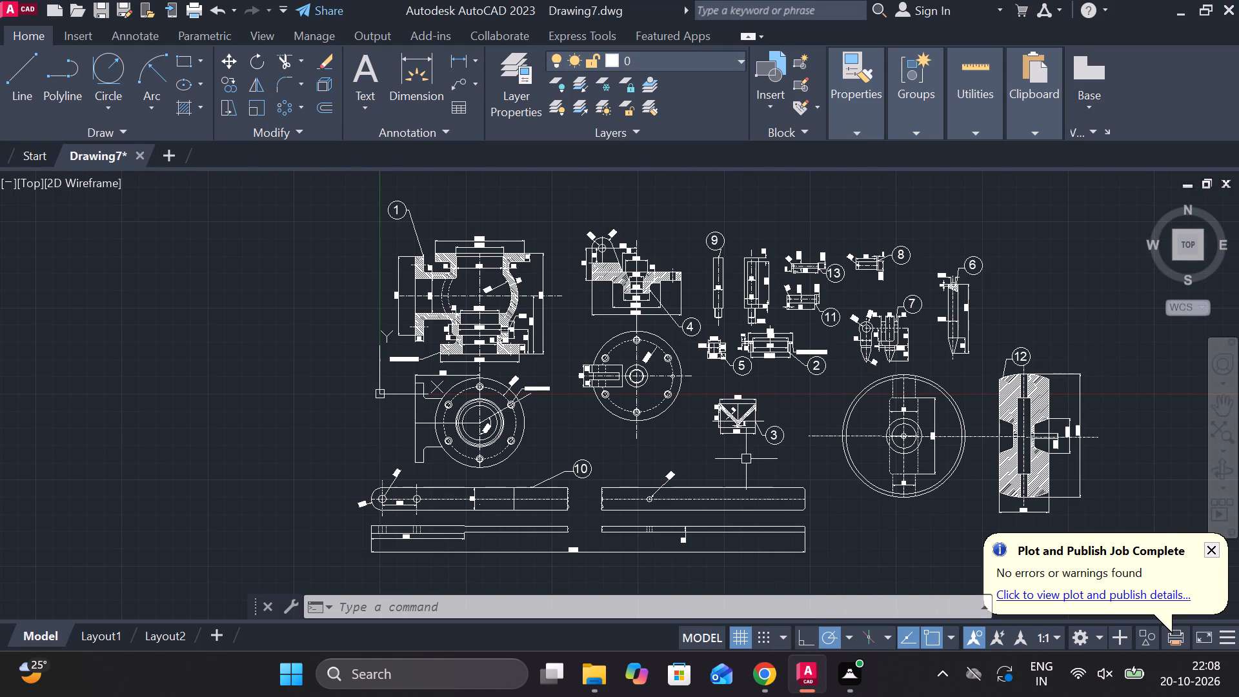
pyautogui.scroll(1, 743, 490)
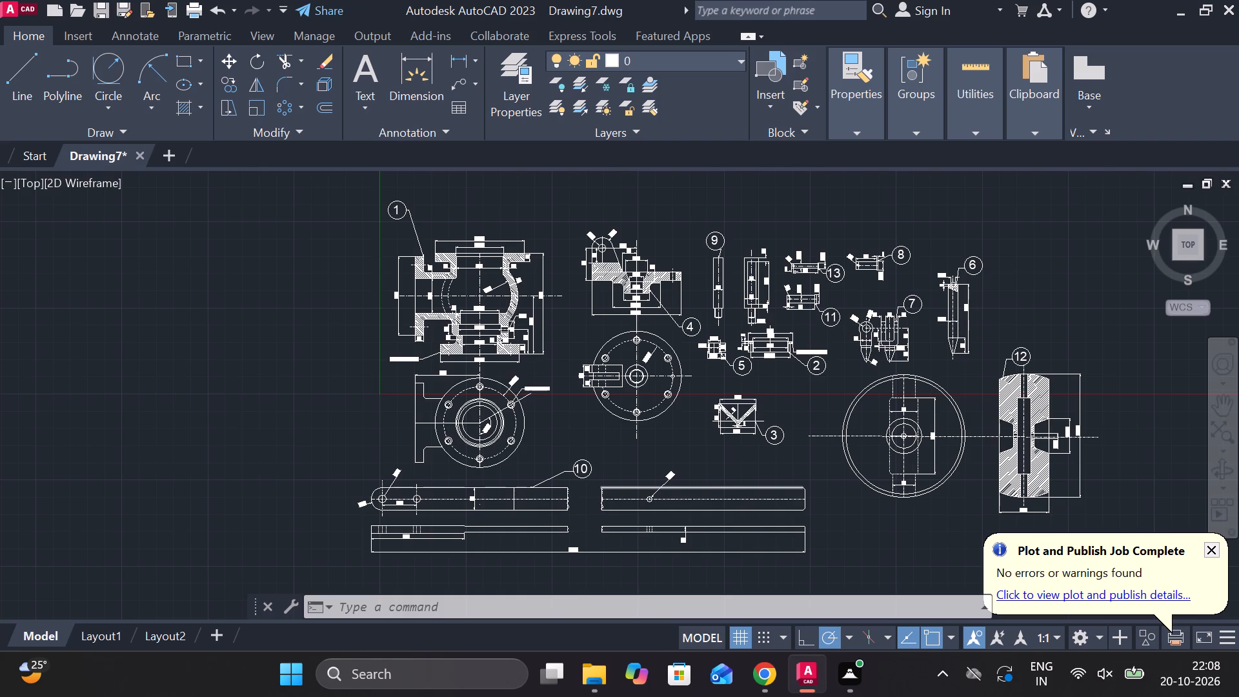
# Add the multiline text BODY in the empty space below part 10's lower view.
pyautogui.scroll(-1, 821, 455)
pyautogui.moveTo(874, 478); pyautogui.dragTo(844, 458, button='middle')
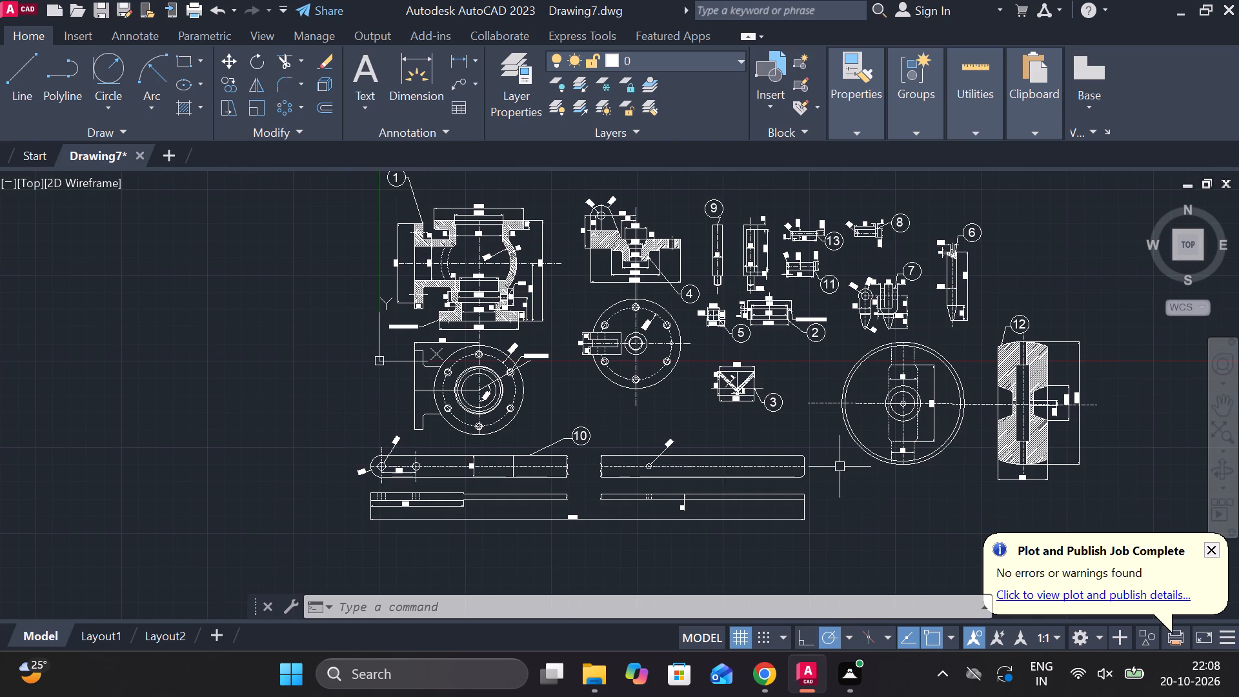
pyautogui.moveTo(814, 505); pyautogui.dragTo(743, 513, button='middle')
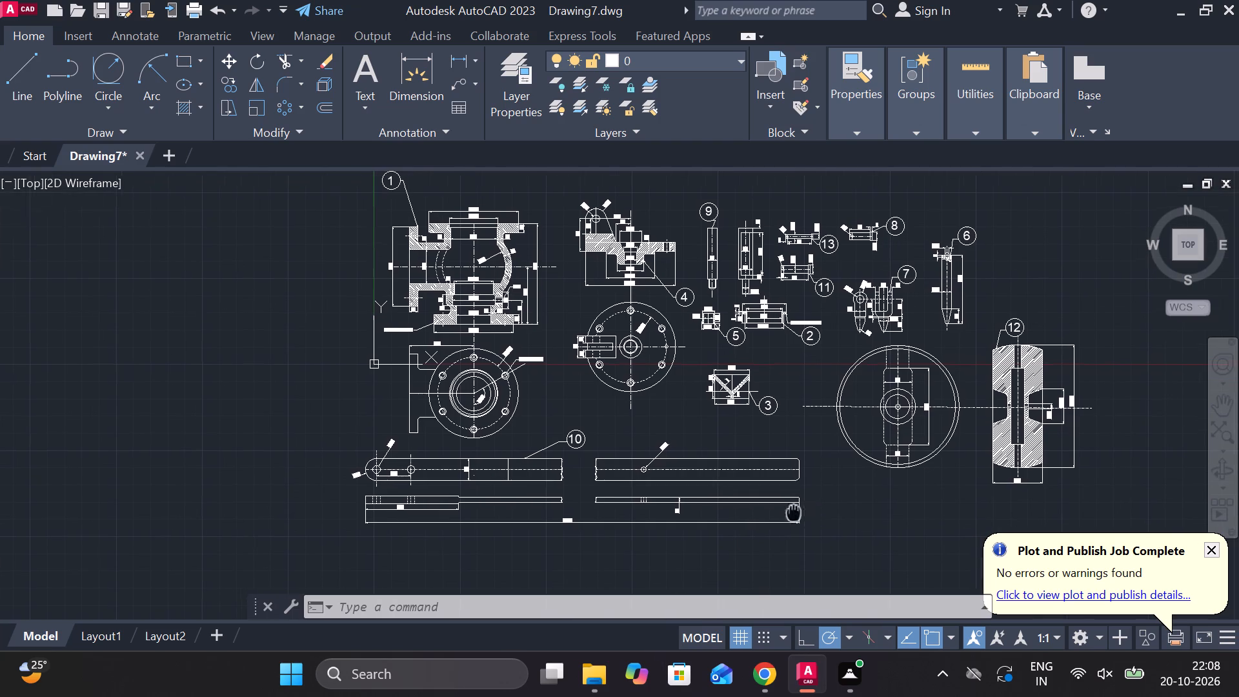
pyautogui.moveTo(743, 513); pyautogui.dragTo(435, 511, button='middle')
pyautogui.scroll(-1, 529, 454)
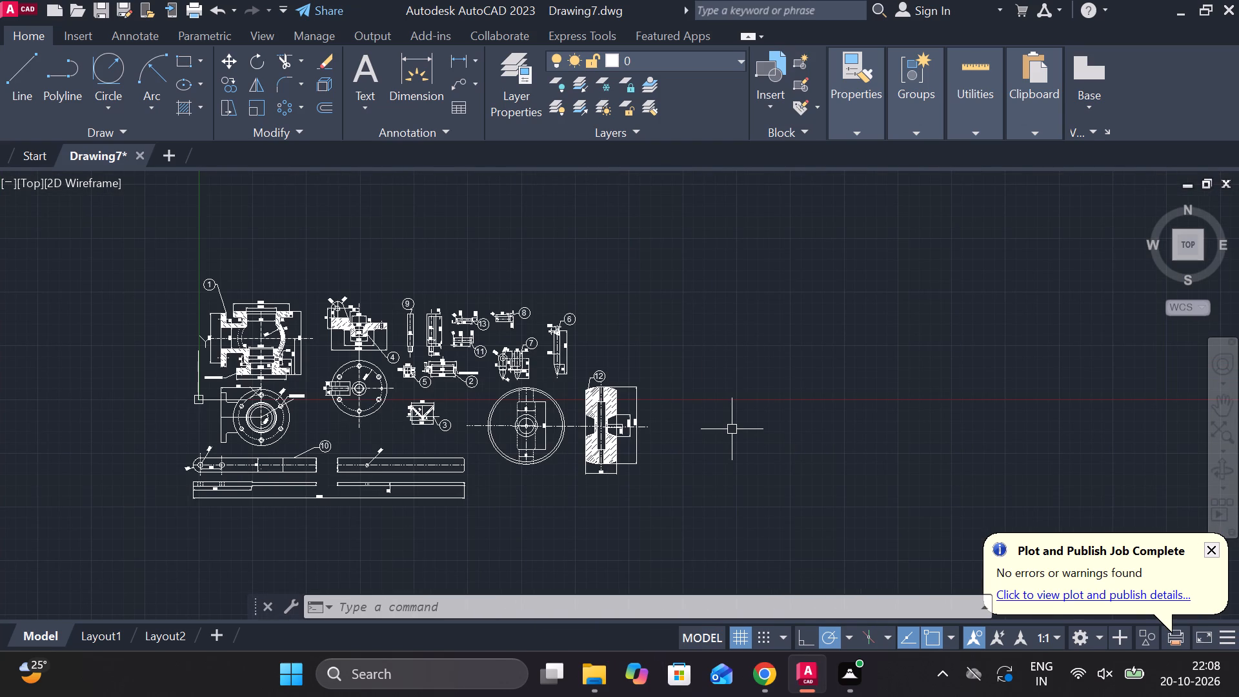
pyautogui.scroll(-1, 700, 363)
pyautogui.moveTo(700, 363); pyautogui.dragTo(863, 207, button='middle')
pyautogui.scroll(1, 623, 330)
pyautogui.moveTo(623, 330); pyautogui.dragTo(591, 403, button='middle')
pyautogui.moveTo(554, 388); pyautogui.dragTo(507, 456, button='middle')
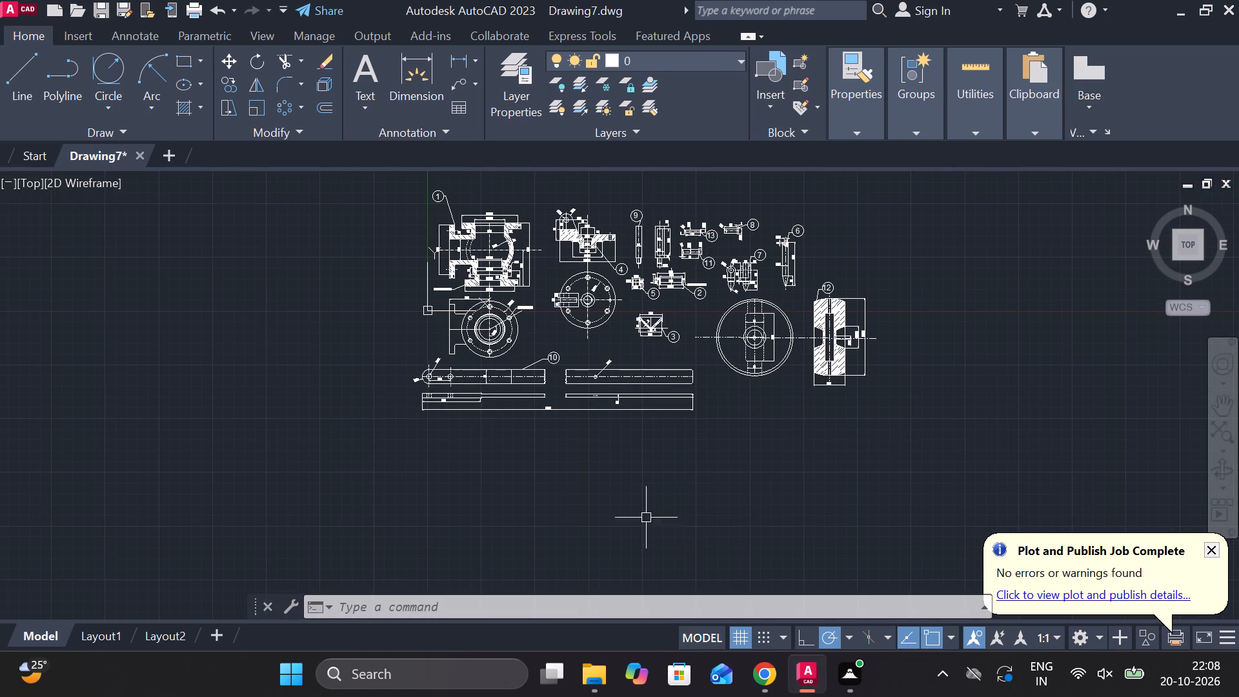
pyautogui.scroll(1, 587, 461)
pyautogui.moveTo(590, 461); pyautogui.dragTo(734, 355, button='middle')
pyautogui.write('MT')
pyautogui.press('space')
pyautogui.click(501, 323)
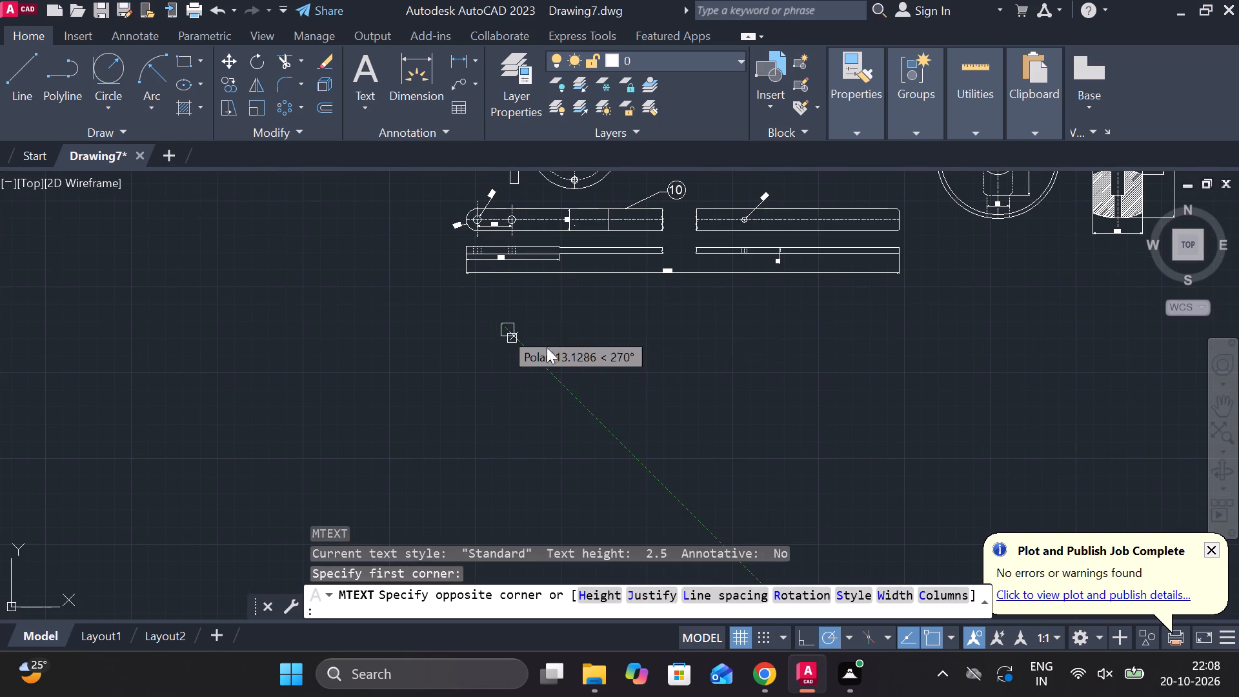
pyautogui.click(616, 360)
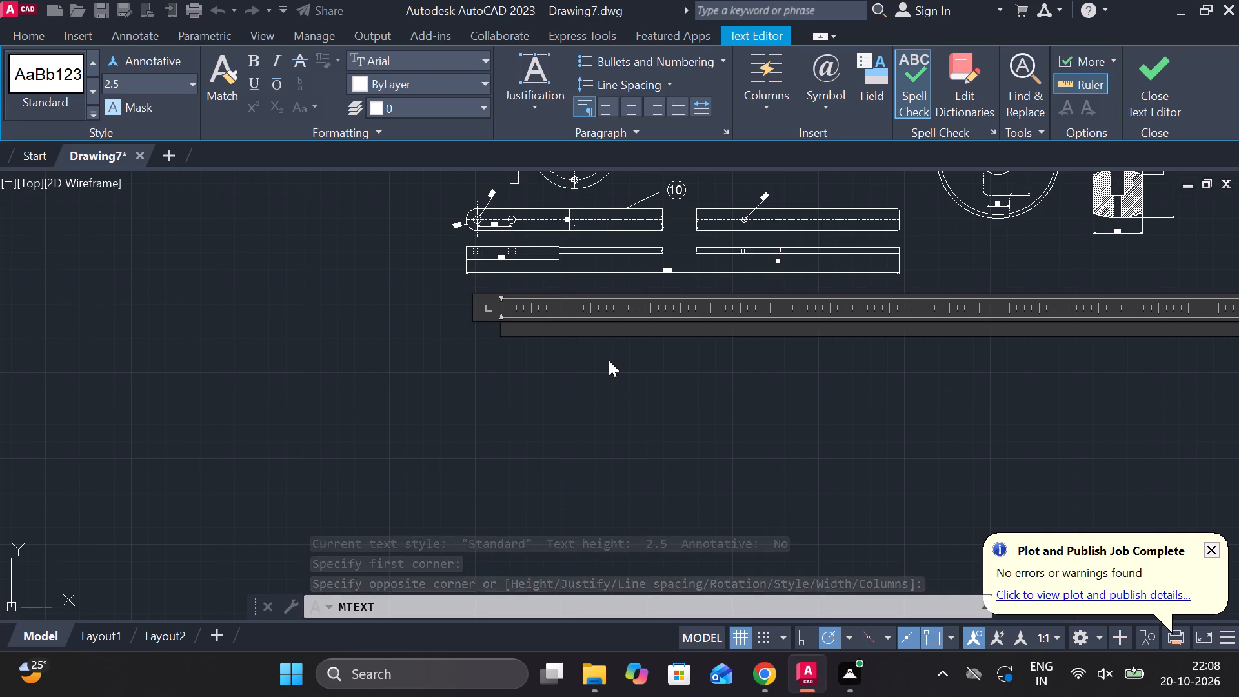
pyautogui.write('BO')
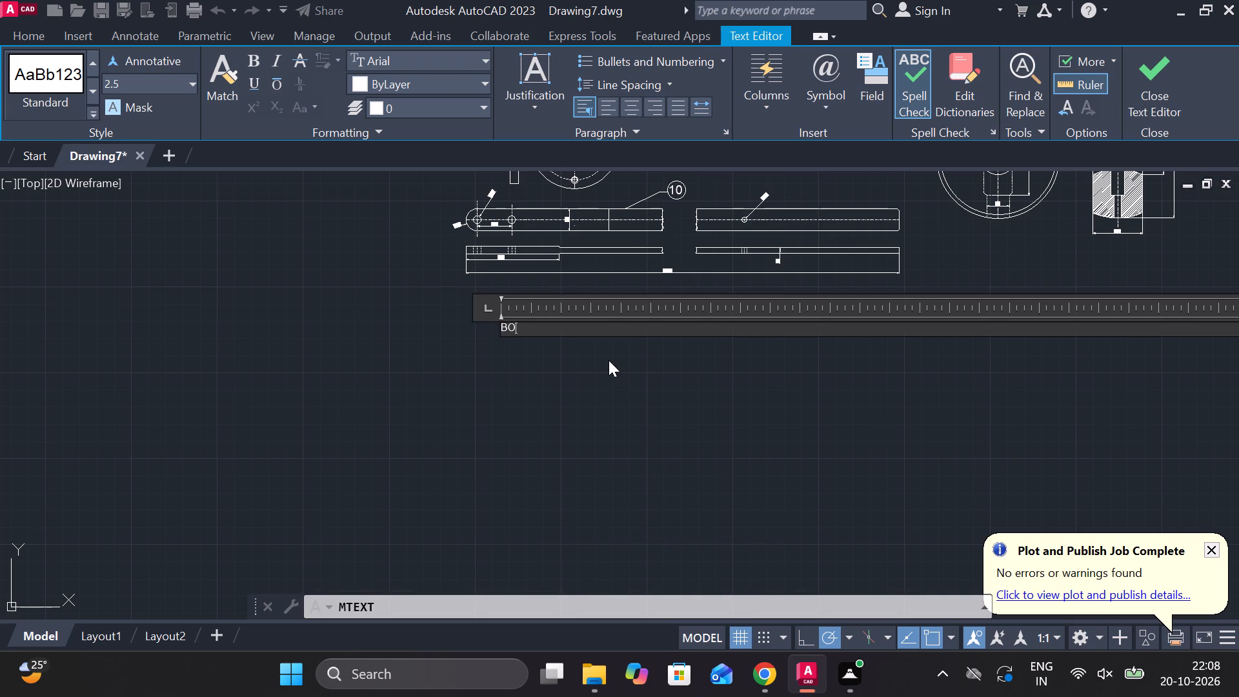
pyautogui.write('DY')
pyautogui.press('Return')
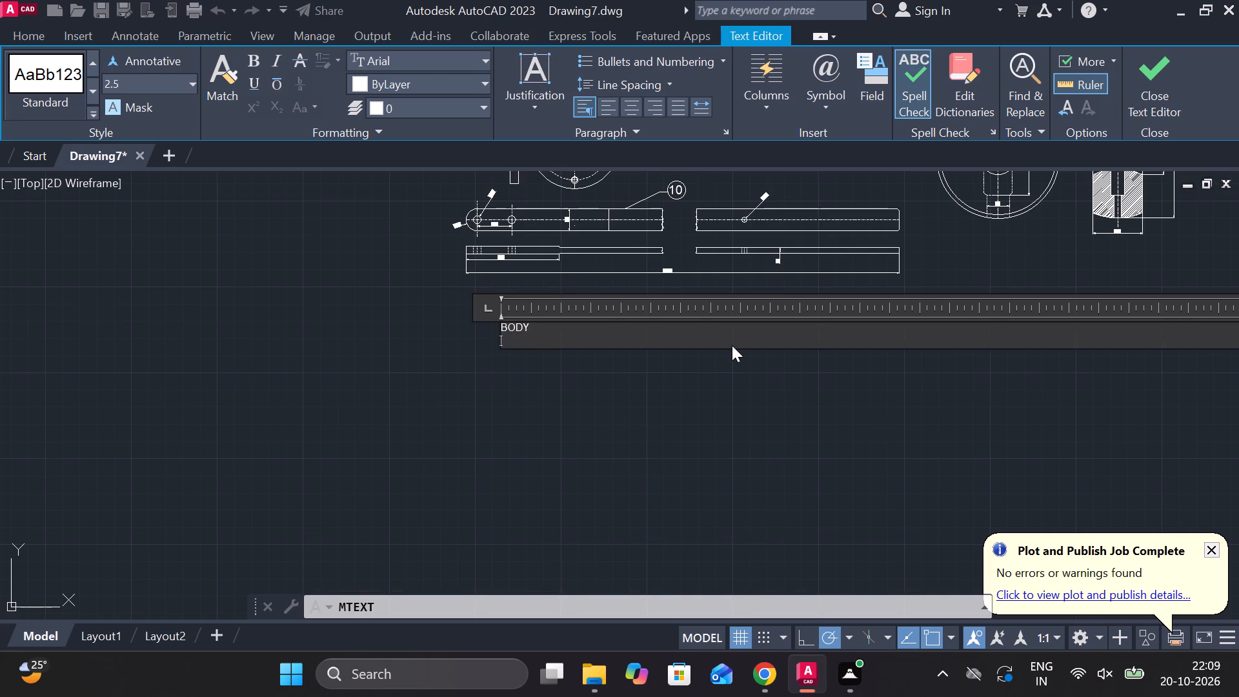
pyautogui.press('BackSpace')
pyautogui.click(1176, 83)
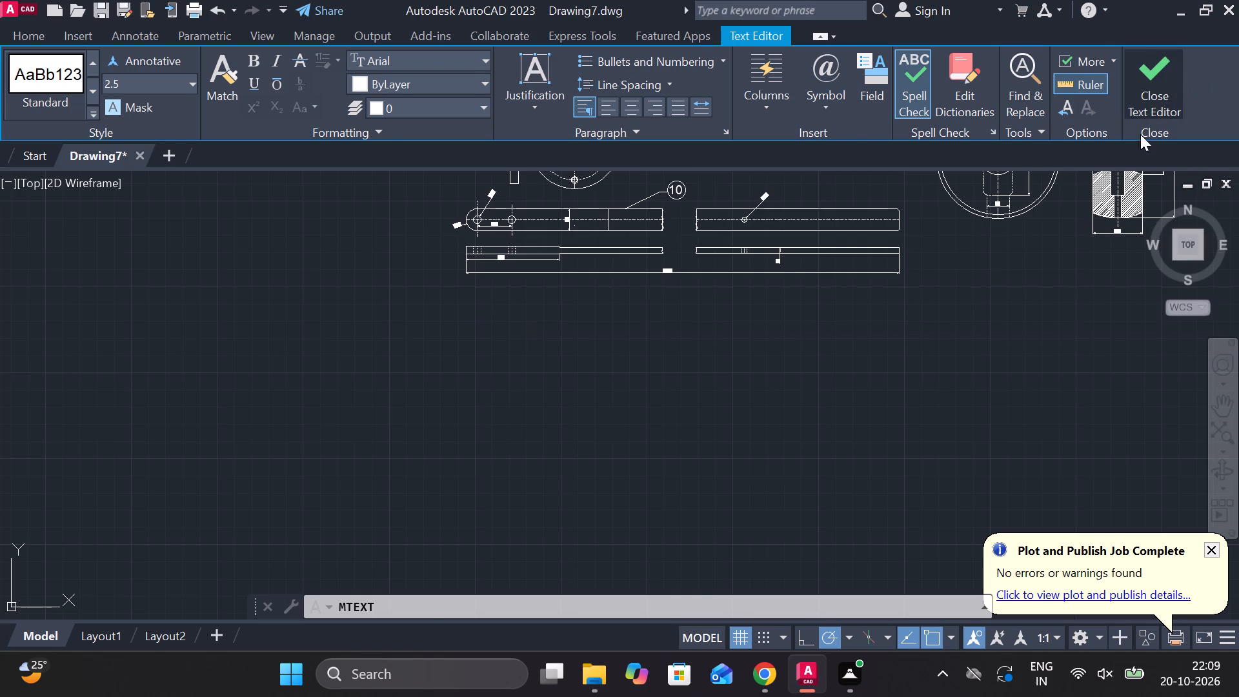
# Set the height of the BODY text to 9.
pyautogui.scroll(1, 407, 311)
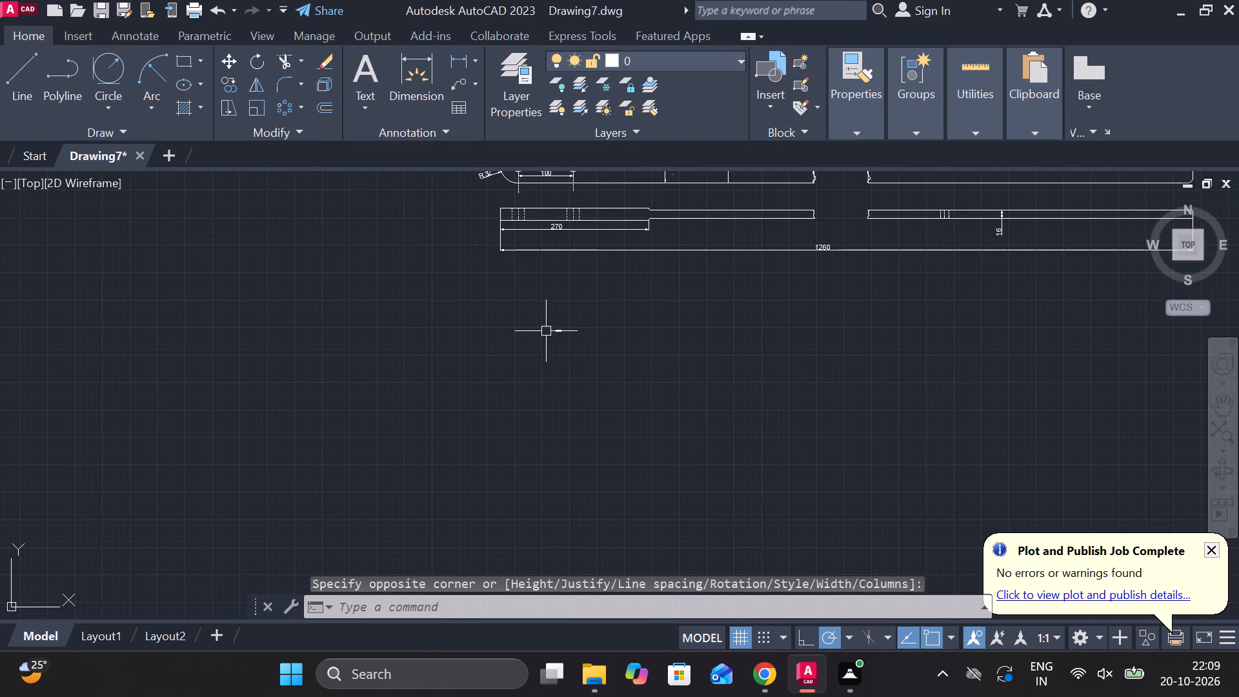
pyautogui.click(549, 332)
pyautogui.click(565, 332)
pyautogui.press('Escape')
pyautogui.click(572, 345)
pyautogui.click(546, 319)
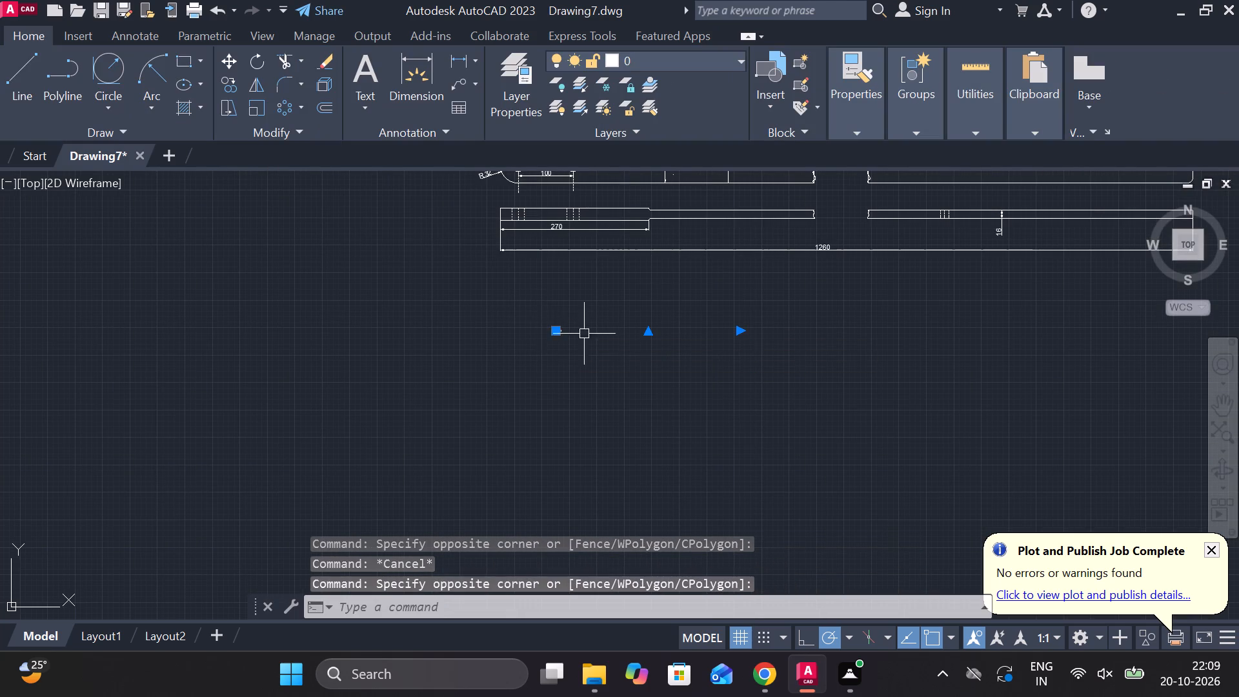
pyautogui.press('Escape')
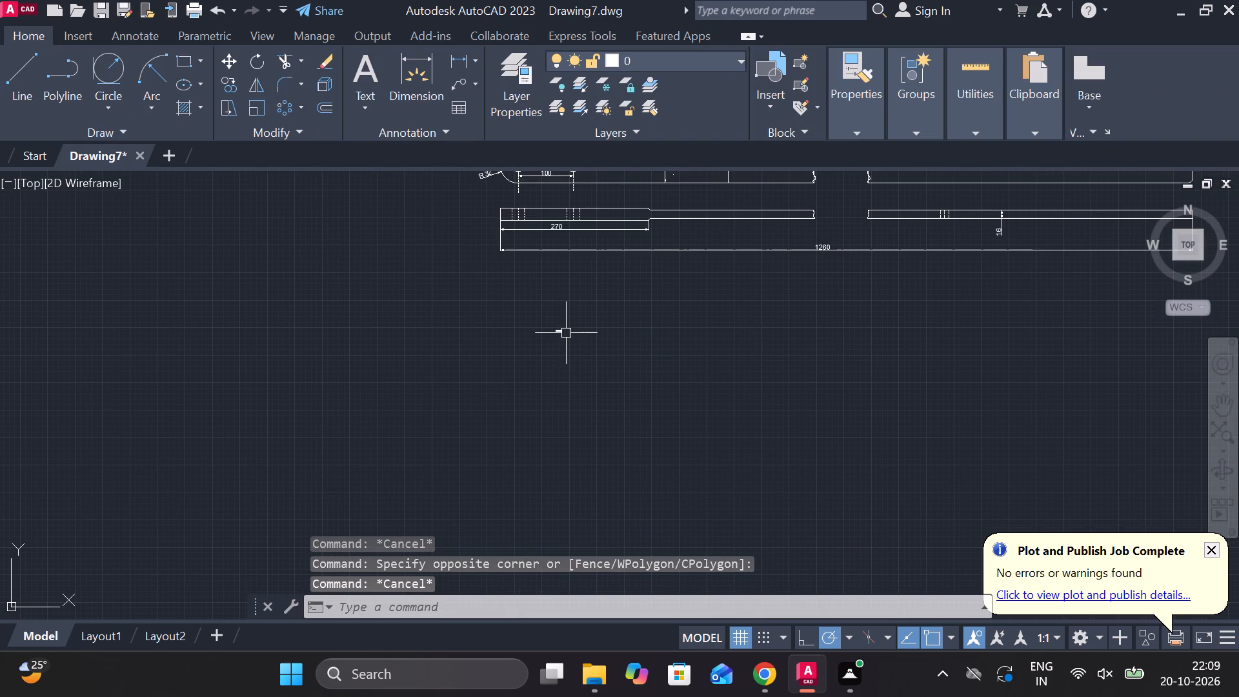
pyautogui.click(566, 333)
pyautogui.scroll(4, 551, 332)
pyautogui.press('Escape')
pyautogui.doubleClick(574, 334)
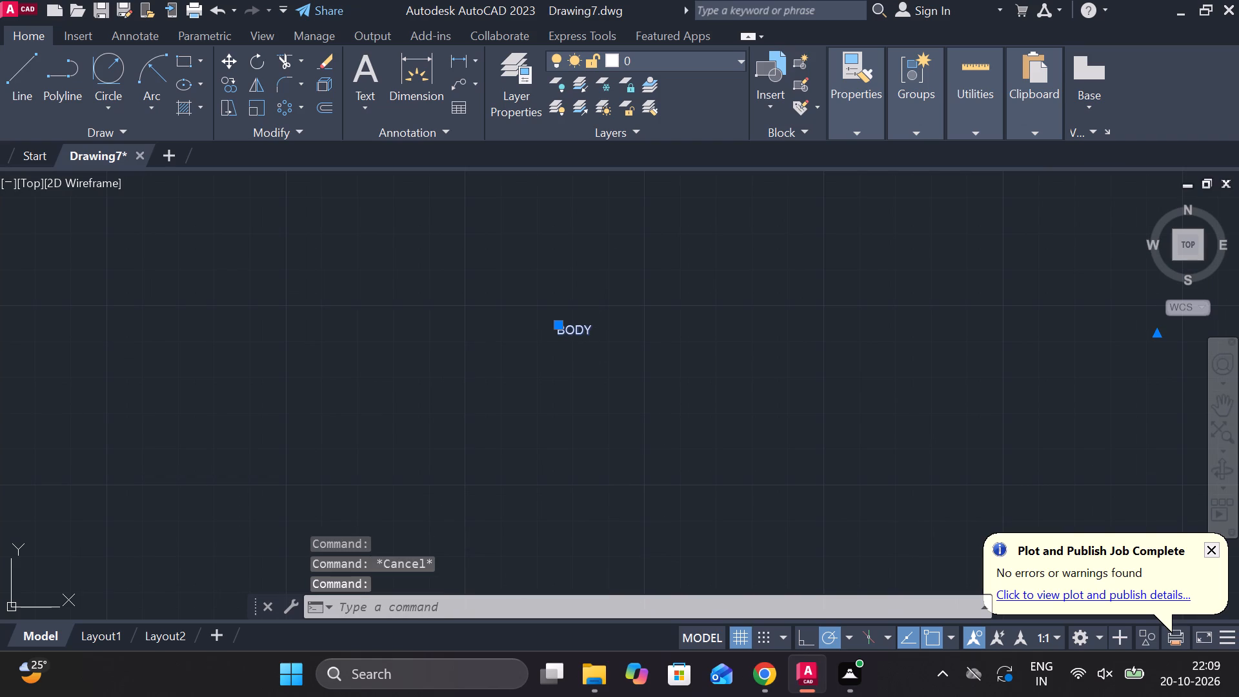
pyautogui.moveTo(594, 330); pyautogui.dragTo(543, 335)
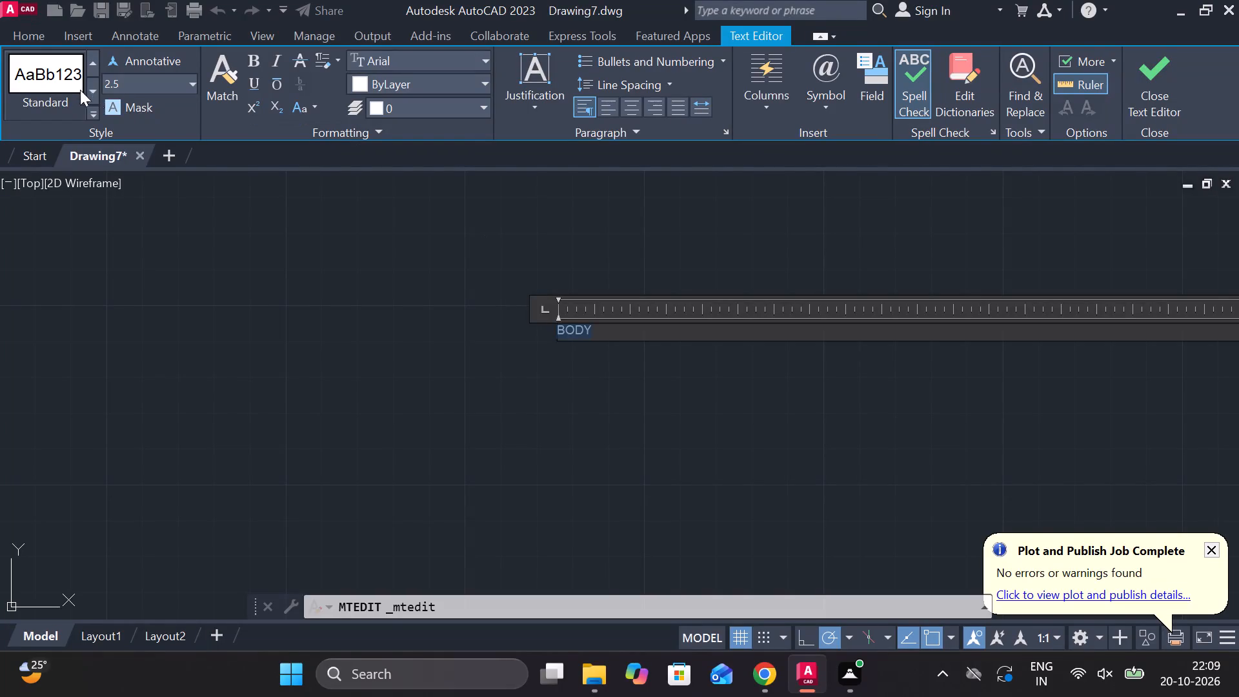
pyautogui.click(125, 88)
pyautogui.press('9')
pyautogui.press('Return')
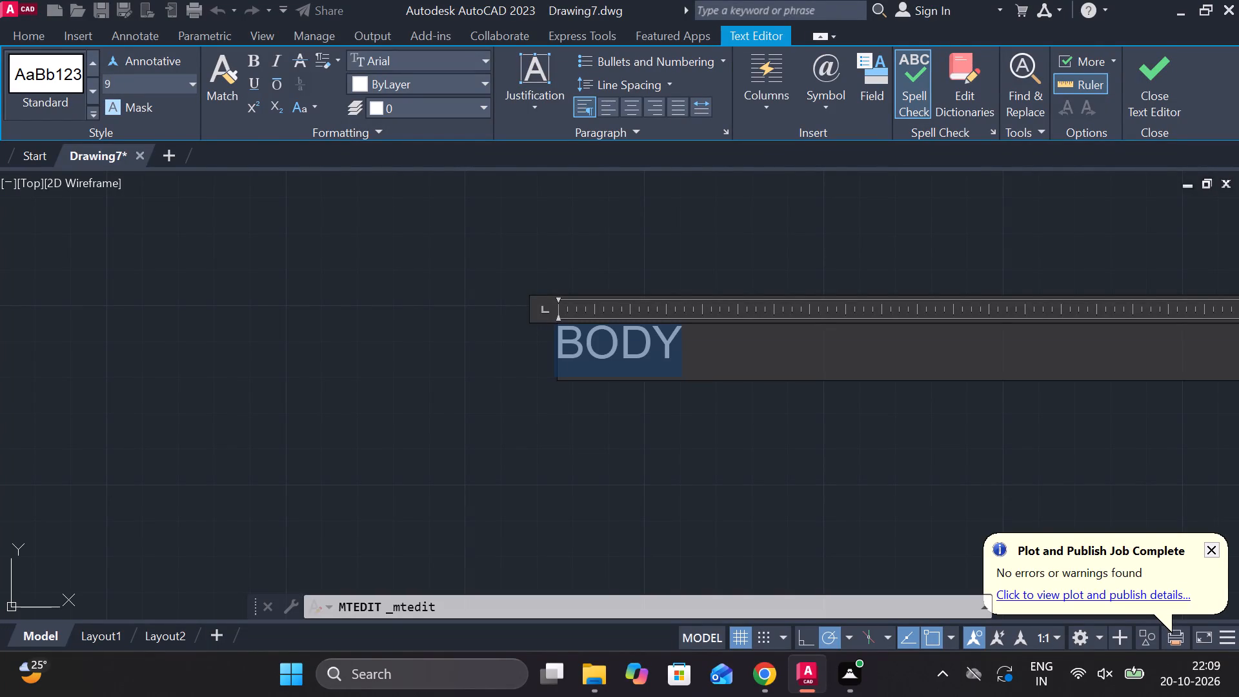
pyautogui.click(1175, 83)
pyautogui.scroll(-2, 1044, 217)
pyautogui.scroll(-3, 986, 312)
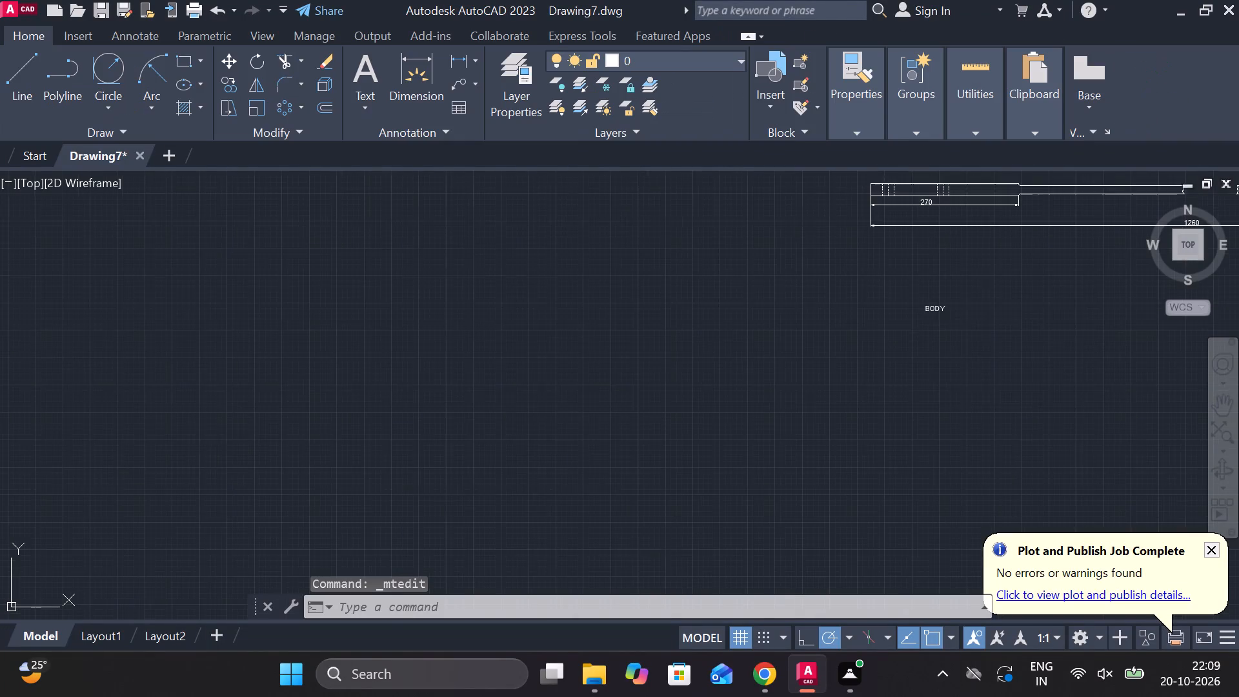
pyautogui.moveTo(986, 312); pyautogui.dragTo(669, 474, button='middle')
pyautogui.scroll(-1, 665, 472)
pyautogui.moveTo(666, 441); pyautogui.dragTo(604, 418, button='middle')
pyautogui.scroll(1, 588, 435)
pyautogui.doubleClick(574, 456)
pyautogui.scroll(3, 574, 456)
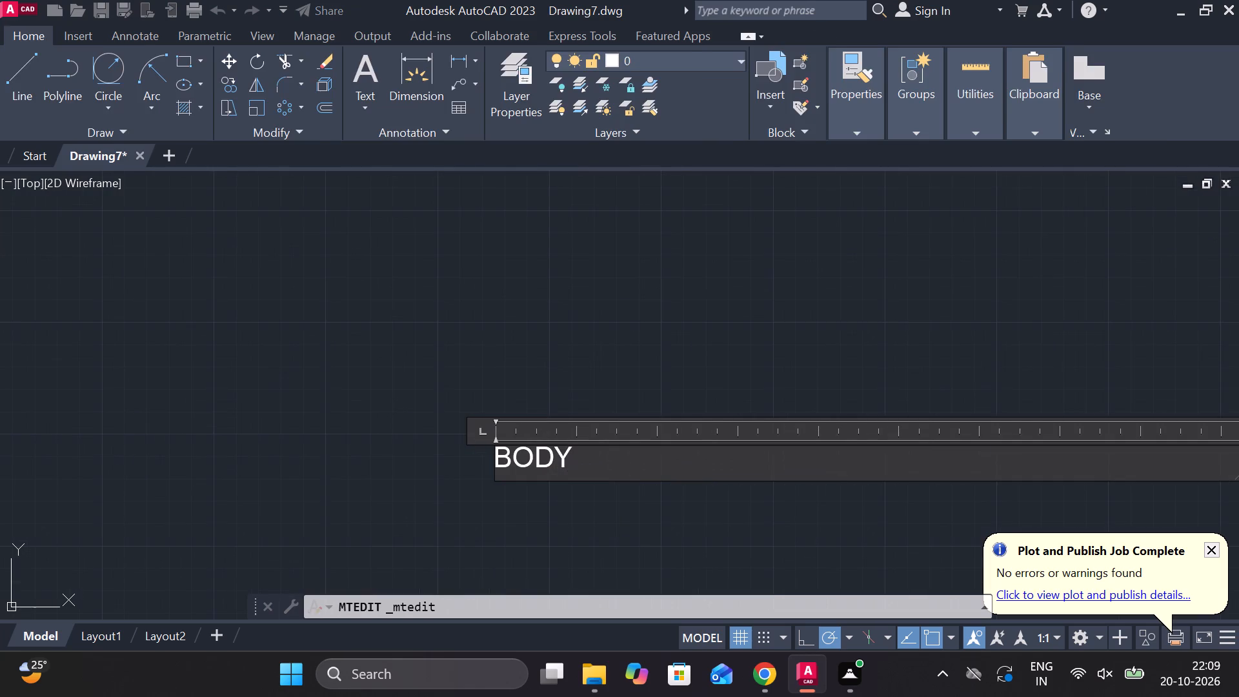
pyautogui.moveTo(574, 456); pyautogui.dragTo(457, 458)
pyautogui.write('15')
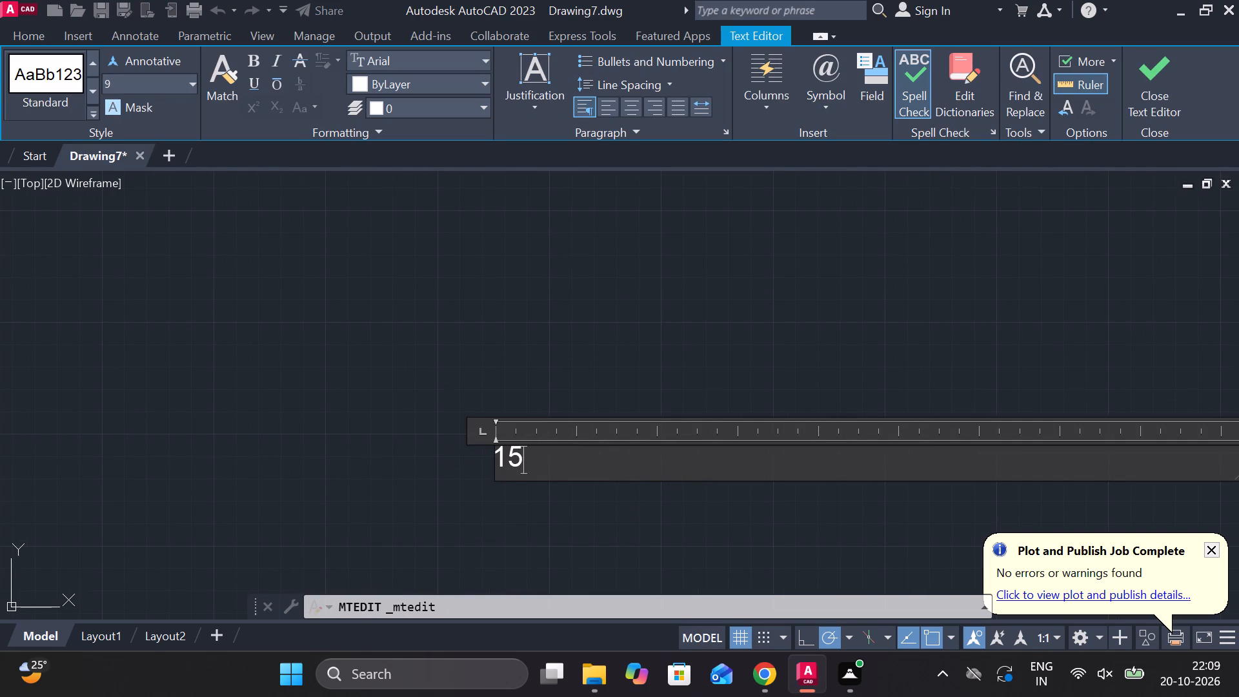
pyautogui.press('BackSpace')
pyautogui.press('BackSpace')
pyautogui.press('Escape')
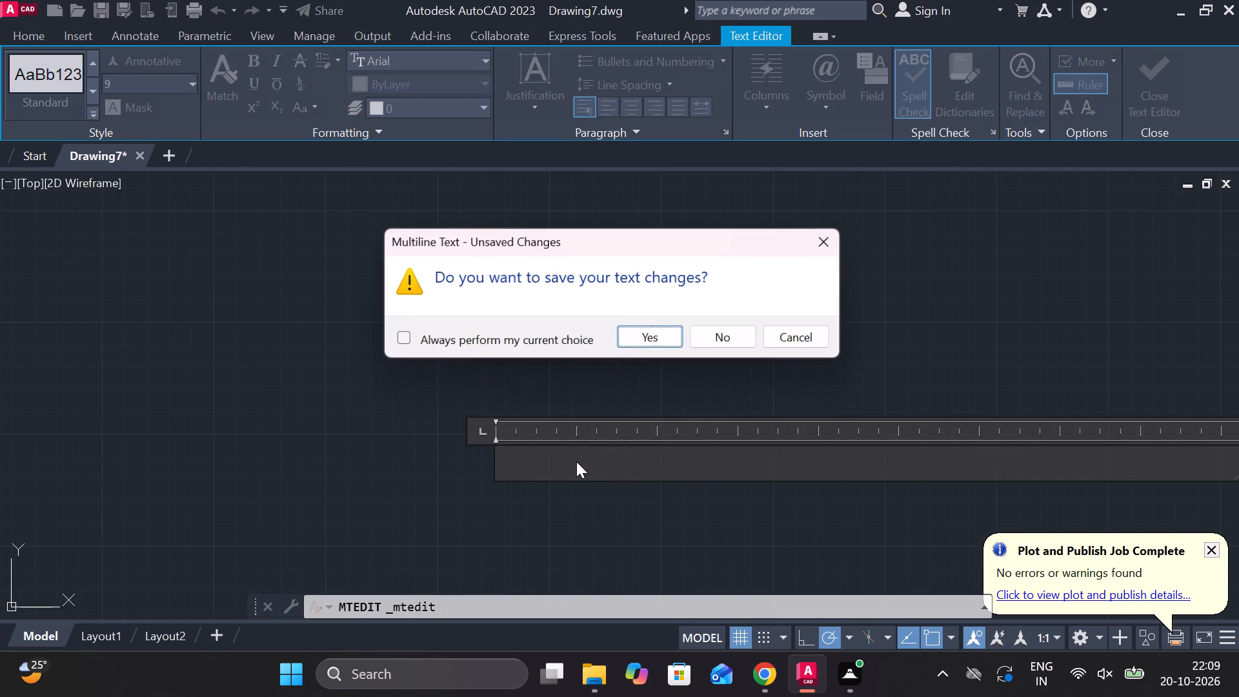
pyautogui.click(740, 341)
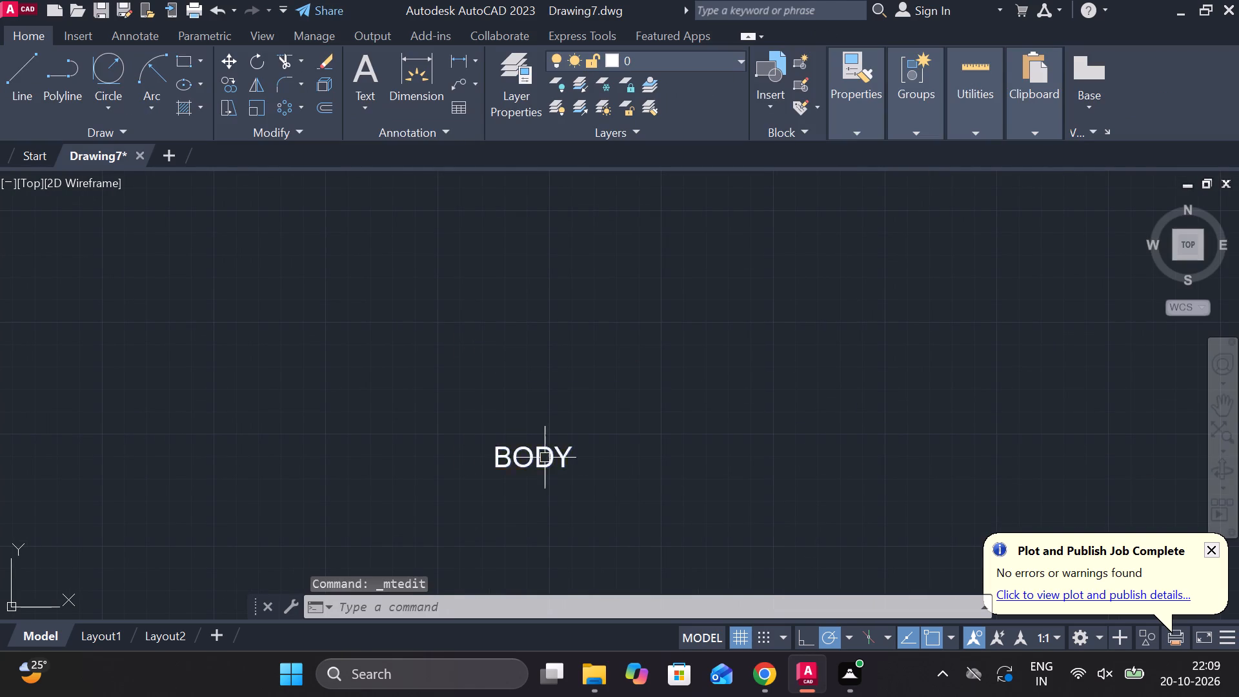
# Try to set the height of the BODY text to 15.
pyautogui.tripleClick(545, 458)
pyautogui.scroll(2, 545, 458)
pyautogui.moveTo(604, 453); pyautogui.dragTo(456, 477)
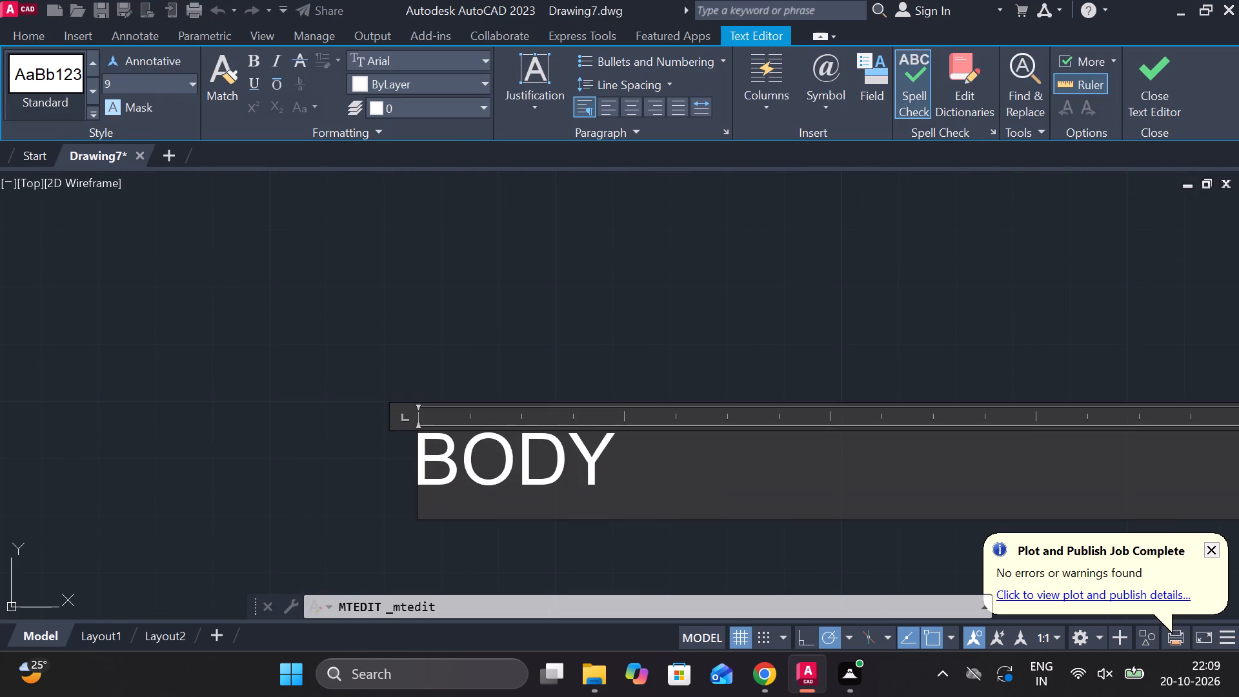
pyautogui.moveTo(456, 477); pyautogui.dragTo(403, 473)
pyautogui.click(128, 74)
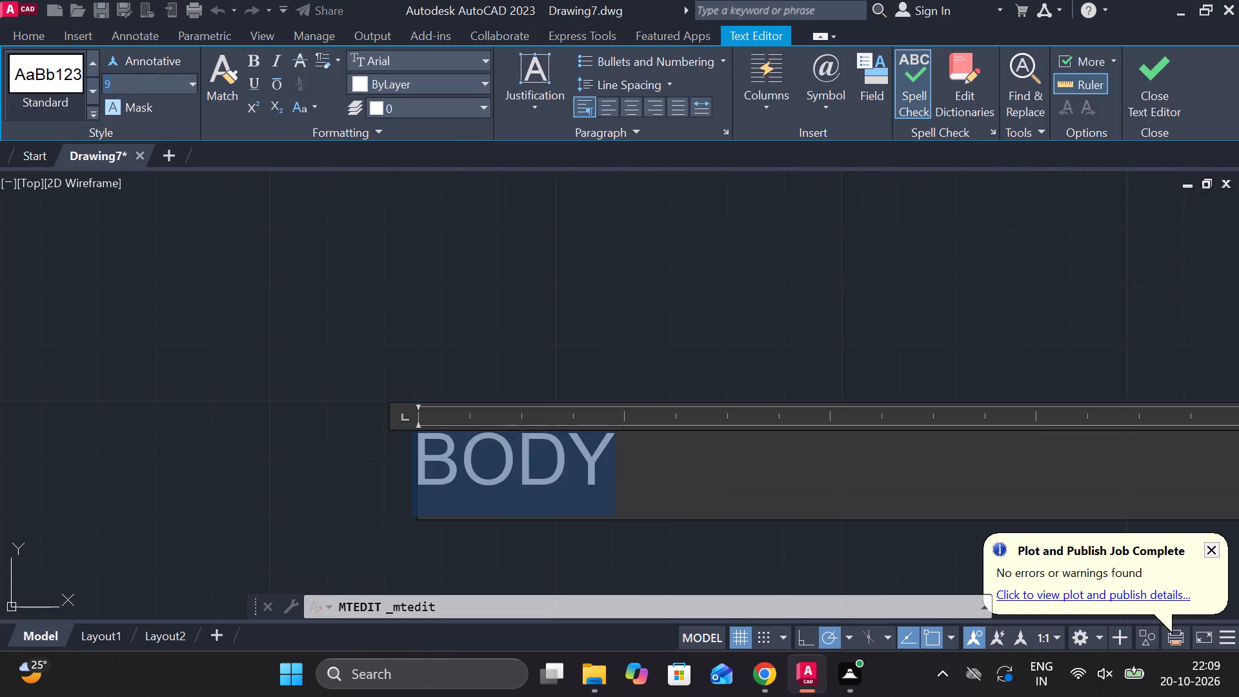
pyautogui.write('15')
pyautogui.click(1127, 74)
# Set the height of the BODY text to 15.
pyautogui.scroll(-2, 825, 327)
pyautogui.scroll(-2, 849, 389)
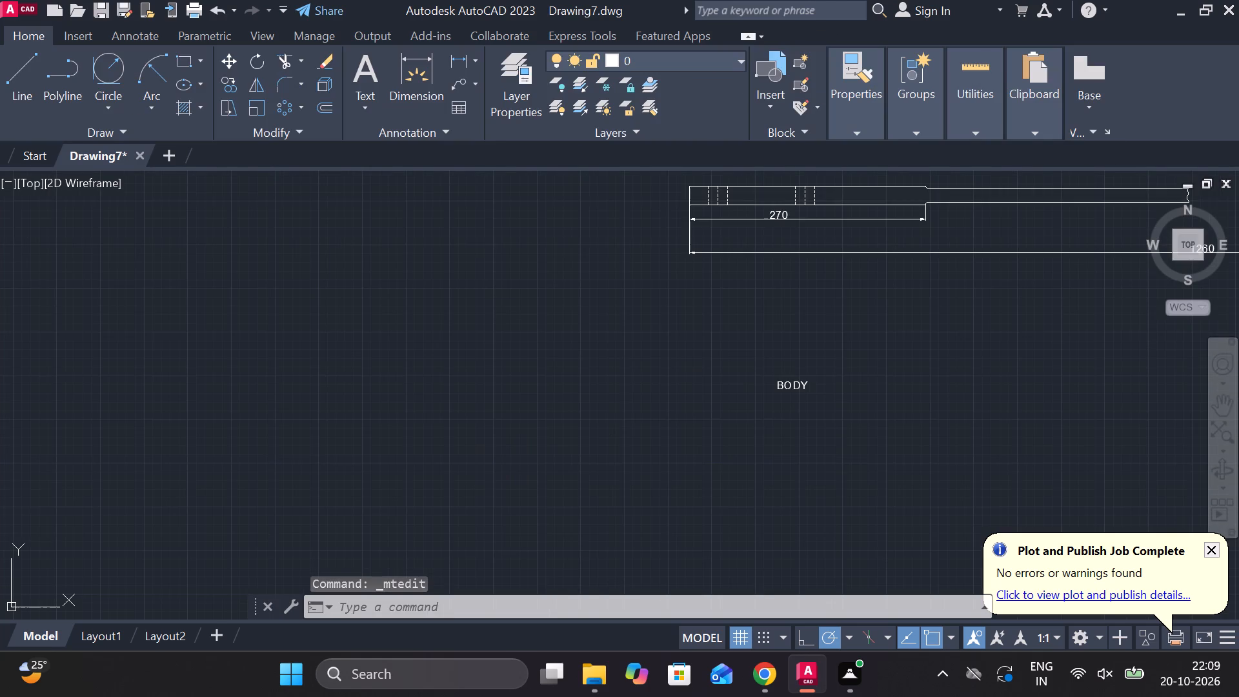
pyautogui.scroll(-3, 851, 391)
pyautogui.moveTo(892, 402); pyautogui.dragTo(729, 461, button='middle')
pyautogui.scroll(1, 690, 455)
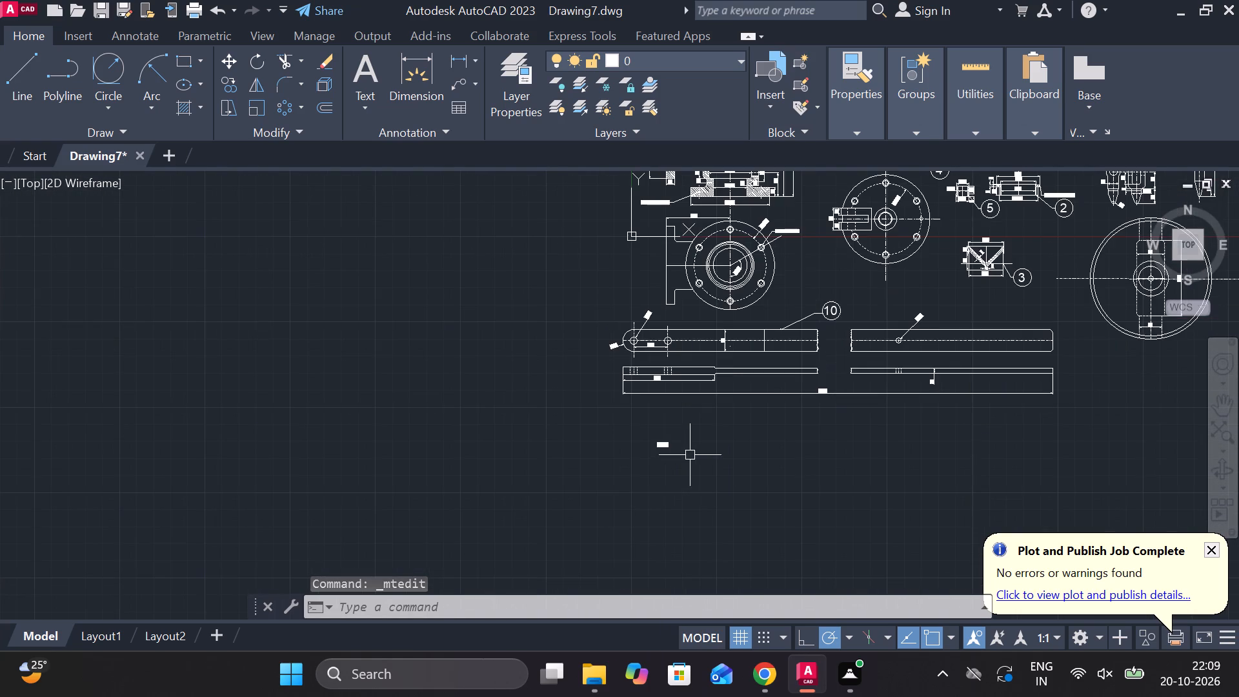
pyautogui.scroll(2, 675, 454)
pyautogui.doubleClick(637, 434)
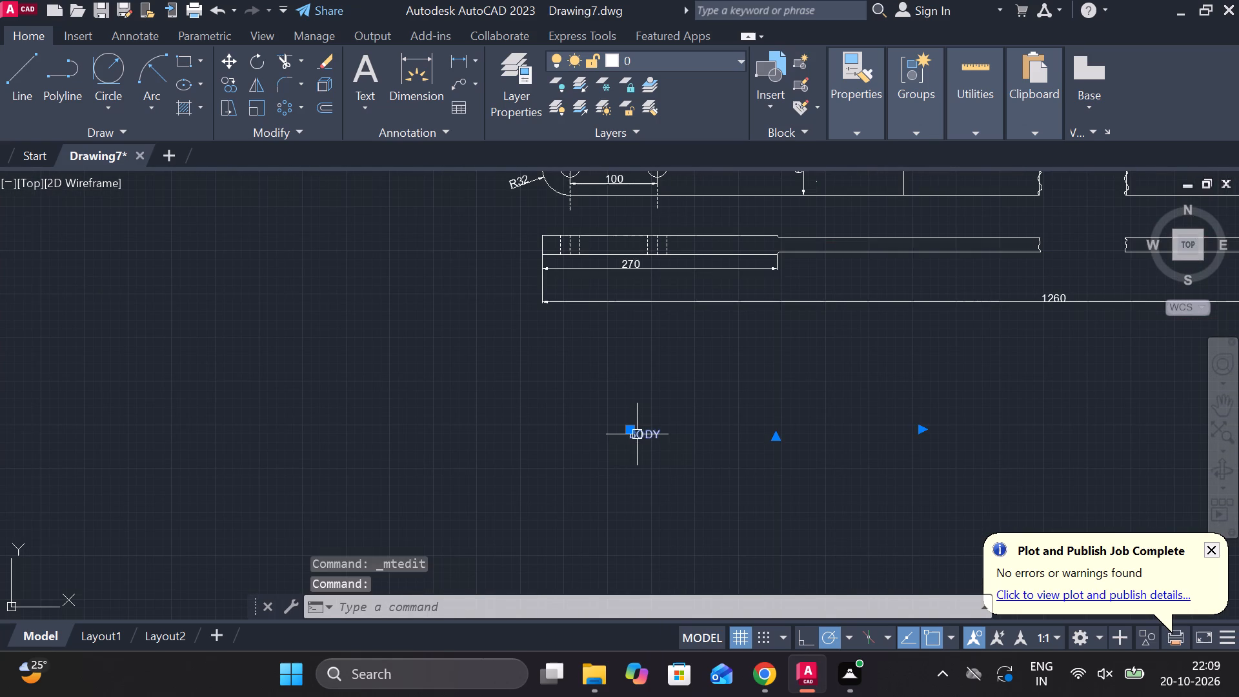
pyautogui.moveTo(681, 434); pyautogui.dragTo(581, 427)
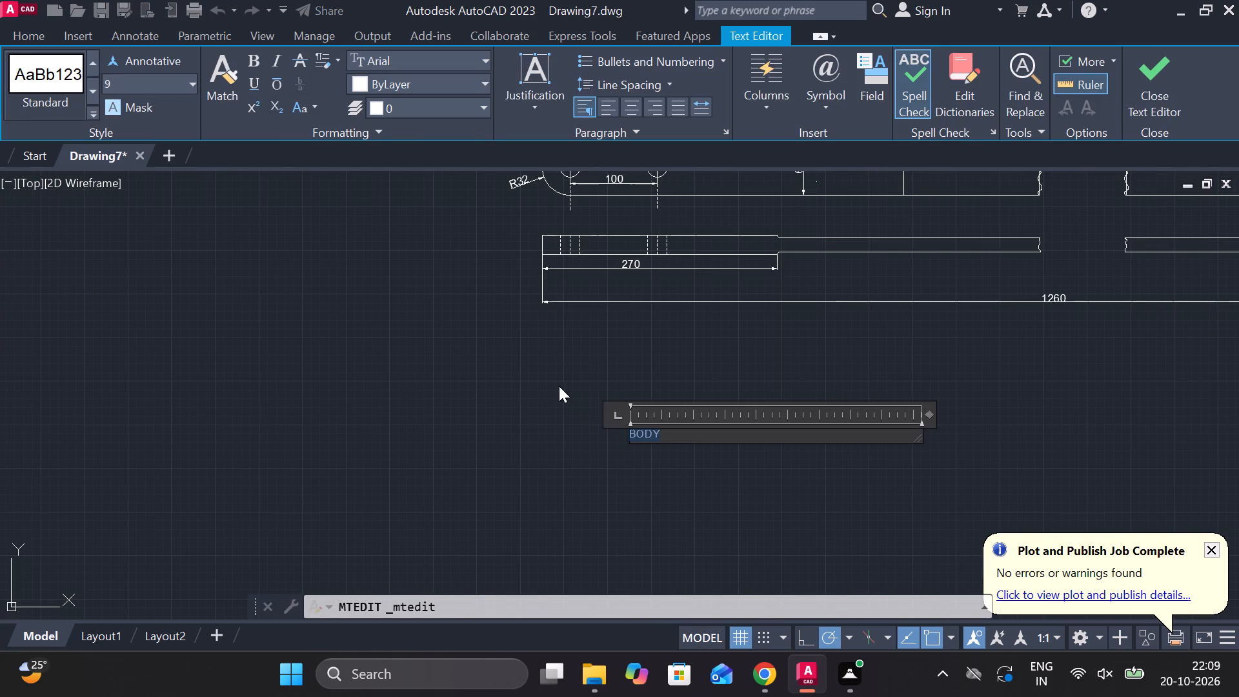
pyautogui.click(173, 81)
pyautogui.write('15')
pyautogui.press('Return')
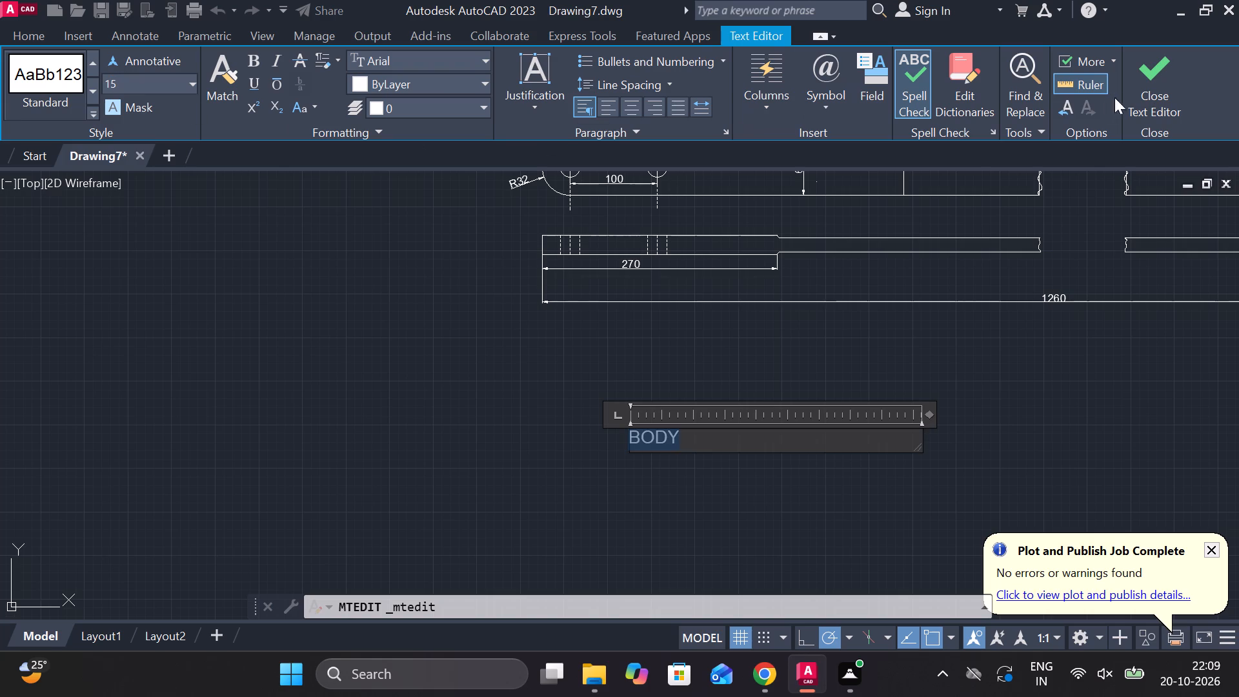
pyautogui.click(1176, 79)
# Set the height of the BODY text to 20.
pyautogui.scroll(-1, 818, 389)
pyautogui.moveTo(818, 389); pyautogui.dragTo(725, 416, button='middle')
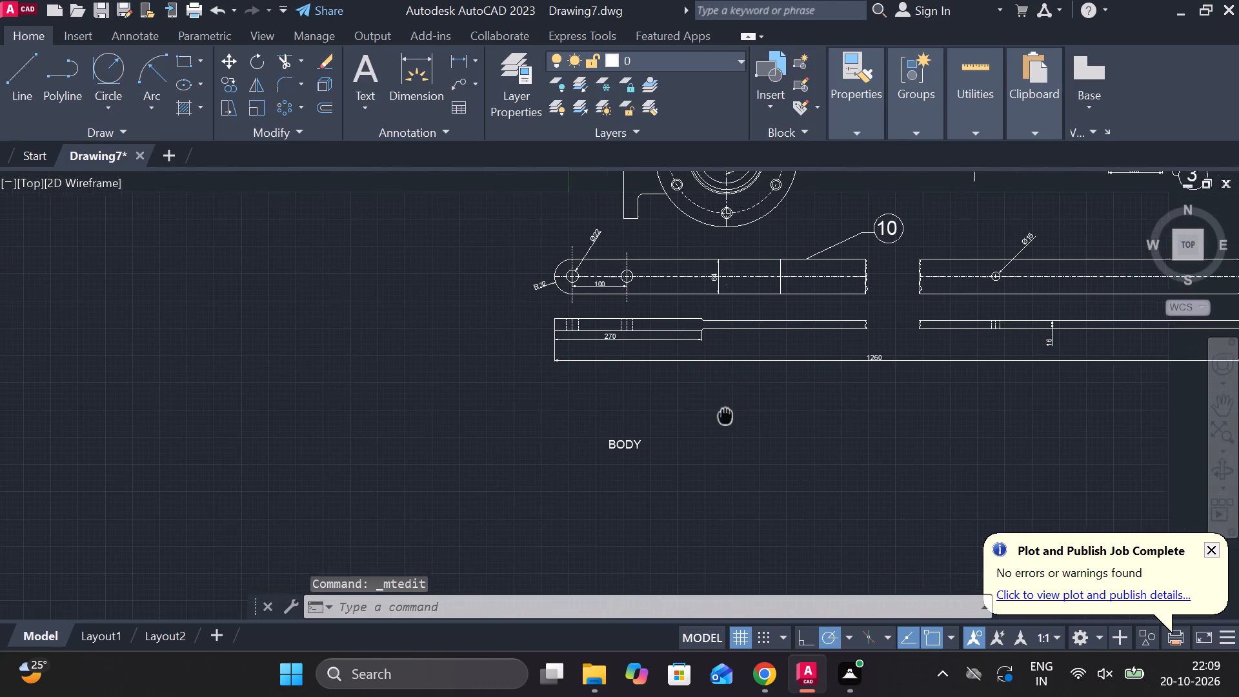
pyautogui.scroll(-1, 663, 443)
pyautogui.moveTo(782, 460); pyautogui.dragTo(614, 529, button='middle')
pyautogui.moveTo(578, 512); pyautogui.dragTo(701, 434, button='middle')
pyautogui.scroll(1, 565, 428)
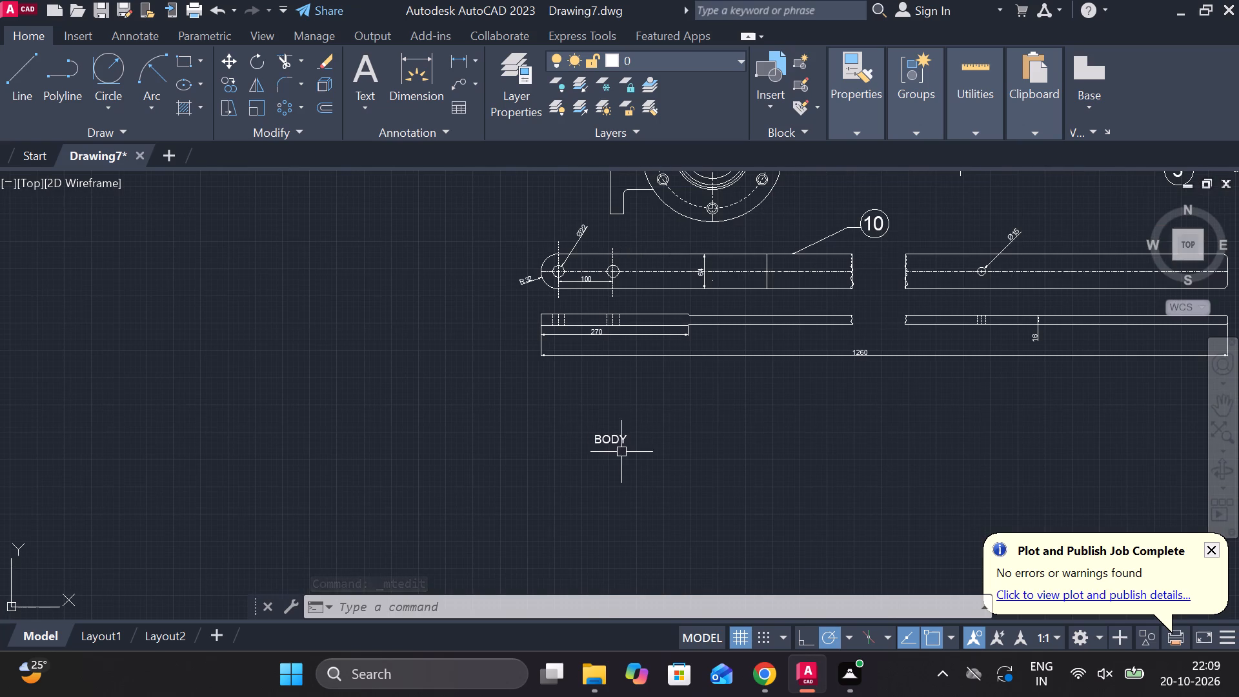
pyautogui.doubleClick(616, 441)
pyautogui.scroll(2, 616, 441)
pyautogui.moveTo(647, 438); pyautogui.dragTo(531, 434)
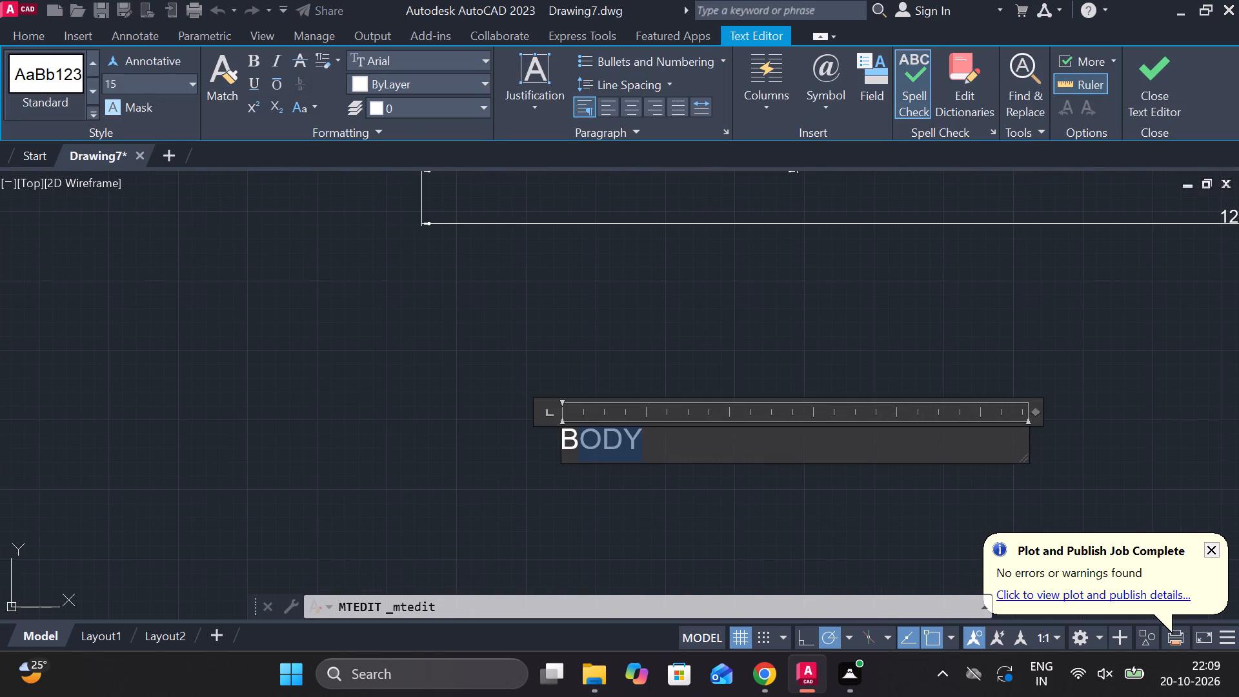
pyautogui.moveTo(531, 434); pyautogui.dragTo(523, 434)
pyautogui.click(165, 81)
pyautogui.write('20')
pyautogui.press('Return')
pyautogui.click(1138, 75)
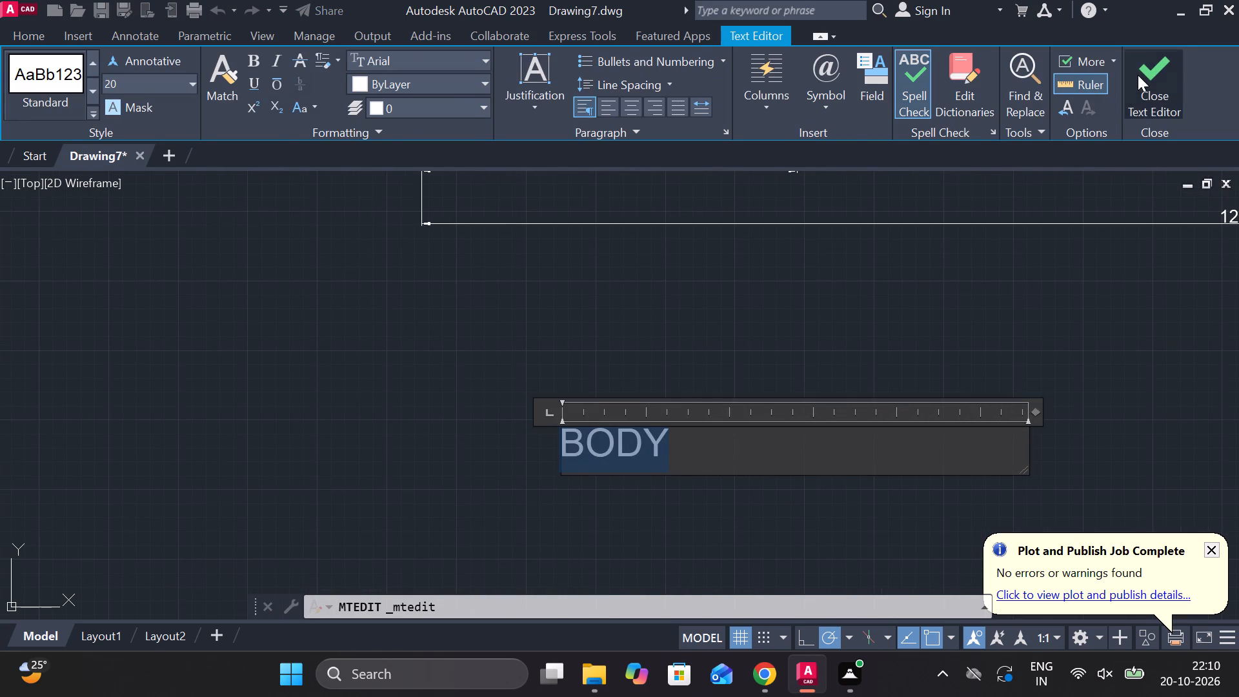
# Narrow the BODY text's frame to fit closely around the word.
pyautogui.doubleClick(578, 426)
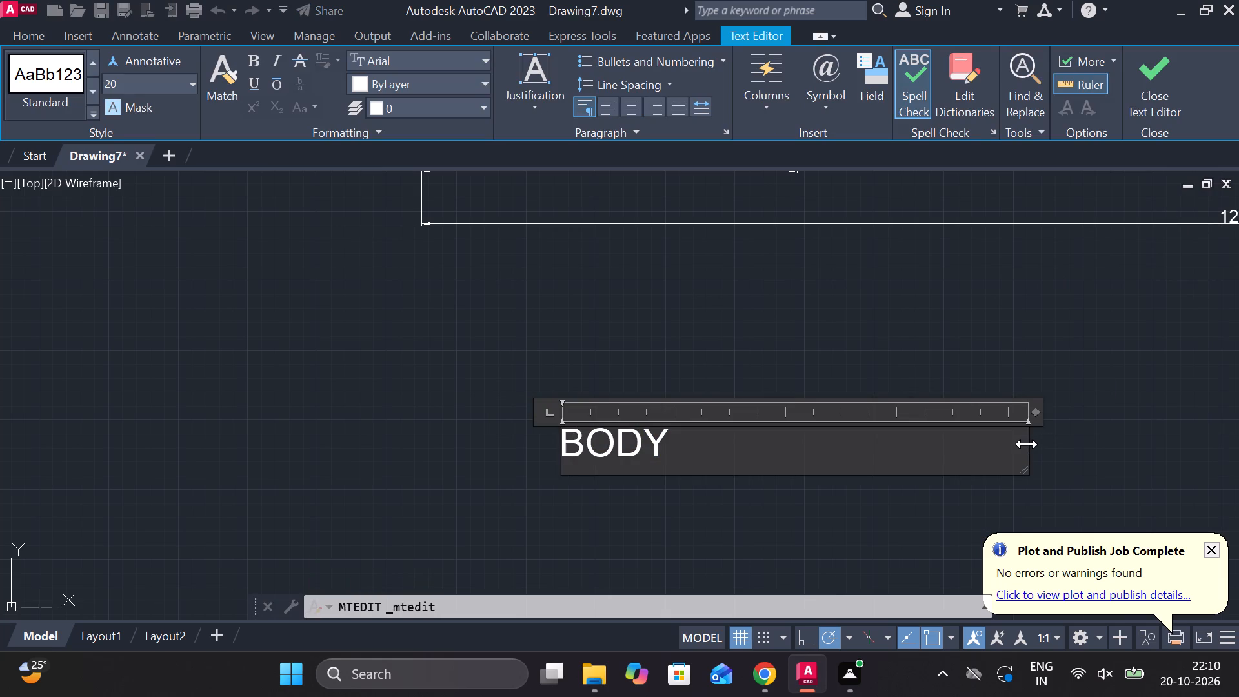
pyautogui.moveTo(1027, 444); pyautogui.dragTo(672, 443)
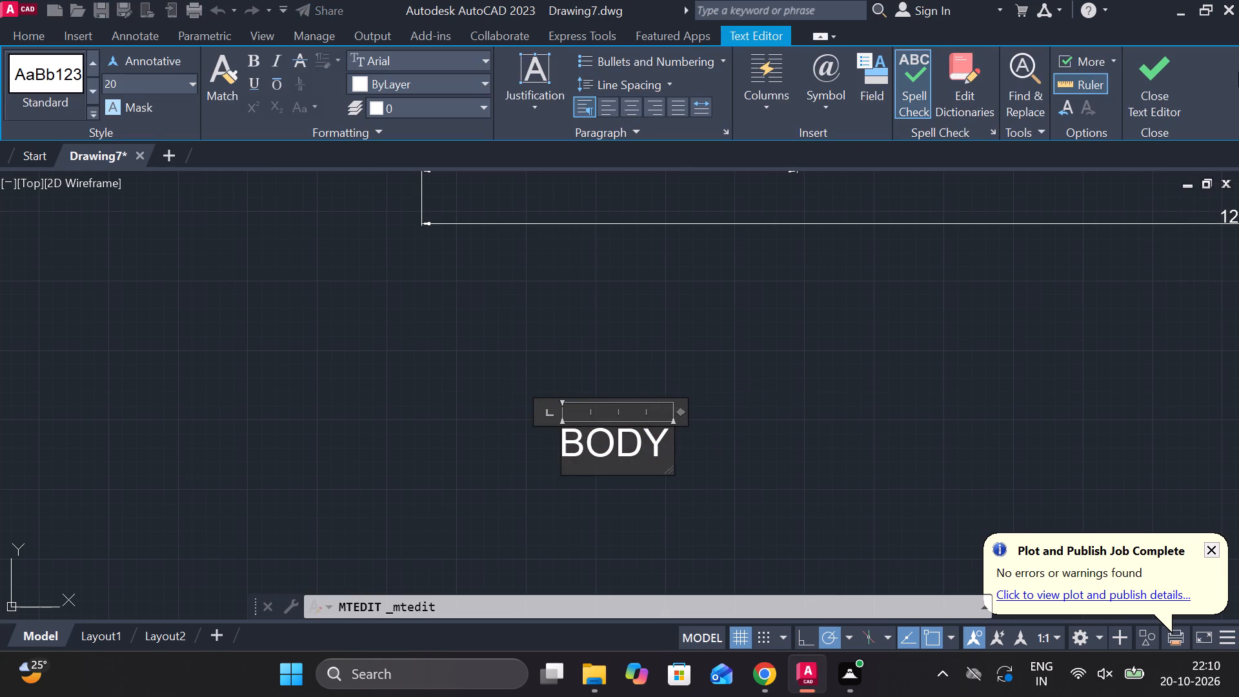
pyautogui.click(1145, 55)
# Copy the BODY text straight down four times to form a vertical column, with the first copy about 61 units below the original.
pyautogui.scroll(-1, 978, 396)
pyautogui.moveTo(935, 416); pyautogui.dragTo(890, 298, button='middle')
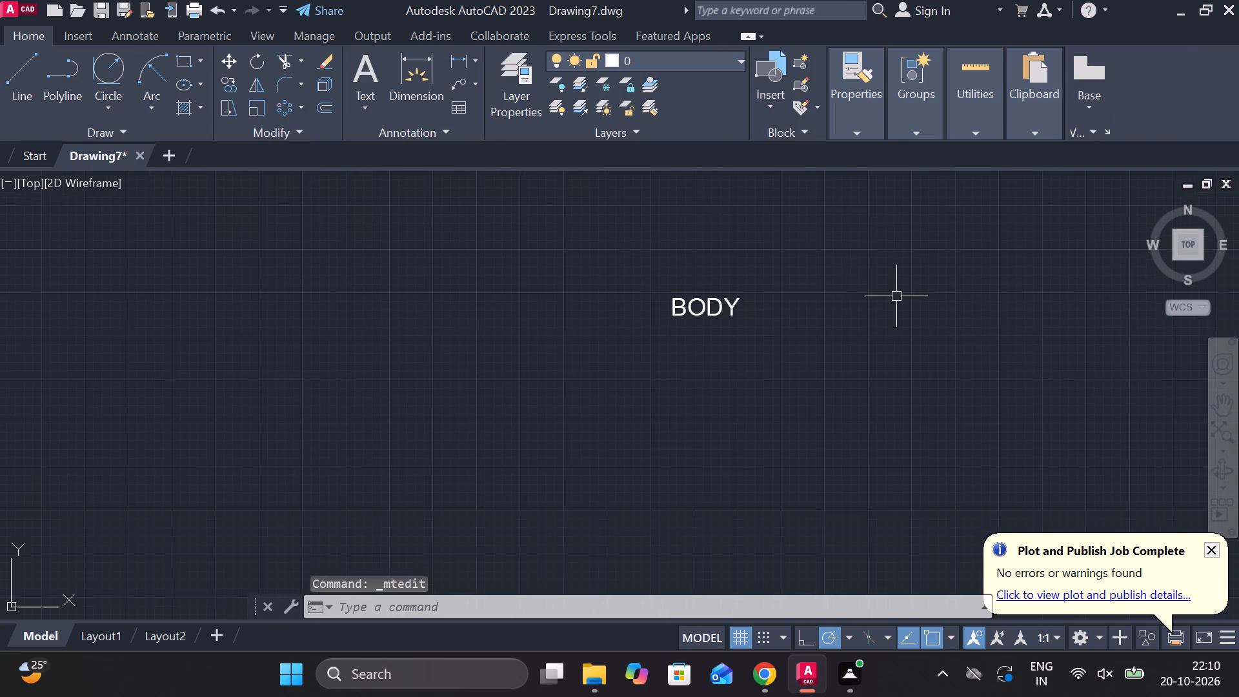
pyautogui.scroll(1, 691, 319)
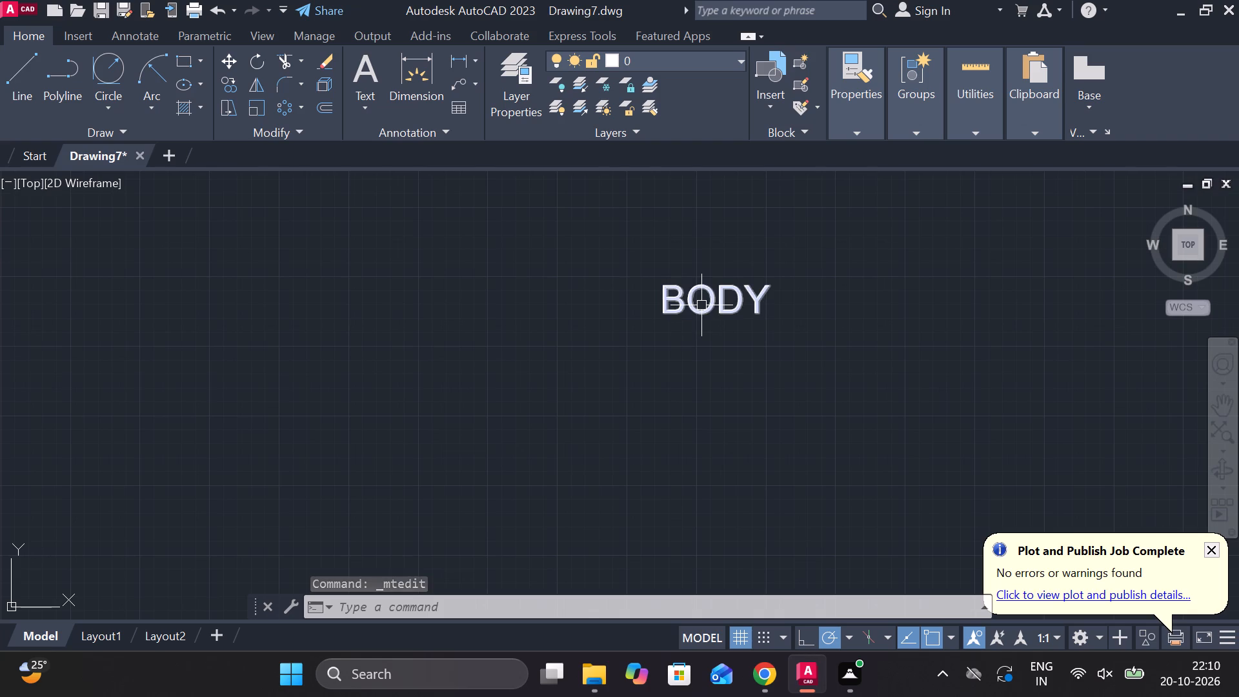
pyautogui.click(701, 305)
pyautogui.write('CO')
pyautogui.press('Return')
pyautogui.click(872, 313)
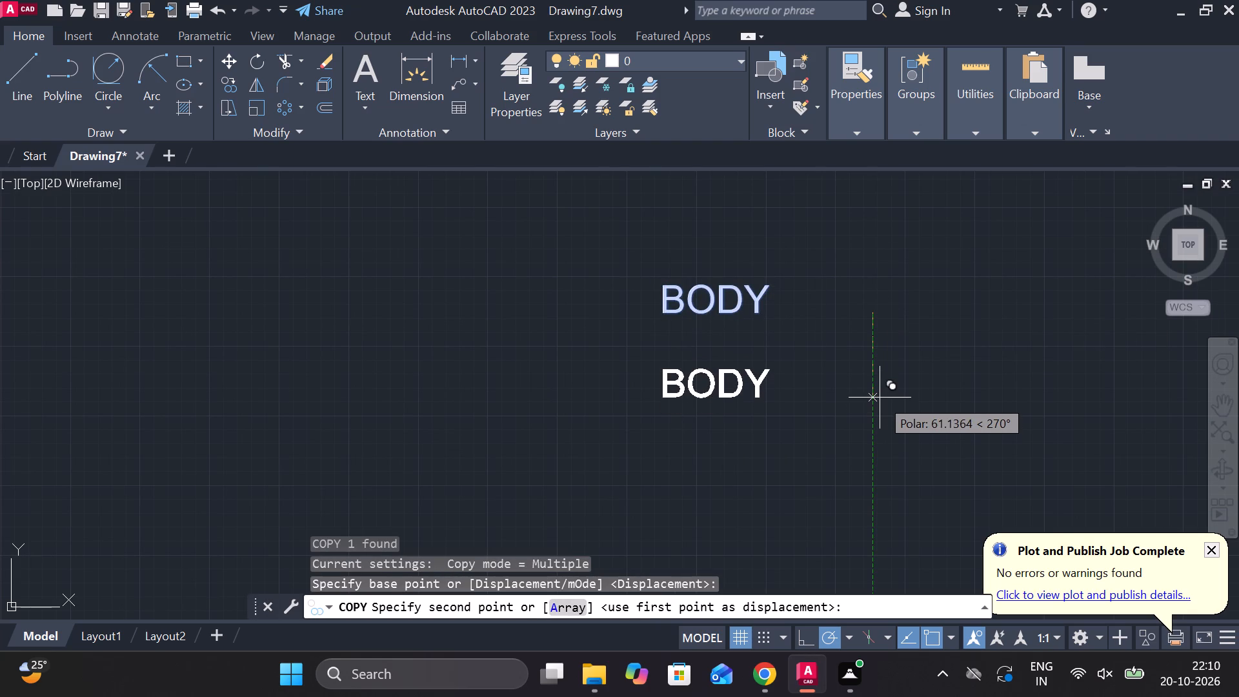
pyautogui.click(880, 398)
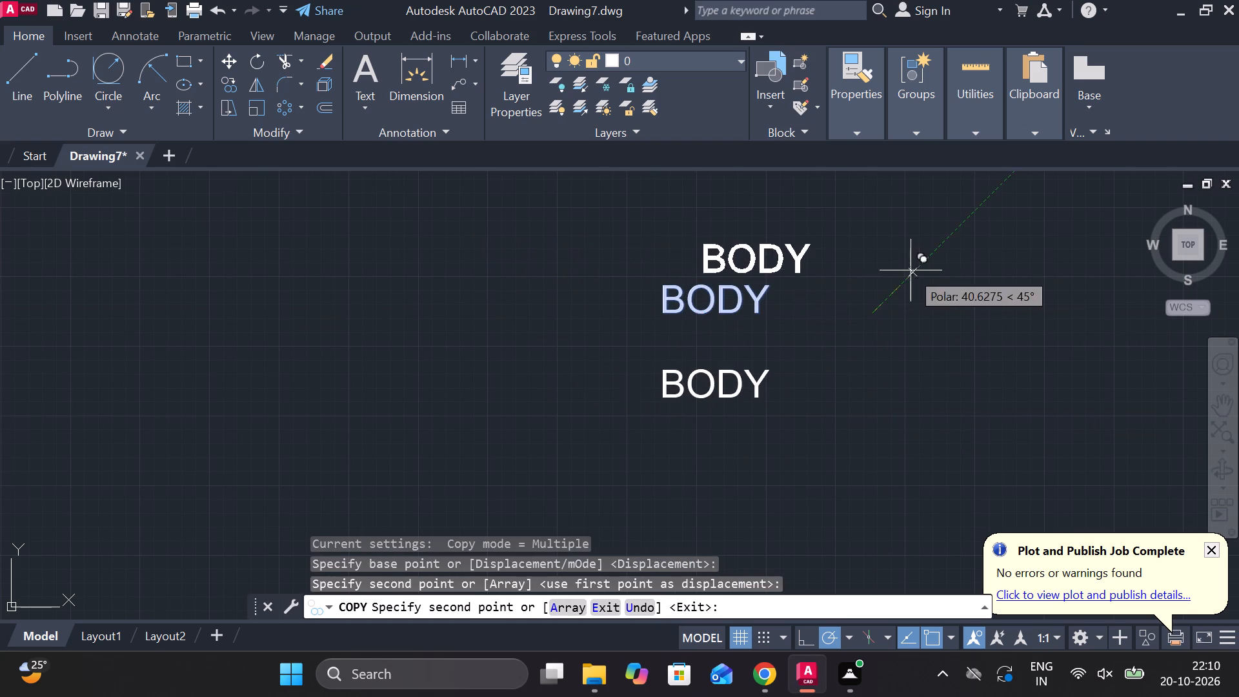
pyautogui.moveTo(909, 423); pyautogui.dragTo(878, 296, button='middle')
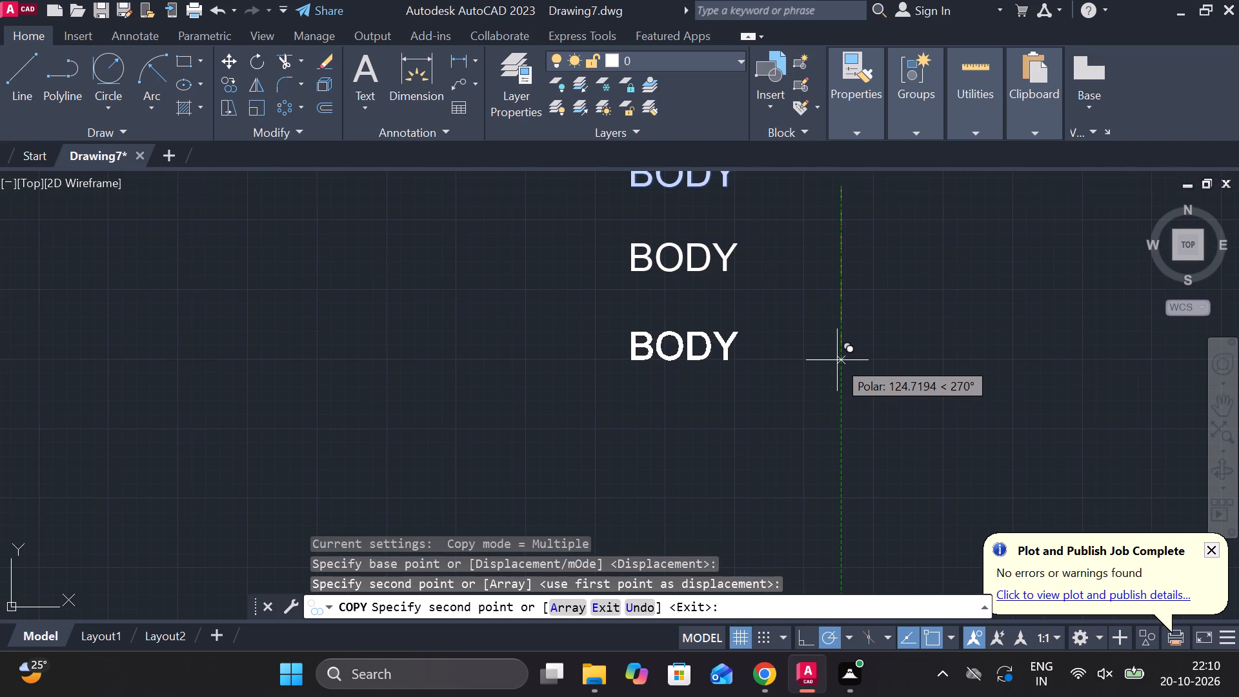
pyautogui.click(837, 360)
pyautogui.click(836, 450)
pyautogui.moveTo(836, 450); pyautogui.dragTo(829, 404, button='middle')
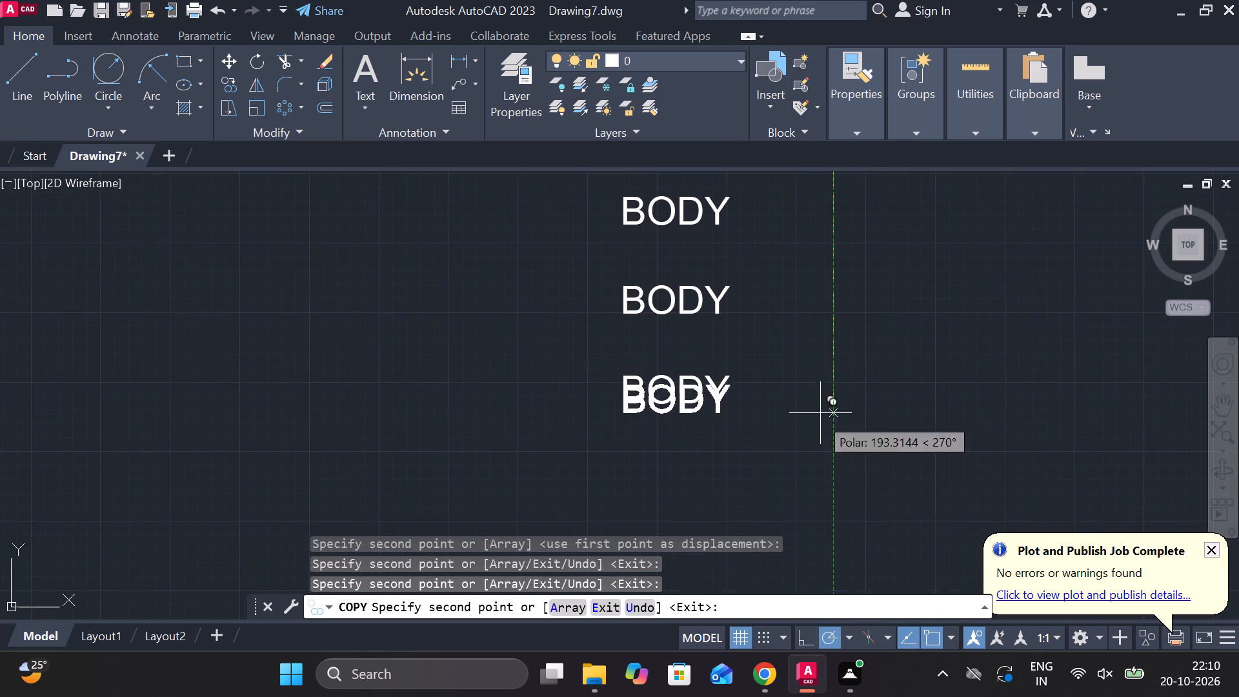
pyautogui.moveTo(821, 476); pyautogui.dragTo(817, 394, button='middle')
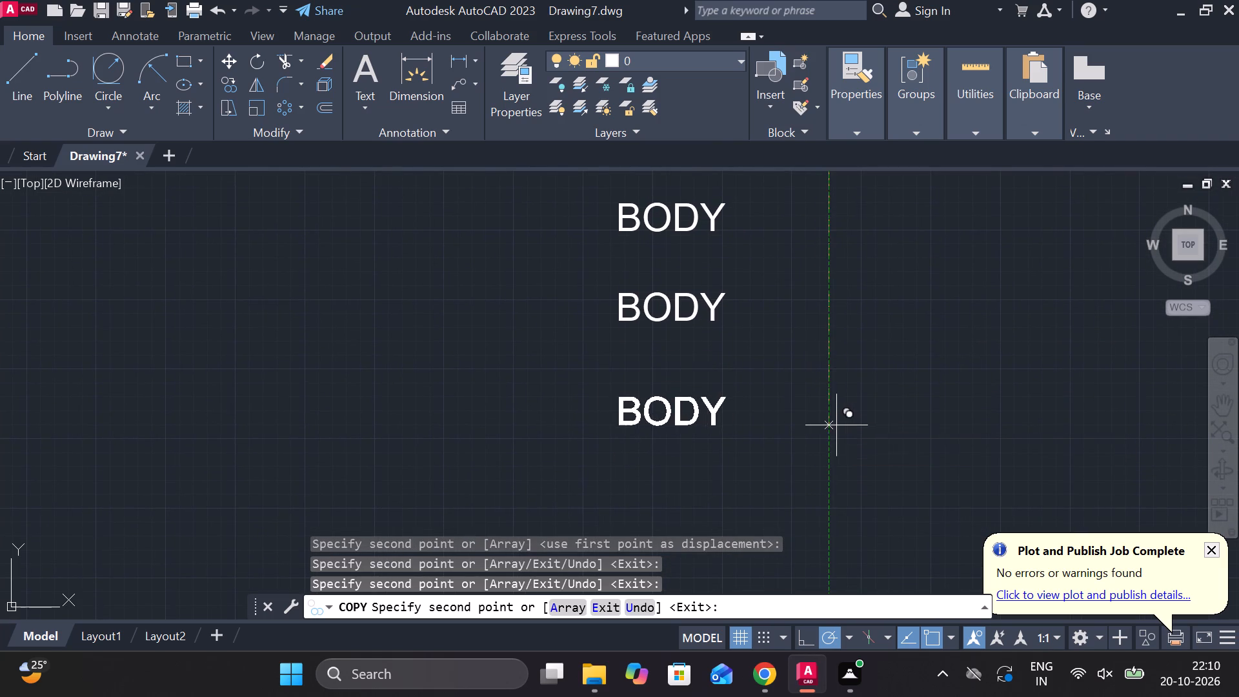
pyautogui.click(833, 423)
# Place five more copies of the BODY text as a second vertical column to the left of the first.
pyautogui.scroll(-1, 898, 432)
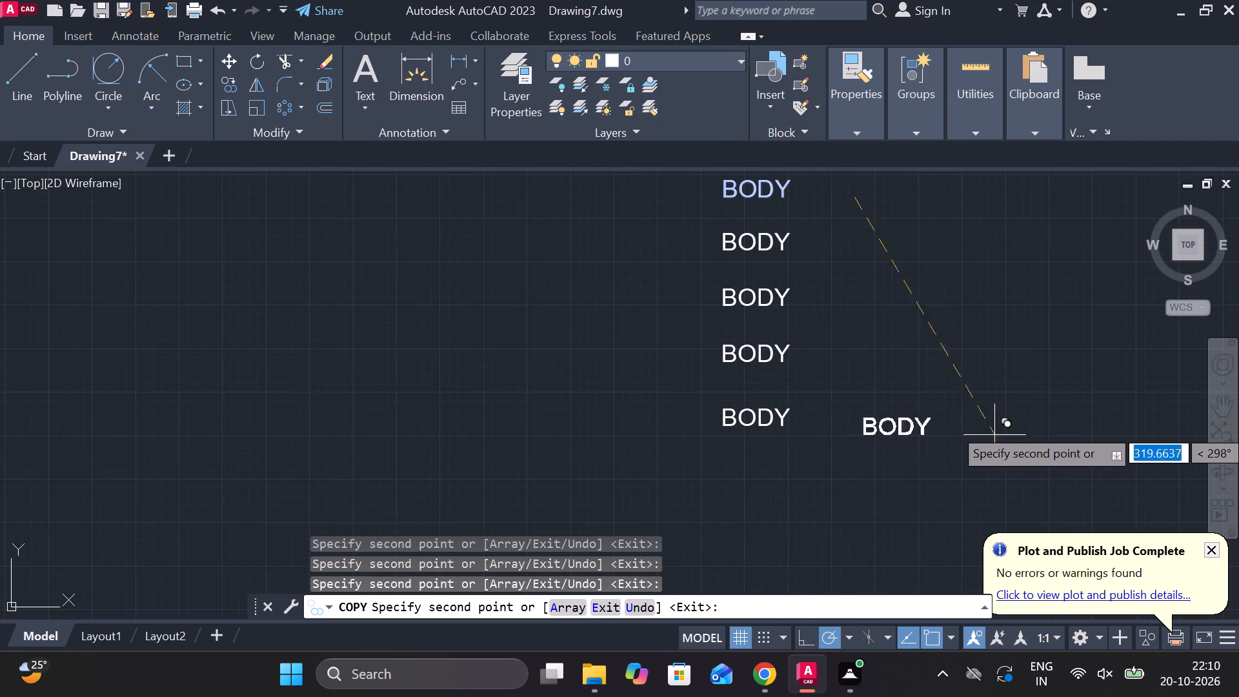
pyautogui.moveTo(1003, 405); pyautogui.dragTo(990, 465, button='middle')
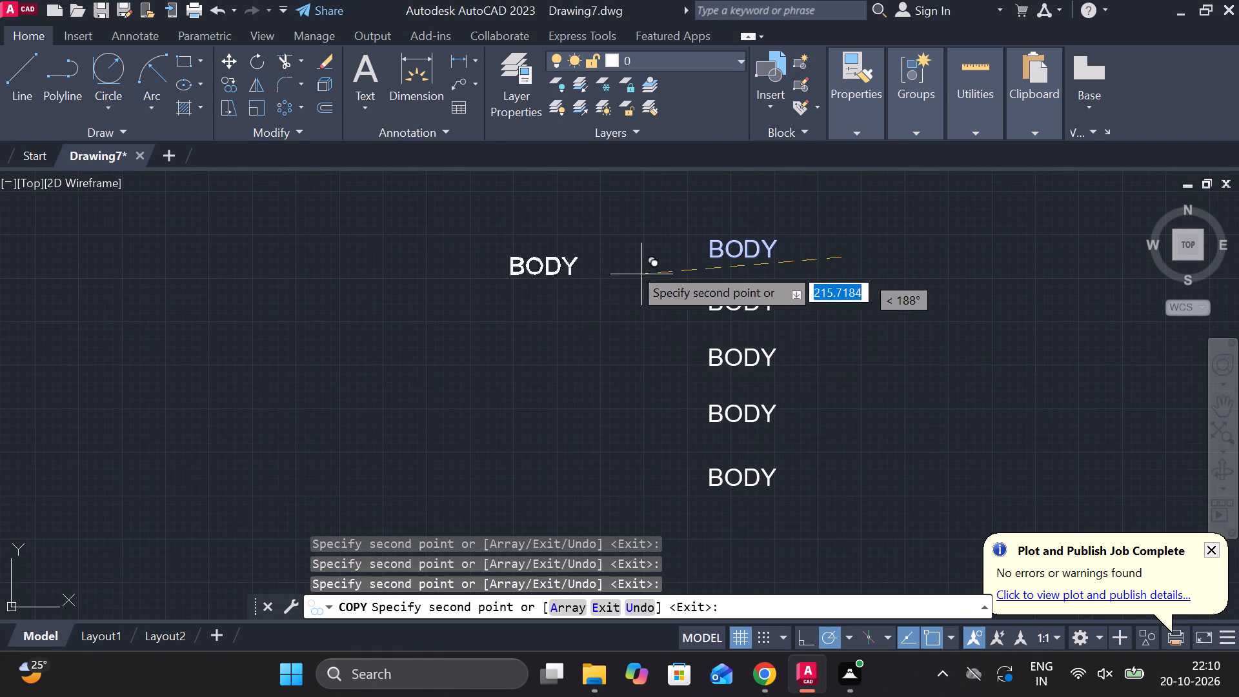
pyautogui.click(603, 248)
pyautogui.click(605, 324)
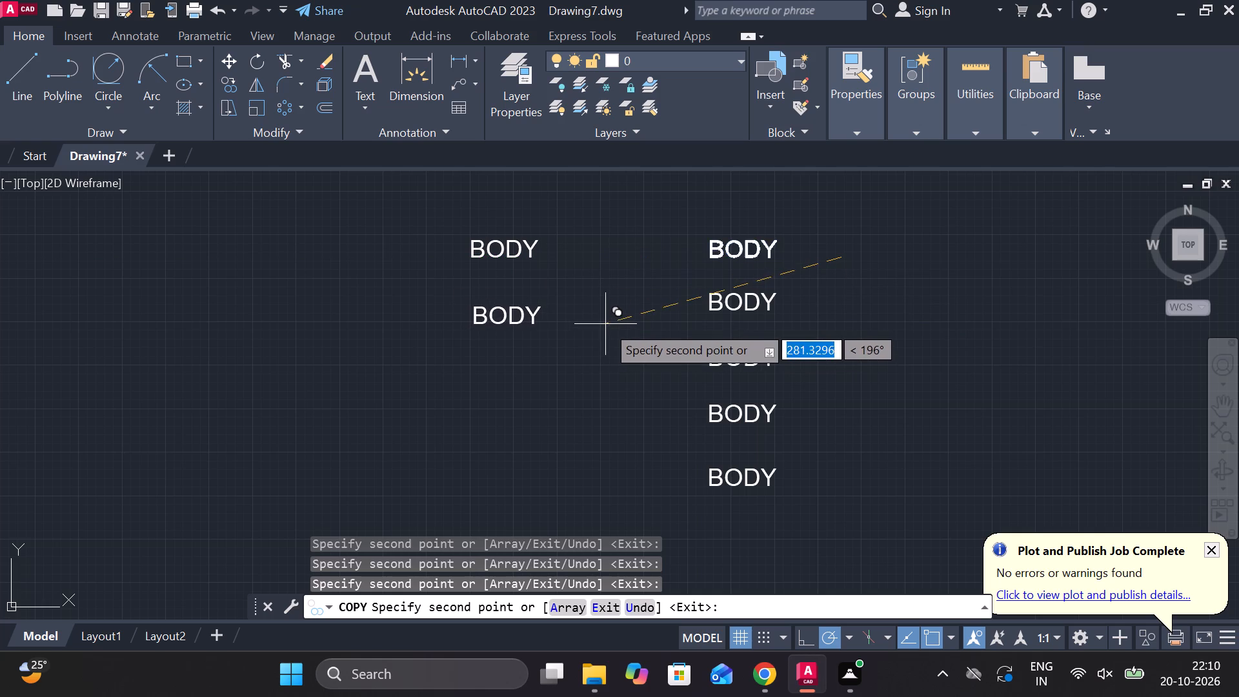
pyautogui.click(600, 393)
pyautogui.moveTo(607, 425); pyautogui.dragTo(621, 356, button='middle')
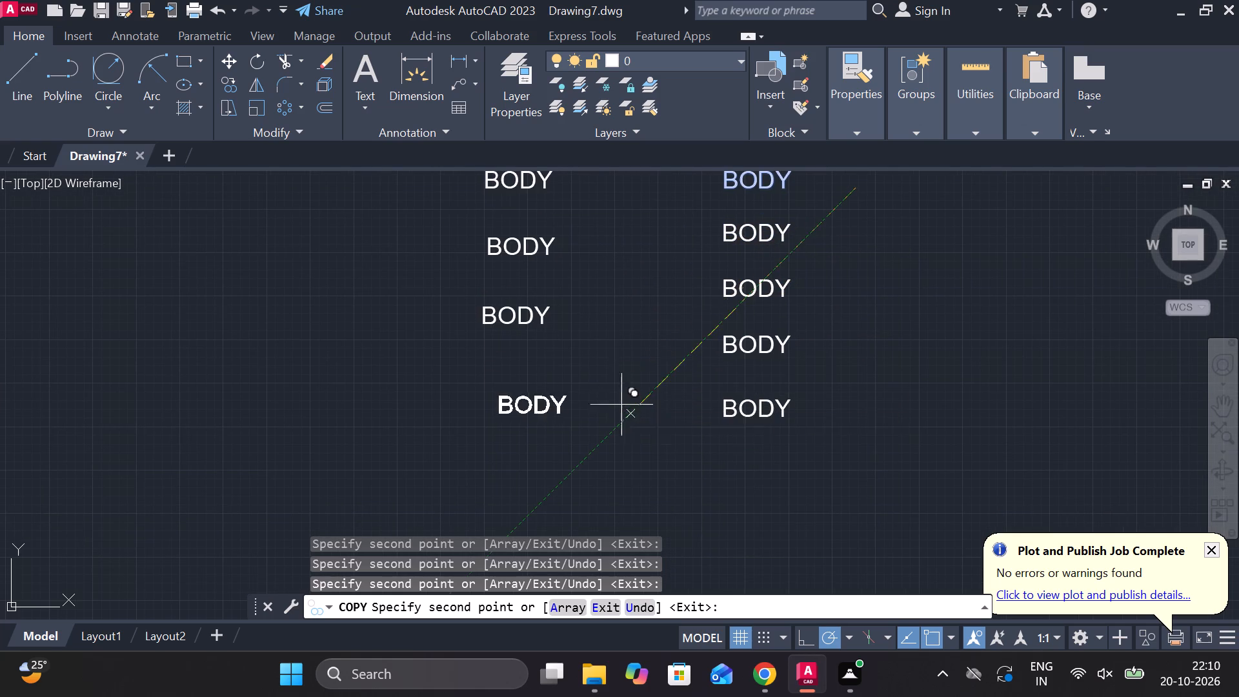
pyautogui.click(614, 389)
pyautogui.click(618, 464)
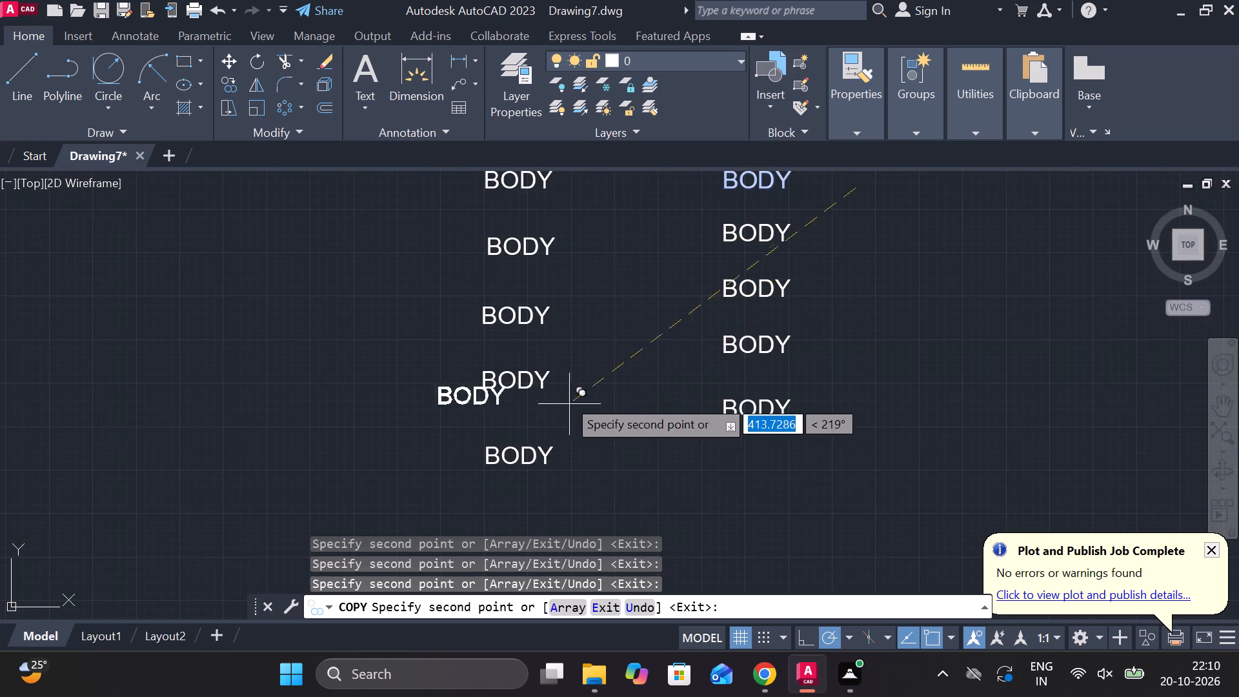
# Place four more copies of the BODY text as a third column left of the second, and end the copying.
pyautogui.moveTo(568, 385); pyautogui.dragTo(785, 407, button='middle')
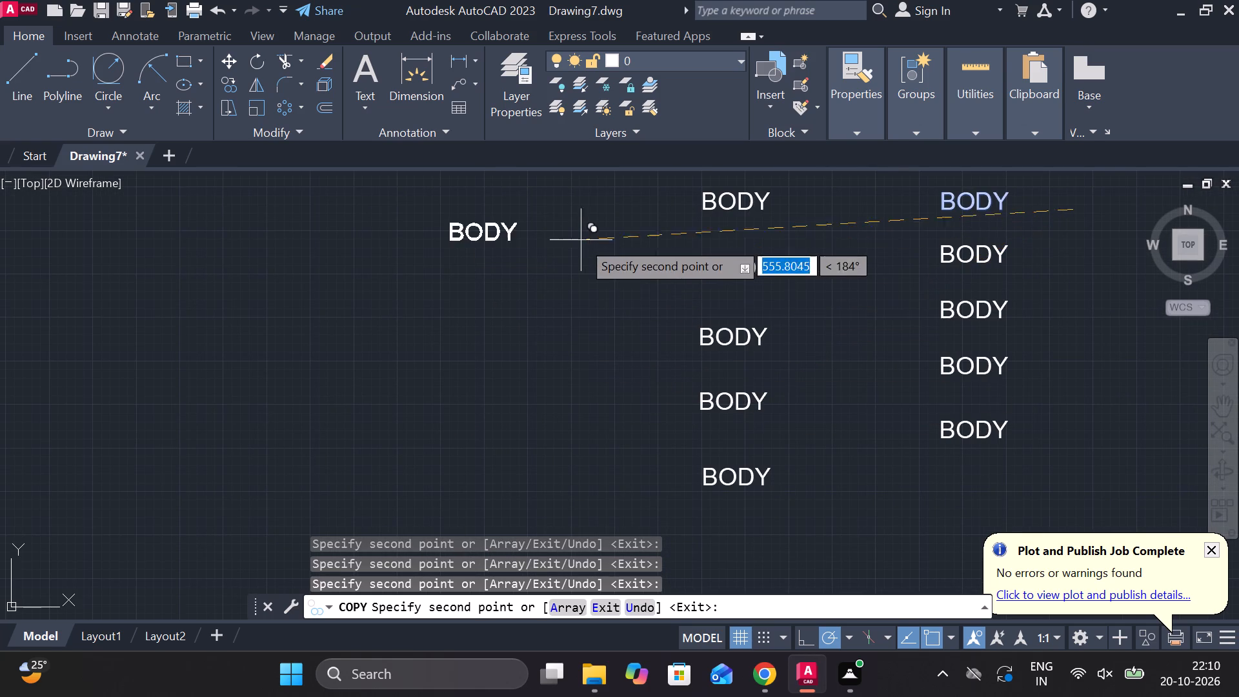
pyautogui.click(577, 228)
pyautogui.click(576, 321)
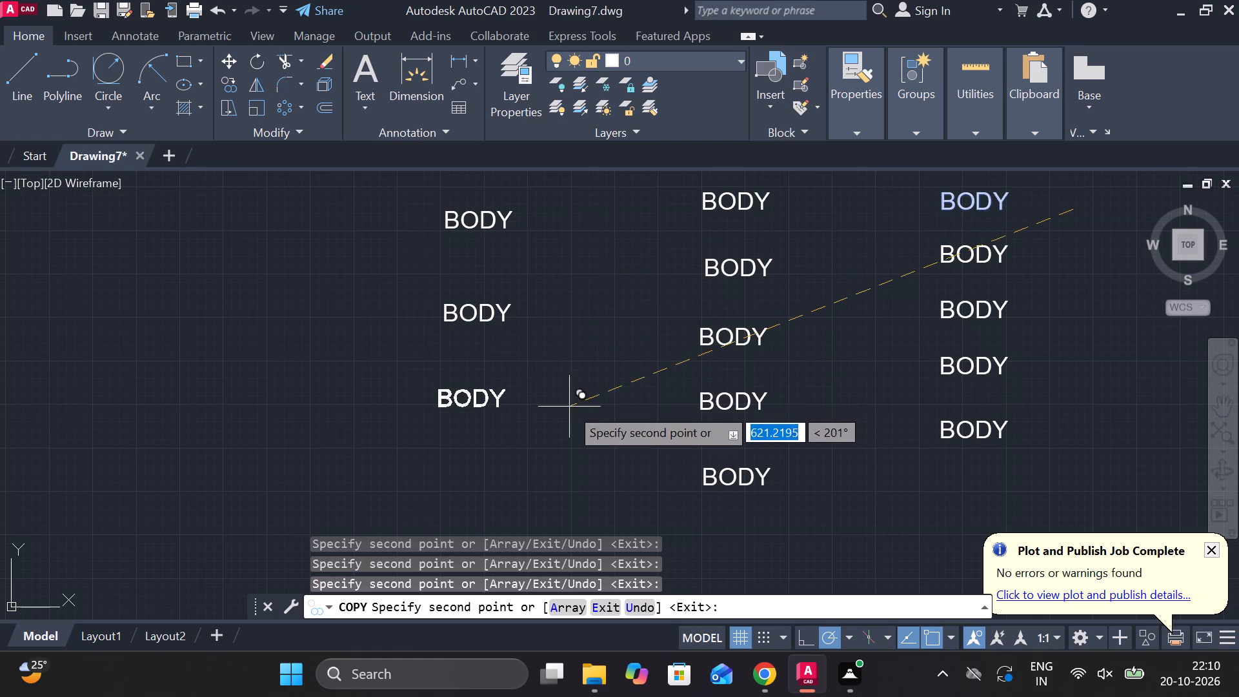
pyautogui.click(569, 407)
pyautogui.click(572, 481)
pyautogui.press('Escape')
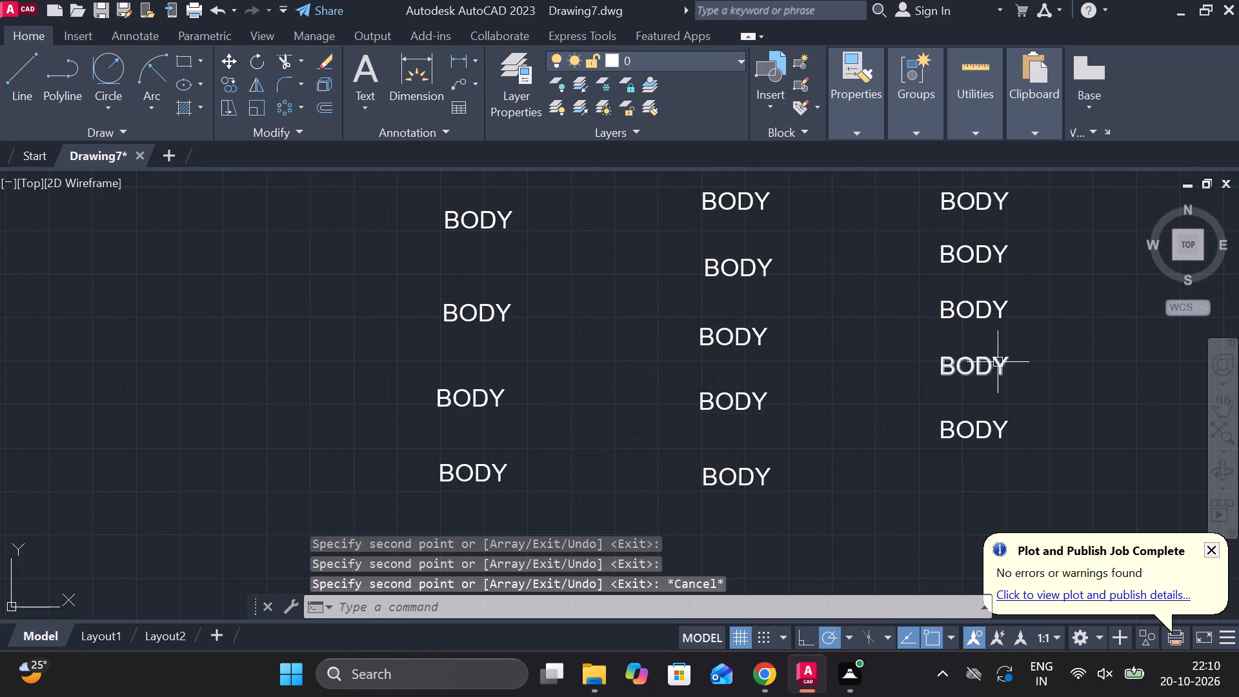
# Change the second text in the rightmost column to VALVE SEAT and widen its frame to fit on one line.
pyautogui.moveTo(998, 361); pyautogui.dragTo(785, 449, button='middle')
pyautogui.scroll(1, 758, 359)
pyautogui.doubleClick(773, 337)
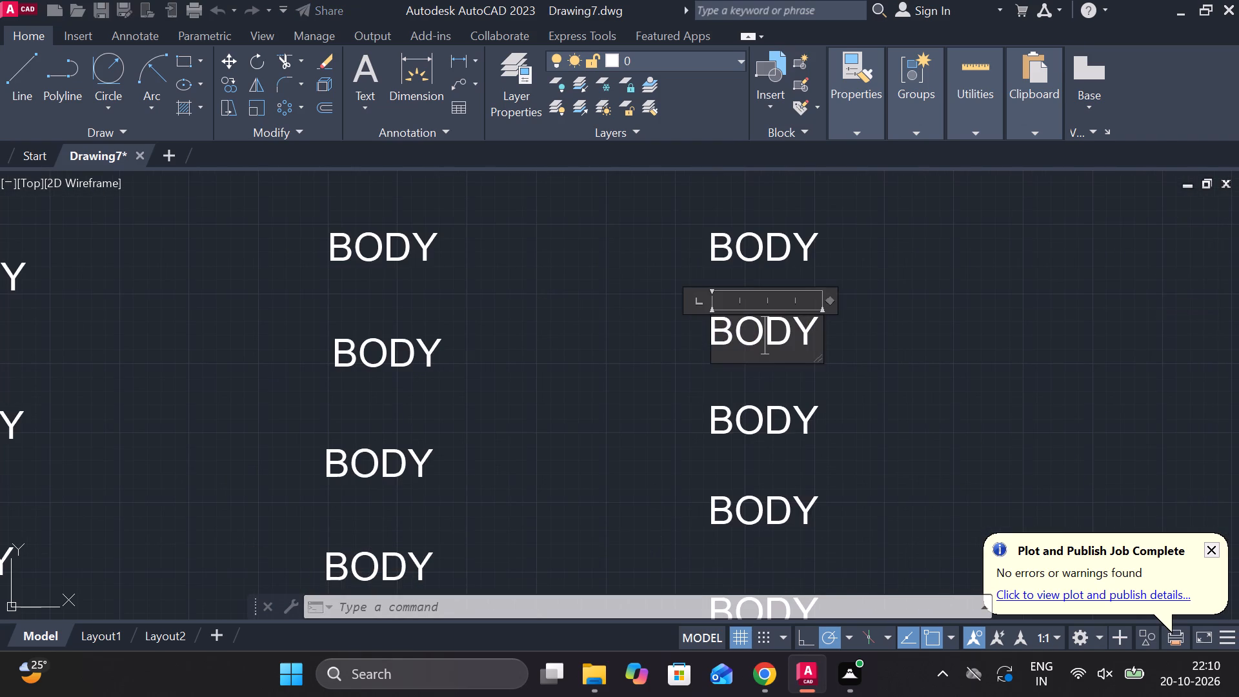
pyautogui.click(811, 336)
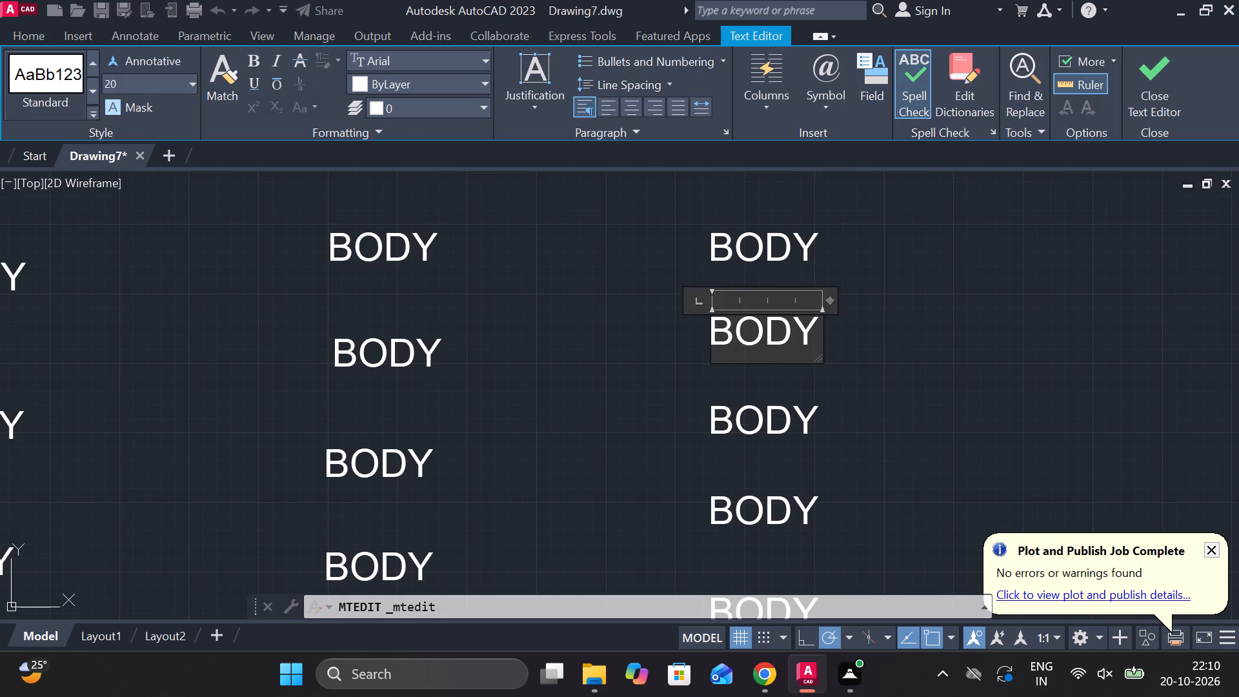
pyautogui.press('BackSpace')
pyautogui.press('BackSpace')
pyautogui.press('BackSpace')
pyautogui.press('BackSpace')
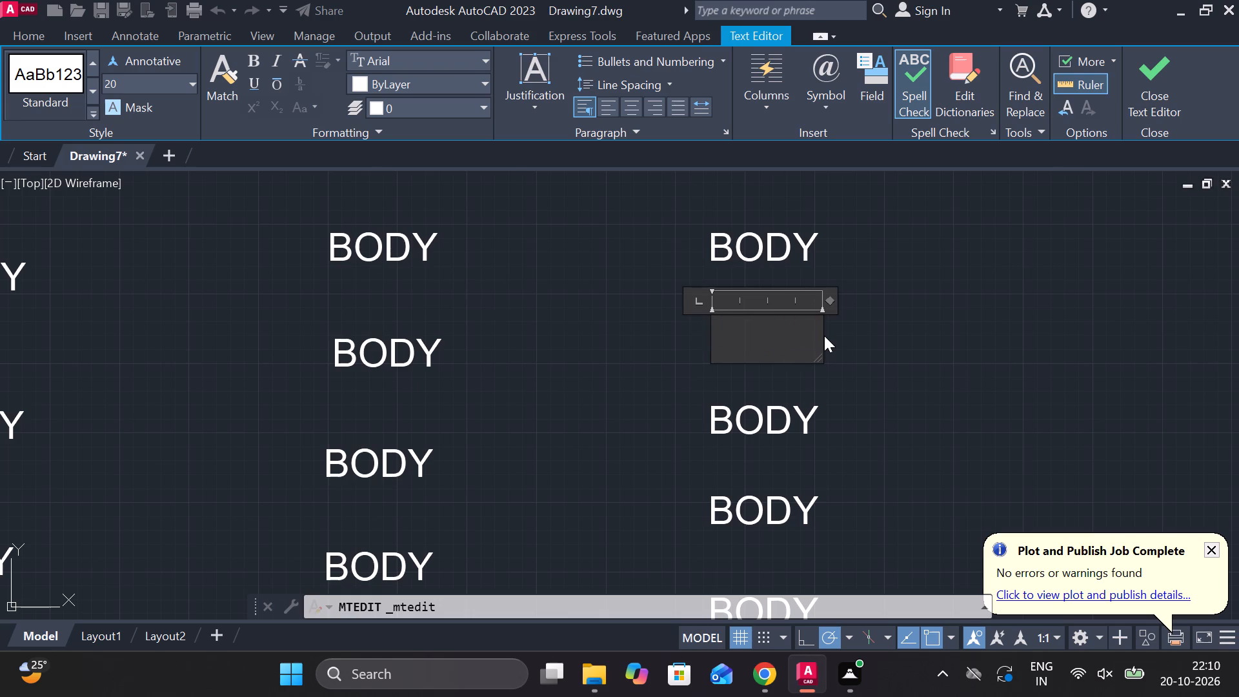
pyautogui.write('VAL')
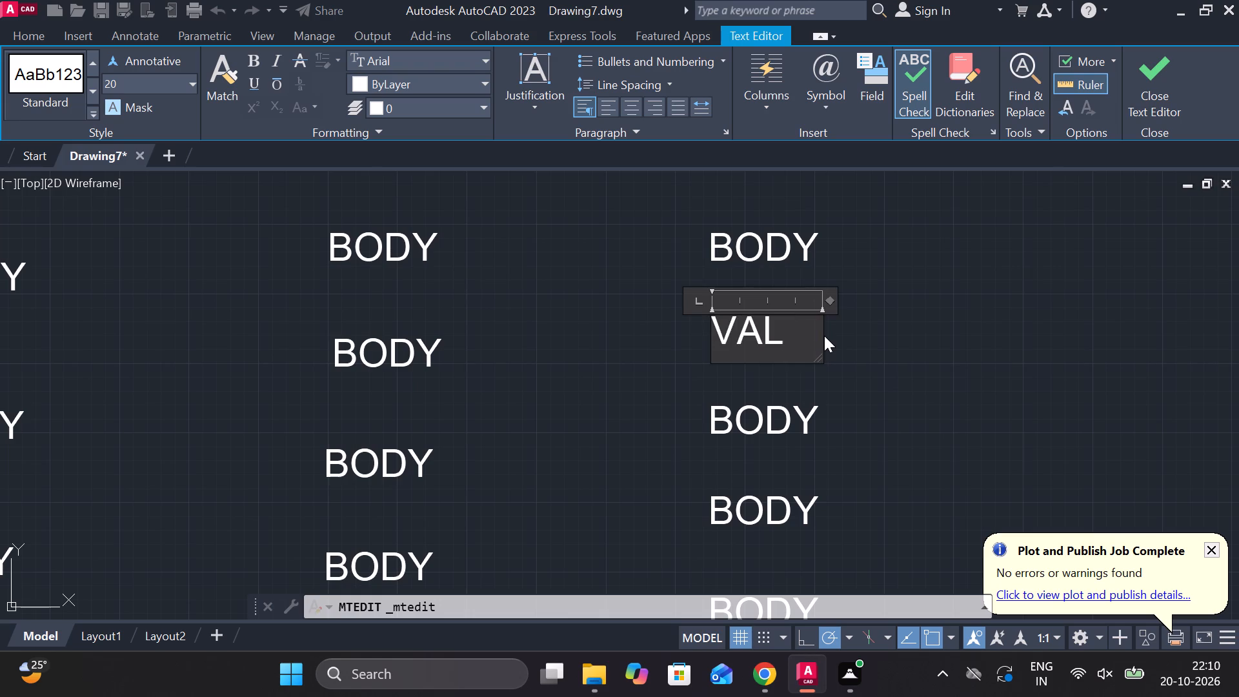
pyautogui.write('VE')
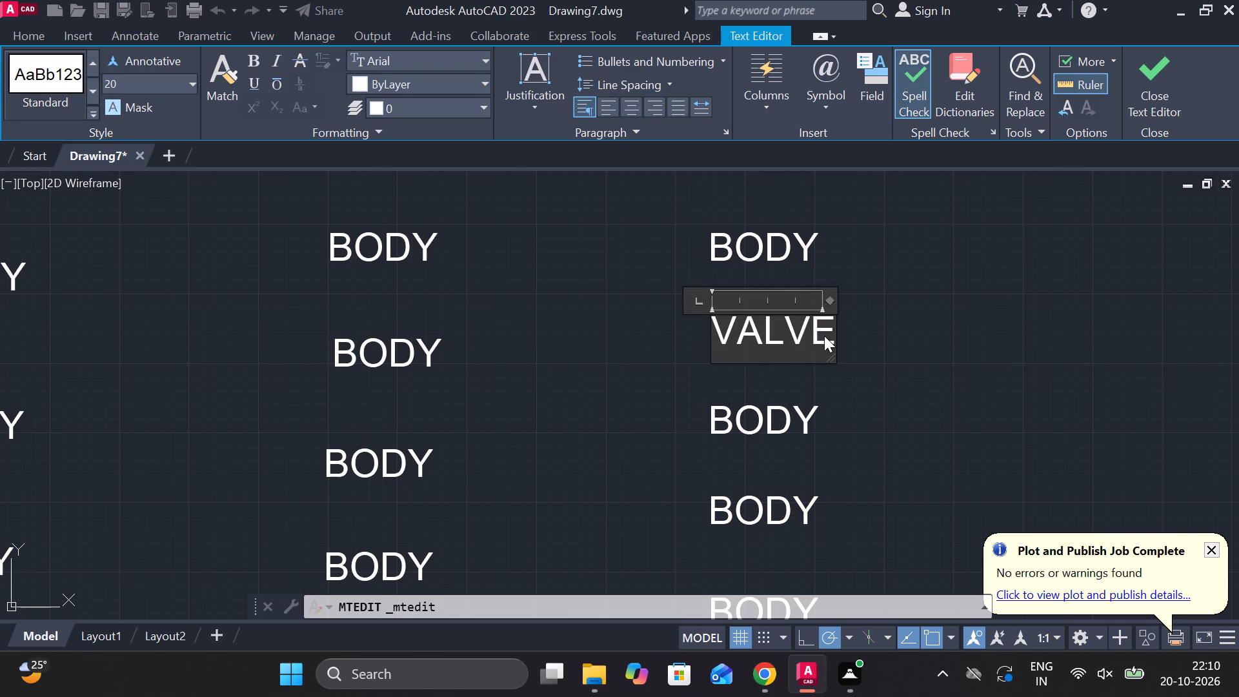
pyautogui.press('space')
pyautogui.write('SEAT')
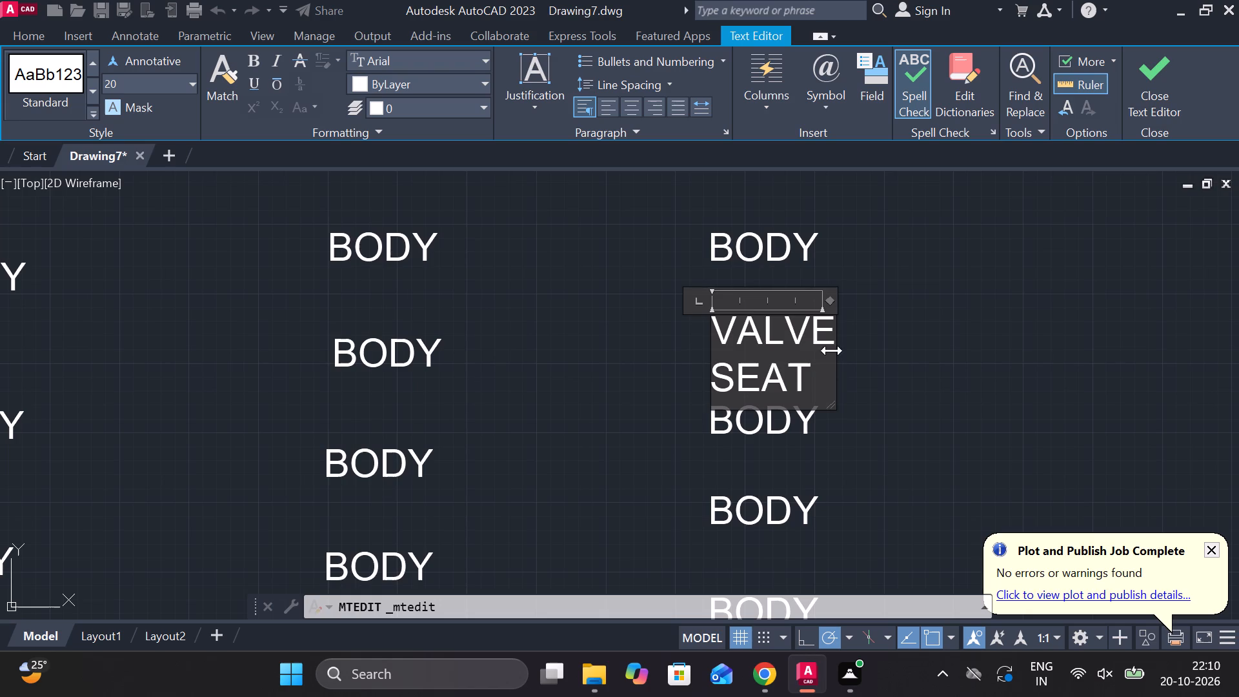
pyautogui.moveTo(832, 350); pyautogui.dragTo(960, 339)
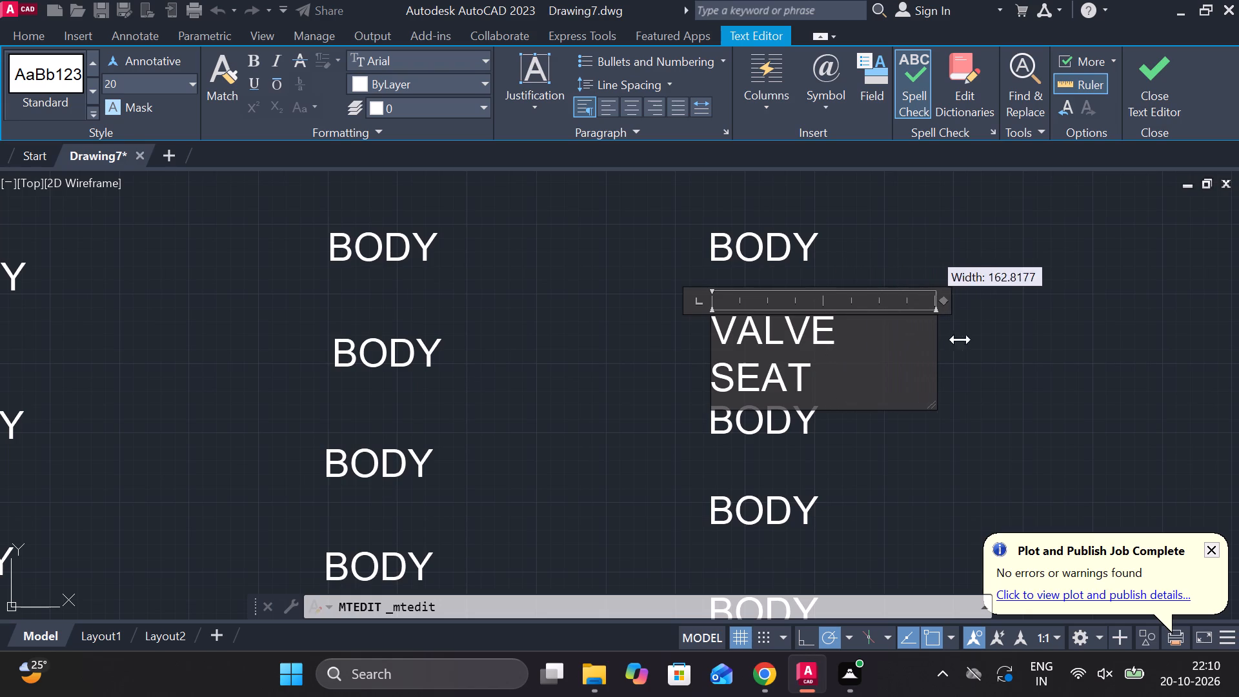
pyautogui.moveTo(960, 339); pyautogui.dragTo(979, 333)
pyautogui.click(1143, 92)
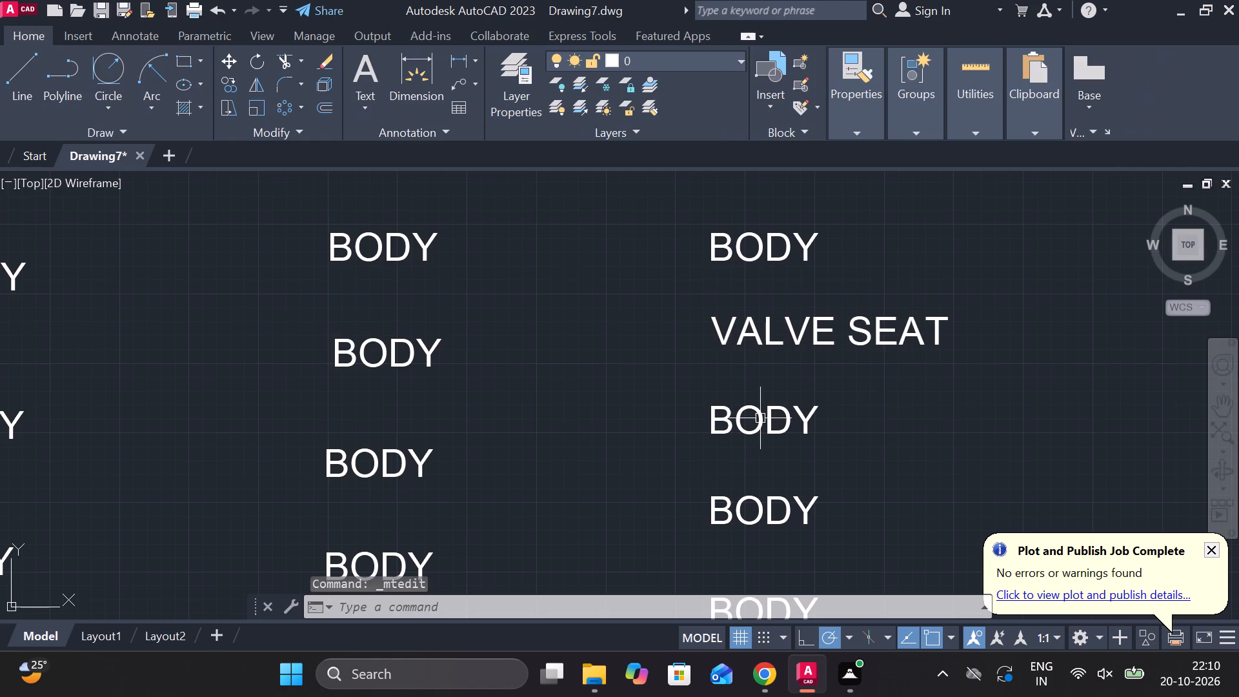
# Change the third text in the rightmost column, below VALVE SEAT, to VALVE.
pyautogui.doubleClick(760, 418)
pyautogui.press('Right')
pyautogui.press('Right')
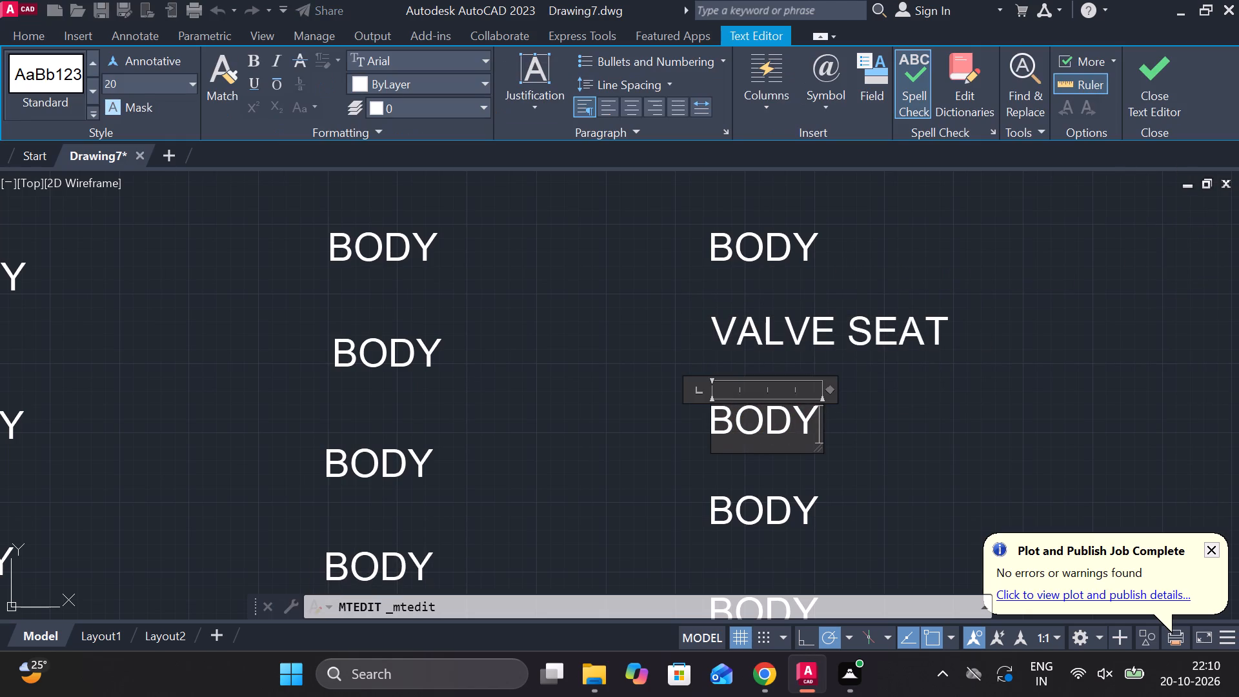
pyautogui.press('BackSpace')
pyautogui.press('BackSpace')
pyautogui.press('BackSpace')
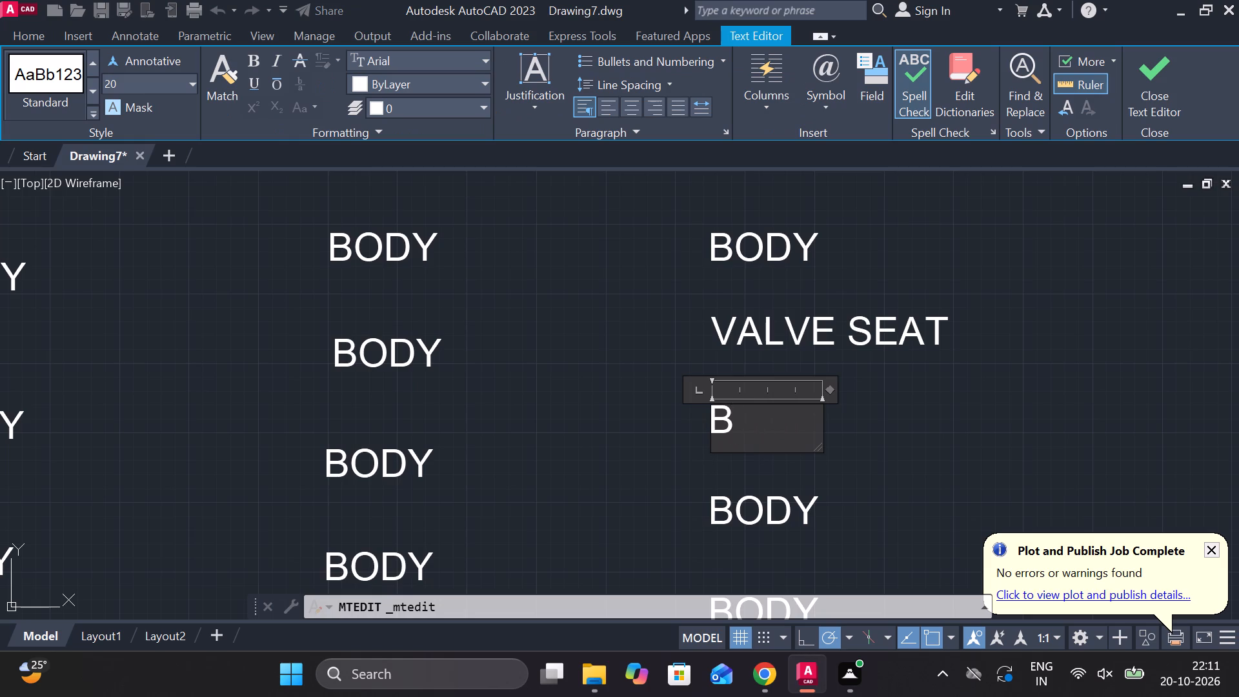
pyautogui.press('BackSpace')
pyautogui.write('VALVE')
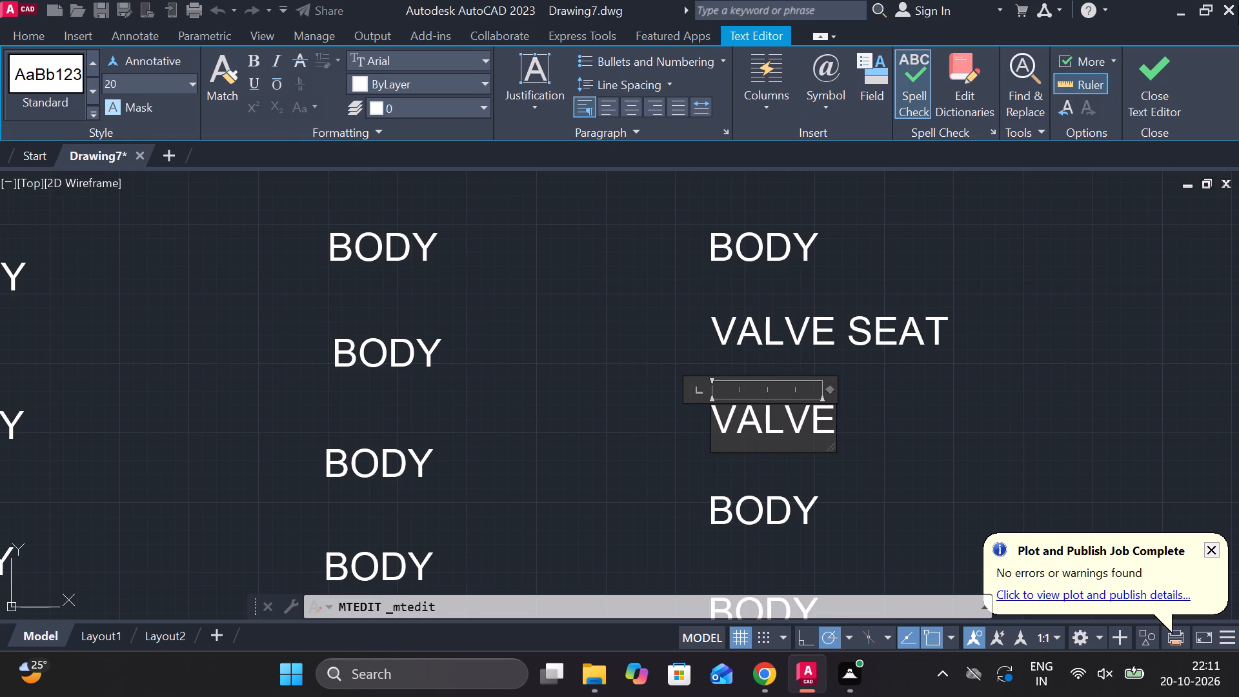
pyautogui.click(1164, 70)
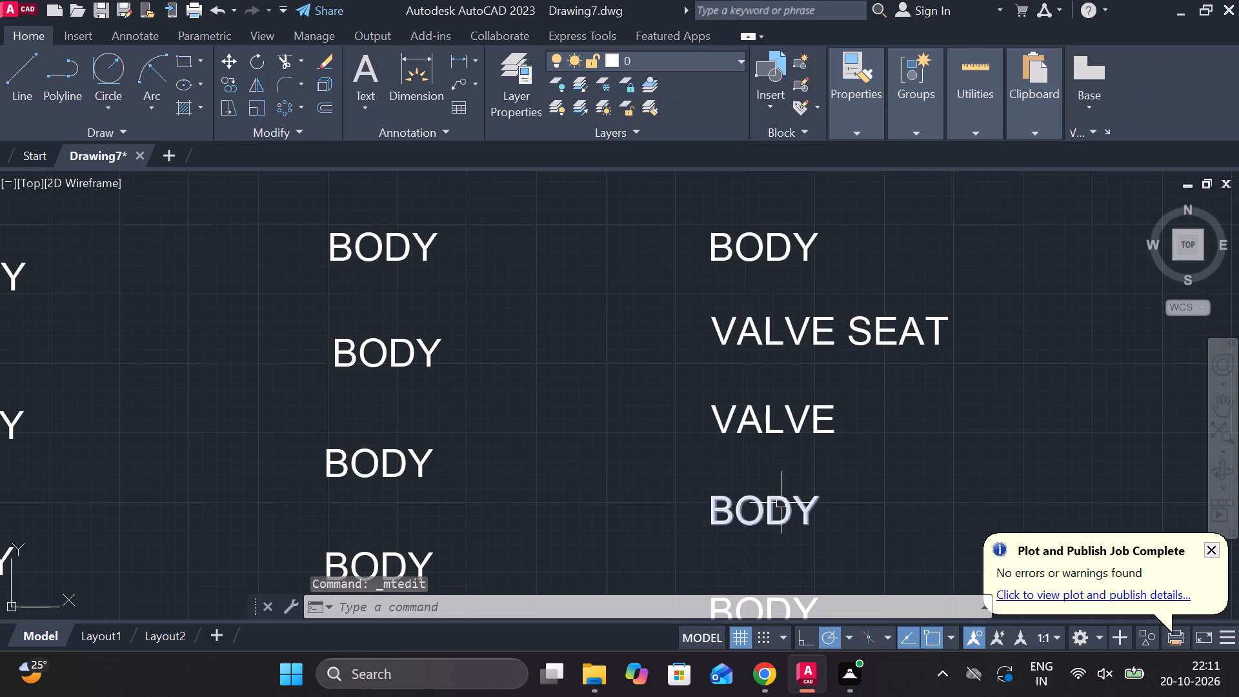
# Change the fourth text in the rightmost column, below VALVE, to COVER.
pyautogui.doubleClick(778, 503)
pyautogui.click(817, 507)
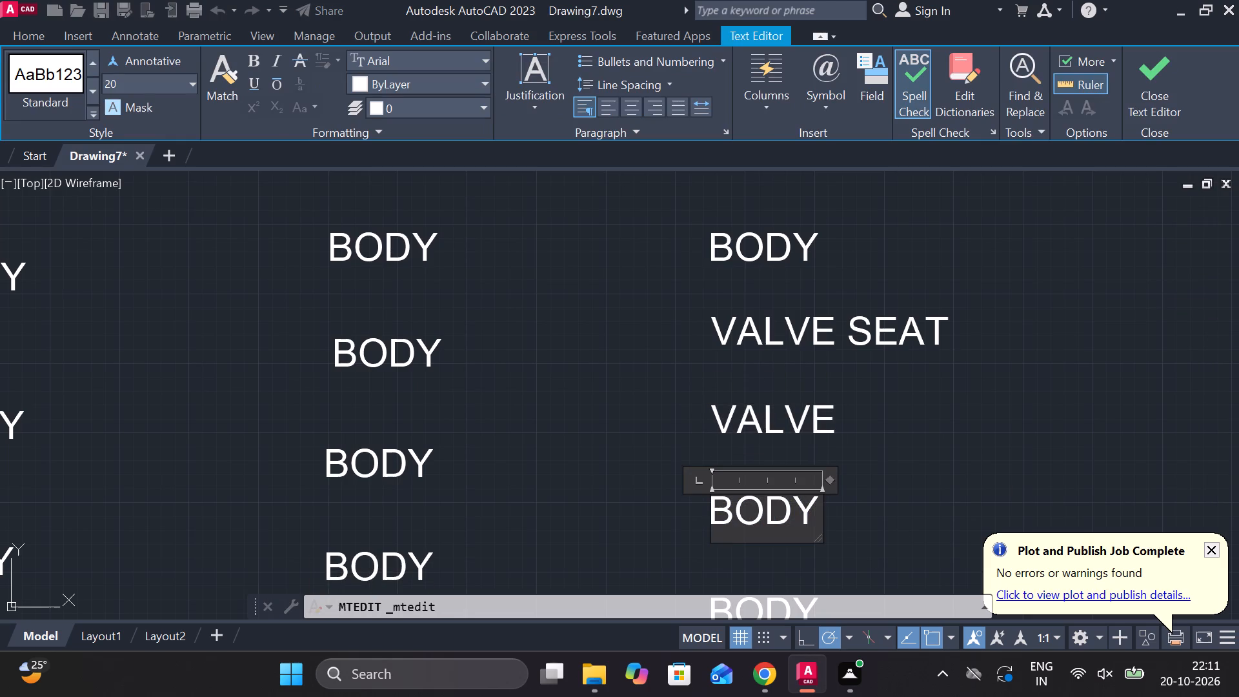
pyautogui.press('BackSpace')
pyautogui.press('BackSpace')
pyautogui.press('BackSpace')
pyautogui.press('BackSpace')
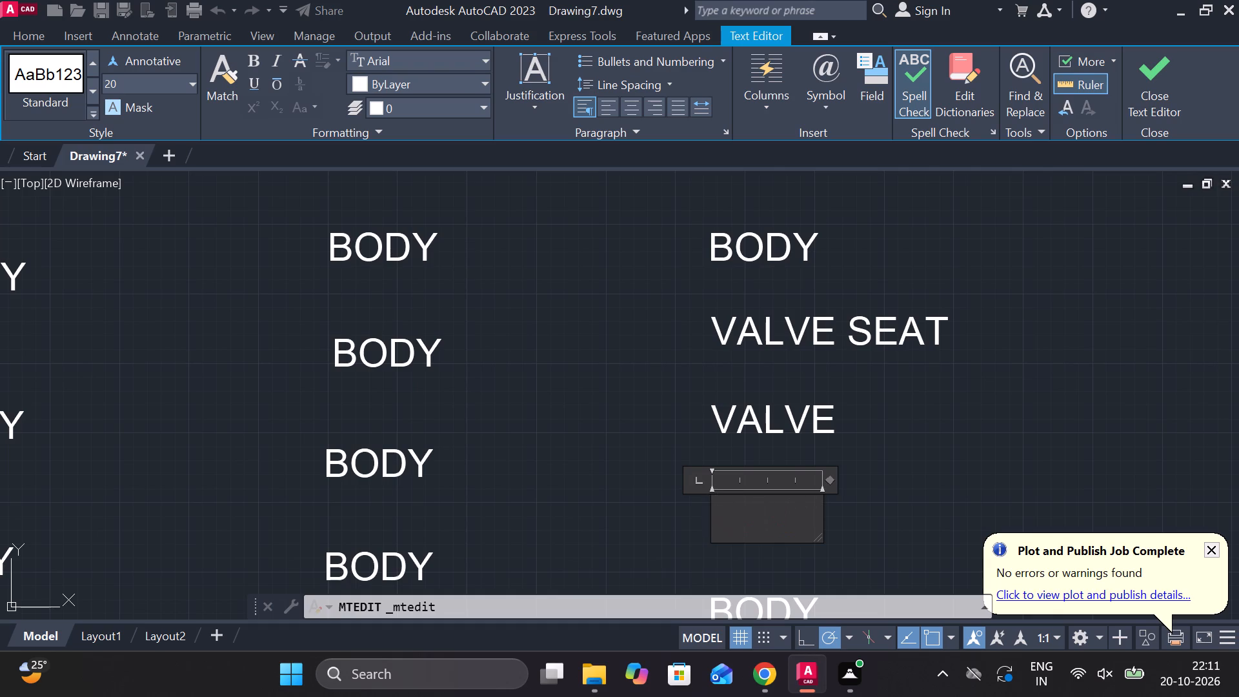
pyautogui.write('COVER')
pyautogui.click(1156, 64)
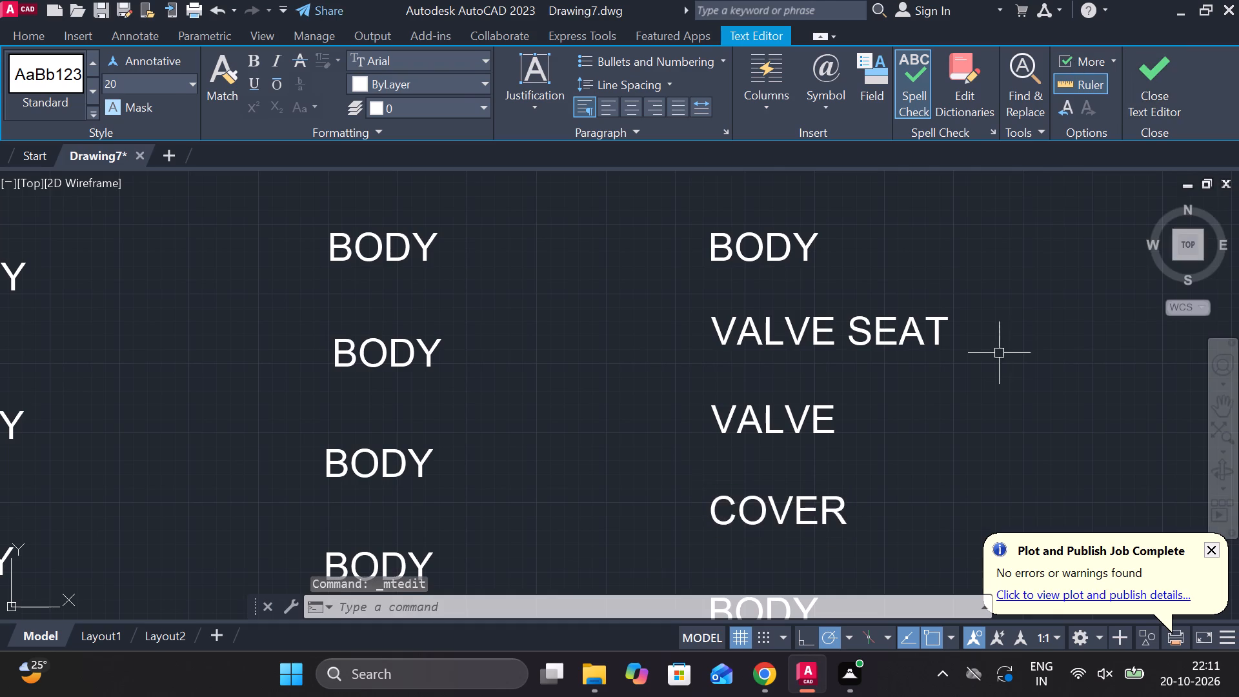
# Change the fifth text in the rightmost column, below COVER, to COVER BUSH and widen its frame to fit on one line.
pyautogui.moveTo(978, 383); pyautogui.dragTo(902, 198, button='middle')
pyautogui.doubleClick(689, 424)
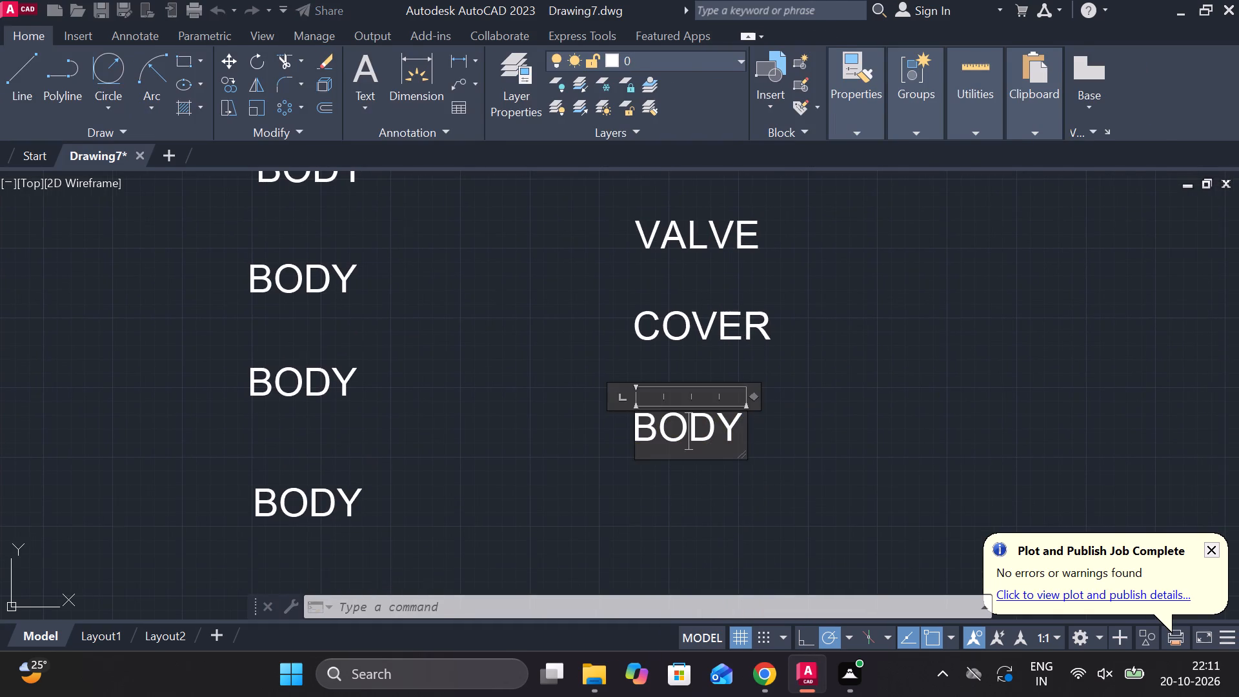
pyautogui.click(740, 429)
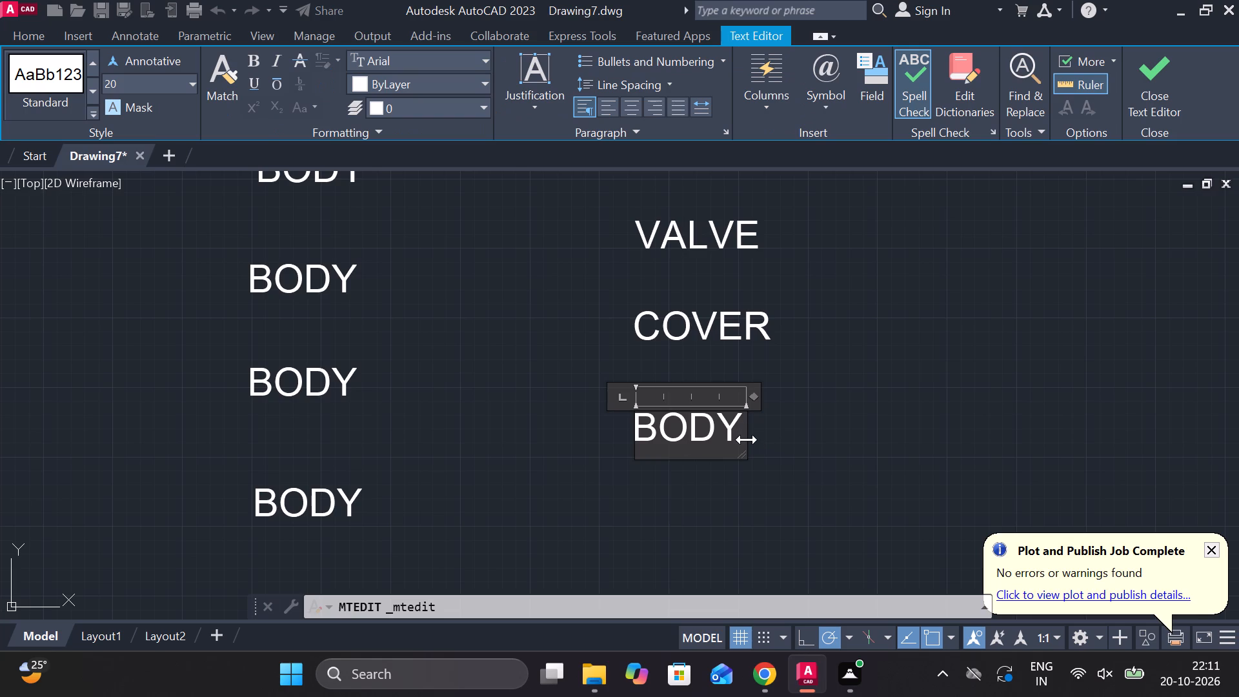
pyautogui.press('BackSpace')
pyautogui.press('BackSpace')
pyautogui.press('BackSpace')
pyautogui.press('BackSpace')
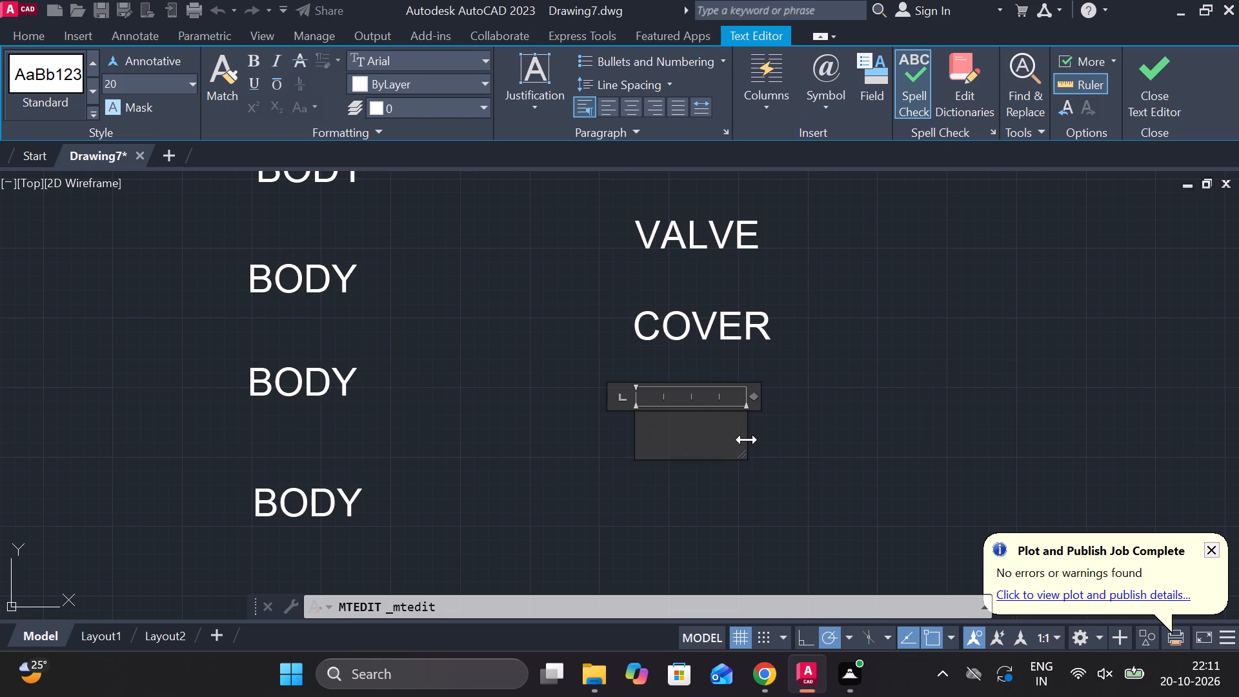
pyautogui.write('COVER')
pyautogui.press('space')
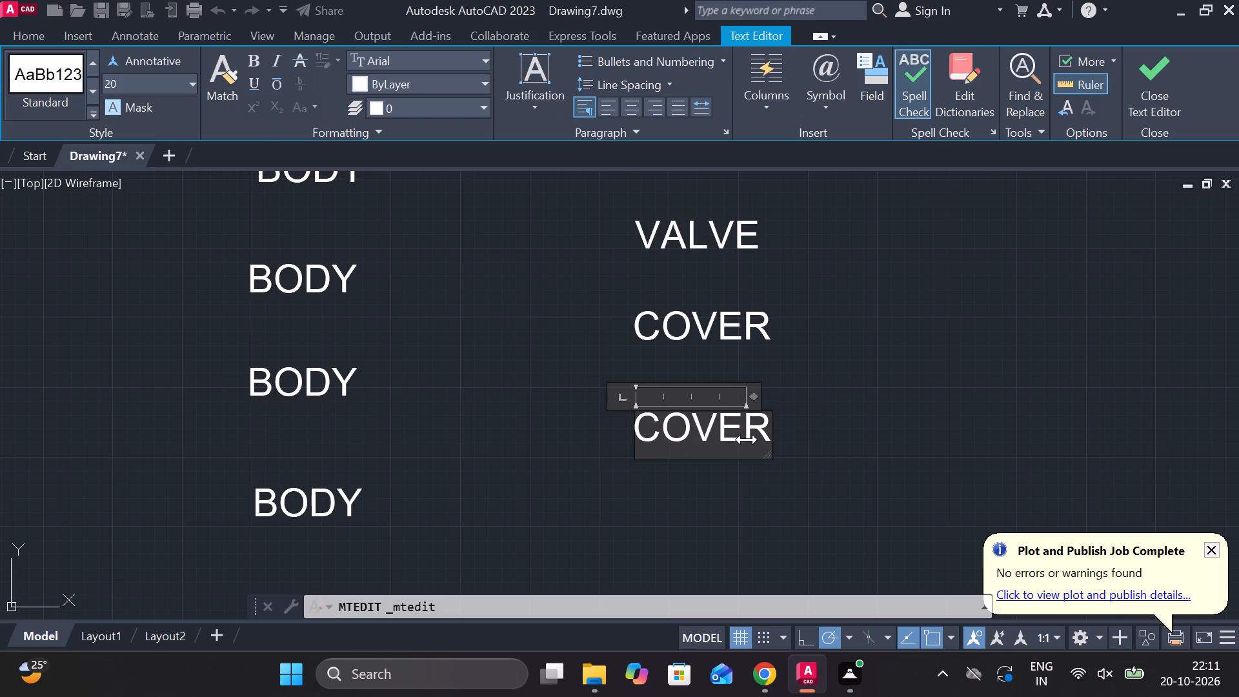
pyautogui.write('BUSH')
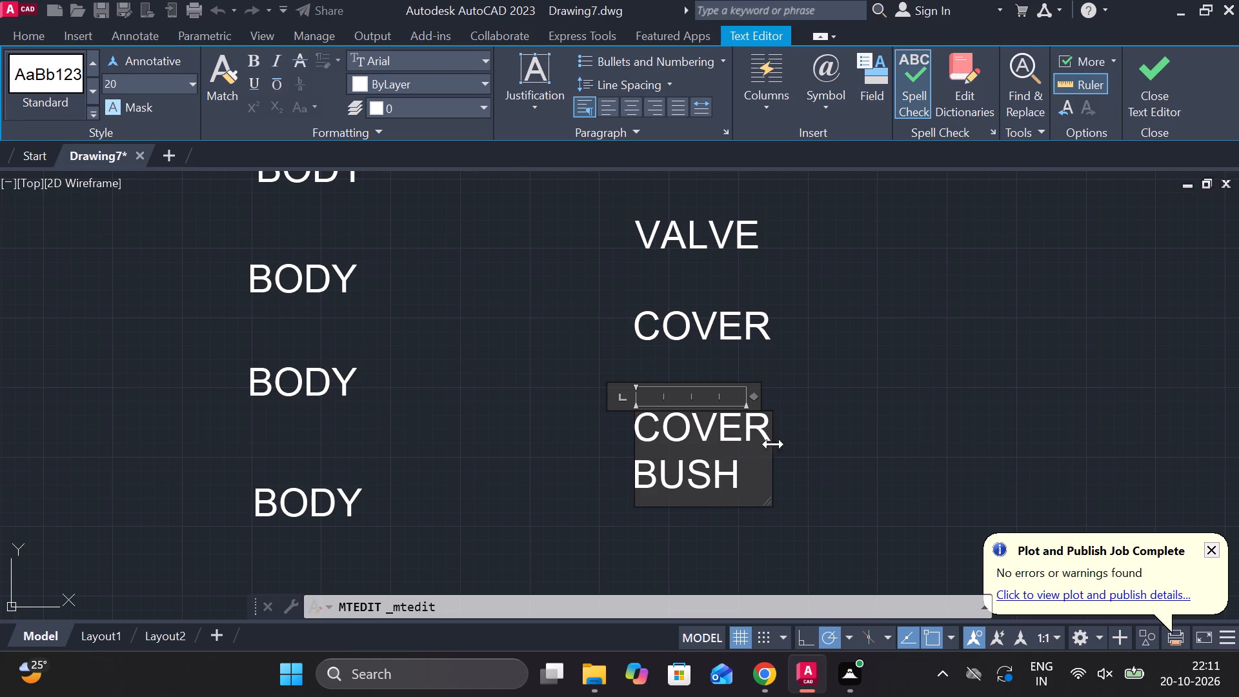
pyautogui.moveTo(772, 457); pyautogui.dragTo(845, 451)
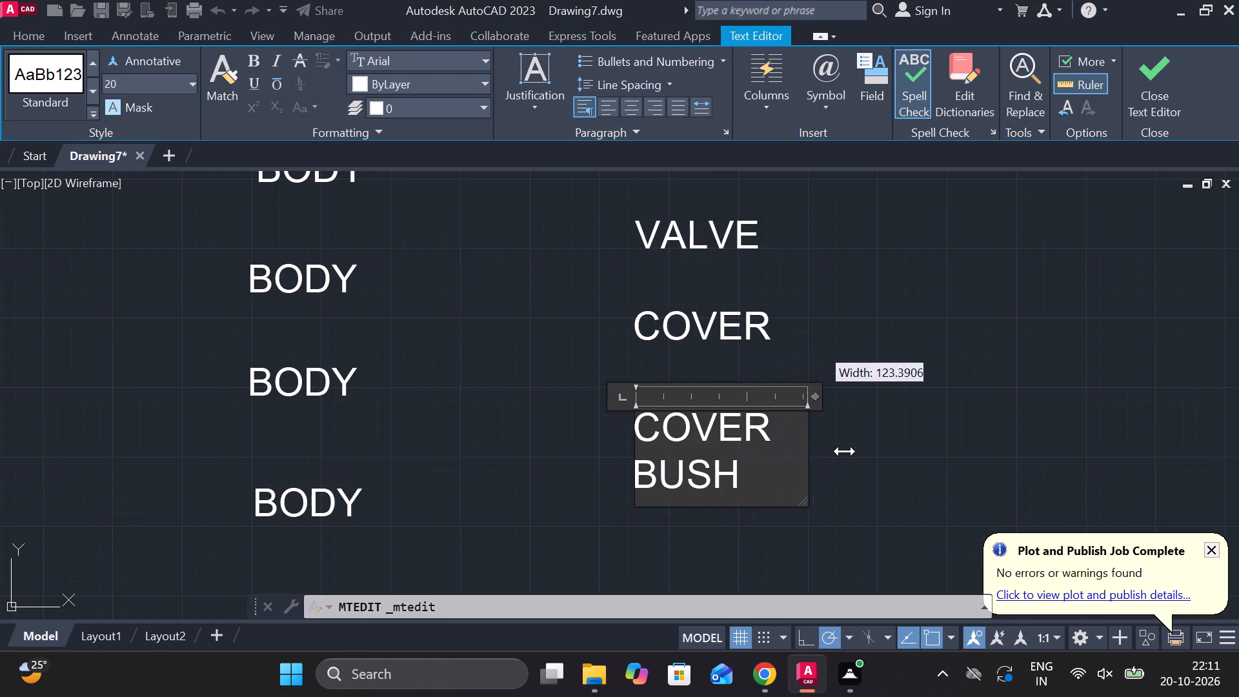
pyautogui.moveTo(845, 451); pyautogui.dragTo(897, 446)
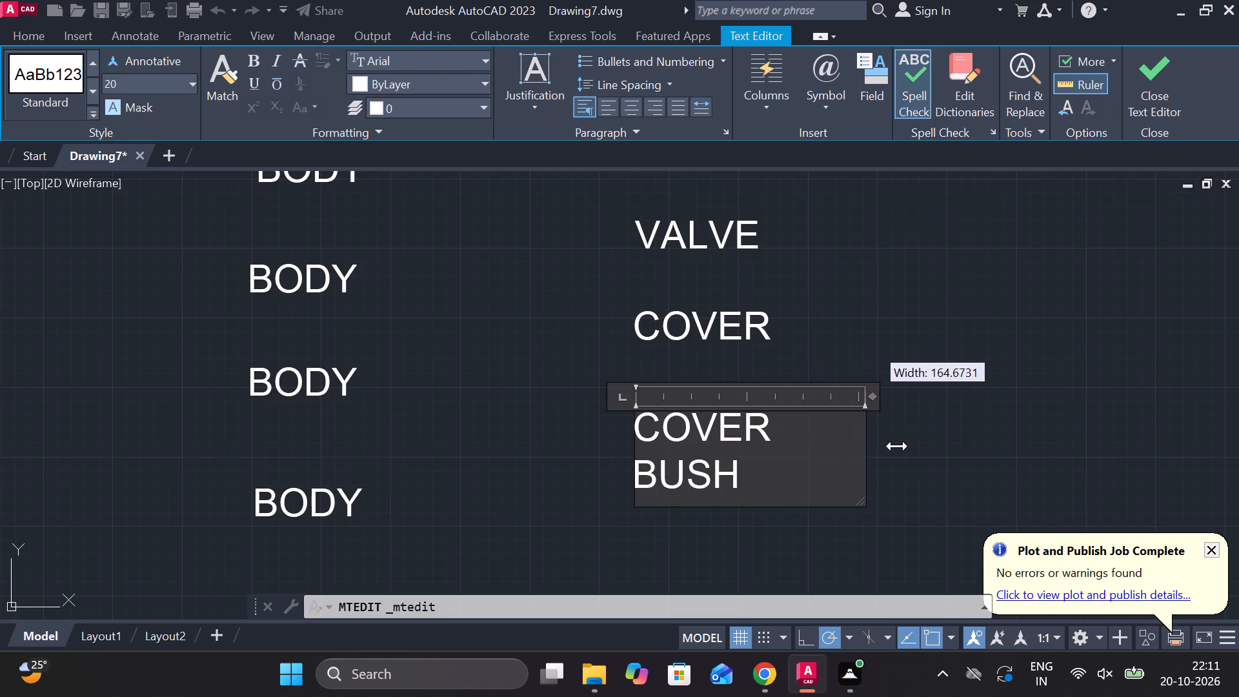
pyautogui.moveTo(897, 446); pyautogui.dragTo(916, 442)
pyautogui.click(1155, 91)
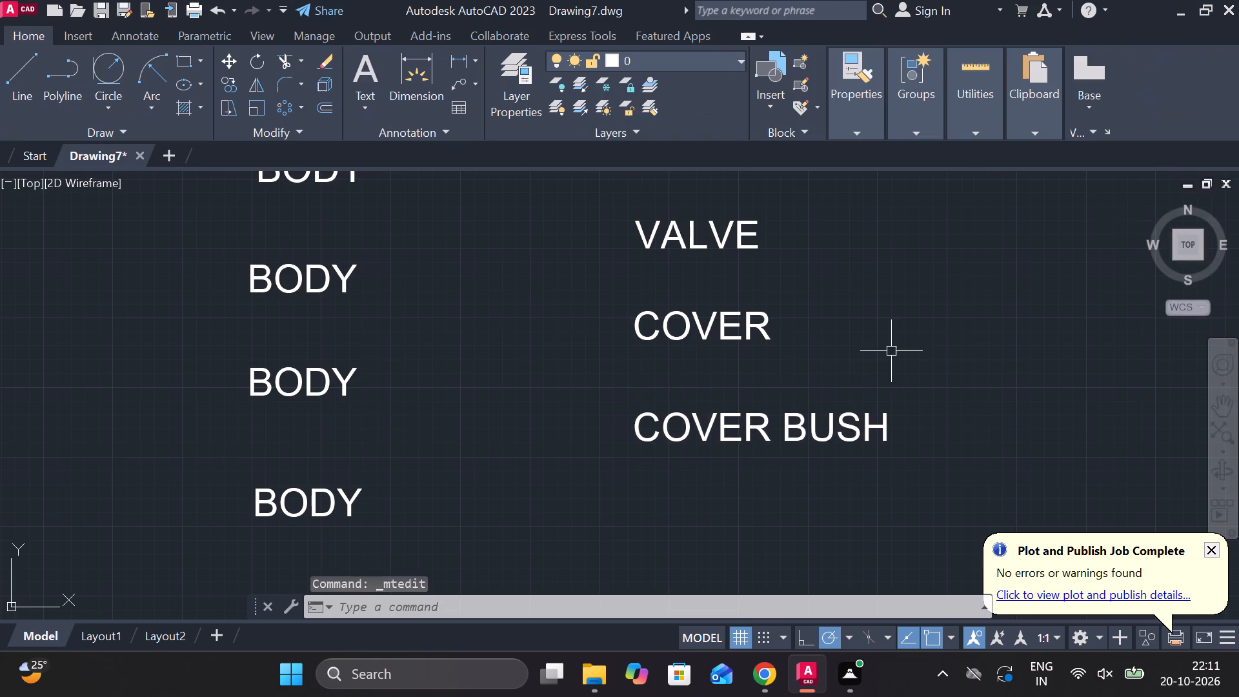
# Change the top BODY text in the middle column to SPINDLE.
pyautogui.scroll(-1, 891, 351)
pyautogui.moveTo(700, 318); pyautogui.dragTo(772, 377, button='middle')
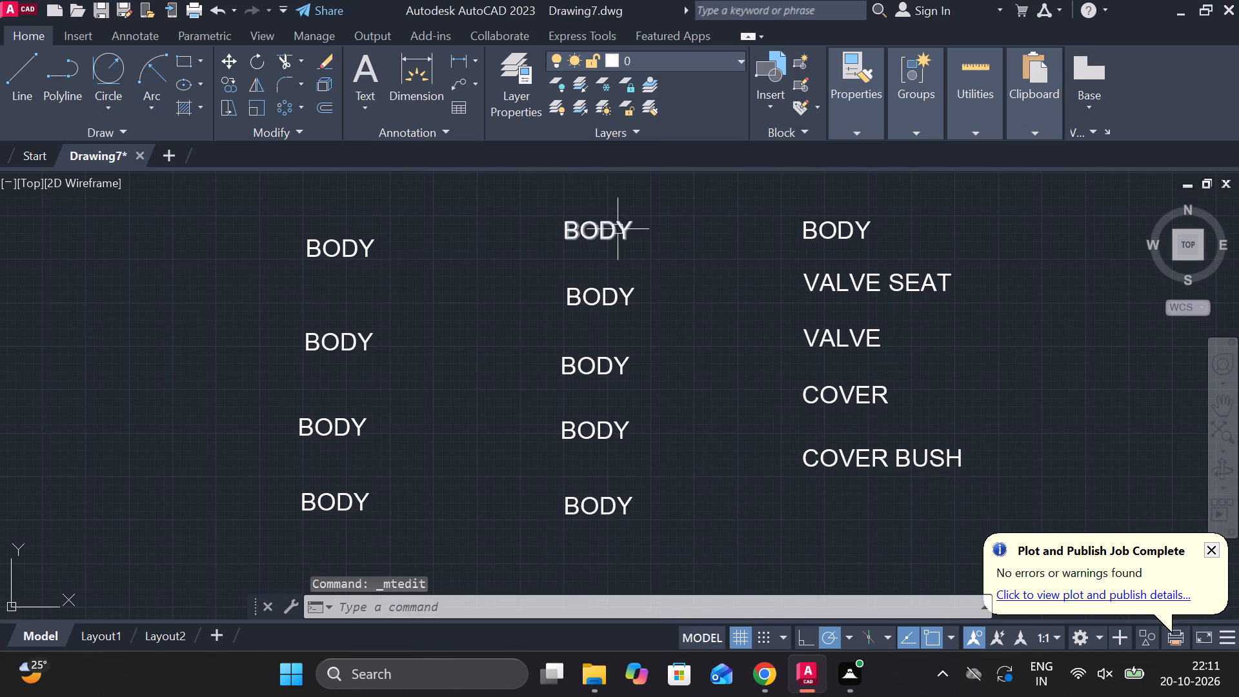
pyautogui.doubleClick(618, 229)
pyautogui.scroll(2, 623, 231)
pyautogui.moveTo(647, 231); pyautogui.dragTo(619, 231)
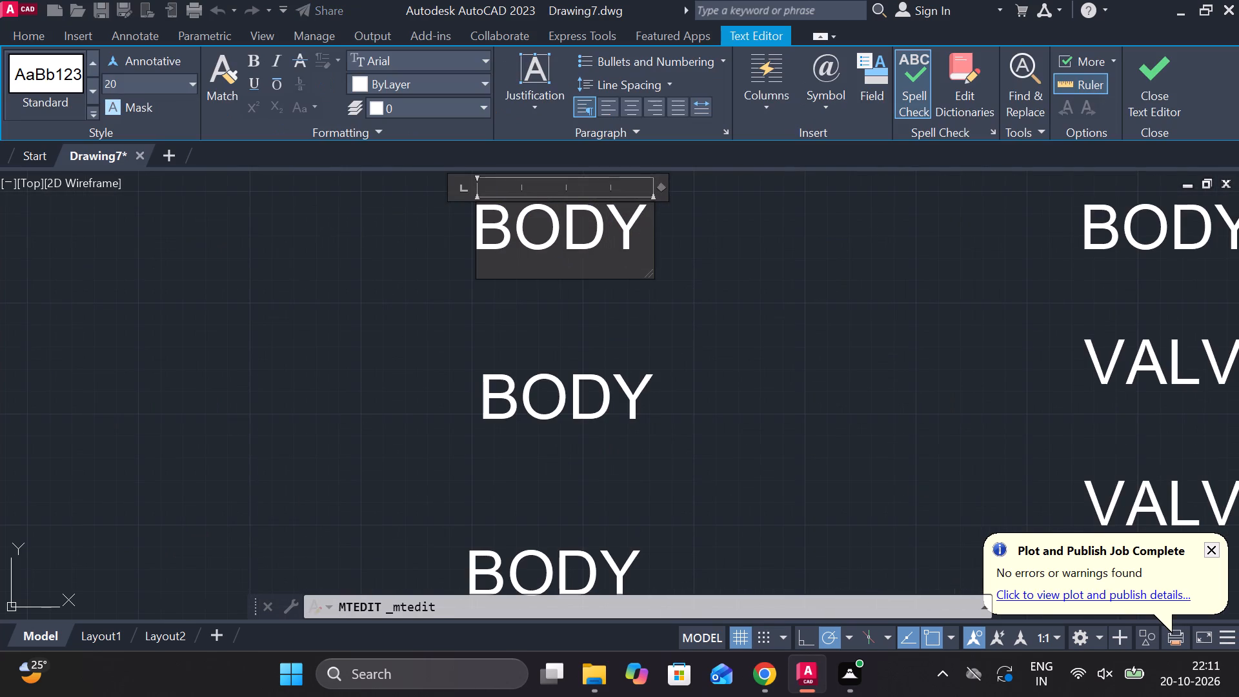
pyautogui.moveTo(619, 231); pyautogui.dragTo(472, 225)
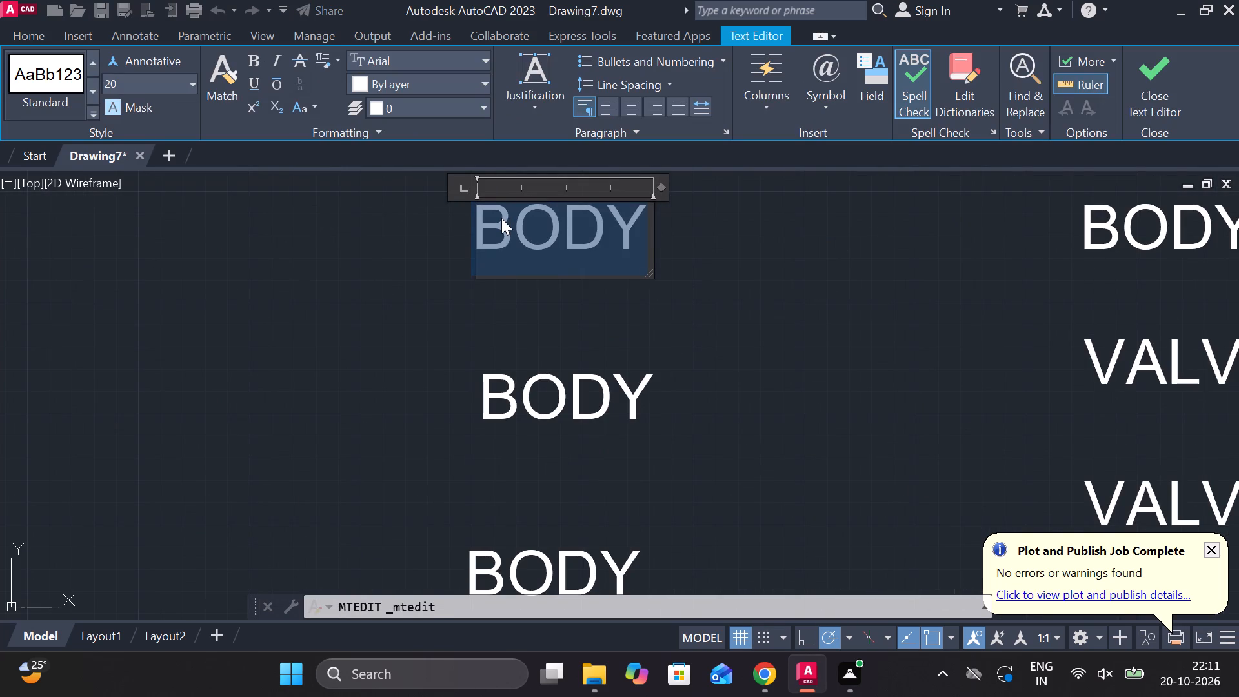
pyautogui.press('s')
pyautogui.write('PINDLE')
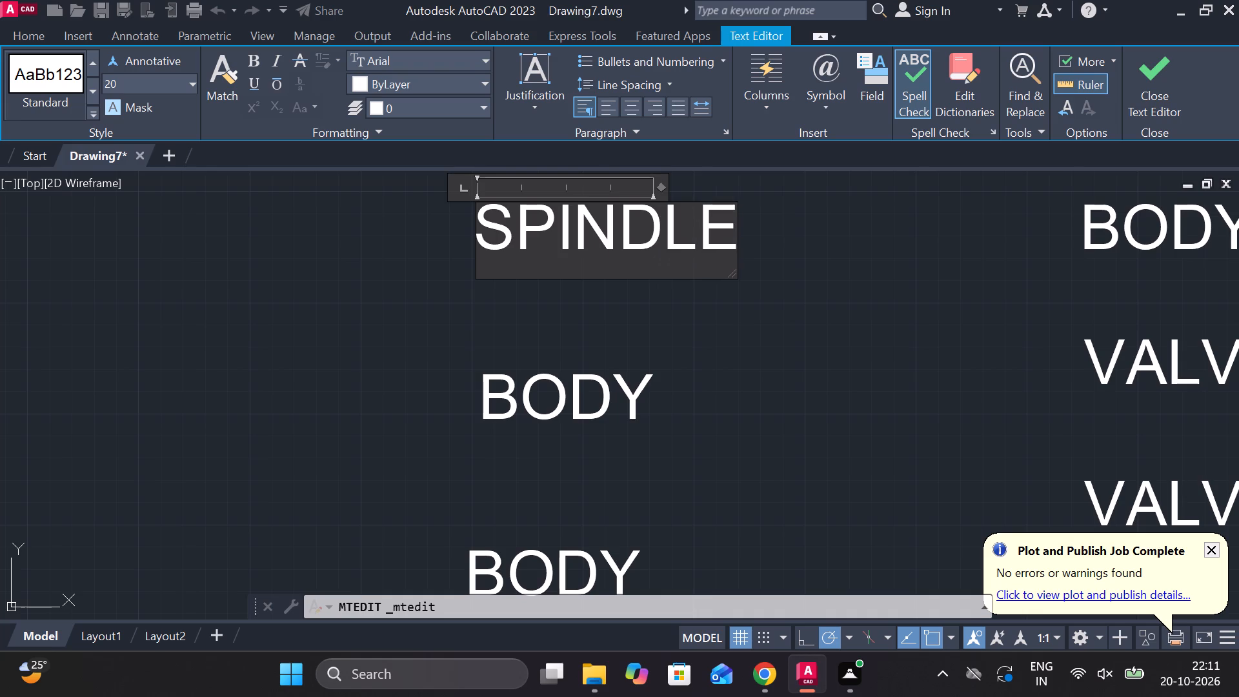
pyautogui.click(546, 399)
# Change the second text in the middle column, below SPINDLE, to TOGGLE.
pyautogui.doubleClick(602, 403)
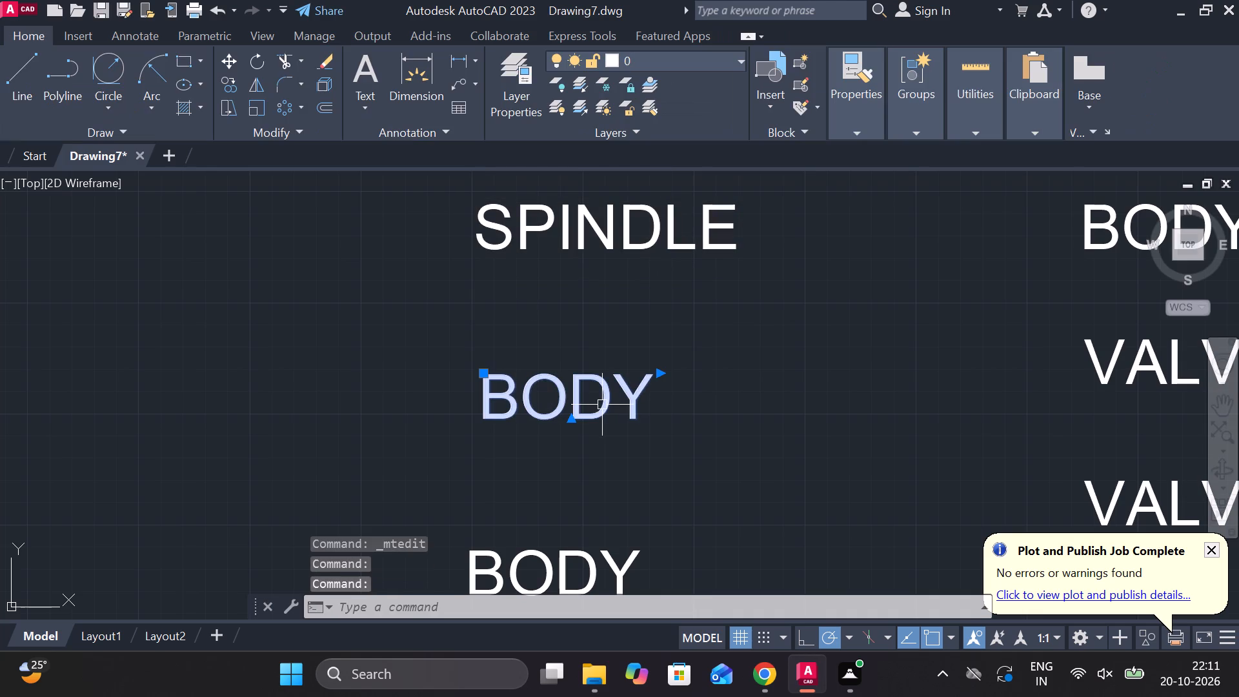
pyautogui.doubleClick(634, 395)
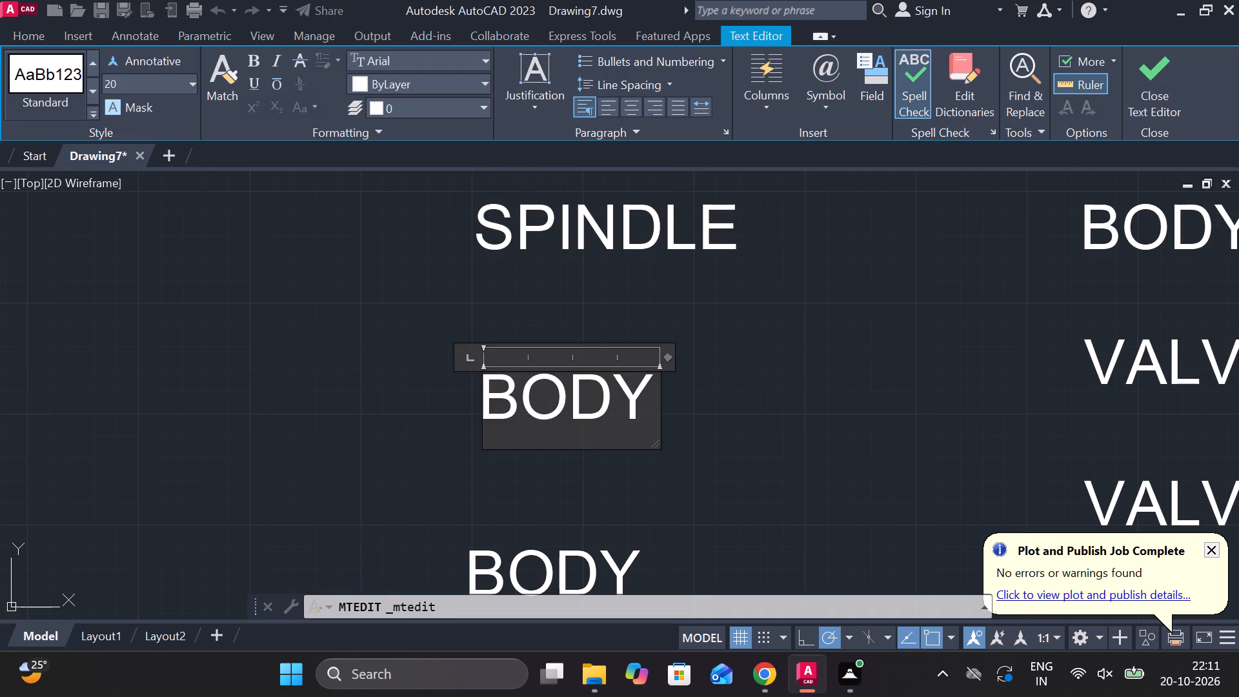
pyautogui.press('Right')
pyautogui.press('BackSpace')
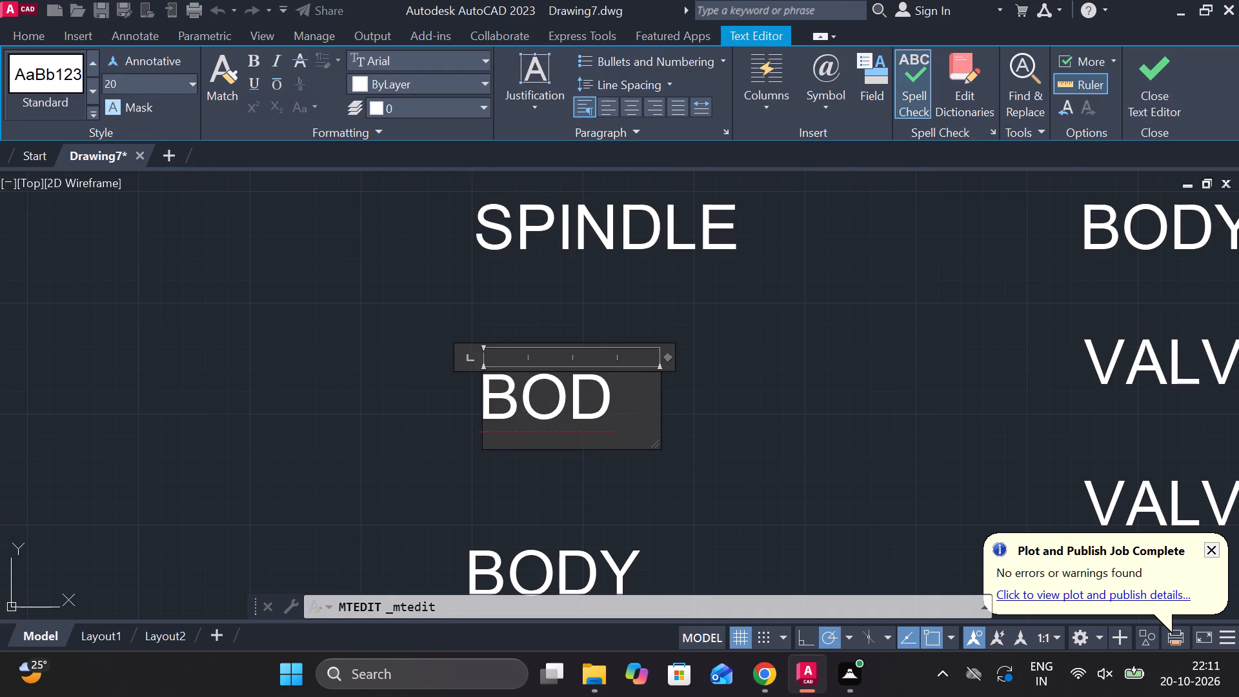
pyautogui.press('BackSpace')
pyautogui.press('BackSpace')
pyautogui.press('BackSpace')
pyautogui.write('TOGGLE')
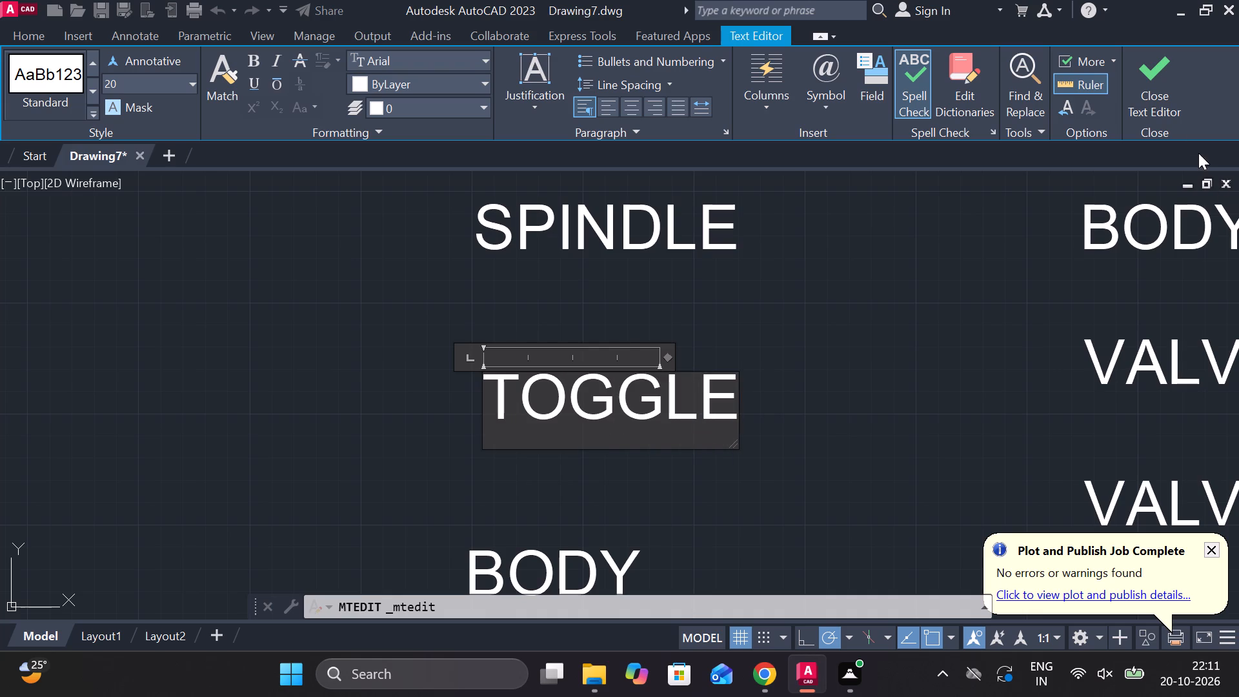
pyautogui.click(1160, 88)
# Change the third text in the middle column, below TOGGLE, to TOGGLE PIN and widen its frame to fit on one line.
pyautogui.moveTo(552, 384); pyautogui.dragTo(596, 230, button='middle')
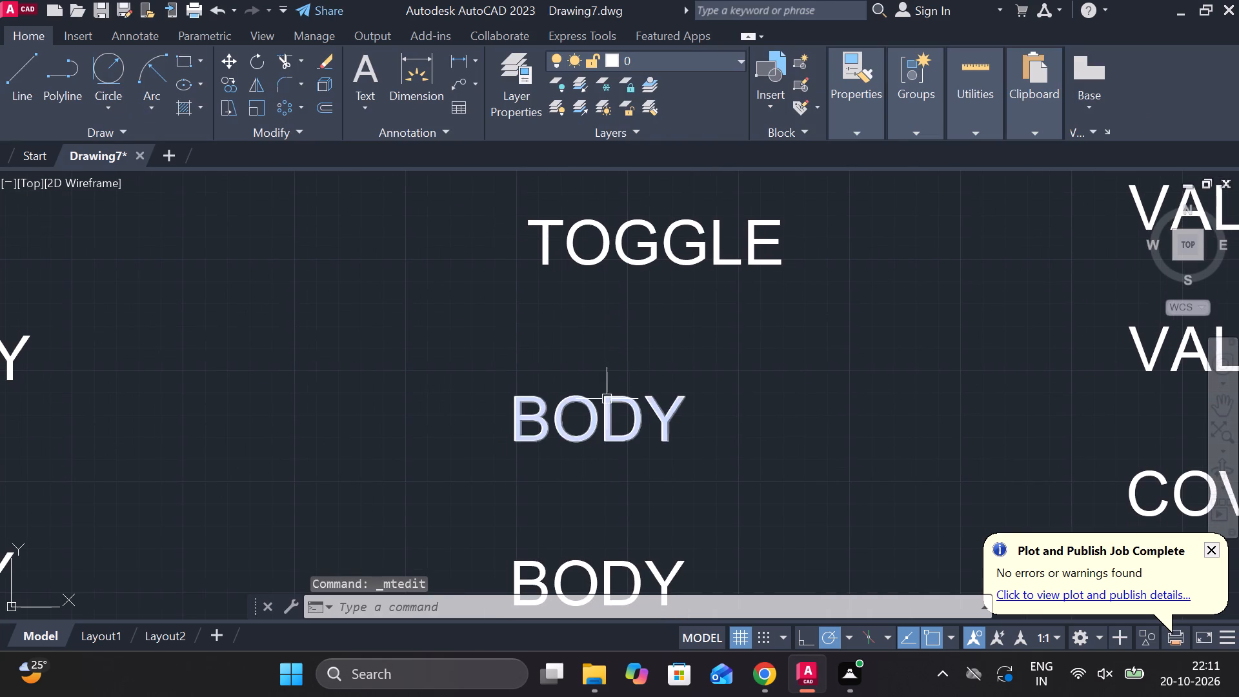
pyautogui.doubleClick(607, 401)
pyautogui.press('Right')
pyautogui.press('Right')
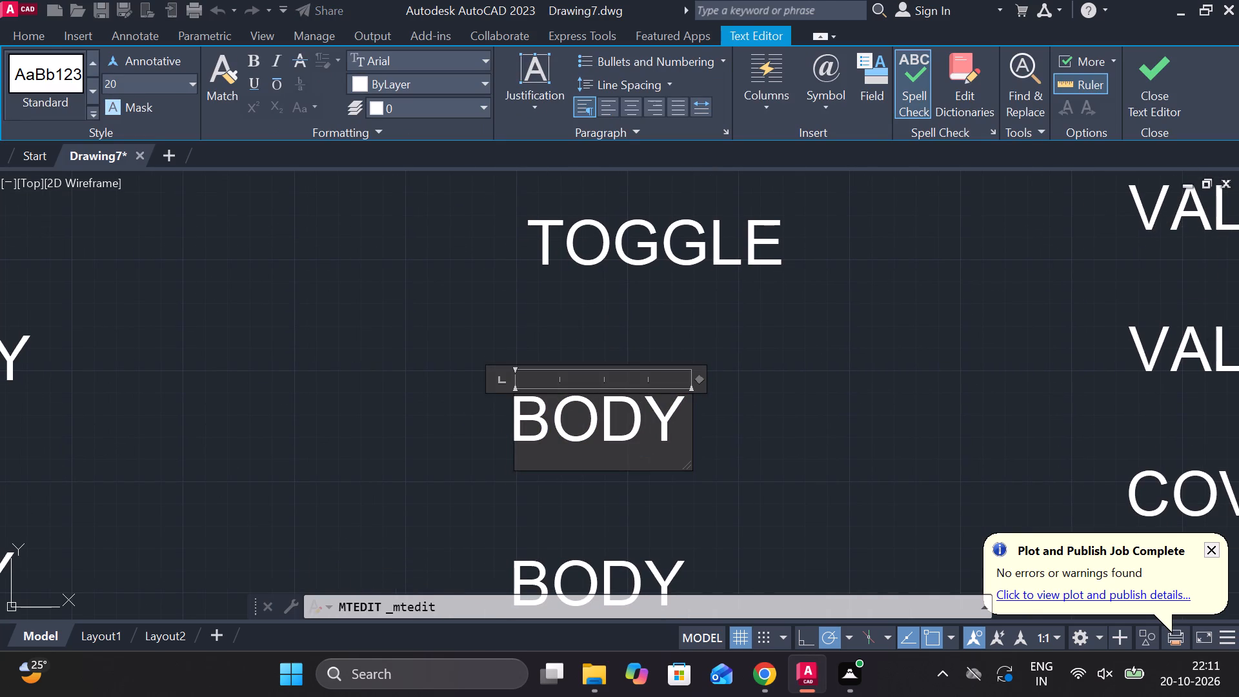
pyautogui.press('BackSpace')
pyautogui.press('BackSpace')
pyautogui.press('BackSpace')
pyautogui.press('BackSpace')
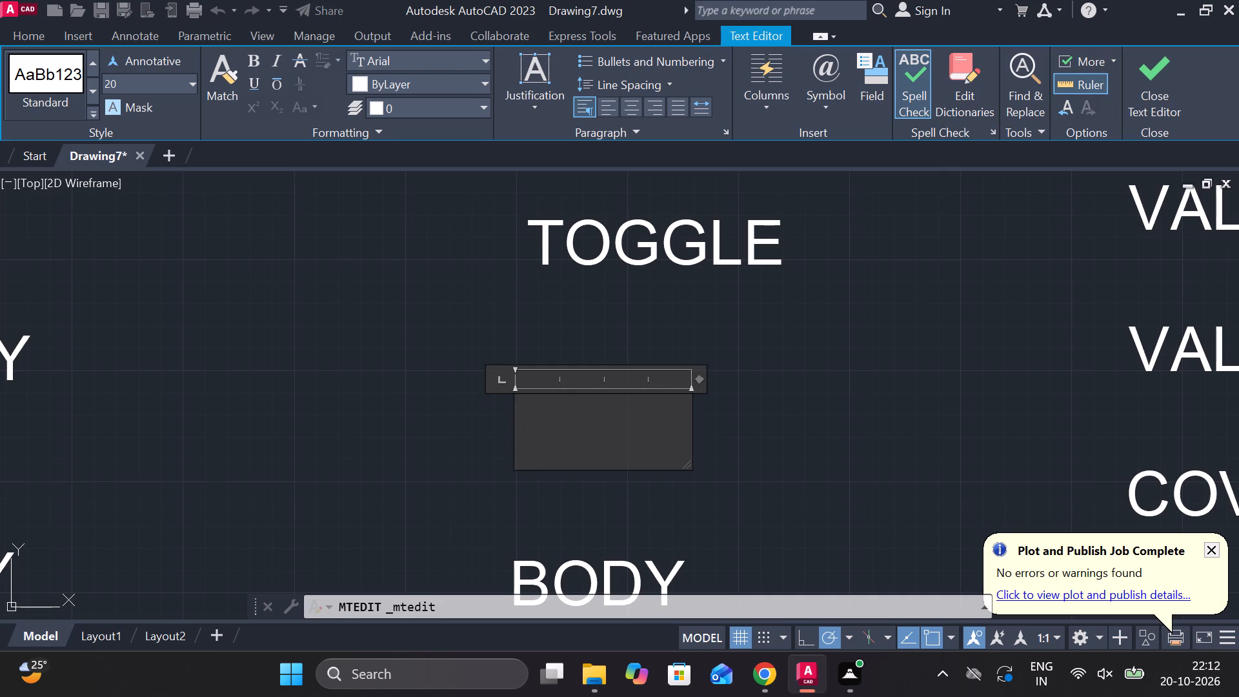
pyautogui.write('TOGGLE PIN')
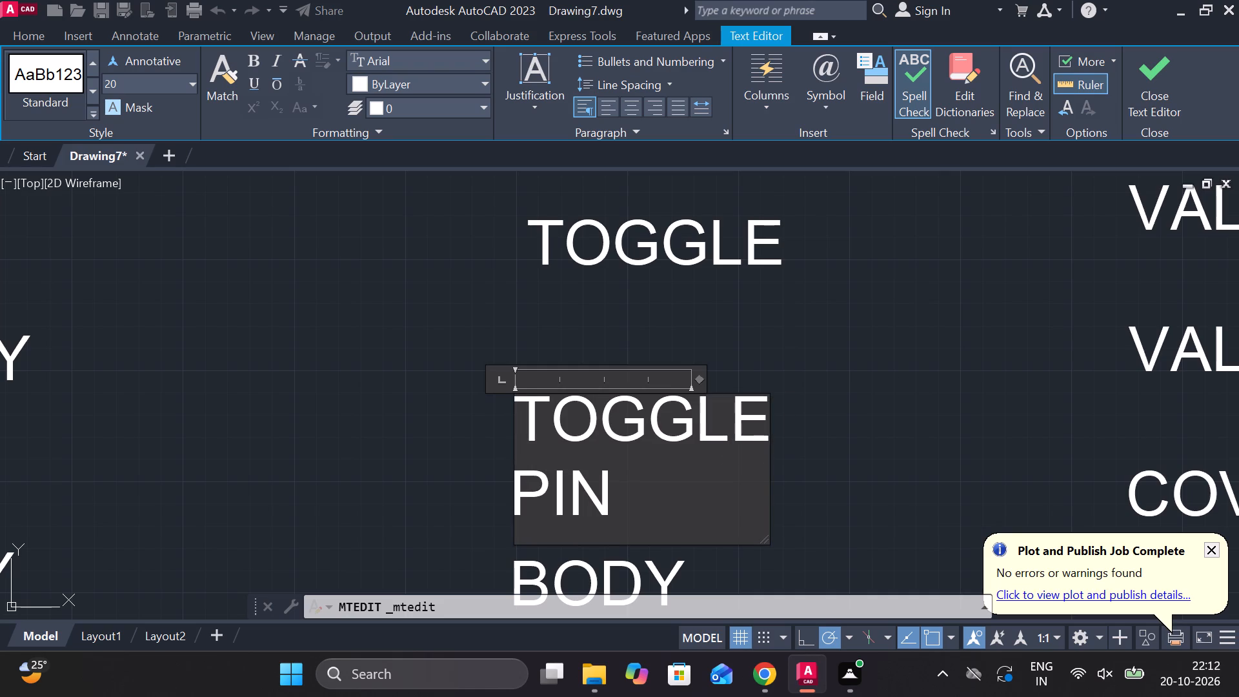
pyautogui.moveTo(767, 468); pyautogui.dragTo(903, 441)
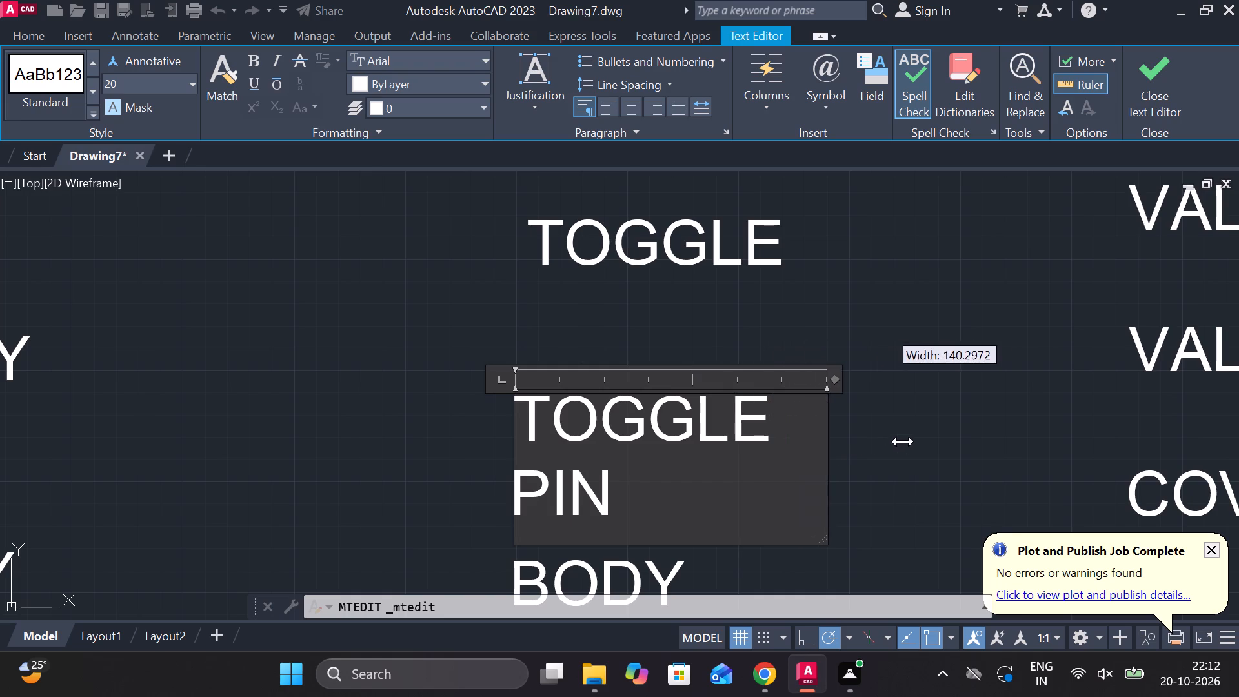
pyautogui.moveTo(903, 441); pyautogui.dragTo(991, 430)
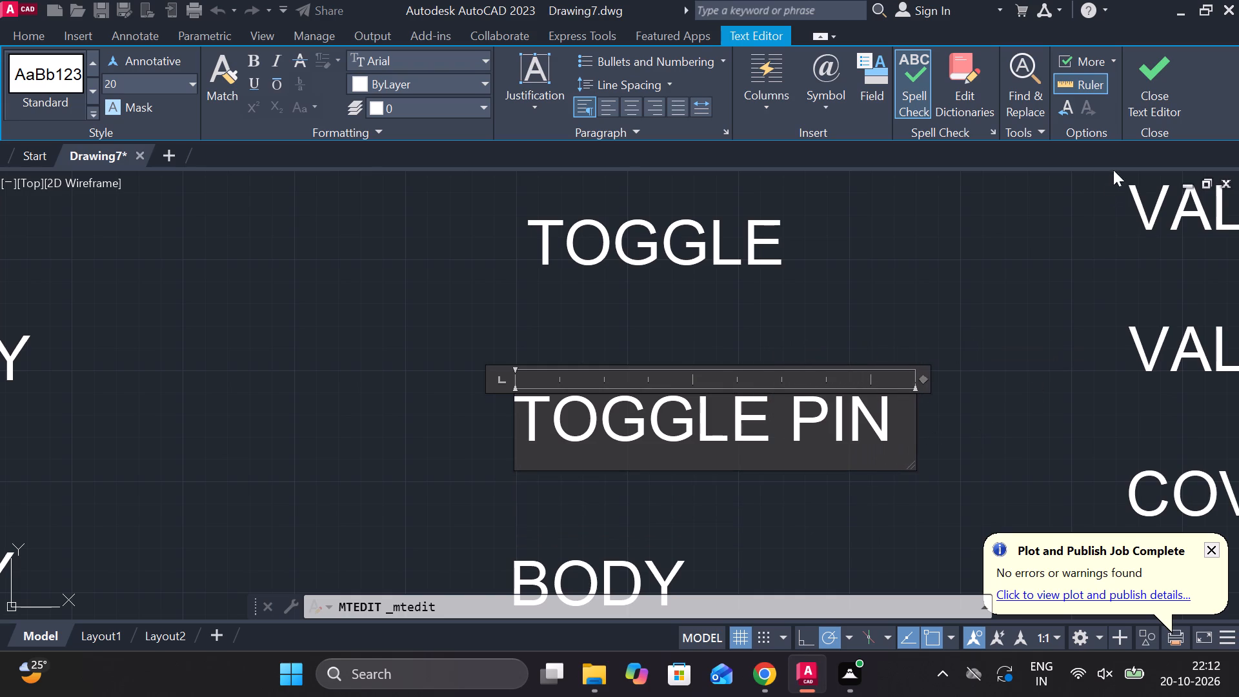
pyautogui.click(1155, 117)
# Change the fourth text in the middle column, below TOGGLE PIN, to LEVER GUIDE and widen its frame to fit on one line.
pyautogui.scroll(-1, 743, 481)
pyautogui.moveTo(743, 481); pyautogui.dragTo(677, 362, button='middle')
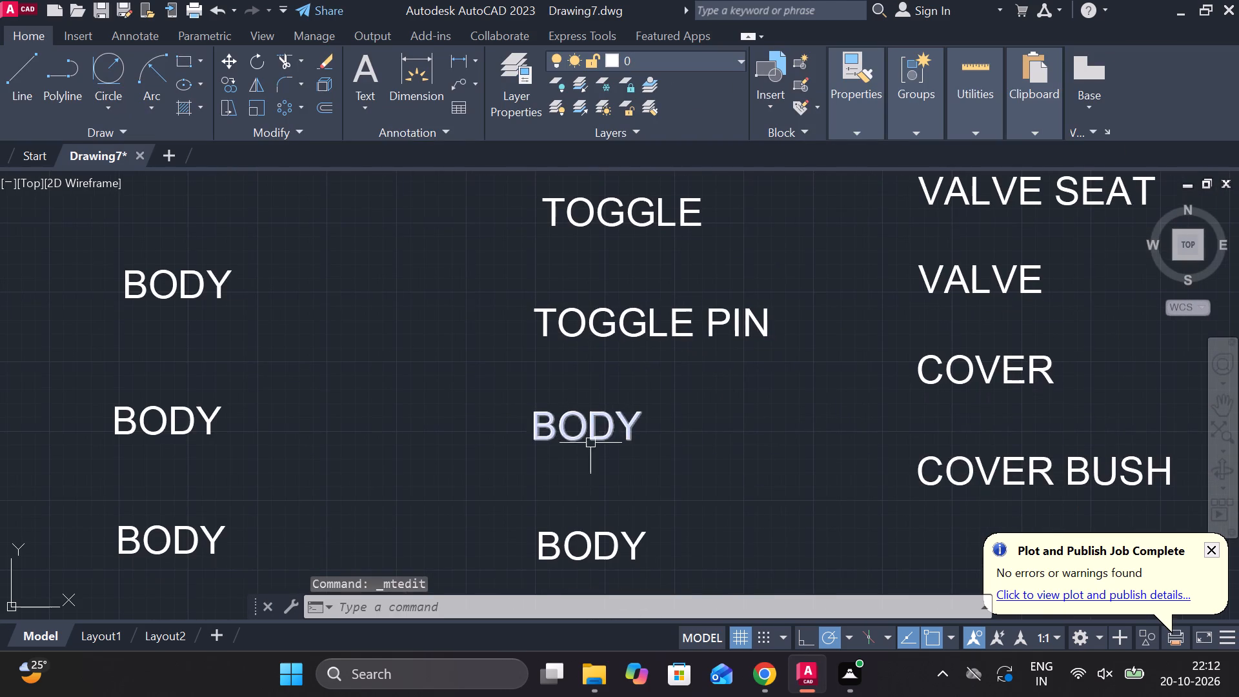
pyautogui.doubleClick(586, 427)
pyautogui.press('Right')
pyautogui.press('Right')
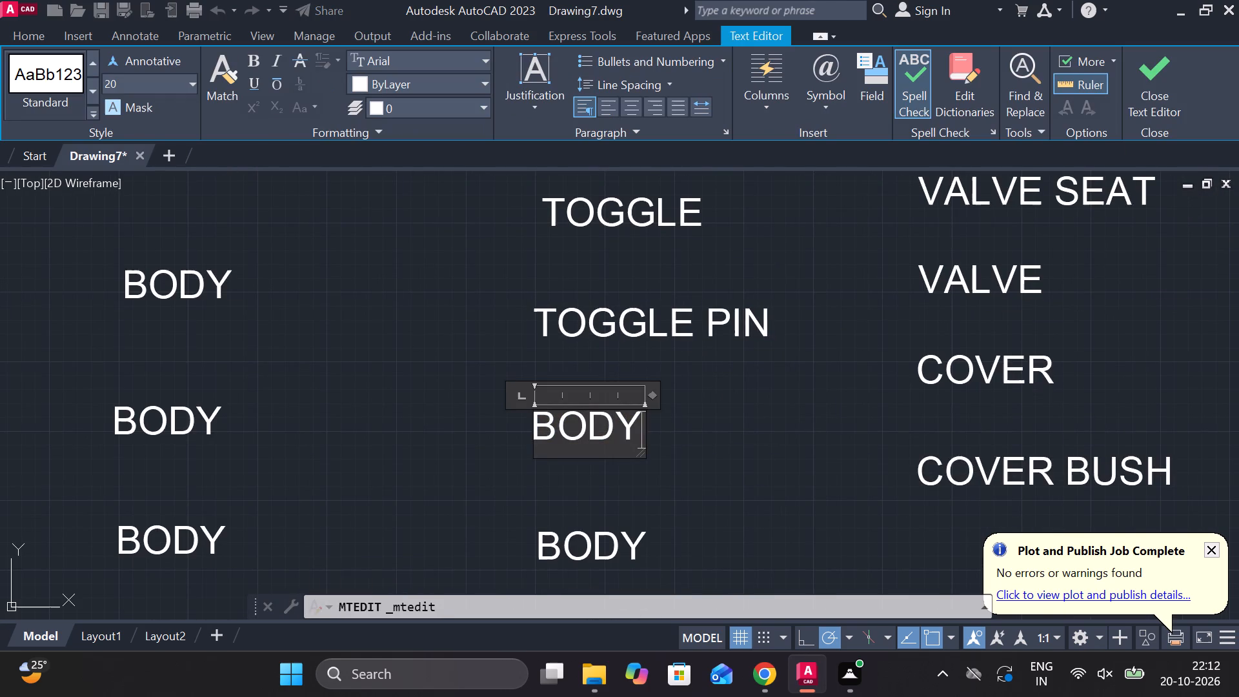
pyautogui.press('BackSpace')
pyautogui.press('BackSpace')
pyautogui.press('BackSpace')
pyautogui.press('BackSpace')
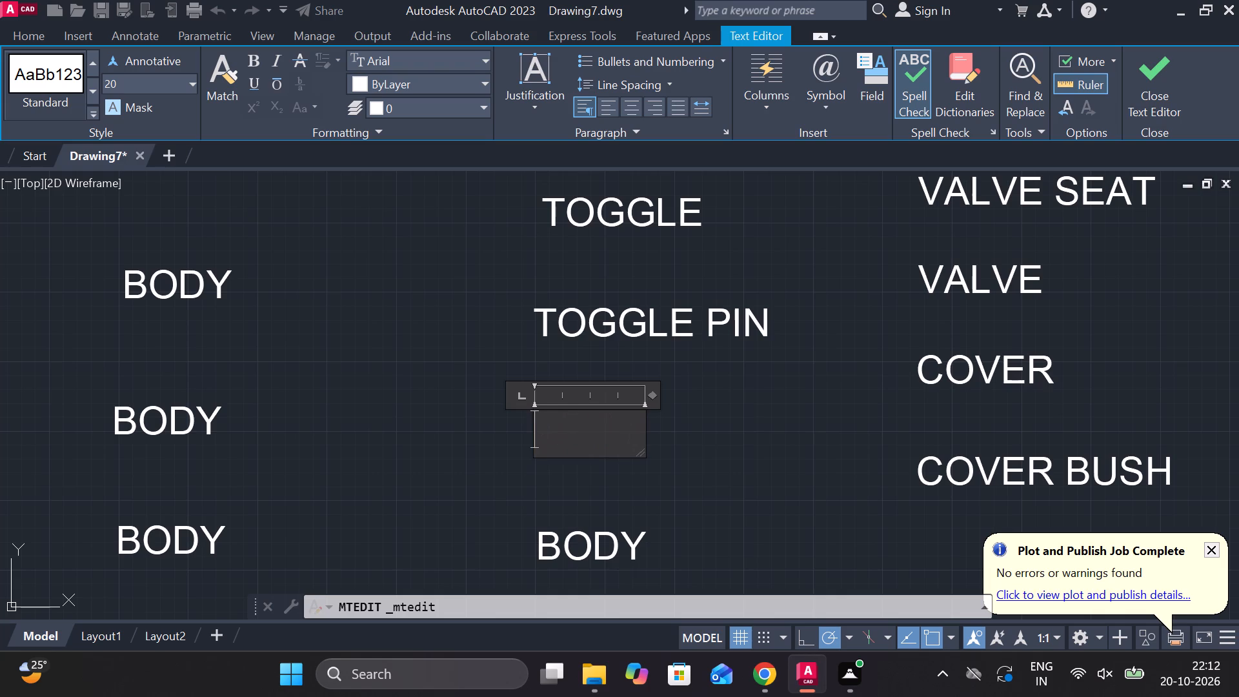
pyautogui.write('LE')
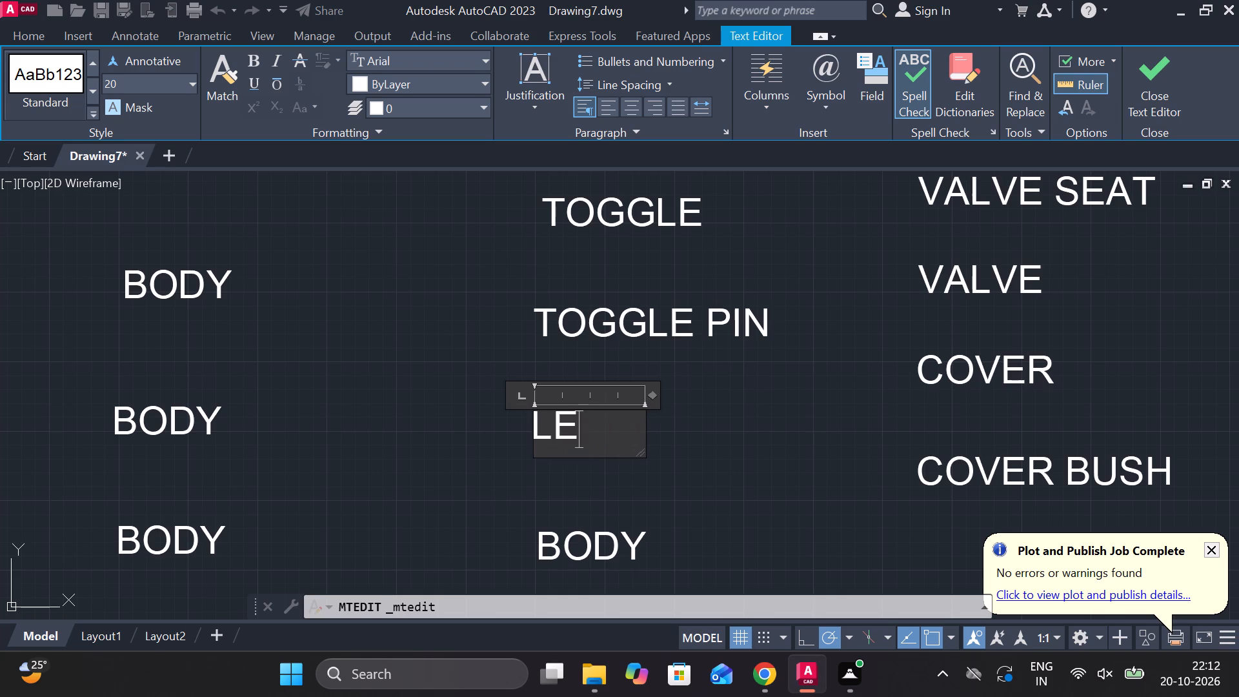
pyautogui.write('VER G')
pyautogui.write('UIDE')
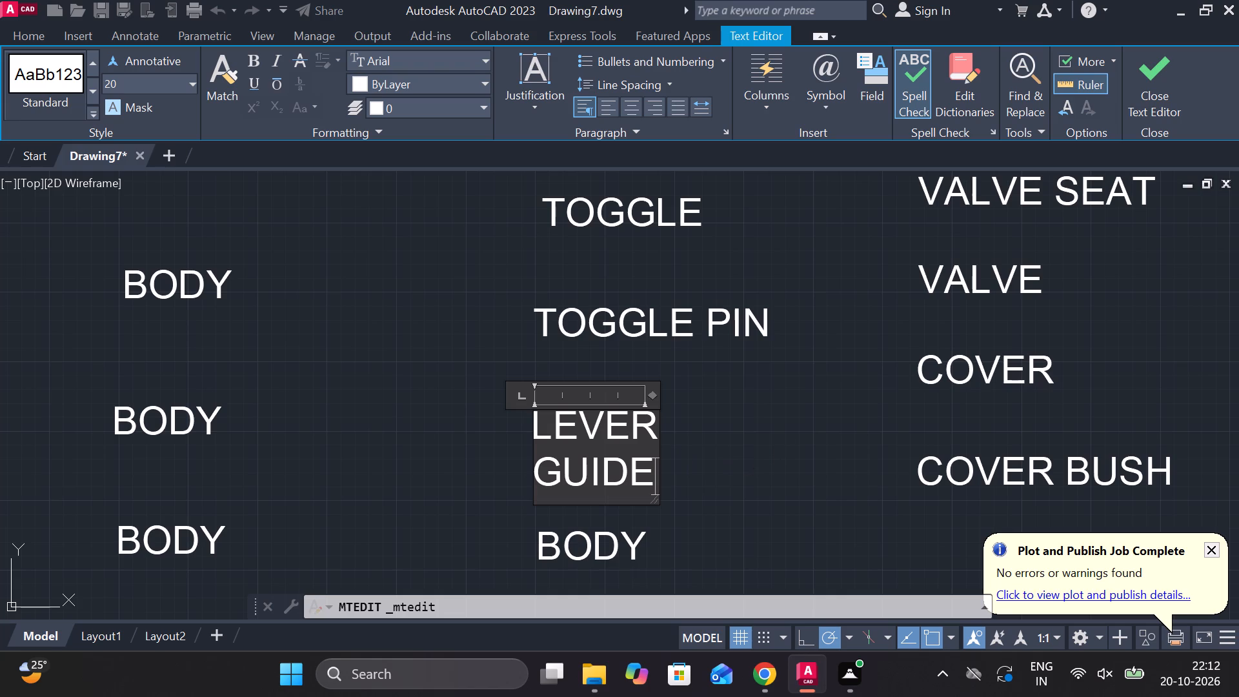
pyautogui.moveTo(655, 450); pyautogui.dragTo(814, 438)
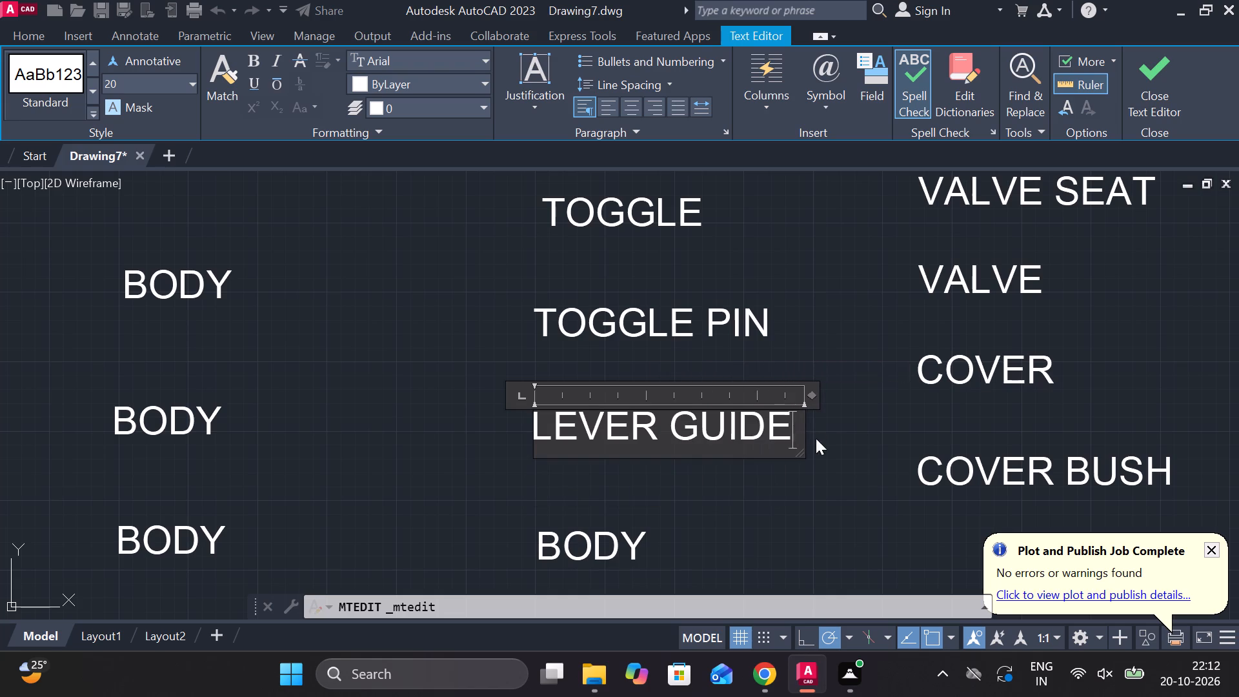
pyautogui.click(1174, 86)
# Change the bottom text in the middle column, below LEVER GUIDE, to LEVER.
pyautogui.moveTo(729, 517); pyautogui.dragTo(714, 413, button='middle')
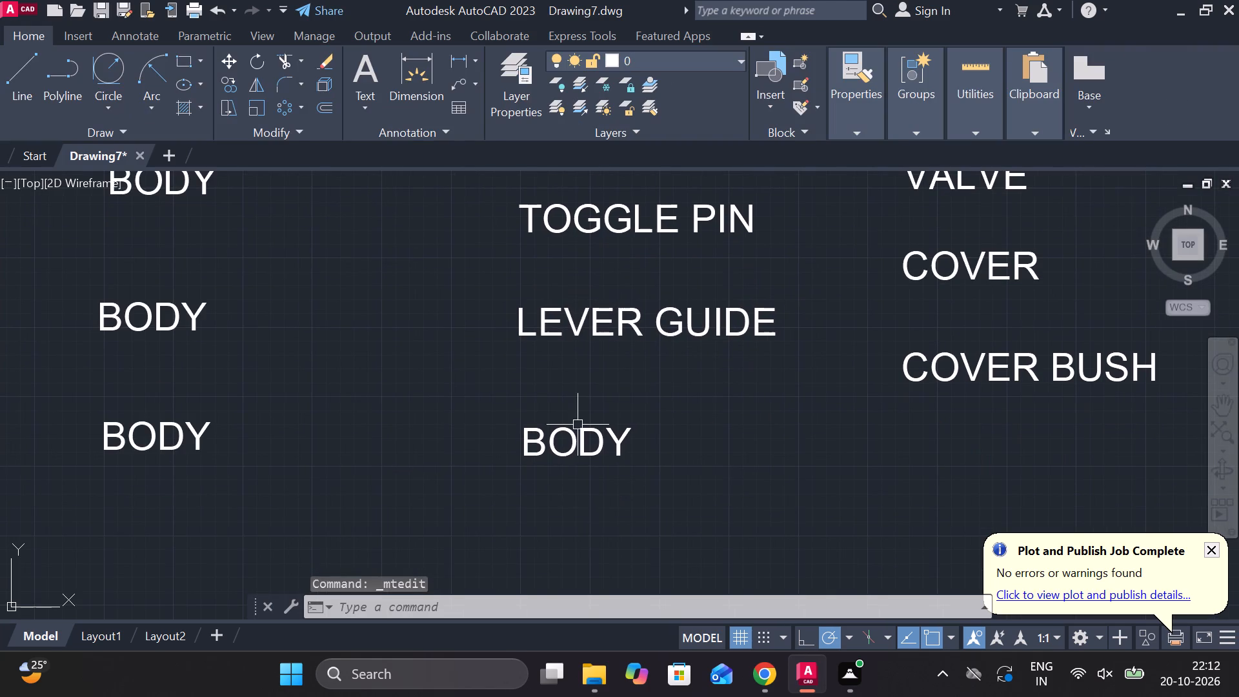
pyautogui.doubleClick(583, 449)
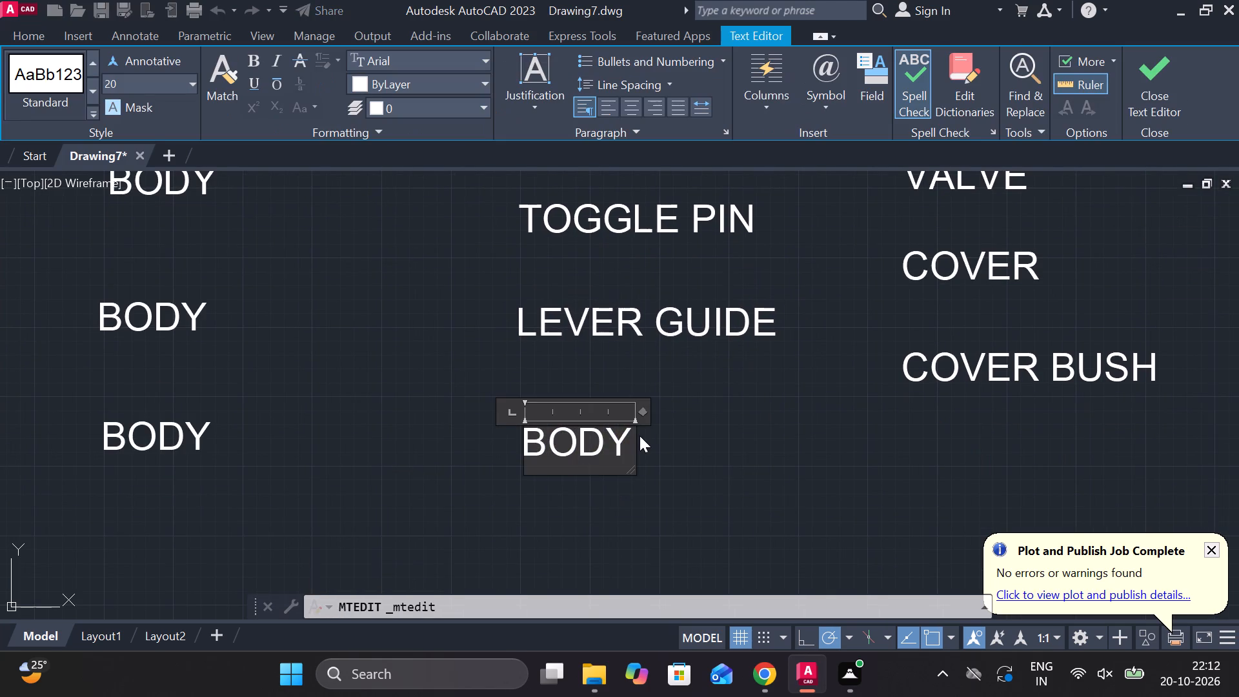
pyautogui.press('Right')
pyautogui.press('Right')
pyautogui.press('BackSpace')
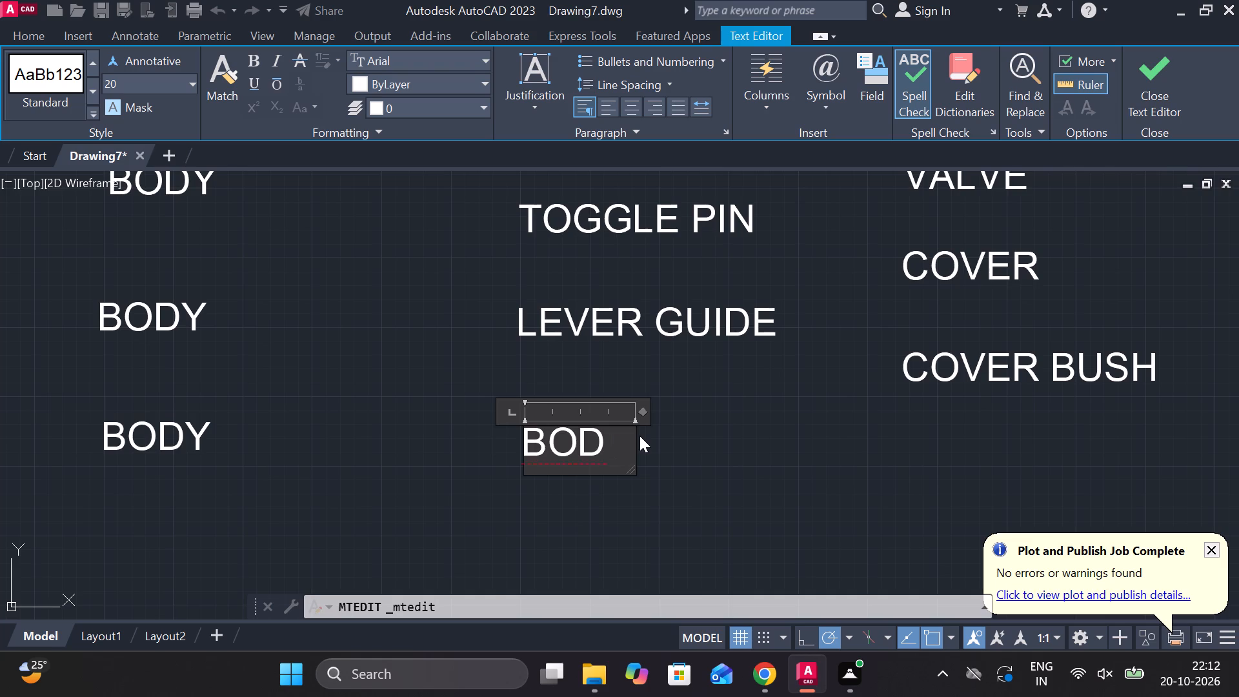
pyautogui.press('BackSpace')
pyautogui.press('BackSpace')
pyautogui.press('BackSpace')
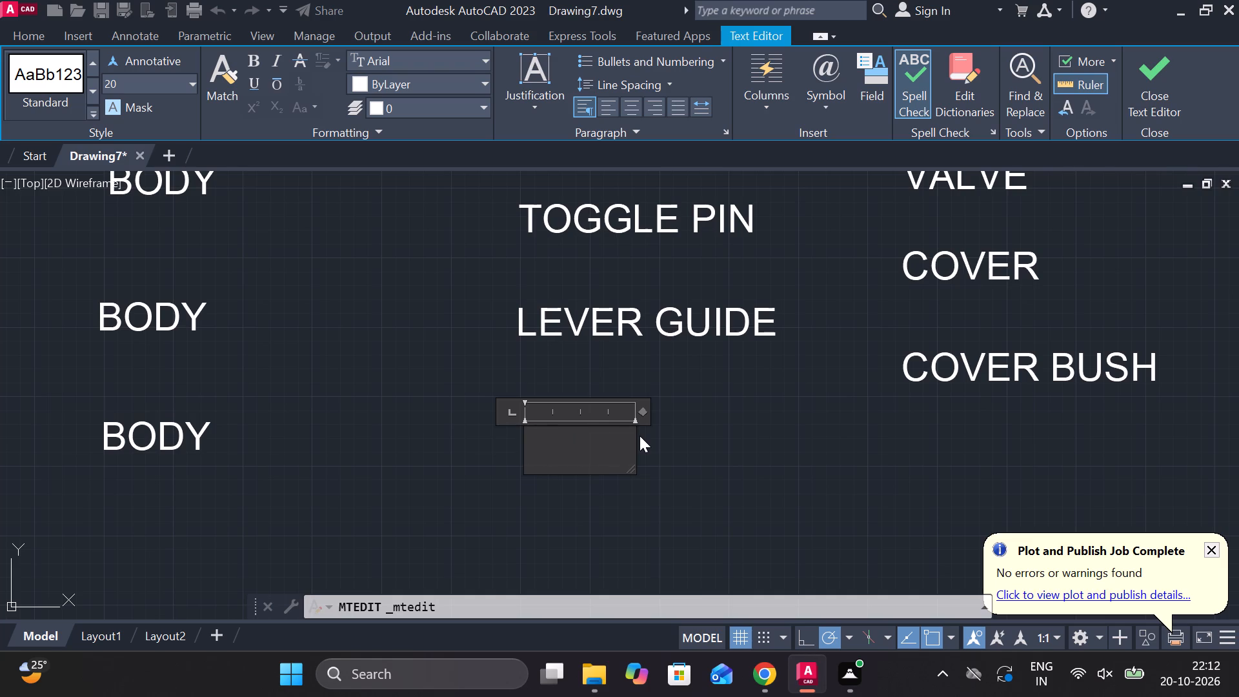
pyautogui.write('LEVER')
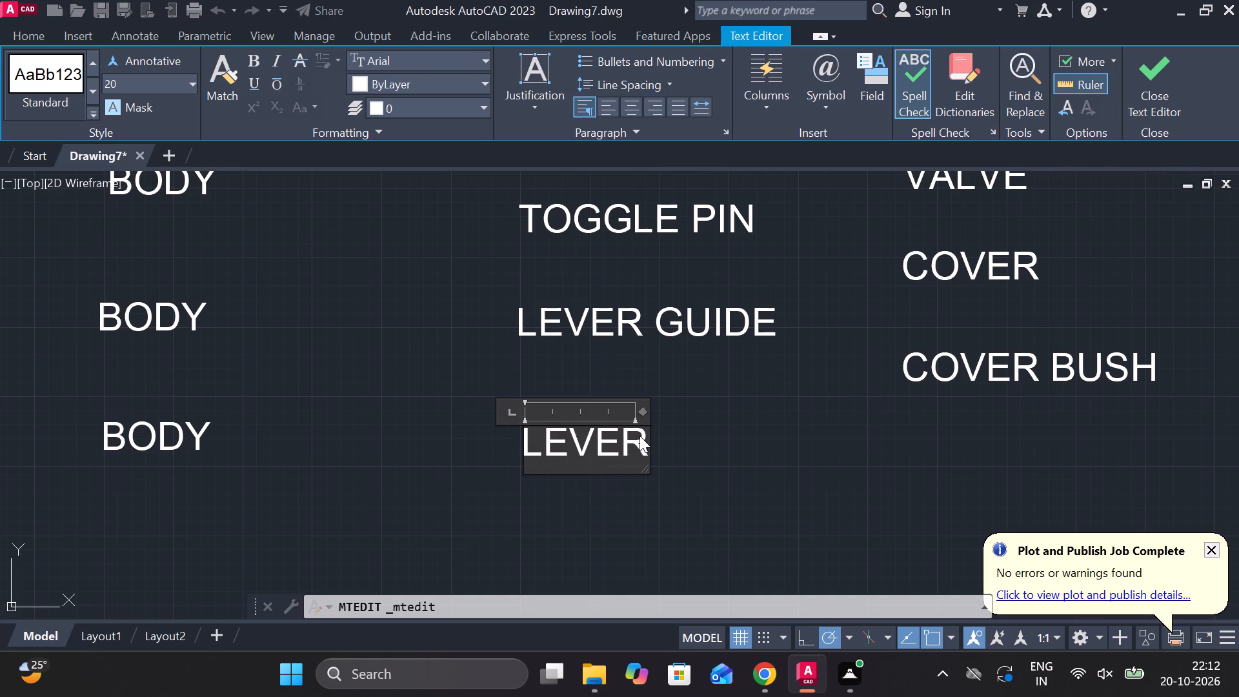
pyautogui.click(1153, 78)
# Change the top BODY text in the left column to FULCRUM PIN and widen its frame to fit on one line.
pyautogui.scroll(-3, 817, 325)
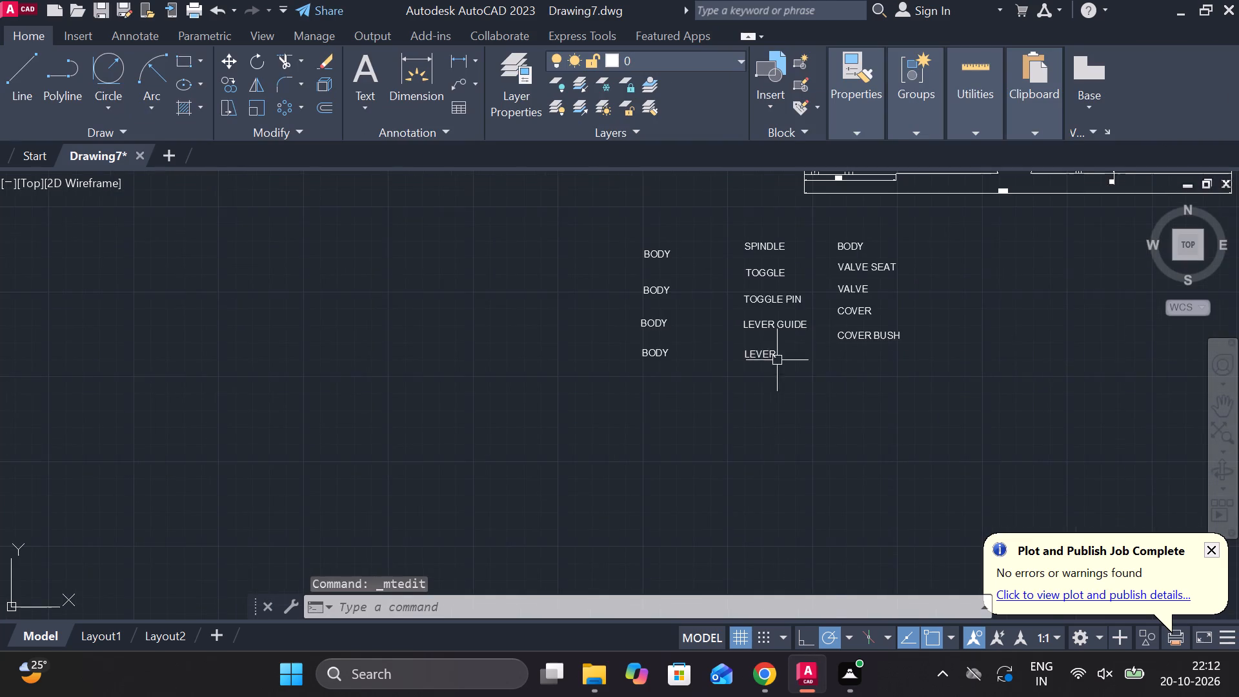
pyautogui.scroll(1, 683, 350)
pyautogui.moveTo(663, 261); pyautogui.dragTo(713, 405, button='middle')
pyautogui.scroll(2, 668, 335)
pyautogui.doubleClick(689, 344)
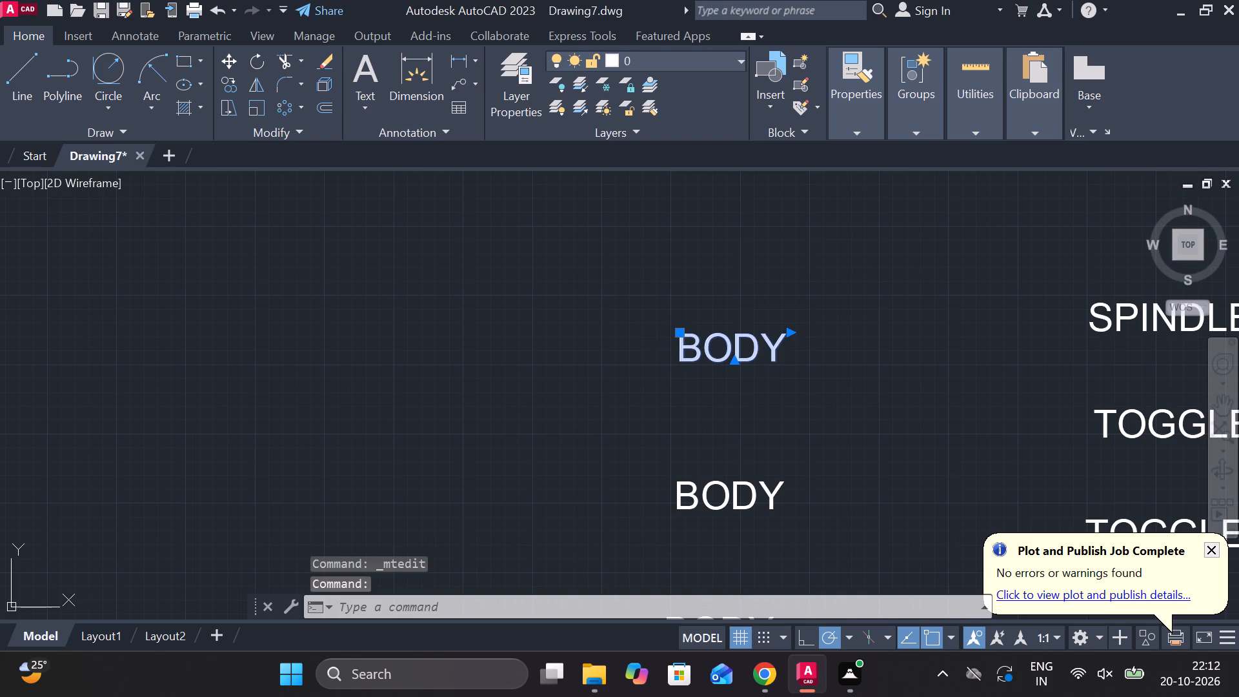
pyautogui.press('Right')
pyautogui.press('Right')
pyautogui.press('Right')
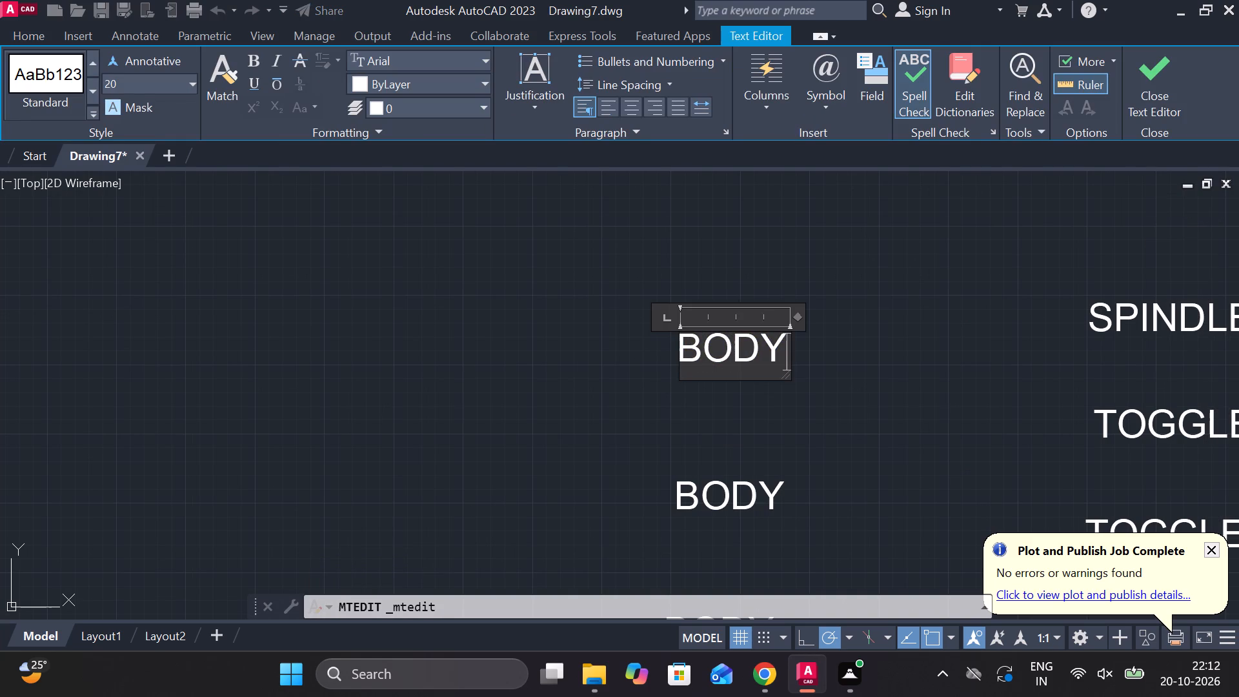
pyautogui.press('Right')
pyautogui.press('BackSpace')
pyautogui.press('BackSpace')
pyautogui.press('BackSpace')
pyautogui.press('BackSpace')
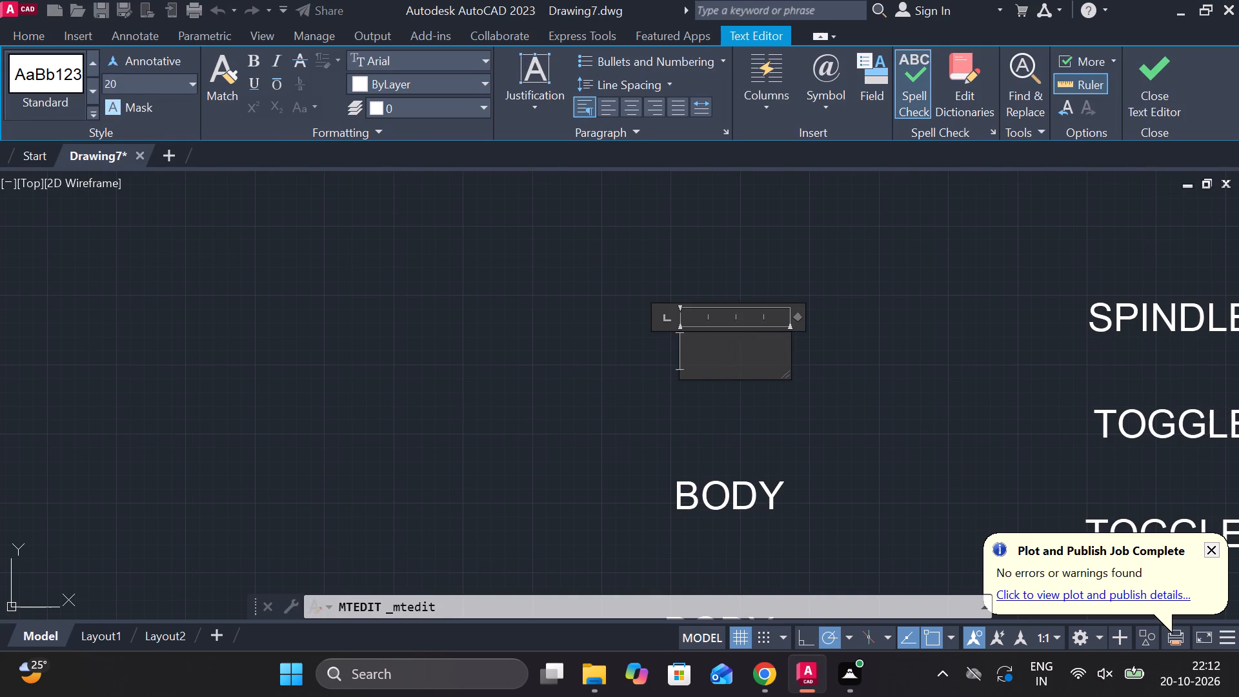
pyautogui.write('FU')
pyautogui.press('l')
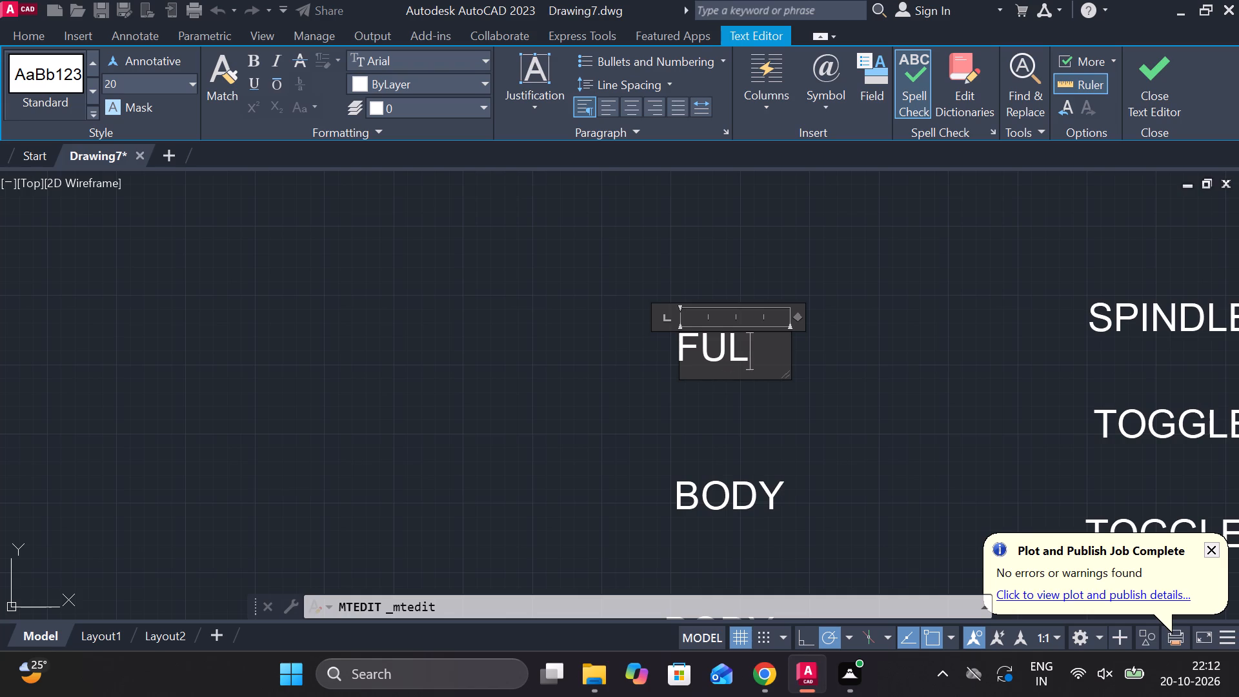
pyautogui.write('CRU')
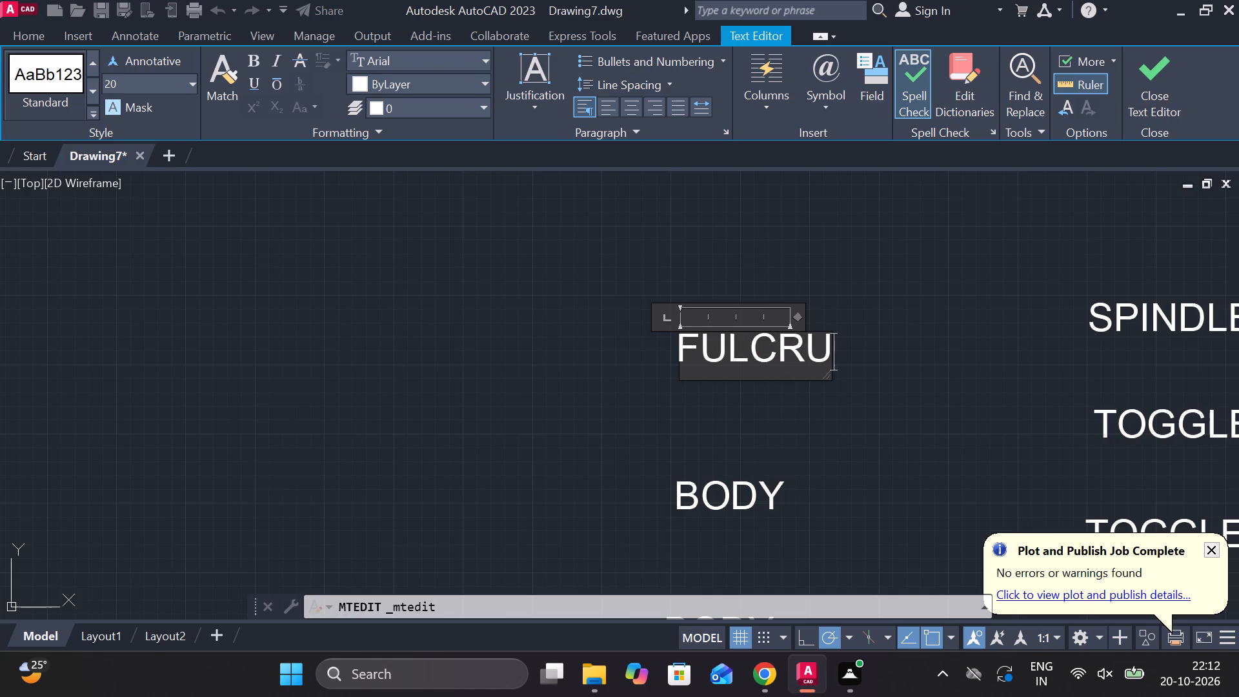
pyautogui.press('m')
pyautogui.press('space')
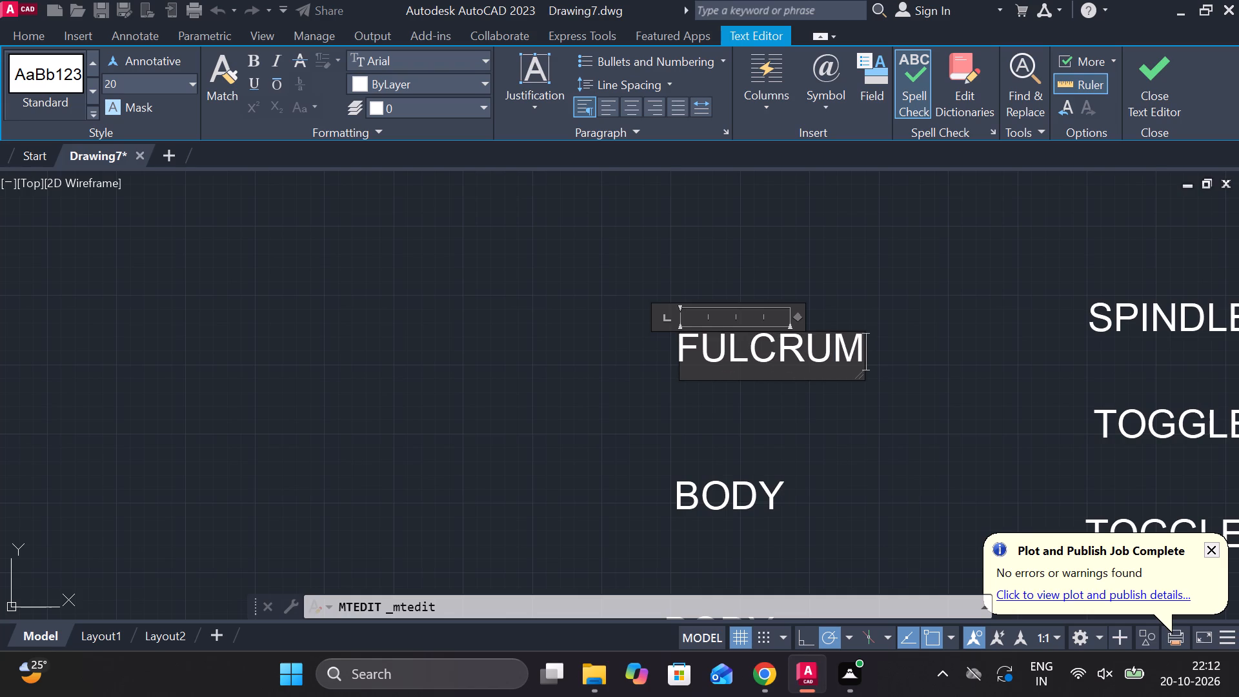
pyautogui.write('PIN')
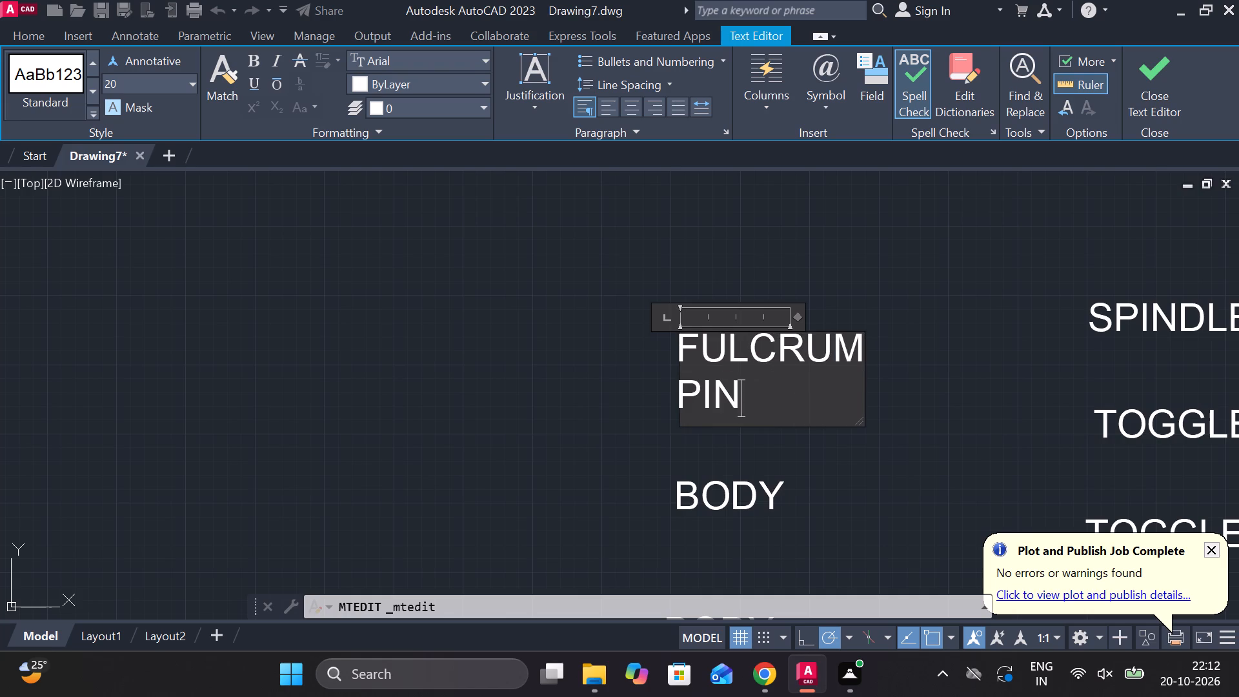
pyautogui.moveTo(864, 376); pyautogui.dragTo(900, 373)
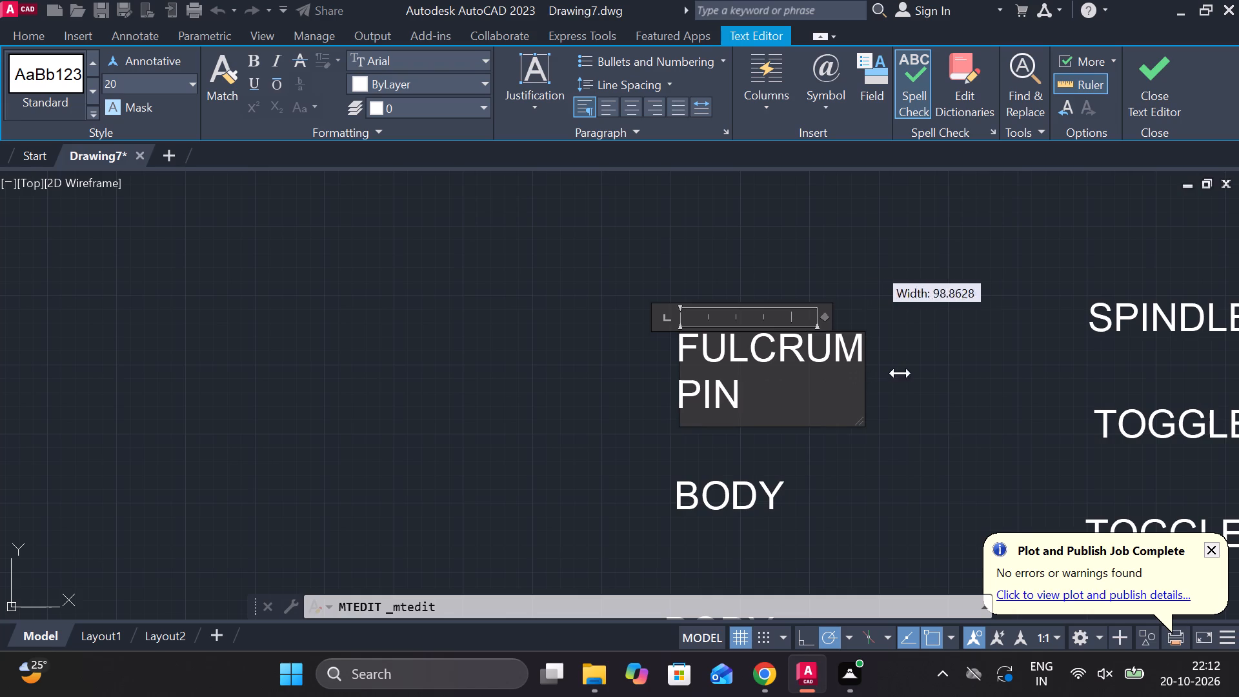
pyautogui.moveTo(900, 373); pyautogui.dragTo(1018, 339)
pyautogui.click(1171, 105)
# Change the second text in the left column, below FULCRUM PIN, to WEIGHT.
pyautogui.moveTo(758, 457); pyautogui.dragTo(462, 160, button='middle')
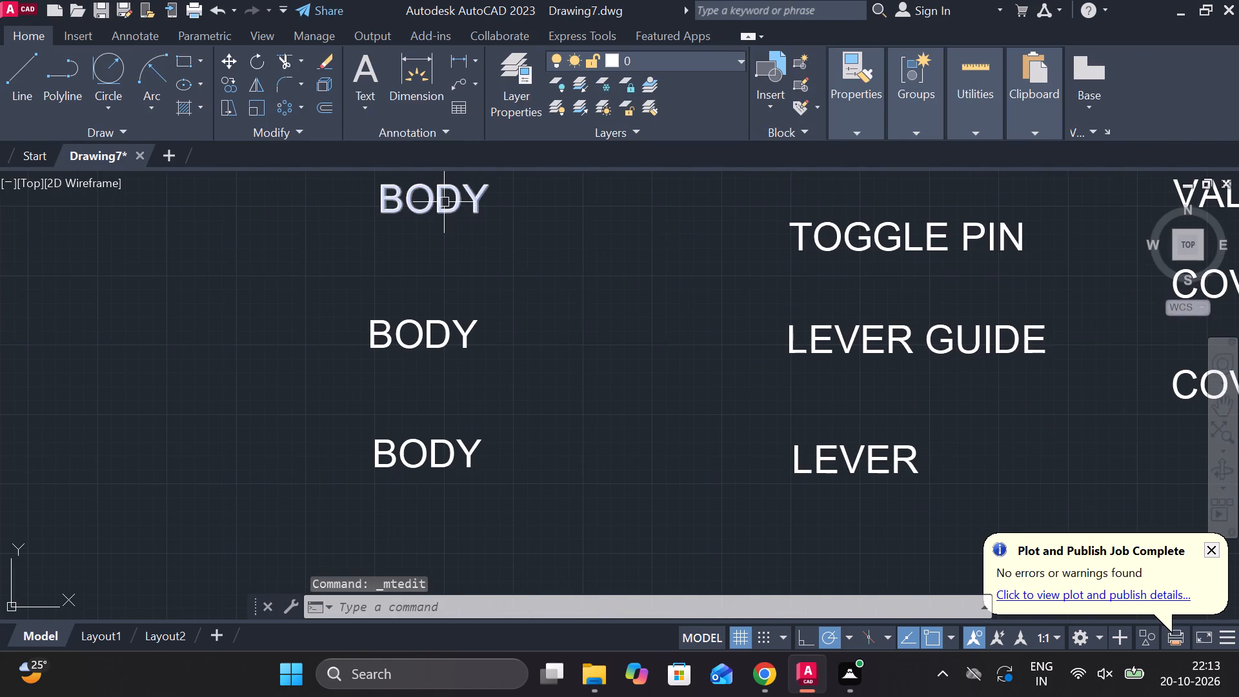
pyautogui.doubleClick(440, 199)
pyautogui.press('Right')
pyautogui.press('Right')
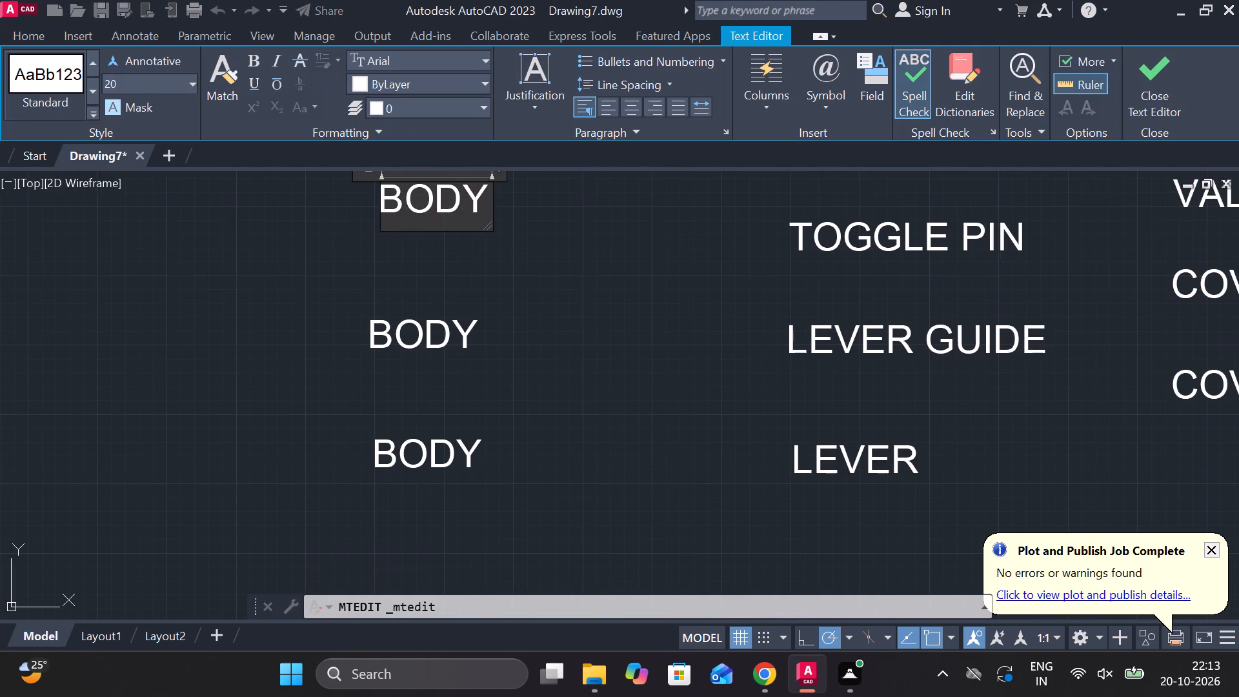
pyautogui.press('BackSpace')
pyautogui.press('BackSpace')
pyautogui.press('BackSpace')
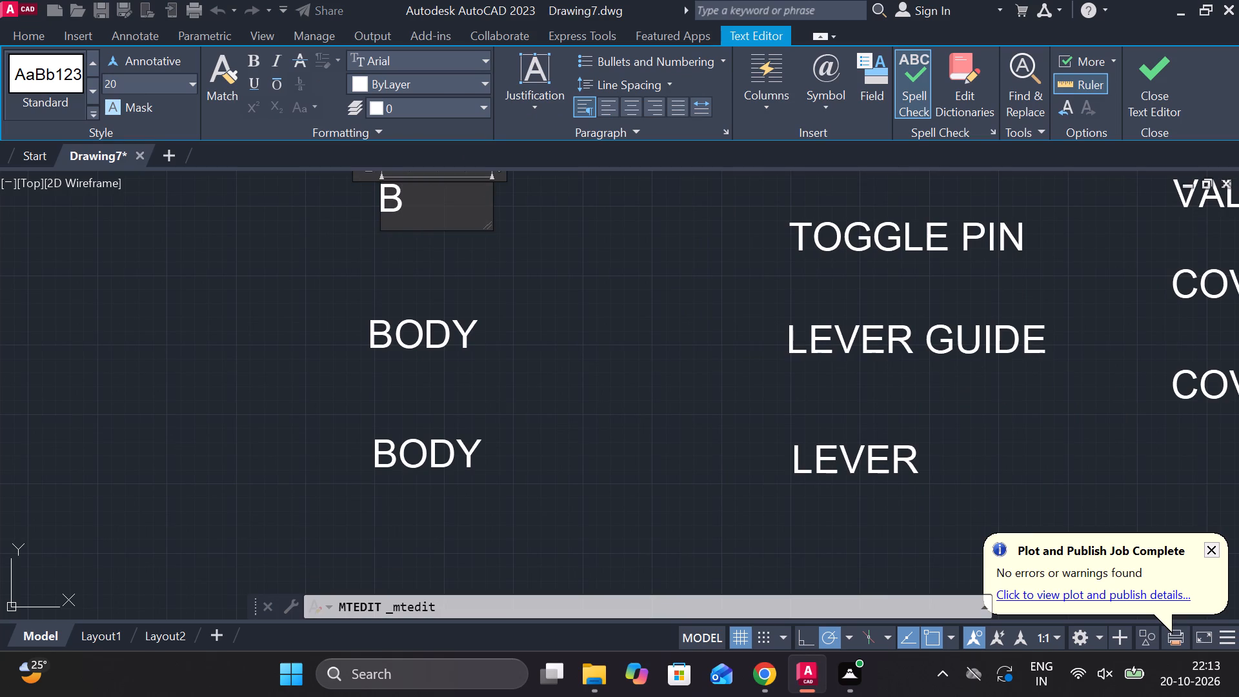
pyautogui.press('BackSpace')
pyautogui.write('WEIGHT')
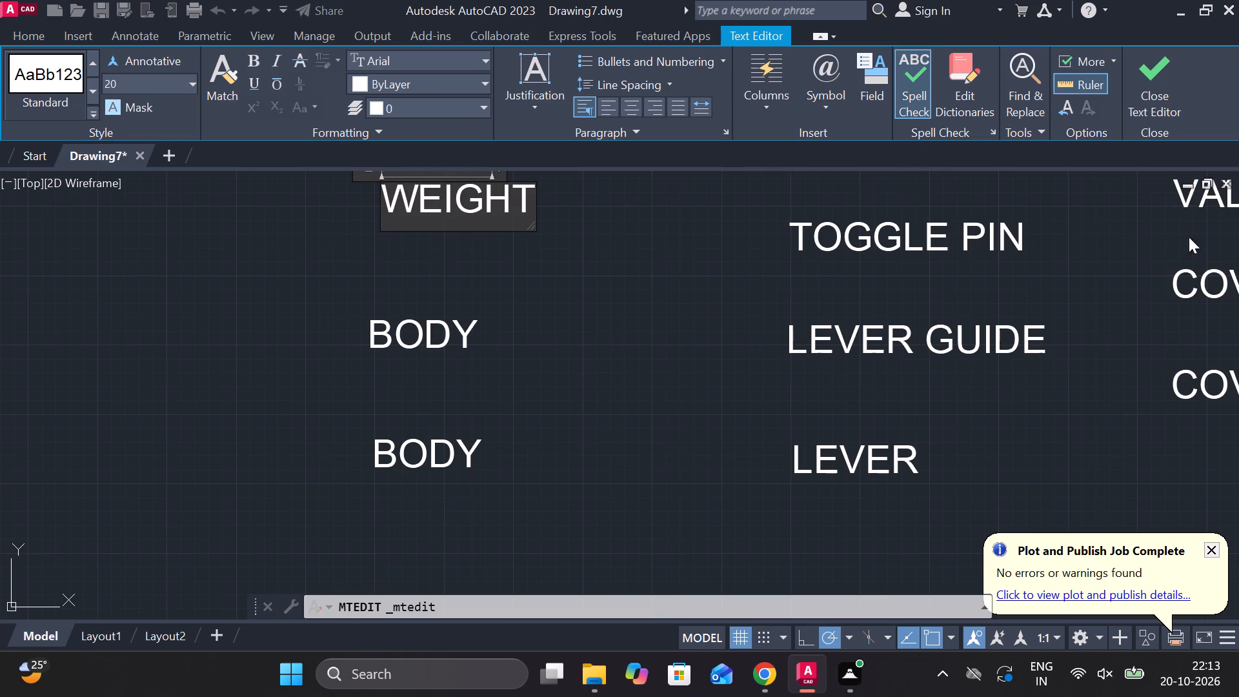
pyautogui.click(1145, 89)
# Change the third text in the left column, below WEIGHT, to LEVER PIN and widen its frame to fit on one line.
pyautogui.doubleClick(426, 363)
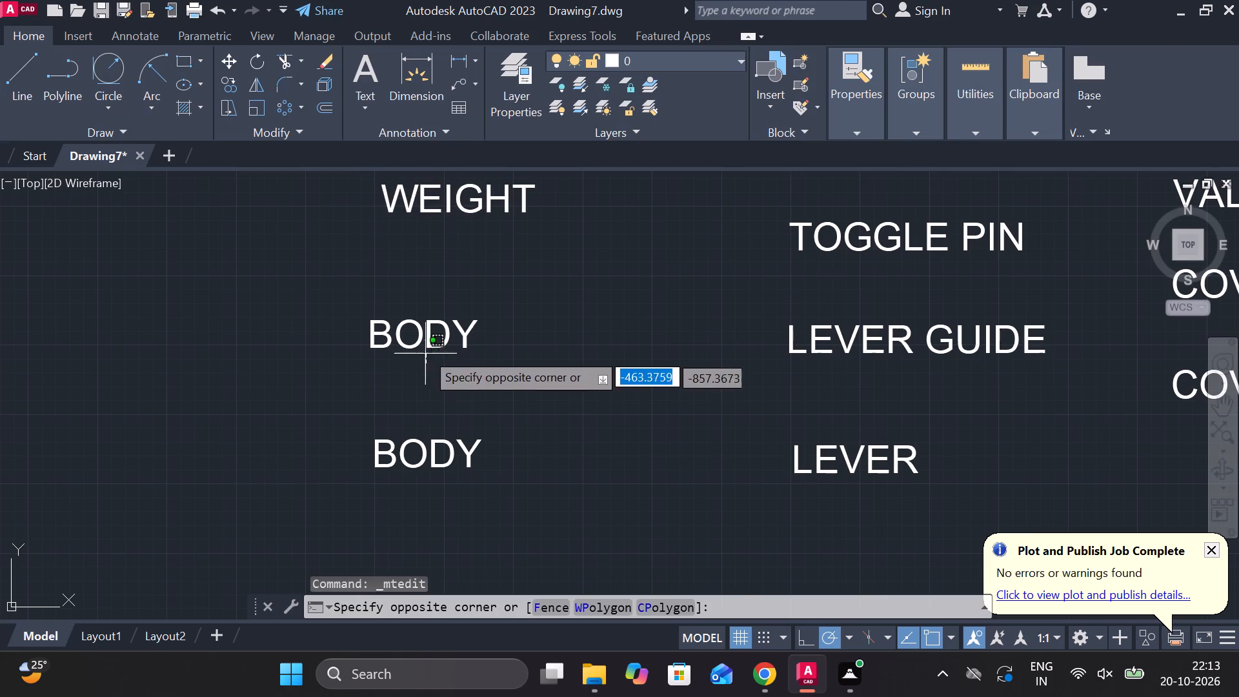
pyautogui.click(423, 345)
pyautogui.doubleClick(426, 334)
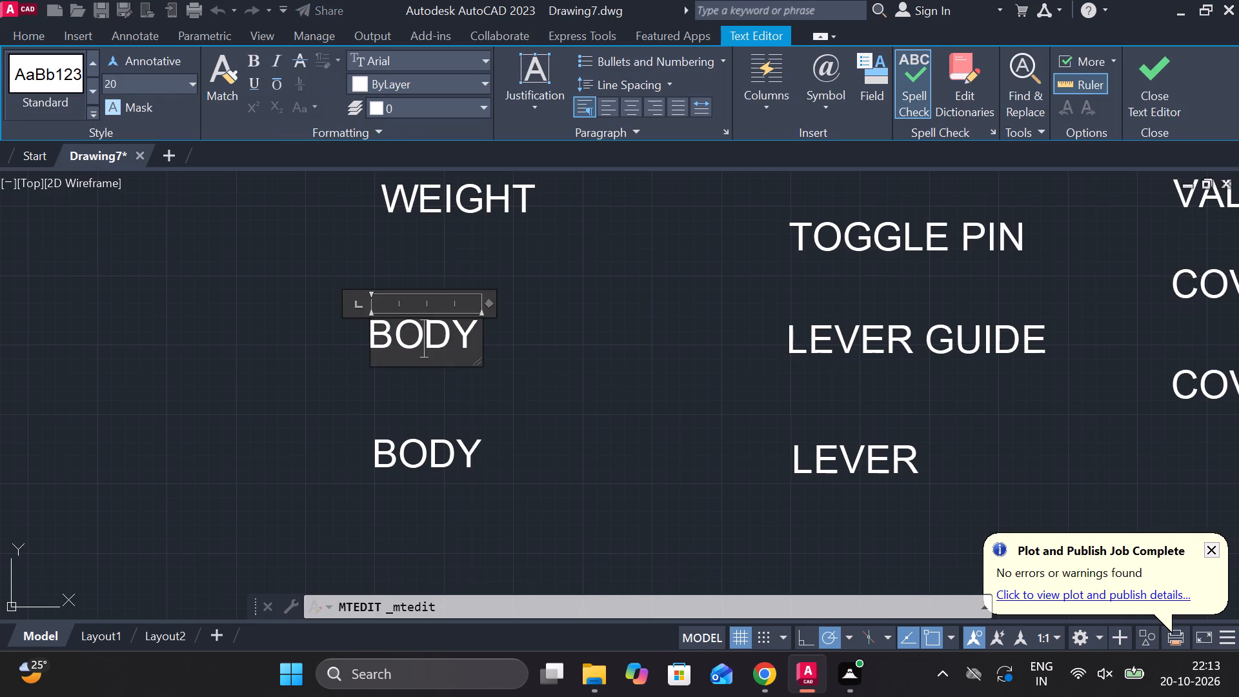
pyautogui.click(466, 342)
pyautogui.press('BackSpace')
pyautogui.press('BackSpace')
pyautogui.press('BackSpace')
pyautogui.press('BackSpace')
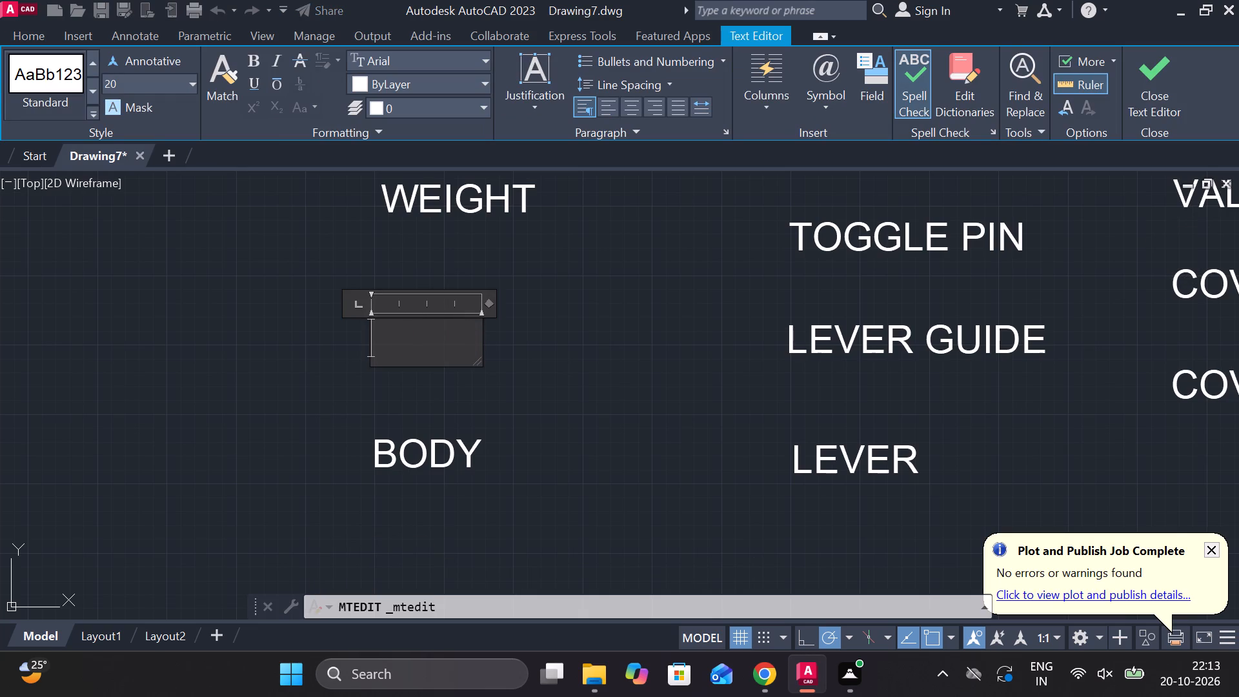
pyautogui.write('LEVER PIN')
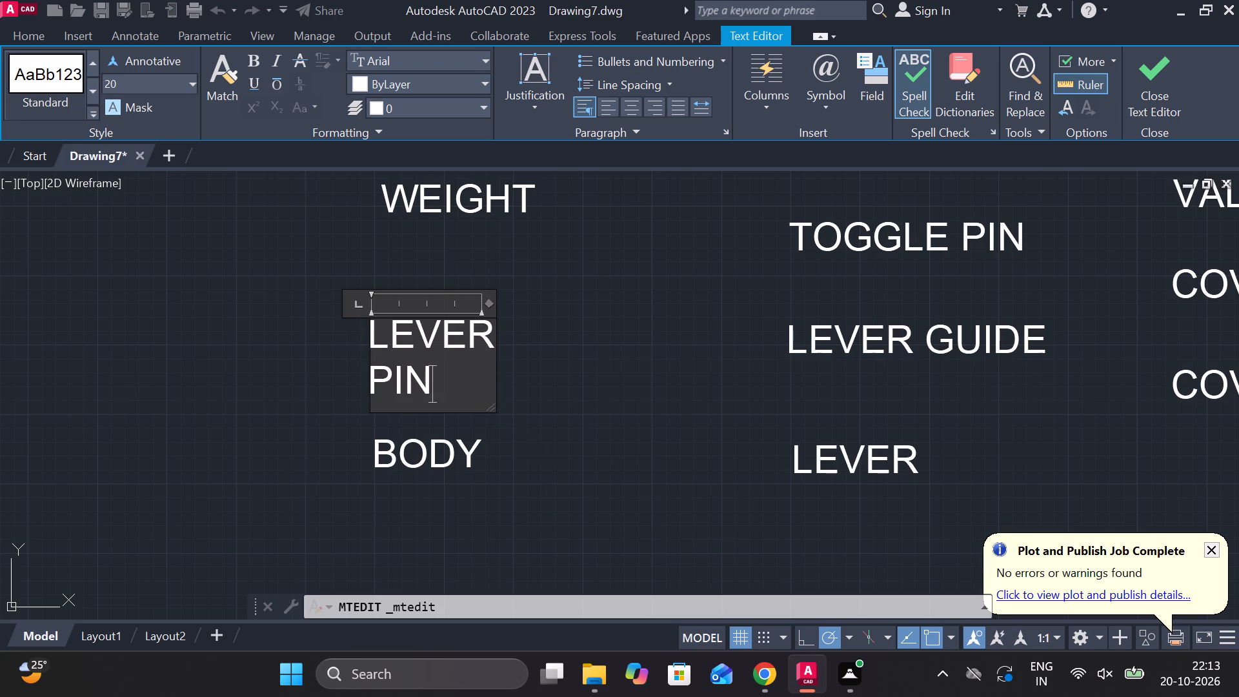
pyautogui.moveTo(494, 369); pyautogui.dragTo(582, 354)
pyautogui.click(1152, 90)
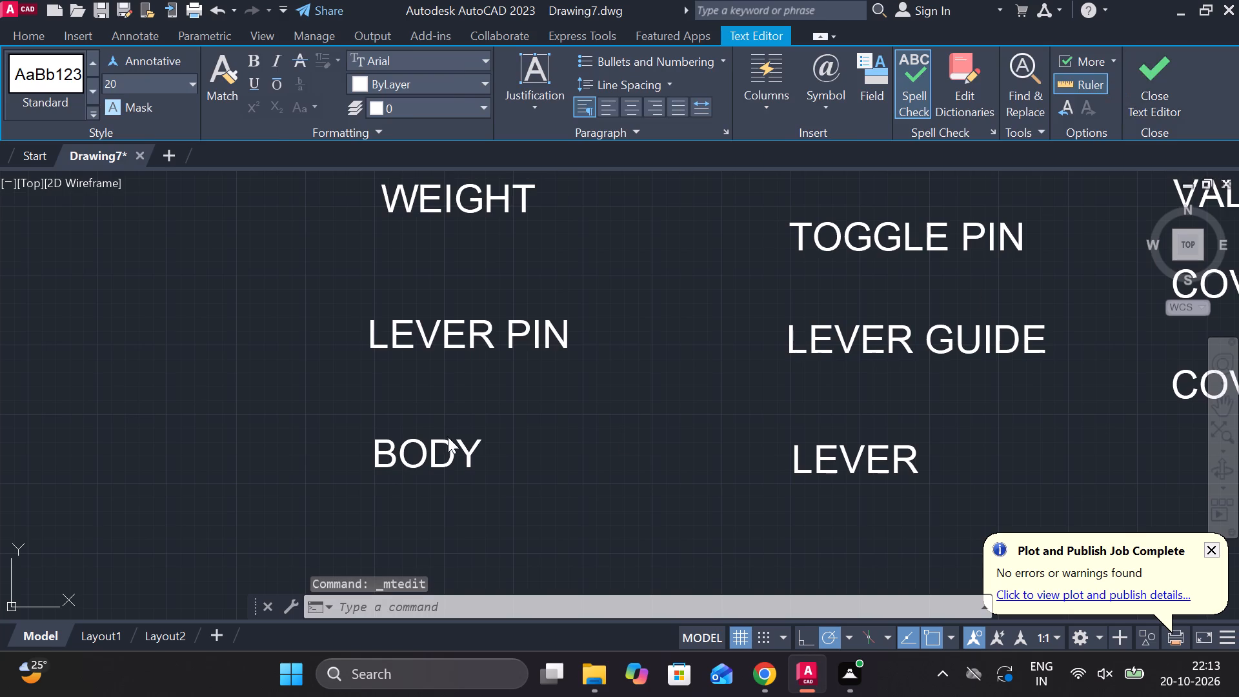
# Change the bottom text in the left column to STUD WITH NUT M20 and widen its frame so it wraps onto two lines.
pyautogui.doubleClick(410, 463)
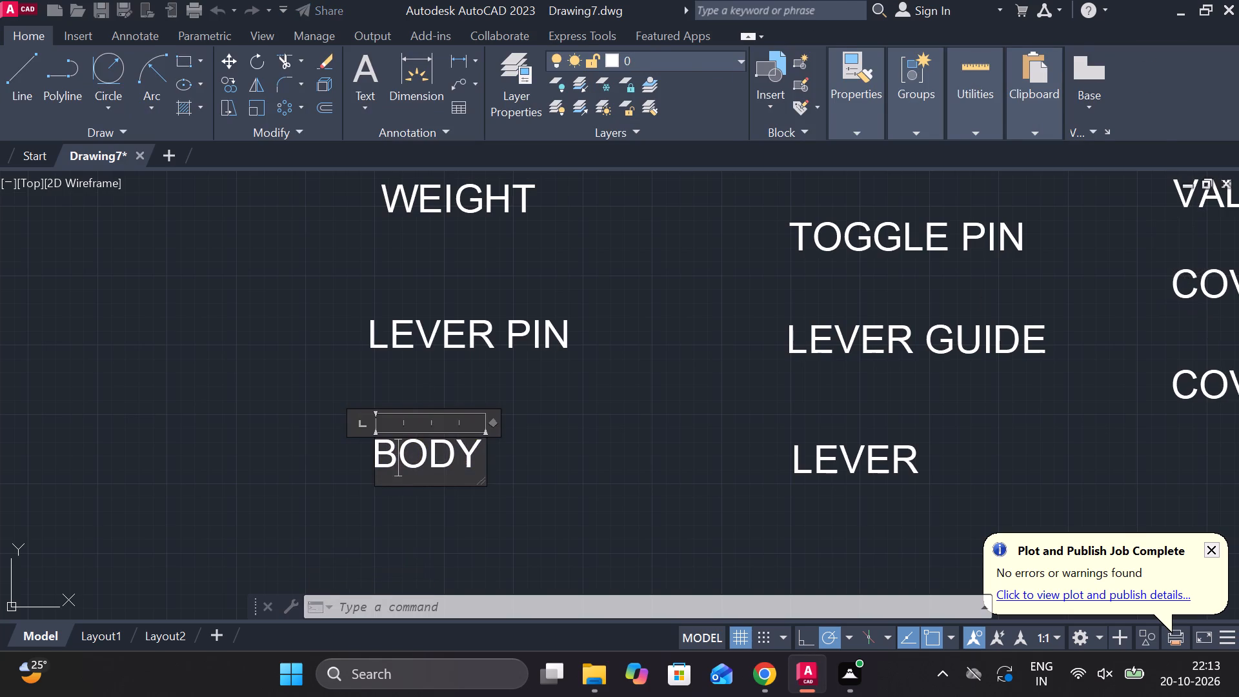
pyautogui.click(478, 452)
pyautogui.press('BackSpace')
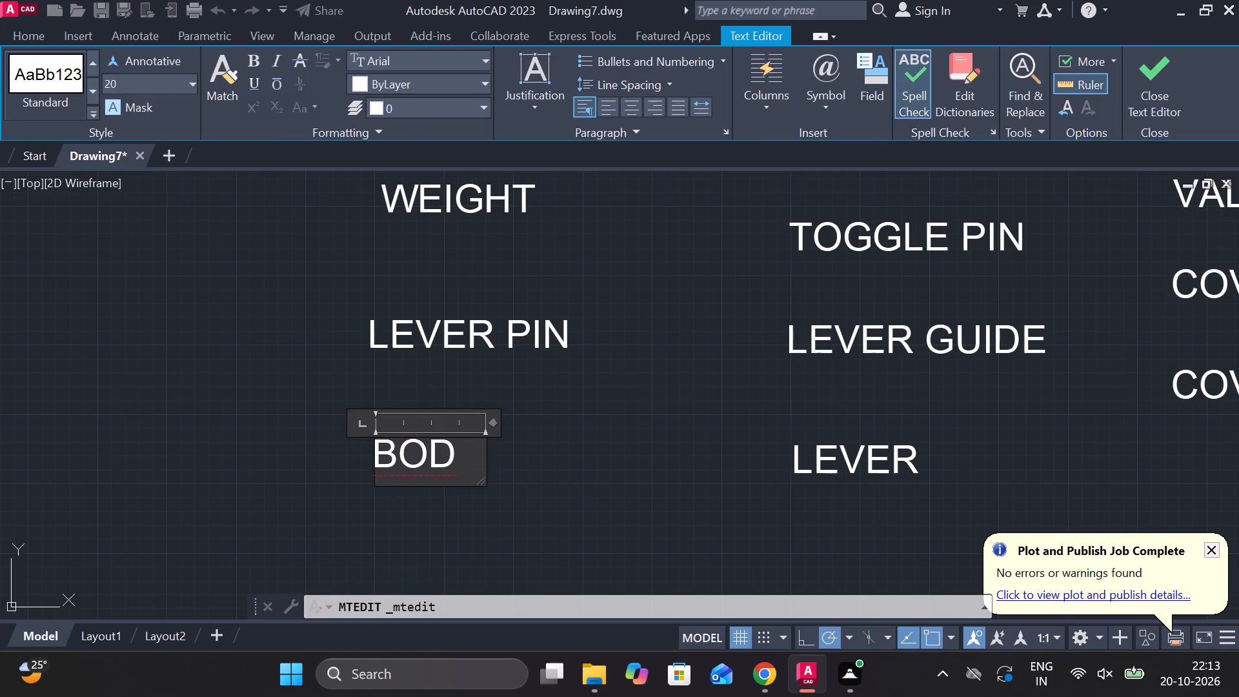
pyautogui.press('BackSpace')
pyautogui.press('BackSpace')
pyautogui.press('BackSpace')
pyautogui.write('STUD')
pyautogui.press('space')
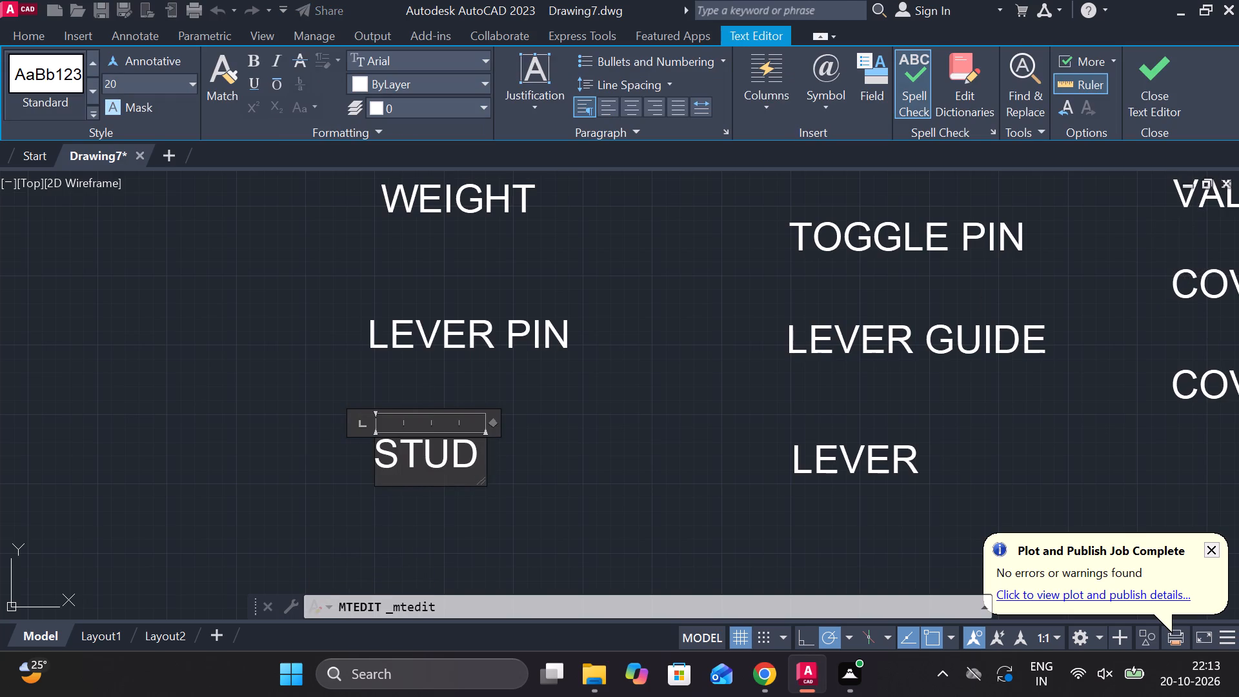
pyautogui.write('WITH N')
pyautogui.write('UT')
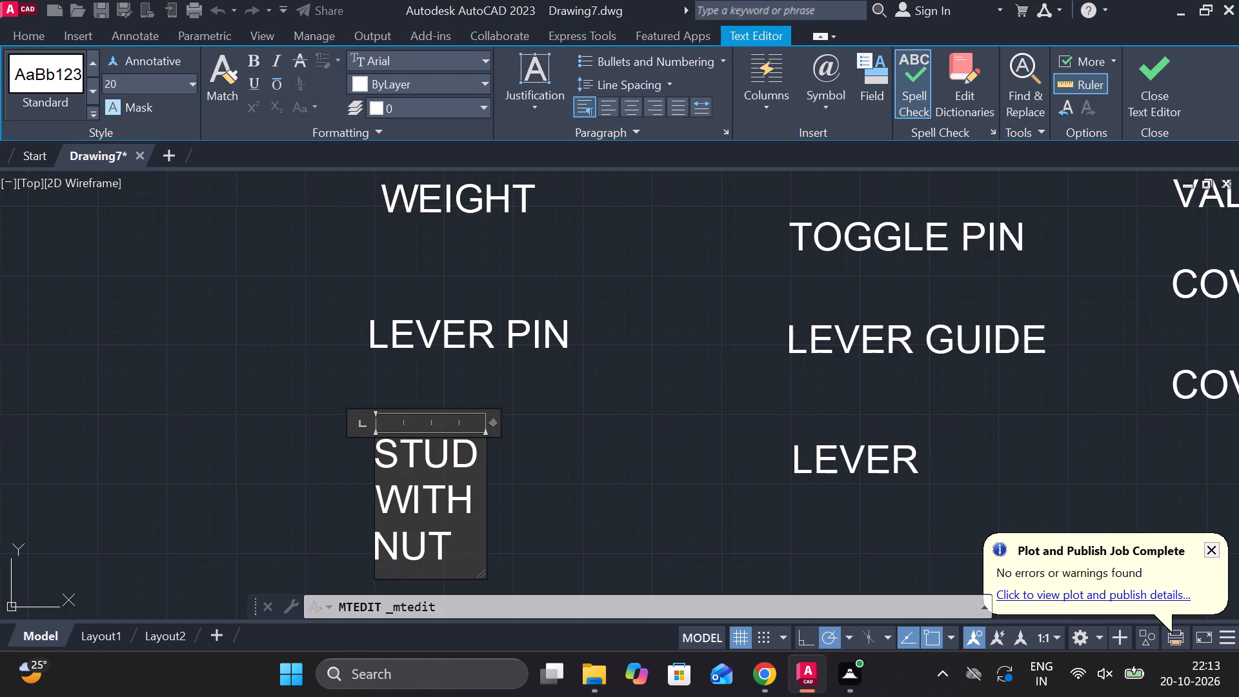
pyautogui.press('space')
pyautogui.write('M20')
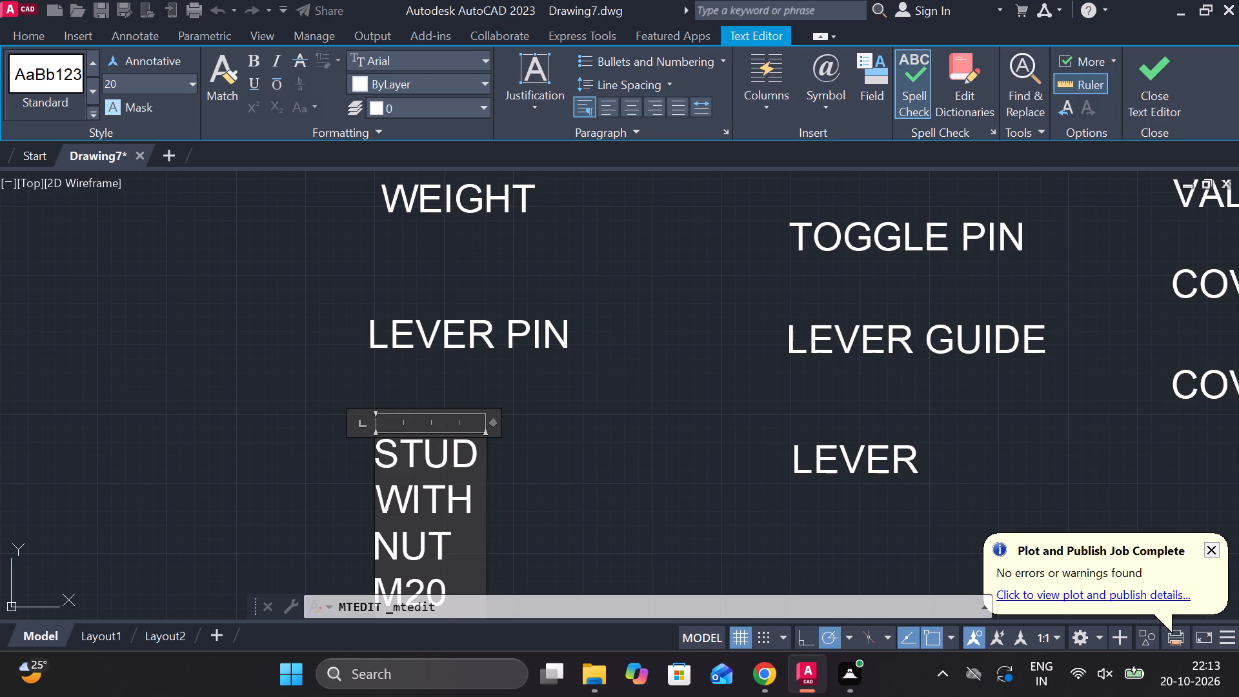
pyautogui.moveTo(487, 485); pyautogui.dragTo(621, 465)
pyautogui.doubleClick(399, 489)
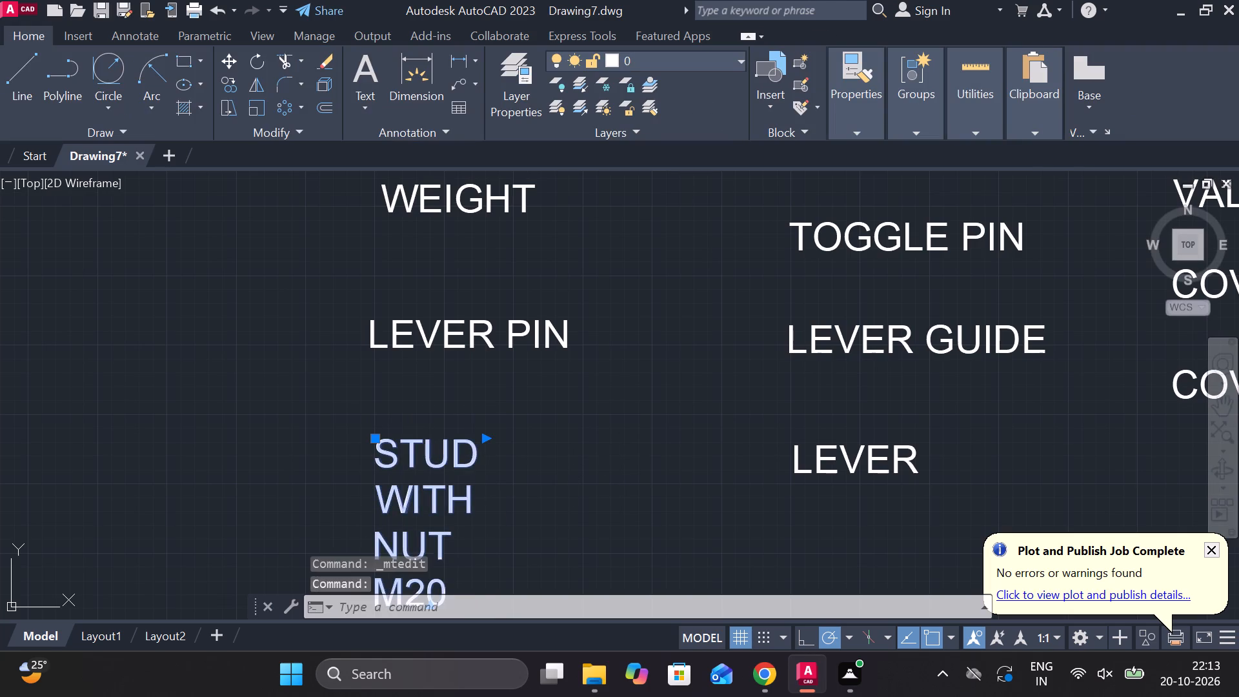
pyautogui.moveTo(484, 489); pyautogui.dragTo(650, 450)
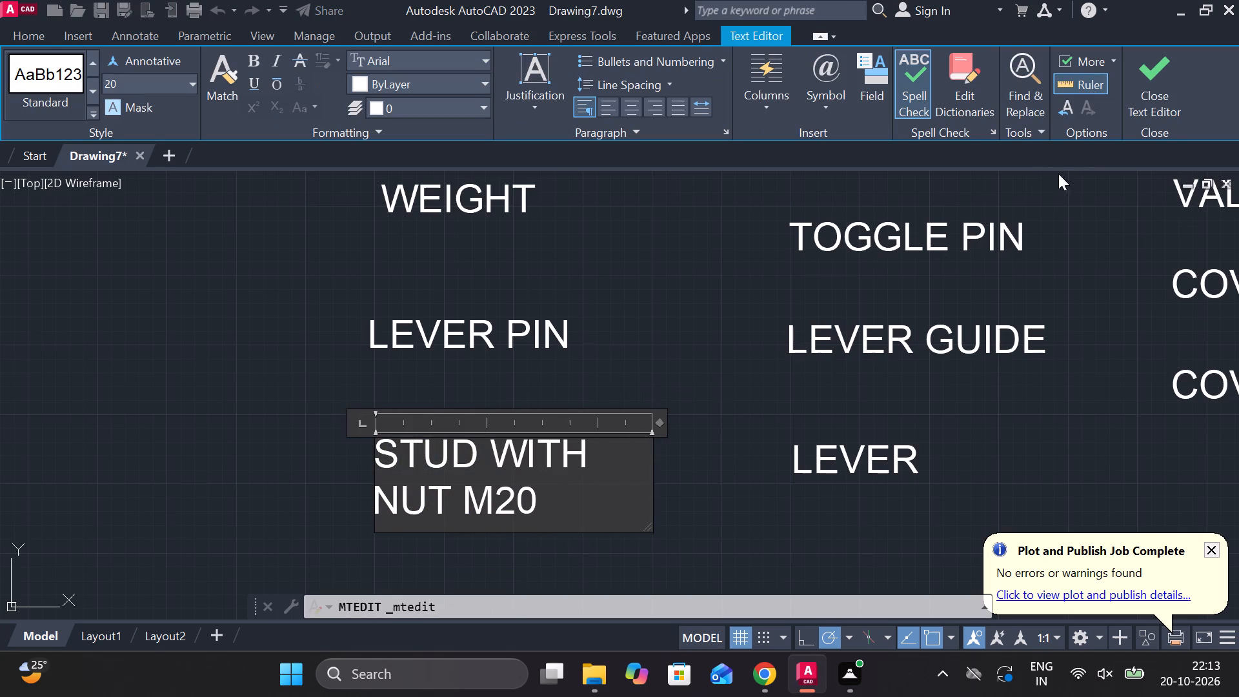
pyautogui.click(1136, 97)
# Draw a large, wide rectangle to the right of the part-name columns, below the lever views.
pyautogui.scroll(-2, 496, 430)
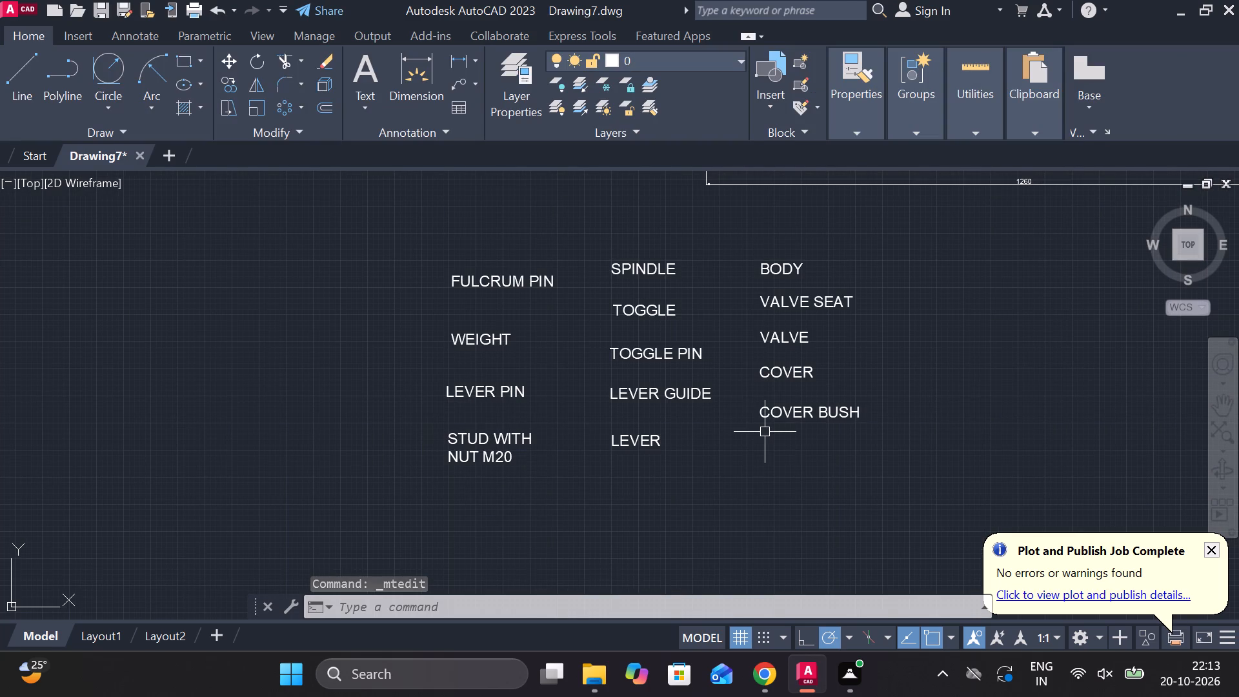
pyautogui.moveTo(765, 432); pyautogui.dragTo(512, 475, button='middle')
pyautogui.scroll(-1, 662, 416)
pyautogui.moveTo(692, 400); pyautogui.dragTo(574, 405, button='middle')
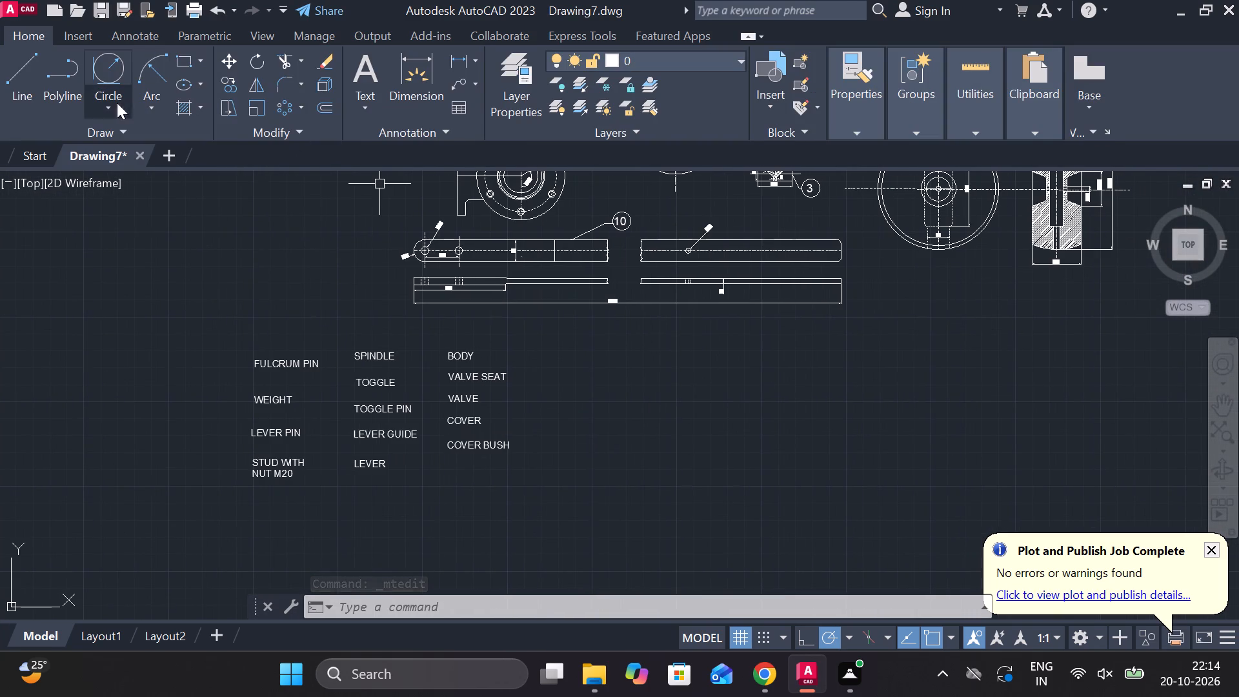
pyautogui.click(184, 59)
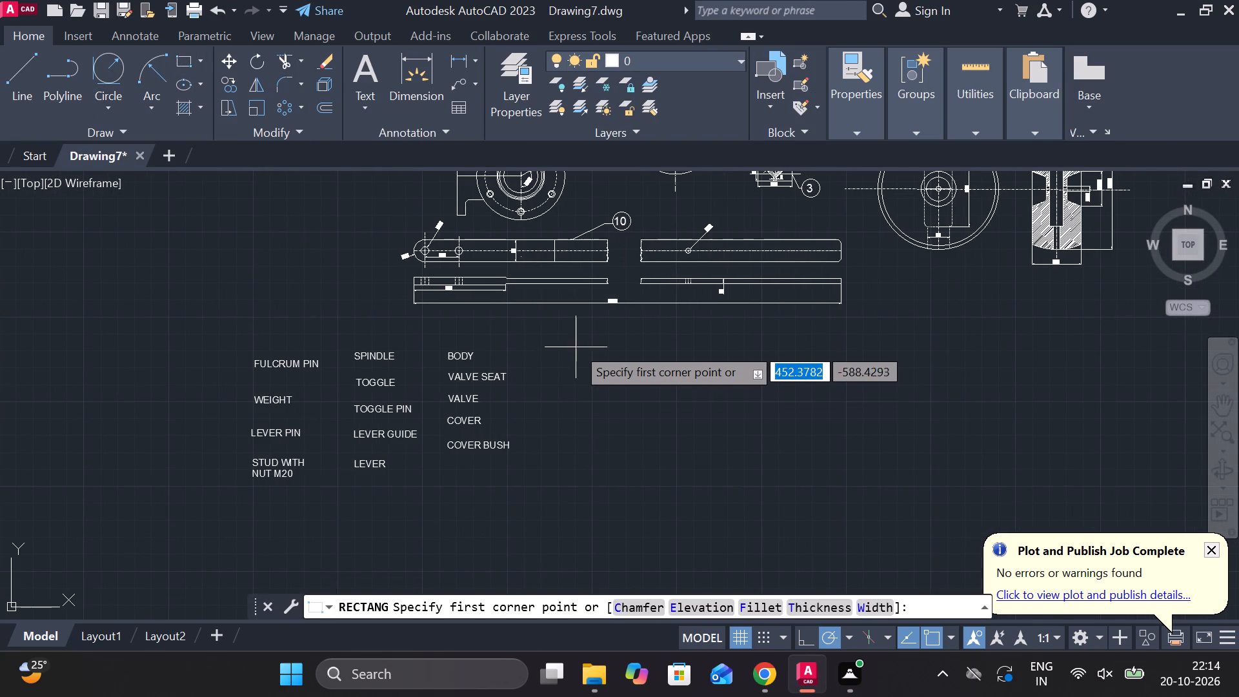
pyautogui.click(576, 341)
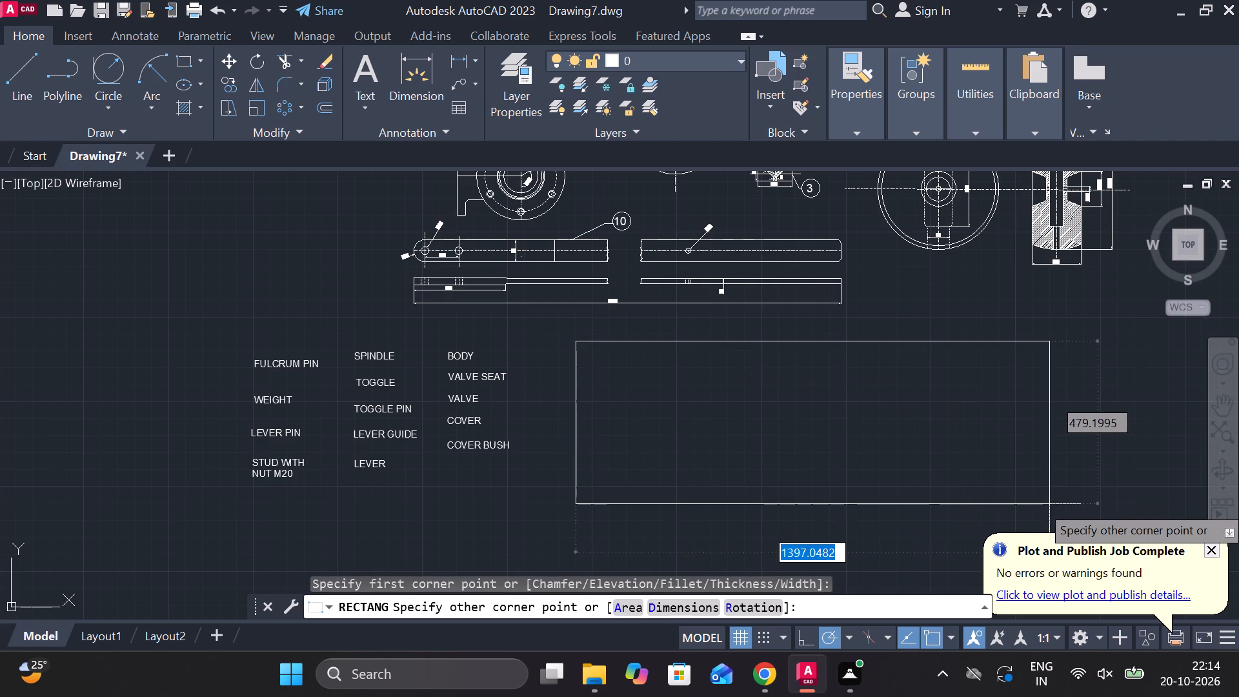
pyautogui.moveTo(1049, 504); pyautogui.dragTo(965, 492, button='middle')
pyautogui.moveTo(954, 507); pyautogui.dragTo(920, 472, button='middle')
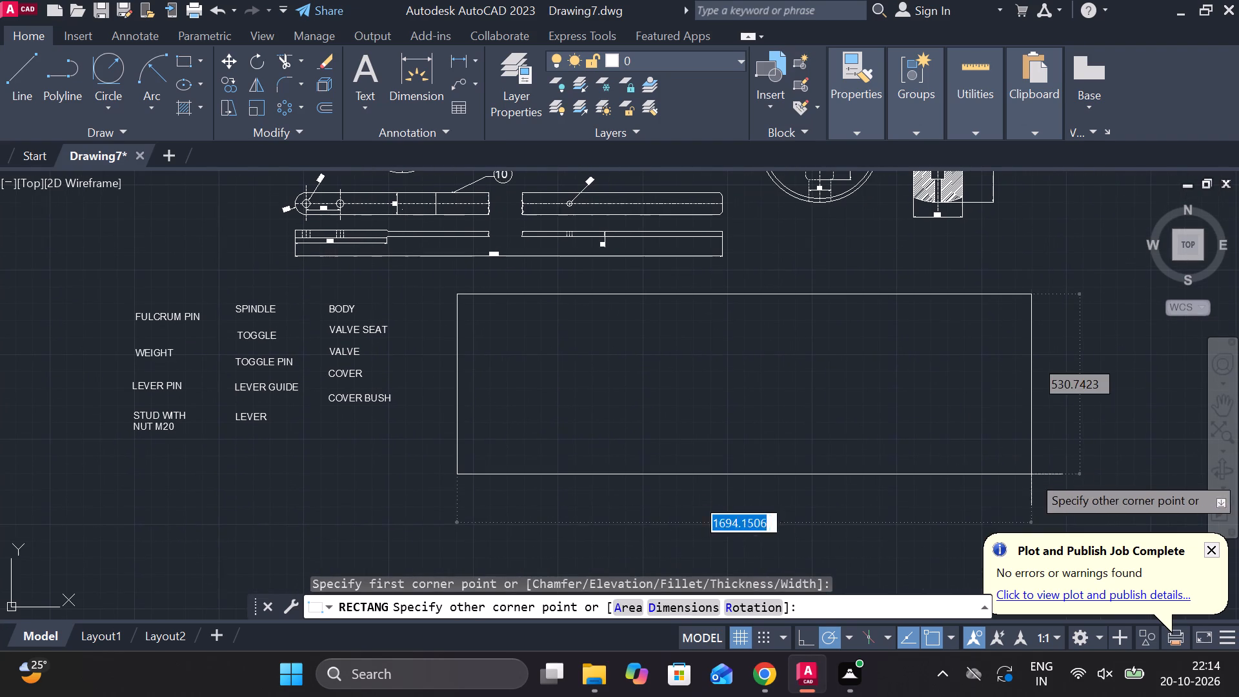
pyautogui.click(1082, 493)
# Move the BODY label horizontally to the right, into the gap between the VALVE SEAT column and the large rectangle.
pyautogui.moveTo(527, 418); pyautogui.dragTo(669, 476, button='middle')
pyautogui.click(483, 369)
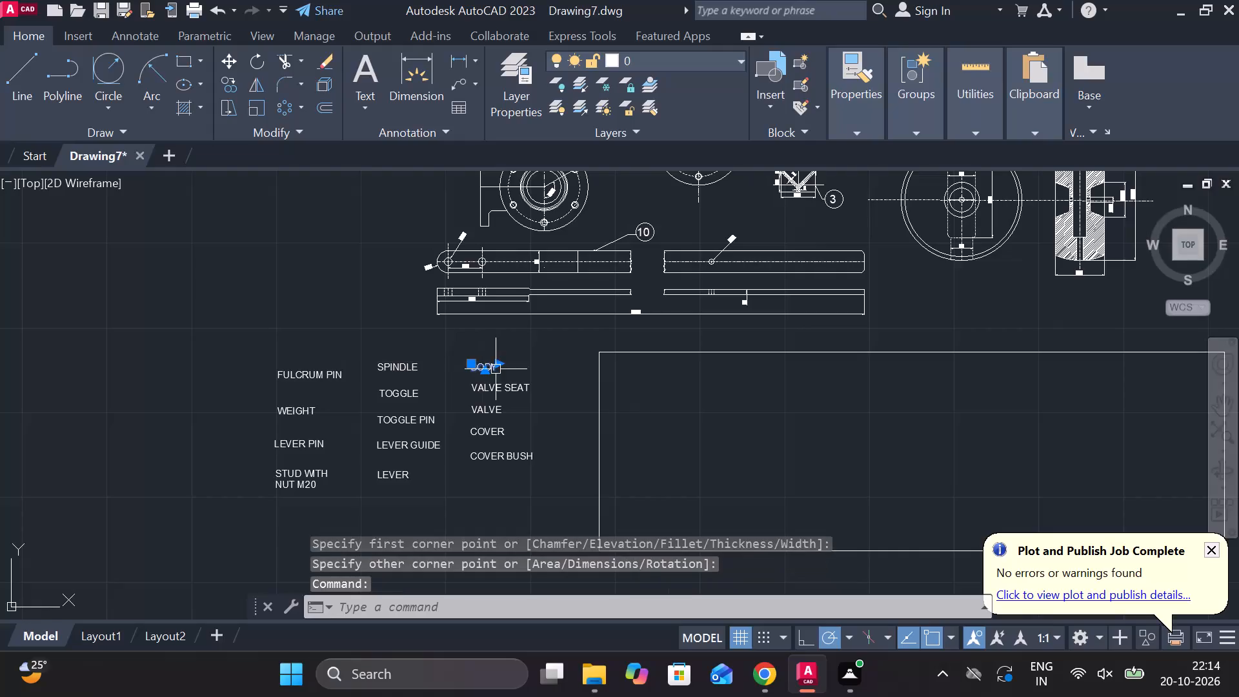
pyautogui.press('m')
pyautogui.press('Return')
pyautogui.click(557, 369)
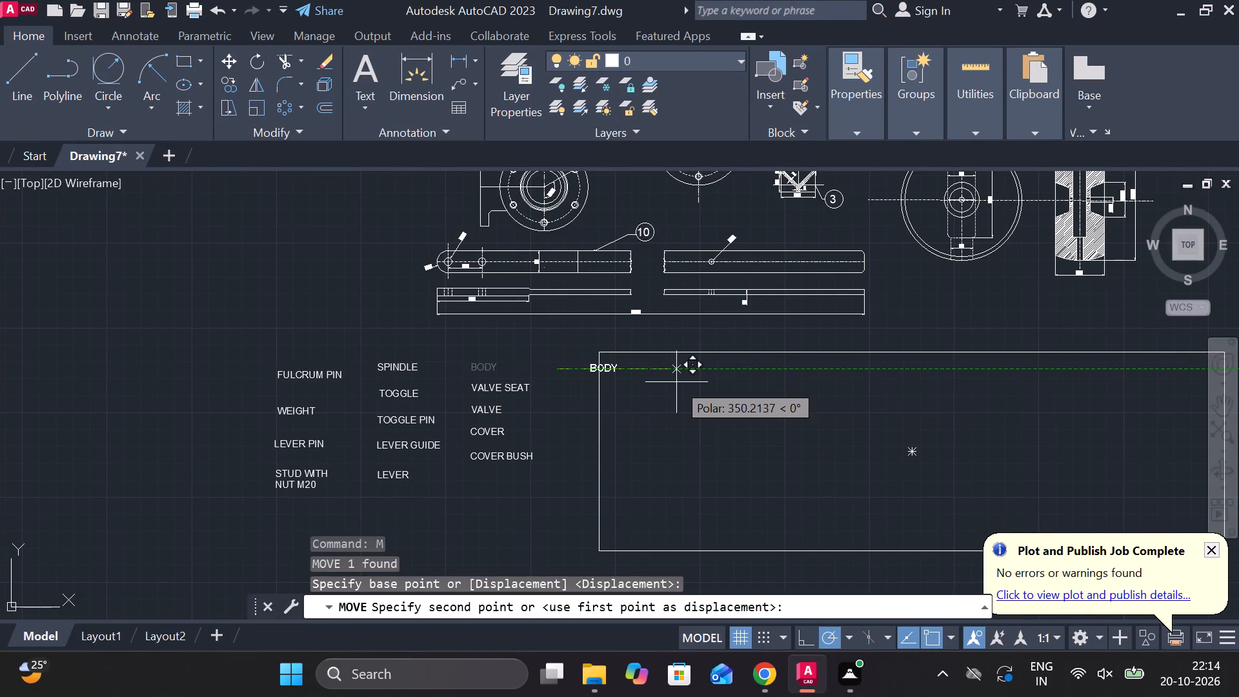
pyautogui.scroll(1, 681, 382)
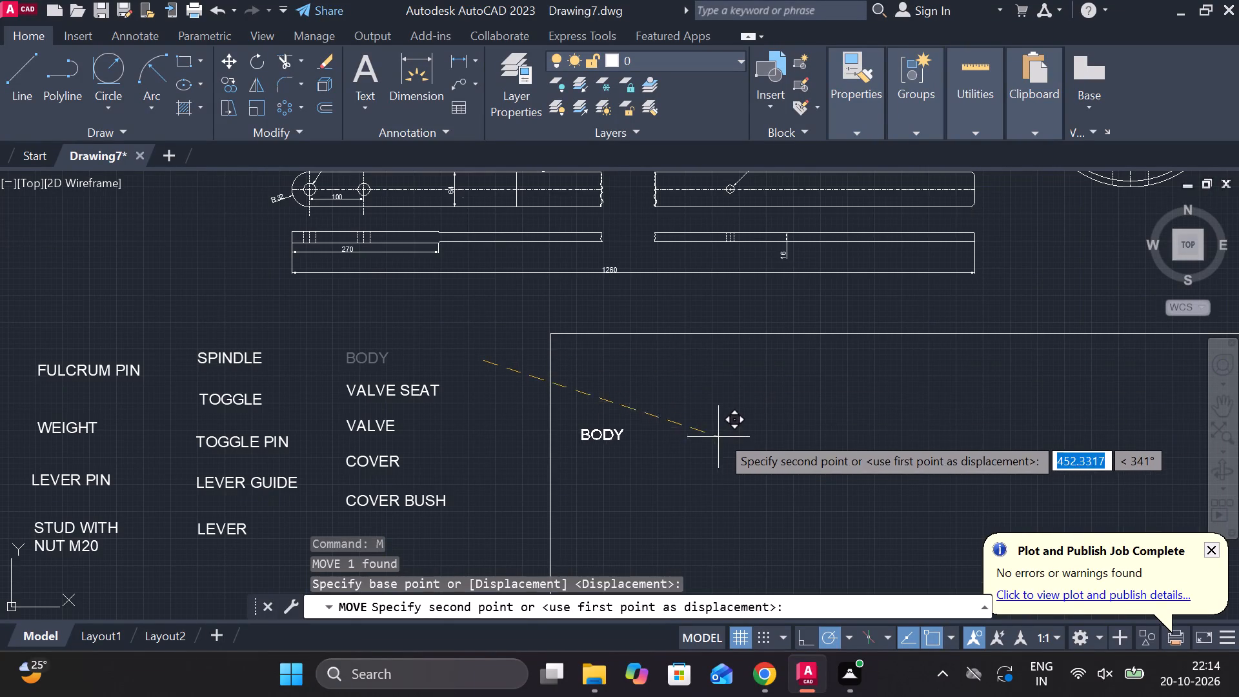
pyautogui.click(585, 359)
pyautogui.moveTo(637, 426); pyautogui.dragTo(544, 408, button='middle')
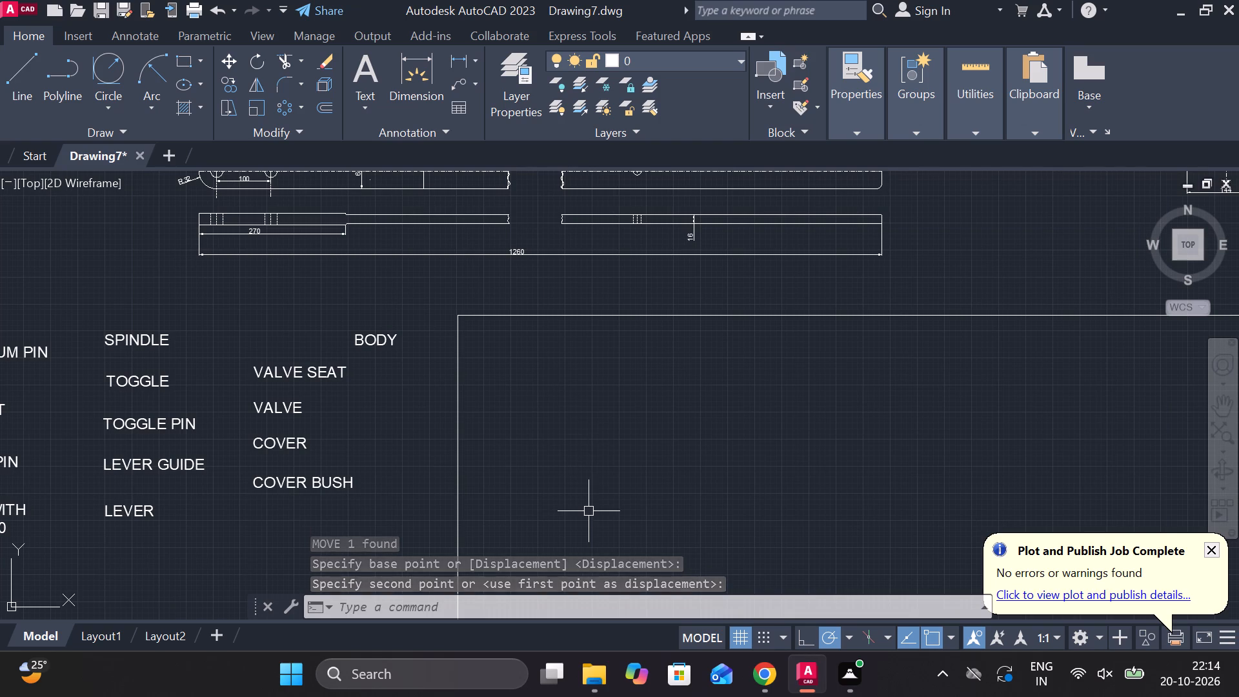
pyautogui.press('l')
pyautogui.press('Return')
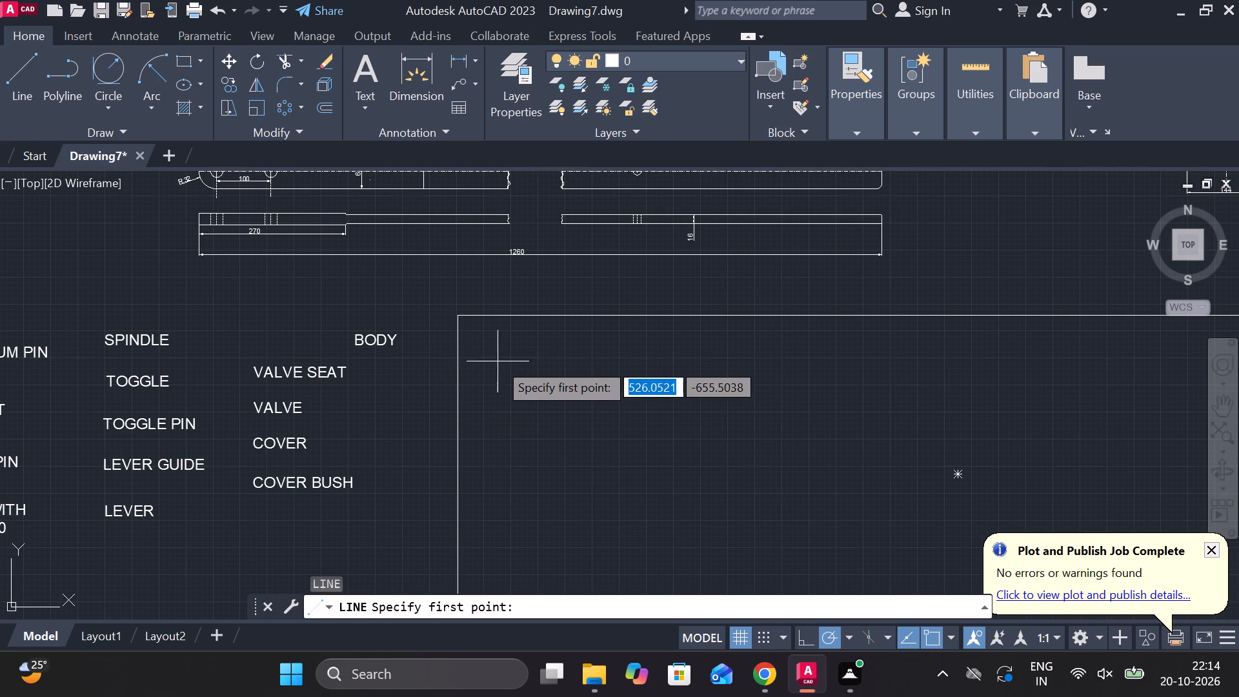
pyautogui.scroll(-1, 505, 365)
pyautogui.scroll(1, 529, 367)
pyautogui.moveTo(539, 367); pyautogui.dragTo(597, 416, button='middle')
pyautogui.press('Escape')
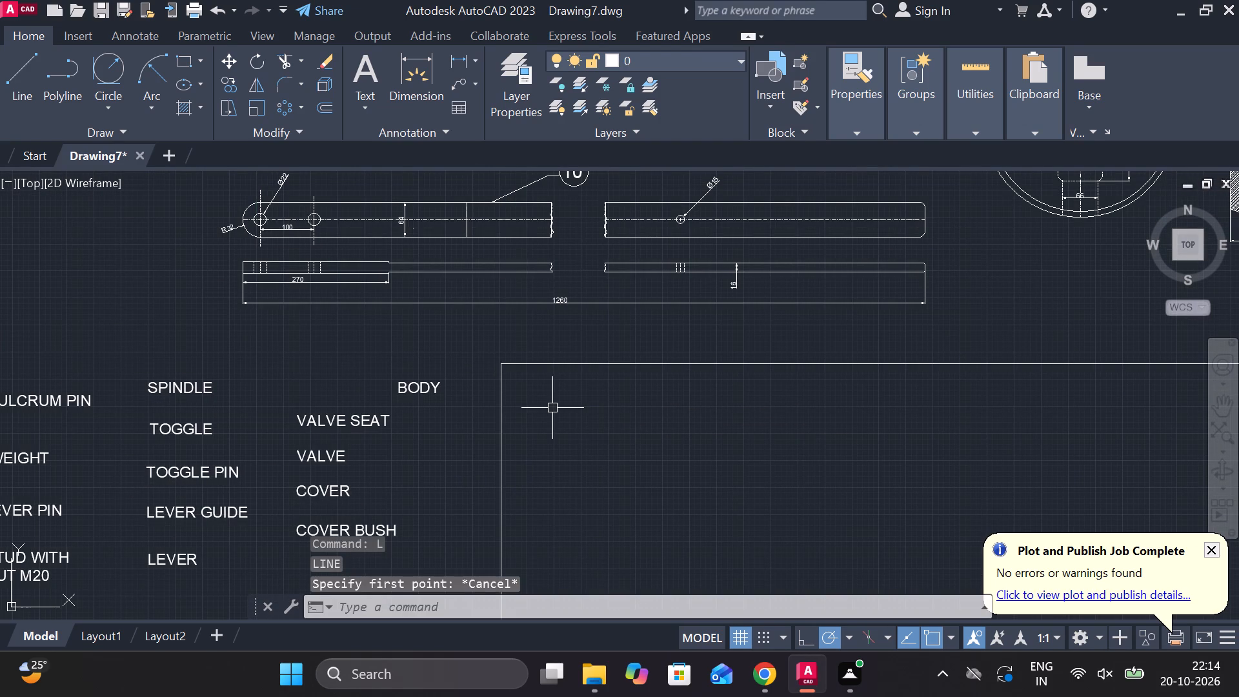
# Add the multiline text PART NO. at height 15 inside the upper-left corner of the large rectangle.
pyautogui.middleClick(555, 410)
pyautogui.write('MT')
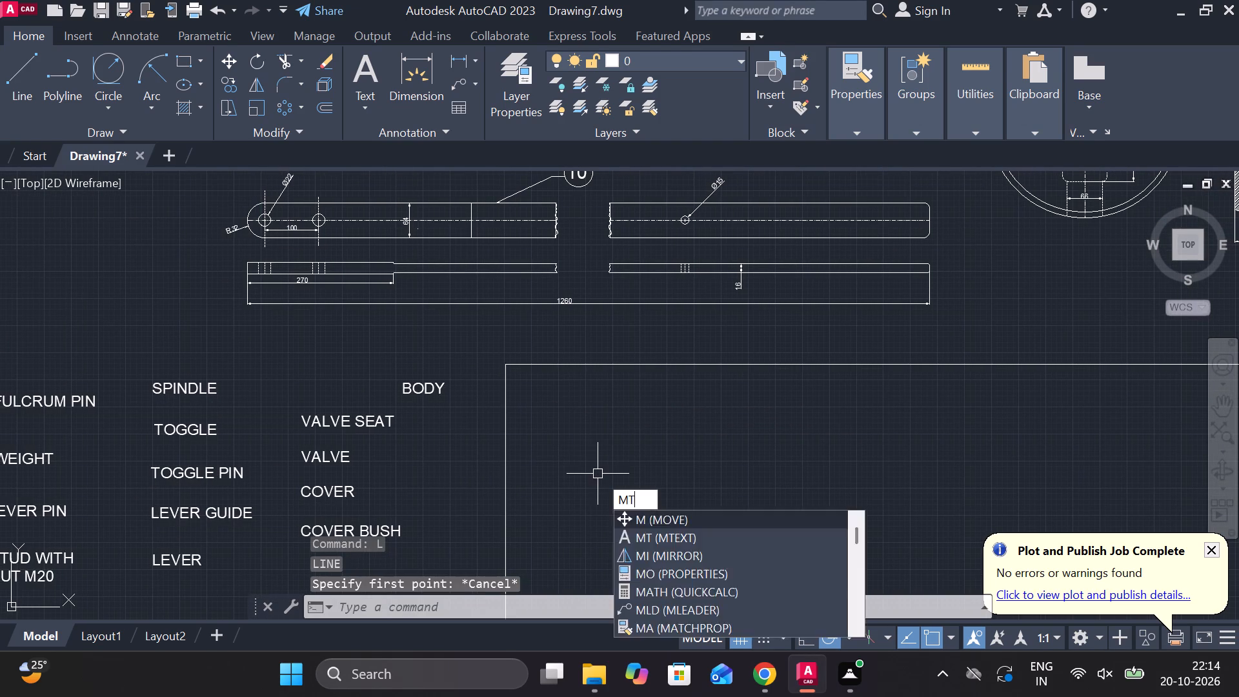
pyautogui.press('space')
pyautogui.scroll(2, 575, 424)
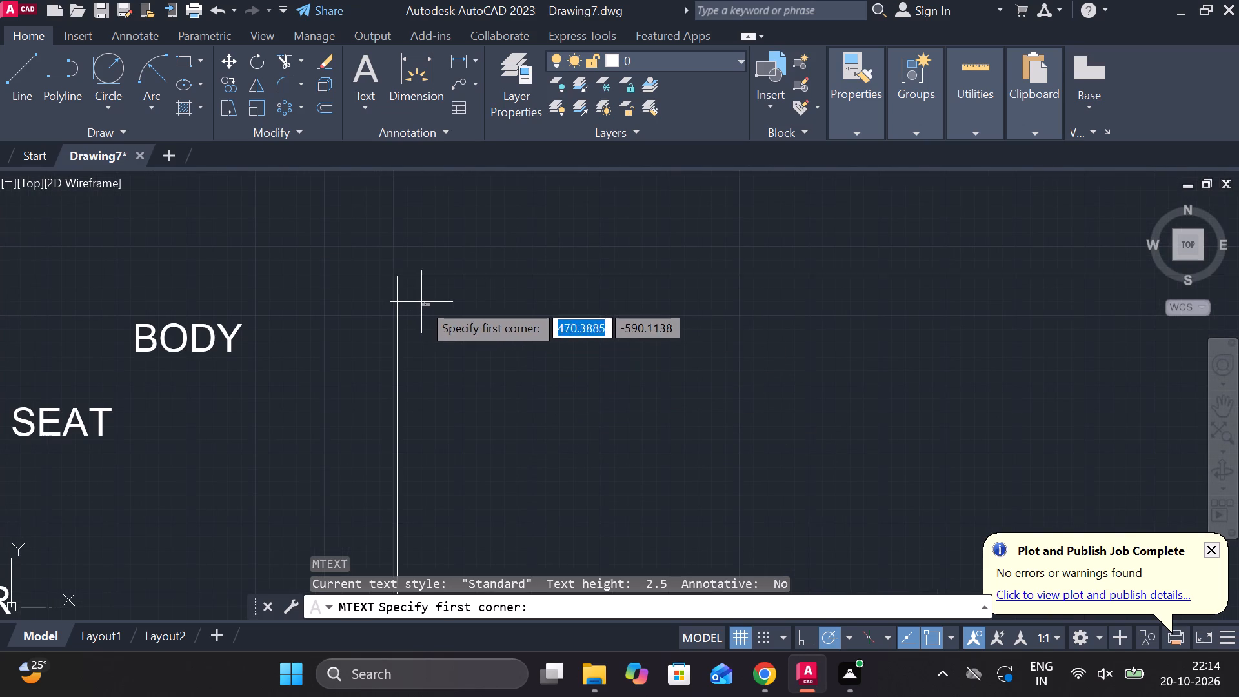
pyautogui.click(421, 302)
pyautogui.click(623, 338)
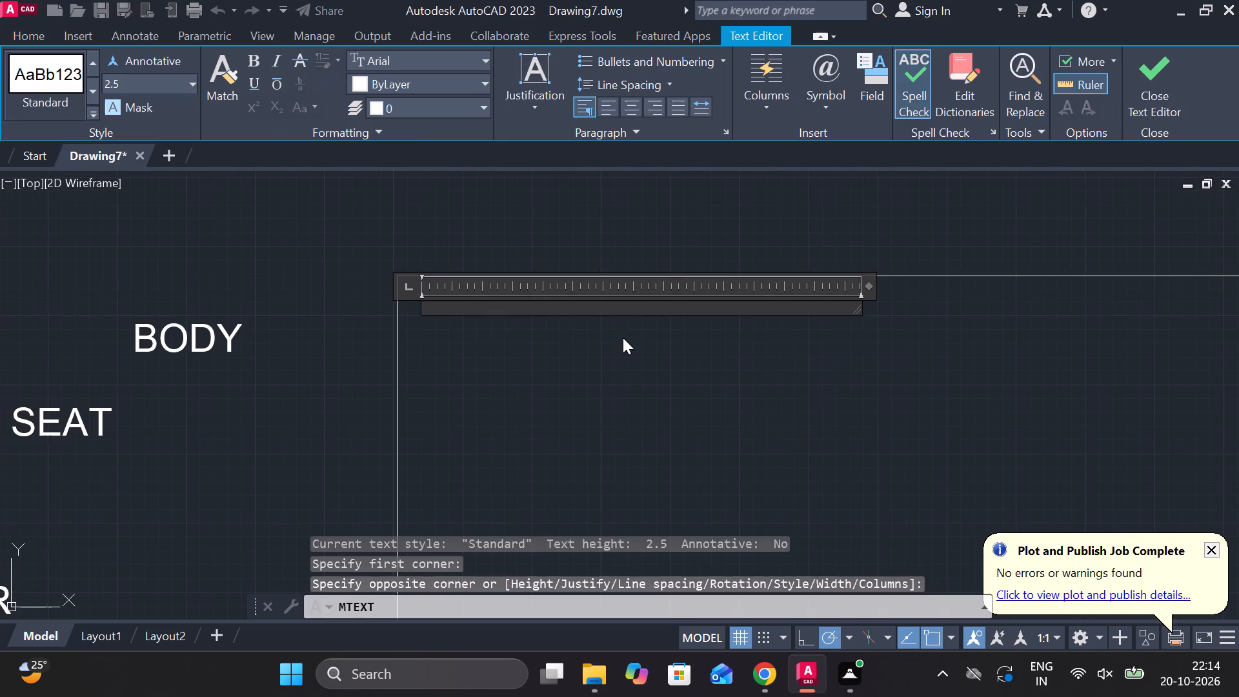
pyautogui.click(177, 90)
pyautogui.press('1')
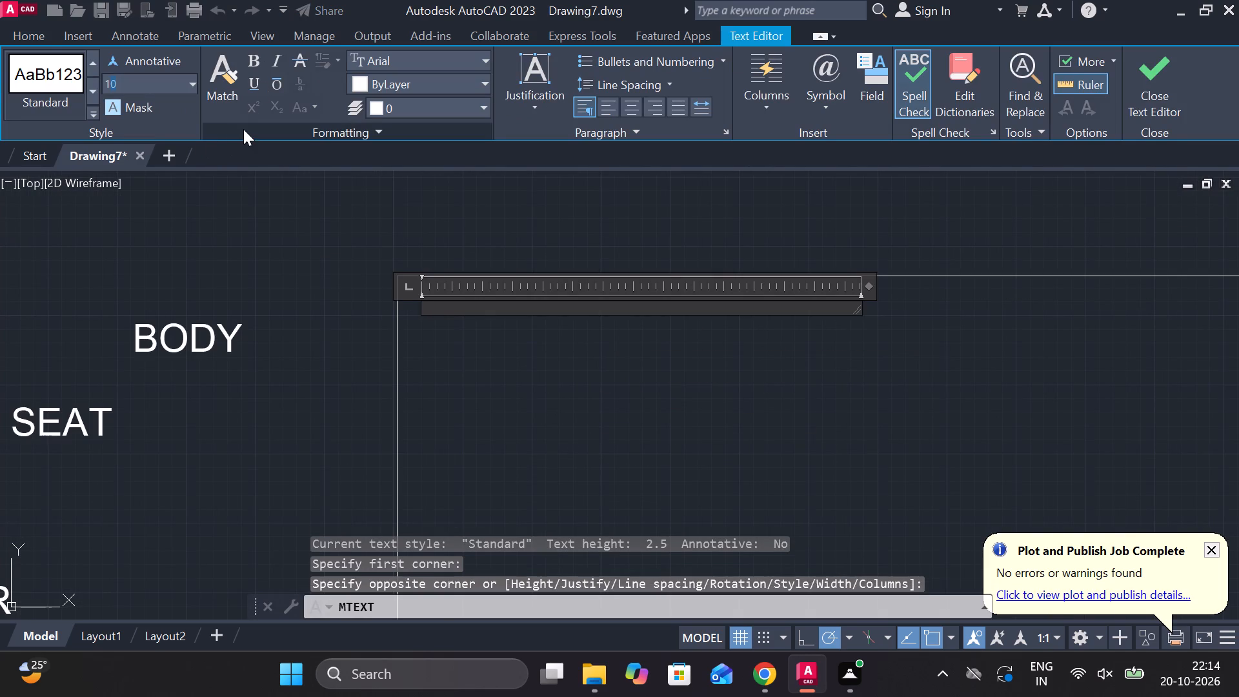
pyautogui.press('5')
pyautogui.press('space')
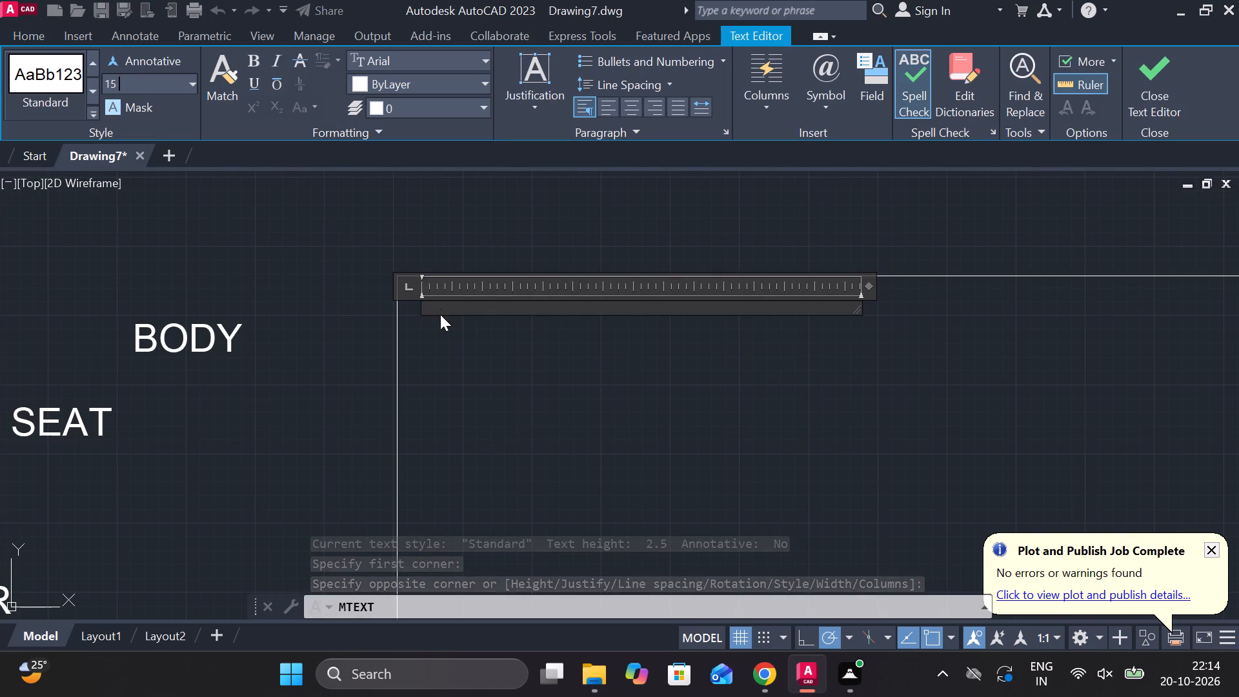
pyautogui.press('Return')
pyautogui.write('PQ')
pyautogui.press('BackSpace')
pyautogui.write('ART')
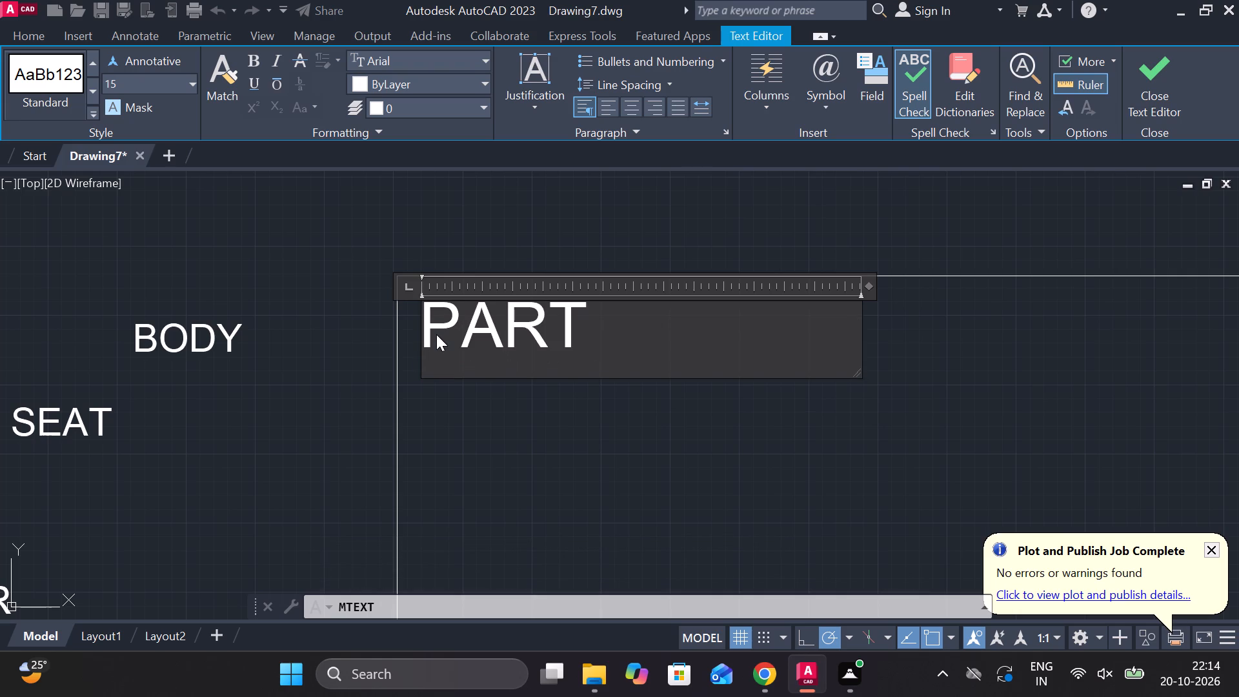
pyautogui.press('space')
pyautogui.write('NO')
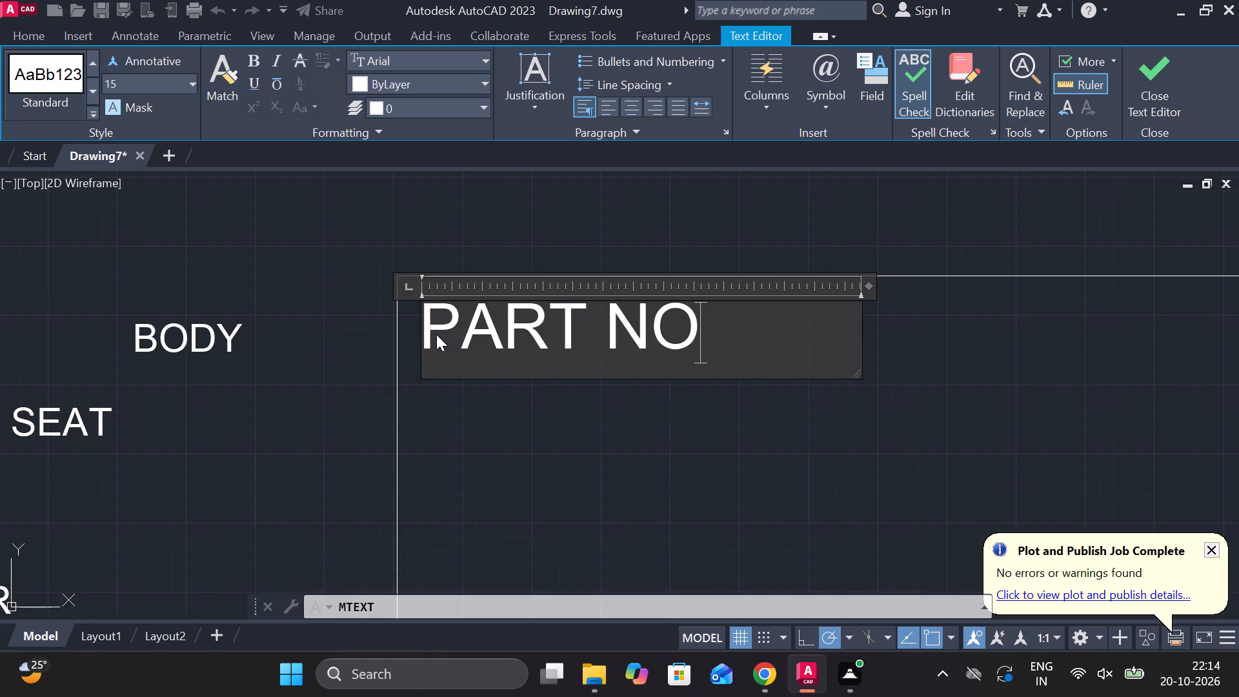
pyautogui.press('.')
pyautogui.click(1147, 87)
# Draw a vertical line from the rectangle's top edge, just right of PART NO., down towards its bottom edge.
pyautogui.scroll(-2, 732, 349)
pyautogui.scroll(1, 649, 343)
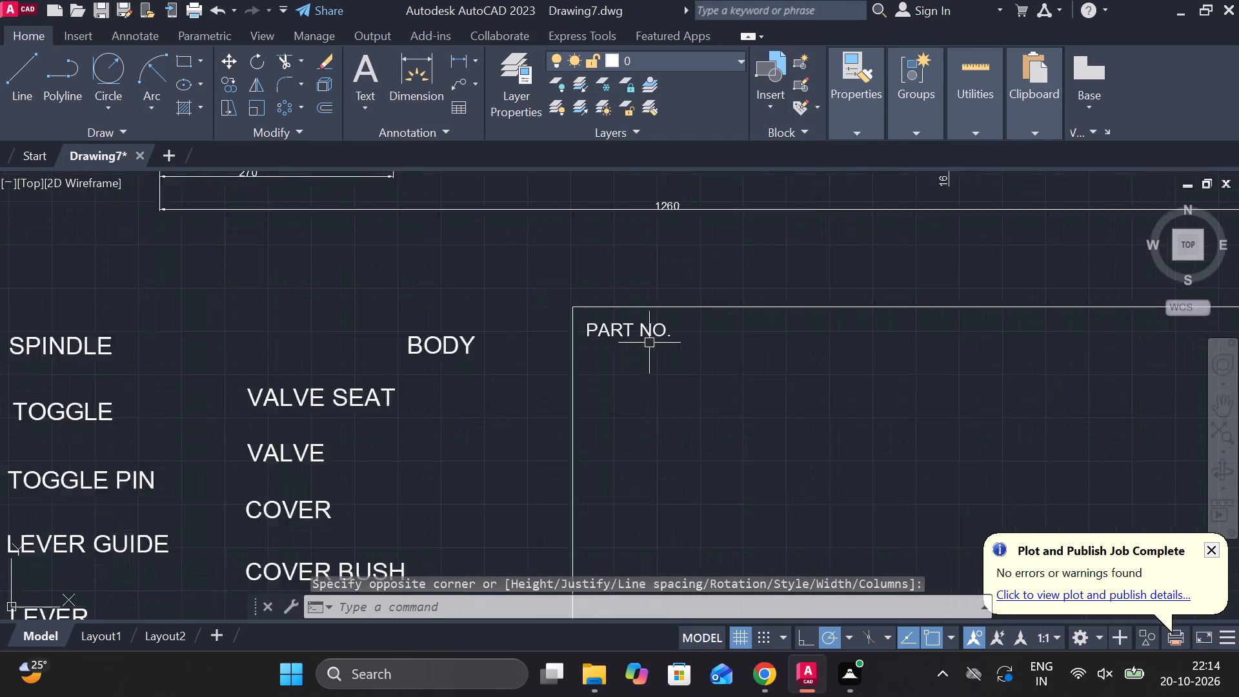
pyautogui.scroll(1, 649, 343)
pyautogui.press('l')
pyautogui.press('Return')
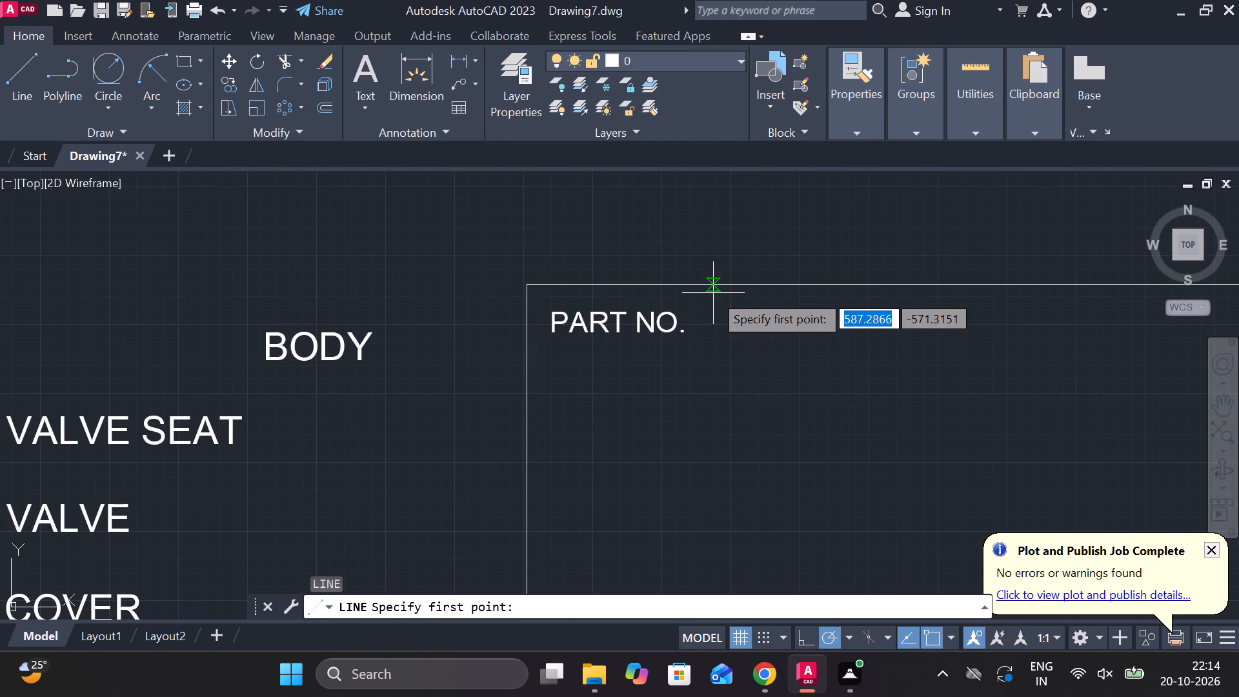
pyautogui.click(698, 288)
pyautogui.moveTo(669, 431); pyautogui.dragTo(702, 334, button='middle')
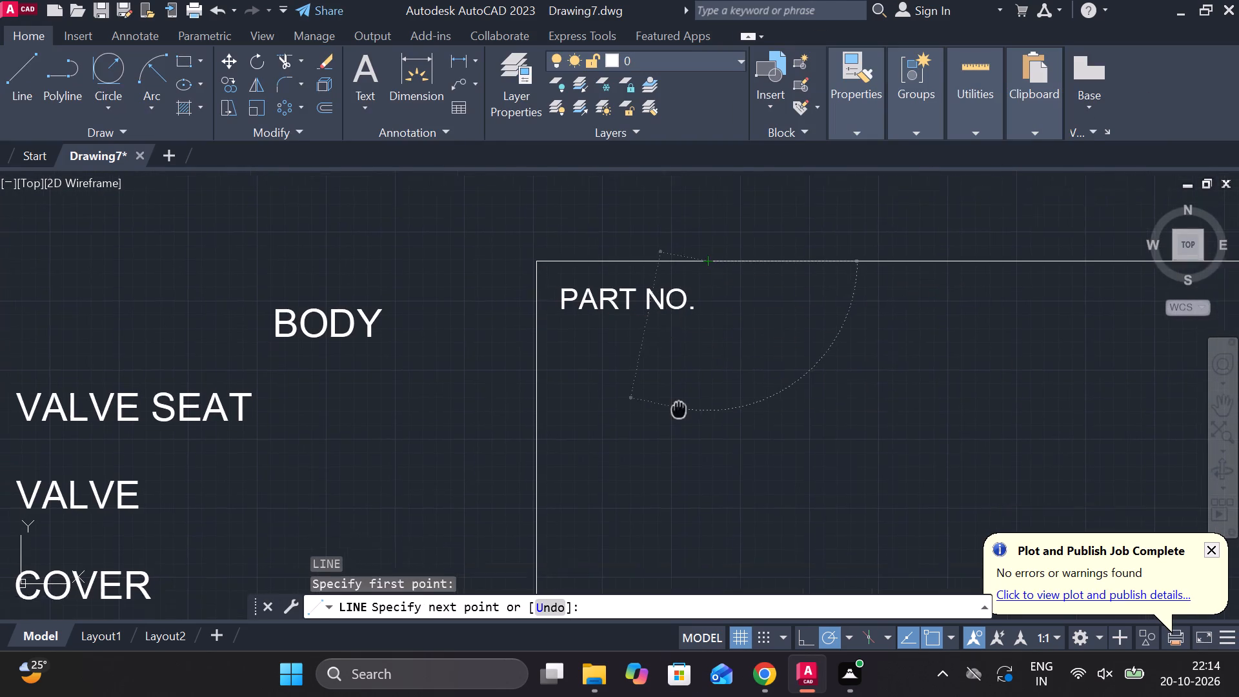
pyautogui.moveTo(702, 334); pyautogui.dragTo(705, 274, button='middle')
pyautogui.scroll(-2, 768, 369)
pyautogui.moveTo(757, 461); pyautogui.dragTo(756, 423, button='middle')
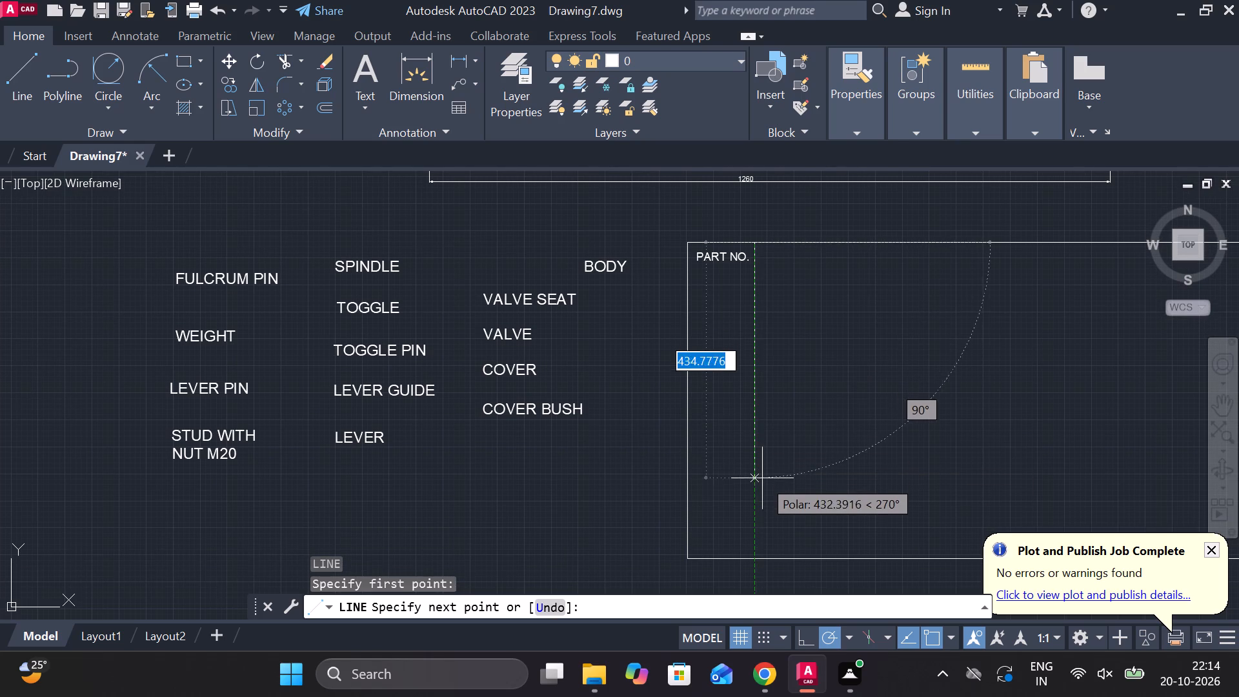
pyautogui.click(762, 501)
pyautogui.press('Escape')
# Copy the PART NO. text to the right of the vertical line, level with the original.
pyautogui.moveTo(807, 418); pyautogui.dragTo(651, 515, button='middle')
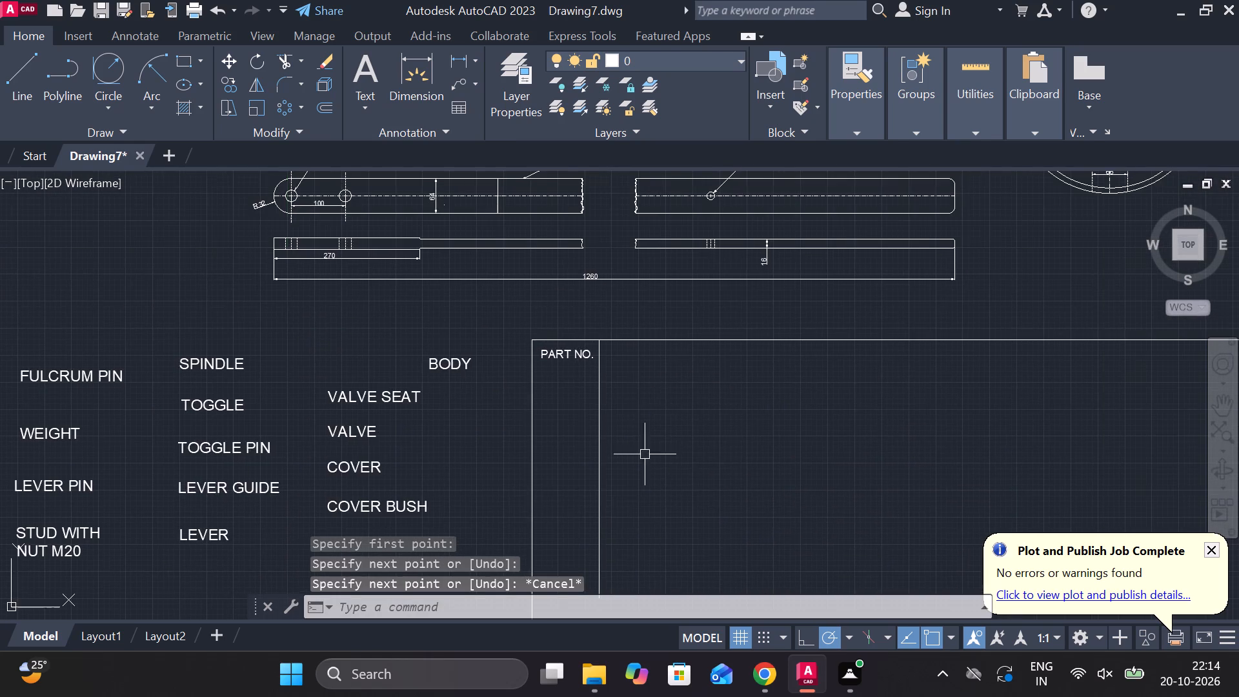
pyautogui.scroll(1, 631, 378)
pyautogui.click(553, 334)
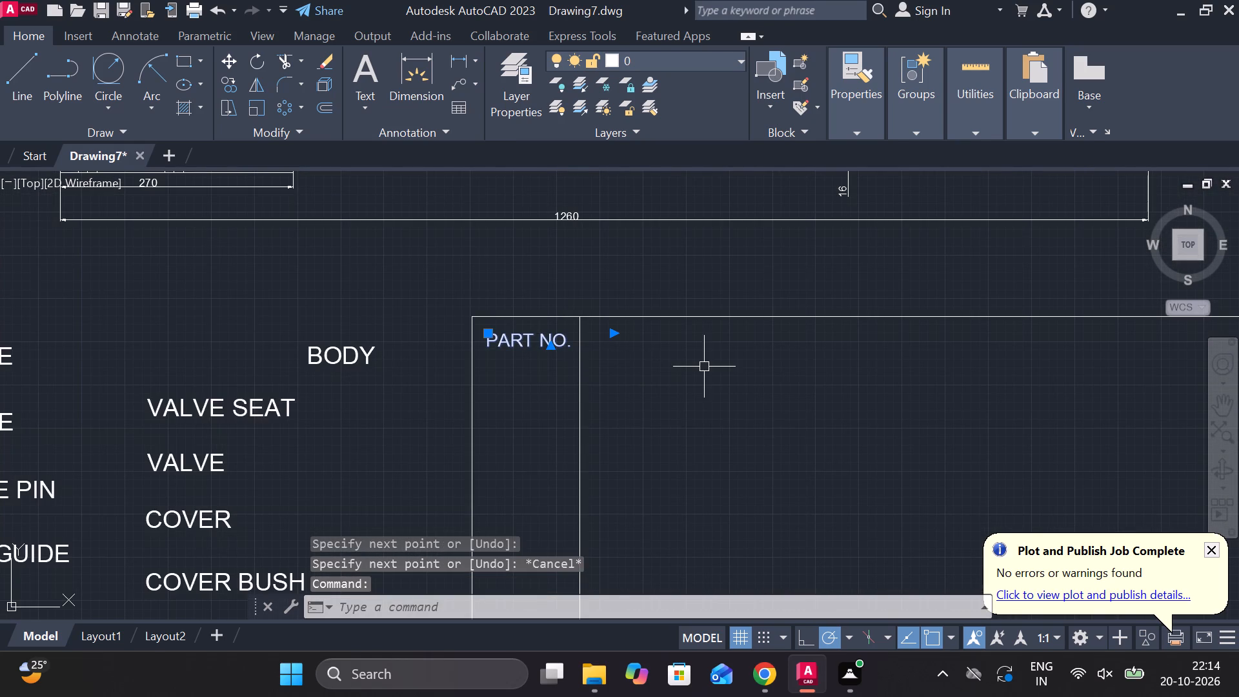
pyautogui.scroll(2, 701, 367)
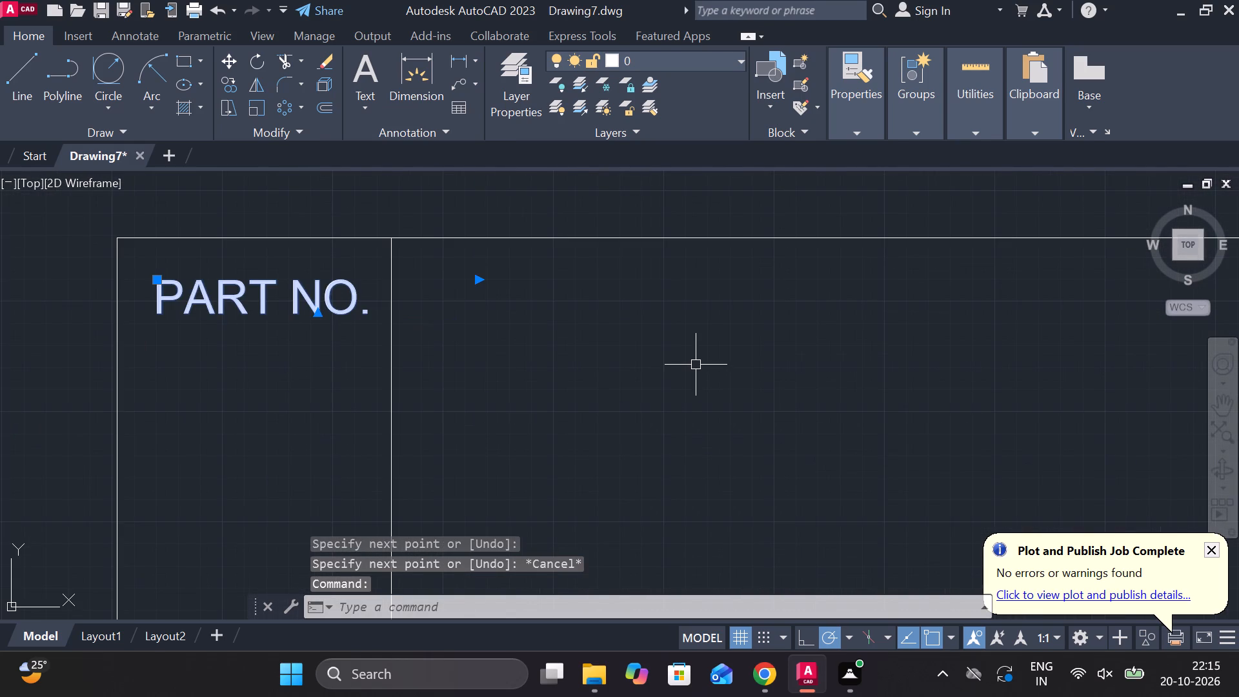
pyautogui.hotkey('ctrl', 'c')
pyautogui.hotkey('ctrl', 'v')
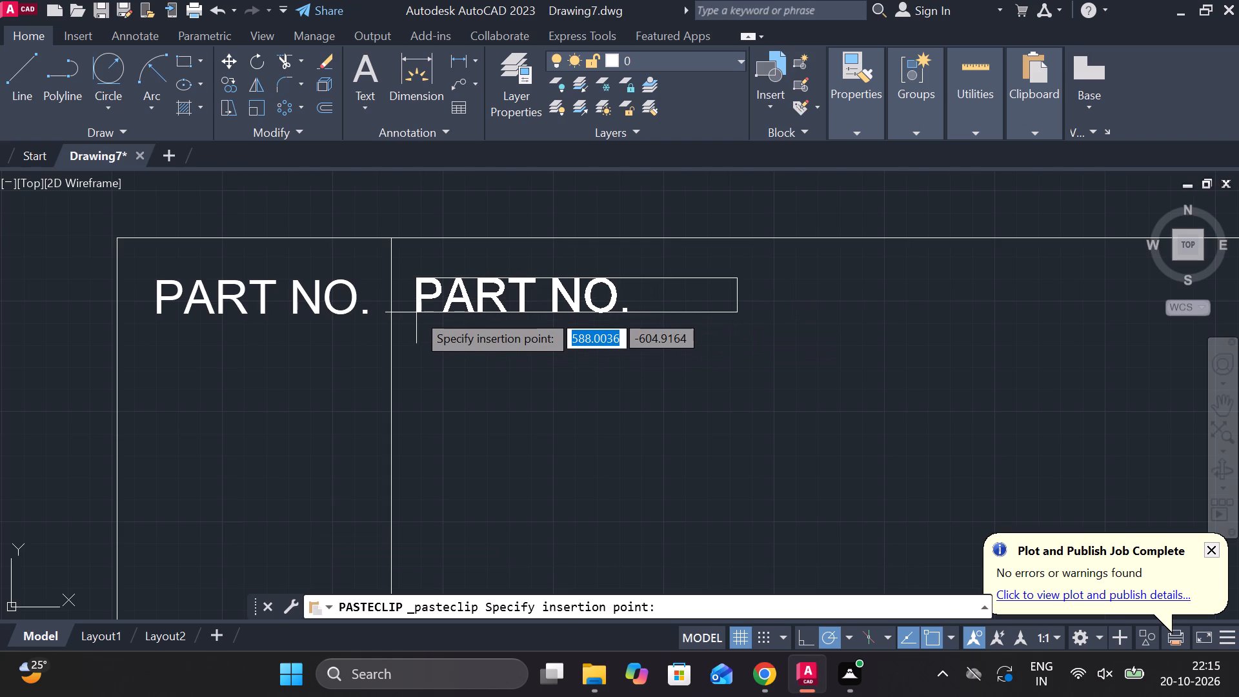
pyautogui.click(416, 312)
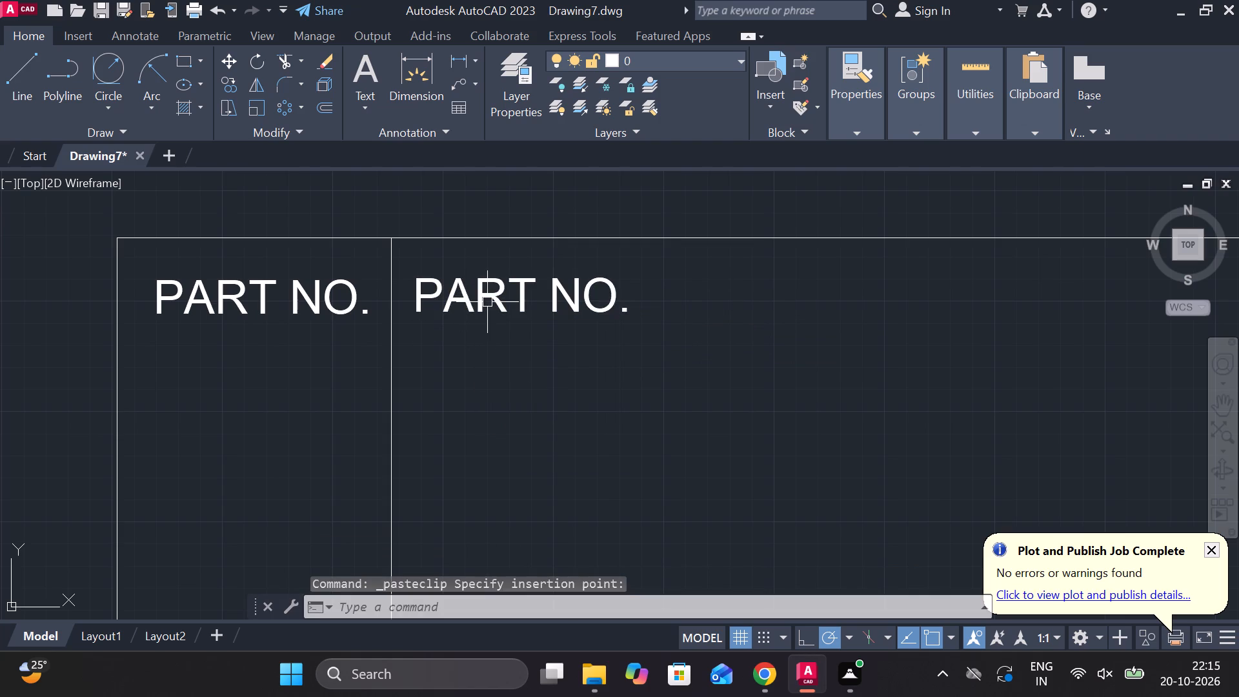
pyautogui.press('Escape')
pyautogui.press('Escape')
# Change the copied heading to NAME and centre it in its text frame.
pyautogui.doubleClick(493, 294)
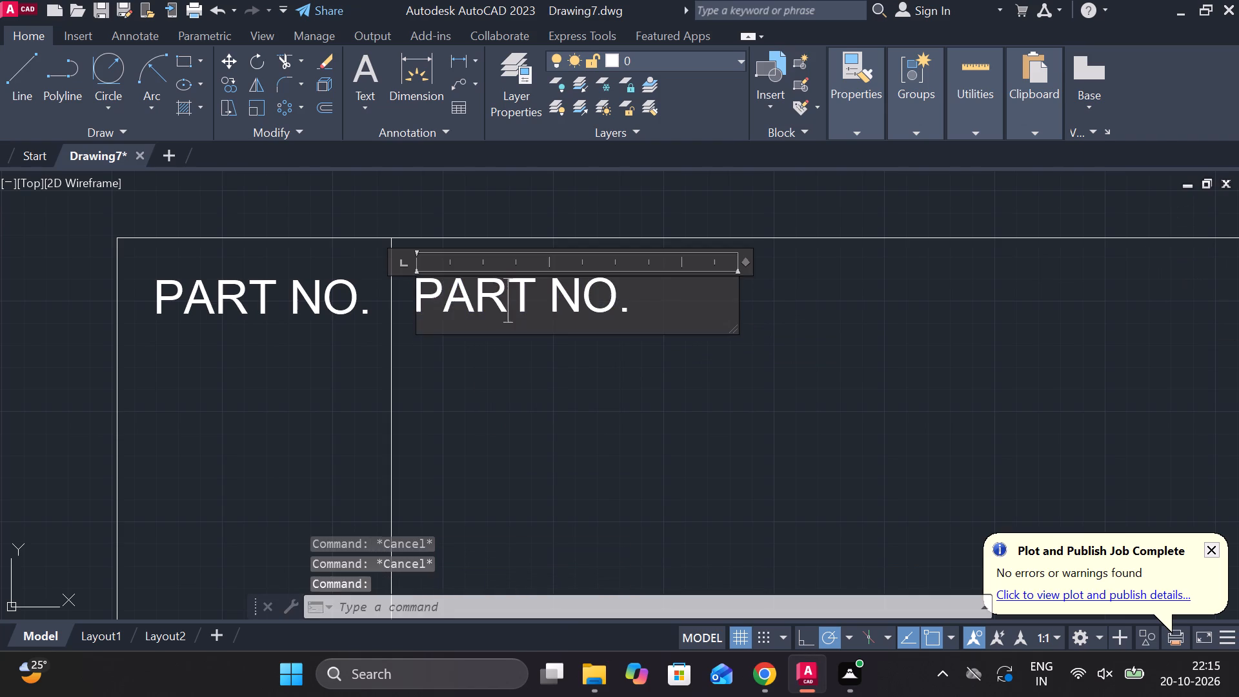
pyautogui.click(634, 301)
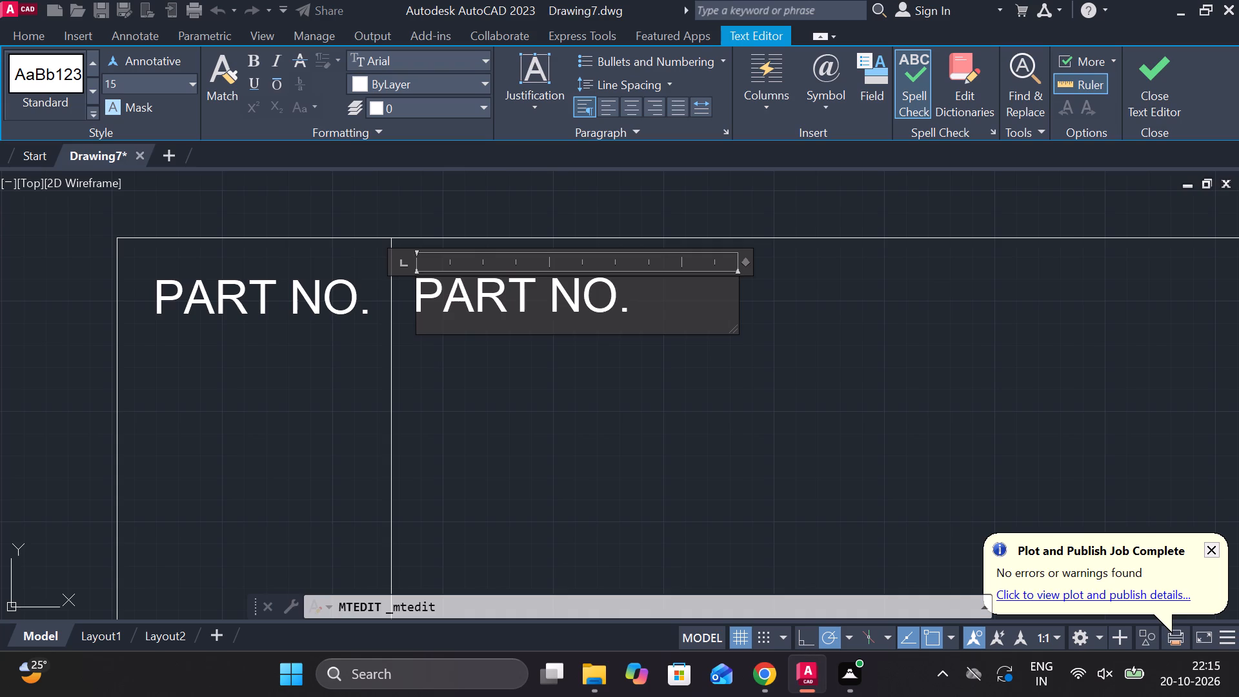
pyautogui.press('BackSpace')
pyautogui.press('BackSpace')
pyautogui.press('BackSpace')
pyautogui.press('BackSpace')
pyautogui.press('BackSpace')
pyautogui.press('BackSpace')
pyautogui.press('BackSpace')
pyautogui.press('BackSpace')
pyautogui.write('NAME')
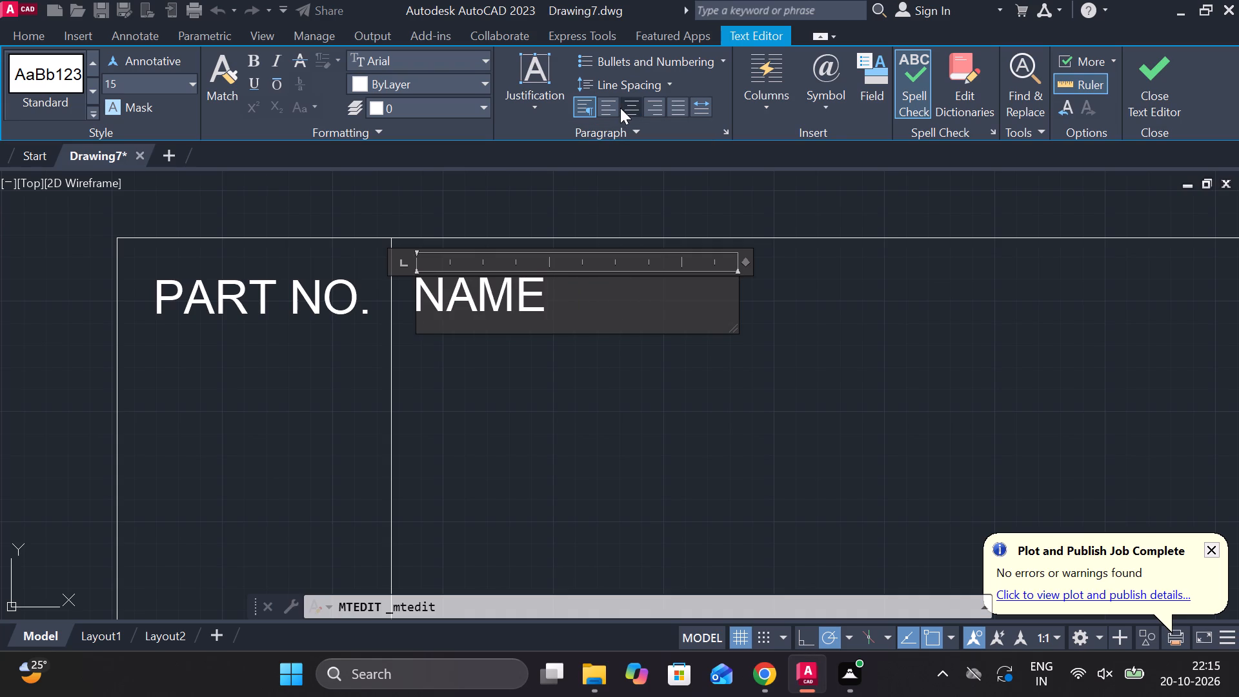
pyautogui.click(620, 108)
pyautogui.click(1154, 83)
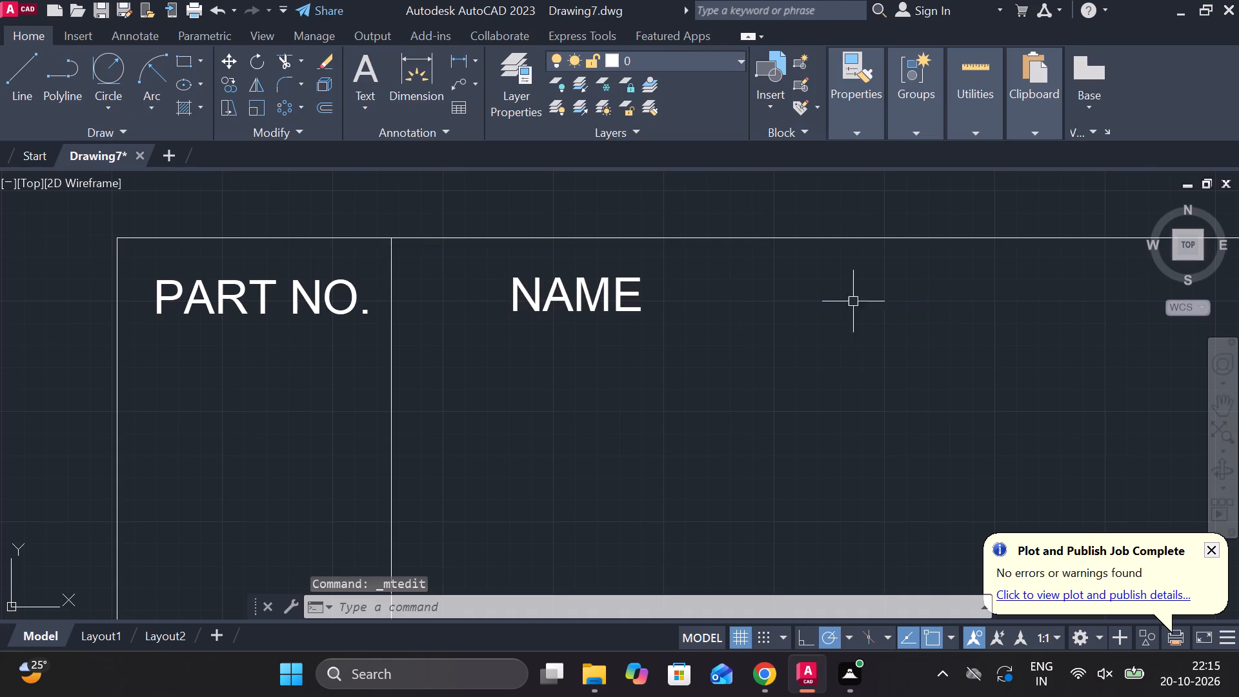
# Draw a horizontal line about 496 long beneath the PART NO. and NAME headings, starting on the rectangle's left edge.
pyautogui.scroll(-1, 796, 332)
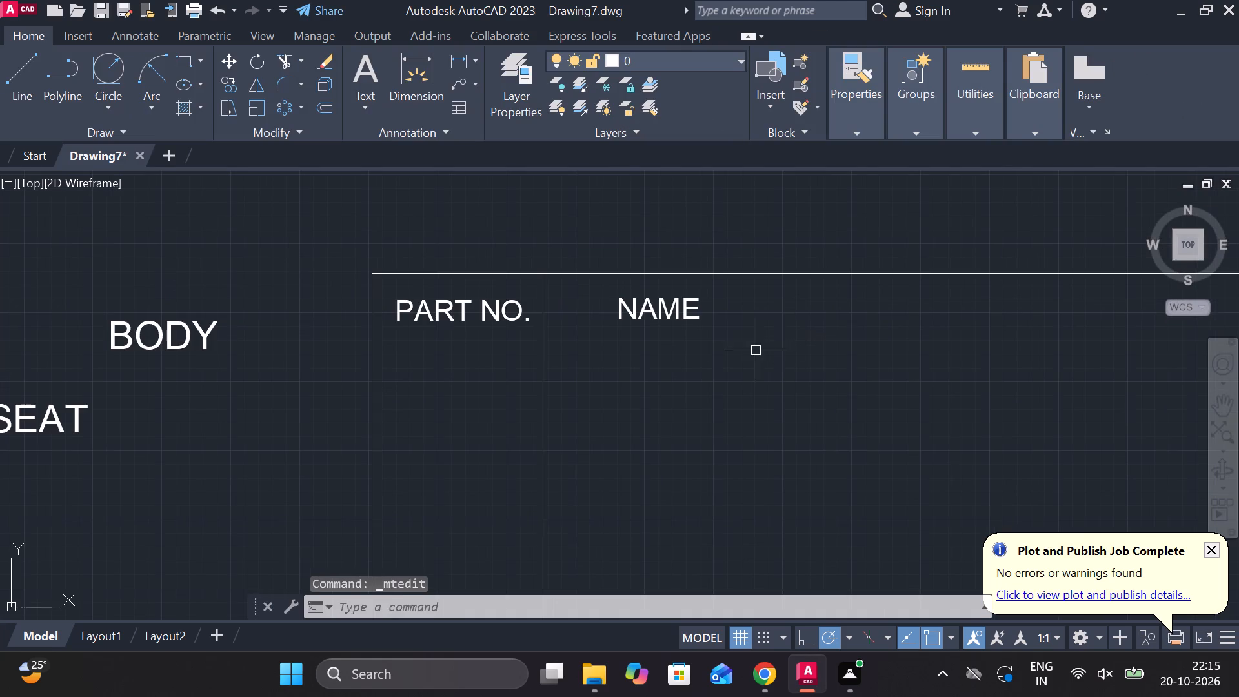
pyautogui.press('l')
pyautogui.press('Return')
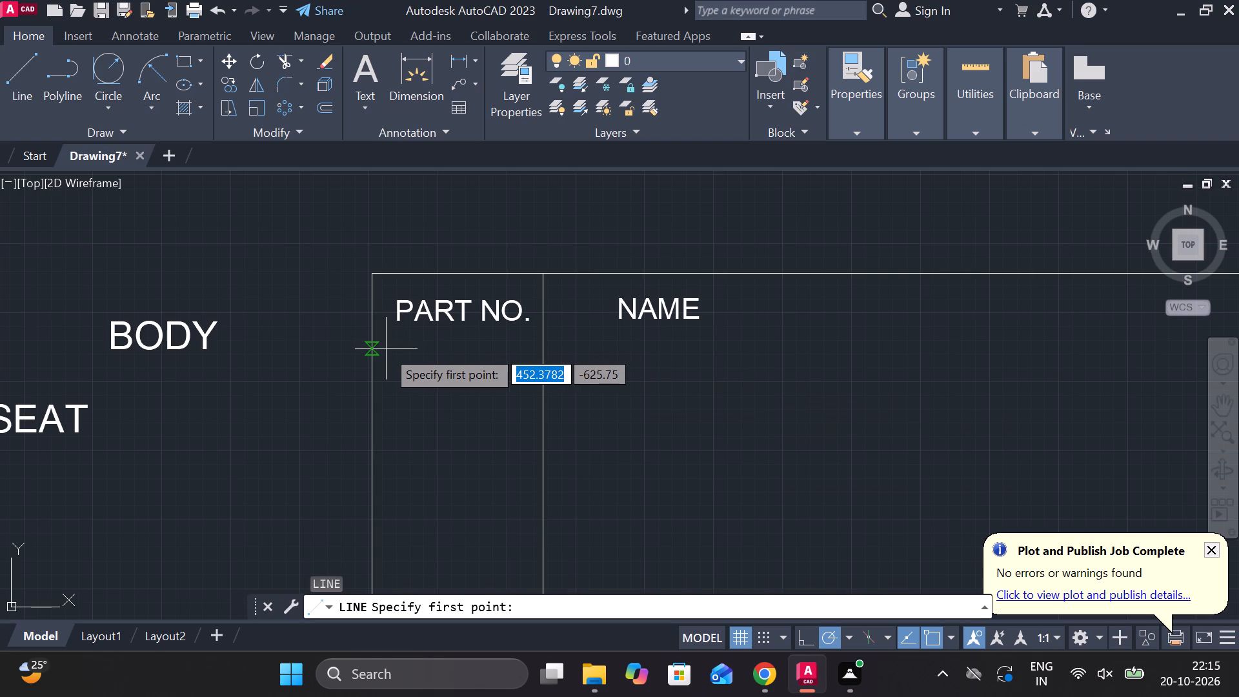
pyautogui.click(380, 339)
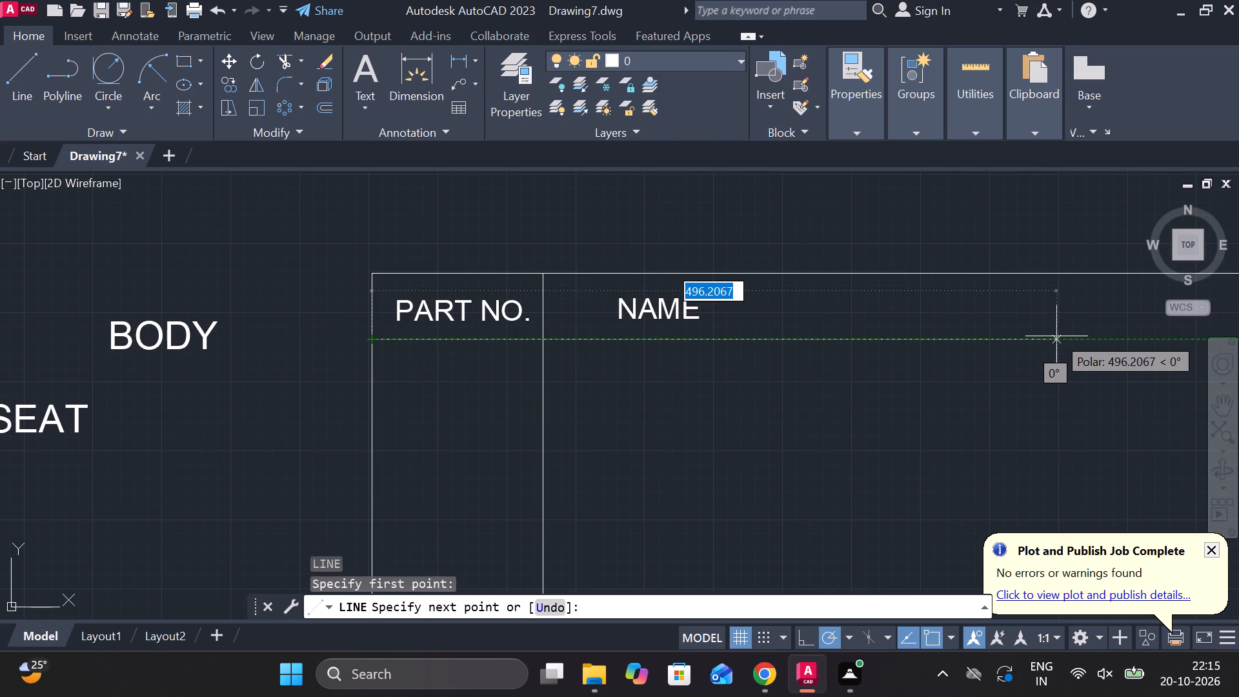
pyautogui.click(1056, 337)
pyautogui.moveTo(852, 399); pyautogui.dragTo(886, 381, button='middle')
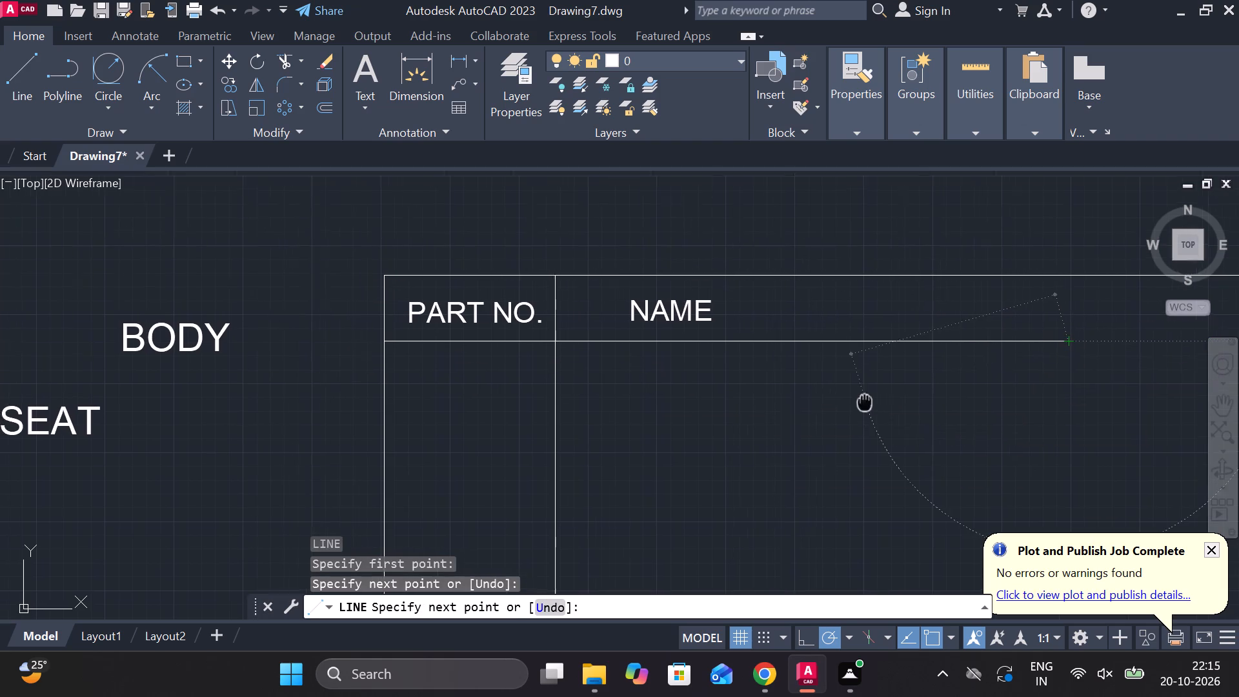
pyautogui.moveTo(886, 381); pyautogui.dragTo(912, 332, button='middle')
pyautogui.press('Escape')
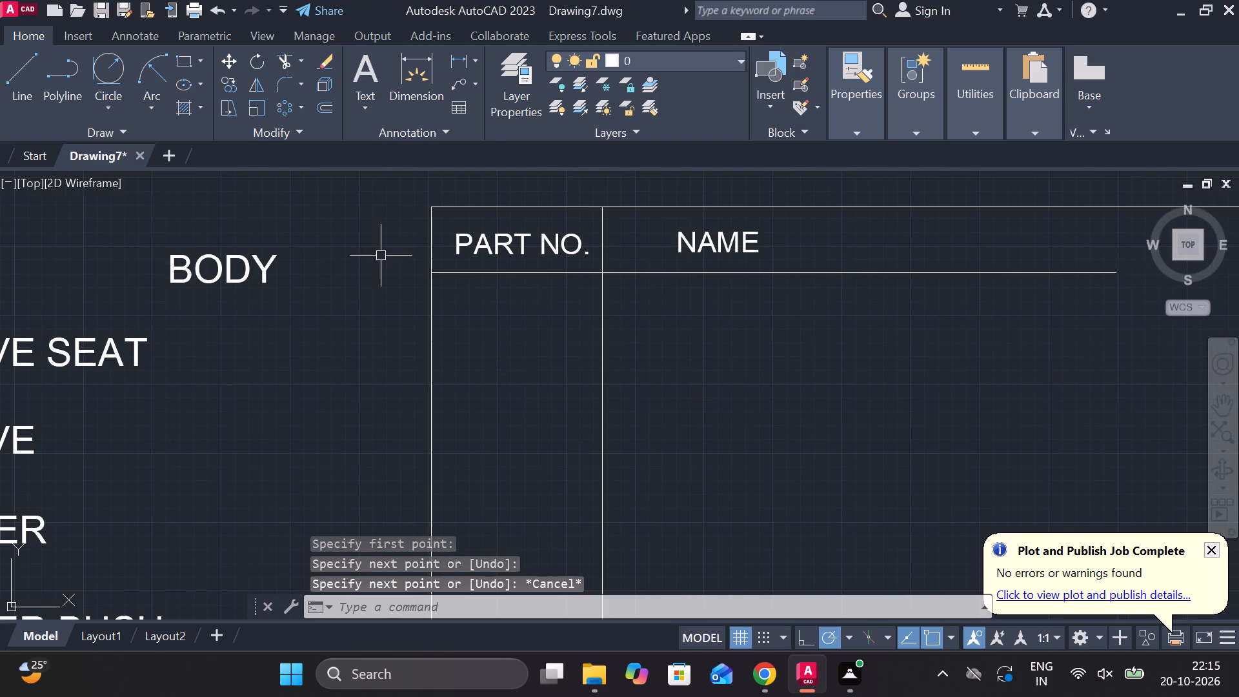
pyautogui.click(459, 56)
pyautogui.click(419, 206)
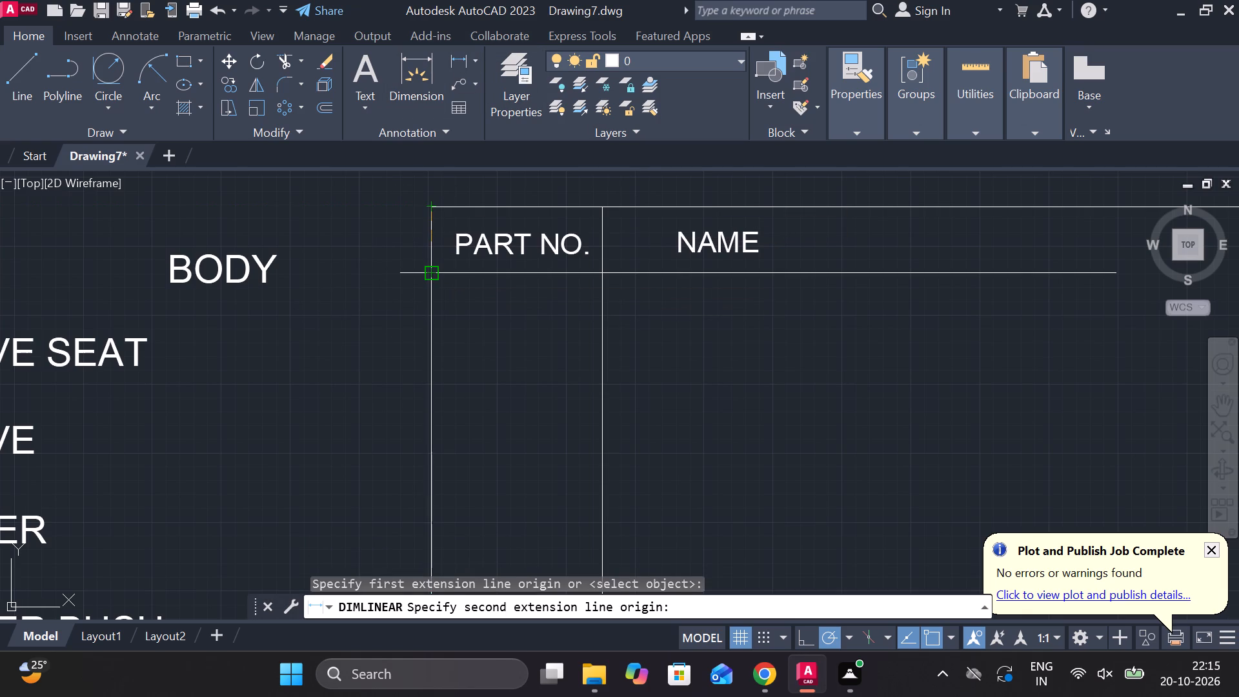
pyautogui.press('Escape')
# Copy the horizontal line under the headings straight down inside the rectangle to form a further row line.
pyautogui.click(478, 276)
pyautogui.write('CO')
pyautogui.press('Return')
pyautogui.moveTo(501, 393); pyautogui.dragTo(539, 254, button='middle')
pyautogui.scroll(-1, 510, 187)
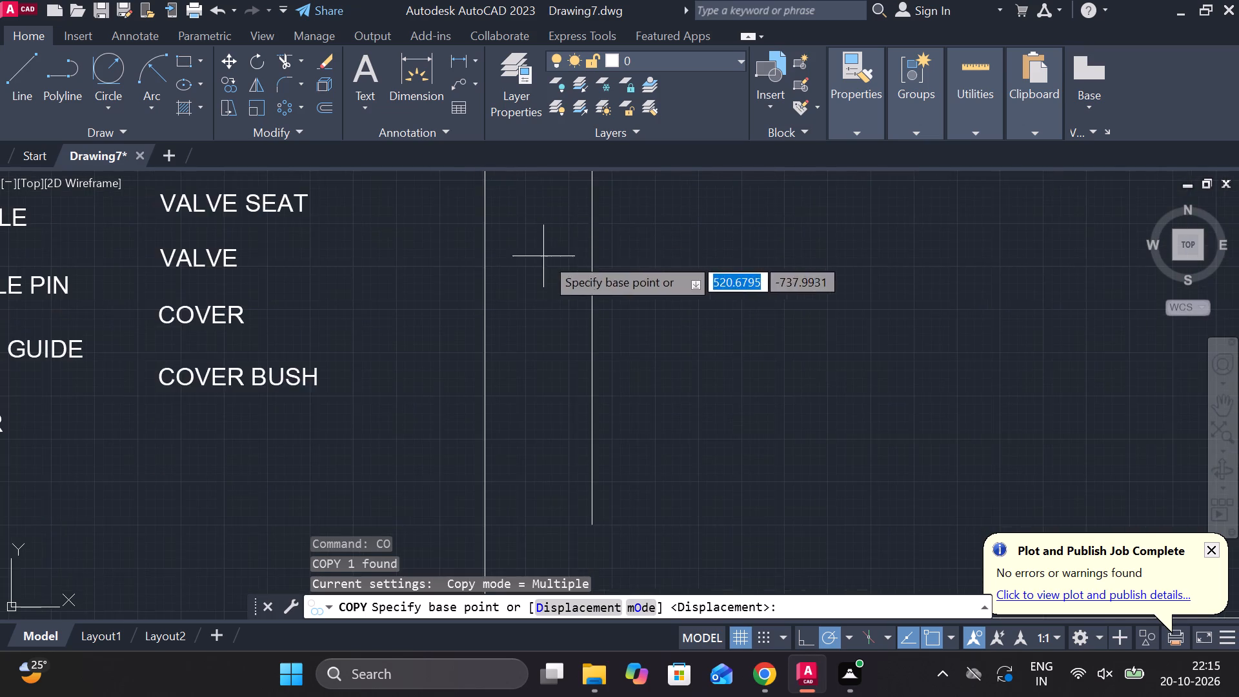
pyautogui.moveTo(548, 258); pyautogui.dragTo(572, 422, button='middle')
pyautogui.click(507, 319)
pyautogui.scroll(-3, 514, 363)
pyautogui.moveTo(517, 376); pyautogui.dragTo(518, 374, button='middle')
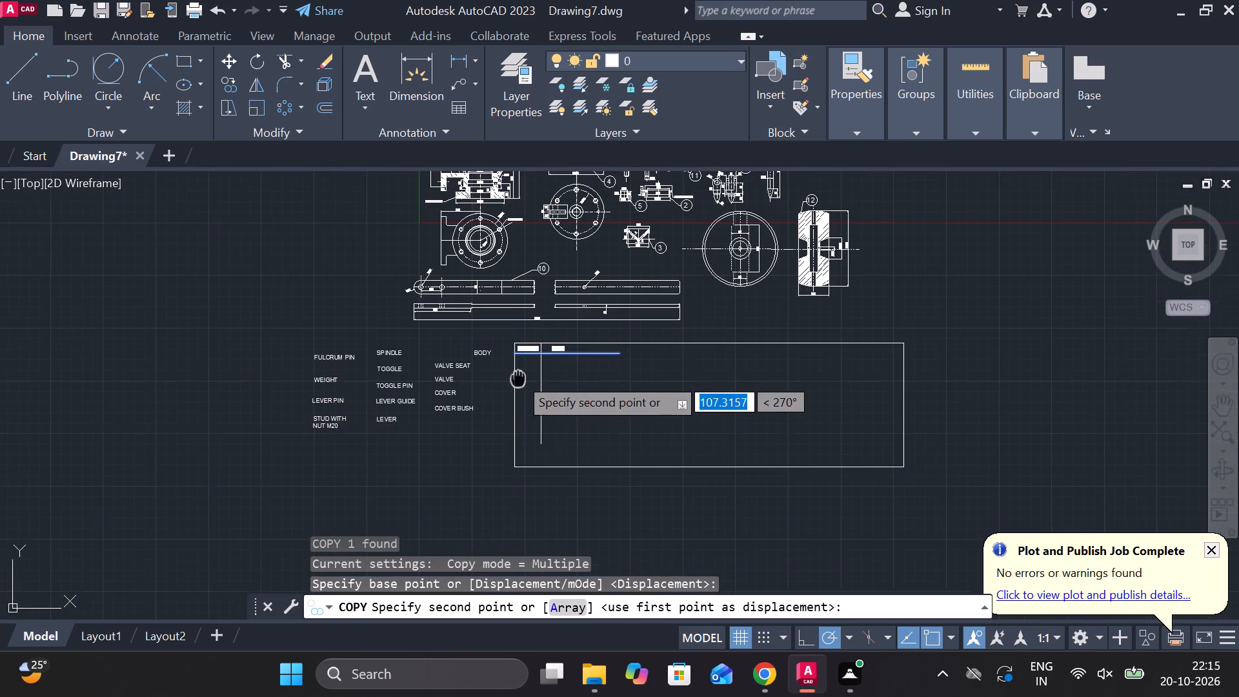
# Copy the line under the table header straight down at offsets from 50 to 450 in increments of 50, forming the row lines.
pyautogui.moveTo(518, 374); pyautogui.dragTo(518, 313, button='middle')
pyautogui.write('50')
pyautogui.press('Return')
pyautogui.write('100')
pyautogui.press('Return')
pyautogui.write('150')
pyautogui.press('Return')
pyautogui.write('200')
pyautogui.press('Return')
pyautogui.write('250')
pyautogui.press('Return')
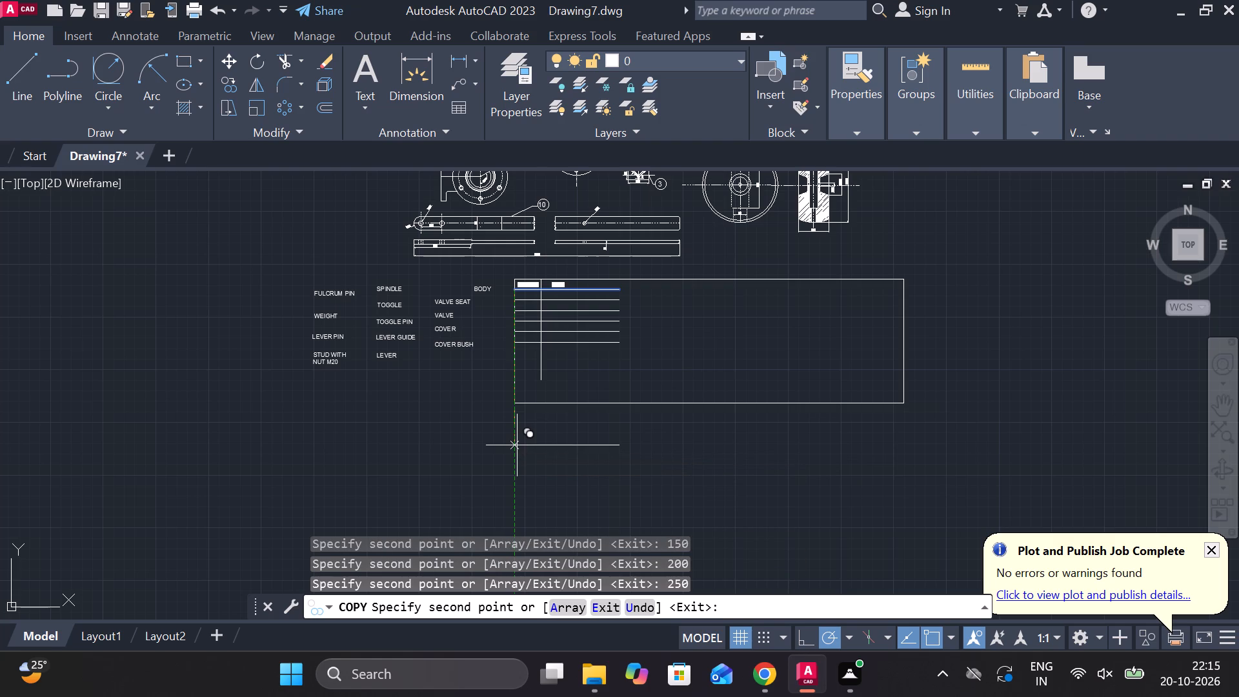
pyautogui.write('300')
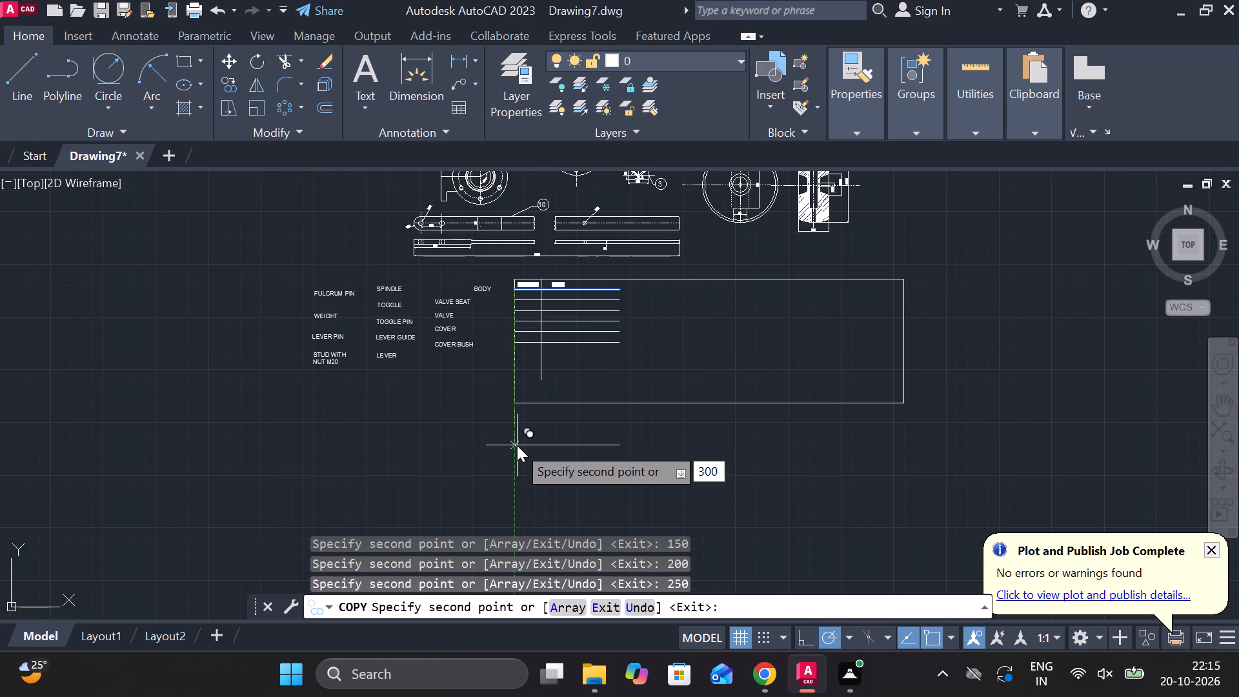
pyautogui.press('Return')
pyautogui.write('35')
pyautogui.press('0')
pyautogui.press('Return')
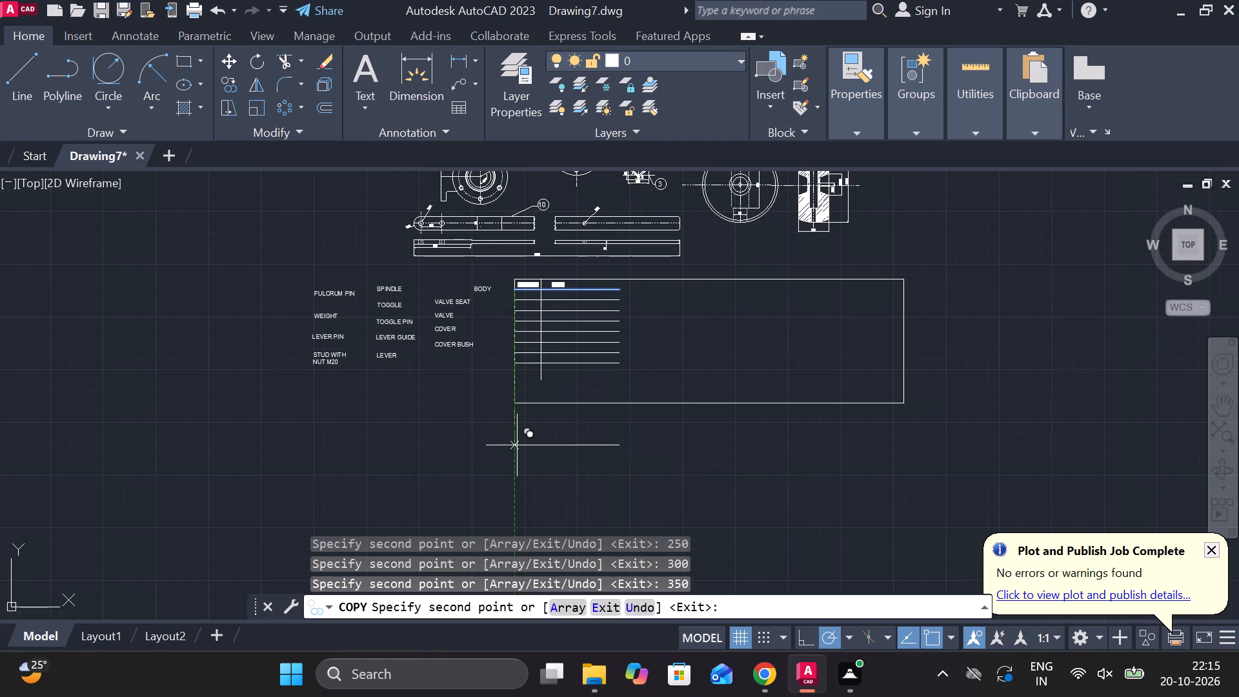
pyautogui.write('400')
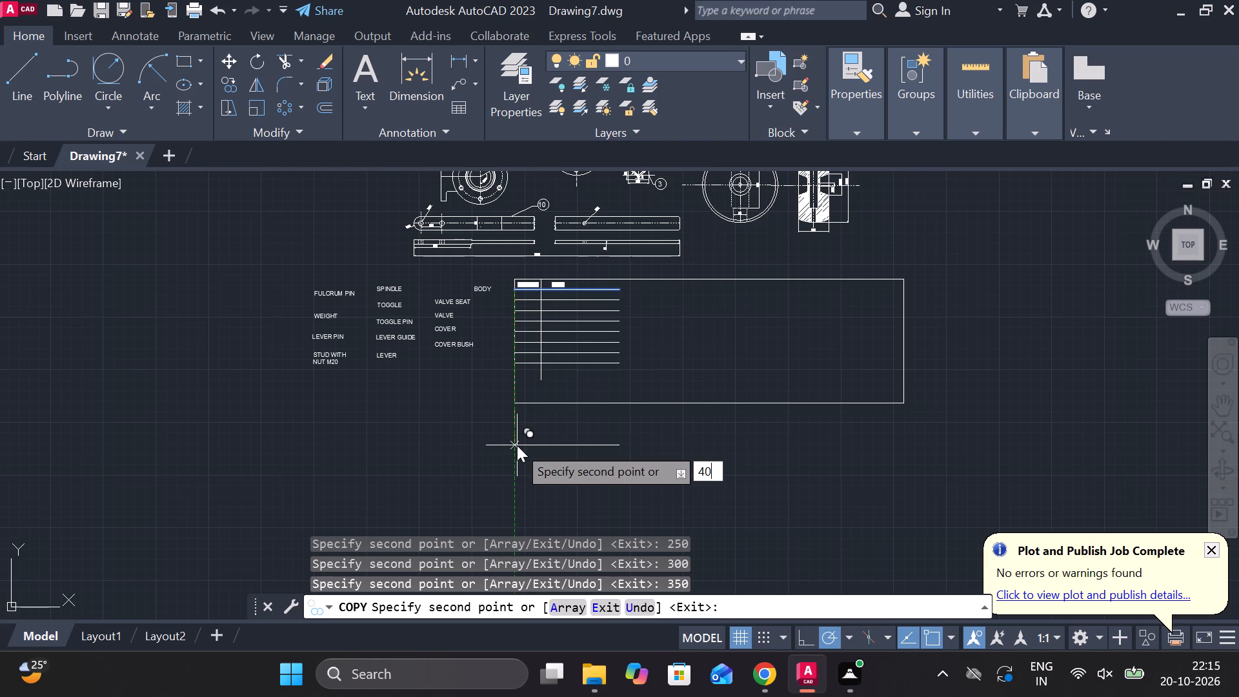
pyautogui.press('Return')
pyautogui.write('450')
pyautogui.press('Return')
pyautogui.scroll(2, 517, 445)
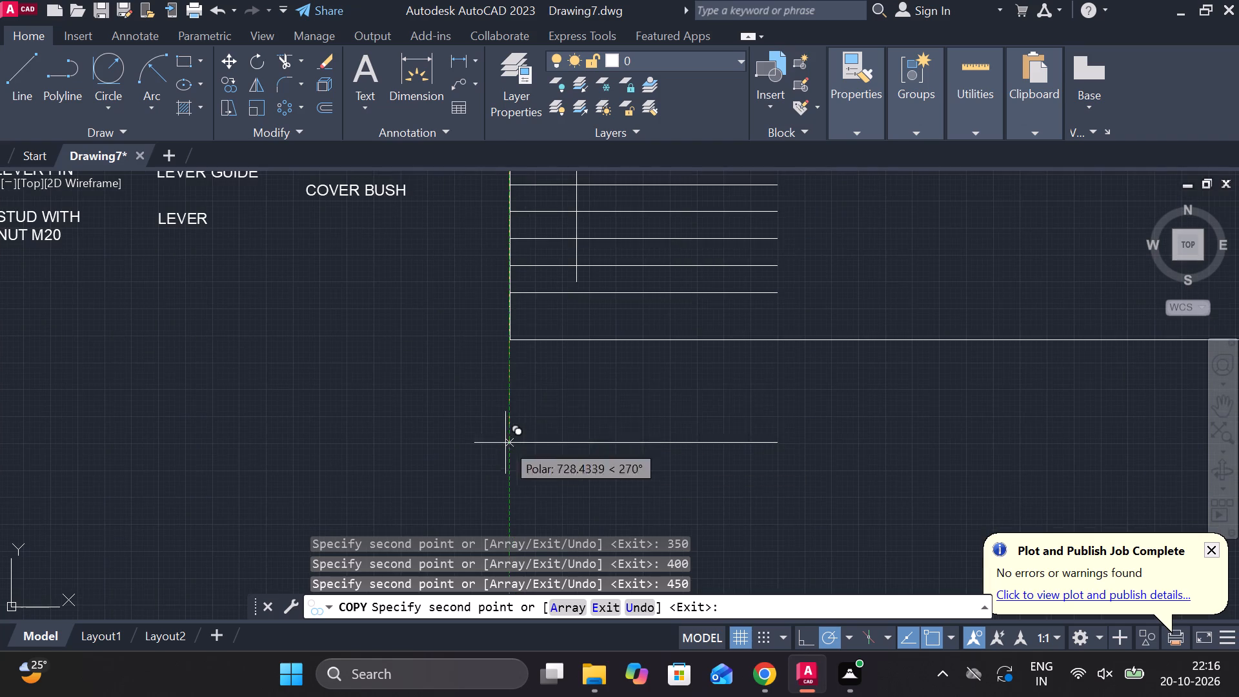
pyautogui.moveTo(535, 392); pyautogui.dragTo(530, 587, button='middle')
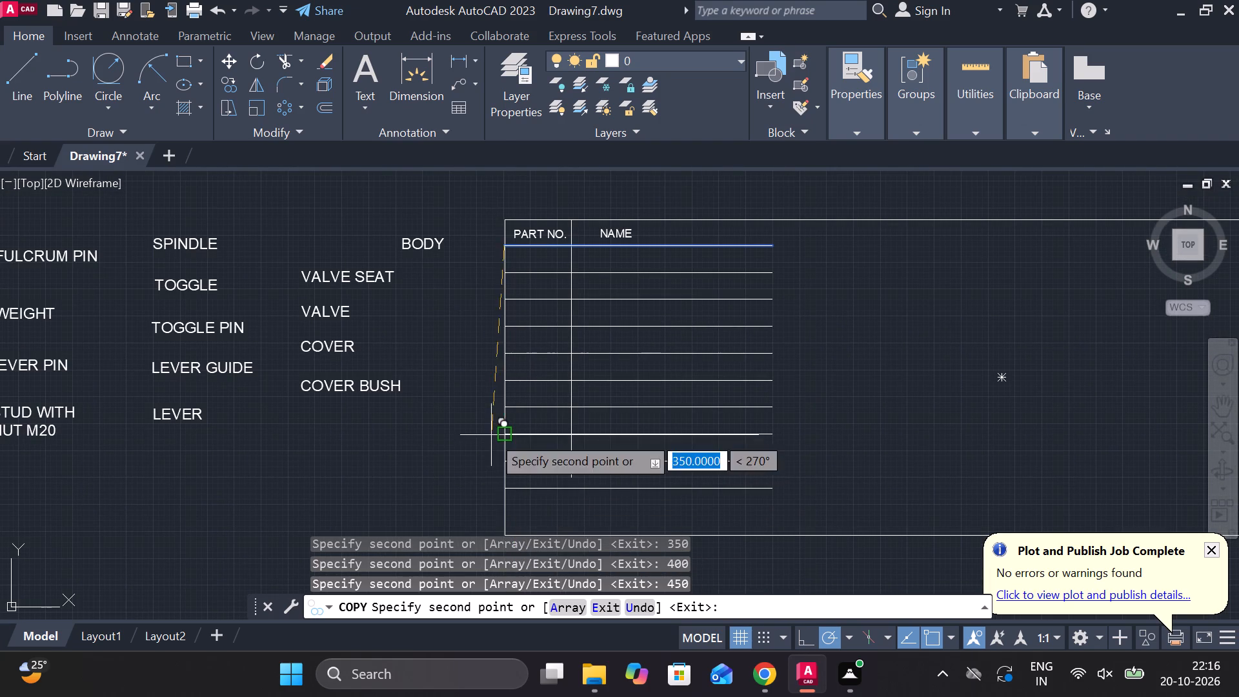
pyautogui.press('Escape')
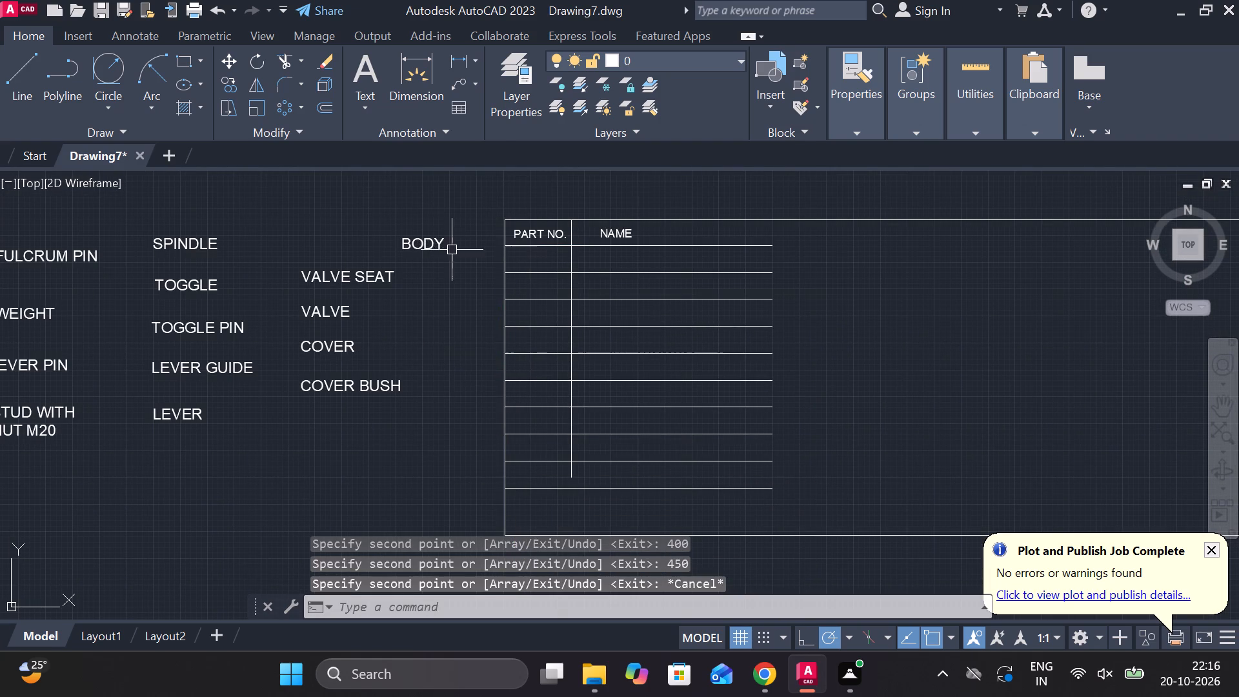
# Move the BODY label into the NAME column's first row, directly under the header.
pyautogui.click(428, 247)
pyautogui.press('m')
pyautogui.press('Return')
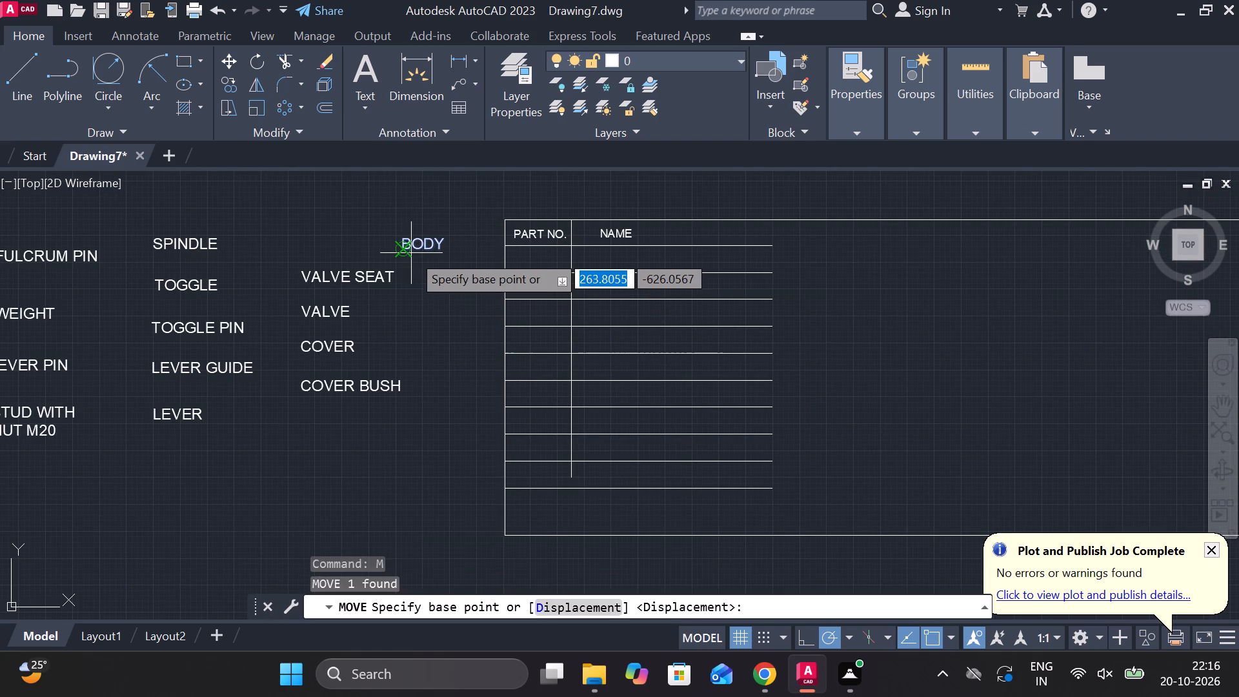
pyautogui.click(410, 253)
pyautogui.scroll(2, 574, 256)
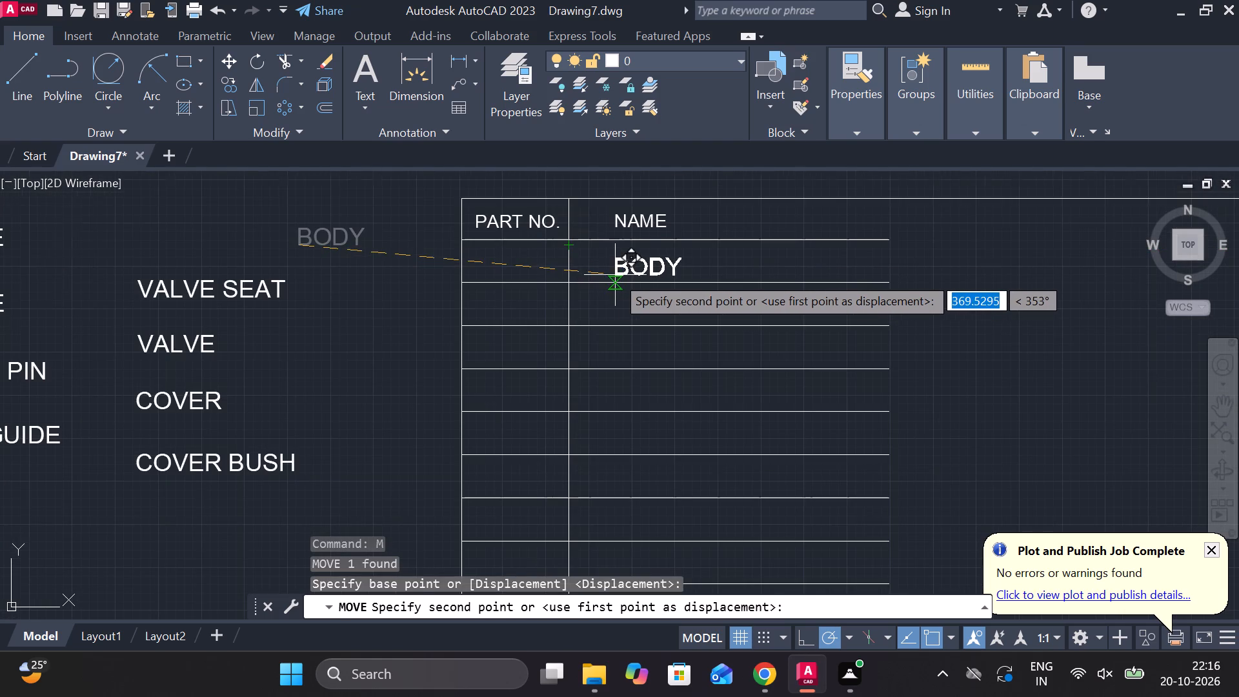
pyautogui.scroll(1, 615, 275)
pyautogui.click(588, 261)
# Move the VALVE SEAT label into the NAME column's row below BODY.
pyautogui.scroll(-2, 589, 267)
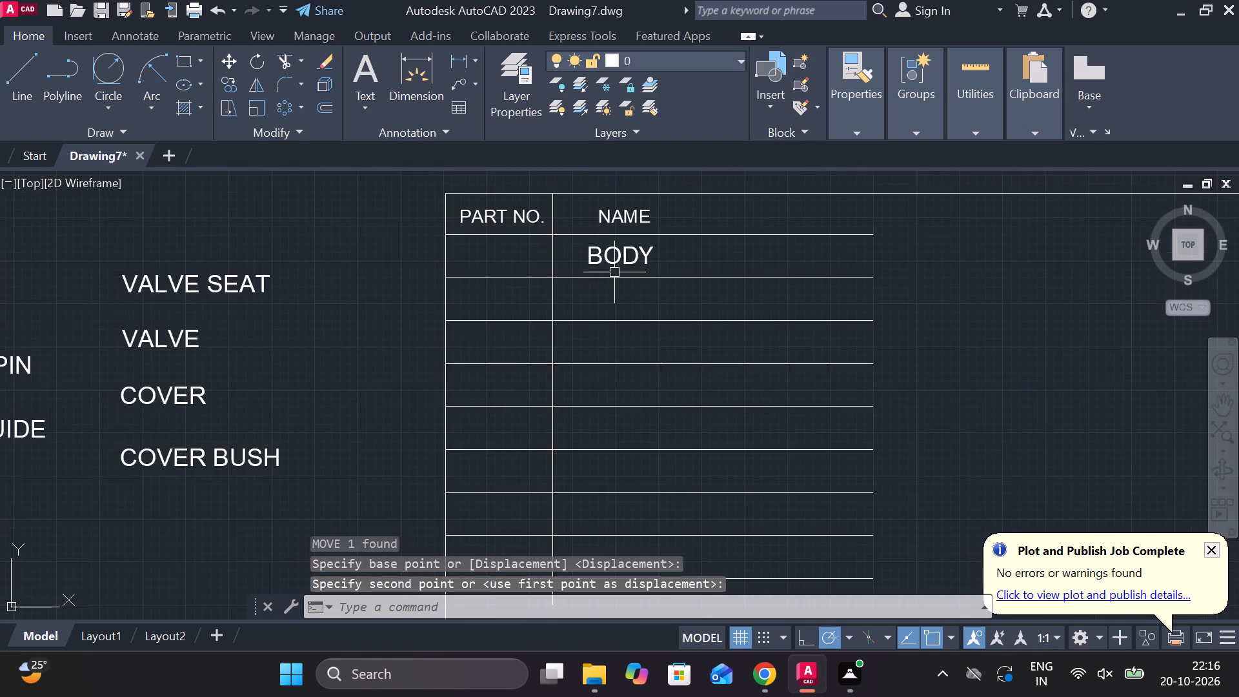
pyautogui.moveTo(530, 284); pyautogui.dragTo(627, 288, button='middle')
pyautogui.scroll(-2, 558, 299)
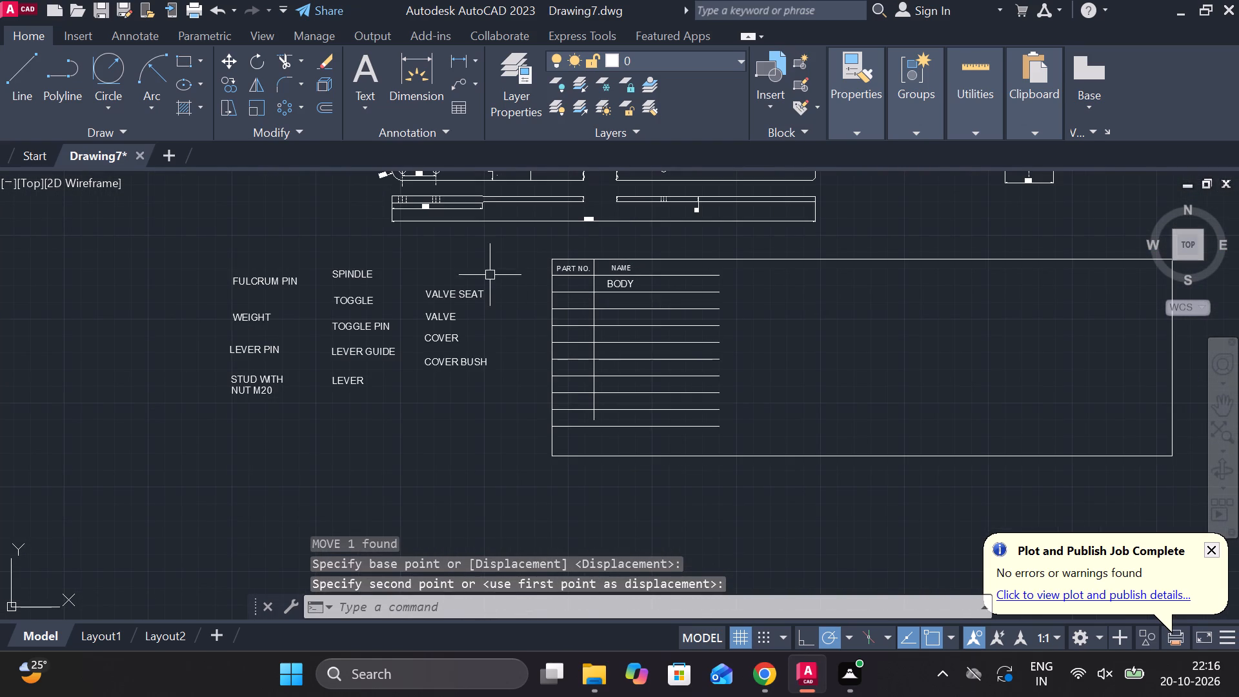
pyautogui.click(469, 296)
pyautogui.press('m')
pyautogui.press('Return')
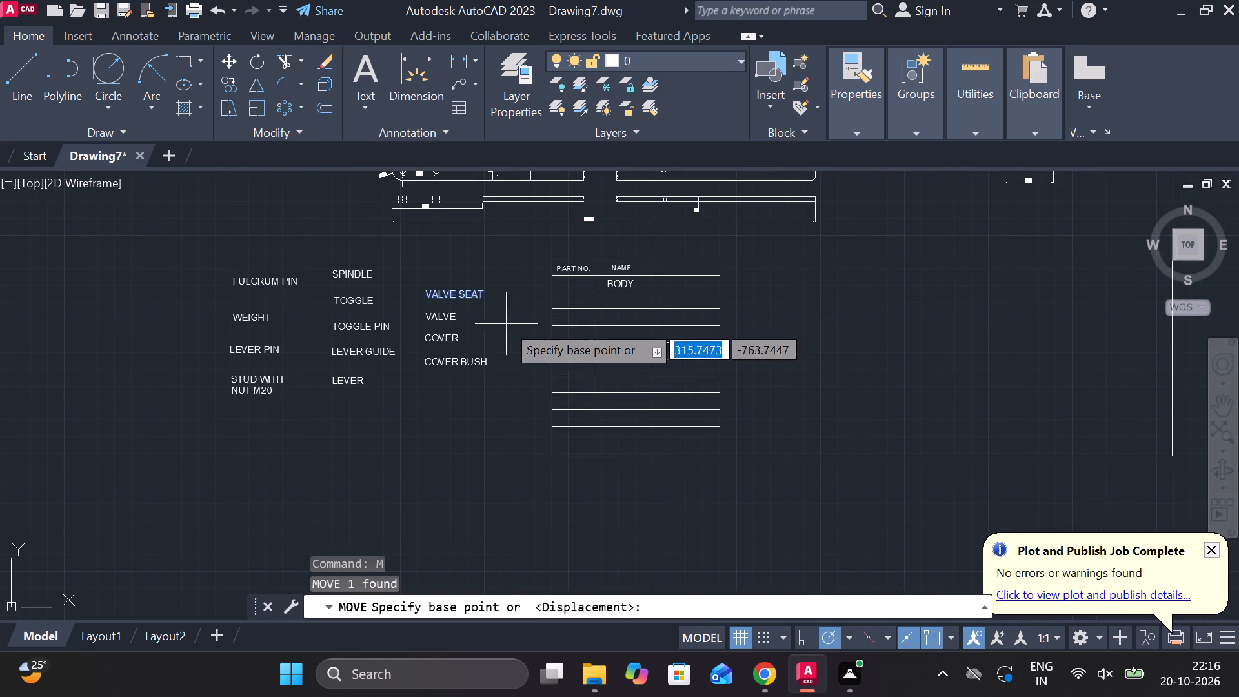
pyautogui.click(499, 304)
pyautogui.scroll(2, 570, 301)
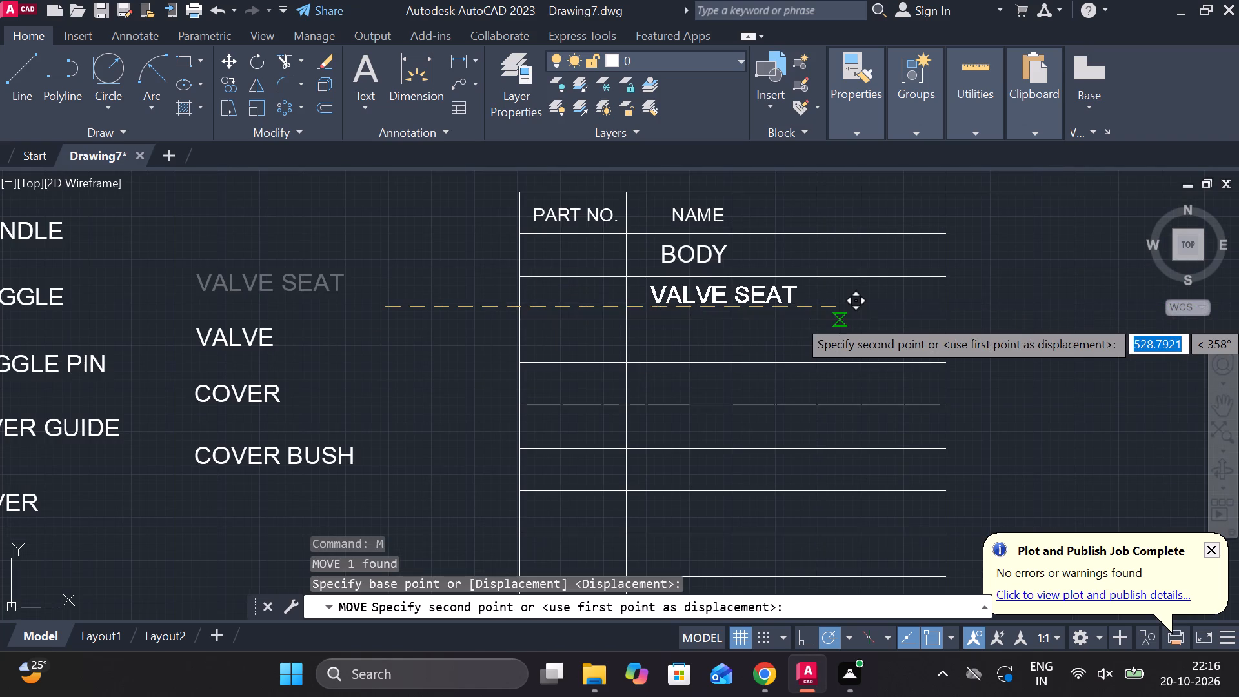
pyautogui.scroll(2, 840, 318)
pyautogui.click(821, 321)
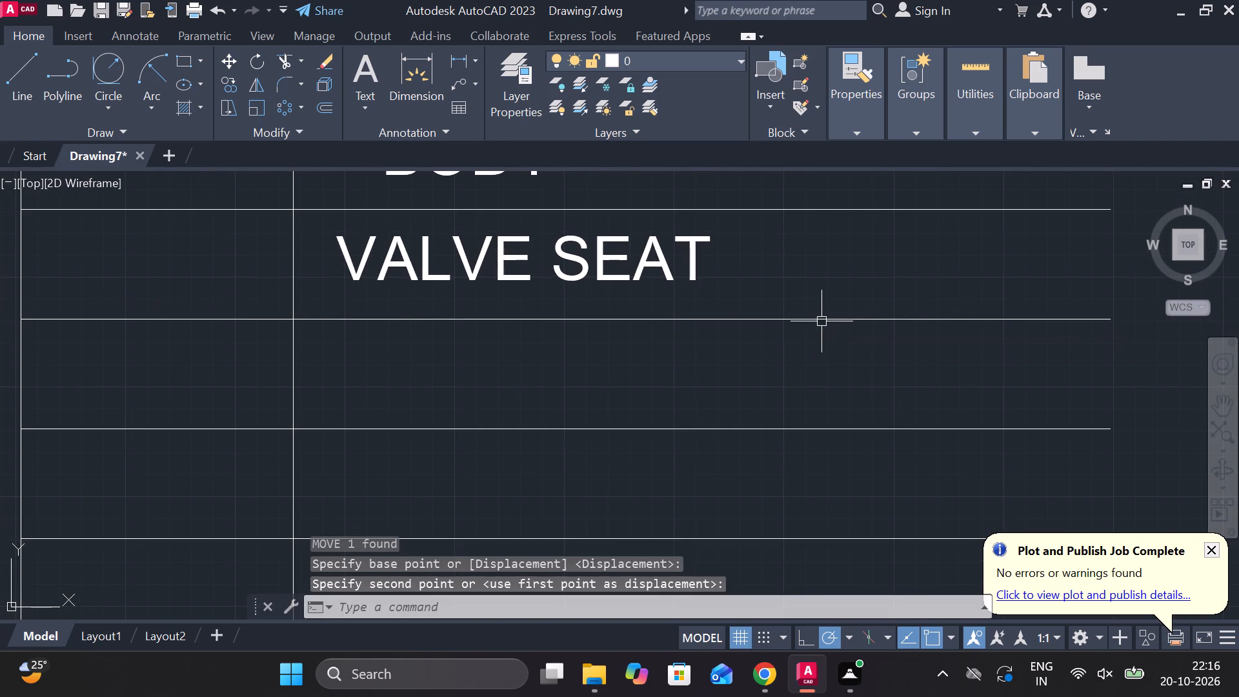
# Move the VALVE label into the NAME column's row below VALVE SEAT.
pyautogui.scroll(-3, 823, 323)
pyautogui.click(460, 340)
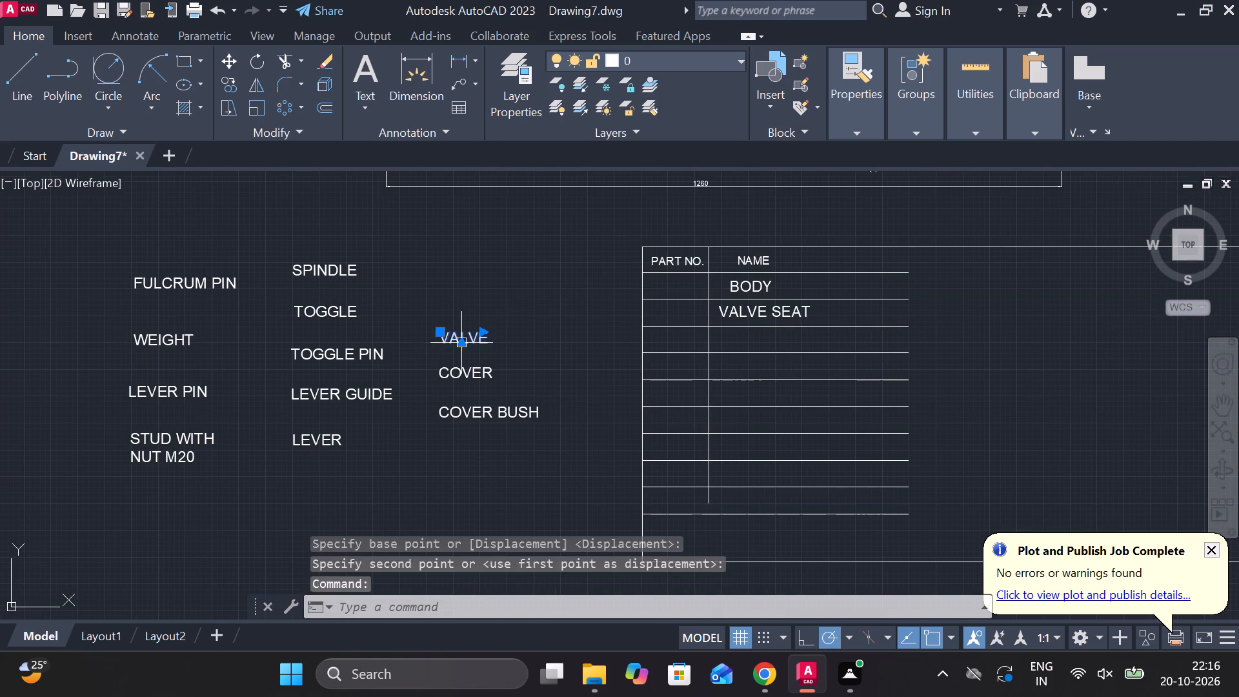
pyautogui.press('m')
pyautogui.press('Return')
pyautogui.click(553, 347)
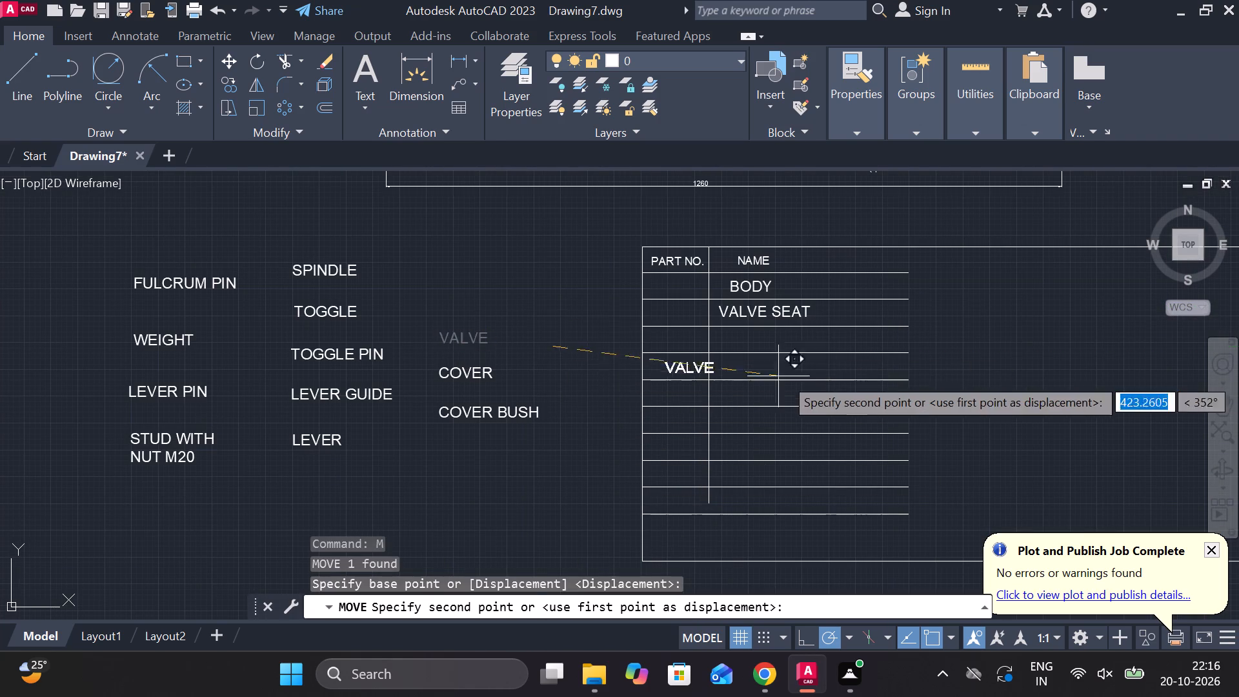
pyautogui.scroll(2, 819, 371)
pyautogui.click(894, 307)
# Move the COVER label into the NAME column's row below VALVE.
pyautogui.scroll(-2, 896, 315)
pyautogui.click(500, 343)
pyautogui.press('m')
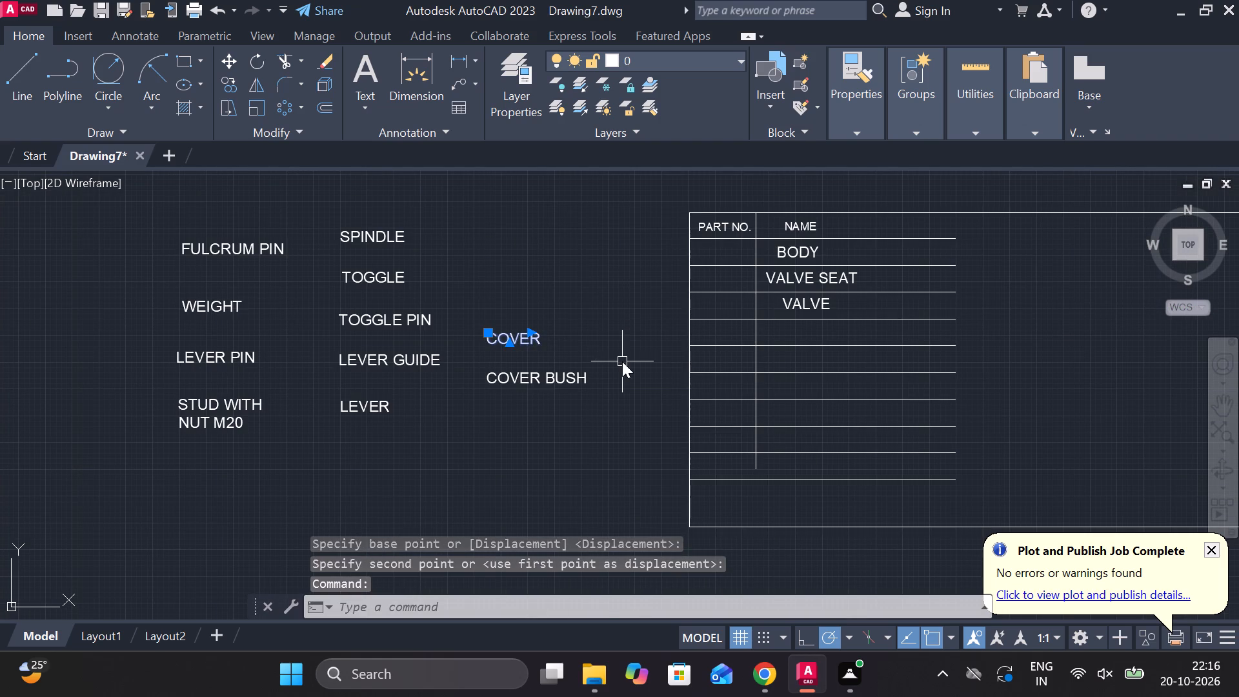
pyautogui.press('Return')
pyautogui.click(599, 358)
pyautogui.scroll(2, 902, 357)
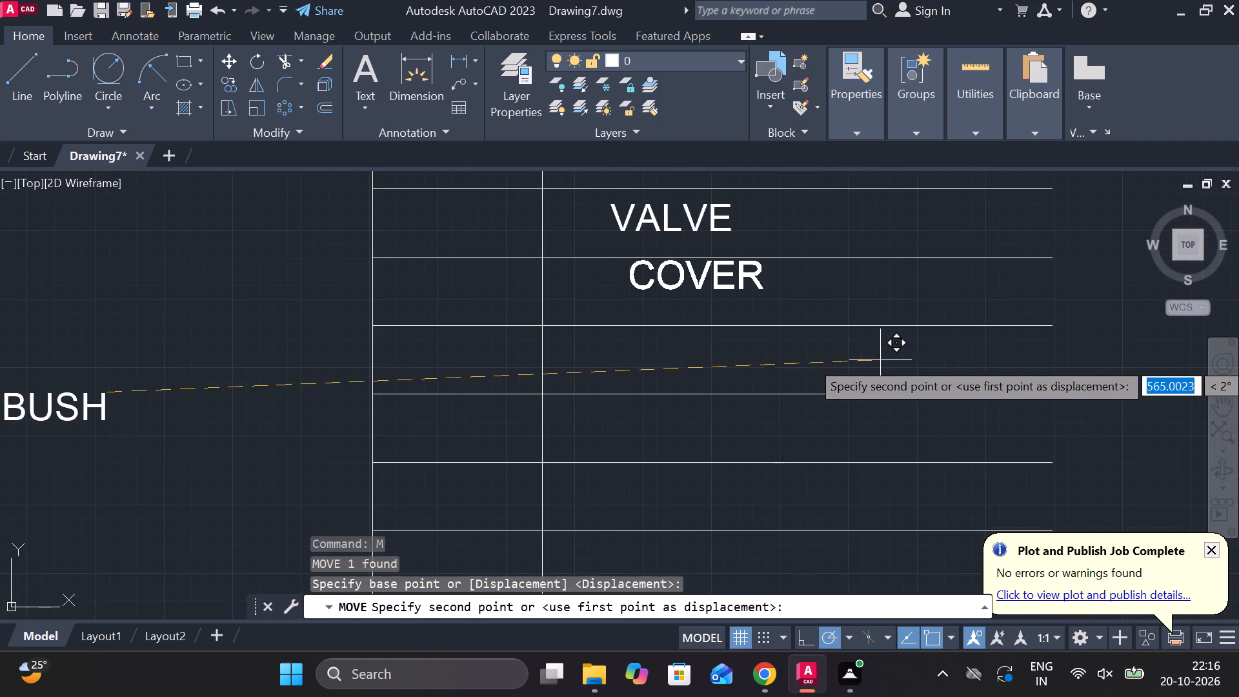
pyautogui.click(867, 374)
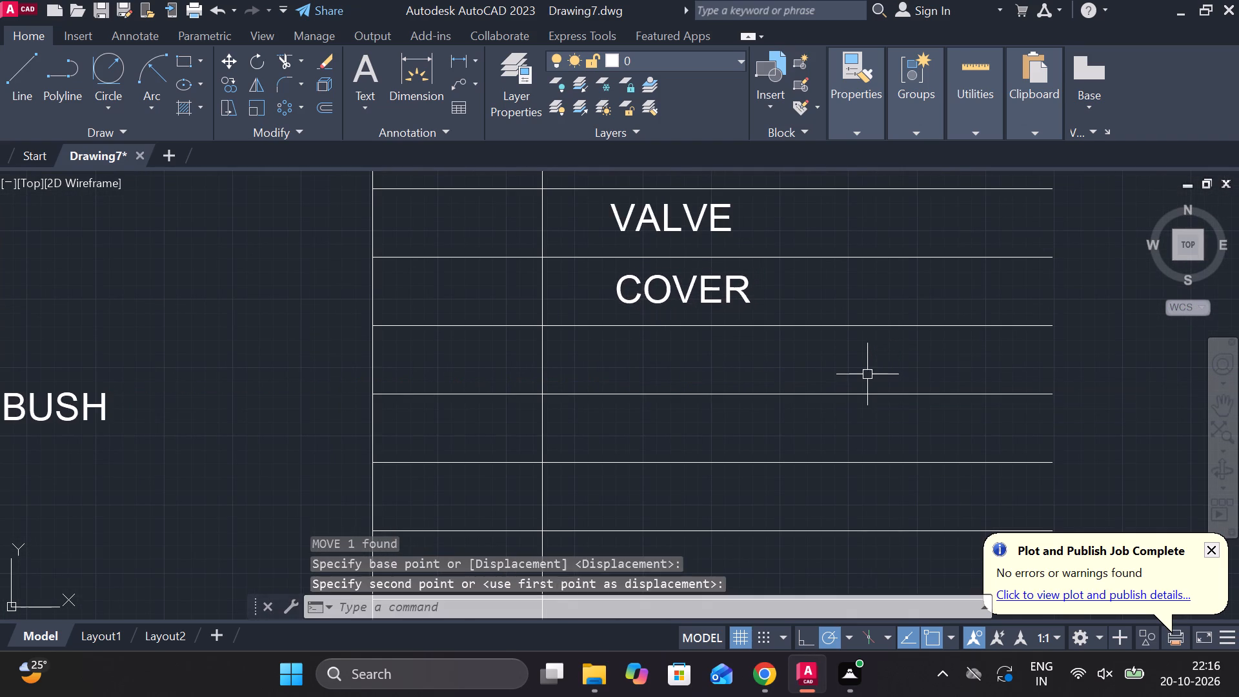
# Move the COVER BUSH label into the NAME column's row below COVER.
pyautogui.scroll(-2, 867, 374)
pyautogui.click(503, 395)
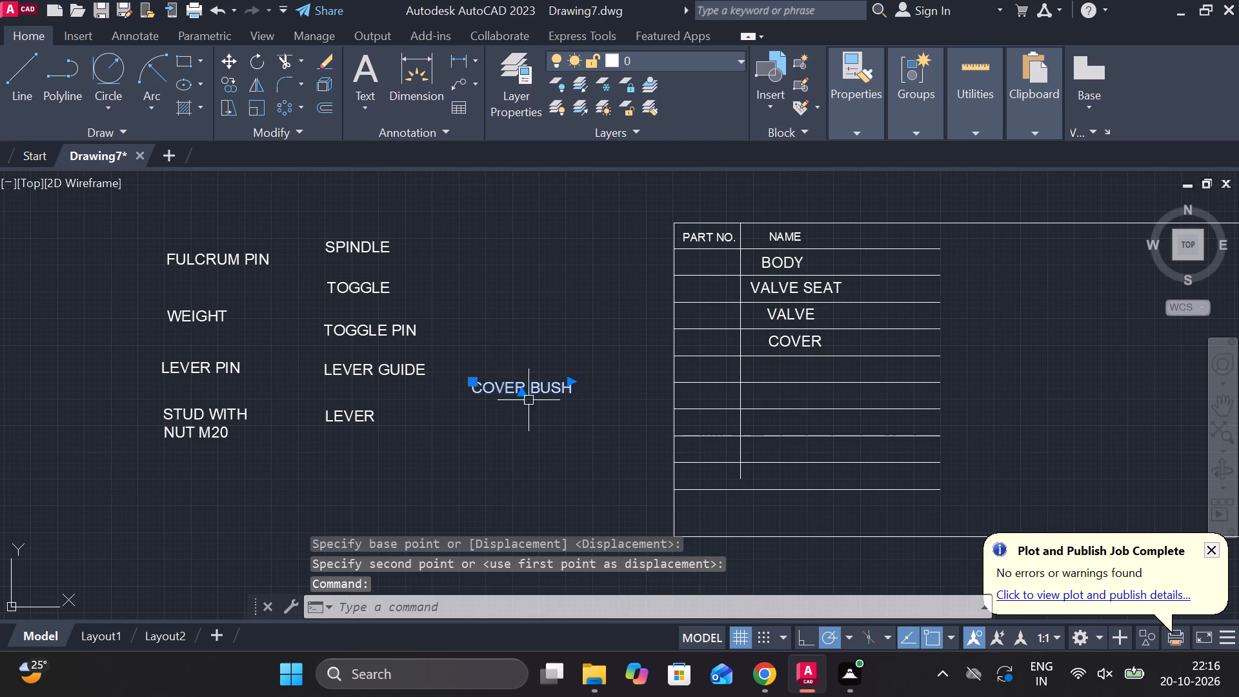
pyautogui.press('m')
pyautogui.press('Return')
pyautogui.click(550, 414)
pyautogui.scroll(1, 792, 394)
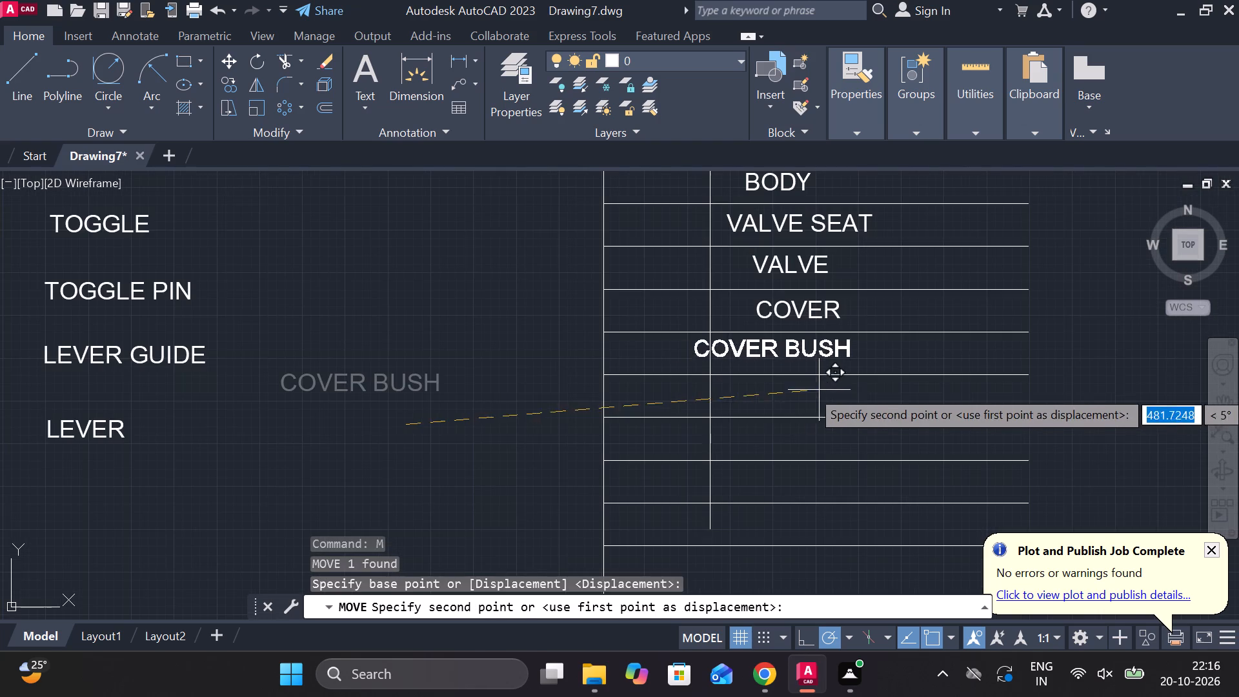
pyautogui.click(858, 394)
# Move the SPINDLE label into the NAME column's row below COVER BUSH.
pyautogui.scroll(-1, 860, 394)
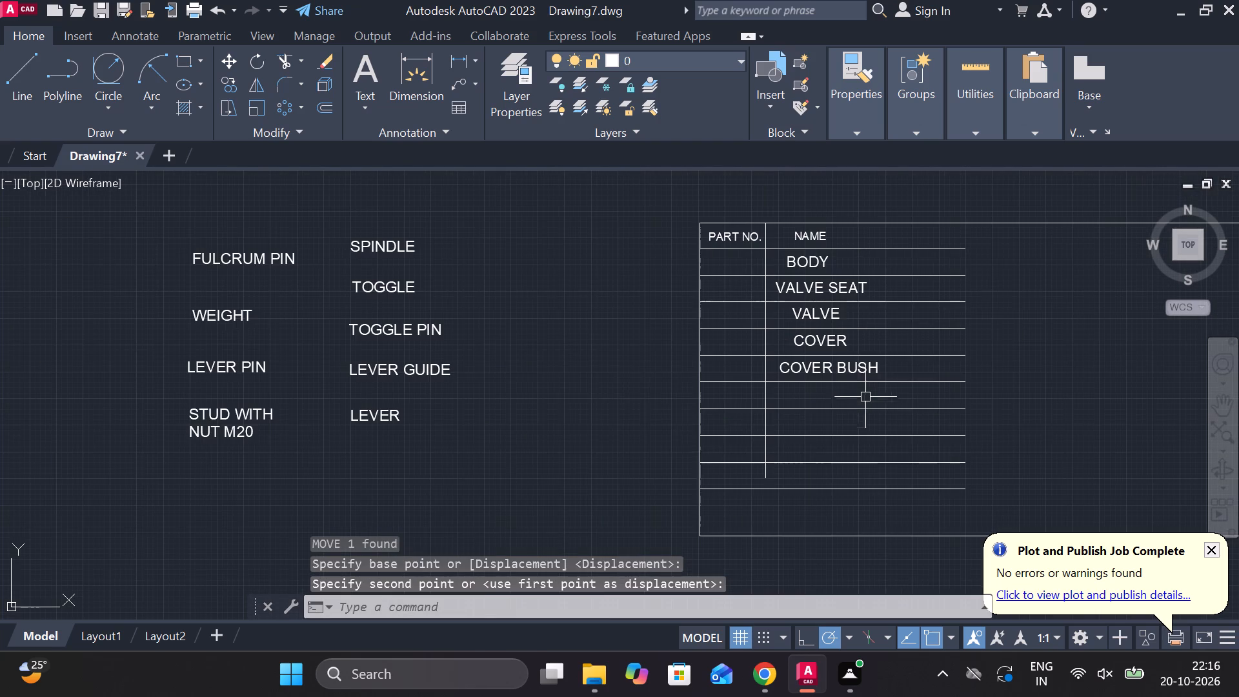
pyautogui.click(390, 240)
pyautogui.press('m')
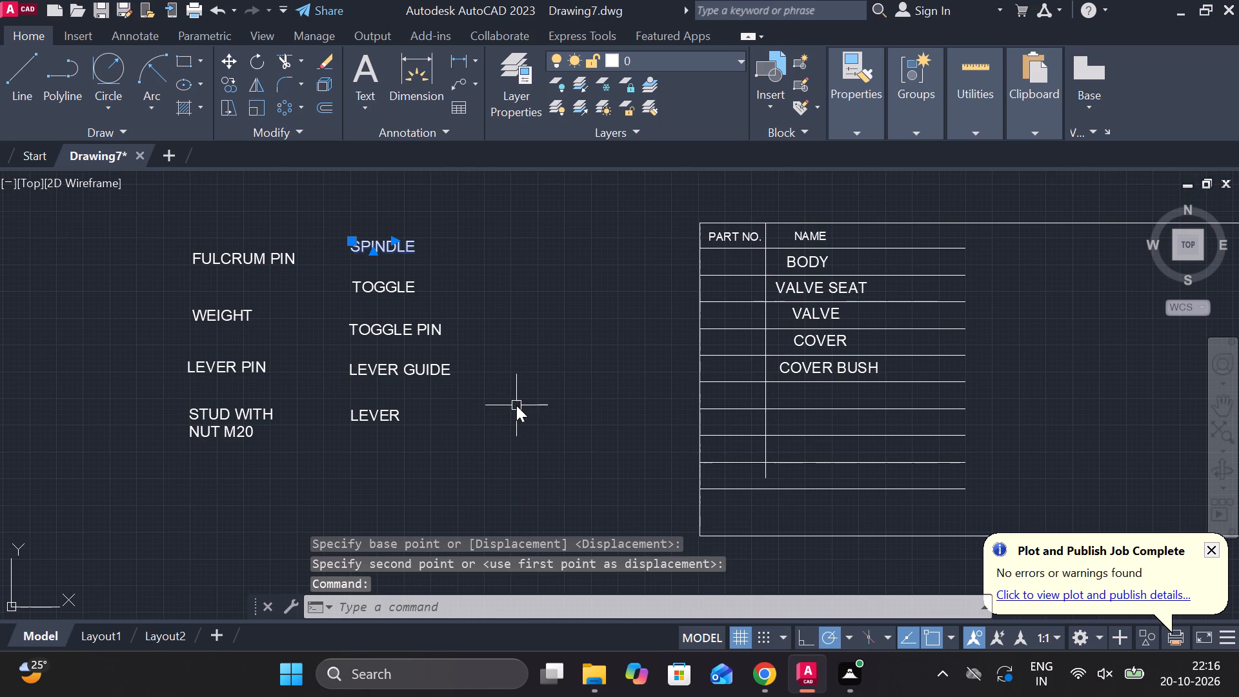
pyautogui.press('Return')
pyautogui.click(465, 319)
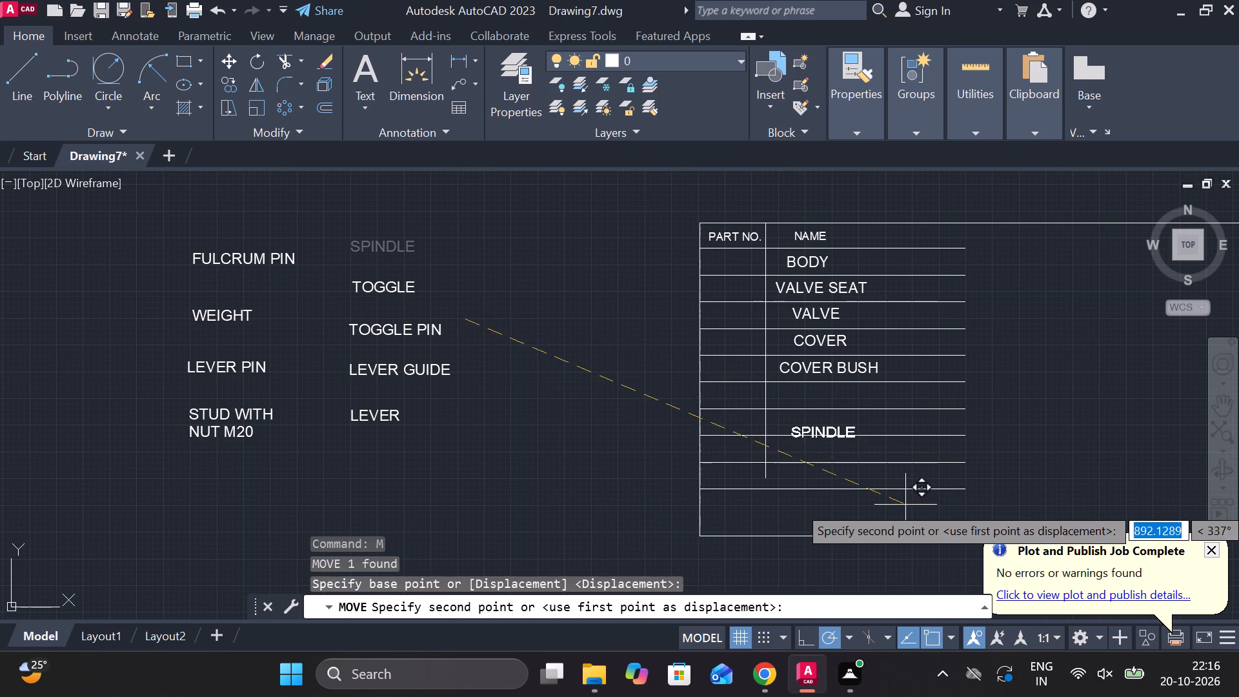
pyautogui.scroll(2, 905, 497)
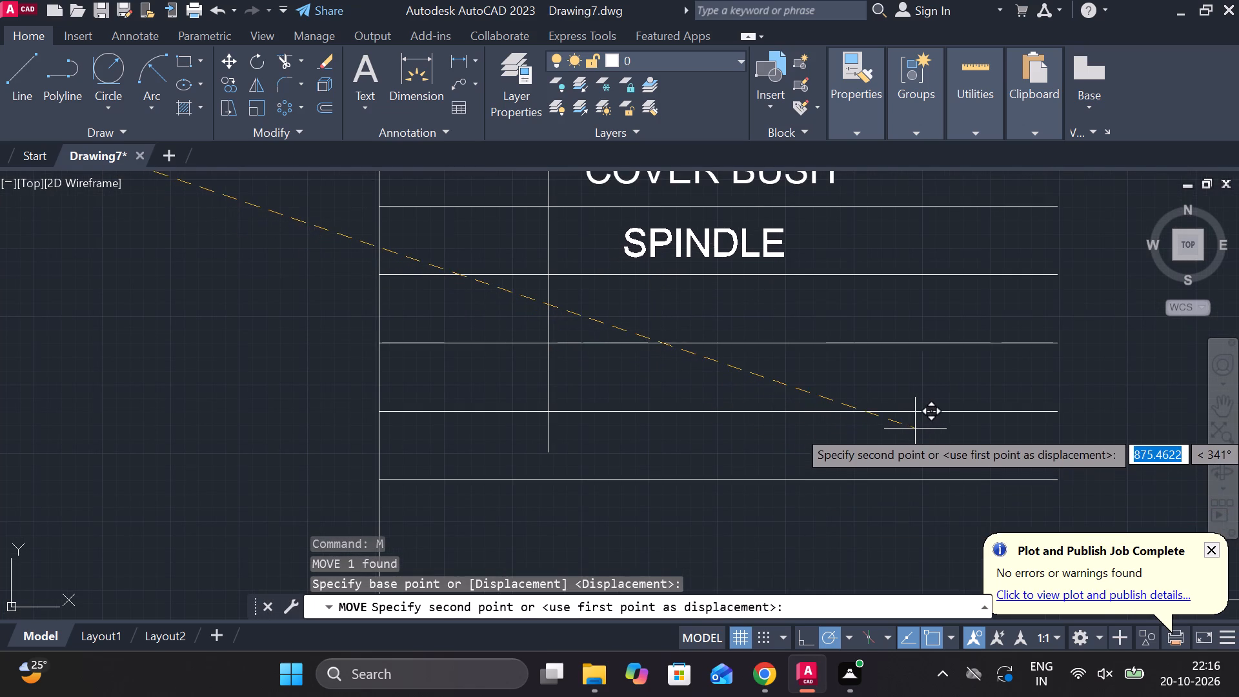
pyautogui.click(915, 429)
# Move the TOGGLE label into the NAME column's row below SPINDLE.
pyautogui.scroll(-2, 921, 425)
pyautogui.click(371, 242)
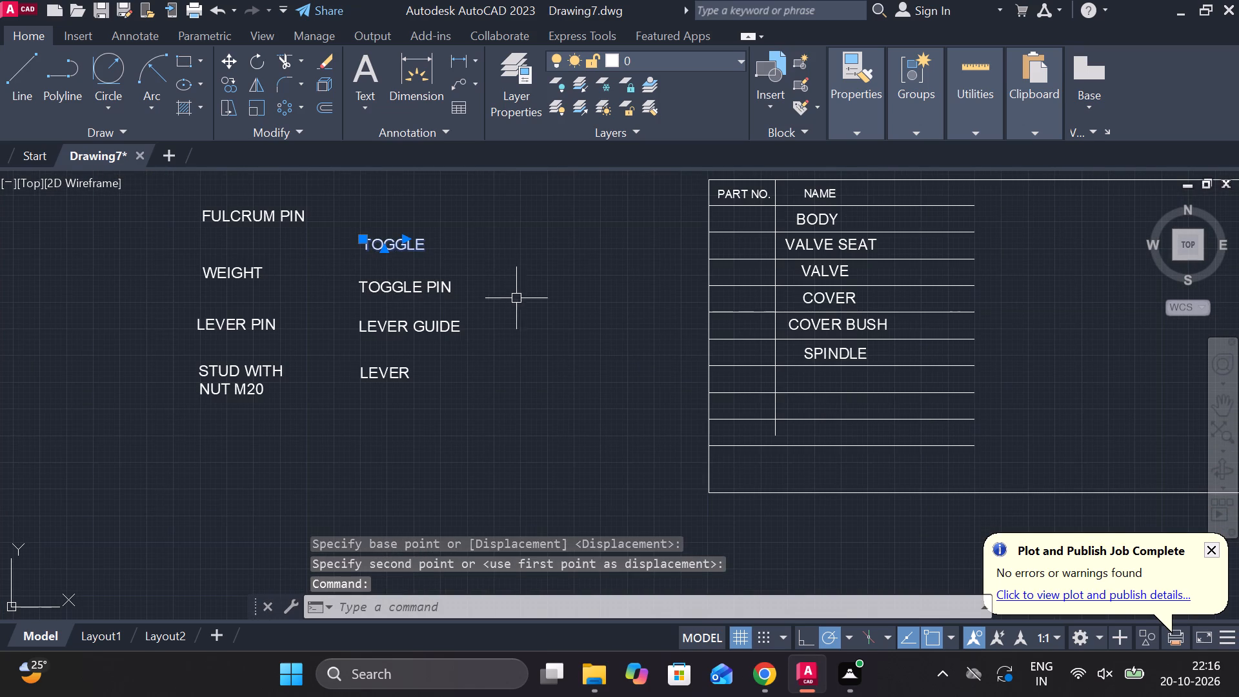
pyautogui.press('Return')
pyautogui.click(491, 284)
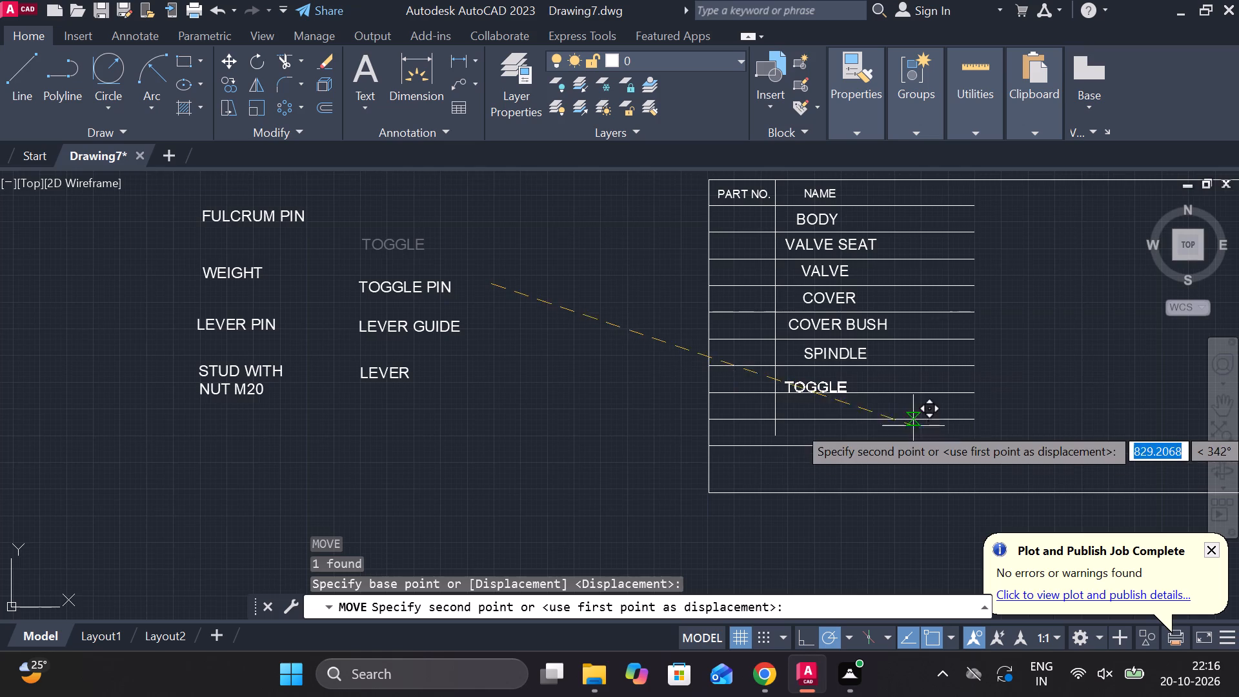
pyautogui.moveTo(914, 421); pyautogui.dragTo(679, 449, button='middle')
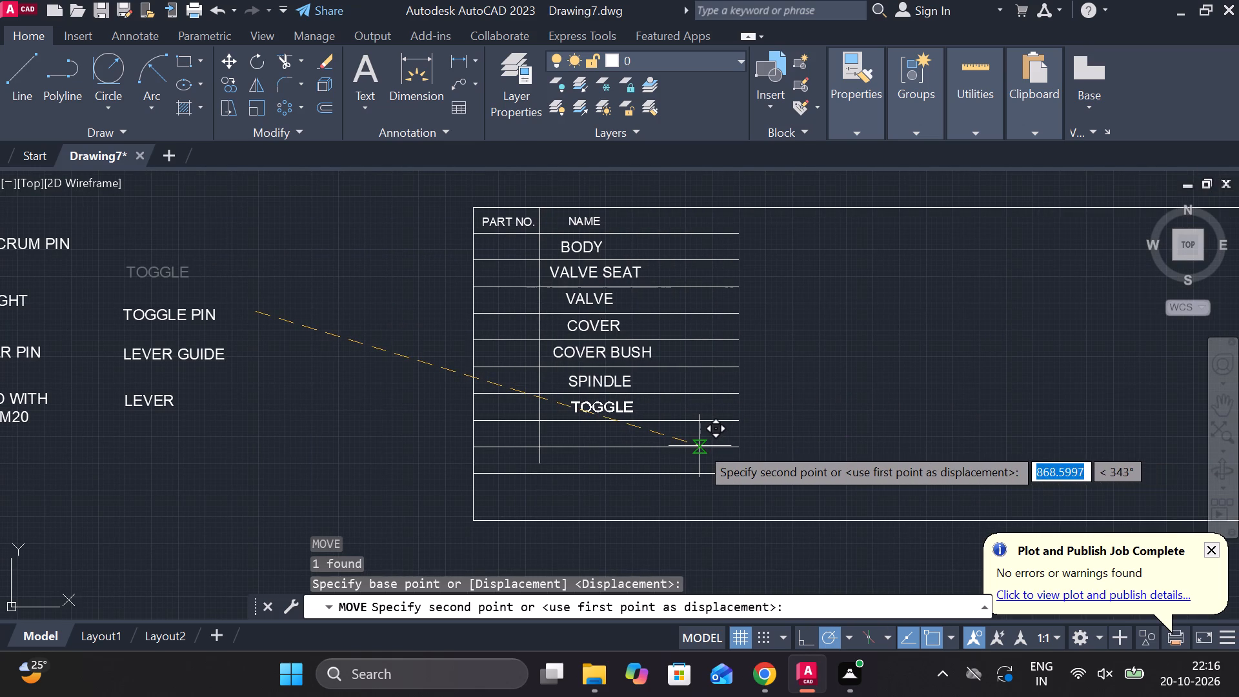
pyautogui.click(700, 446)
# Move the TOGGLE PIN label into the NAME column's row below TOGGLE.
pyautogui.scroll(-2, 727, 442)
pyautogui.click(499, 396)
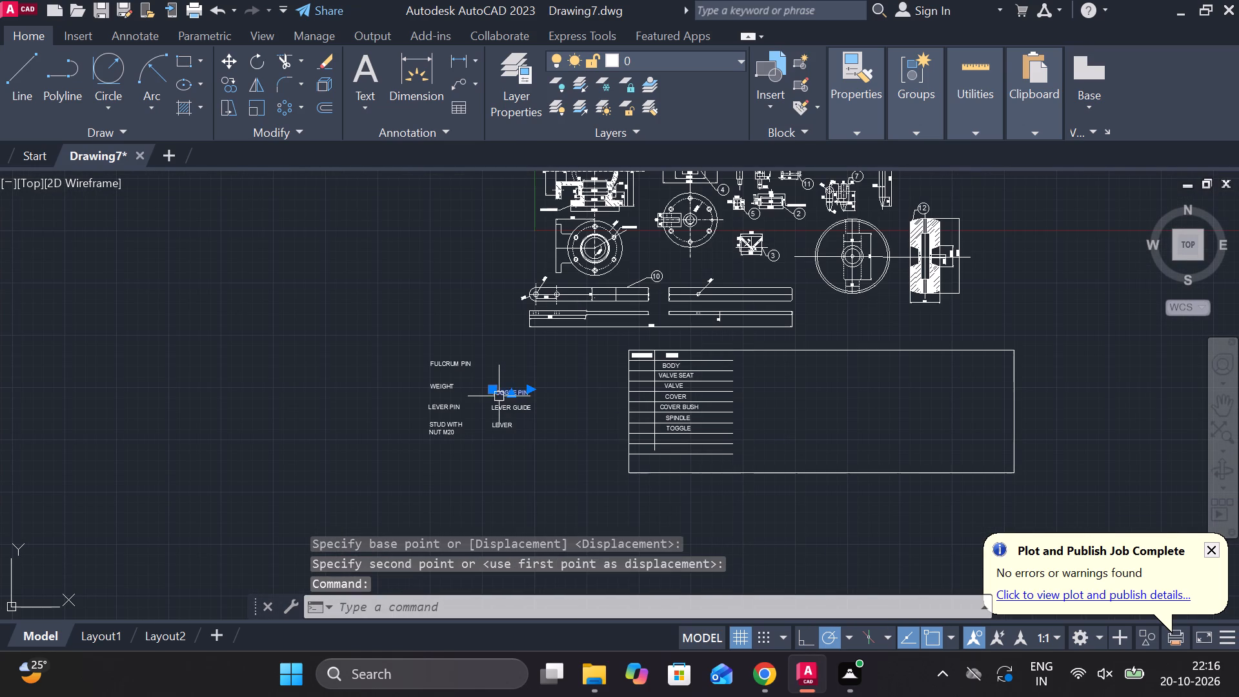
pyautogui.press('m')
pyautogui.press('Return')
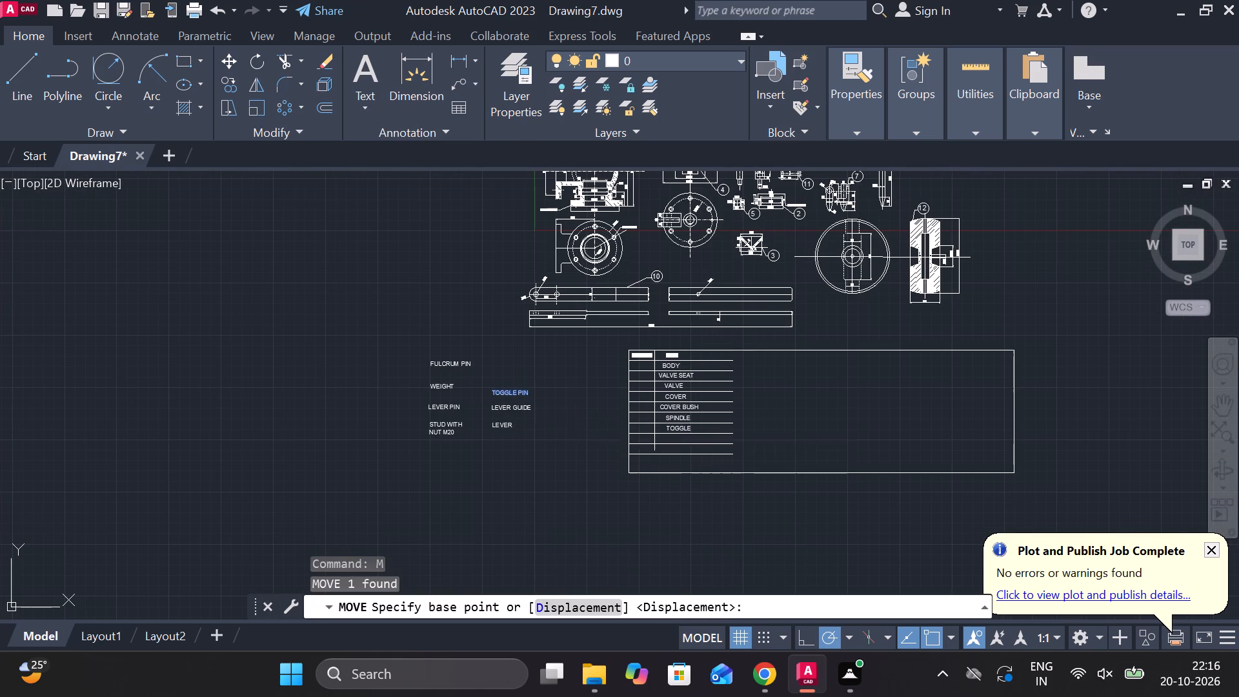
pyautogui.click(569, 423)
pyautogui.scroll(1, 710, 450)
pyautogui.scroll(2, 763, 481)
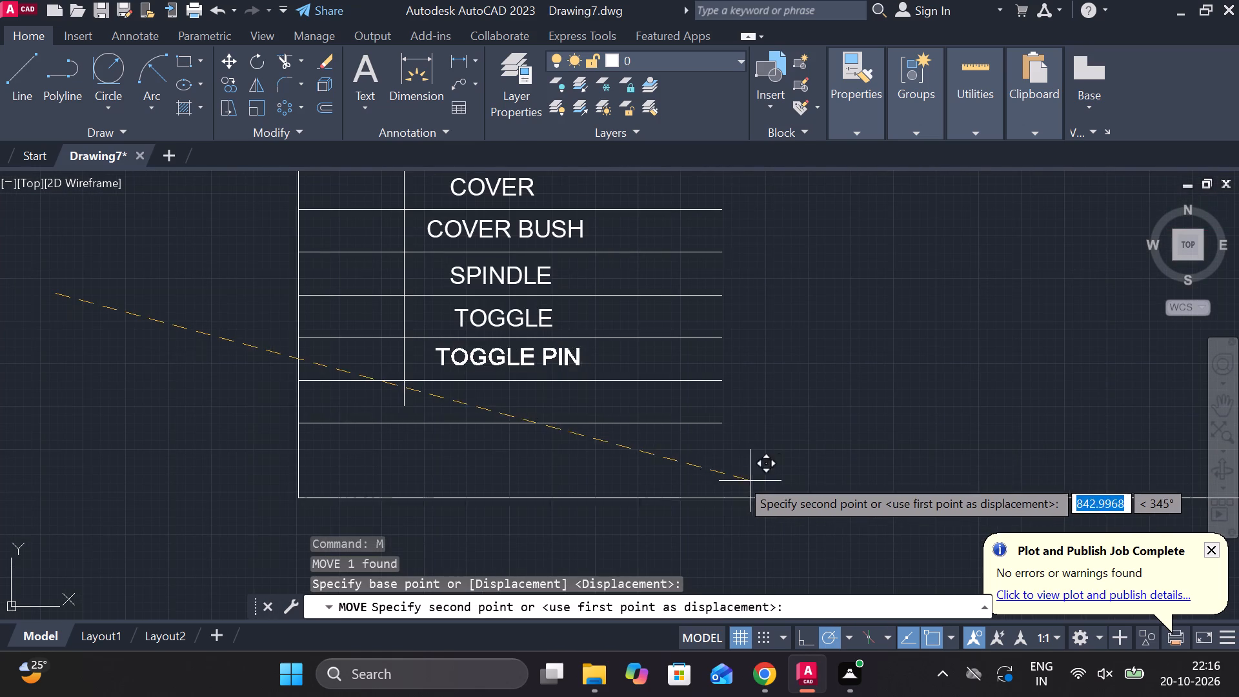
pyautogui.click(745, 483)
# Move the LEVER GUIDE label into the NAME column's row below TOGGLE PIN.
pyautogui.scroll(-2, 770, 483)
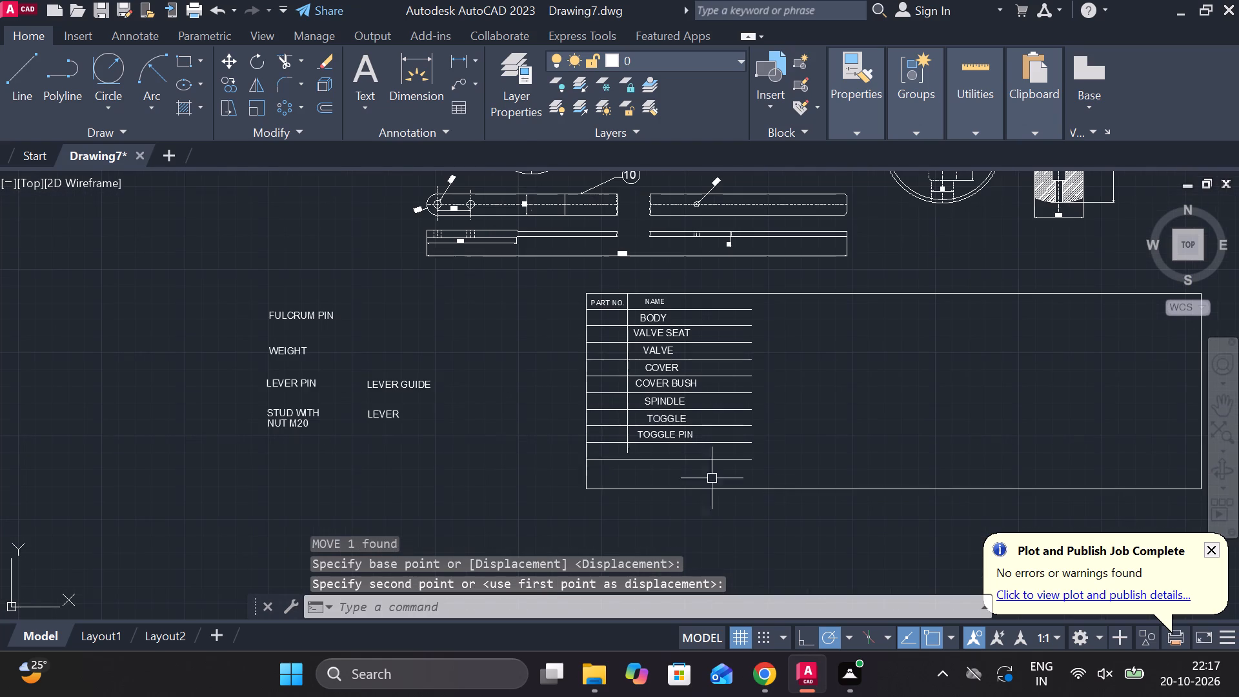
pyautogui.click(411, 390)
pyautogui.press('m')
pyautogui.press('Return')
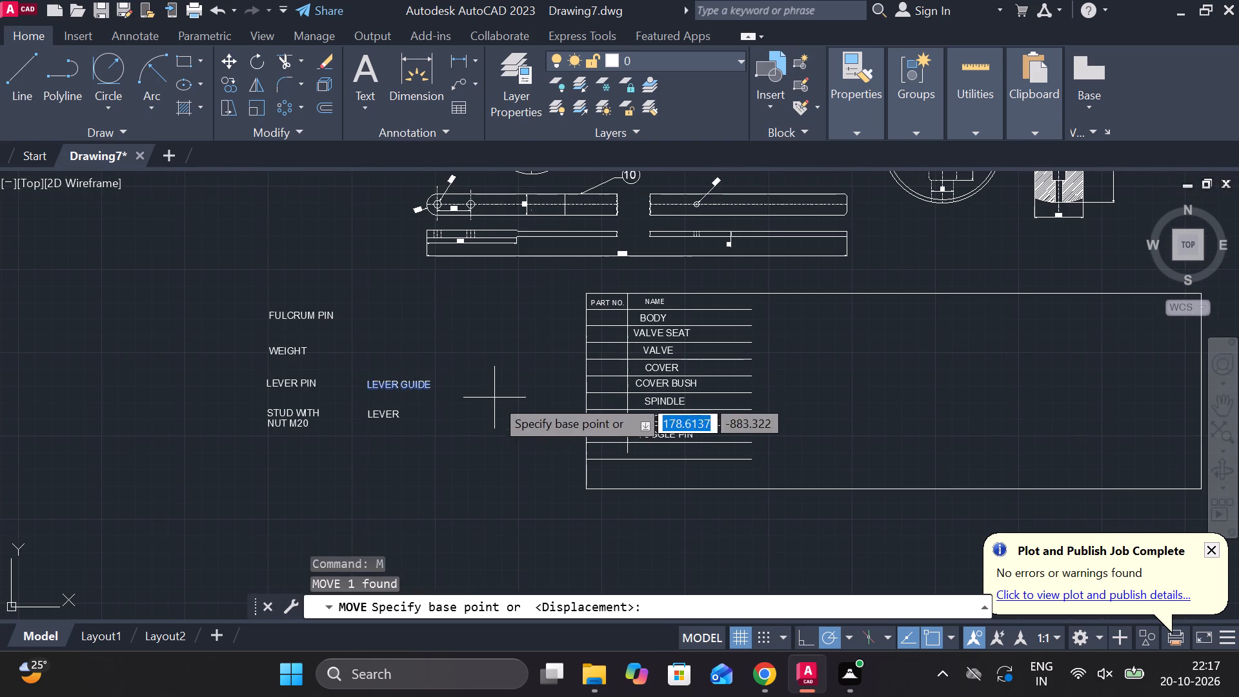
pyautogui.click(463, 404)
pyautogui.scroll(1, 794, 500)
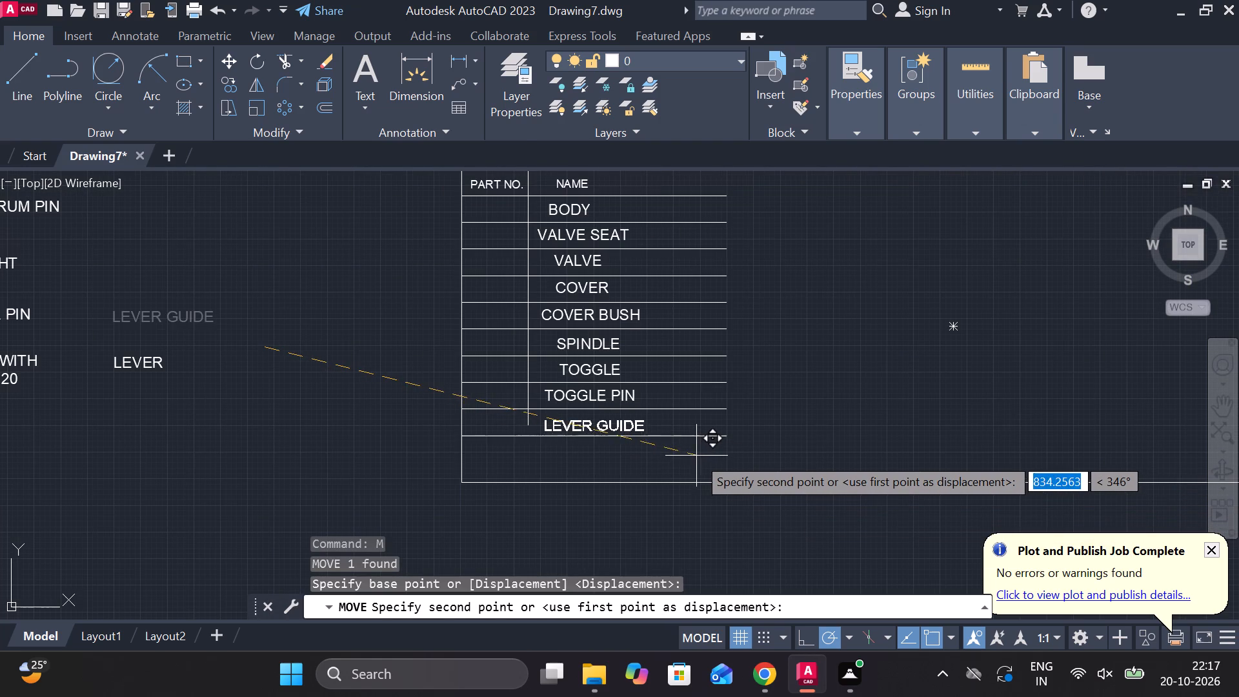
pyautogui.click(700, 452)
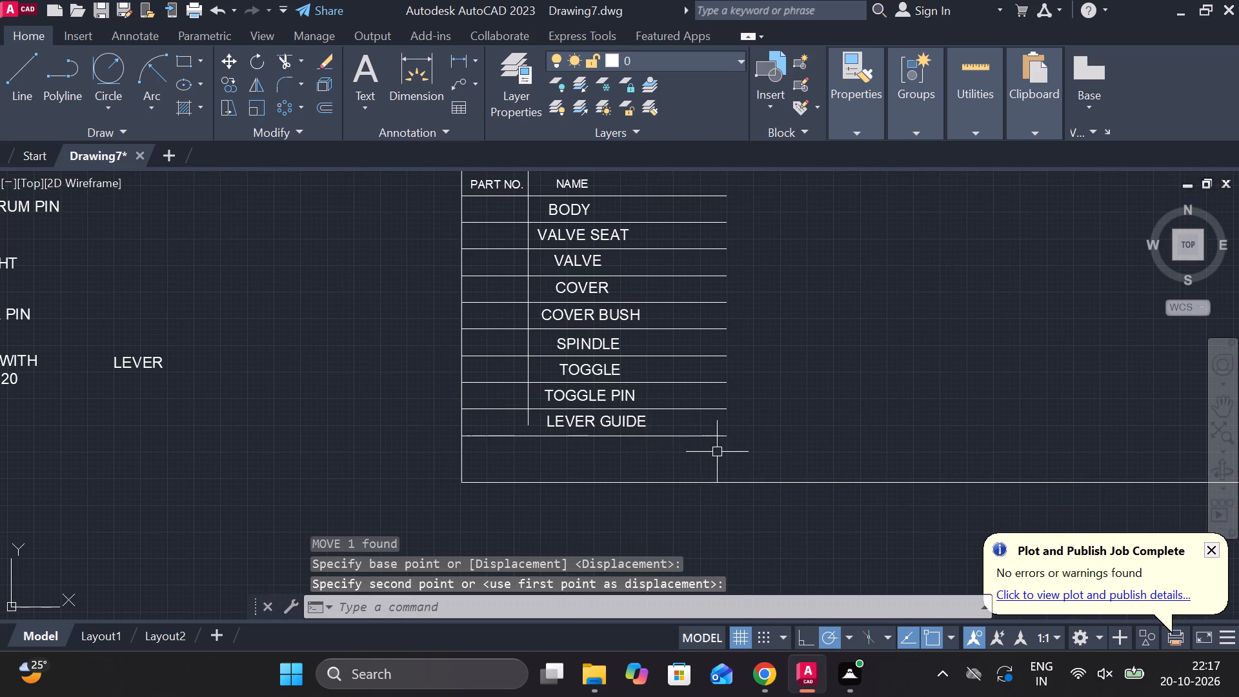
# Move the FULCRUM PIN label into the empty space between the remaining loose labels and the table.
pyautogui.scroll(-2, 718, 451)
pyautogui.click(444, 359)
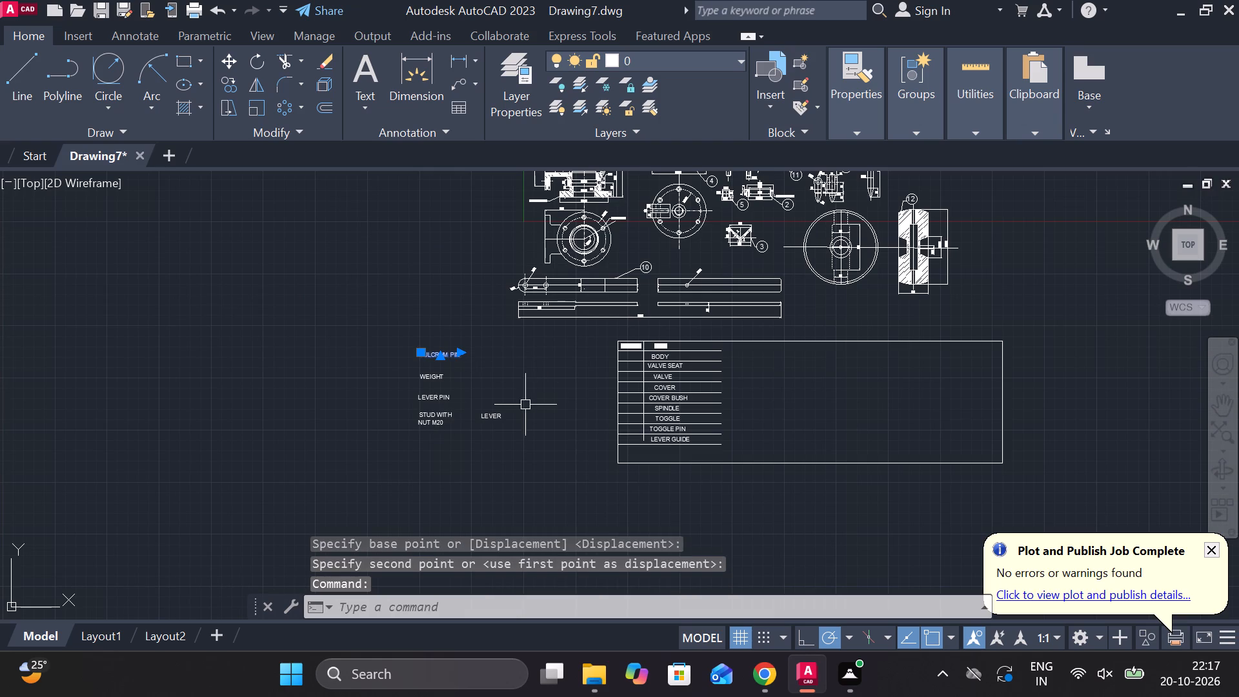
pyautogui.press('m')
pyautogui.press('Return')
pyautogui.click(521, 383)
pyautogui.scroll(2, 754, 454)
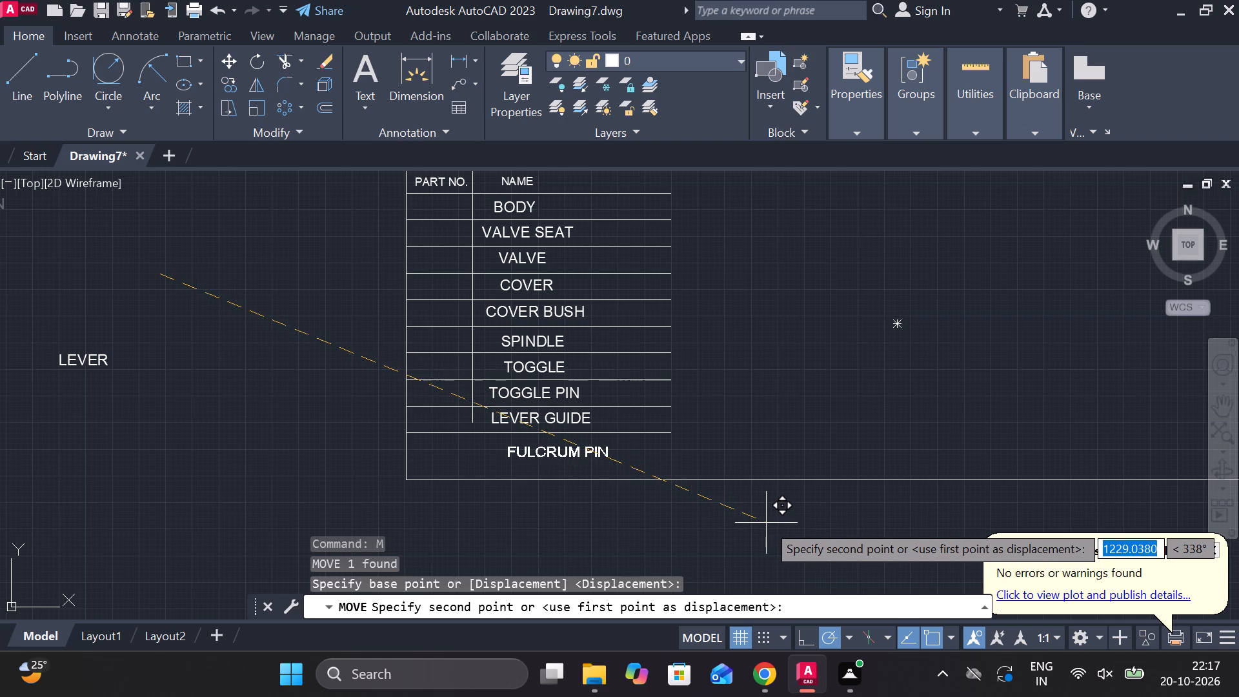
pyautogui.scroll(-2, 766, 523)
pyautogui.scroll(1, 648, 452)
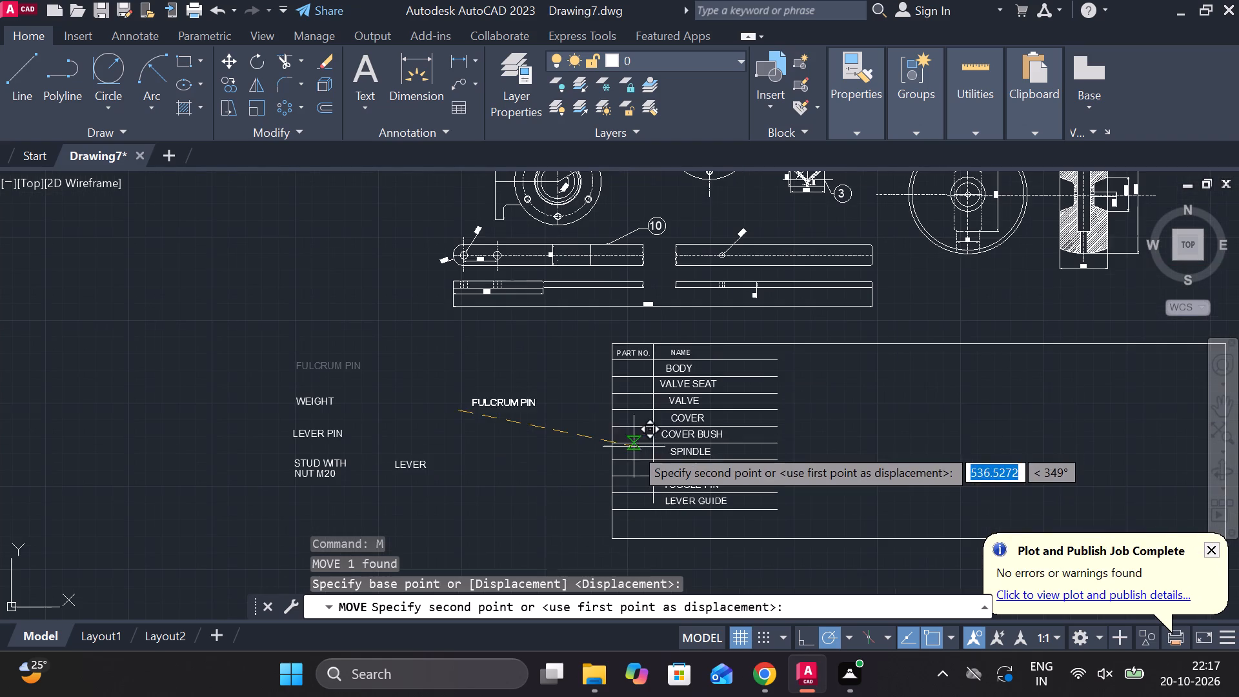
pyautogui.click(618, 447)
# Move the LEVER label into the NAME column's row below LEVER GUIDE.
pyautogui.click(414, 454)
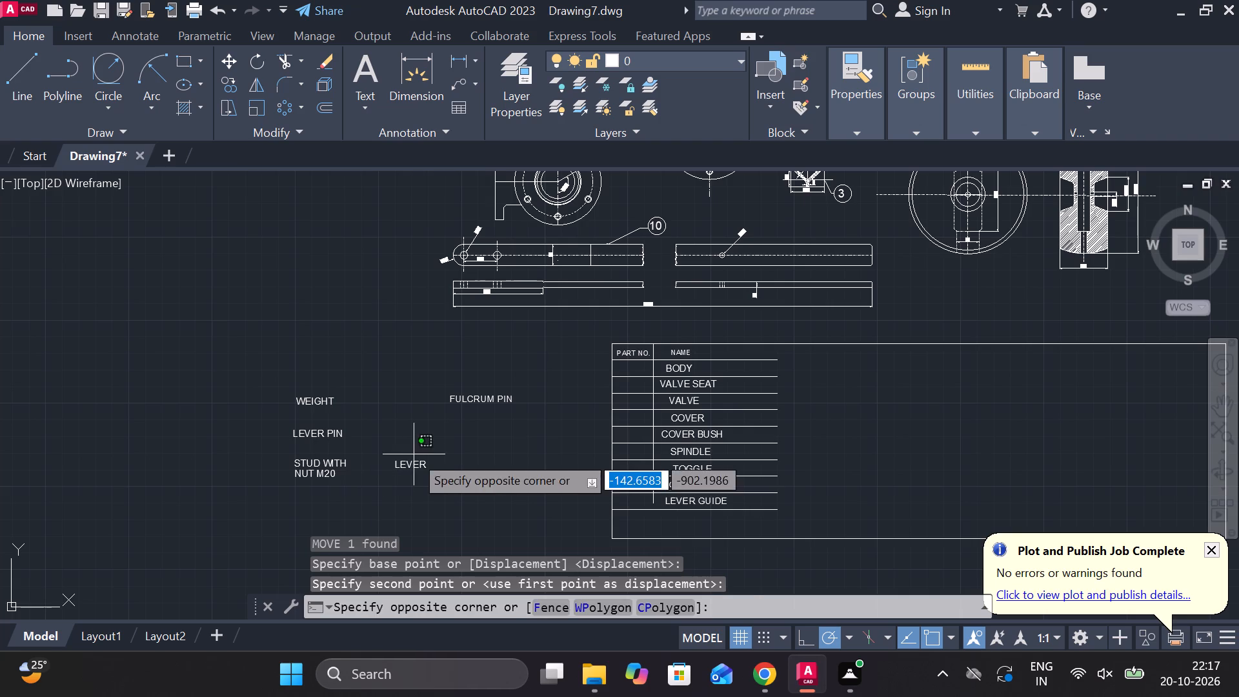
pyautogui.click(419, 464)
pyautogui.click(419, 465)
pyautogui.press('m')
pyautogui.press('Return')
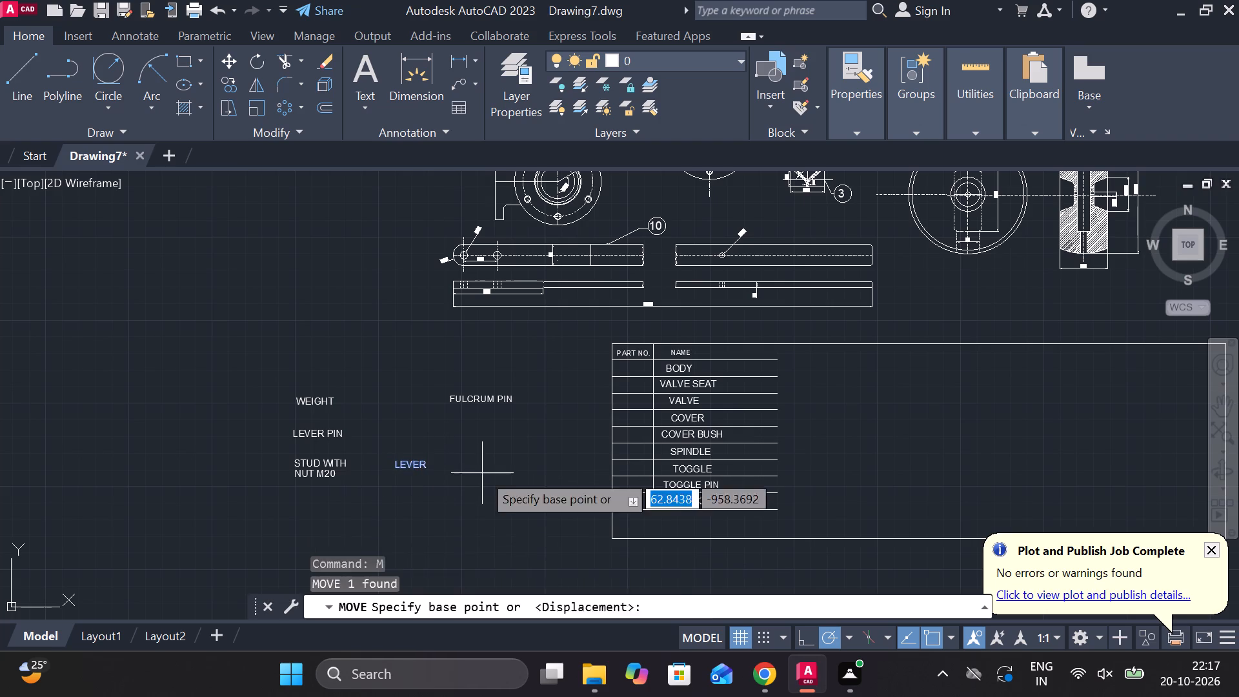
pyautogui.click(481, 480)
pyautogui.scroll(2, 778, 530)
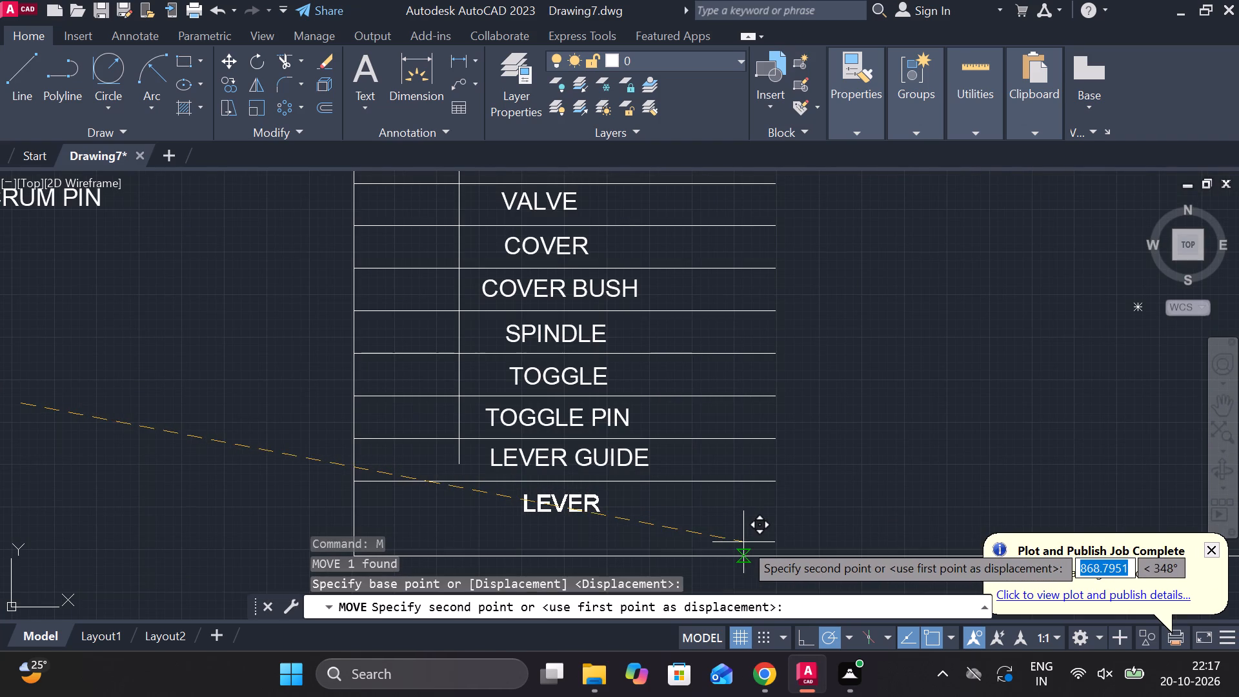
pyautogui.click(743, 542)
# Shift the LEVER label slightly up within its row, closer to the line under LEVER GUIDE.
pyautogui.click(569, 527)
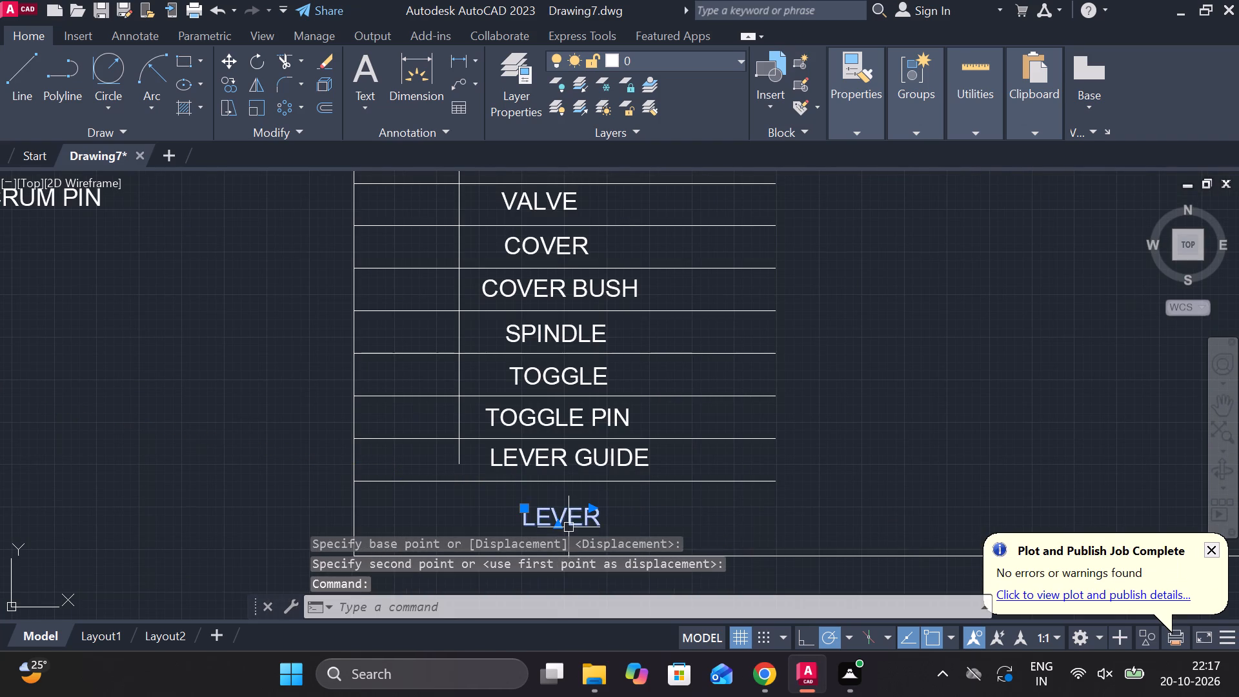
pyautogui.moveTo(569, 517); pyautogui.dragTo(637, 492, button='middle')
pyautogui.scroll(1, 610, 471)
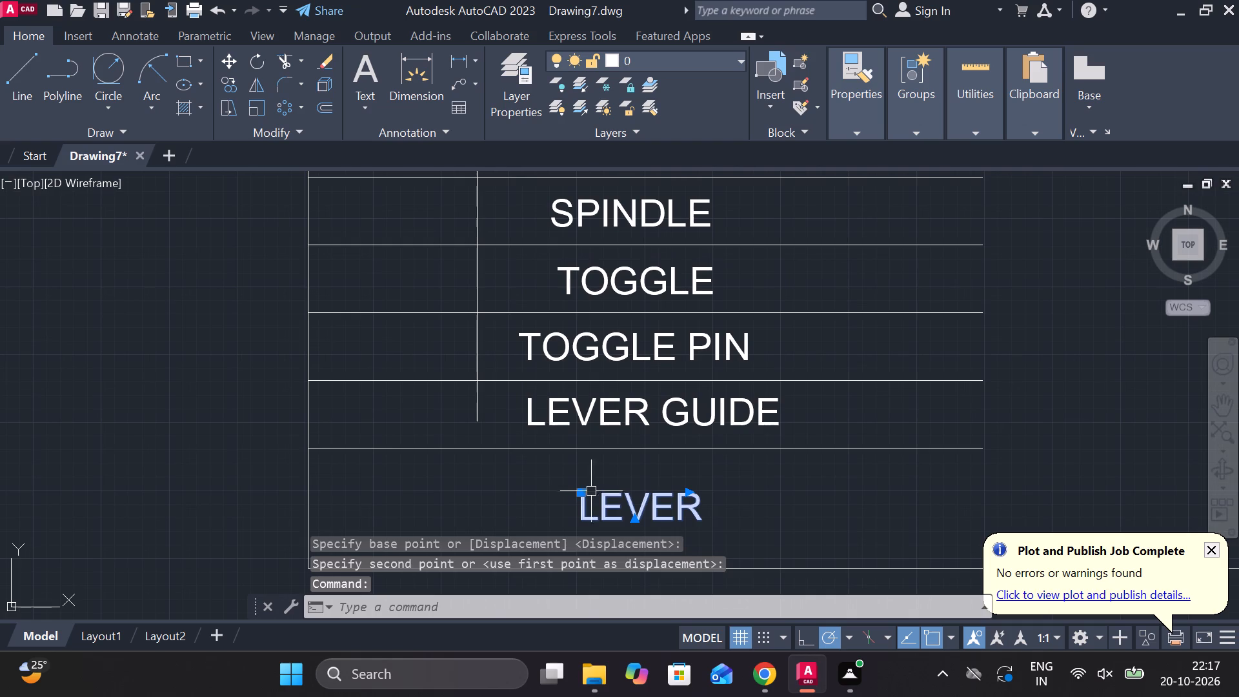
pyautogui.click(584, 494)
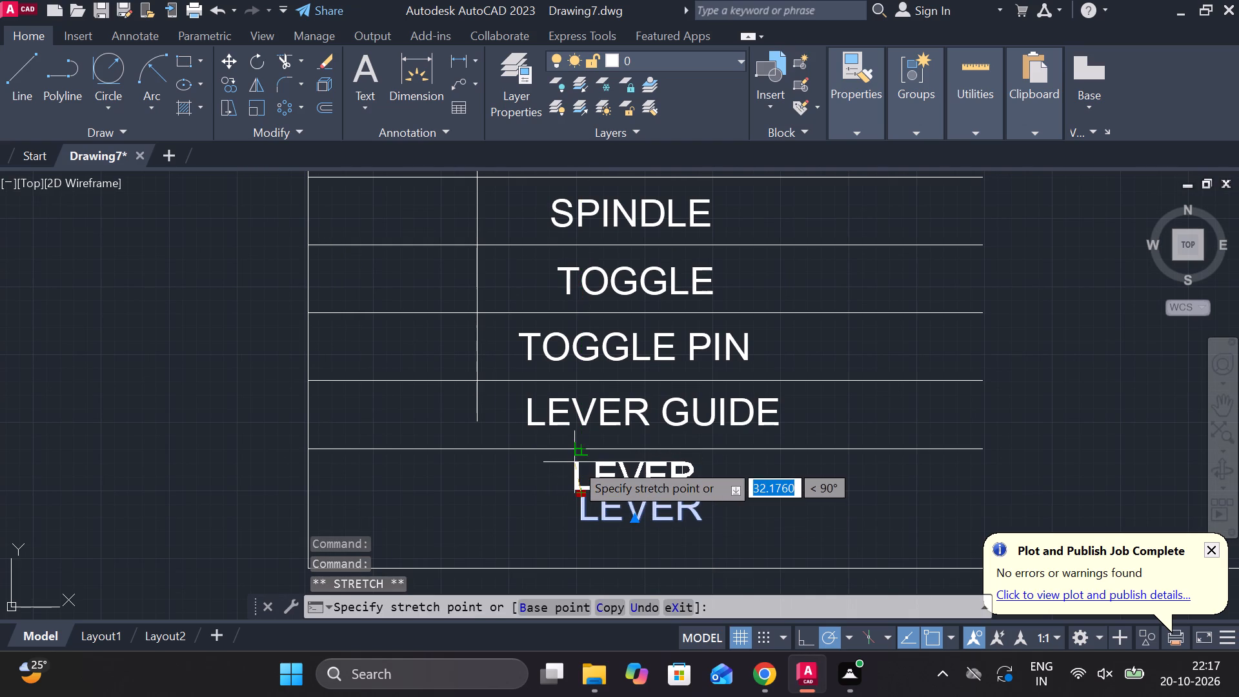
pyautogui.scroll(2, 574, 462)
pyautogui.click(570, 485)
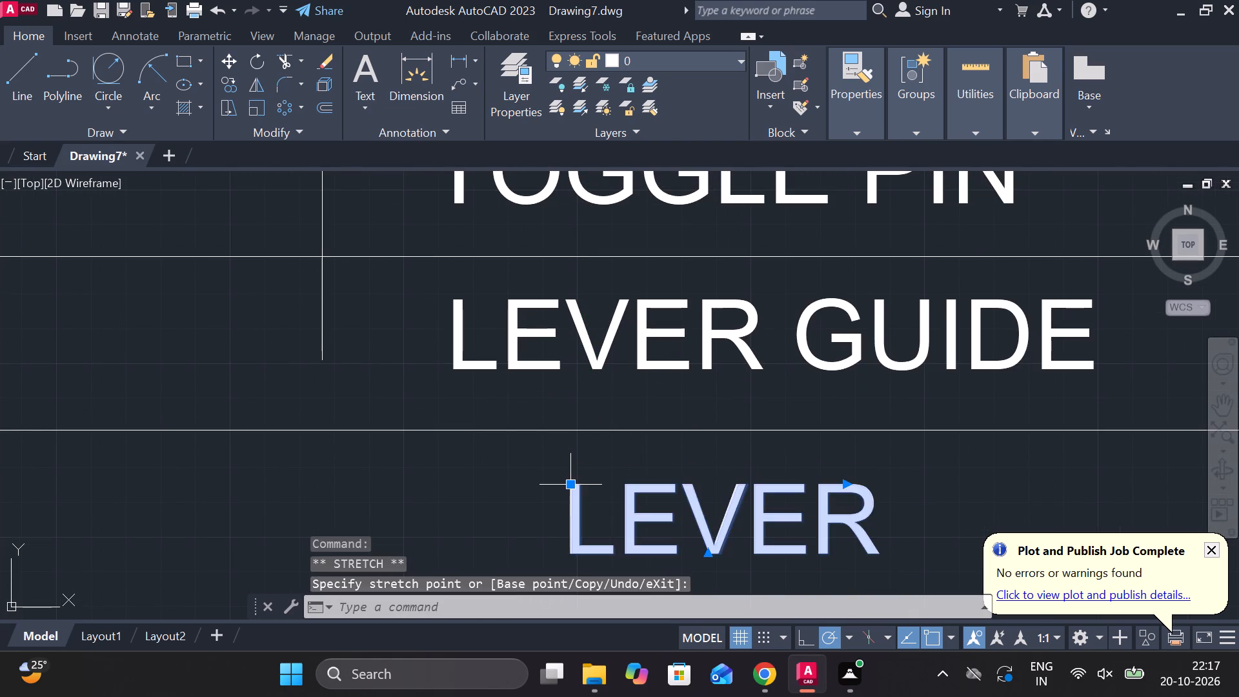
pyautogui.scroll(-2, 652, 480)
pyautogui.press('Escape')
# Stretch the divider between the PART NO. and NAME columns down to the table's bottom border.
pyautogui.click(520, 420)
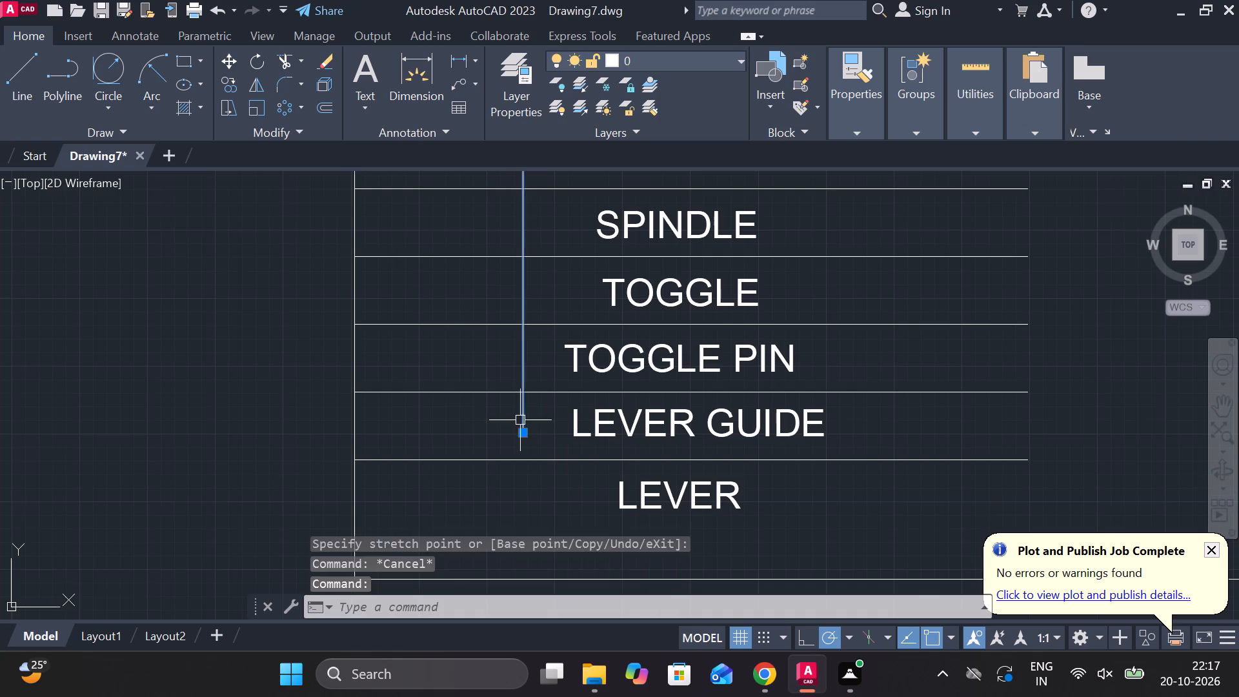
pyautogui.moveTo(534, 422); pyautogui.dragTo(552, 349, button='middle')
pyautogui.click(541, 360)
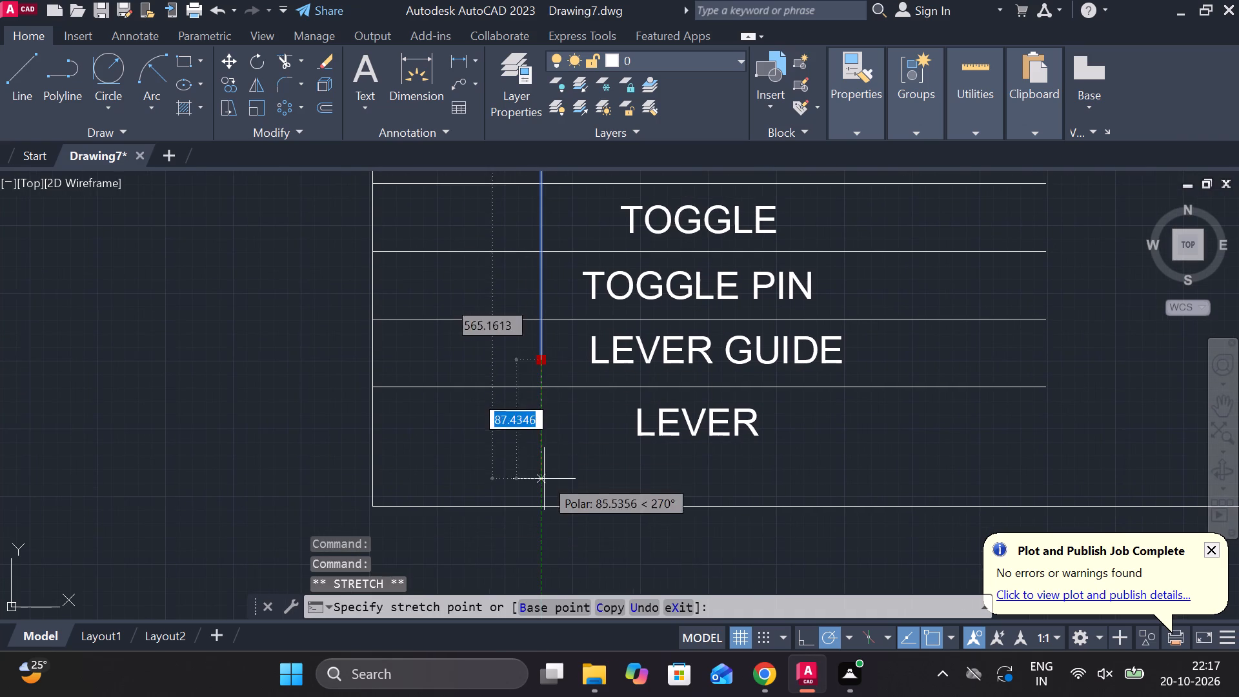
pyautogui.click(544, 498)
pyautogui.press('Escape')
# Offset the row line under LEVER GUIDE downward by 50 to add a line below LEVER.
pyautogui.click(454, 384)
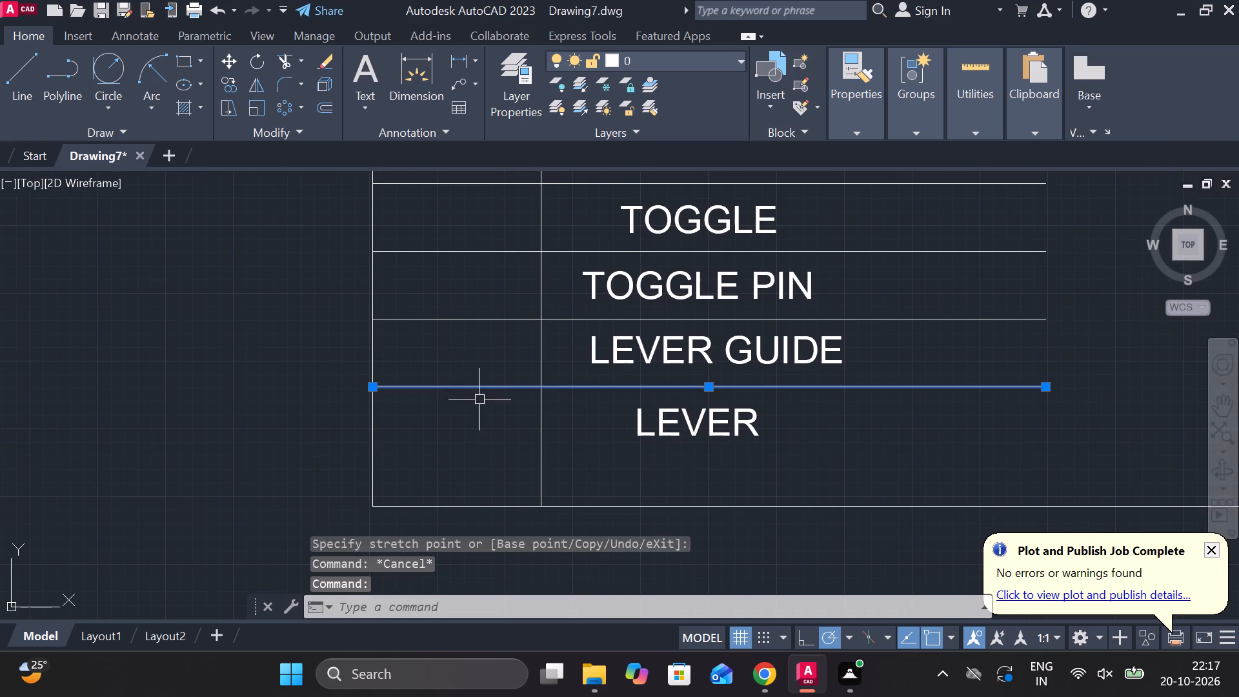
pyautogui.press('o')
pyautogui.press('Return')
pyautogui.press('Return')
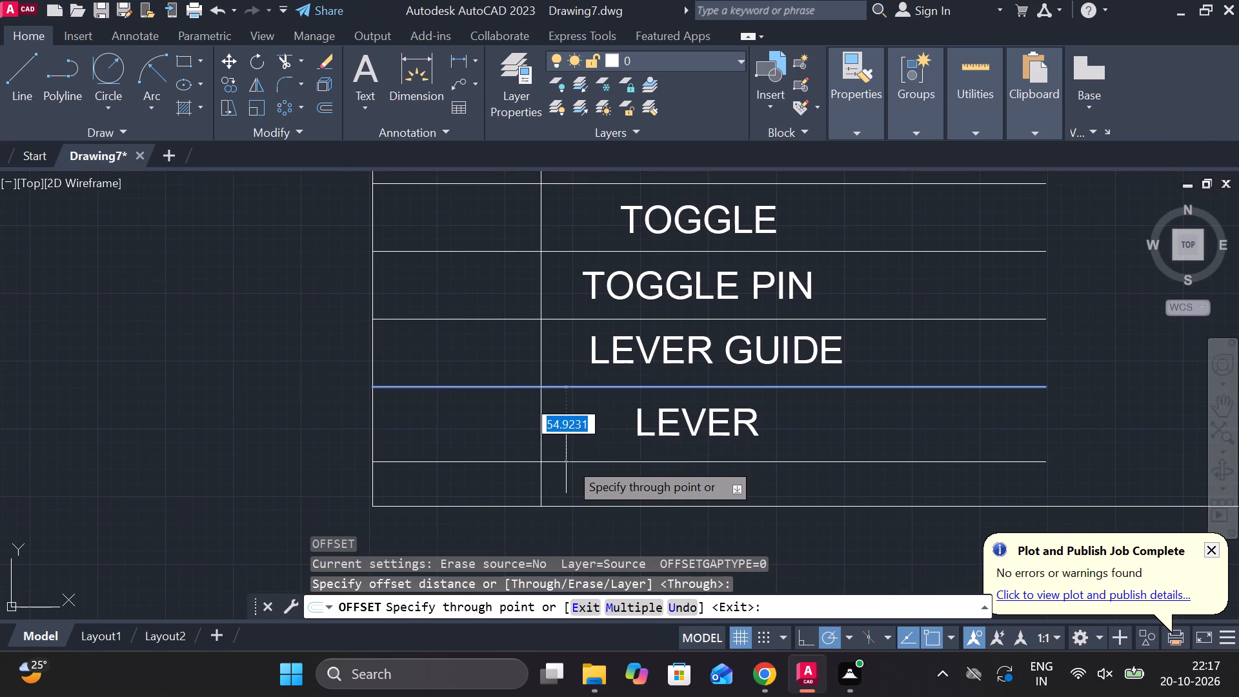
pyautogui.write('50')
pyautogui.press('Return')
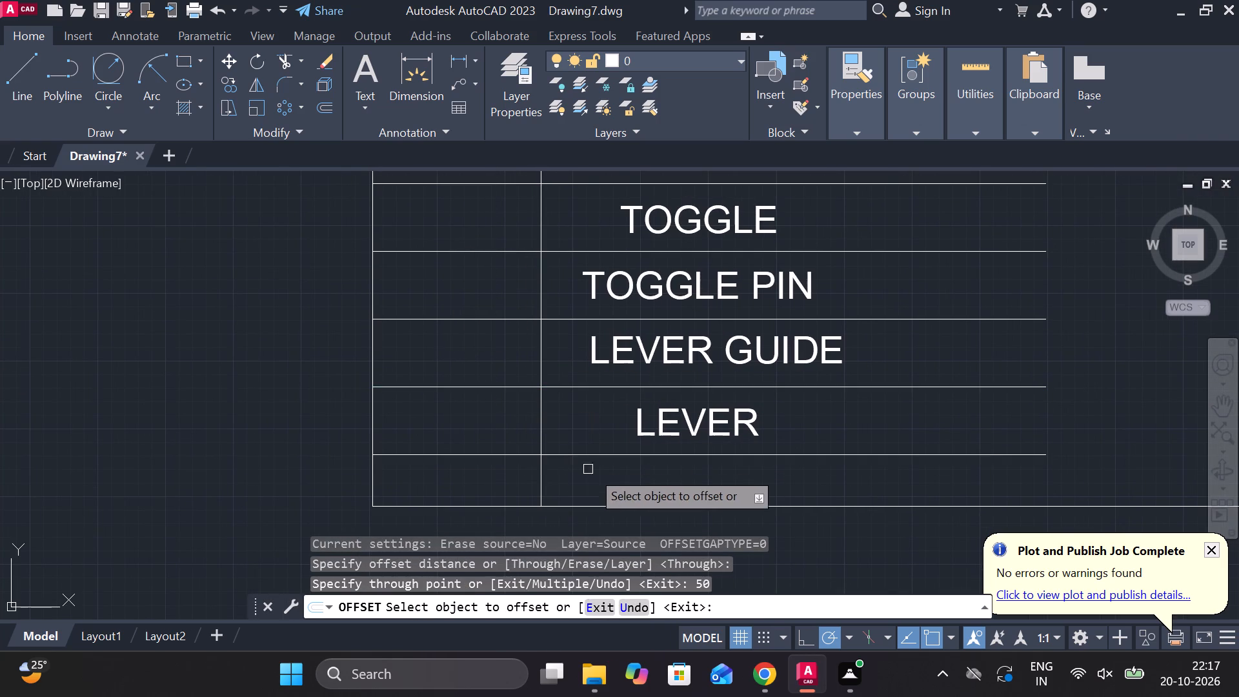
pyautogui.scroll(-2, 701, 496)
pyautogui.scroll(-1, 740, 416)
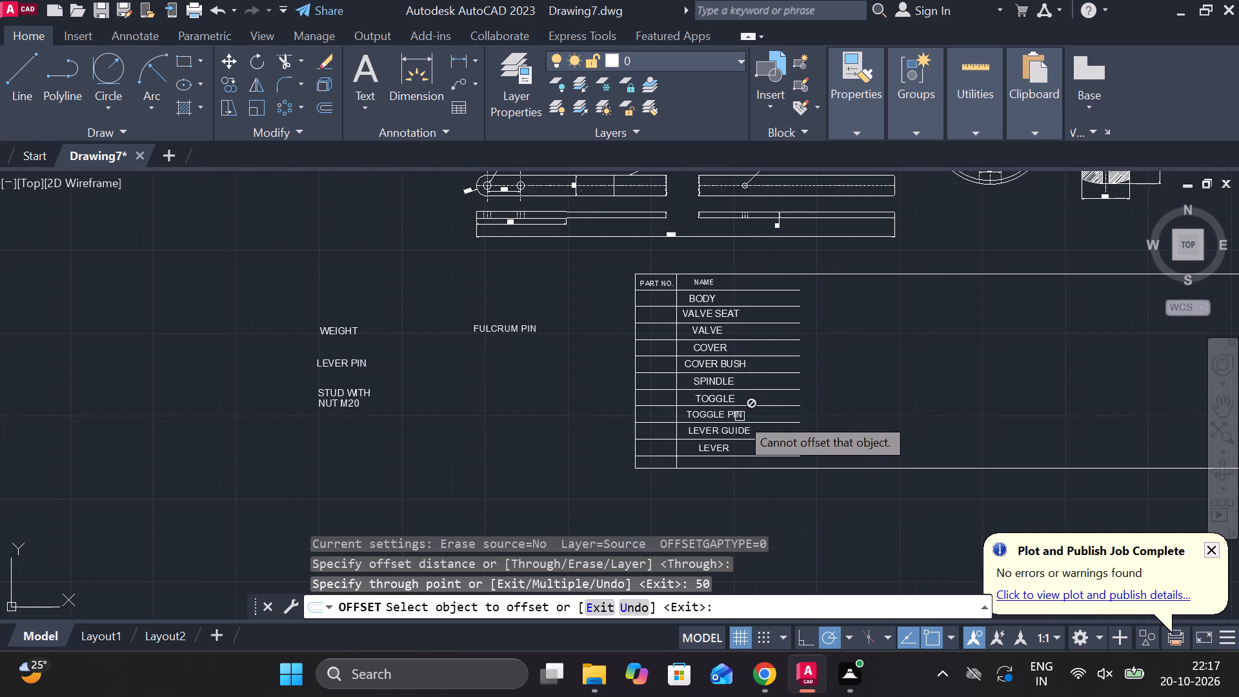
pyautogui.scroll(-1, 821, 390)
pyautogui.moveTo(821, 390); pyautogui.dragTo(791, 391, button='middle')
pyautogui.scroll(2, 756, 367)
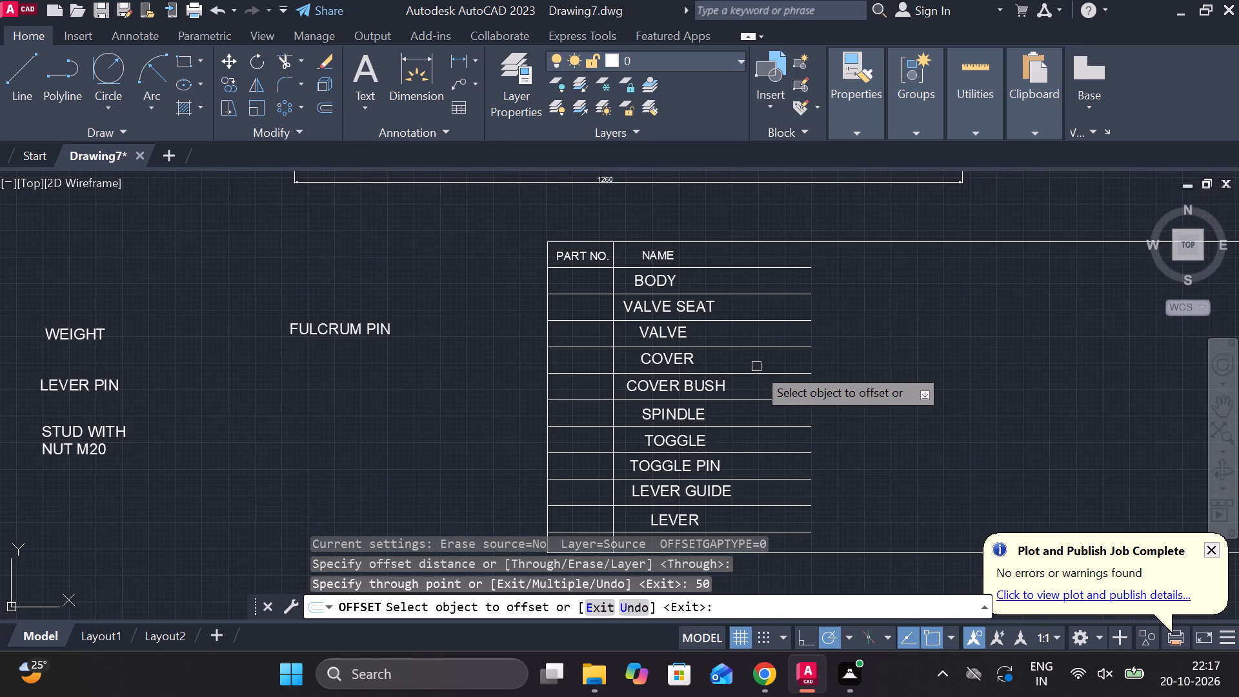
pyautogui.moveTo(837, 380); pyautogui.dragTo(792, 226, button='middle')
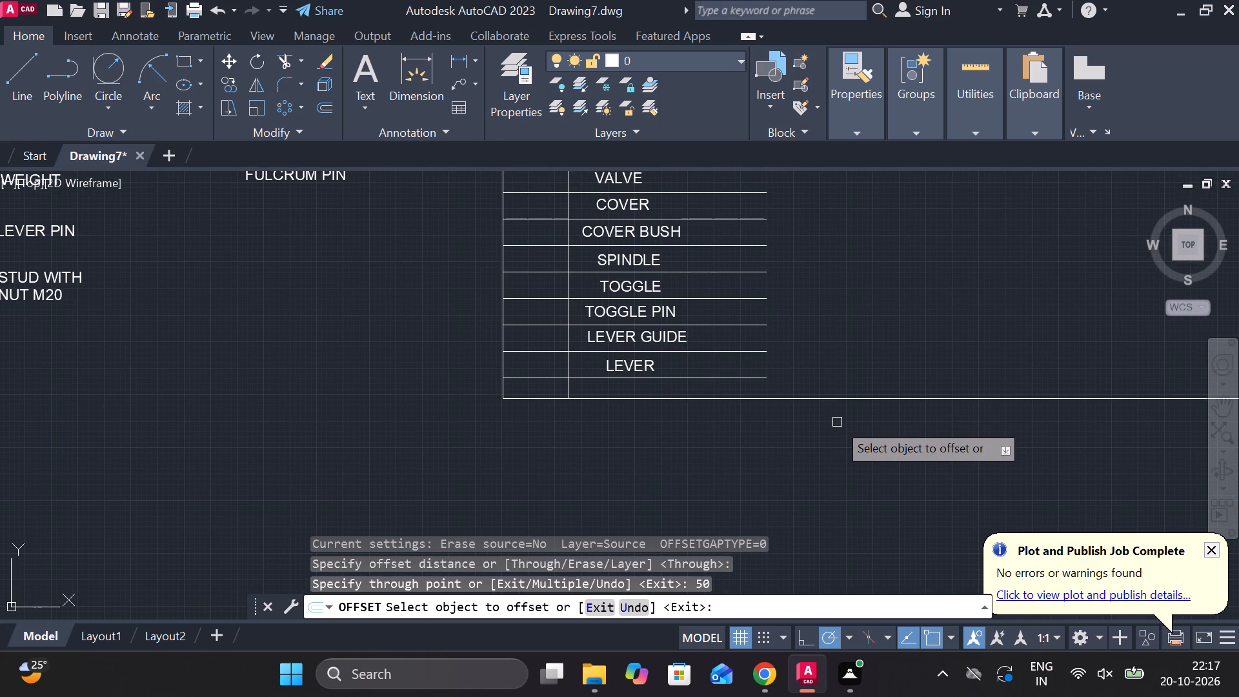
pyautogui.press('Escape')
# Explode the table's outer border rectangle into separate lines.
pyautogui.click(813, 401)
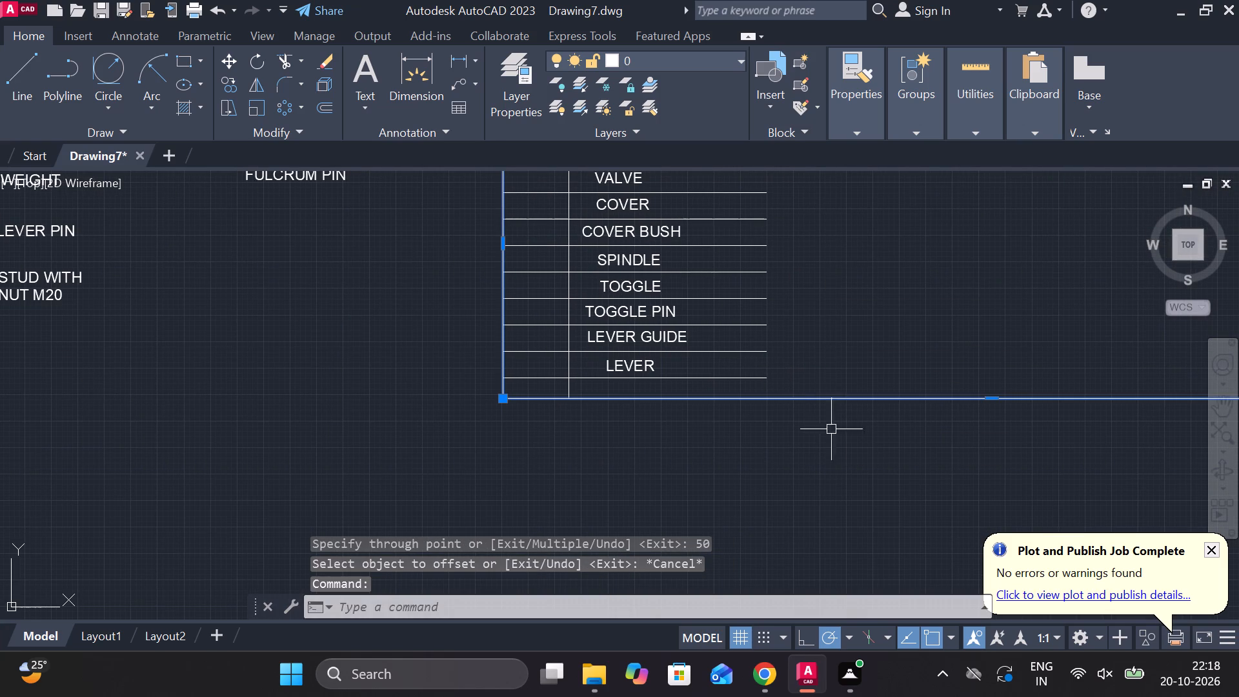
pyautogui.write('EX')
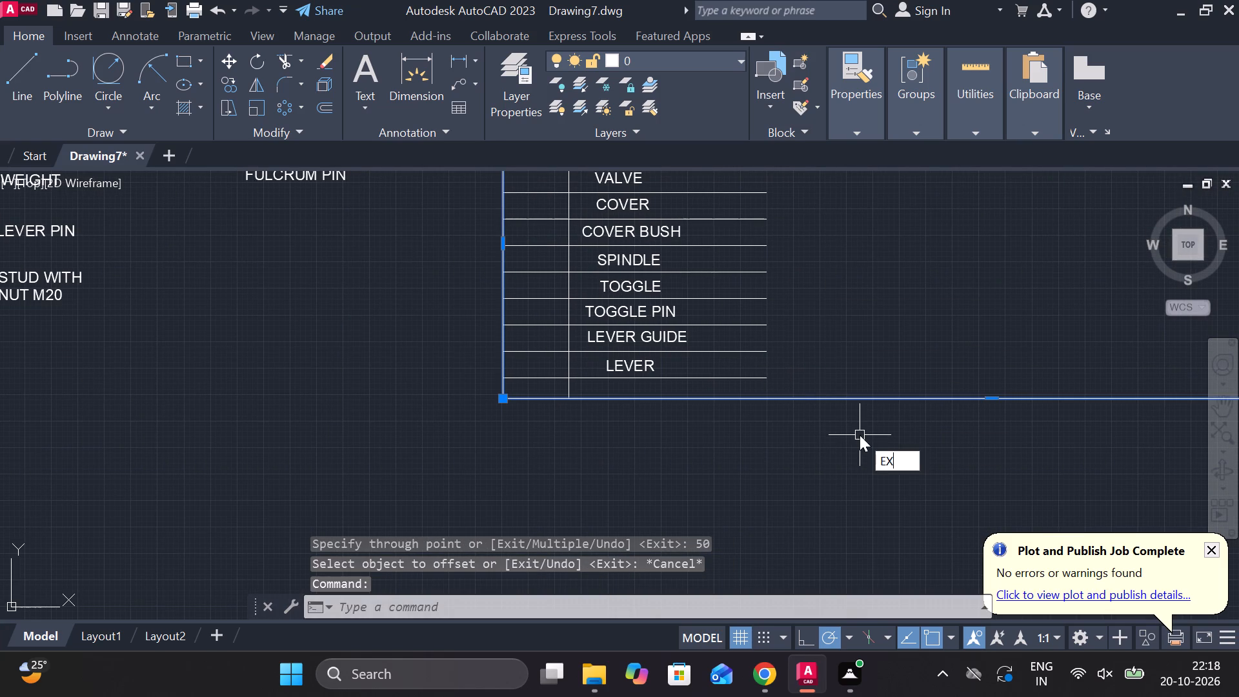
pyautogui.click(918, 490)
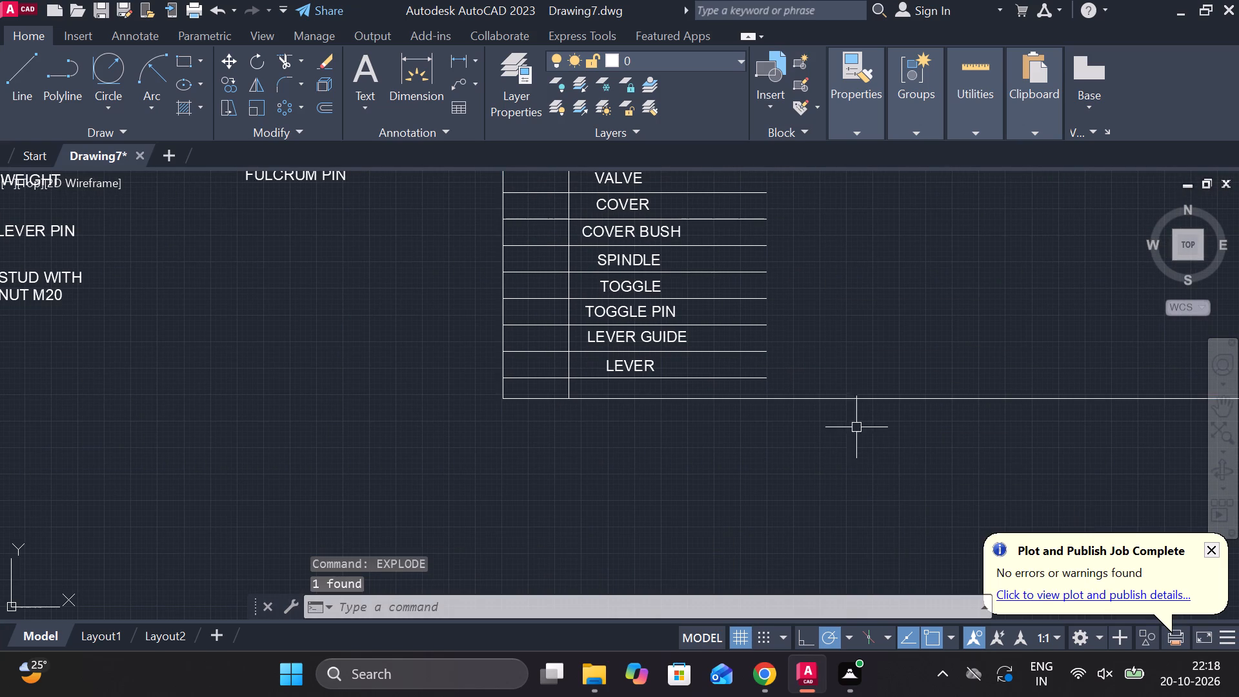
# Move the table's bottom border line straight down to make room for more rows.
pyautogui.click(831, 401)
pyautogui.click(996, 396)
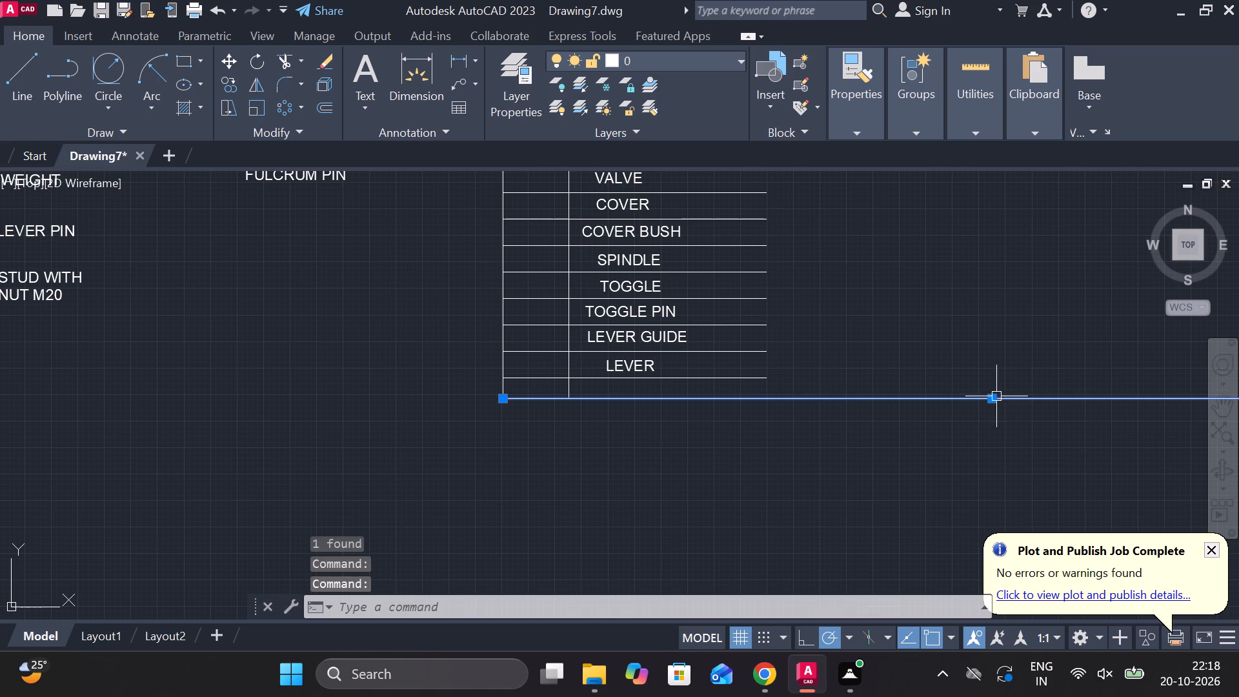
pyautogui.click(994, 401)
pyautogui.moveTo(1012, 447); pyautogui.dragTo(934, 365, button='middle')
pyautogui.click(902, 440)
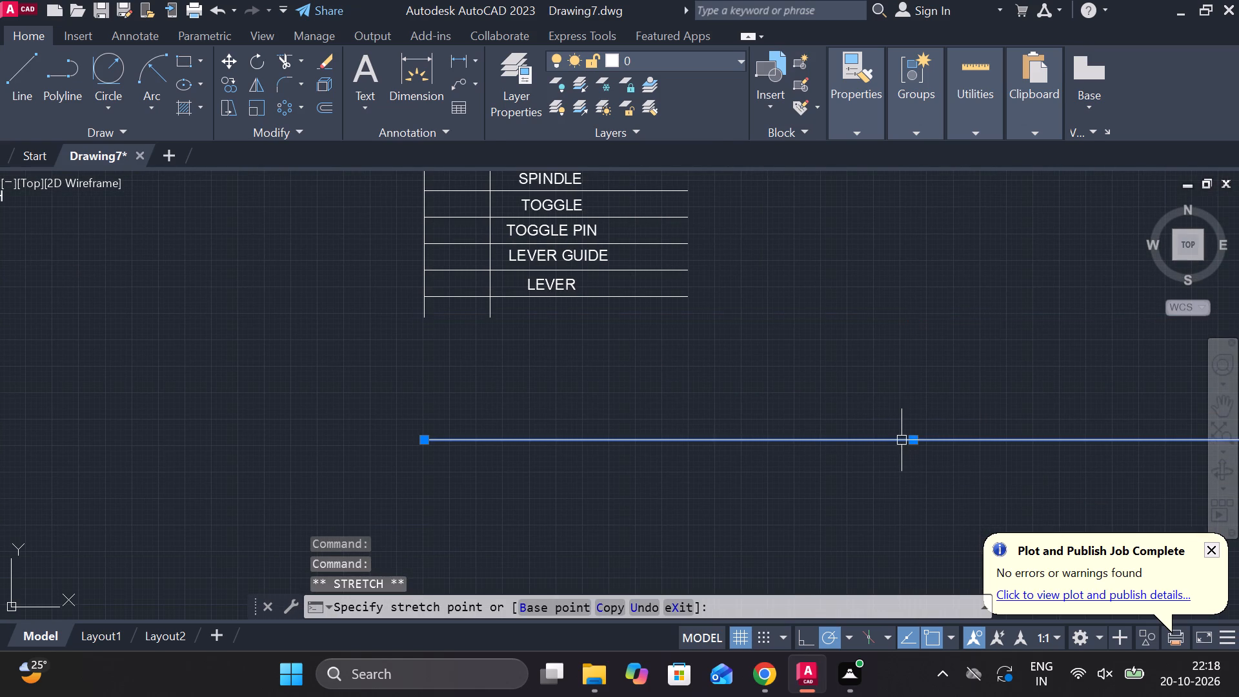
# Copy the row line below LEVER, together with the selected bottom border line, downward at distances of 50, 100, 150 and 200.
pyautogui.moveTo(603, 378); pyautogui.dragTo(734, 518, button='middle')
pyautogui.scroll(1, 626, 410)
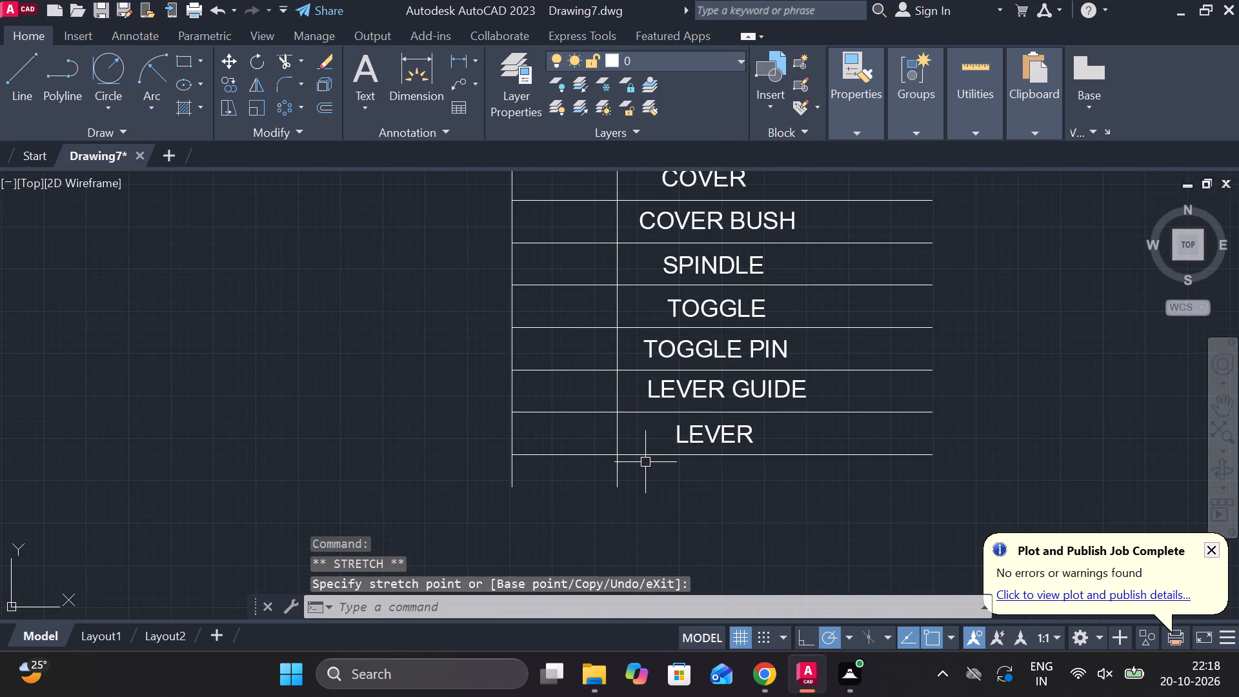
pyautogui.click(640, 456)
pyautogui.write('CO')
pyautogui.press('Return')
pyautogui.click(507, 456)
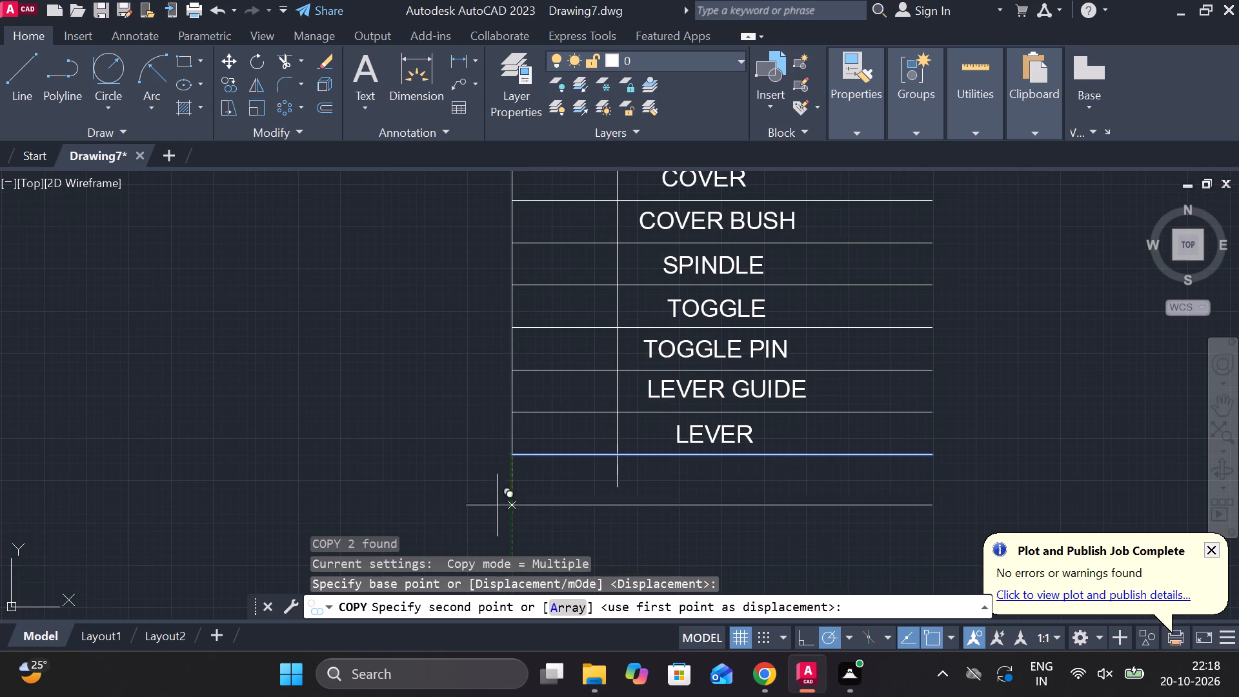
pyautogui.write('50')
pyautogui.press('Return')
pyautogui.write('100')
pyautogui.press('Return')
pyautogui.write('150')
pyautogui.press('Return')
pyautogui.write('200')
pyautogui.press('Return')
pyautogui.moveTo(522, 483); pyautogui.dragTo(535, 383, button='middle')
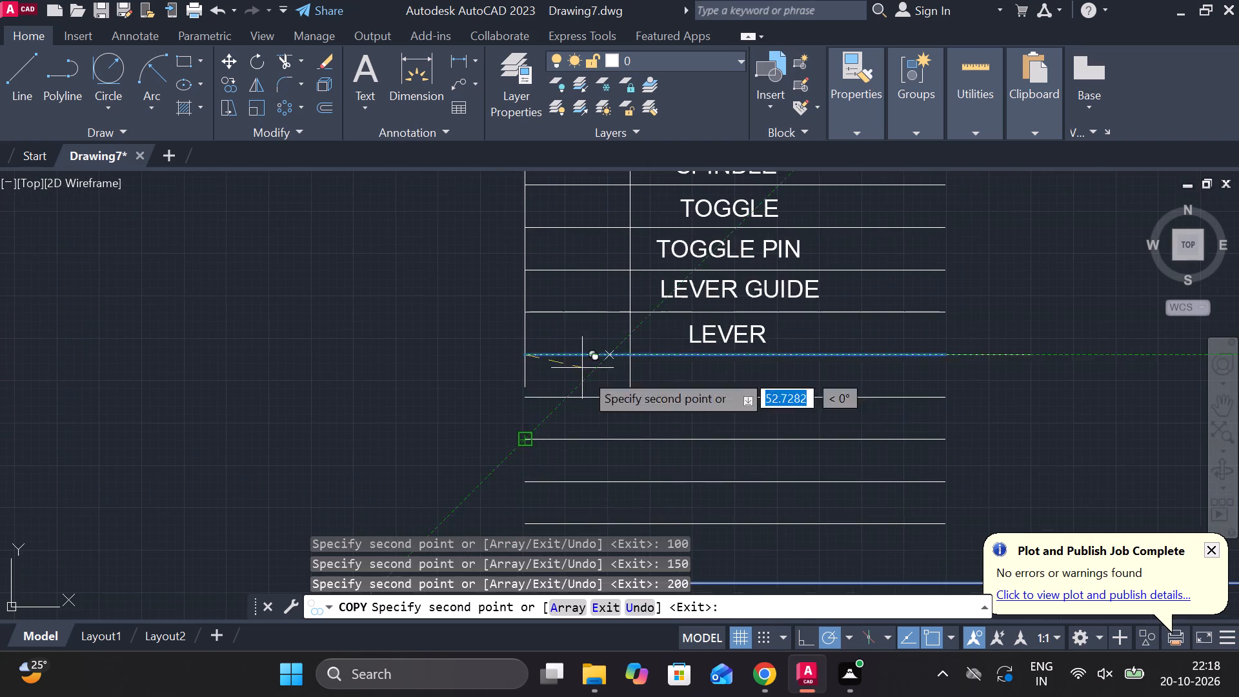
pyautogui.scroll(-1, 589, 390)
pyautogui.press('Escape')
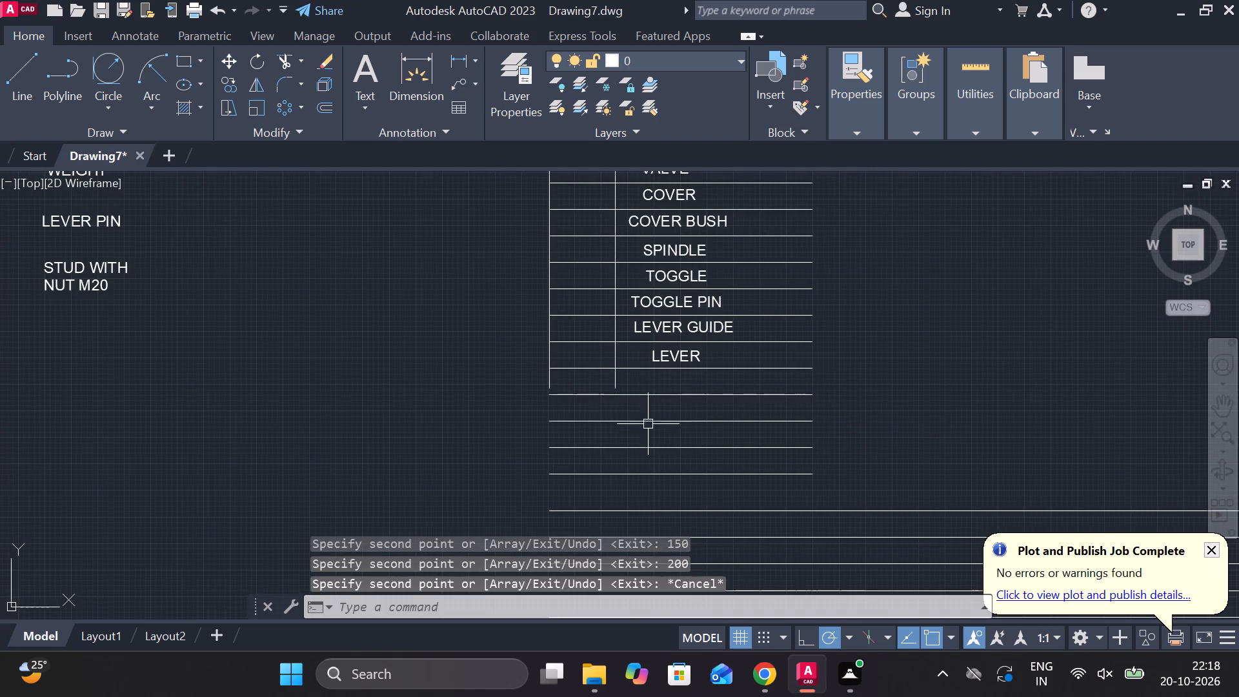
# Extend the table's outer vertical border beside the PART NO. column down through the new rows to the lowered bottom border.
pyautogui.write('EX')
pyautogui.press('space')
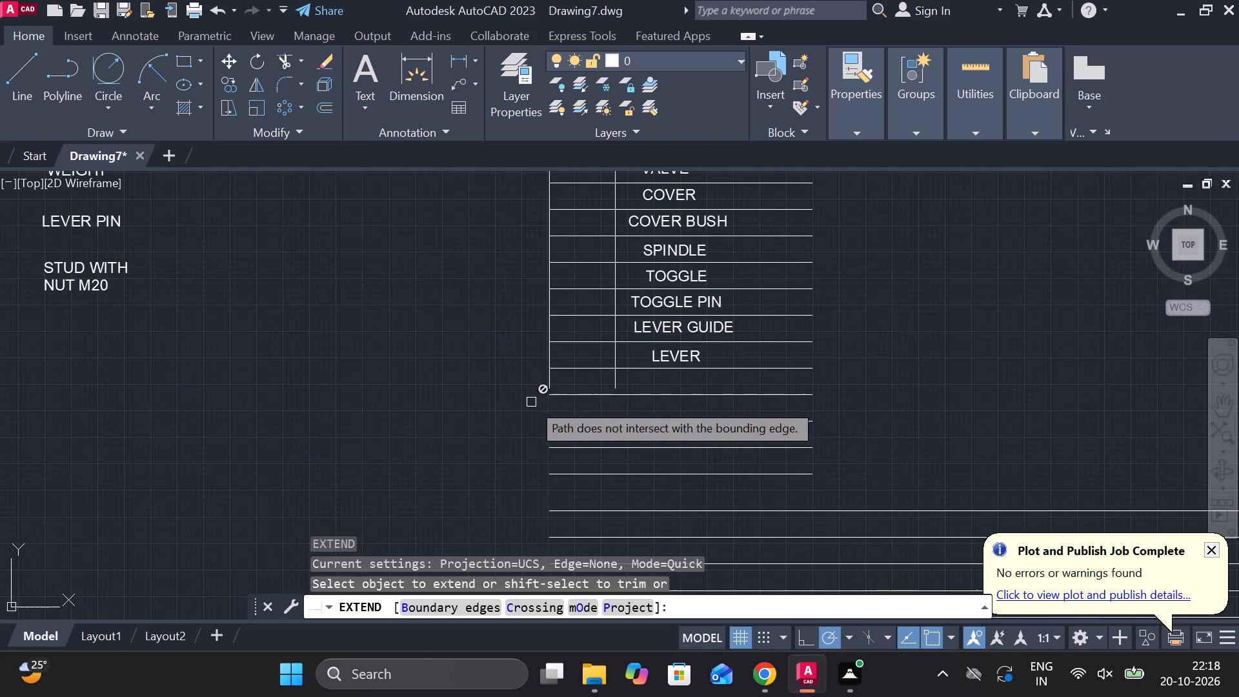
pyautogui.click(547, 376)
pyautogui.click(547, 382)
pyautogui.click(547, 400)
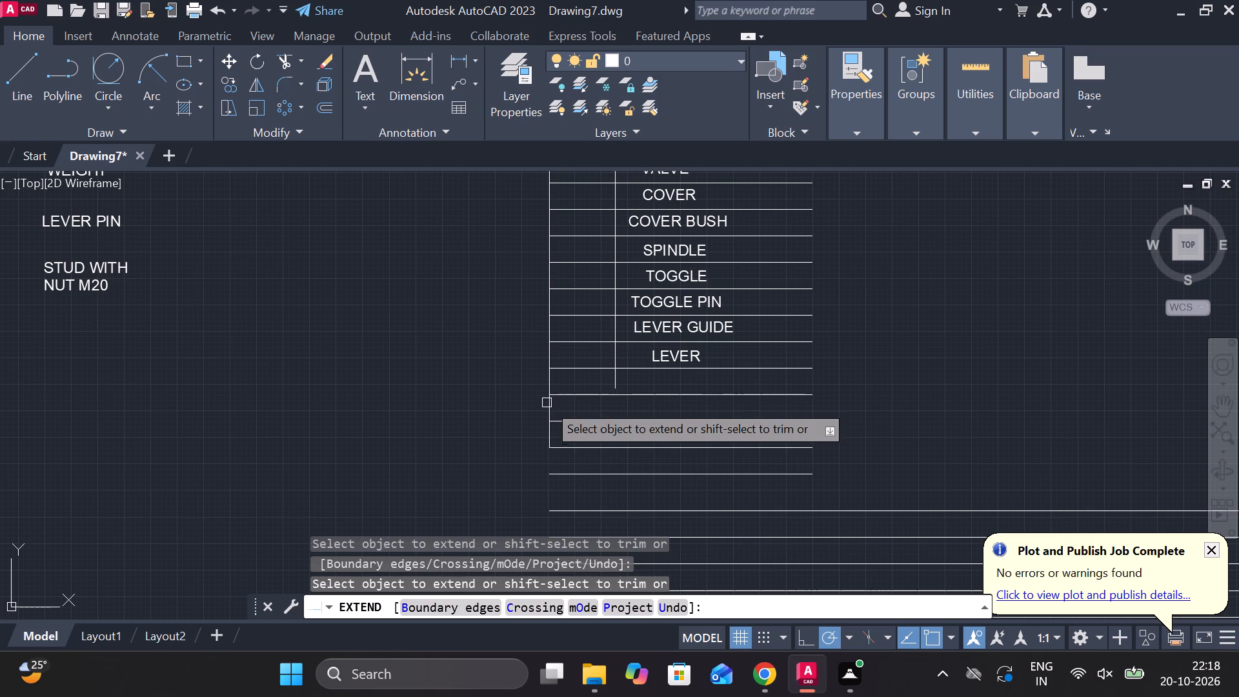
pyautogui.click(547, 410)
pyautogui.click(548, 438)
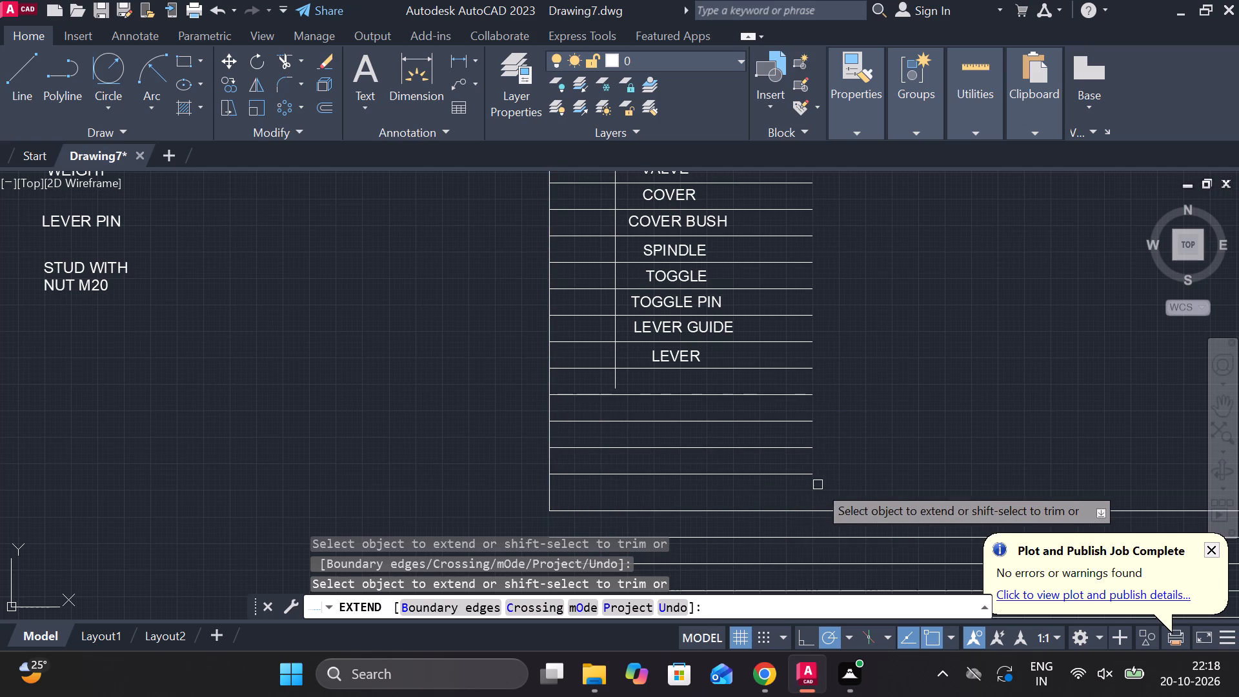
# Extend the vertical divider between the PART NO. and NAME columns down through the new rows to the table's bottom border.
pyautogui.scroll(-1, 818, 485)
pyautogui.click(688, 408)
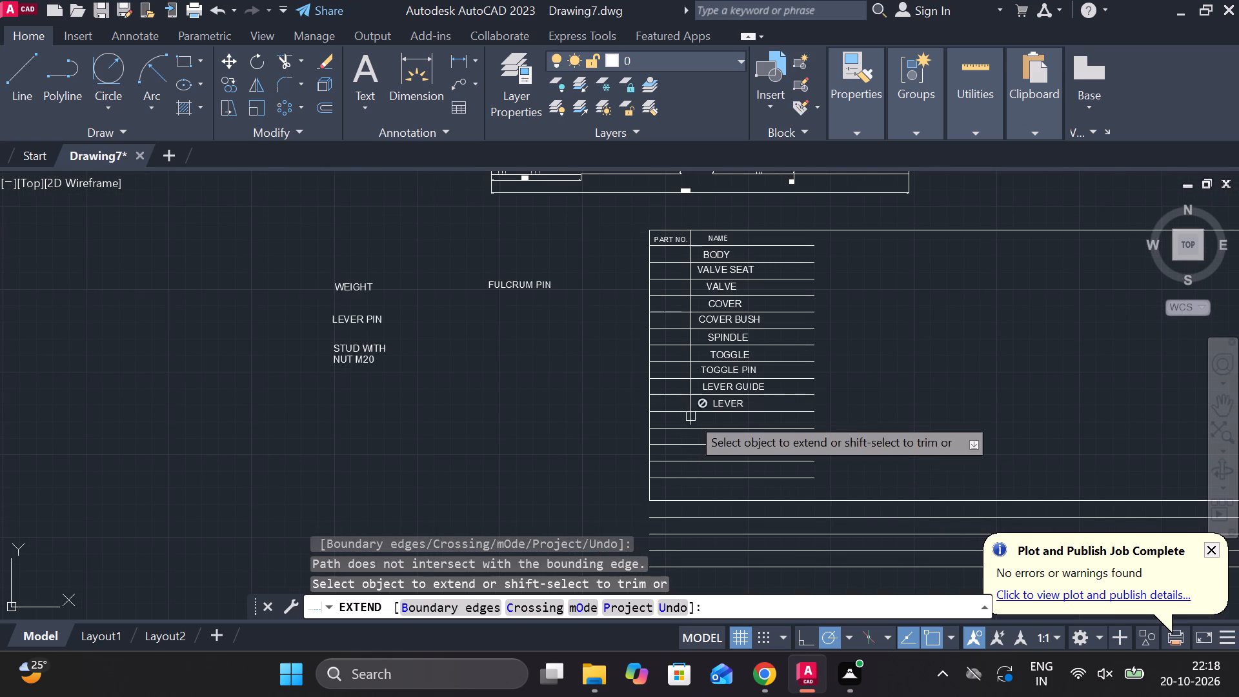
pyautogui.click(690, 416)
pyautogui.scroll(2, 690, 418)
pyautogui.click(694, 421)
pyautogui.click(692, 432)
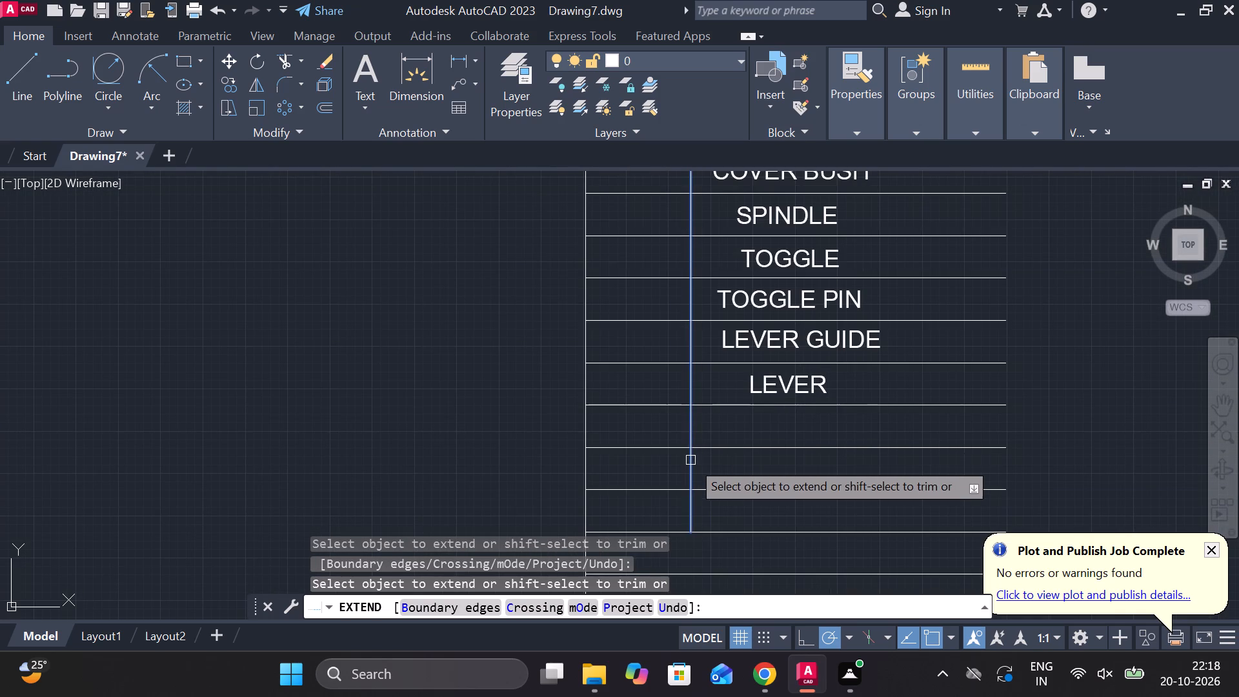
pyautogui.click(690, 460)
pyautogui.click(690, 496)
pyautogui.moveTo(690, 494); pyautogui.dragTo(683, 420, button='middle')
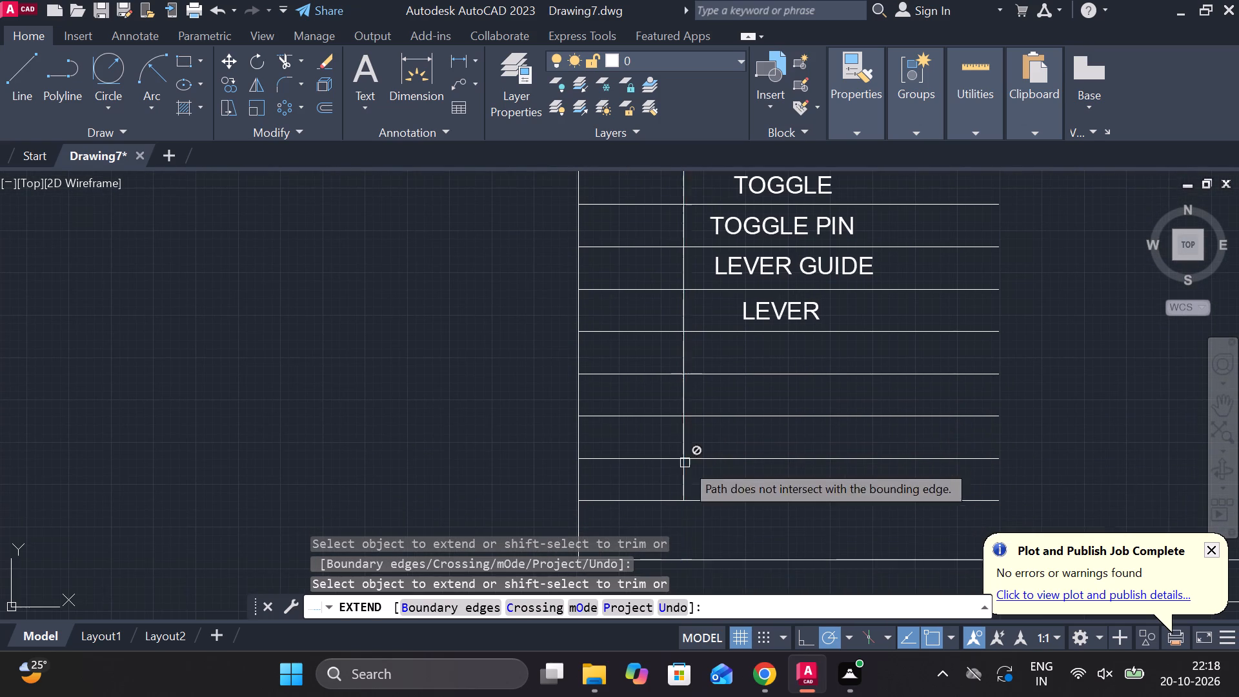
pyautogui.click(685, 466)
pyautogui.moveTo(694, 490); pyautogui.dragTo(691, 401, button='middle')
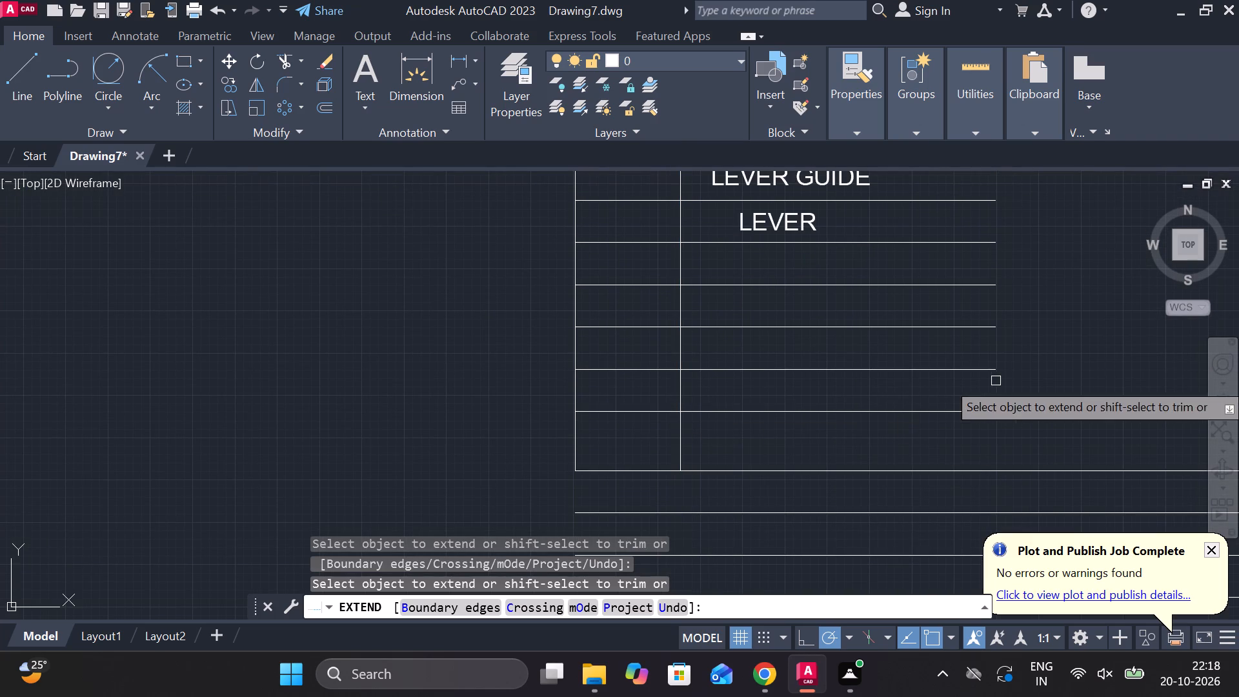
pyautogui.press('Escape')
# Move the FULCRUM PIN text into the NAME column, in the empty row below LEVER.
pyautogui.scroll(-1, 847, 392)
pyautogui.scroll(-1, 598, 364)
pyautogui.moveTo(463, 327); pyautogui.dragTo(509, 382, button='middle')
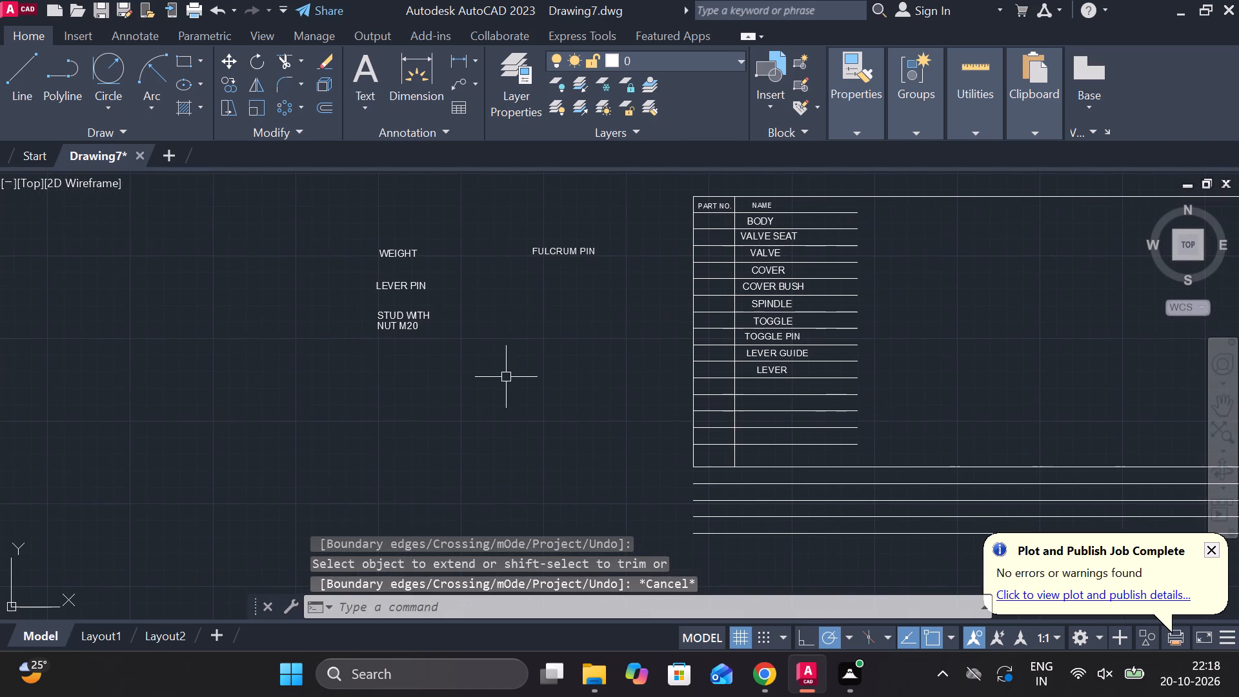
pyautogui.click(570, 254)
pyautogui.press('m')
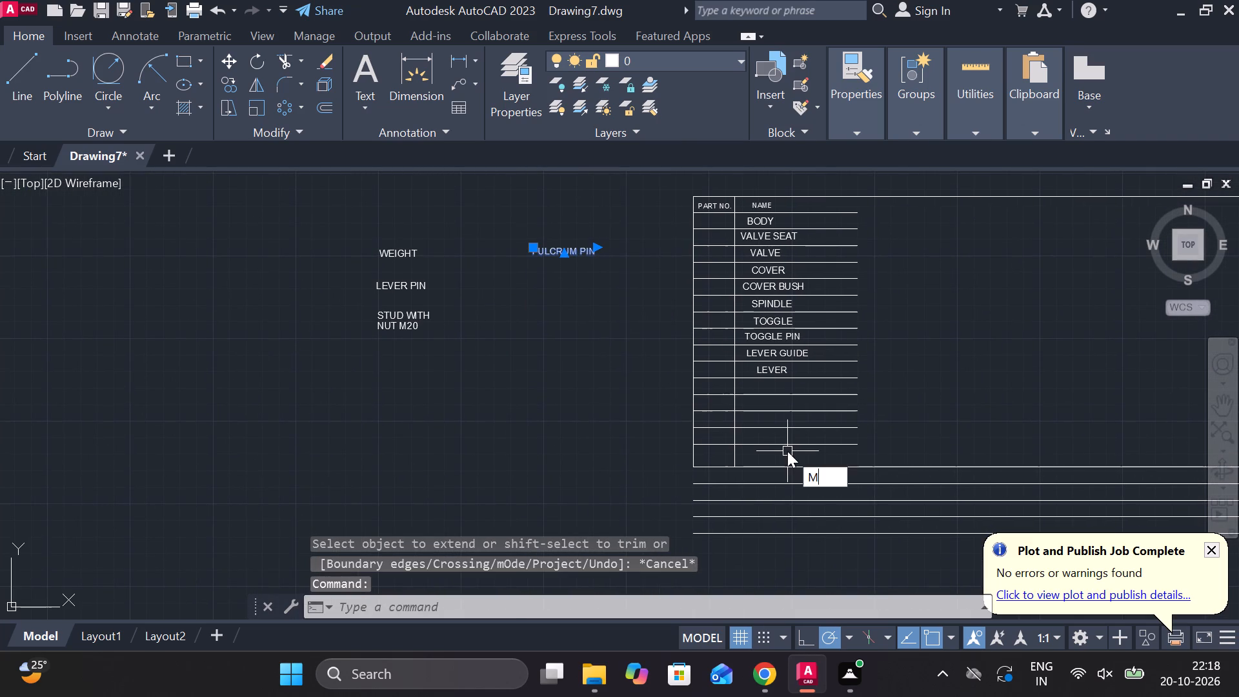
pyautogui.press('Return')
pyautogui.click(599, 321)
pyautogui.scroll(1, 792, 472)
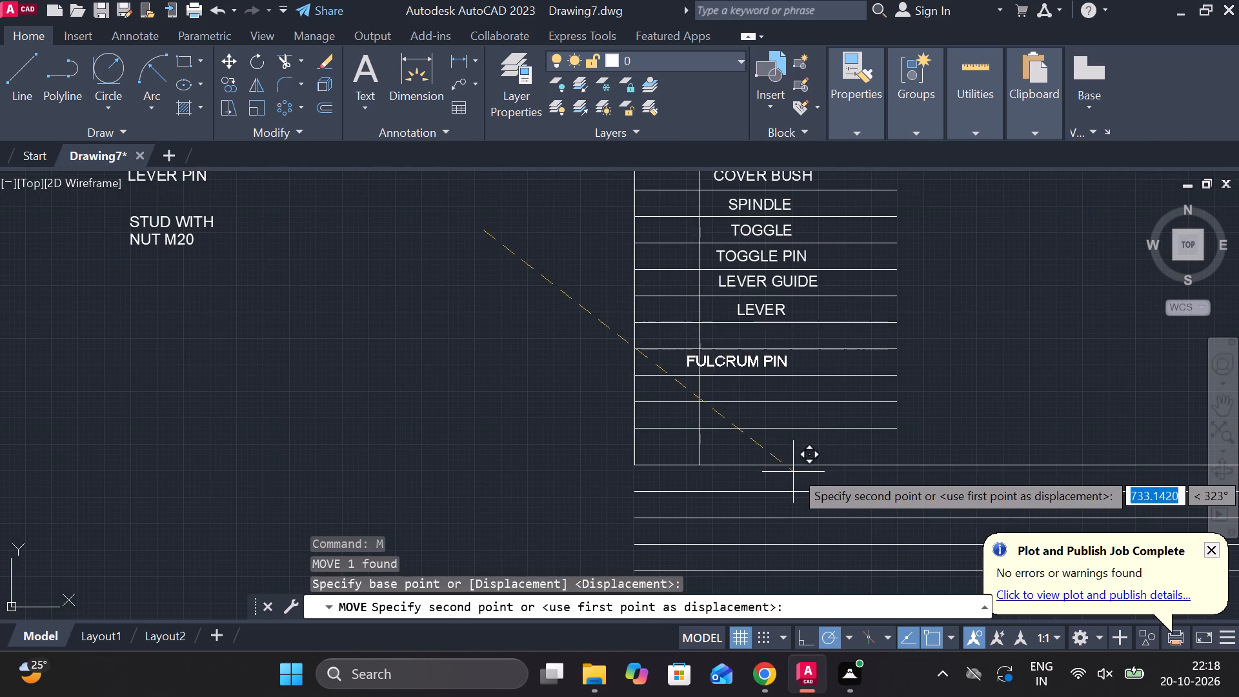
pyautogui.scroll(2, 826, 456)
pyautogui.moveTo(829, 447); pyautogui.dragTo(843, 498, button='middle')
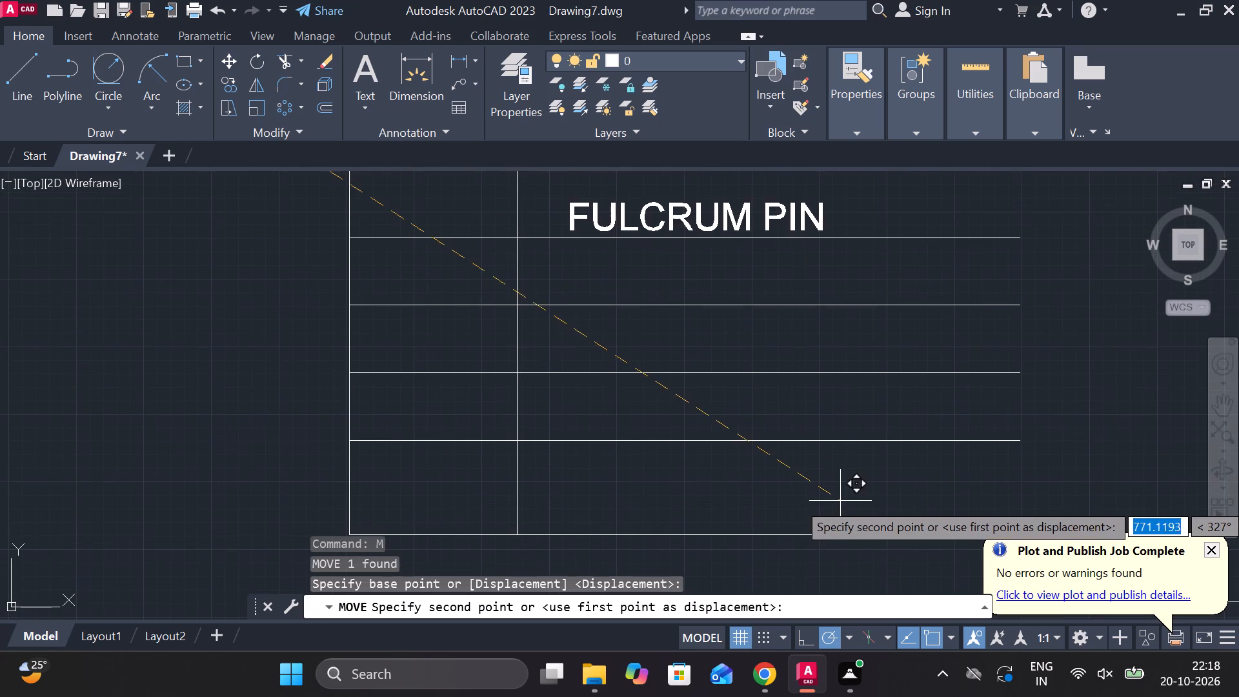
pyautogui.moveTo(838, 496); pyautogui.dragTo(850, 570, button='middle')
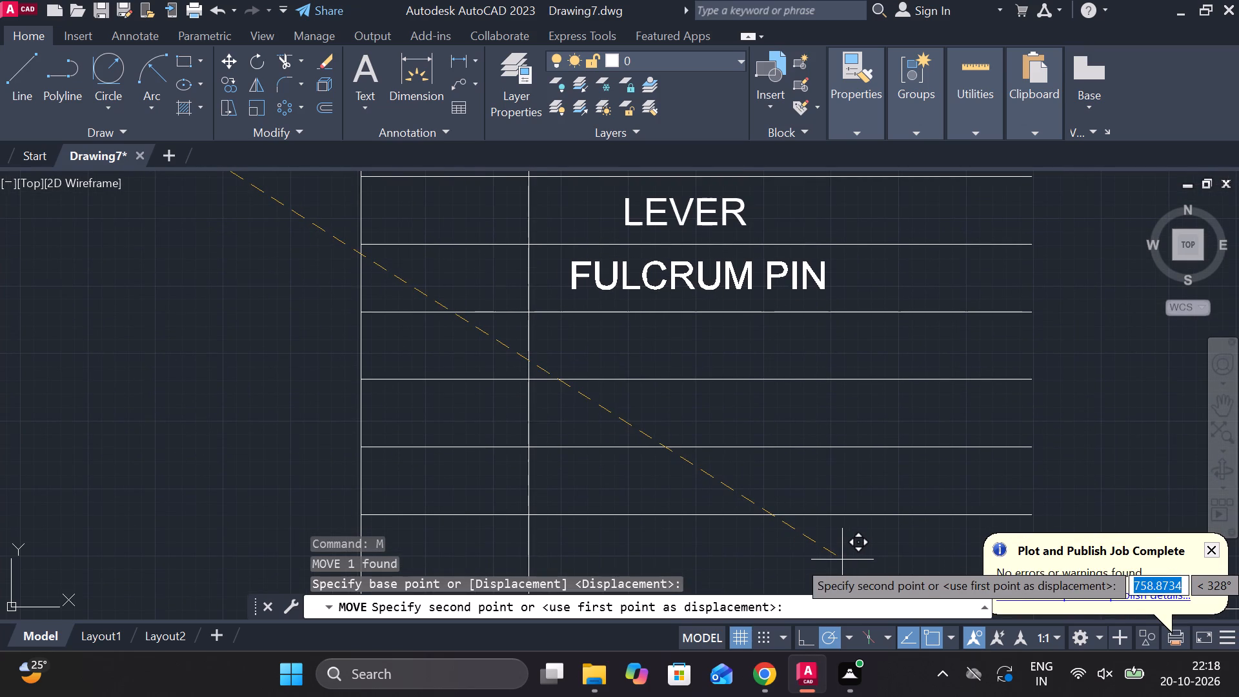
pyautogui.click(842, 560)
# Move the WEIGHT text into the NAME column, in the row below FULCRUM PIN.
pyautogui.scroll(-2, 863, 545)
pyautogui.scroll(-1, 619, 399)
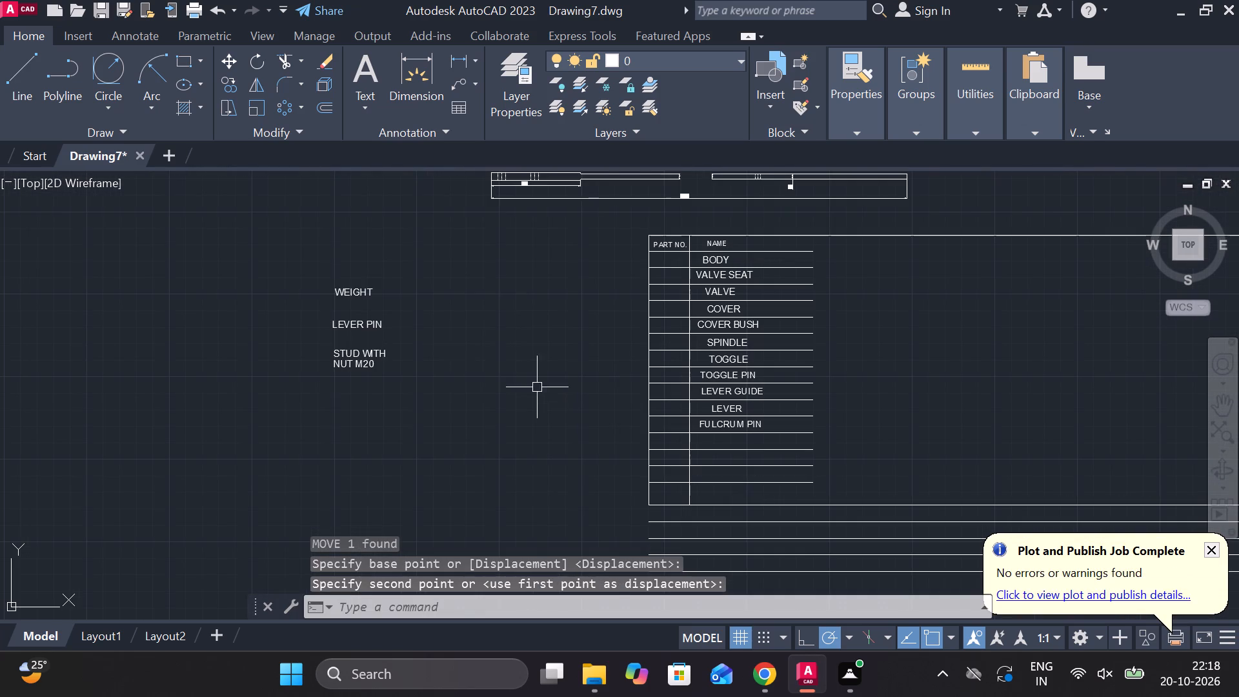
pyautogui.click(341, 295)
pyautogui.press('m')
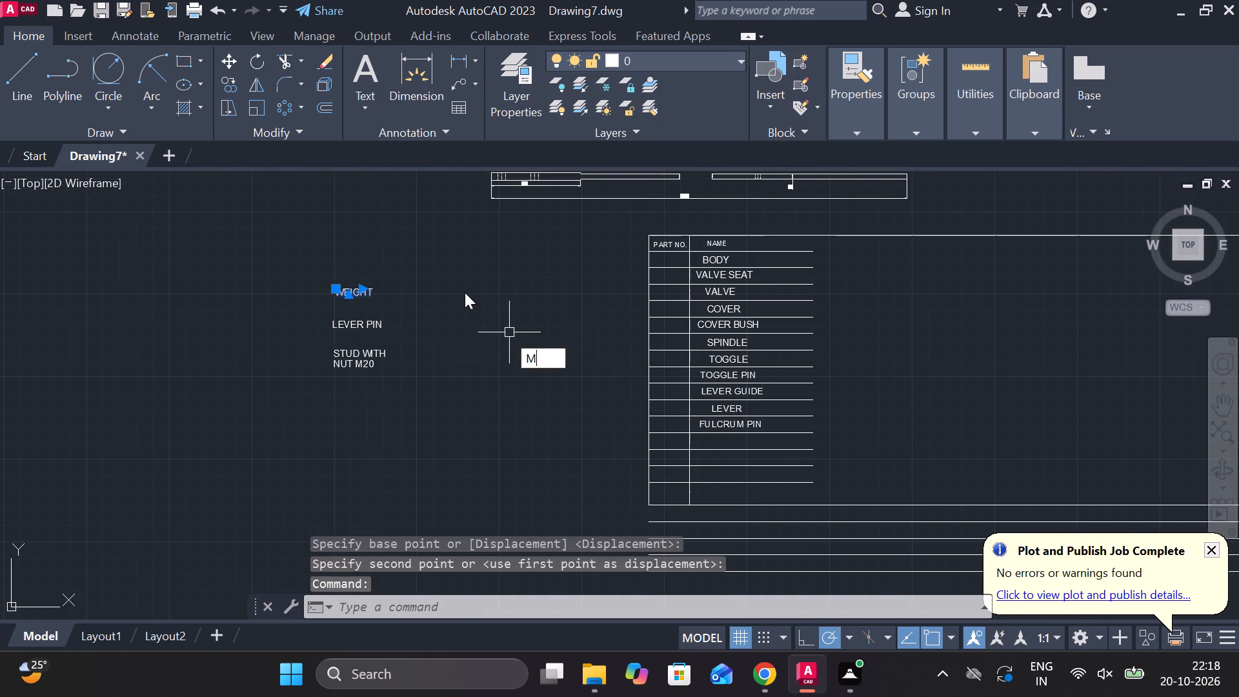
pyautogui.press('Return')
pyautogui.click(384, 287)
pyautogui.scroll(1, 758, 431)
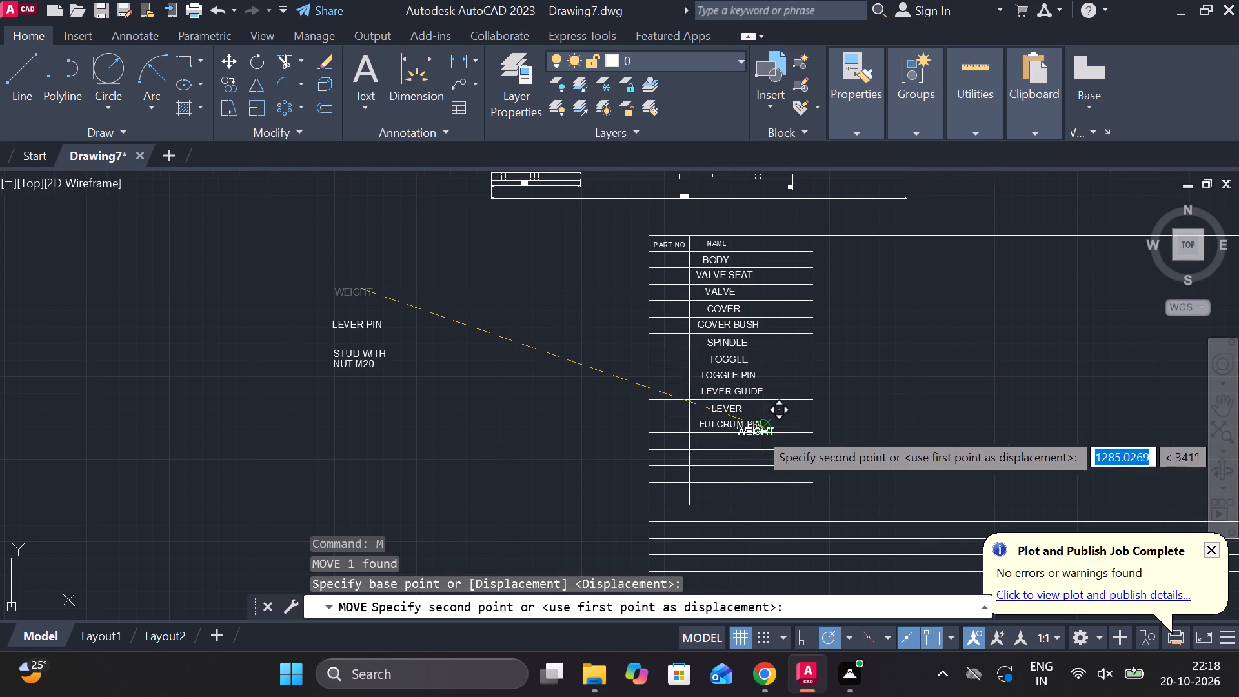
pyautogui.scroll(2, 749, 428)
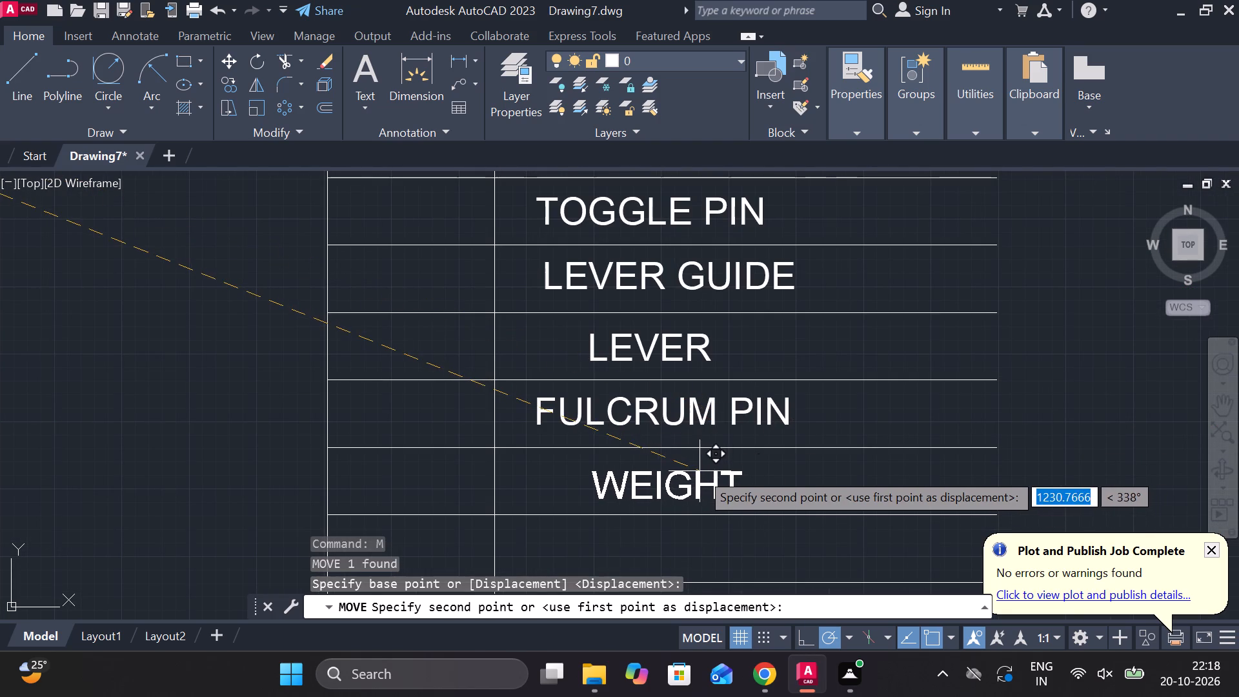
pyautogui.click(692, 465)
# Move the LEVER PIN text into the NAME column, in the row below WEIGHT.
pyautogui.scroll(-2, 692, 457)
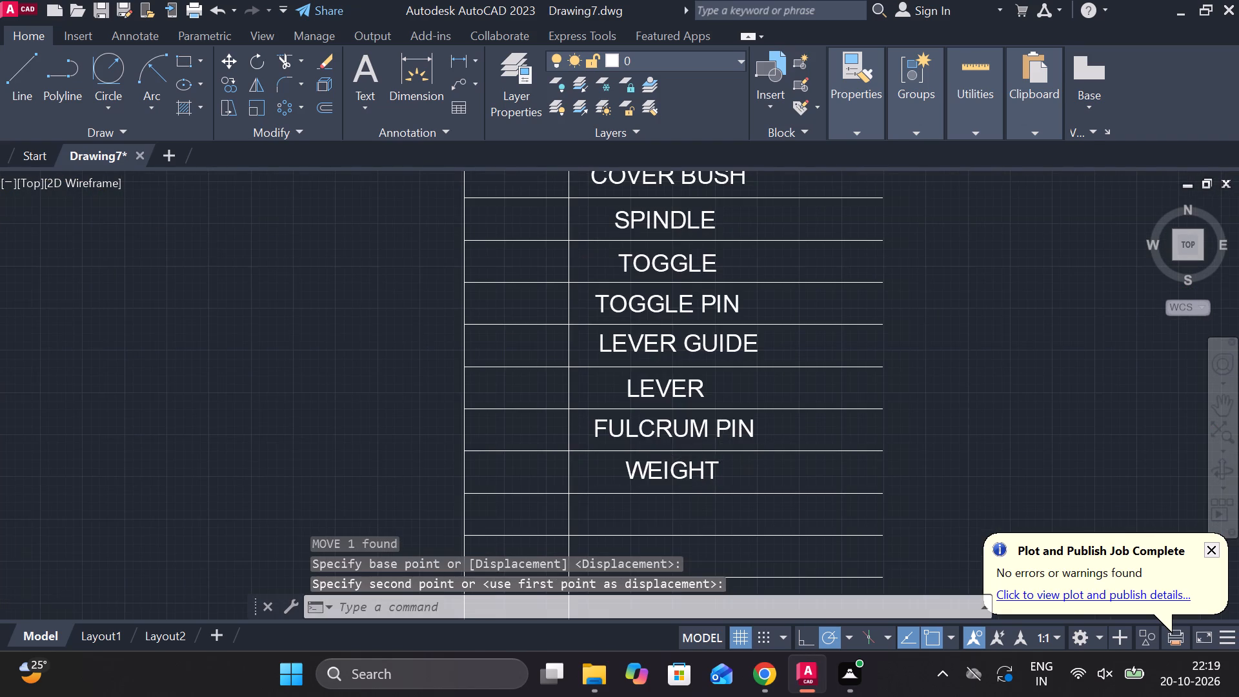
pyautogui.scroll(-2, 542, 386)
pyautogui.moveTo(420, 351); pyautogui.dragTo(499, 378, button='middle')
pyautogui.scroll(2, 452, 372)
pyautogui.click(452, 370)
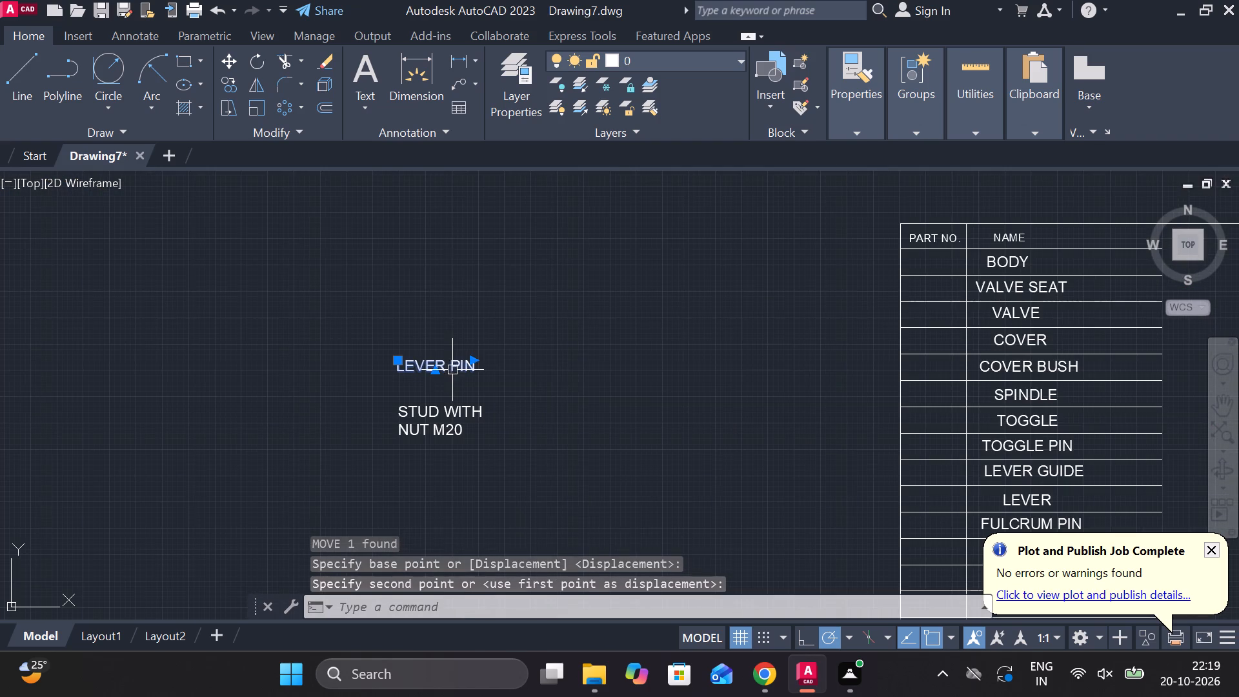
pyautogui.press('m')
pyautogui.press('Return')
pyautogui.click(521, 367)
pyautogui.moveTo(678, 433); pyautogui.dragTo(616, 403, button='middle')
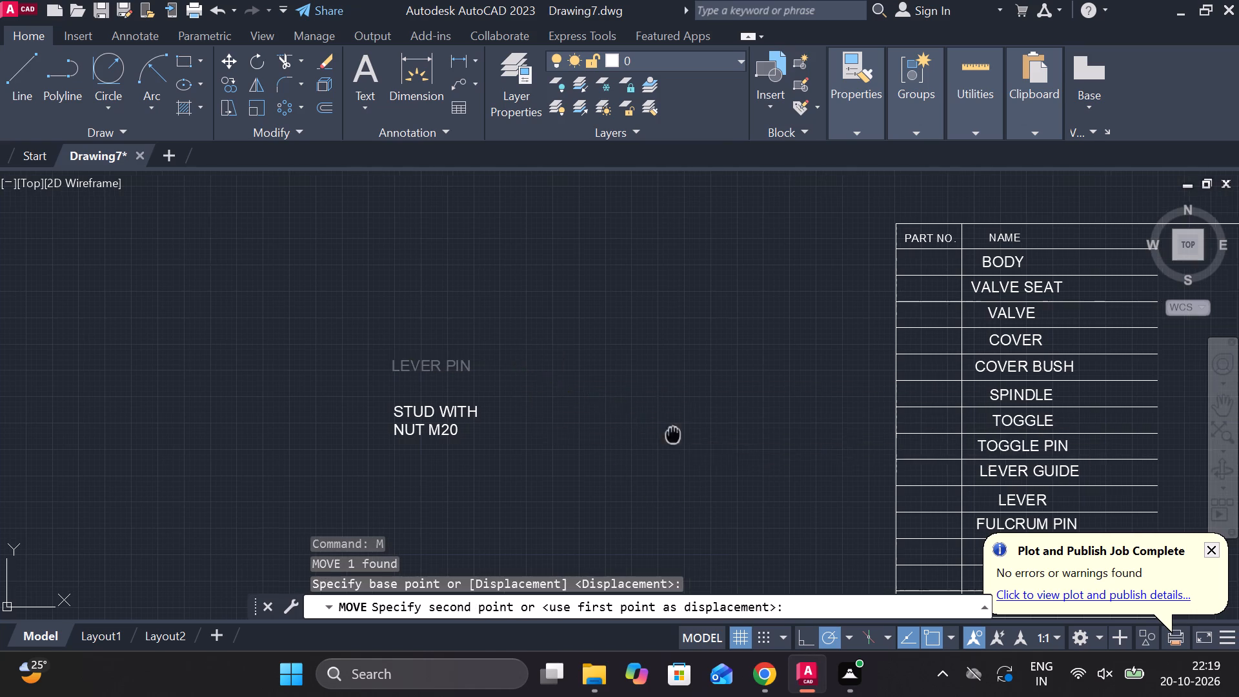
pyautogui.moveTo(616, 403); pyautogui.dragTo(545, 339, button='middle')
pyautogui.moveTo(1076, 450); pyautogui.dragTo(1017, 421, button='middle')
pyautogui.scroll(2, 931, 485)
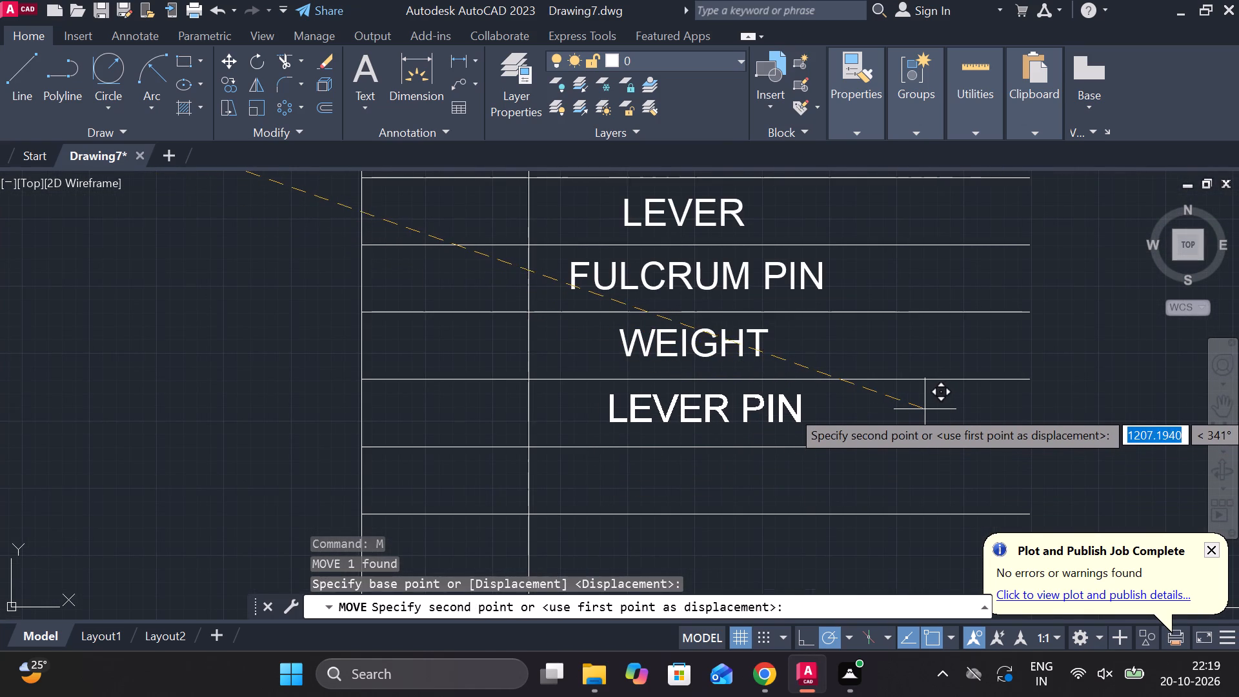
pyautogui.click(925, 409)
# Move the STUD WITH NUT M20 text into the NAME column, starting in the row below LEVER PIN.
pyautogui.scroll(-2, 927, 409)
pyautogui.click(238, 256)
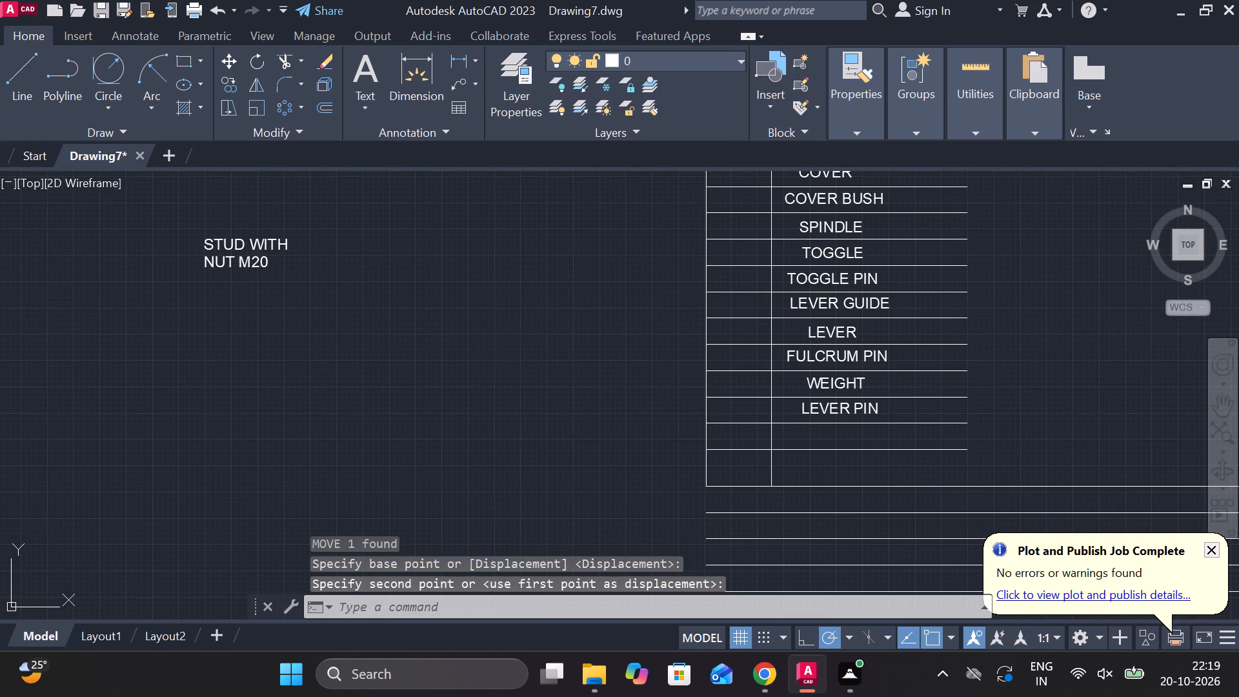
pyautogui.press('m')
pyautogui.press('Return')
pyautogui.moveTo(314, 255); pyautogui.dragTo(319, 256)
pyautogui.scroll(1, 938, 414)
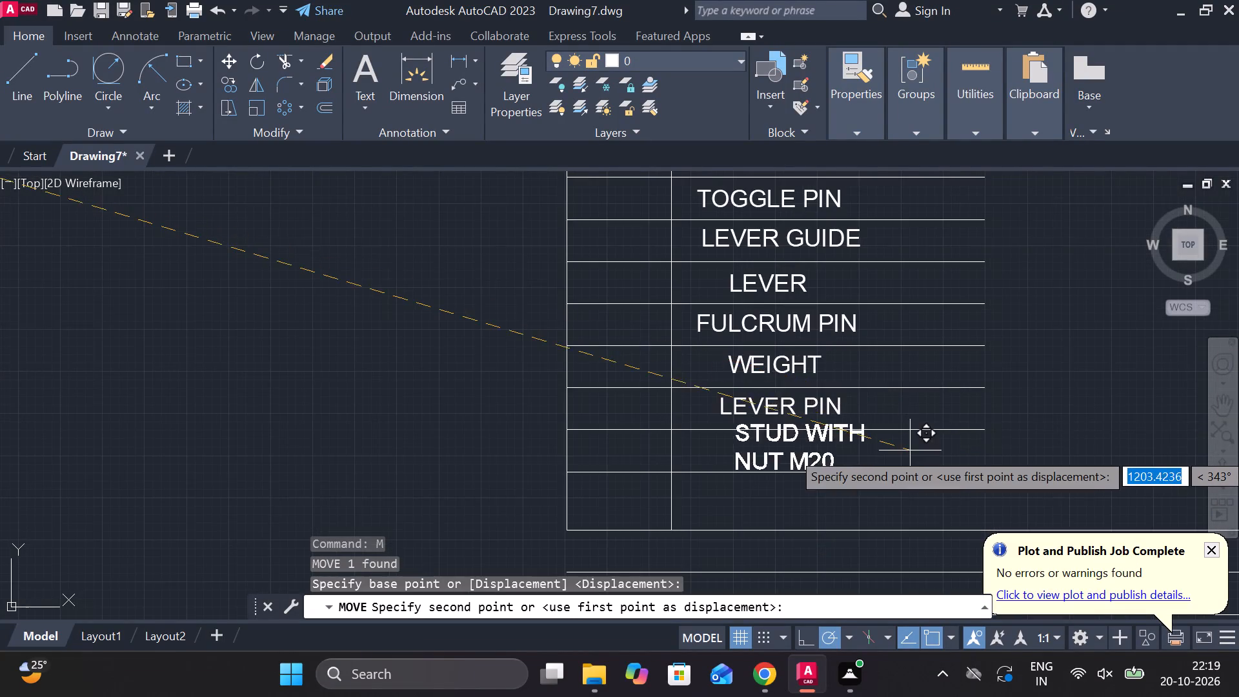
pyautogui.scroll(2, 910, 450)
pyautogui.moveTo(903, 486); pyautogui.dragTo(944, 458, button='middle')
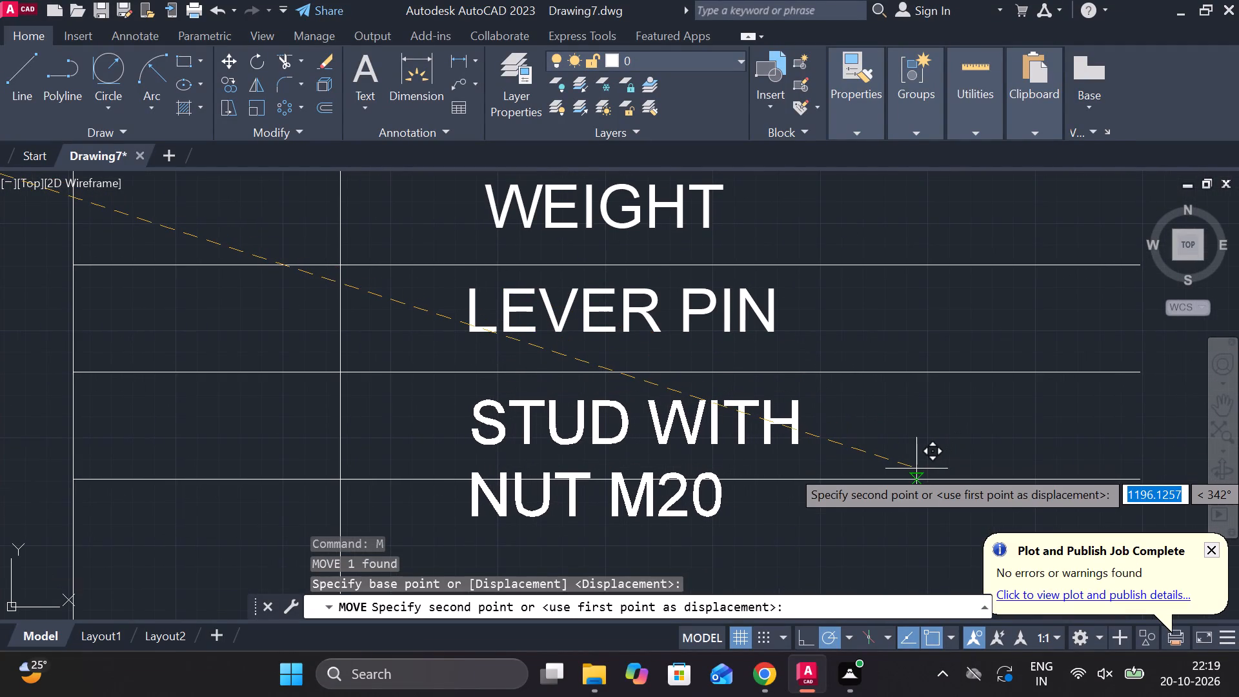
pyautogui.click(879, 468)
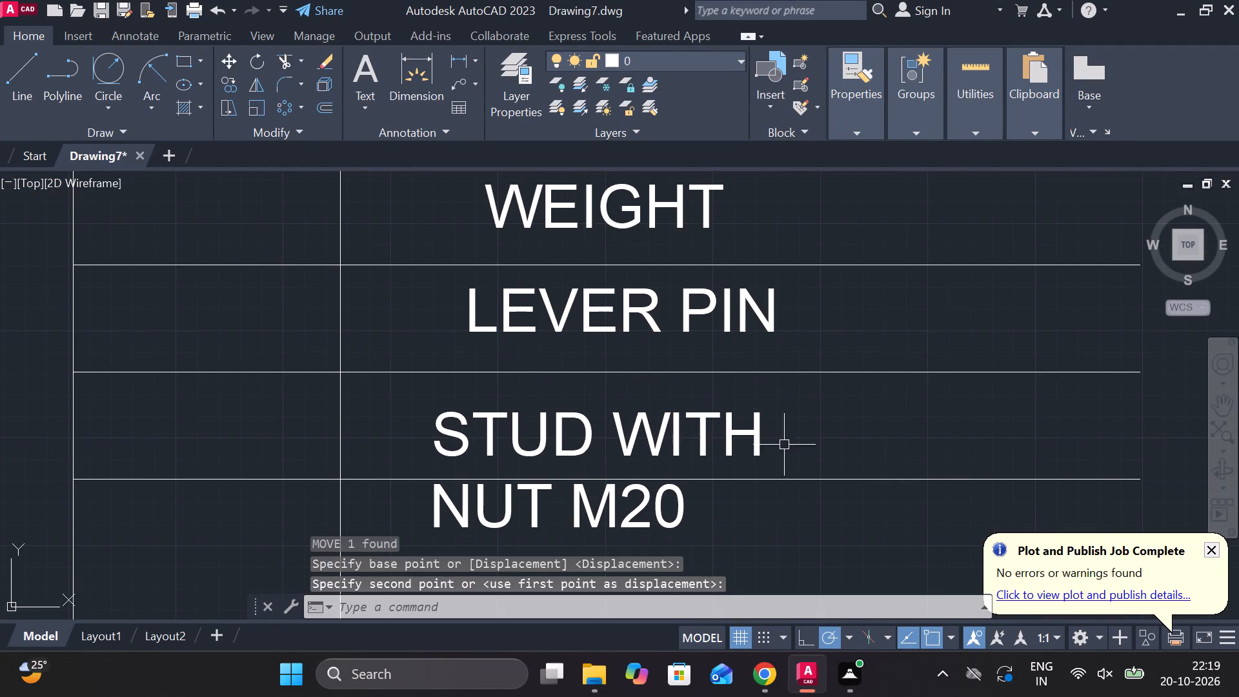
# Widen the STUD WITH NUT M20 text box until the whole name fits on a single line.
pyautogui.doubleClick(741, 420)
pyautogui.click(800, 463)
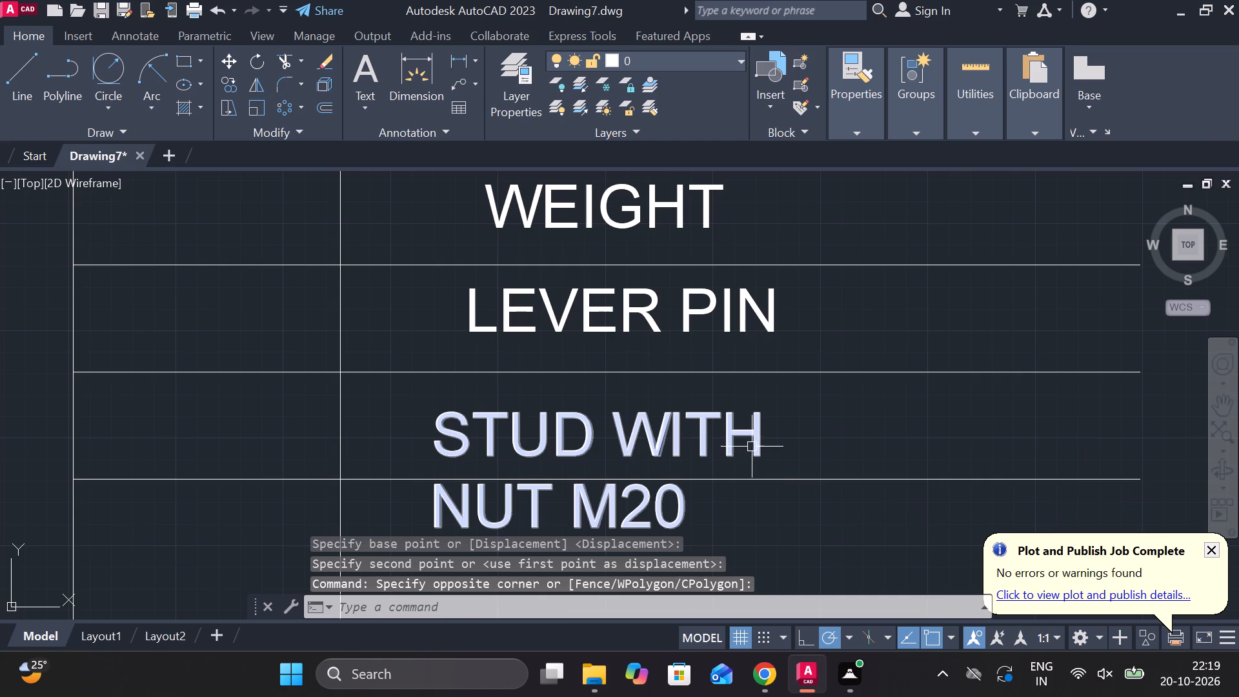
pyautogui.doubleClick(749, 443)
pyautogui.doubleClick(737, 438)
pyautogui.press('Escape')
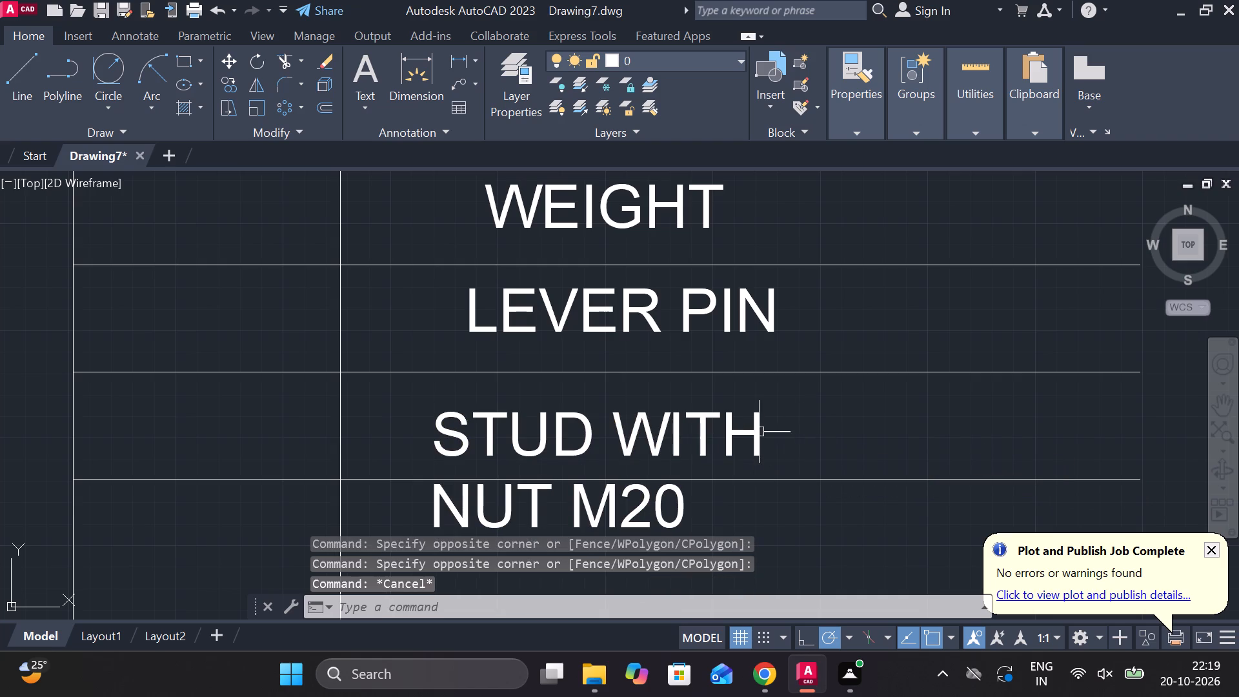
pyautogui.doubleClick(727, 424)
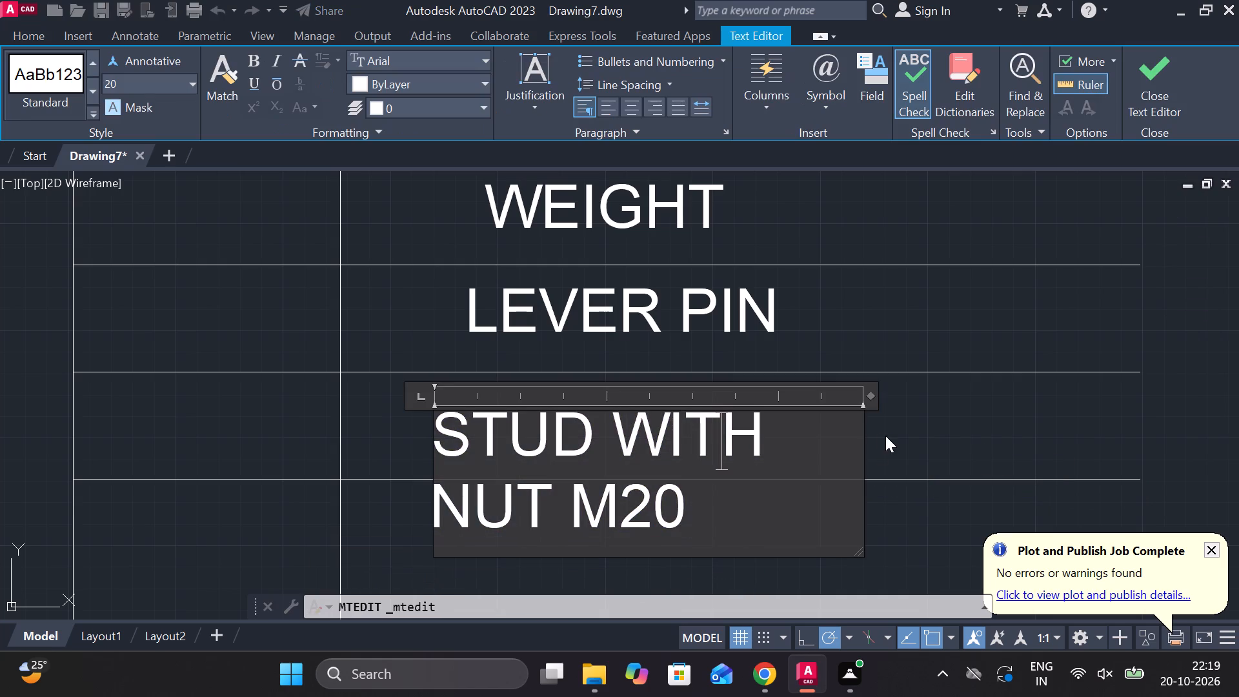
pyautogui.moveTo(863, 441); pyautogui.dragTo(945, 405)
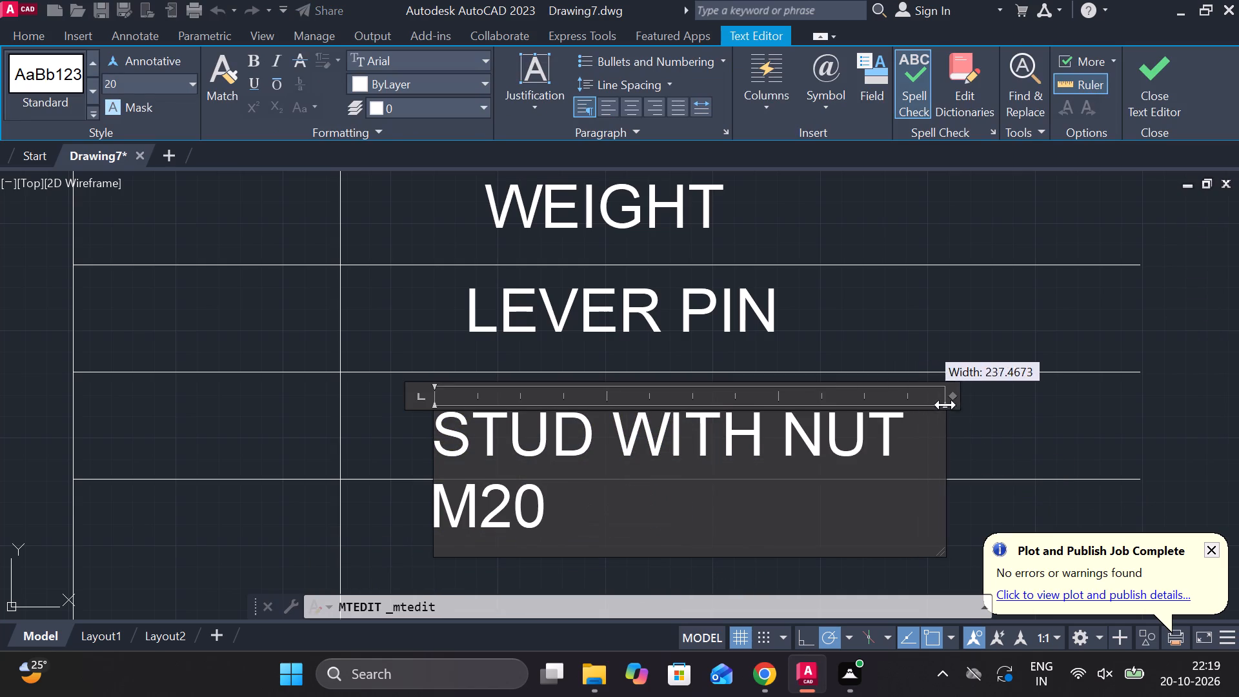
pyautogui.moveTo(945, 405); pyautogui.dragTo(1053, 414)
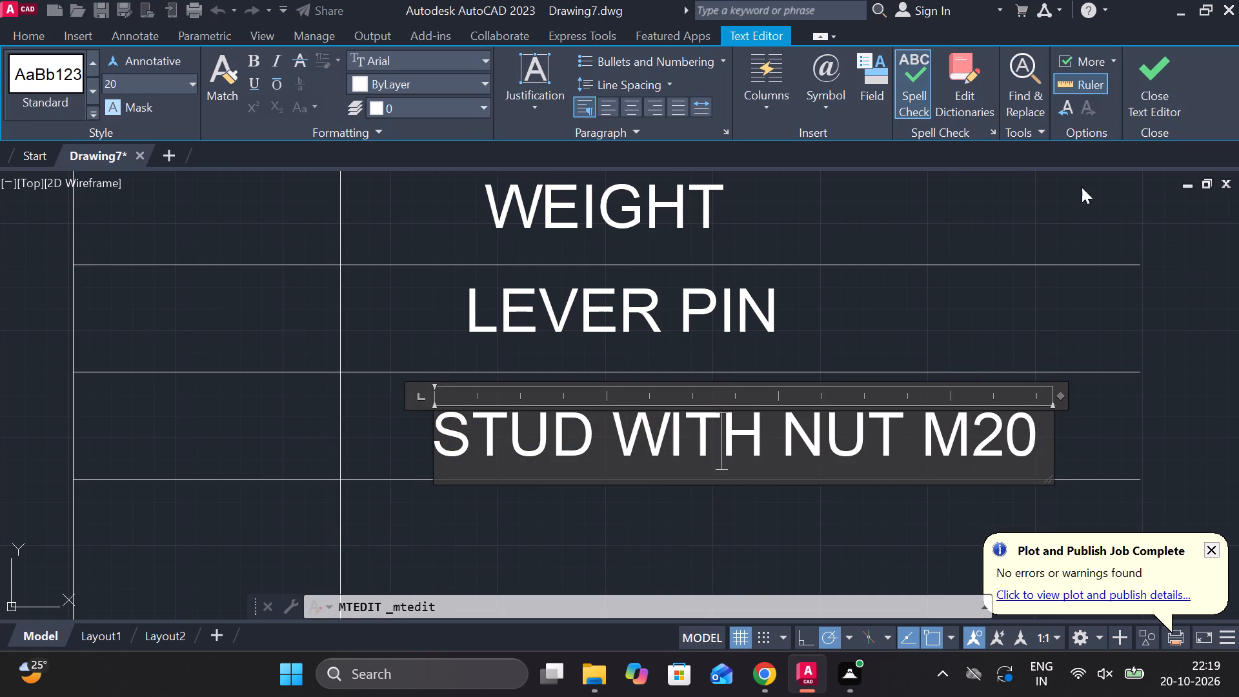
pyautogui.click(1154, 99)
# Erase the four surplus horizontal lines below the table's bottom border.
pyautogui.scroll(-1, 985, 323)
pyautogui.scroll(-3, 987, 432)
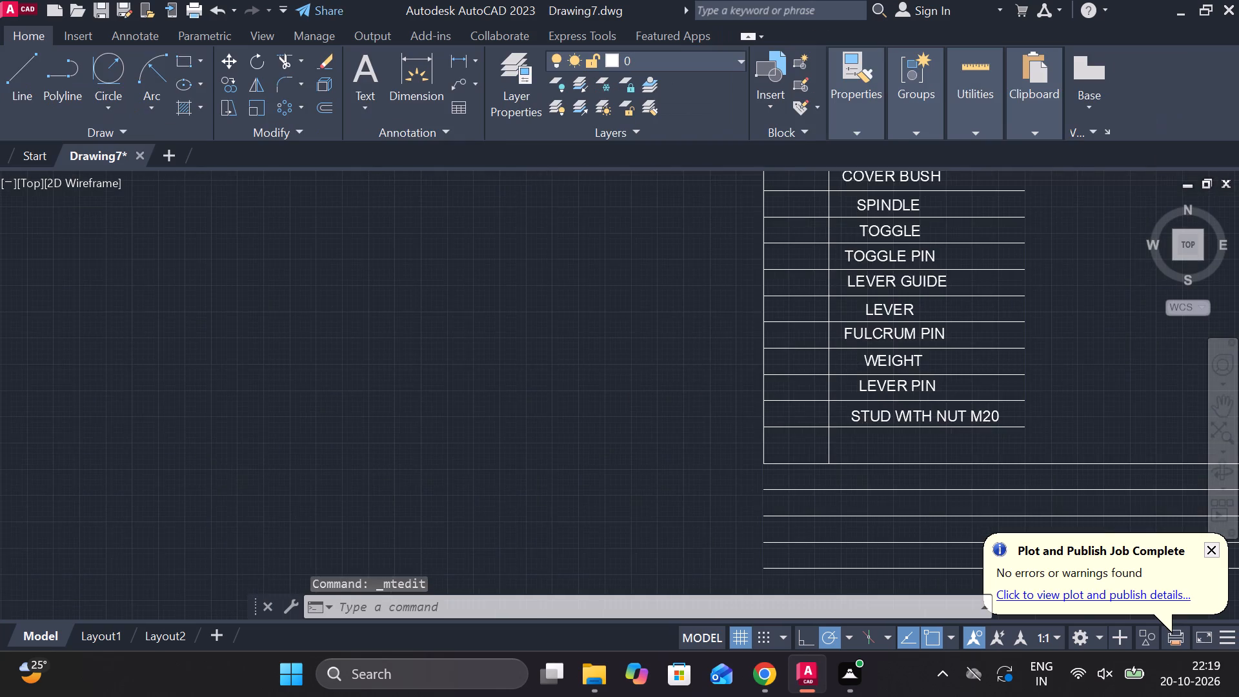
pyautogui.moveTo(990, 530); pyautogui.dragTo(695, 514, button='middle')
pyautogui.moveTo(729, 520); pyautogui.dragTo(723, 498)
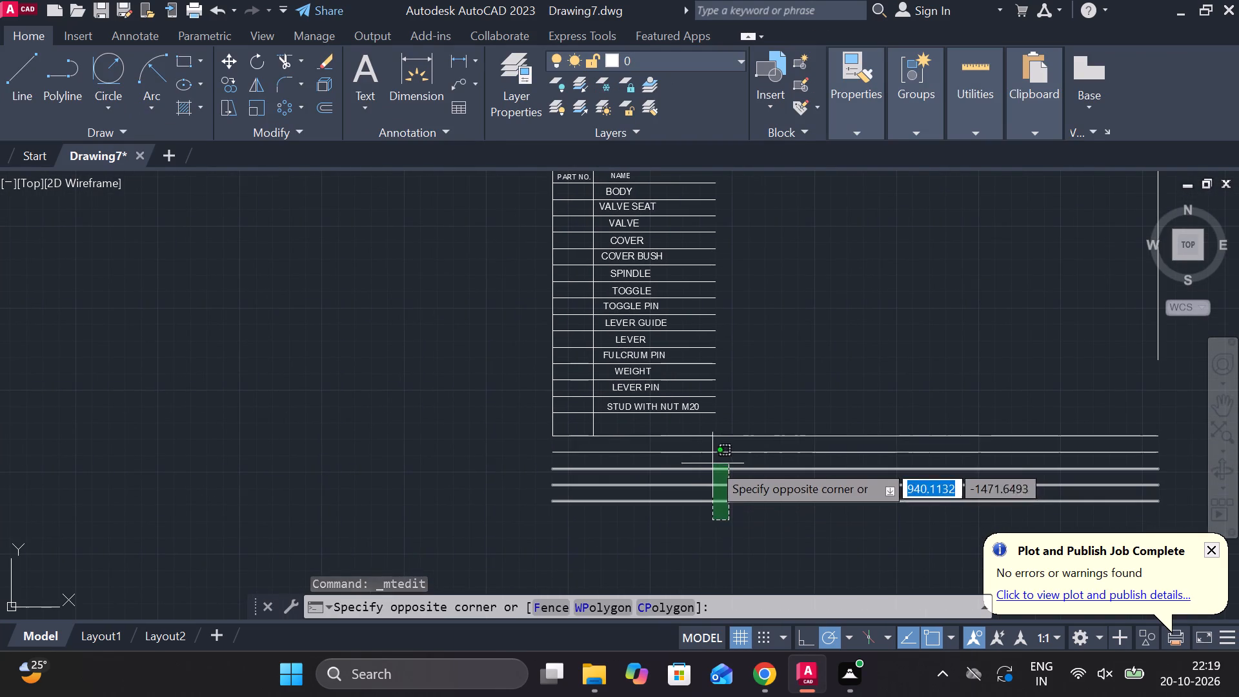
pyautogui.click(700, 456)
pyautogui.click(699, 452)
pyautogui.press('e')
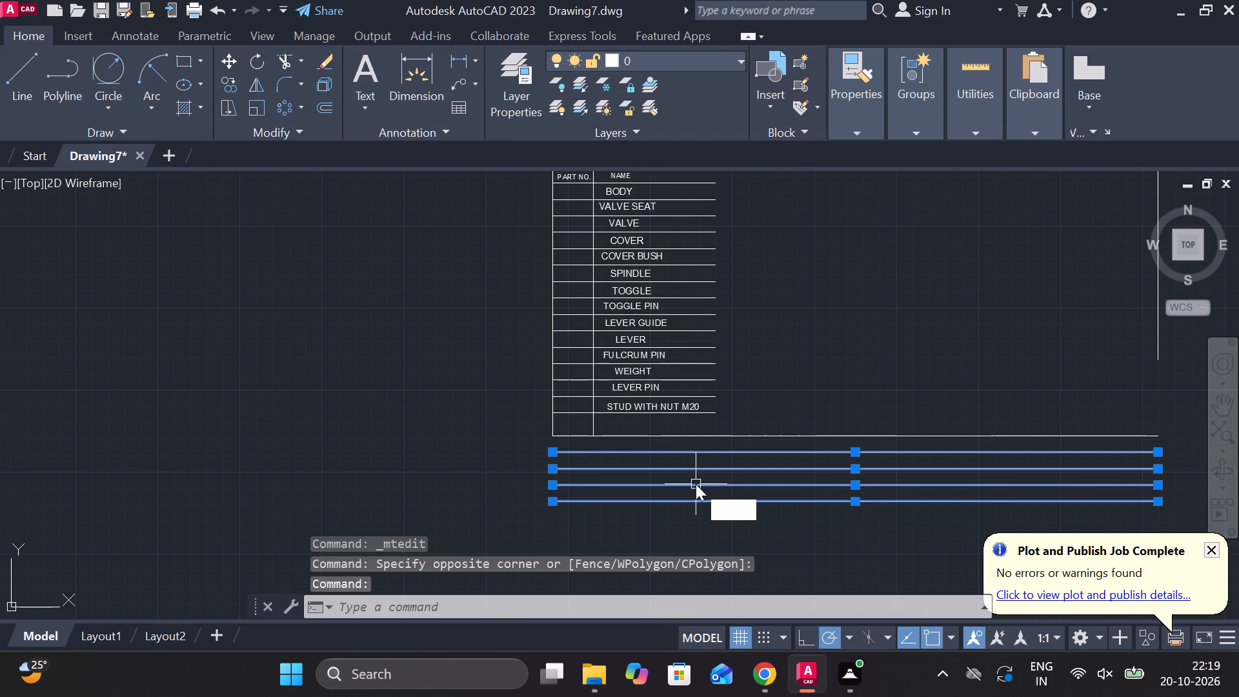
pyautogui.press('space')
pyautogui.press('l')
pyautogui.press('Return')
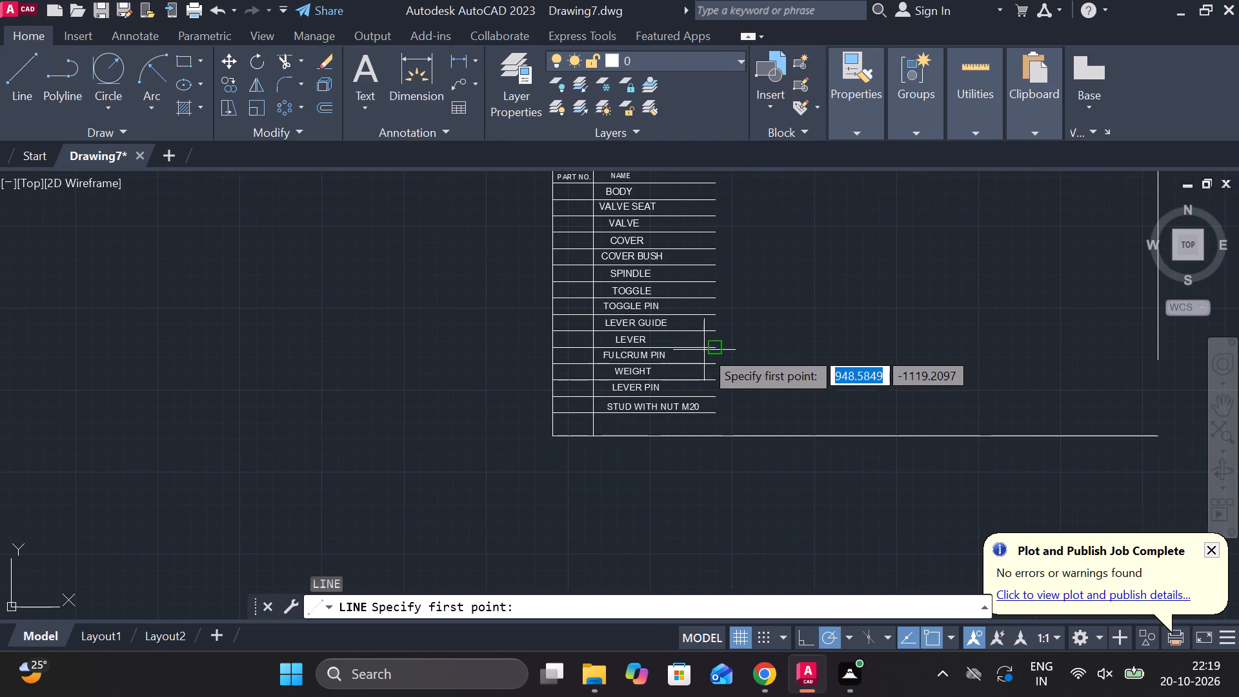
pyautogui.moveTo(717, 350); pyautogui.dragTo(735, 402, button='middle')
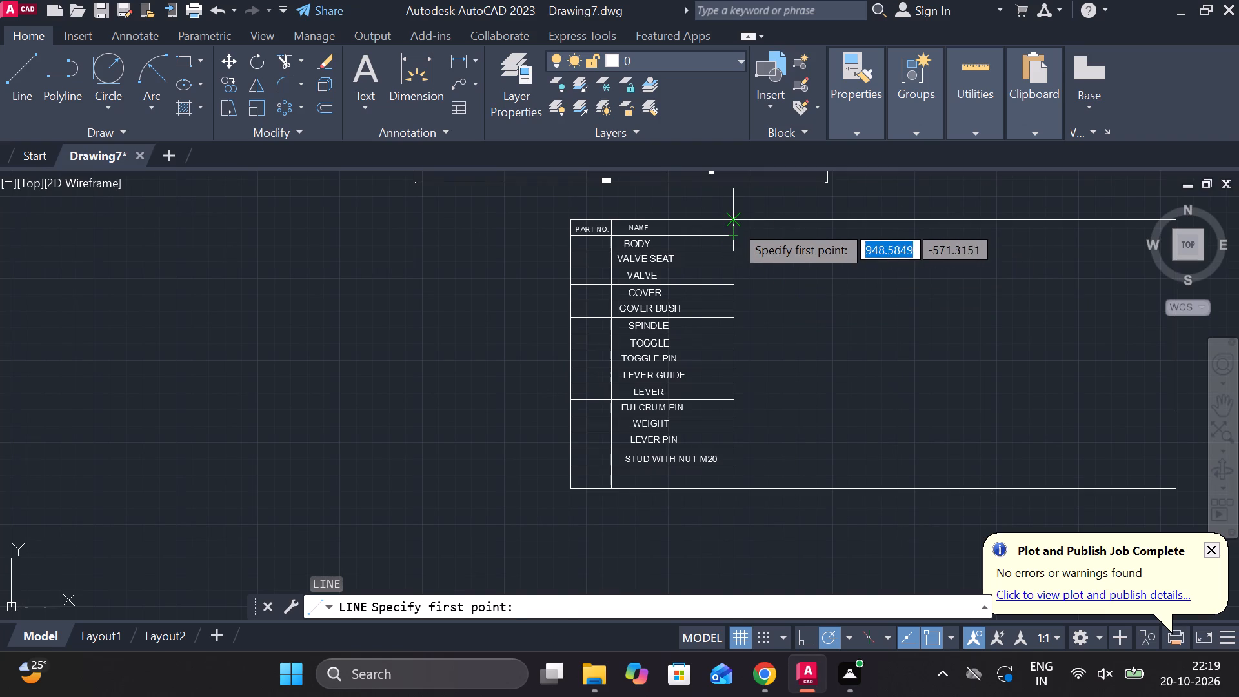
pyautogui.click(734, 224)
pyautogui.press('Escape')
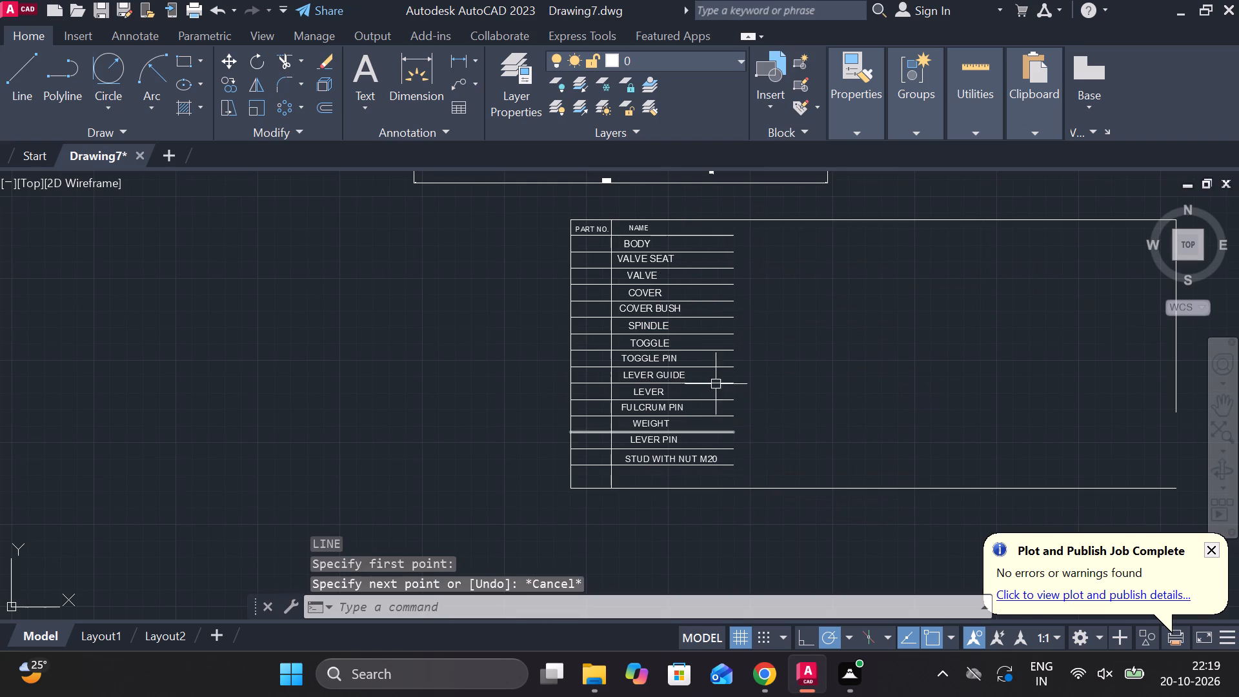
# Draw a vertical line from the end of the row line below STUD WITH NUT M20 down to the table's bottom border.
pyautogui.scroll(2, 760, 439)
pyautogui.press('l')
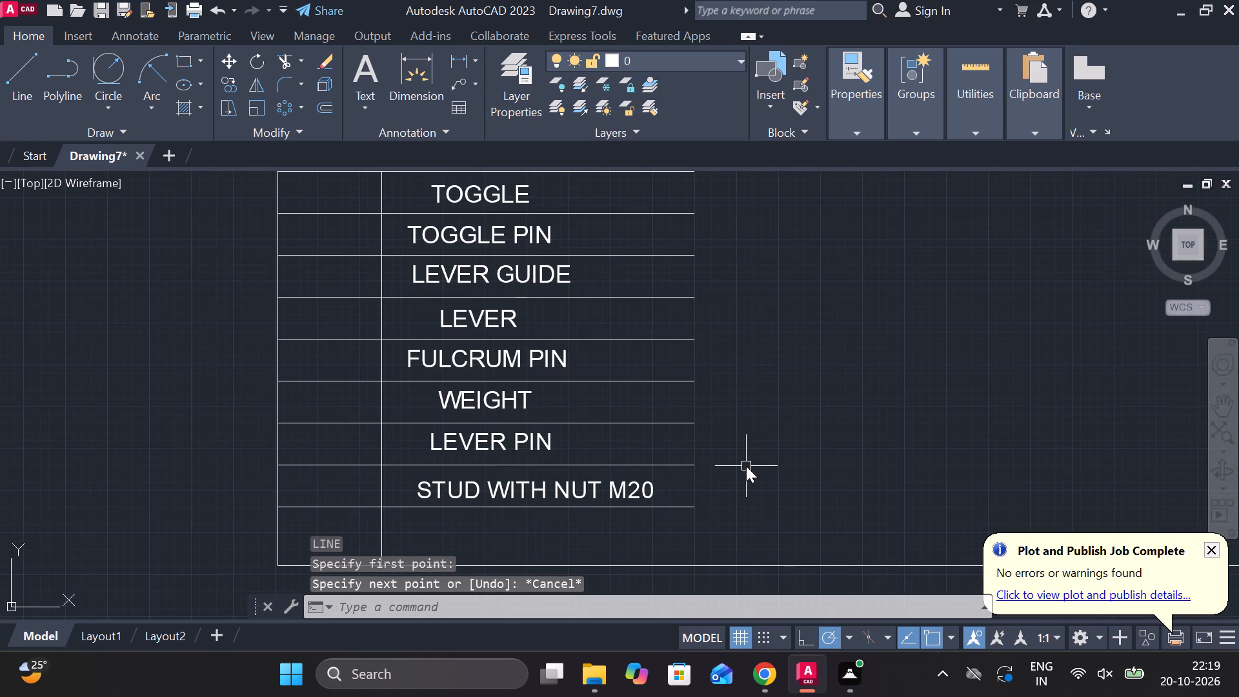
pyautogui.press('Return')
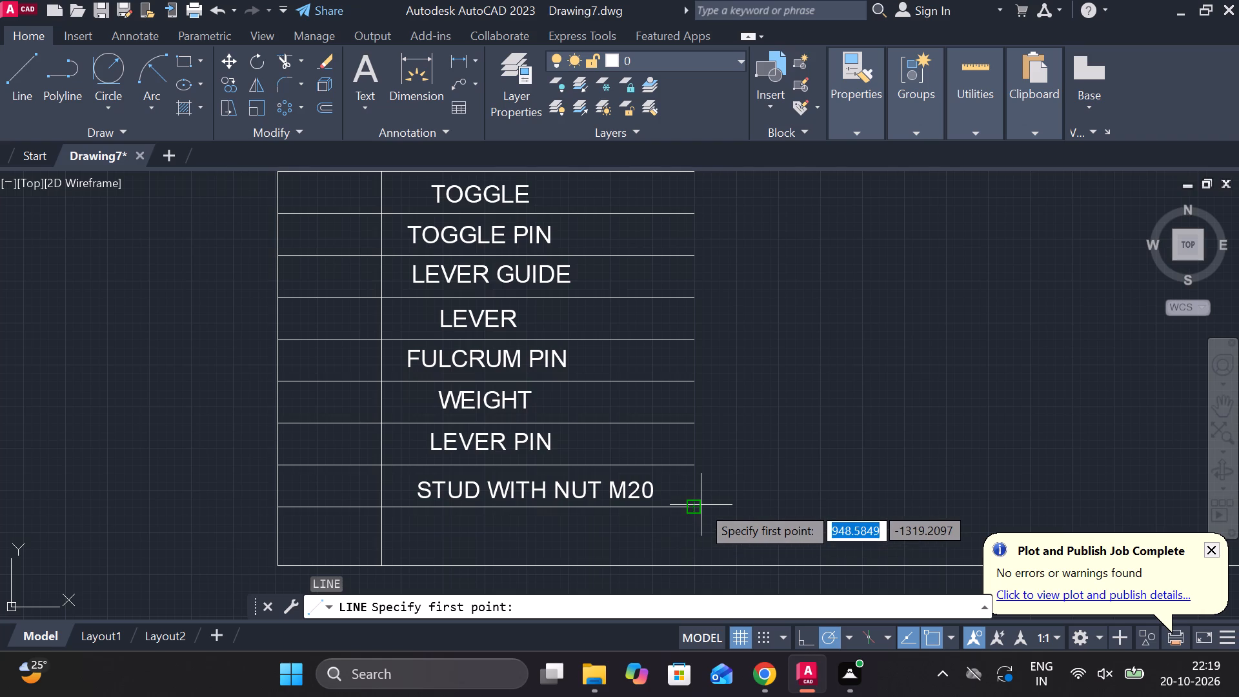
pyautogui.click(694, 505)
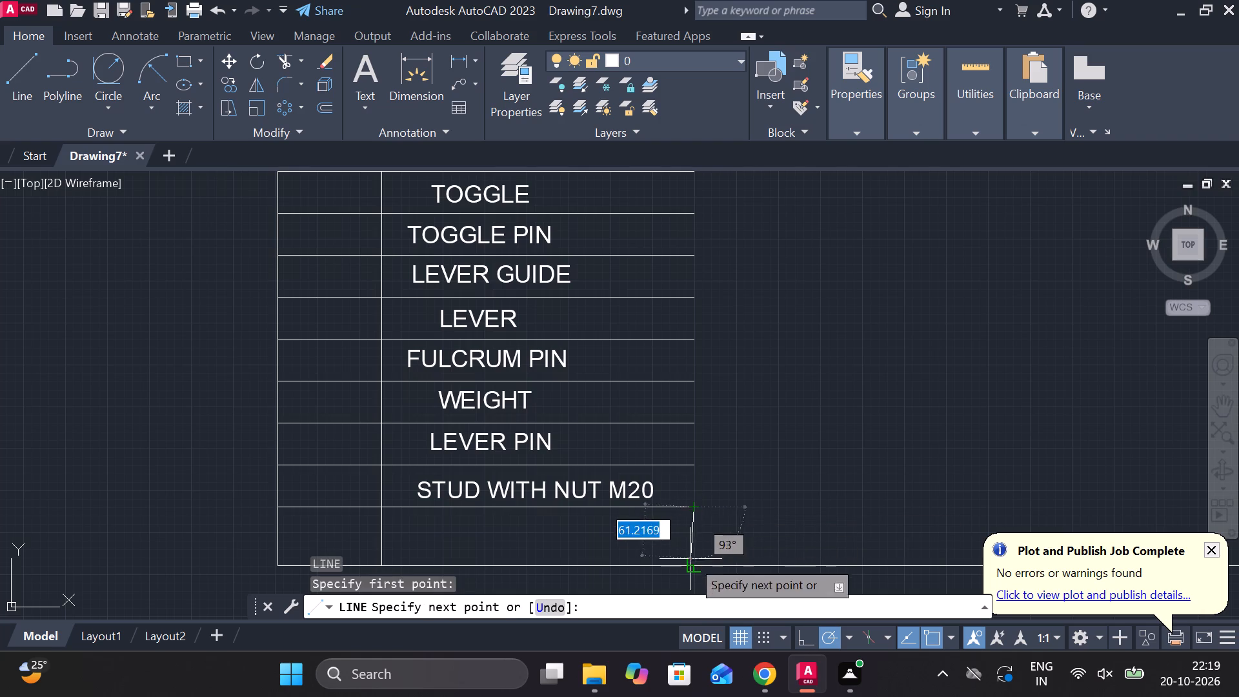
pyautogui.click(692, 561)
pyautogui.press('Escape')
# Lengthen the new vertical line up to the table's top border to close the NAME column.
pyautogui.click(696, 530)
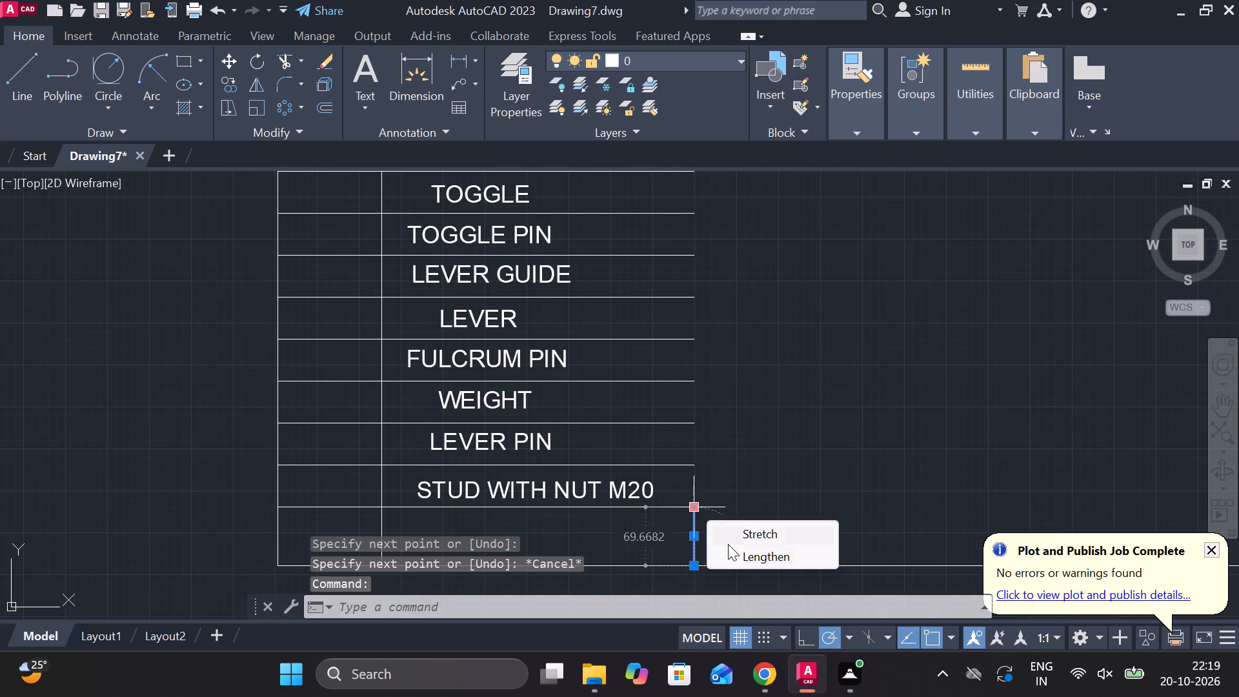
pyautogui.click(735, 561)
pyautogui.moveTo(743, 245); pyautogui.dragTo(768, 472, button='middle')
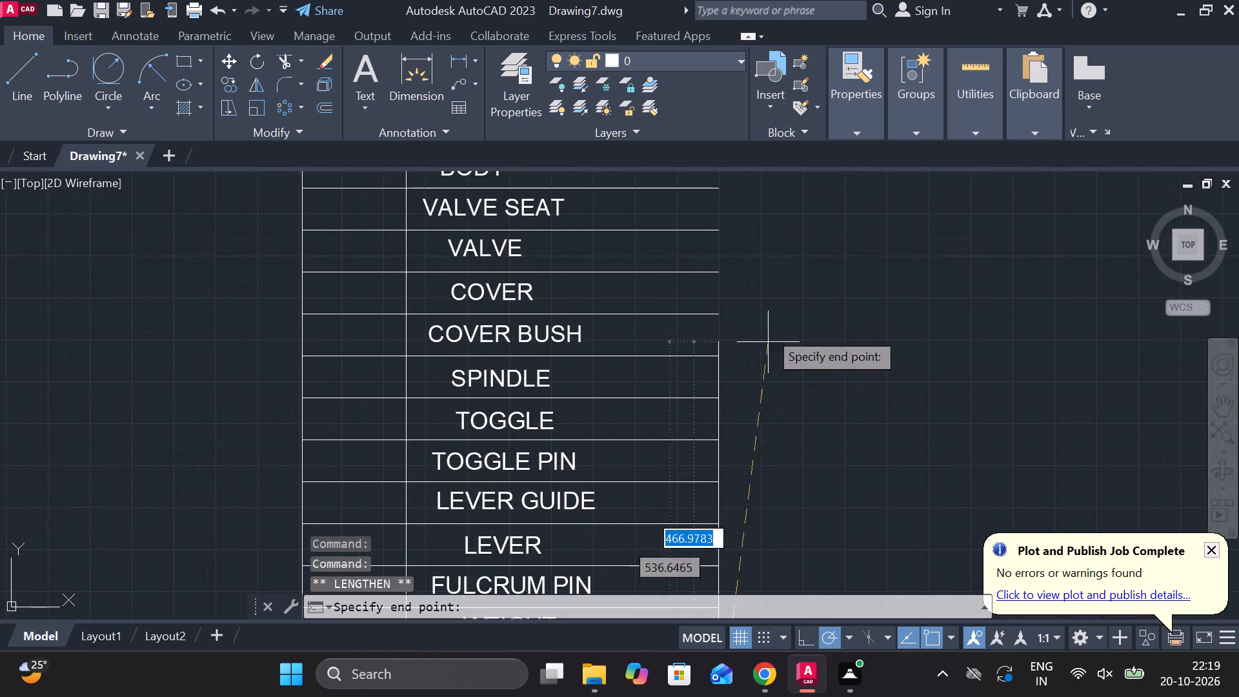
pyautogui.moveTo(763, 274); pyautogui.dragTo(780, 618, button='middle')
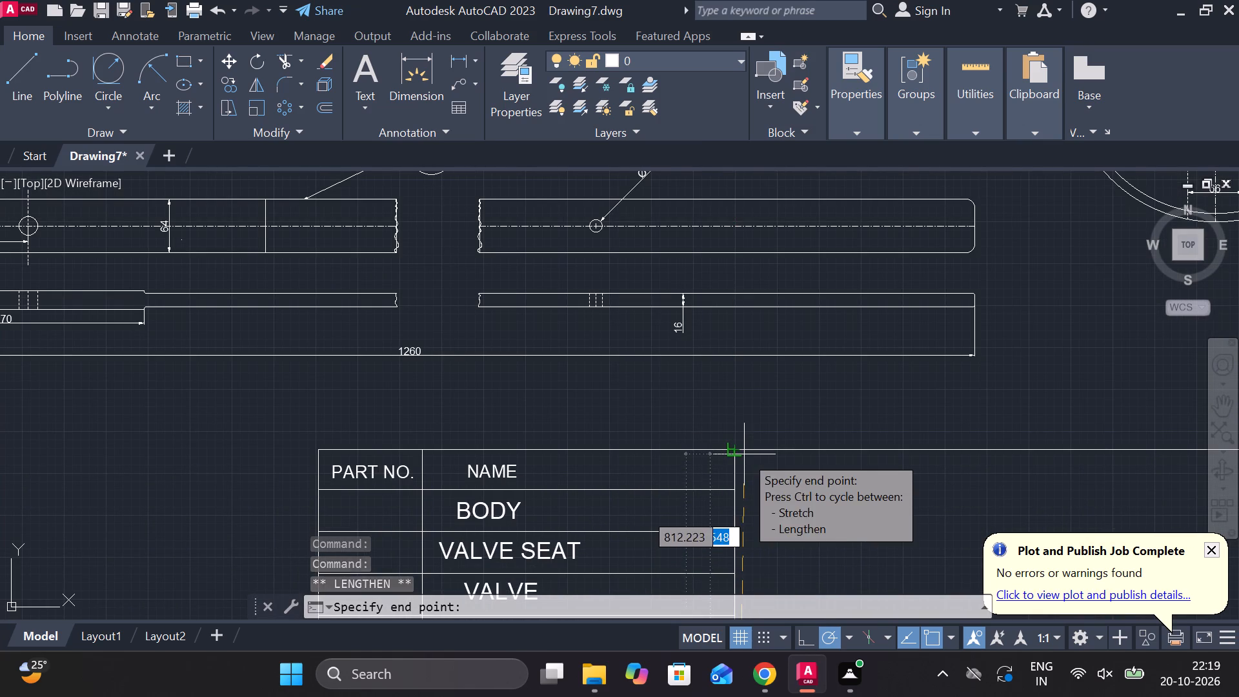
pyautogui.click(744, 454)
pyautogui.press('Escape')
# Check the text height of the COVER entry in the NAME column.
pyautogui.scroll(-2, 798, 460)
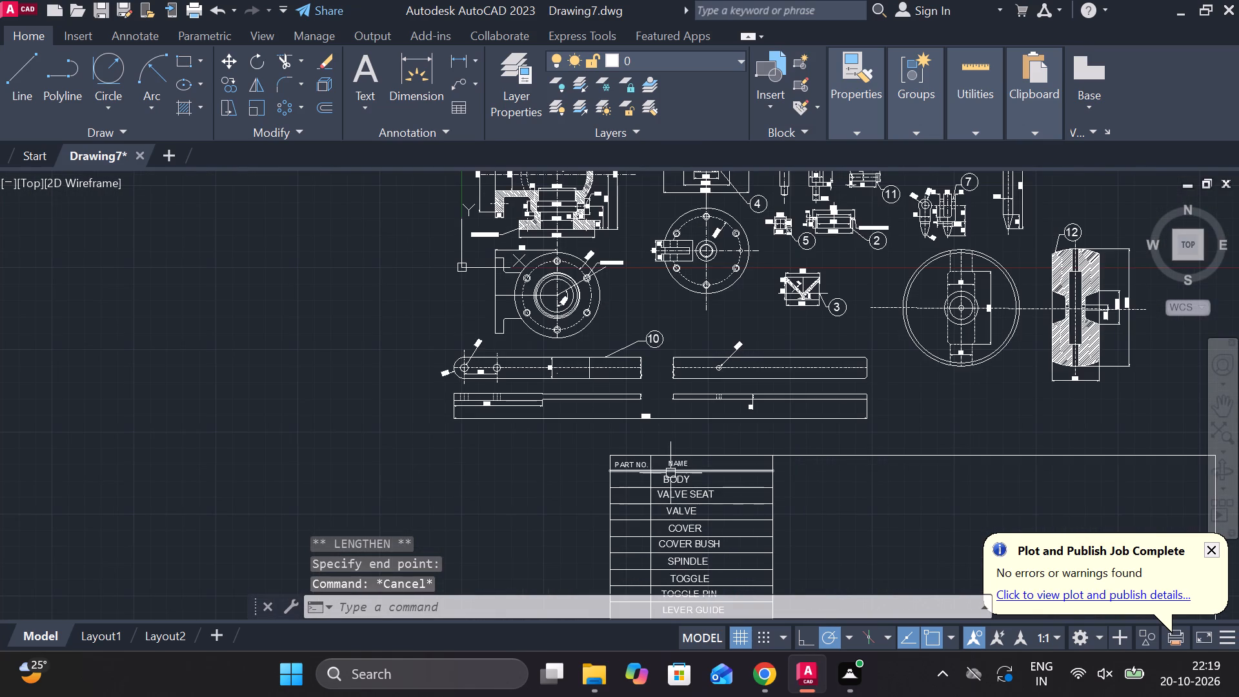
pyautogui.scroll(-1, 670, 473)
pyautogui.moveTo(775, 539); pyautogui.dragTo(830, 427, button='middle')
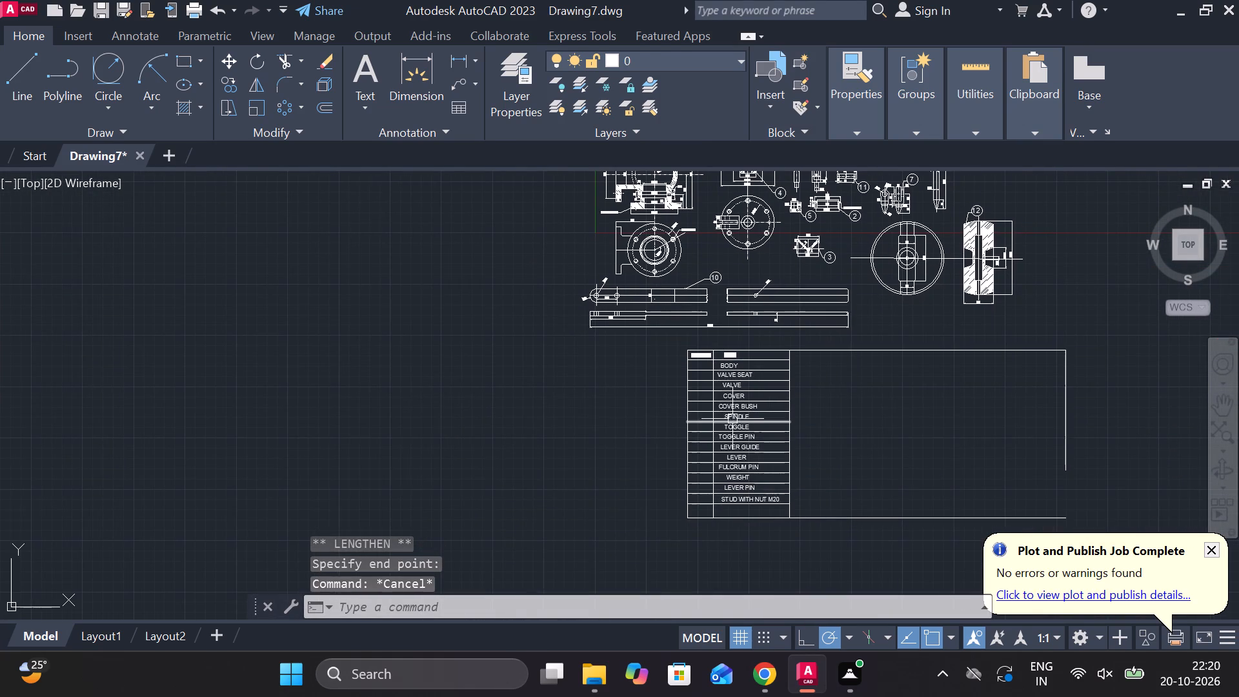
pyautogui.scroll(3, 738, 419)
pyautogui.click(736, 385)
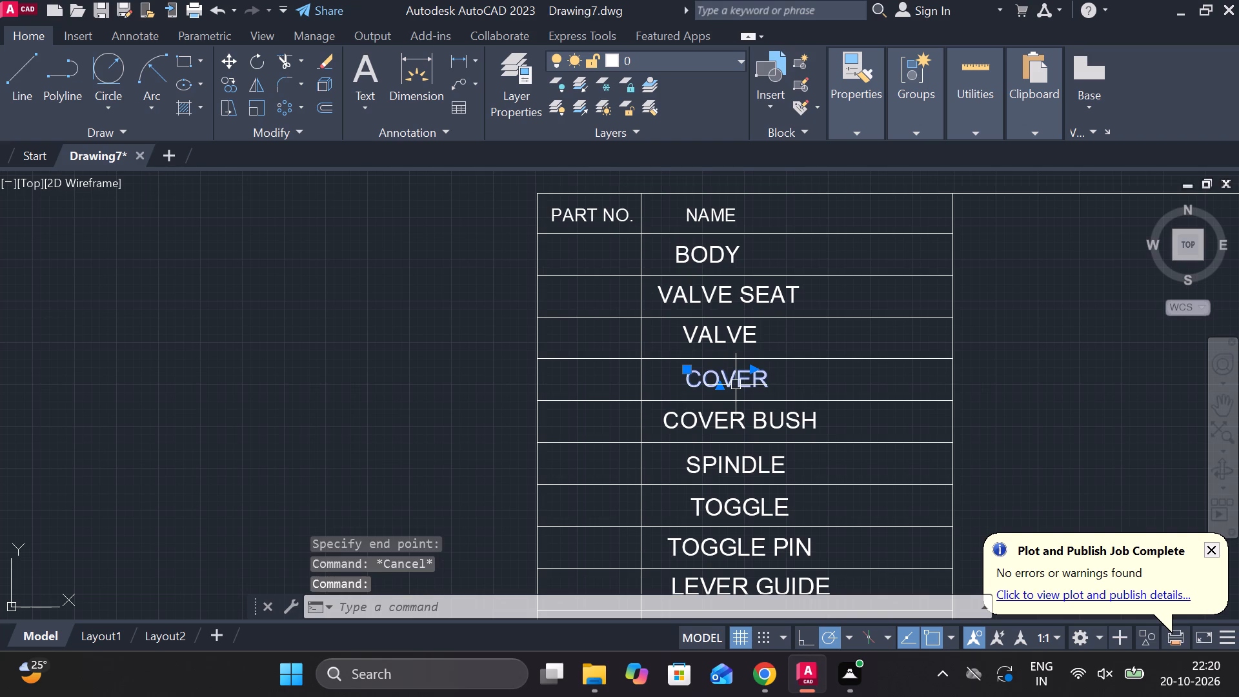
pyautogui.press('Escape')
pyautogui.doubleClick(722, 379)
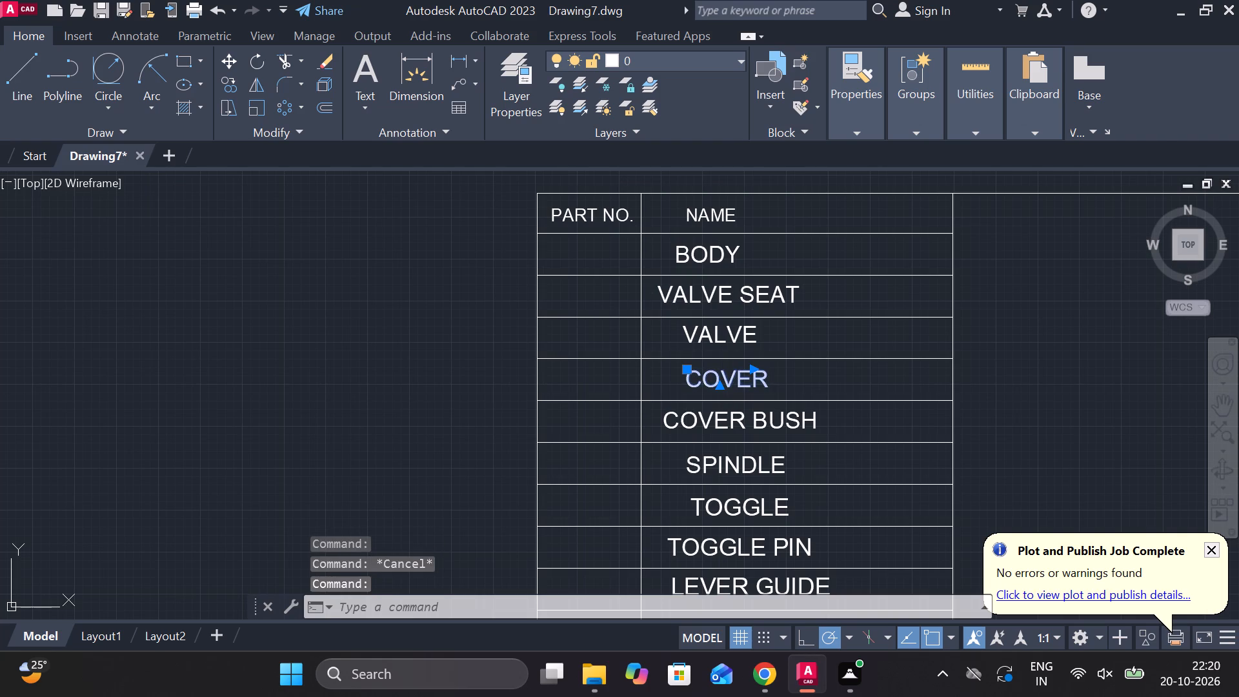
pyautogui.press('Escape')
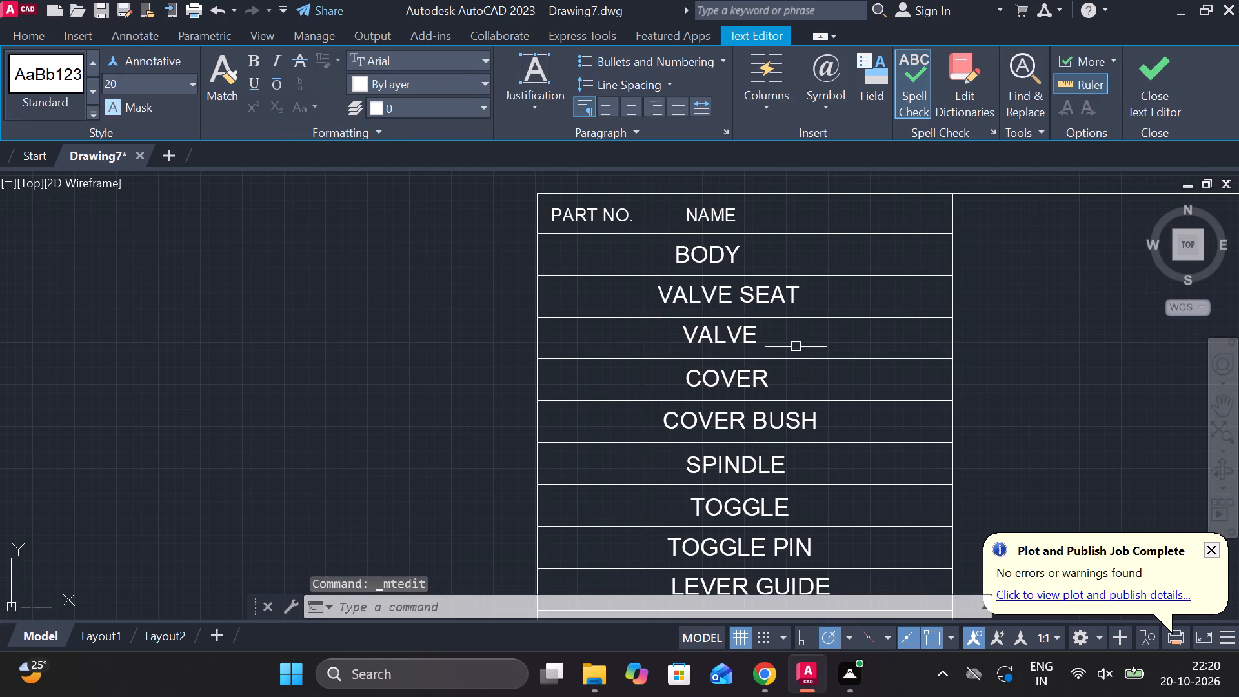
# Set the text height of the NAME heading to 20.
pyautogui.moveTo(736, 219); pyautogui.dragTo(805, 263, button='middle')
pyautogui.scroll(2, 793, 265)
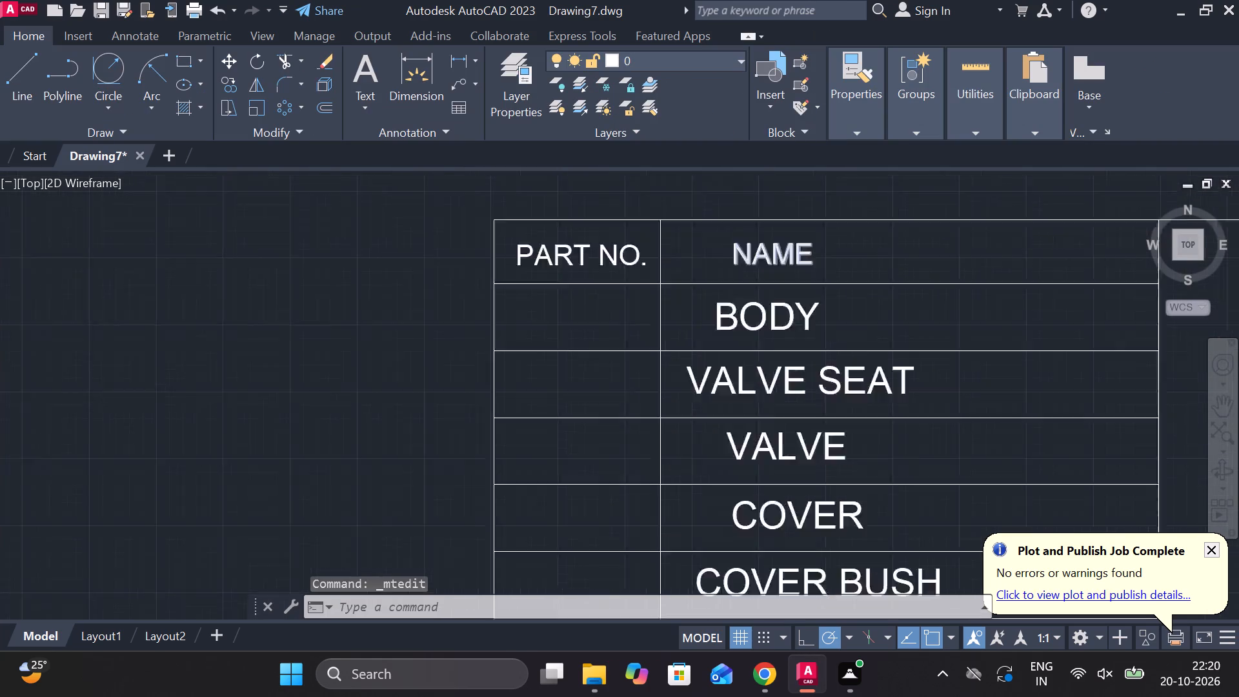
pyautogui.scroll(1, 793, 263)
pyautogui.doubleClick(790, 252)
pyautogui.moveTo(854, 248); pyautogui.dragTo(816, 247)
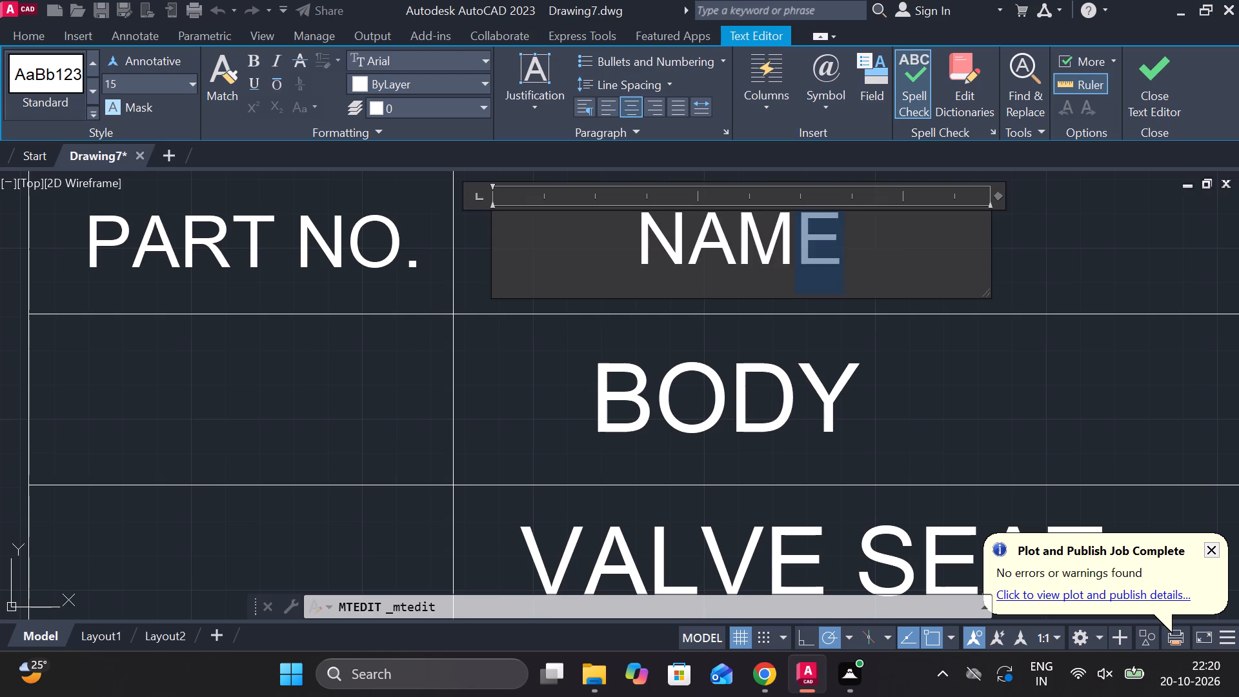
pyautogui.moveTo(816, 247); pyautogui.dragTo(638, 245)
pyautogui.click(139, 84)
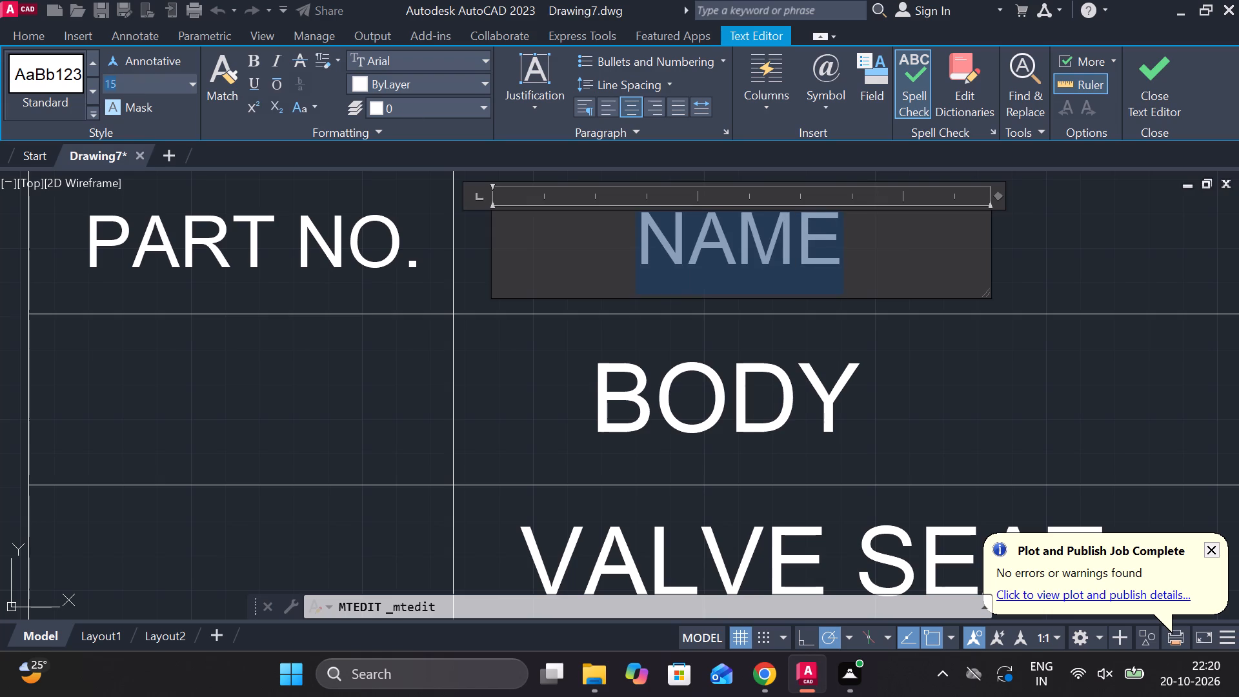
pyautogui.write('20')
pyautogui.press('Return')
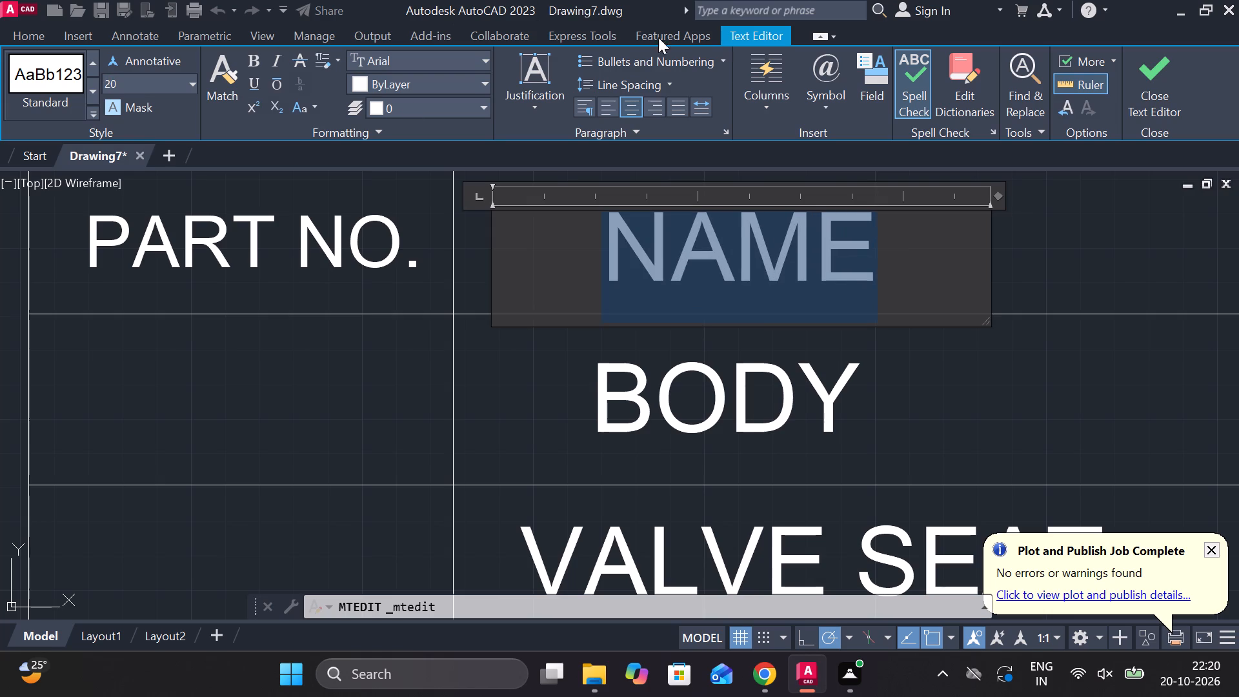
pyautogui.click(1172, 75)
pyautogui.scroll(-2, 508, 248)
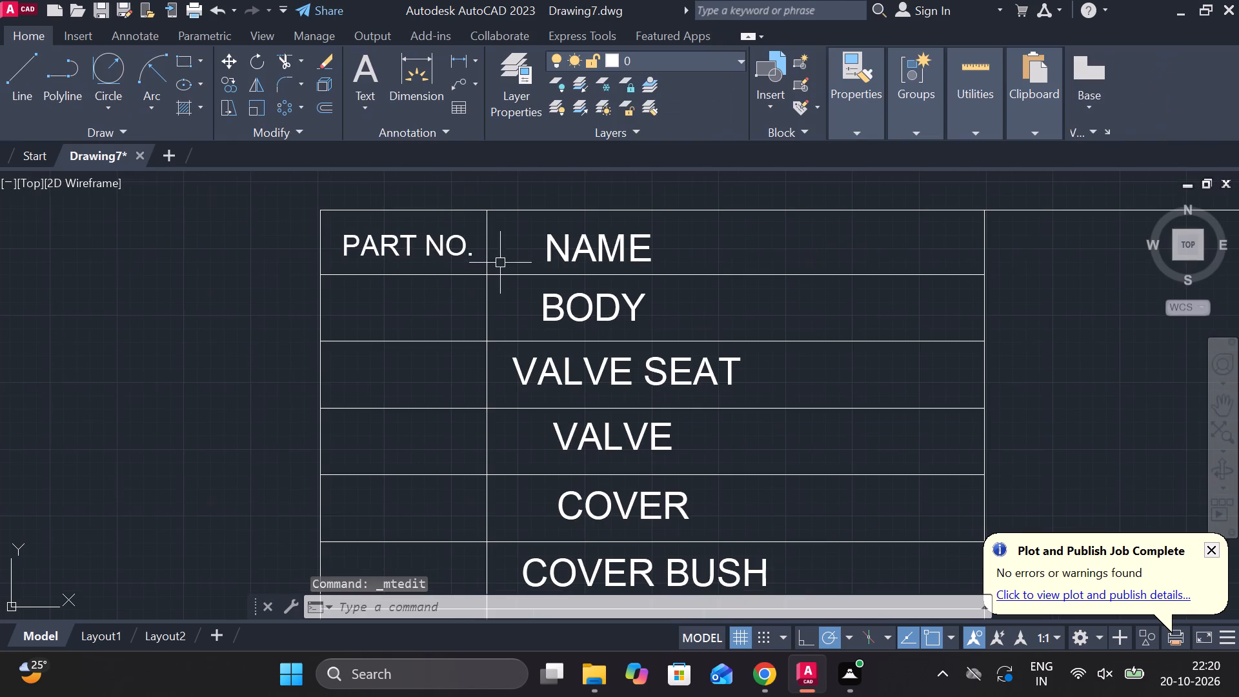
pyautogui.click(578, 240)
pyautogui.doubleClick(583, 255)
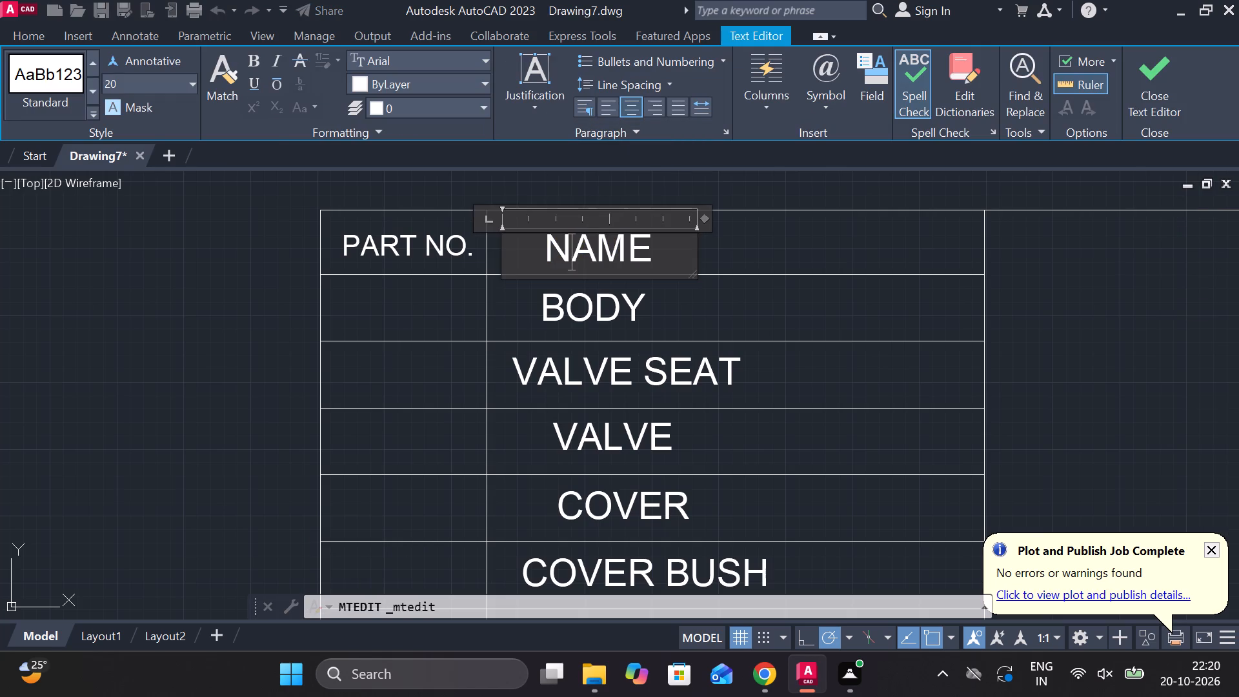
pyautogui.press('Escape')
# Set the text height of the PART NO. heading to 20.
pyautogui.doubleClick(372, 240)
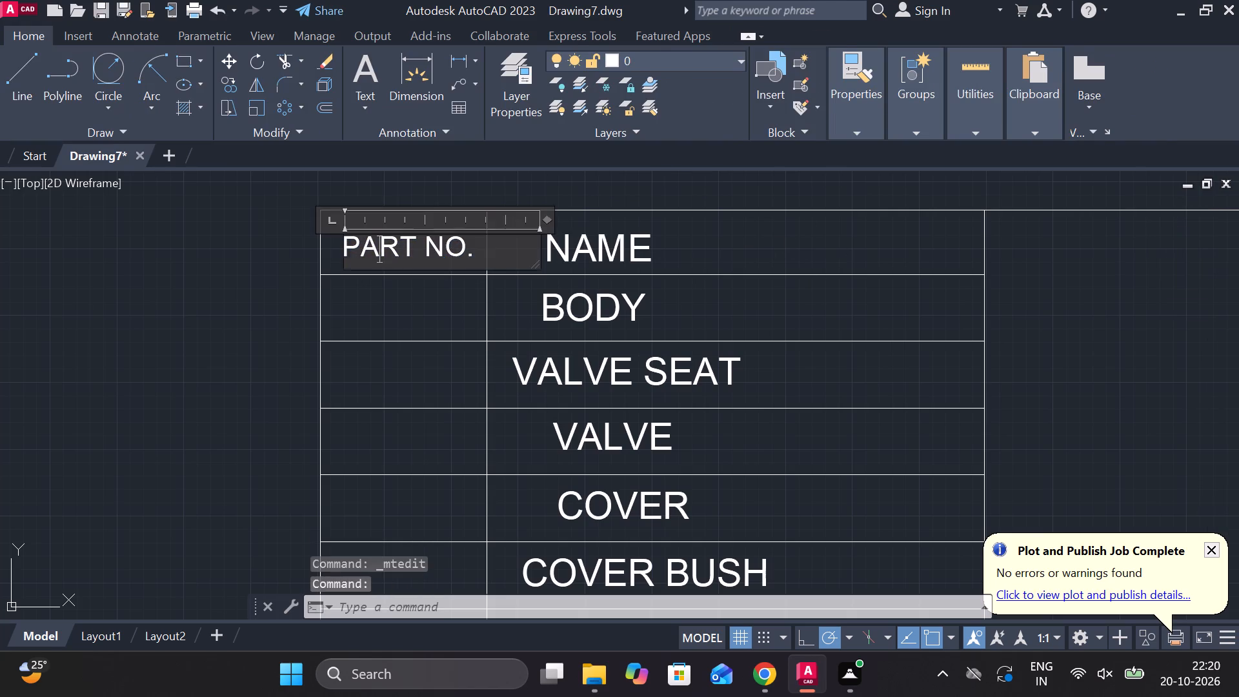
pyautogui.moveTo(474, 250); pyautogui.dragTo(335, 251)
pyautogui.click(151, 83)
pyautogui.write('20')
pyautogui.press('Return')
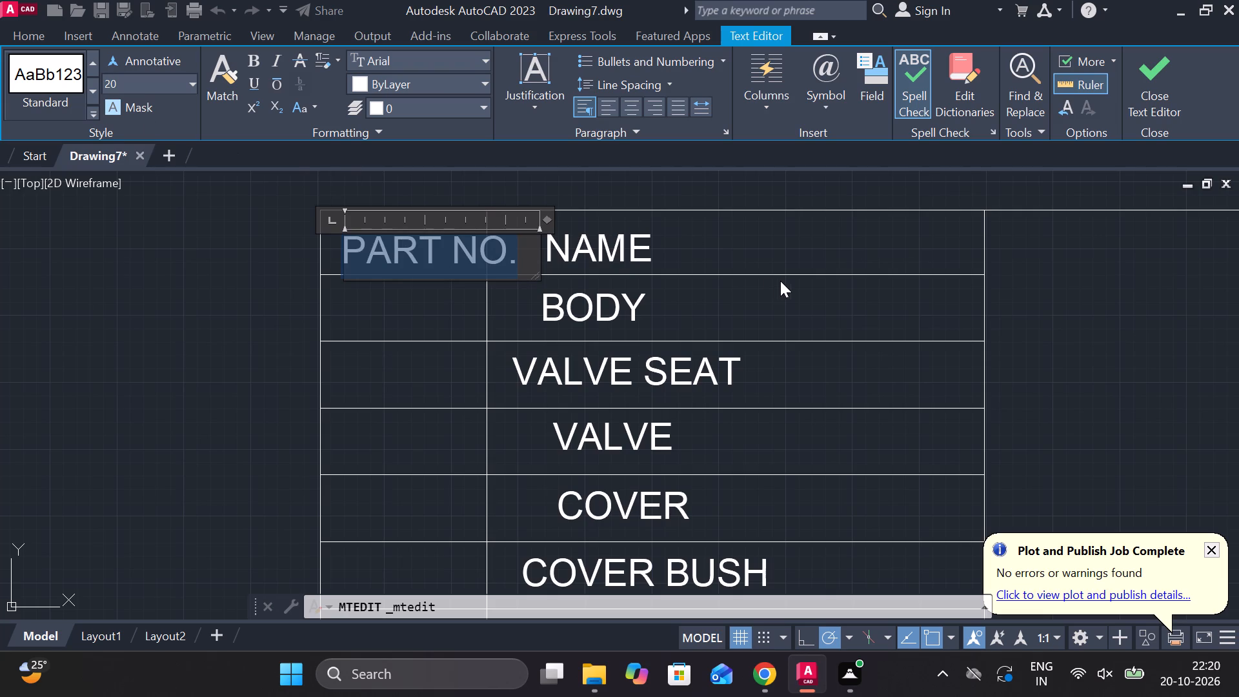
pyautogui.click(1133, 94)
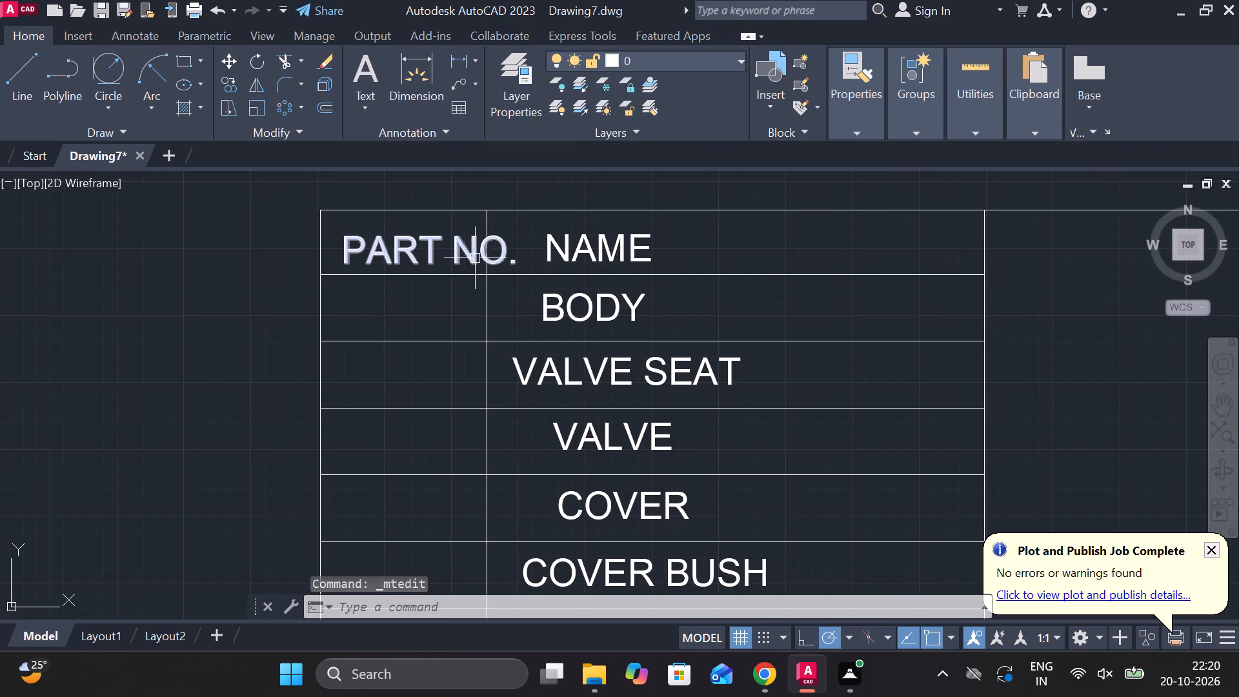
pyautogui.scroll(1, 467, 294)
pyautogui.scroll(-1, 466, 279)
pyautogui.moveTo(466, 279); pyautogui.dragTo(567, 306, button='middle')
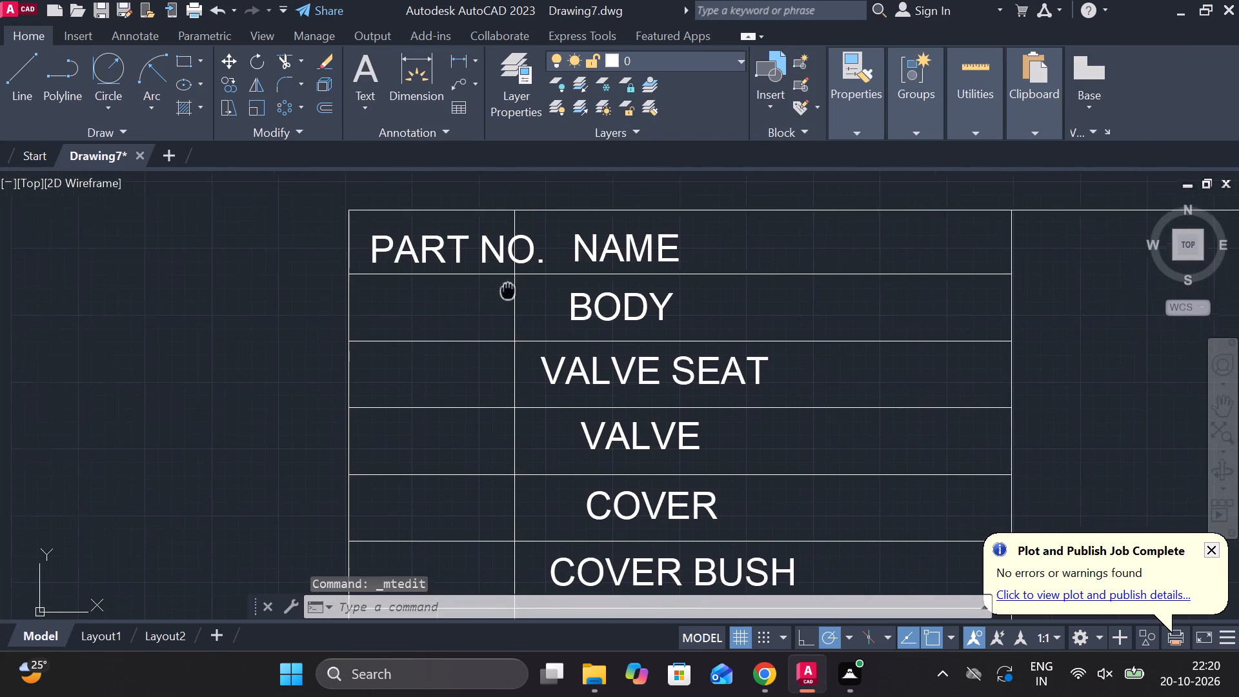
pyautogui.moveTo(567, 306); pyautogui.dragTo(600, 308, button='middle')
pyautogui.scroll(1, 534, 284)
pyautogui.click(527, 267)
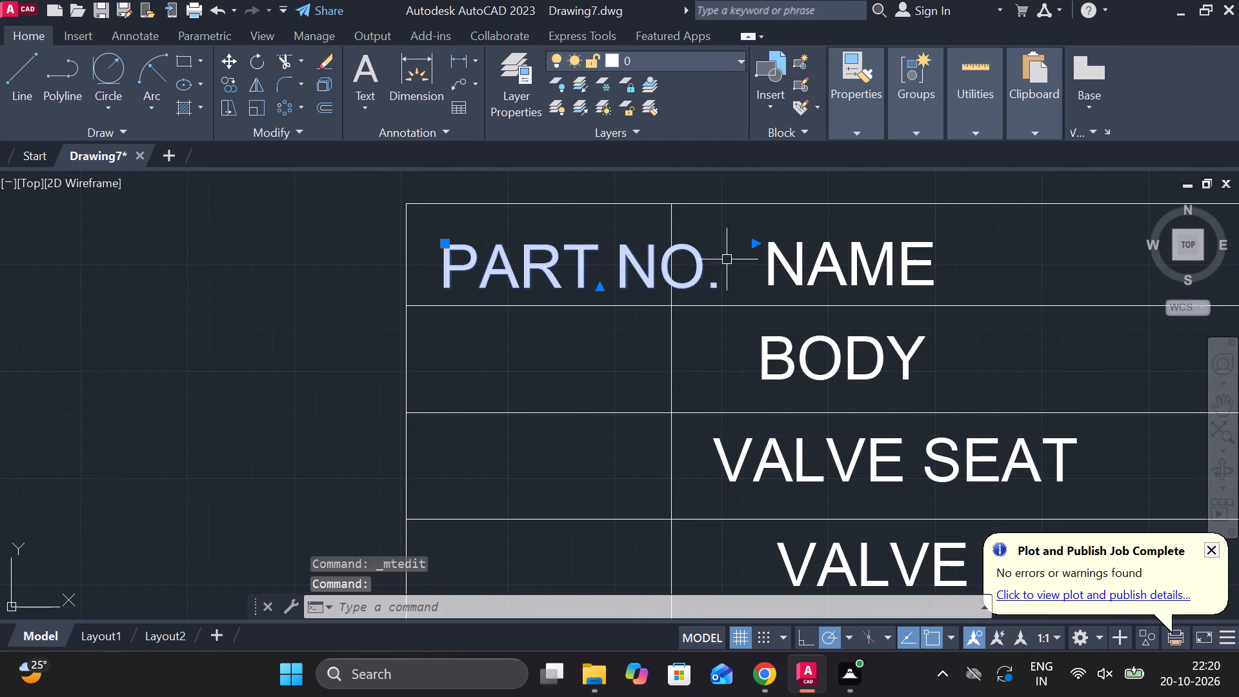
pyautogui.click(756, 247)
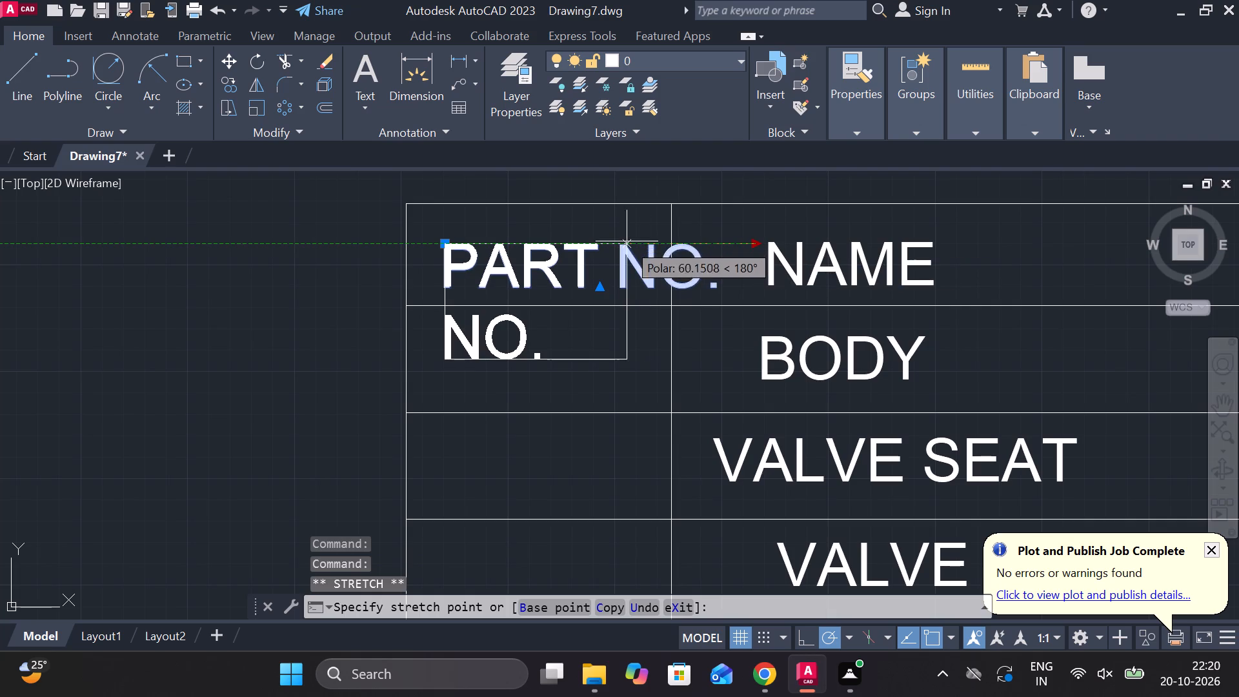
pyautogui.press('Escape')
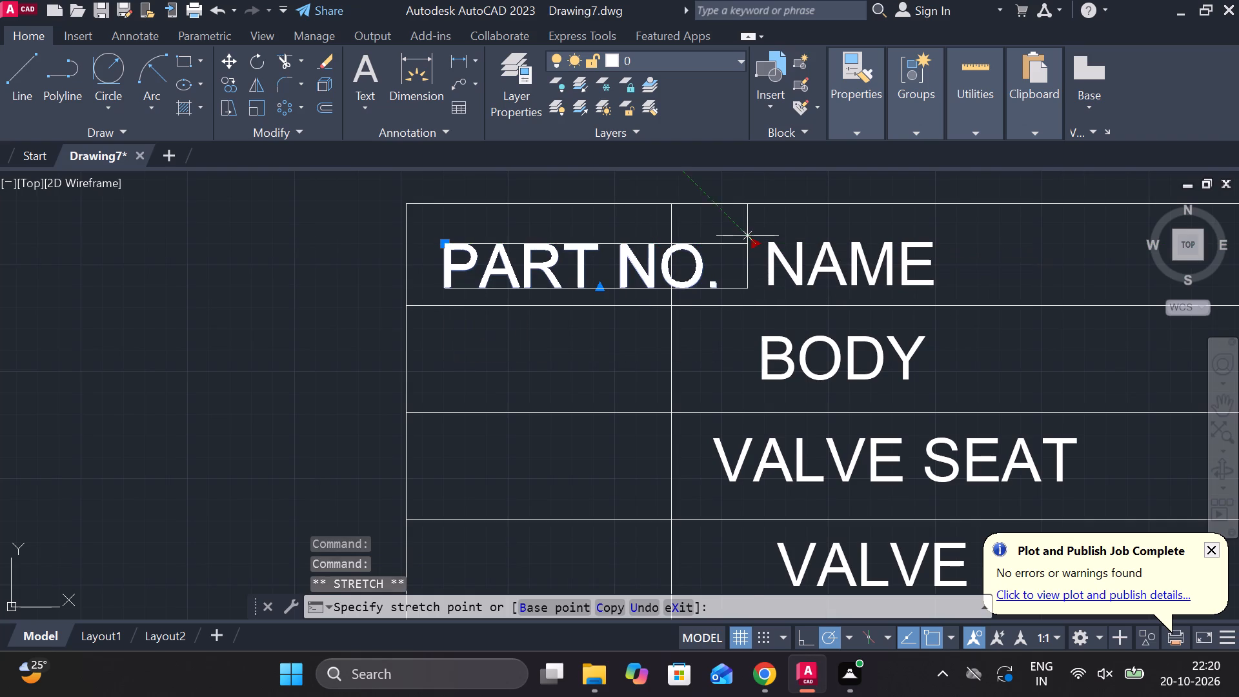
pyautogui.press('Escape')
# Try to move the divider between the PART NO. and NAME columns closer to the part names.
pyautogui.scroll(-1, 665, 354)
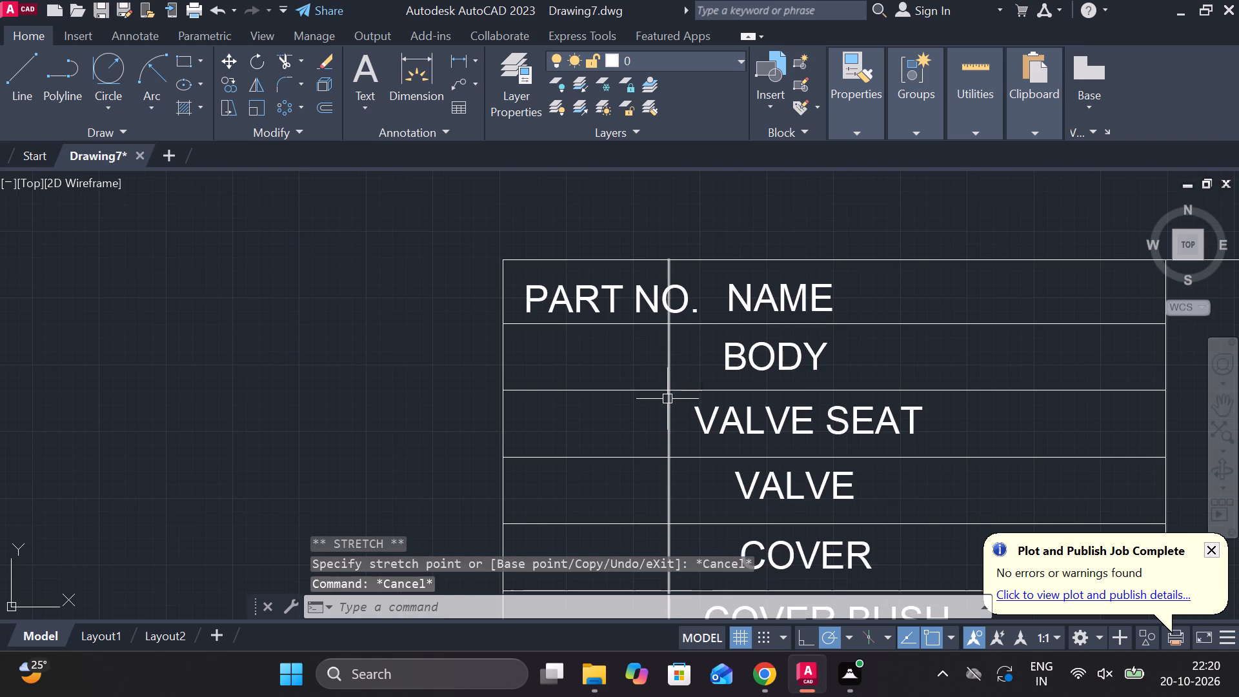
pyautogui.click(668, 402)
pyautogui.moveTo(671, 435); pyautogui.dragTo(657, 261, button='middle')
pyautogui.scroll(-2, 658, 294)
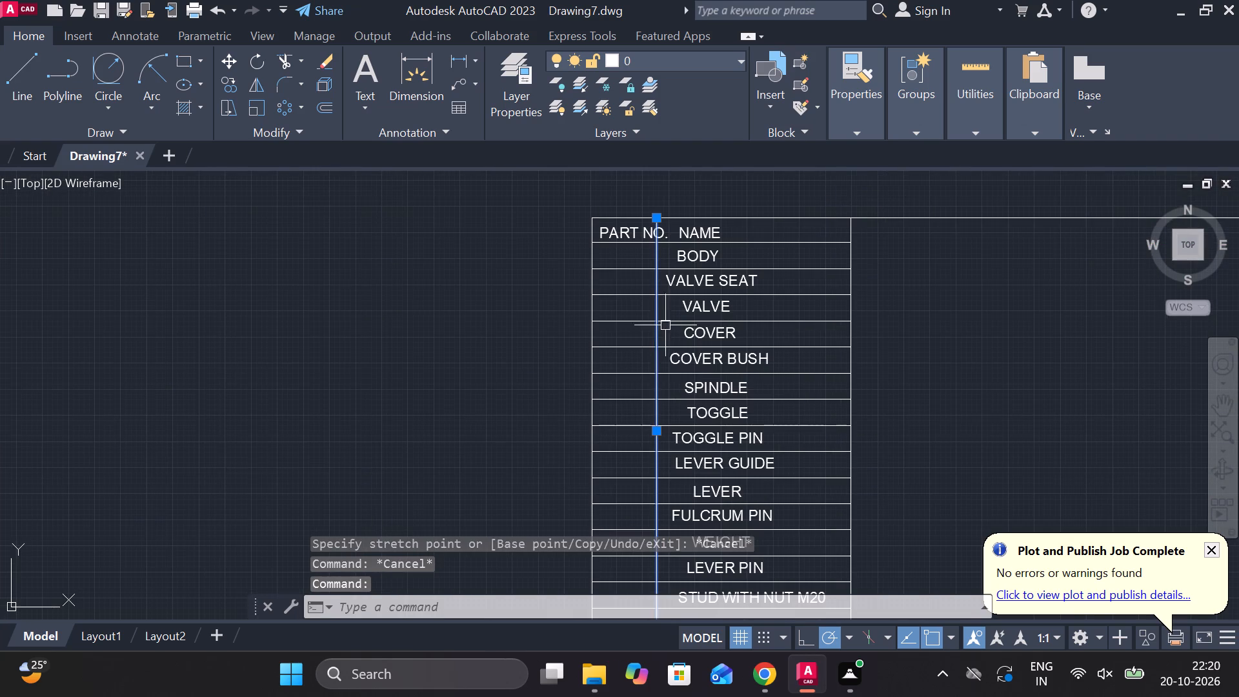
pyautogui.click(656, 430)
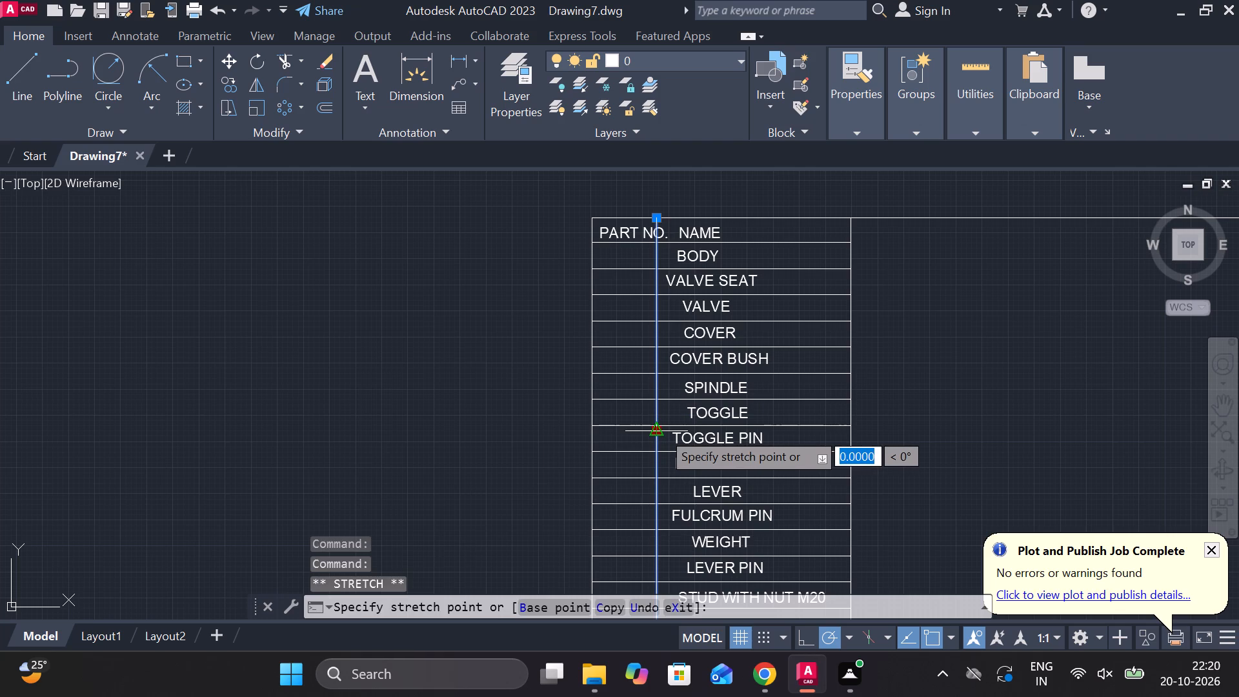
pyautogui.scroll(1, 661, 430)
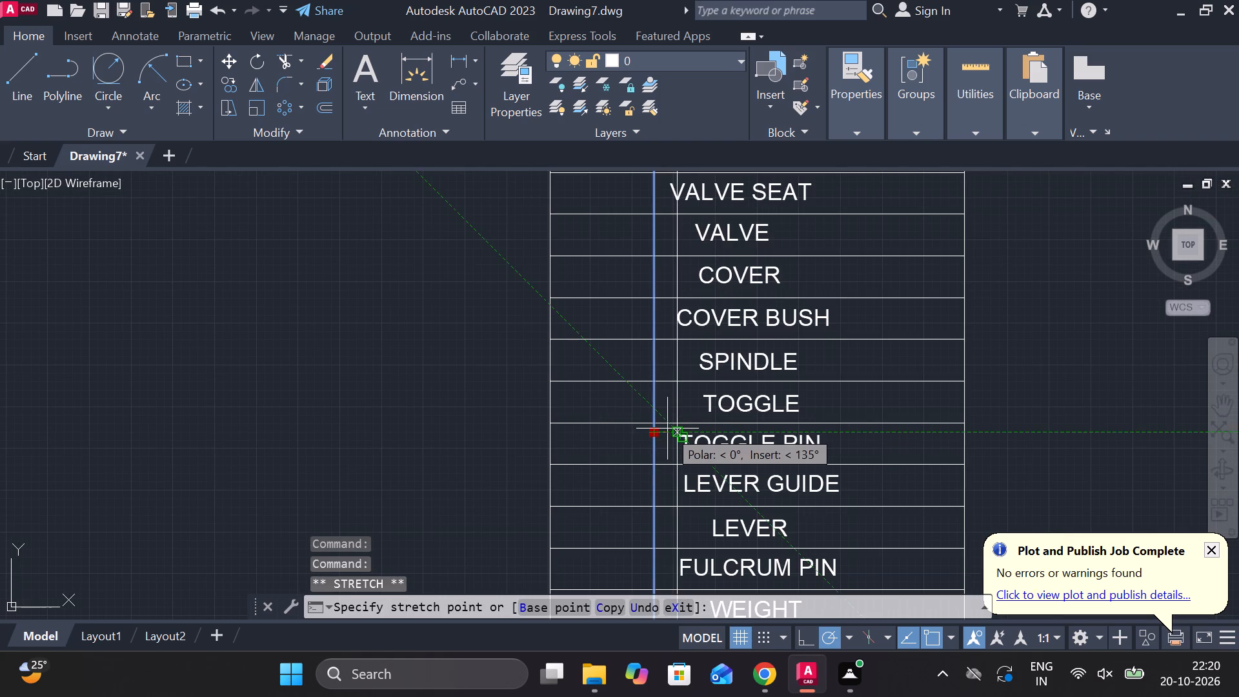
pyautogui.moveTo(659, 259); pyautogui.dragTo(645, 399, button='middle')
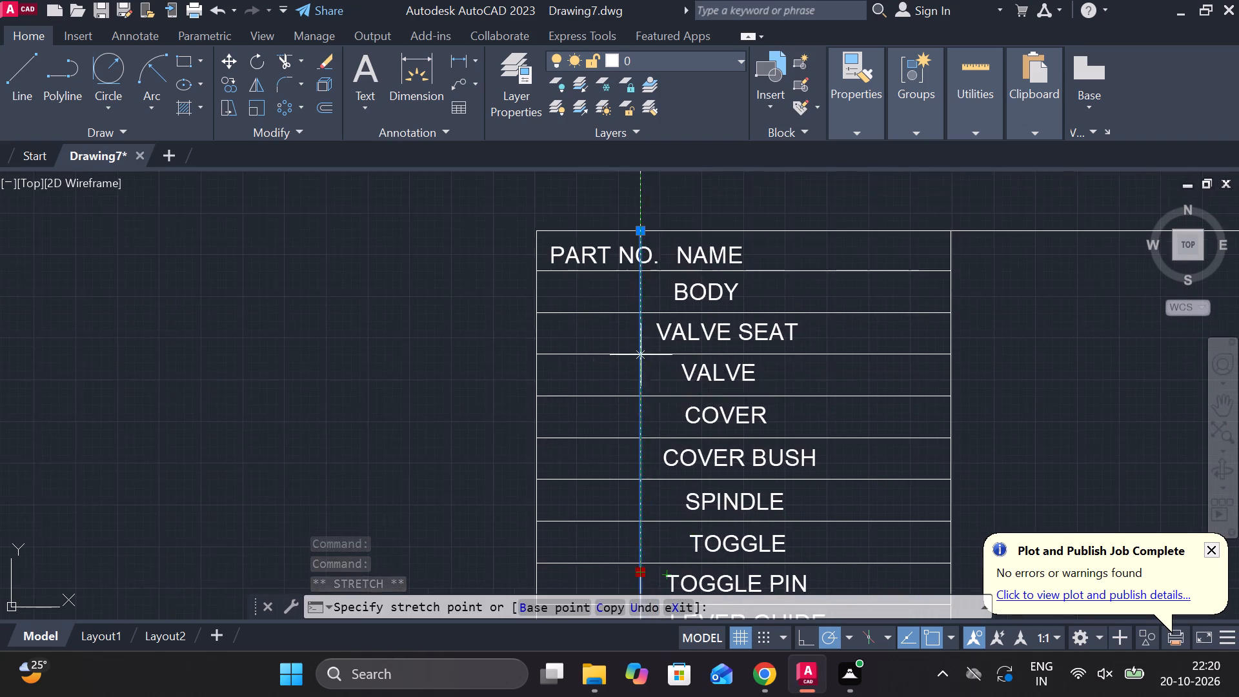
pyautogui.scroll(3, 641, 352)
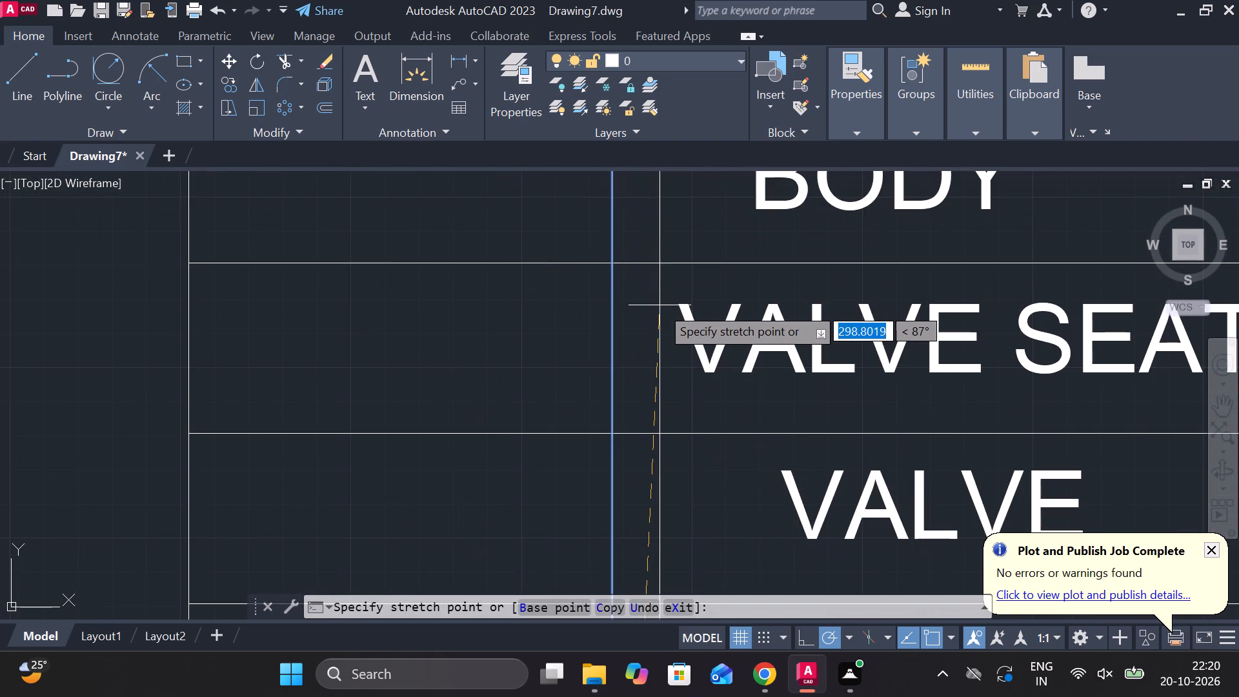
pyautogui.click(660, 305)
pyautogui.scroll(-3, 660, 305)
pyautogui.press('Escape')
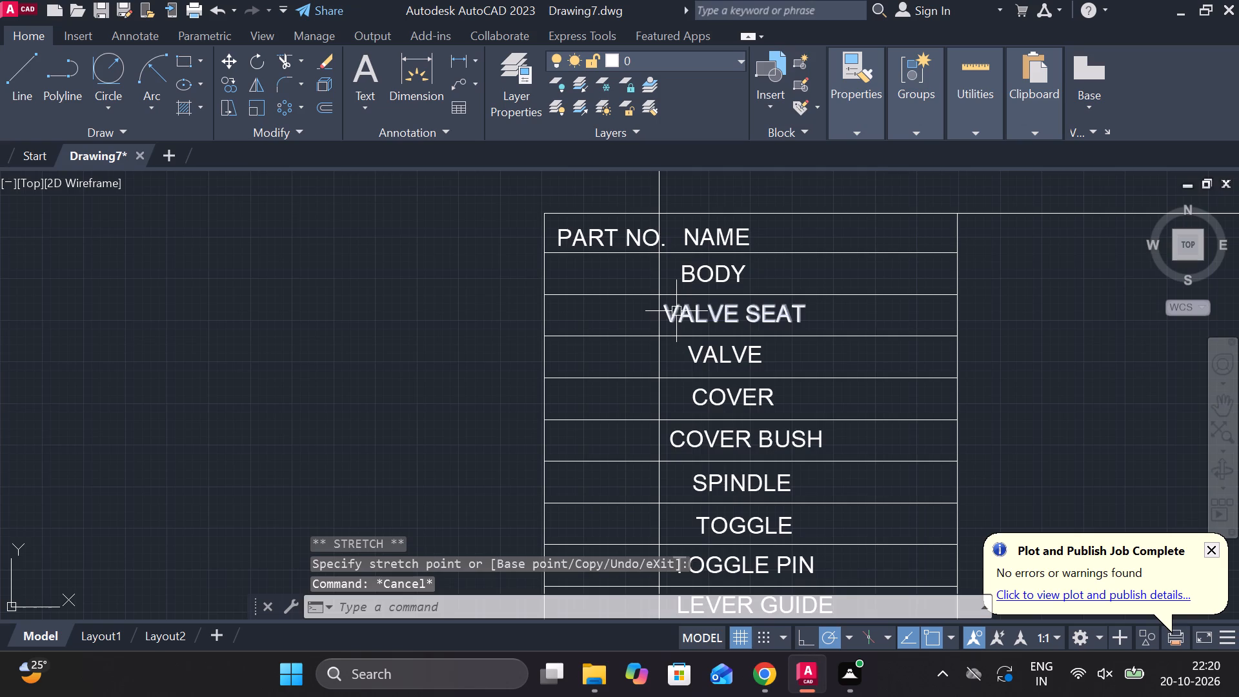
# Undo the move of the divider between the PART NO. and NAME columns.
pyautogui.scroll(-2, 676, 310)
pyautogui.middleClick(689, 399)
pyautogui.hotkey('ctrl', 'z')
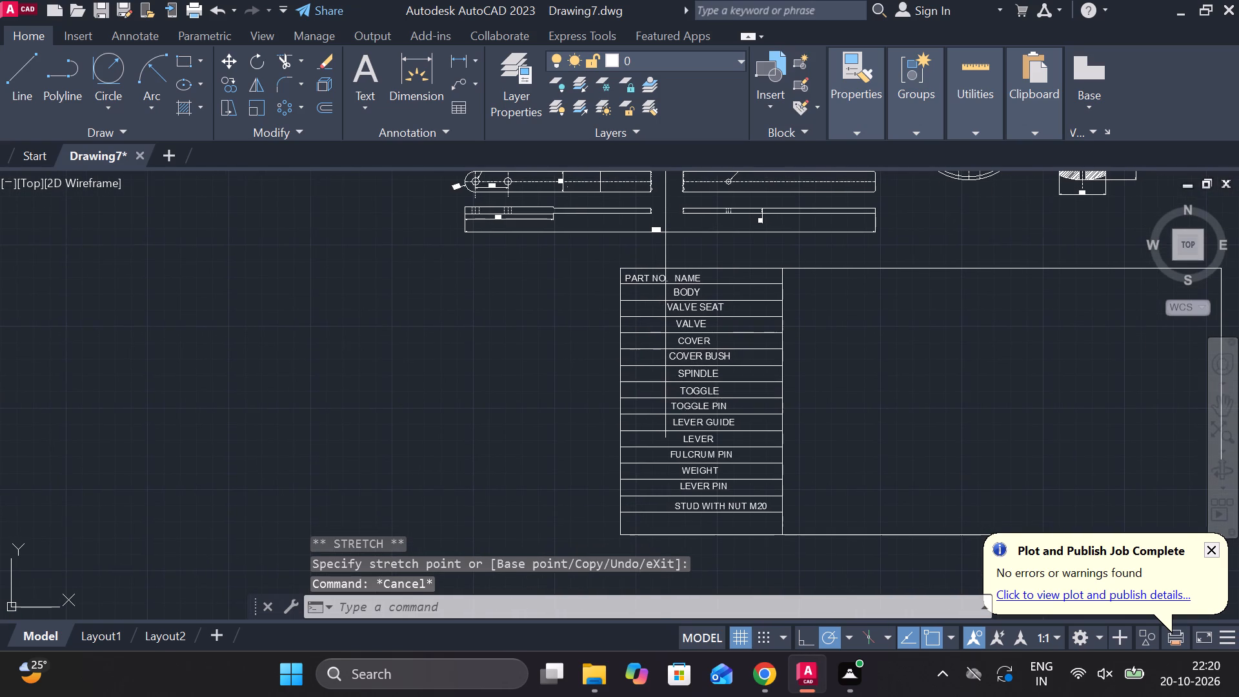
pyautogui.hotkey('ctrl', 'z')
# Narrow the text frame of the PART NO. heading to a width of about 132.
pyautogui.scroll(-2, 682, 381)
pyautogui.scroll(1, 640, 313)
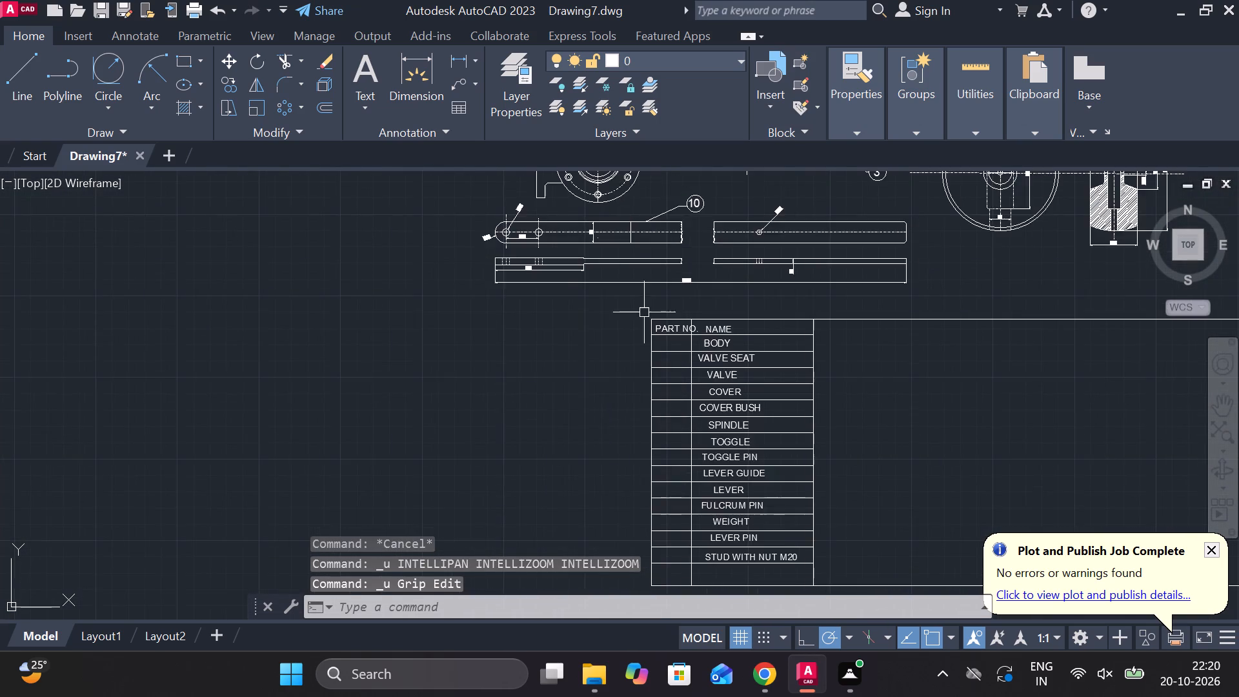
pyautogui.scroll(2, 645, 312)
pyautogui.scroll(1, 699, 398)
pyautogui.moveTo(699, 398); pyautogui.dragTo(671, 463, button='middle')
pyautogui.doubleClick(665, 384)
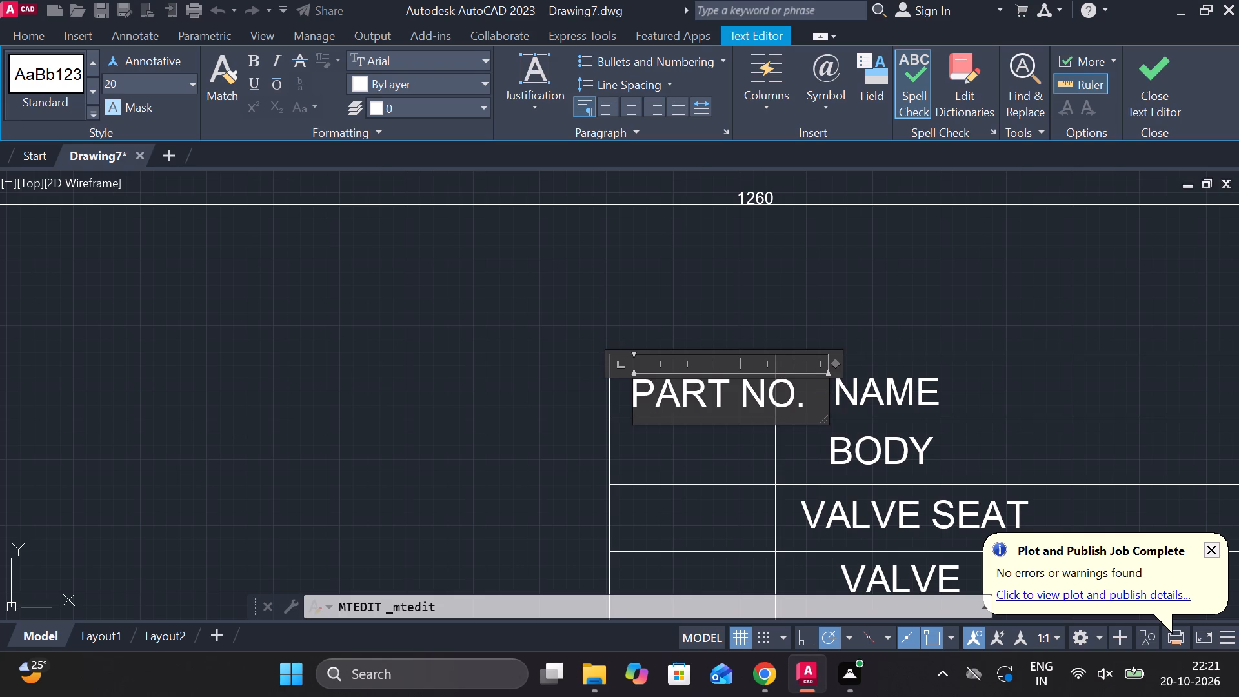
pyautogui.moveTo(825, 393); pyautogui.dragTo(809, 394)
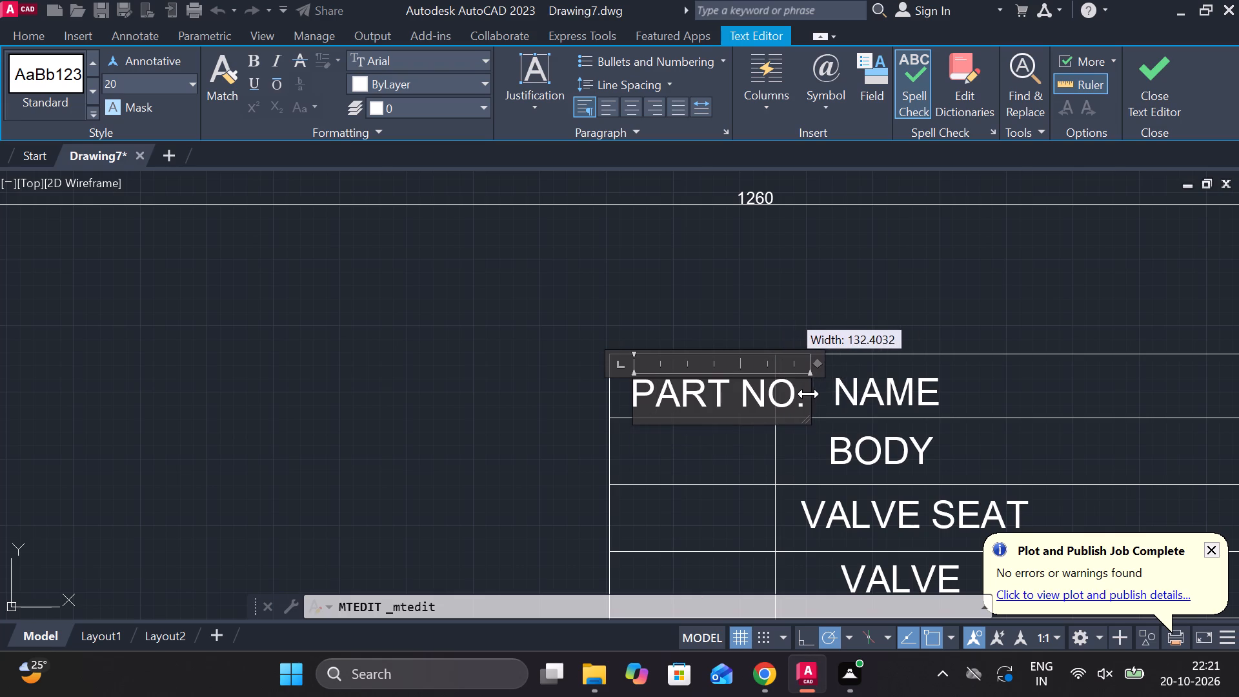
pyautogui.moveTo(809, 394); pyautogui.dragTo(808, 398)
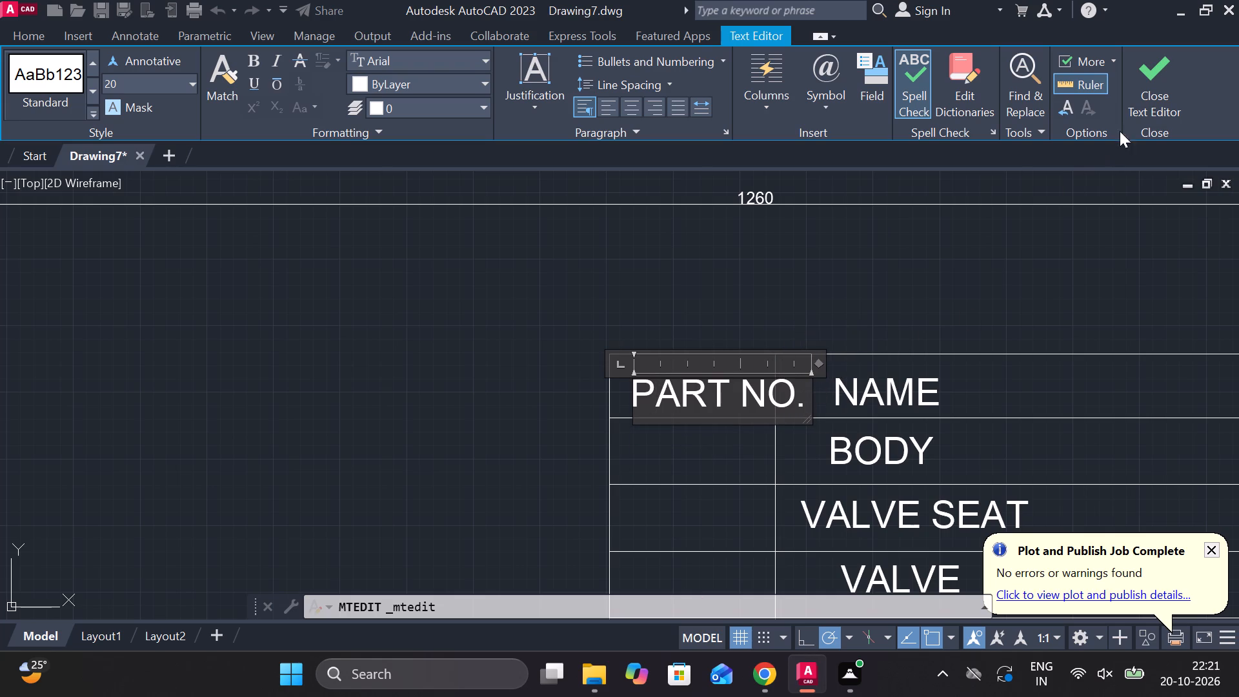
pyautogui.click(1143, 84)
# Move the PART NO. heading about 18 units horizontally so it starts on the table's outer left border.
pyautogui.click(720, 398)
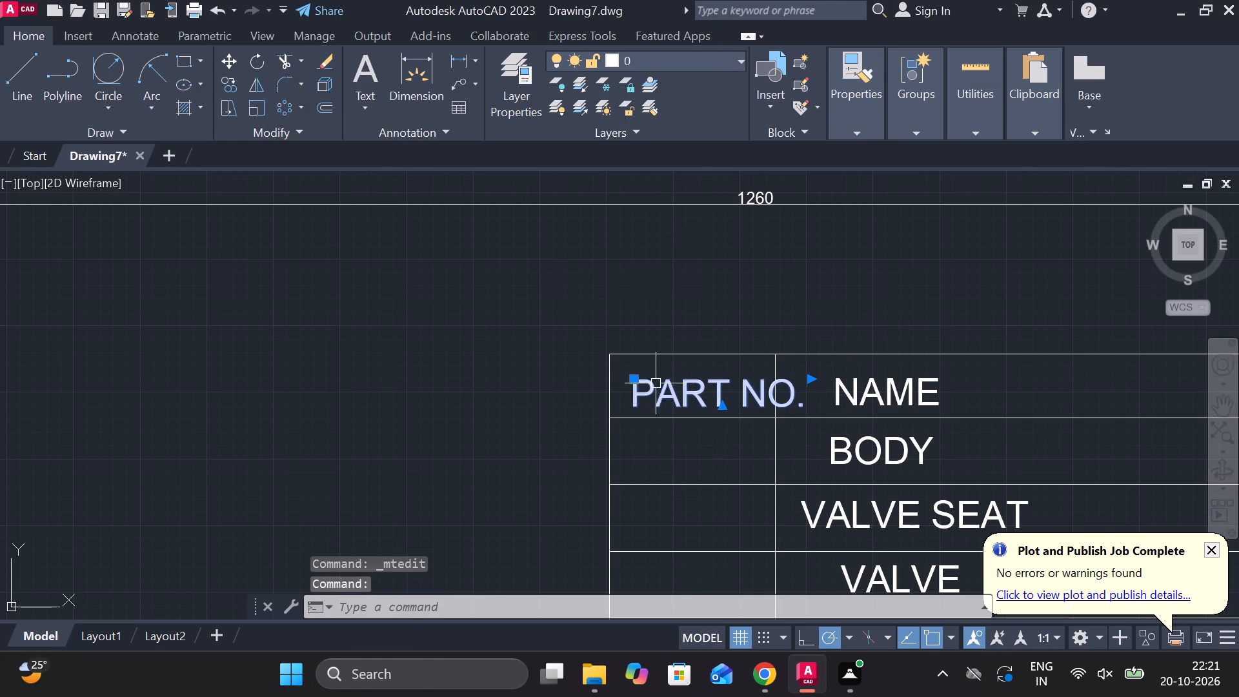
pyautogui.click(635, 377)
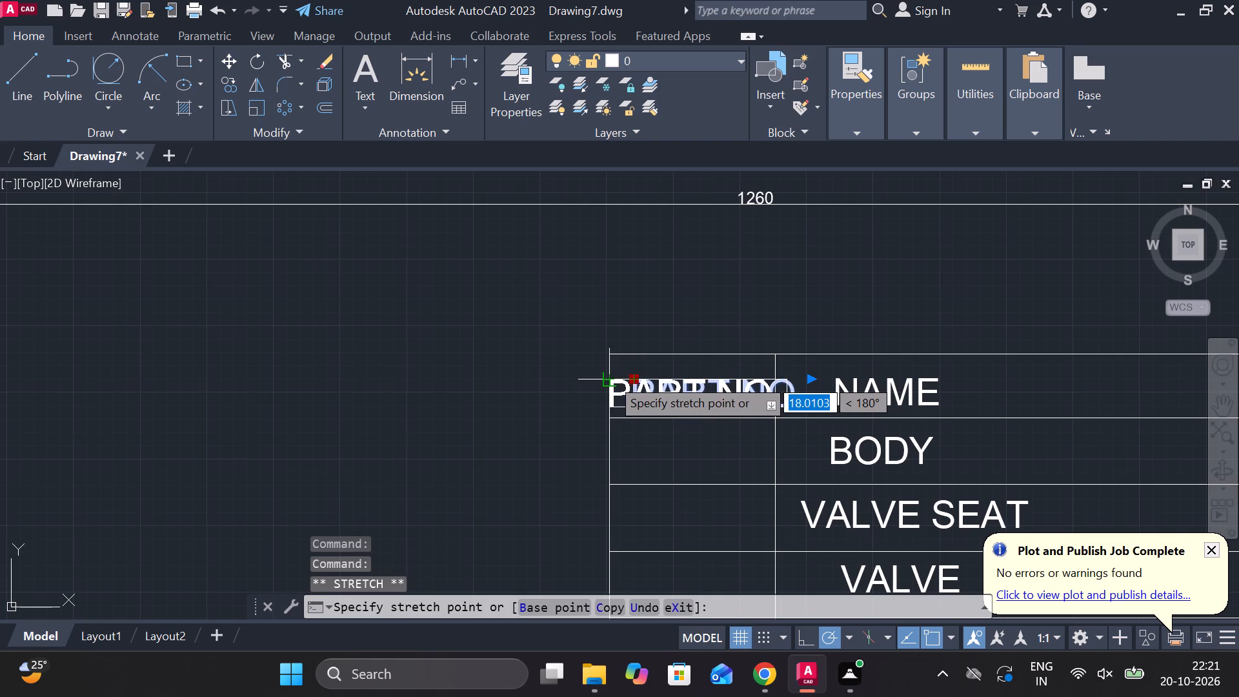
pyautogui.click(610, 377)
pyautogui.scroll(2, 621, 383)
pyautogui.press('`')
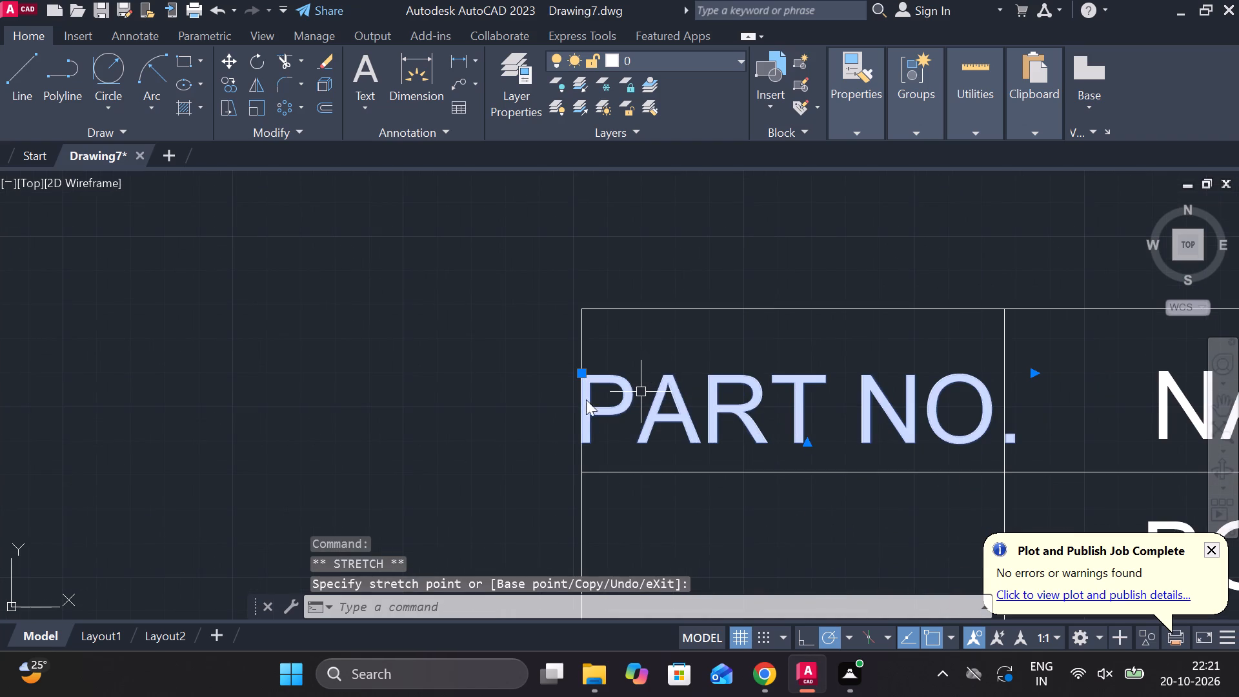
pyautogui.press('Escape')
pyautogui.click(623, 376)
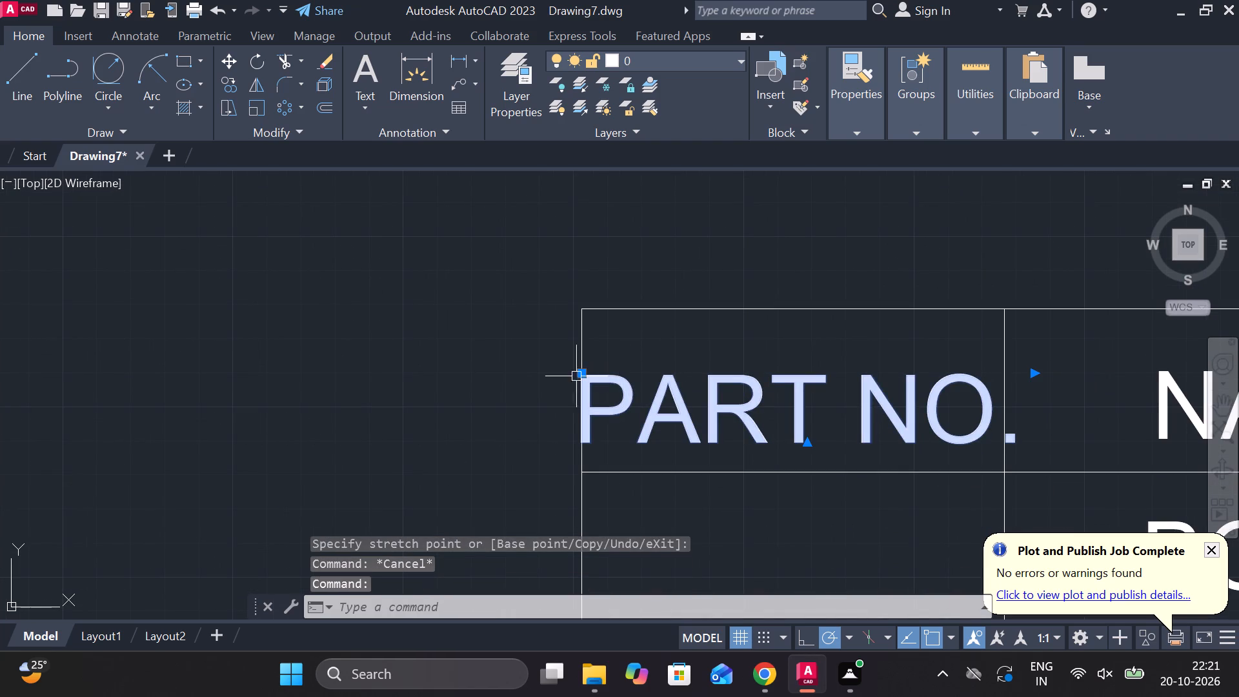
pyautogui.click(578, 374)
pyautogui.click(590, 371)
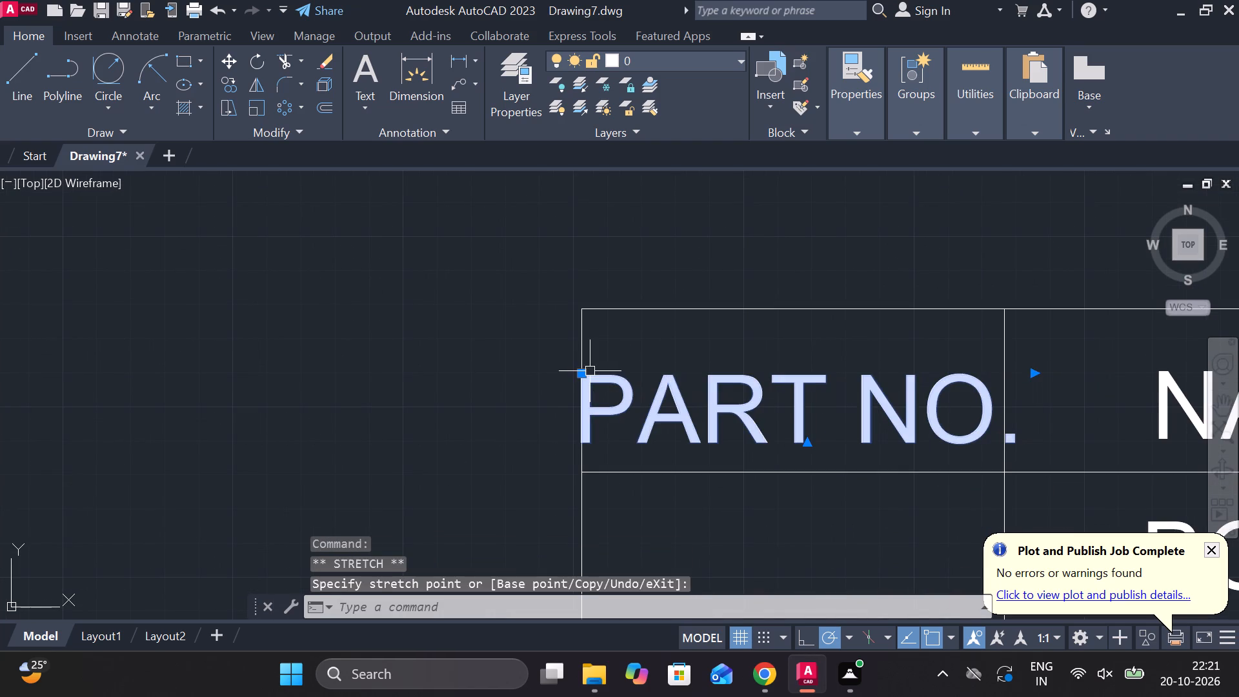
pyautogui.press('Escape')
# Move the divider between the PART NO. and NAME columns about 20 units toward the part names.
pyautogui.scroll(-2, 809, 410)
pyautogui.moveTo(831, 450); pyautogui.dragTo(660, 342, button='middle')
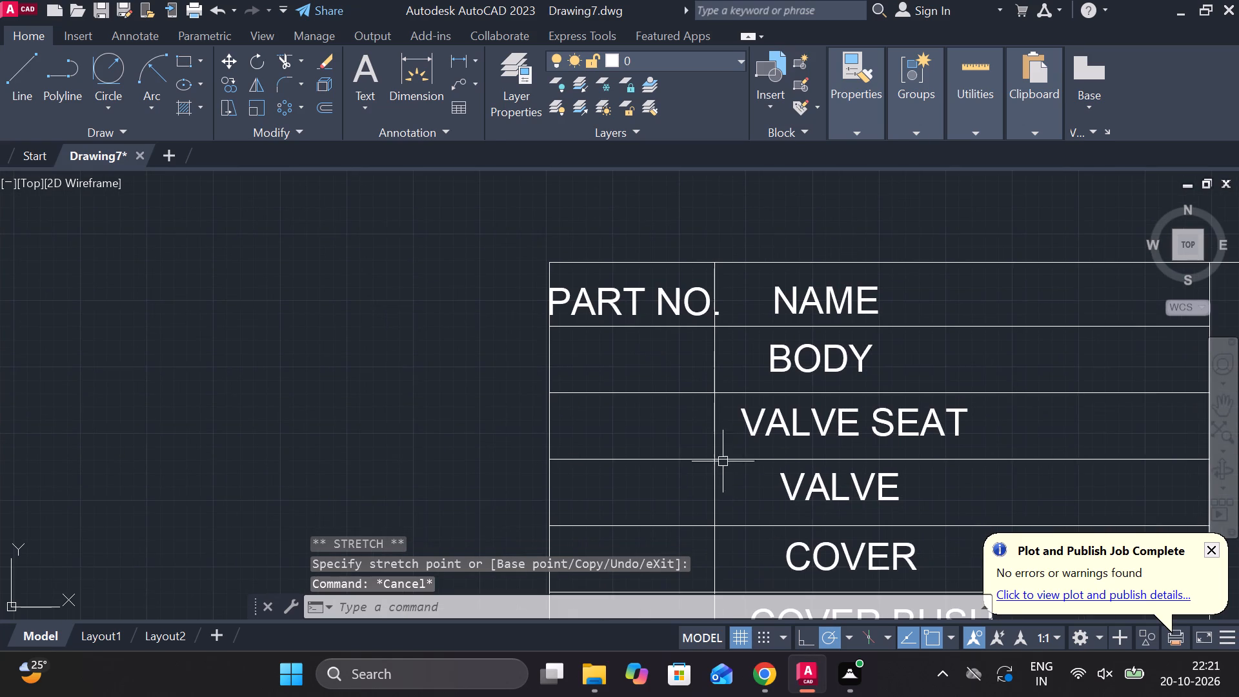
pyautogui.click(714, 441)
pyautogui.scroll(-2, 720, 450)
pyautogui.moveTo(725, 499); pyautogui.dragTo(704, 367, button='middle')
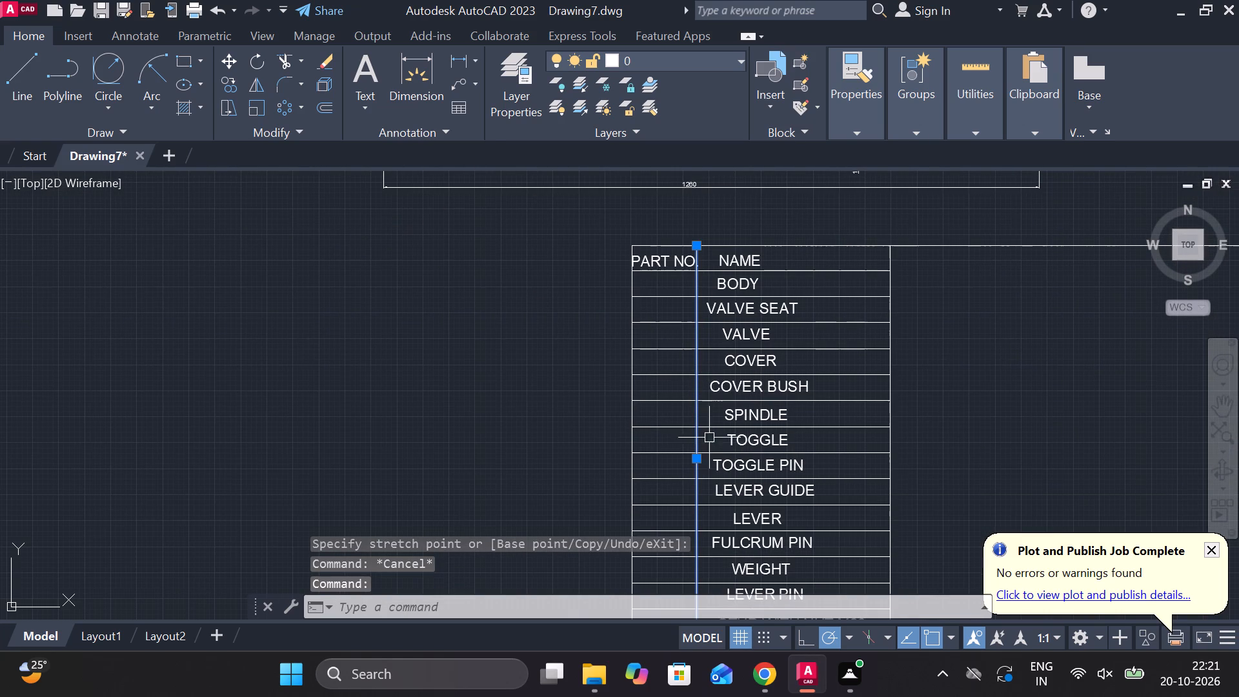
pyautogui.click(700, 460)
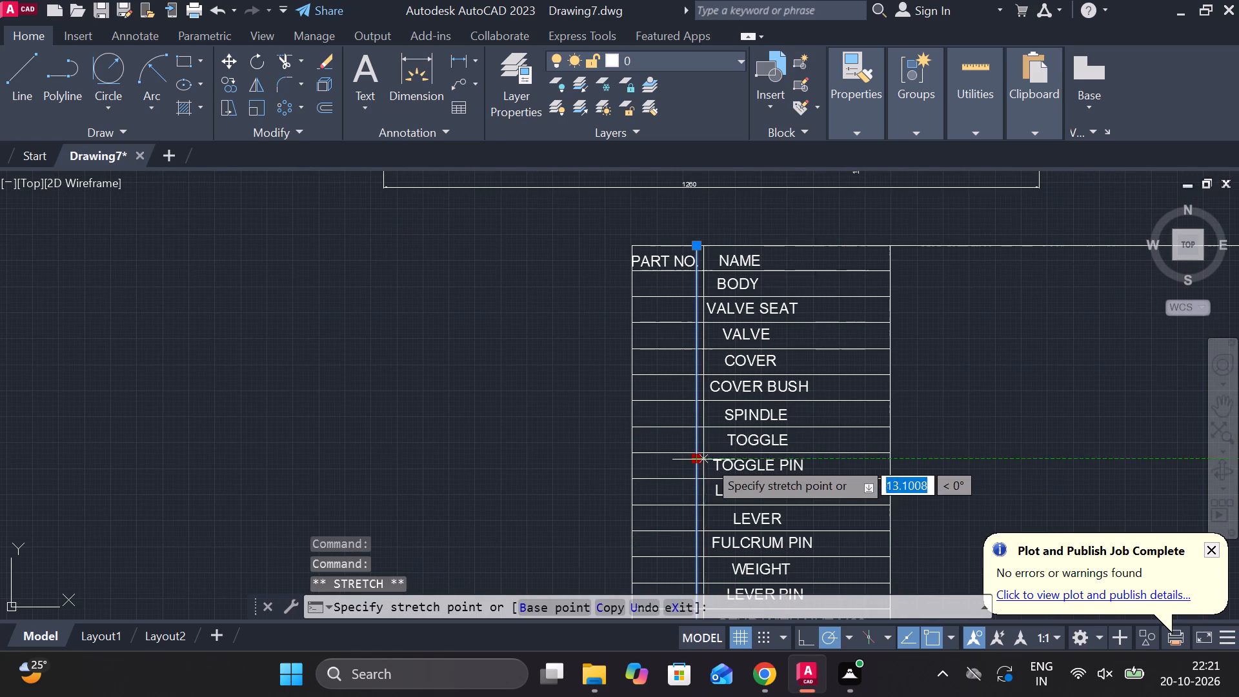
pyautogui.scroll(2, 707, 460)
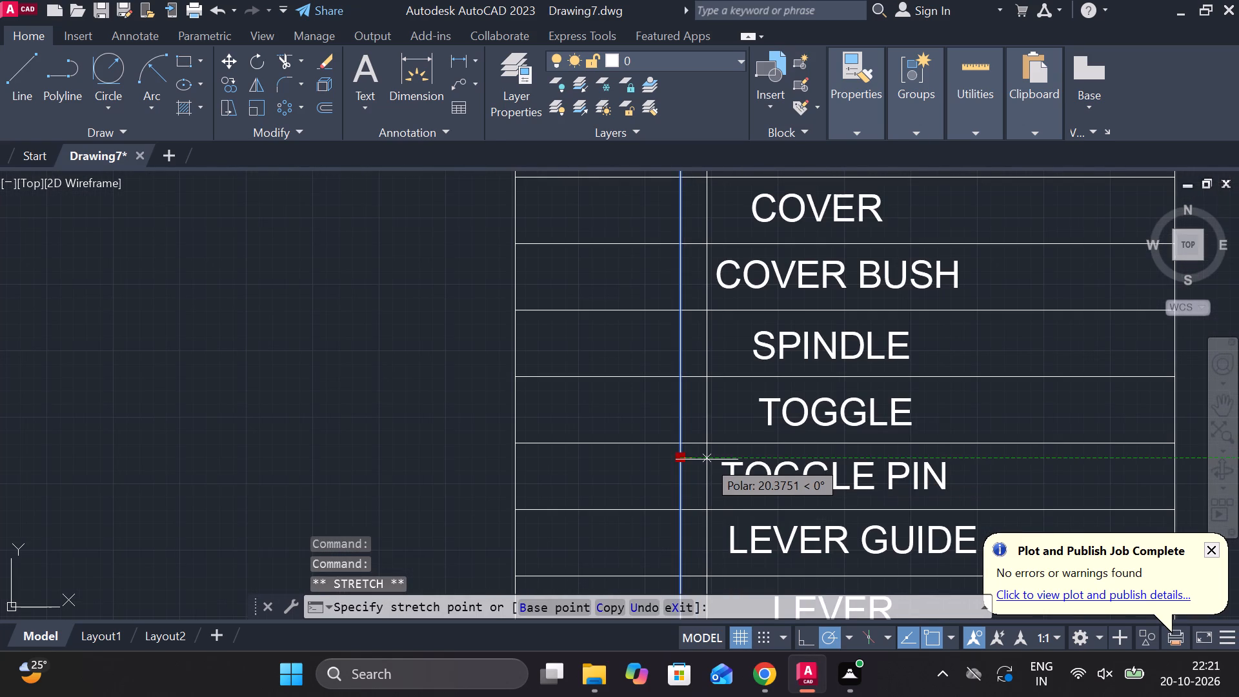
pyautogui.click(707, 460)
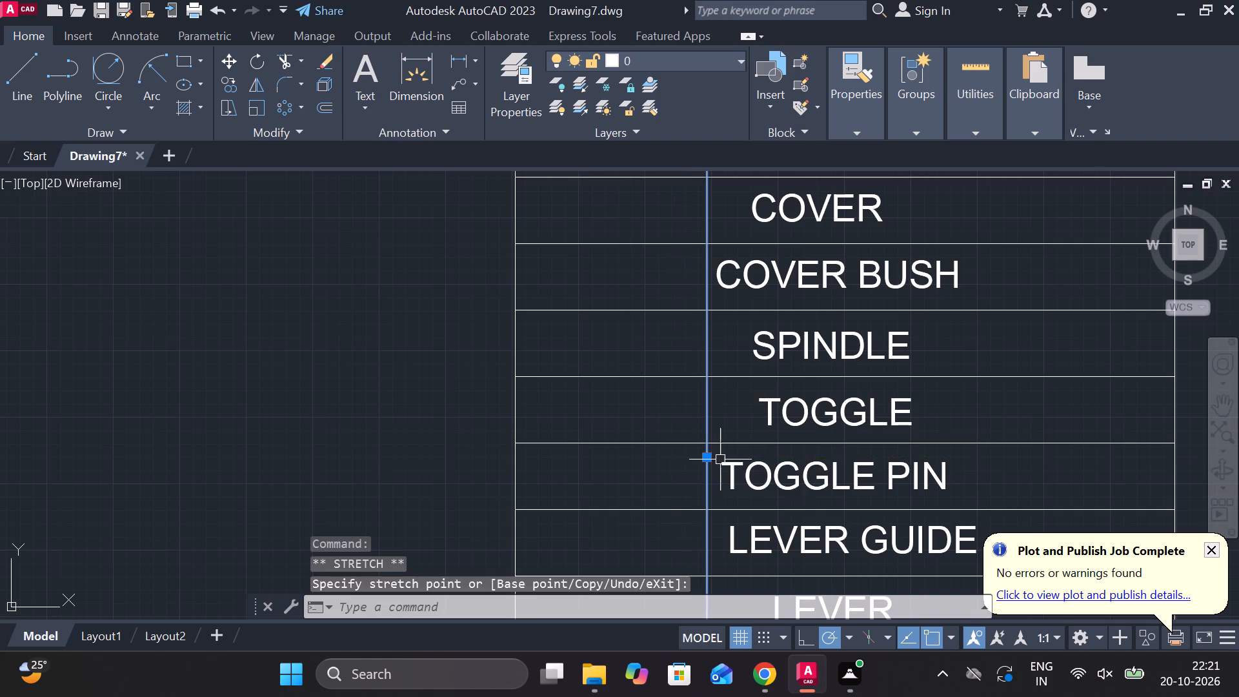
pyautogui.scroll(-2, 722, 460)
pyautogui.scroll(-1, 841, 443)
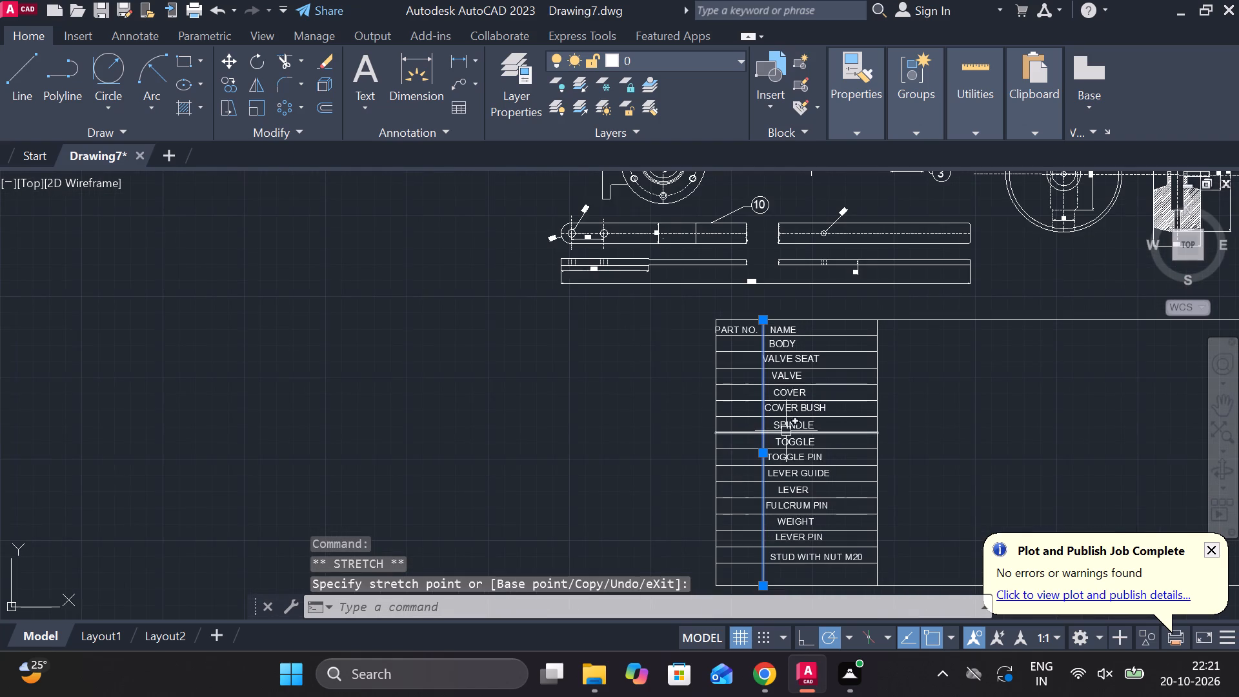
pyautogui.scroll(-1, 786, 430)
pyautogui.scroll(2, 786, 430)
pyautogui.press('Escape')
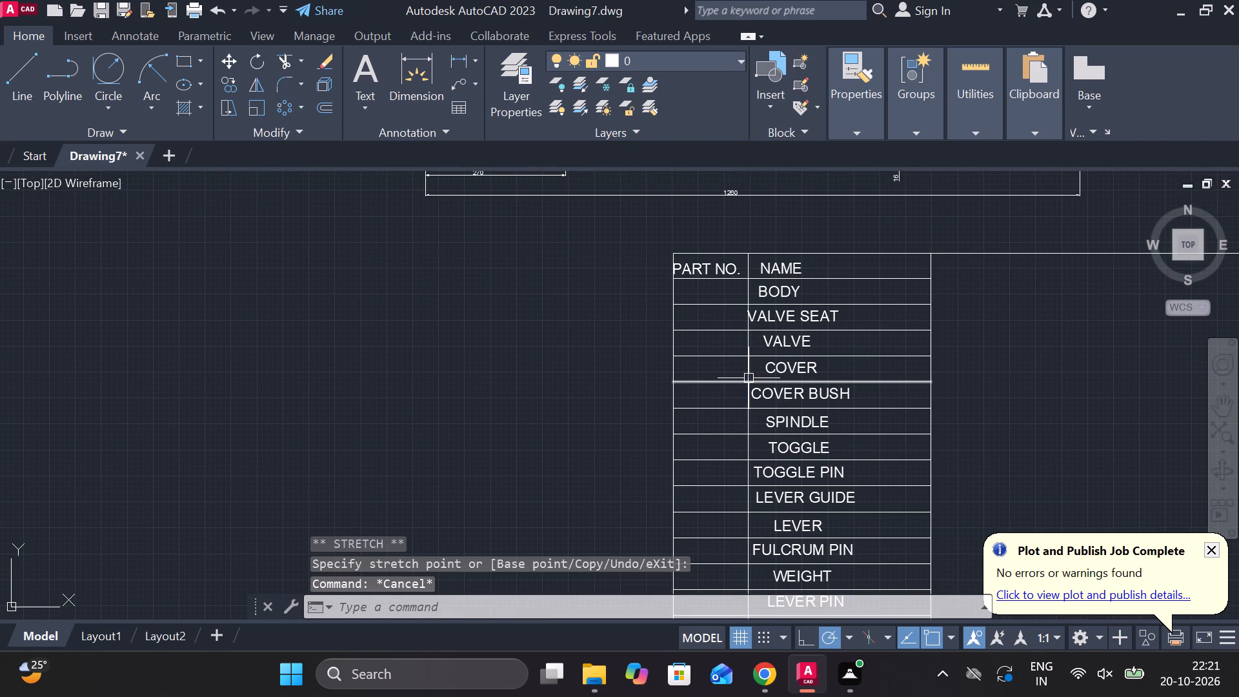
# Shift the PART NO. heading about 5 units away from the table's outer border, into its cell.
pyautogui.moveTo(749, 361); pyautogui.dragTo(781, 472, button='middle')
pyautogui.scroll(2, 743, 372)
pyautogui.click(742, 389)
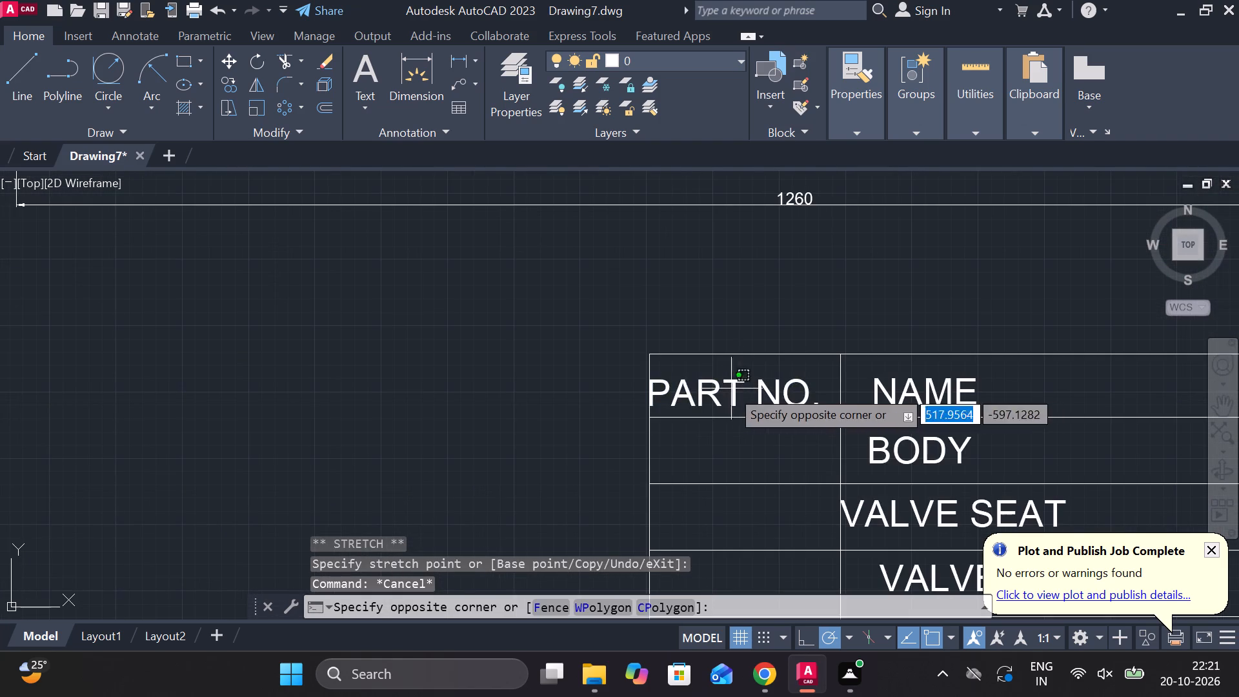
pyautogui.scroll(3, 714, 390)
pyautogui.press('Escape')
pyautogui.click(724, 391)
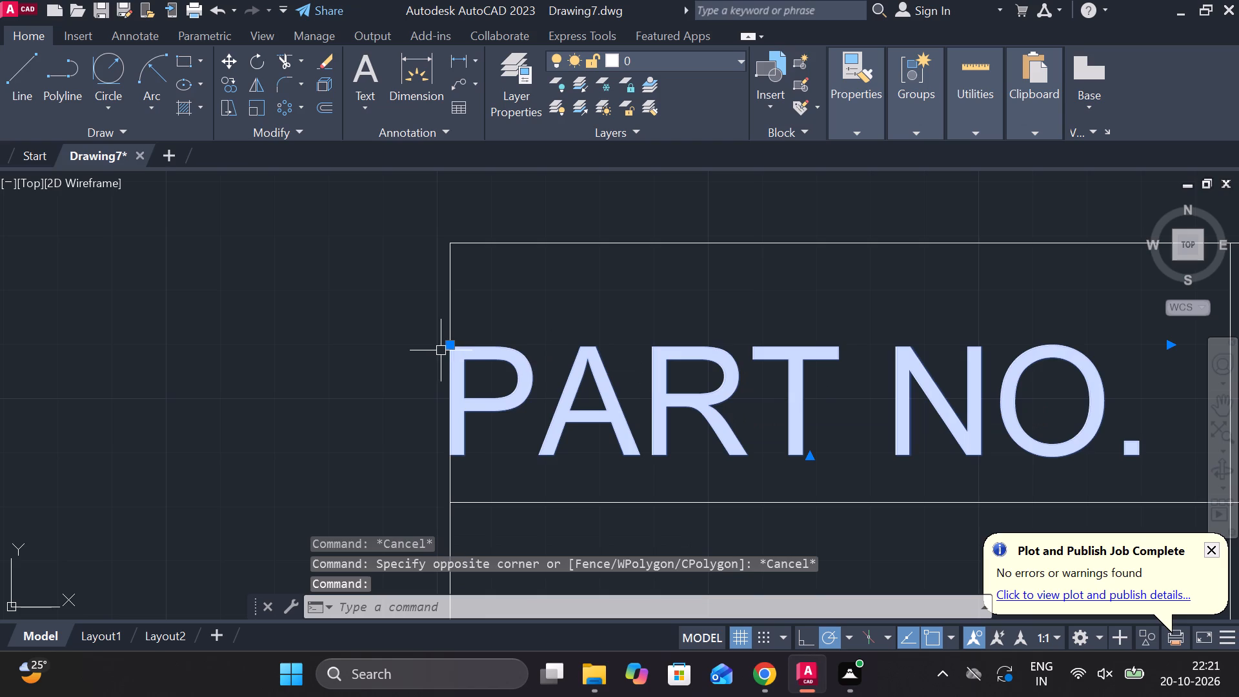
pyautogui.click(449, 345)
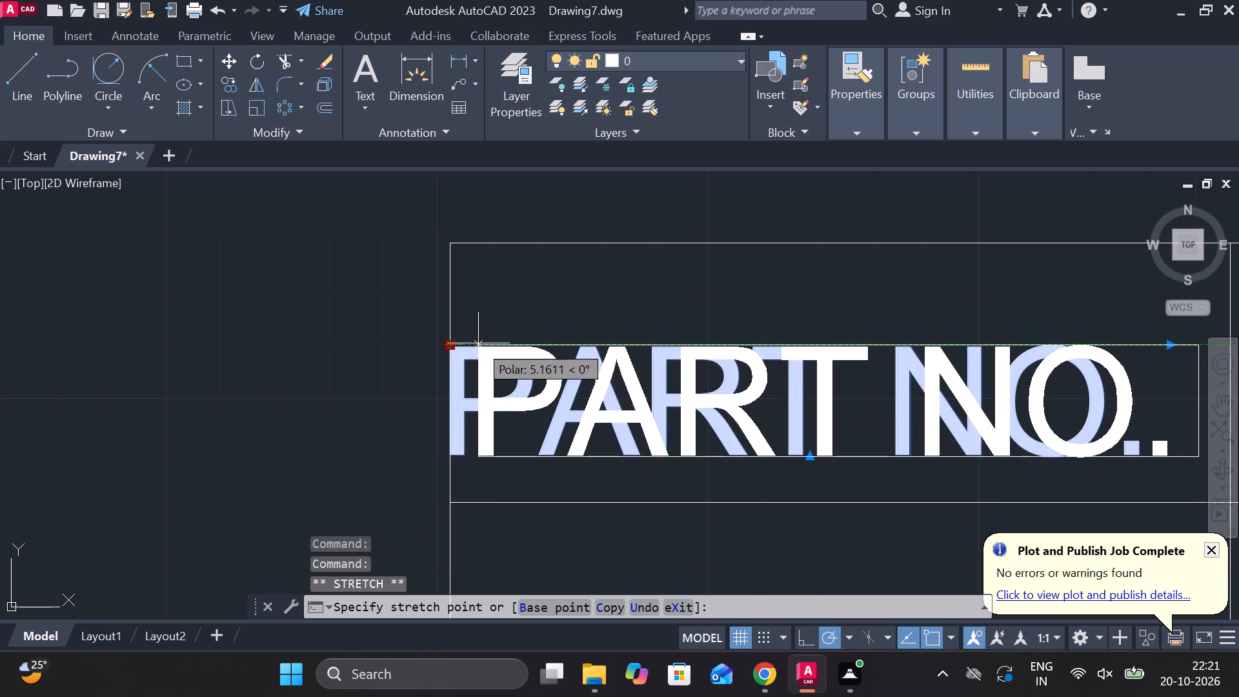
pyautogui.click(478, 343)
pyautogui.scroll(-3, 503, 350)
pyautogui.press('Escape')
pyautogui.scroll(-2, 819, 425)
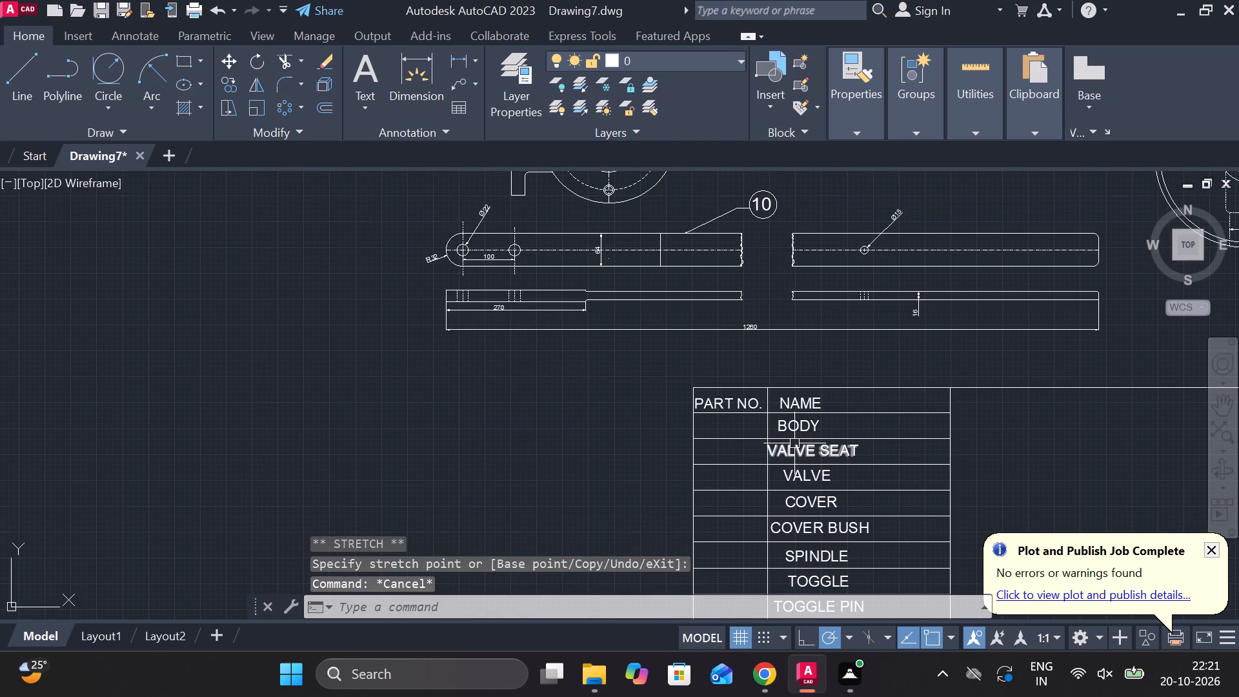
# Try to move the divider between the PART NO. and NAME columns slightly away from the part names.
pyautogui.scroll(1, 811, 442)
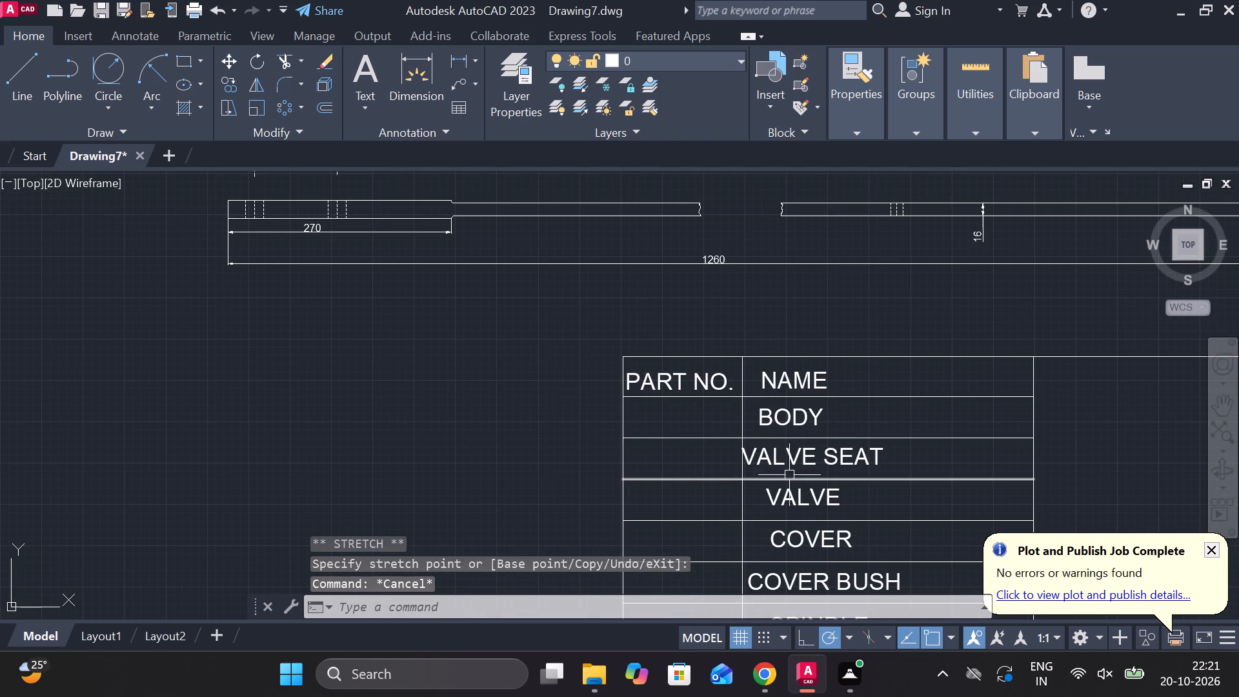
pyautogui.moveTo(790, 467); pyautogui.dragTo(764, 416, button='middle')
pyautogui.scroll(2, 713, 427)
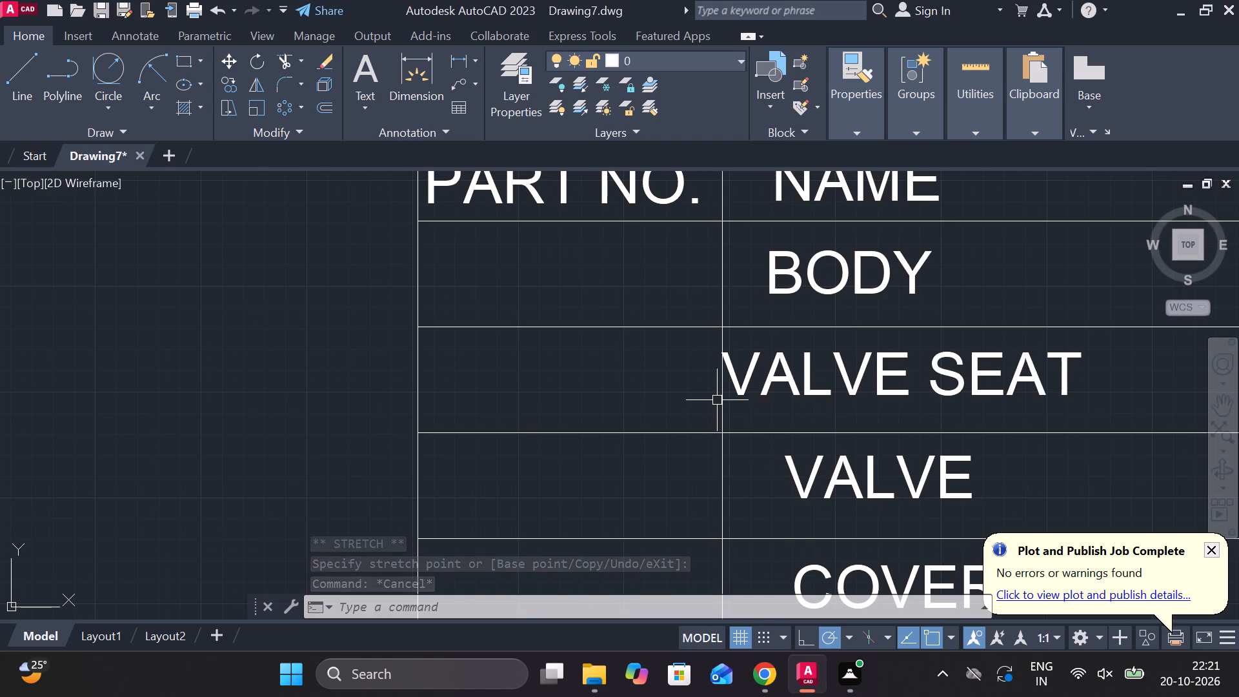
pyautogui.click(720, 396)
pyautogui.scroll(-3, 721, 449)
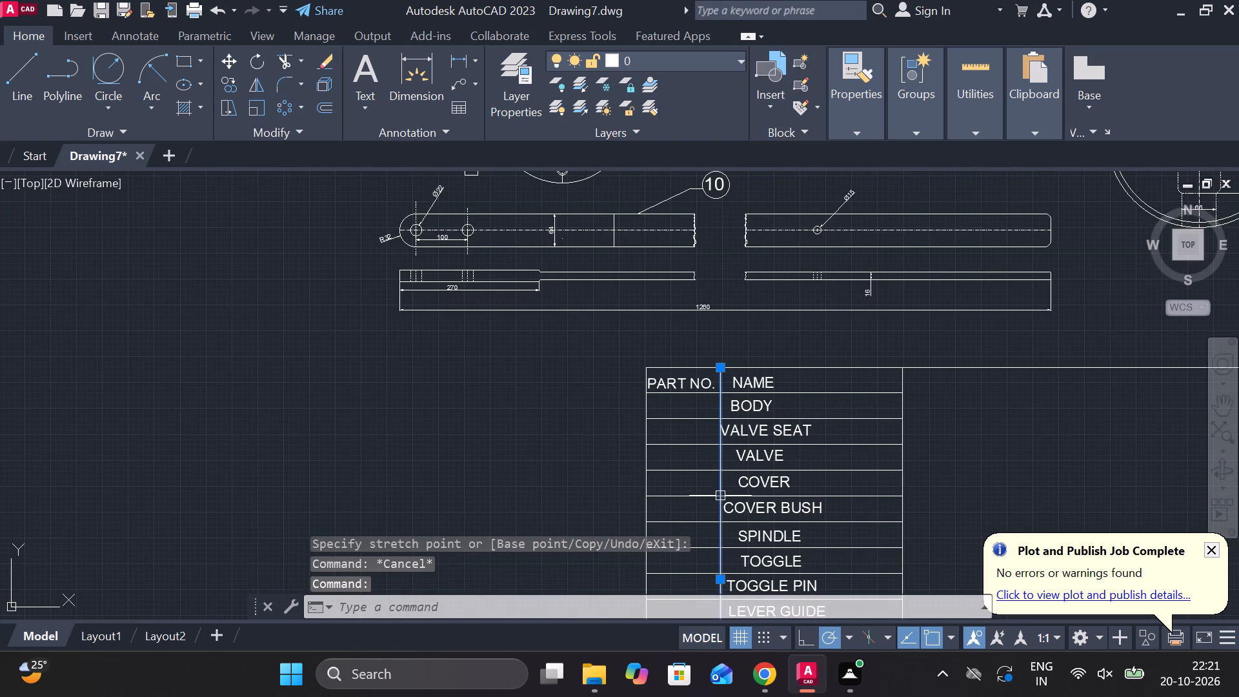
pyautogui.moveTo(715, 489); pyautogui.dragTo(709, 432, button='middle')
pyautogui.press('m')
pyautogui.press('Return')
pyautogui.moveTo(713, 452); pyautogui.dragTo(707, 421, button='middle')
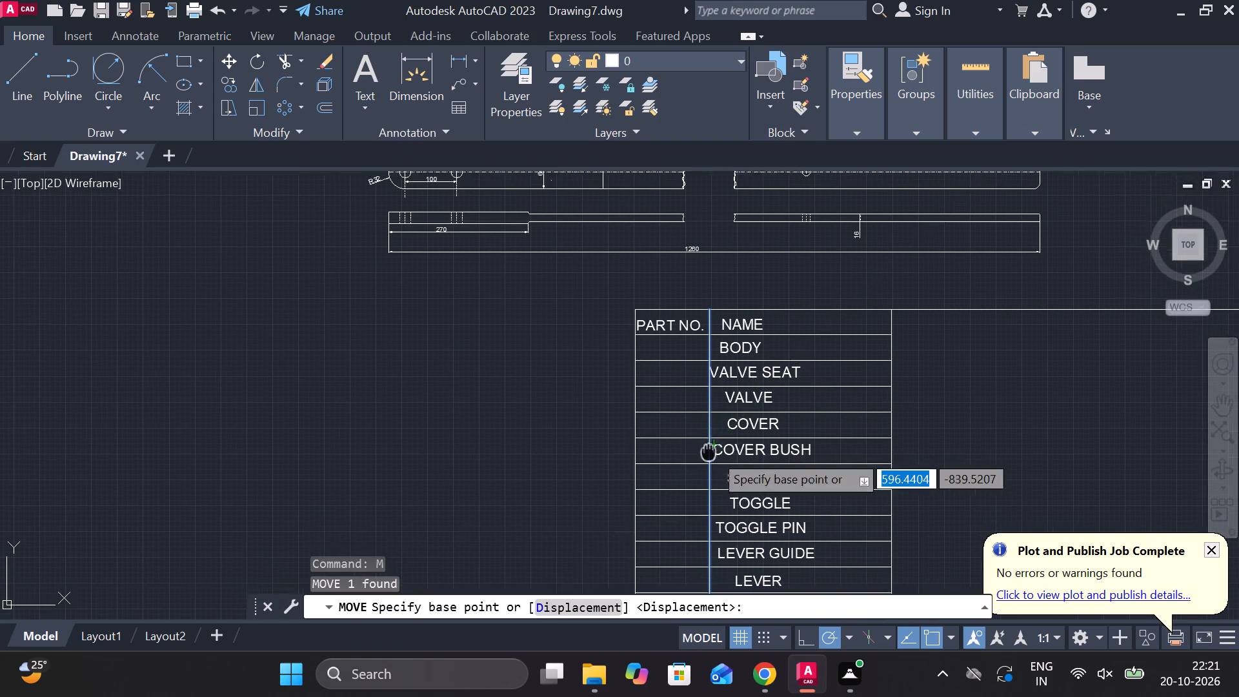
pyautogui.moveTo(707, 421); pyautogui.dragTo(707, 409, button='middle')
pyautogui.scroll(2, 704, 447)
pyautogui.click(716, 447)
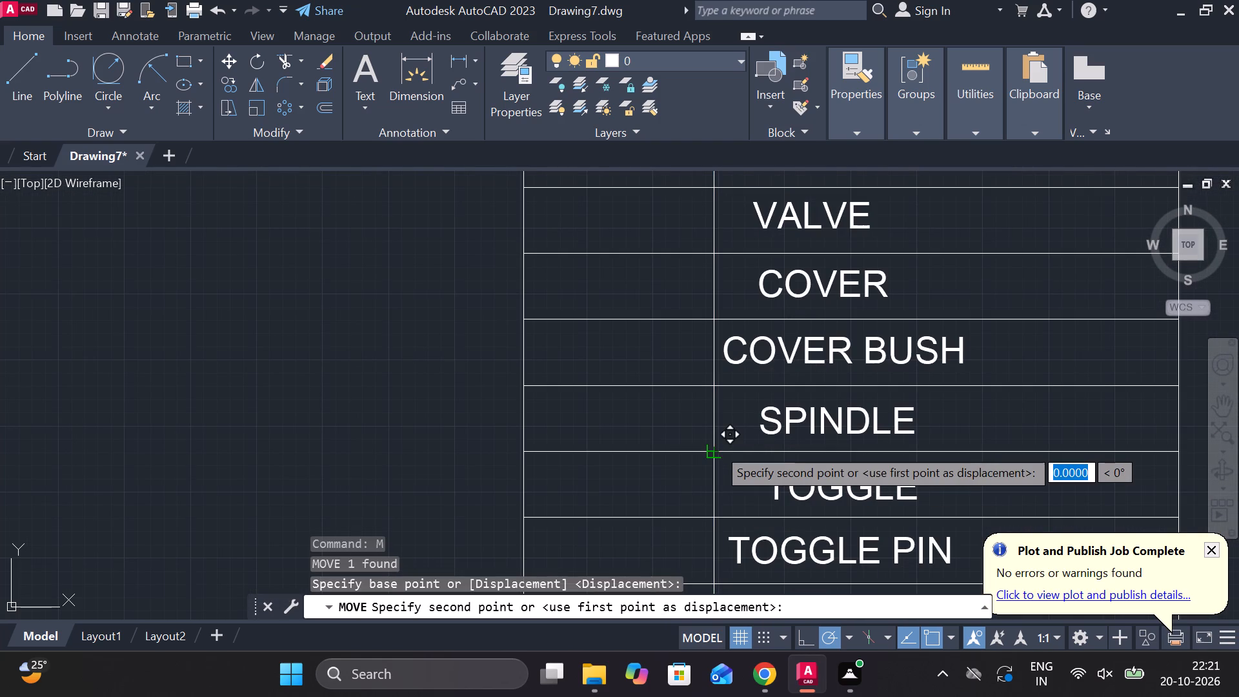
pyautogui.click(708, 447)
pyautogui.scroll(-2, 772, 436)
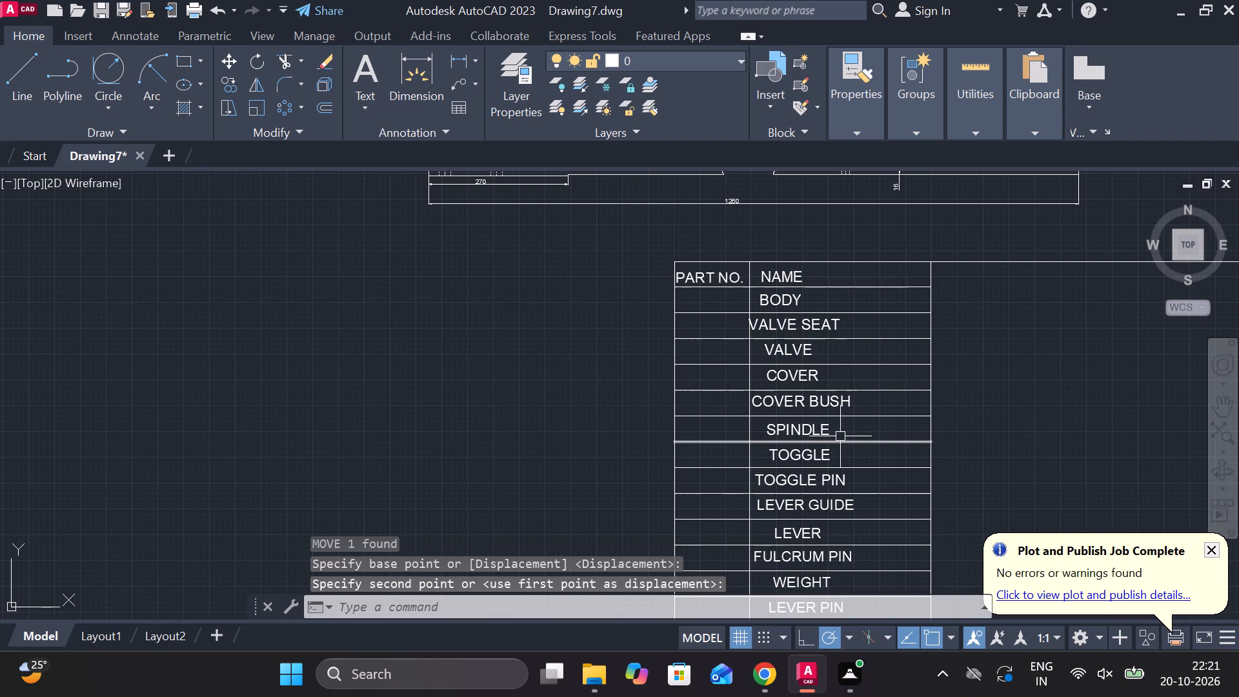
# Move the divider between the PART NO. and NAME columns 1 unit toward the PART NO. column.
pyautogui.scroll(2, 731, 321)
pyautogui.click(778, 288)
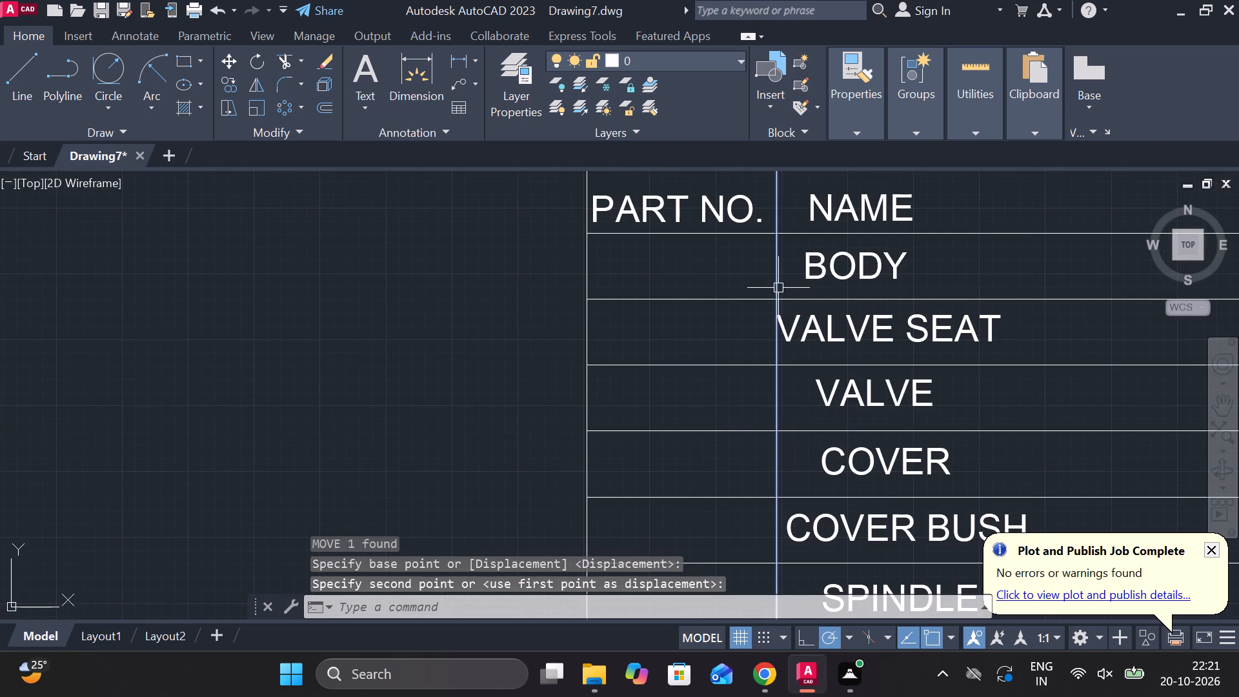
pyautogui.press('m')
pyautogui.press('Return')
pyautogui.moveTo(791, 464); pyautogui.dragTo(769, 357, button='middle')
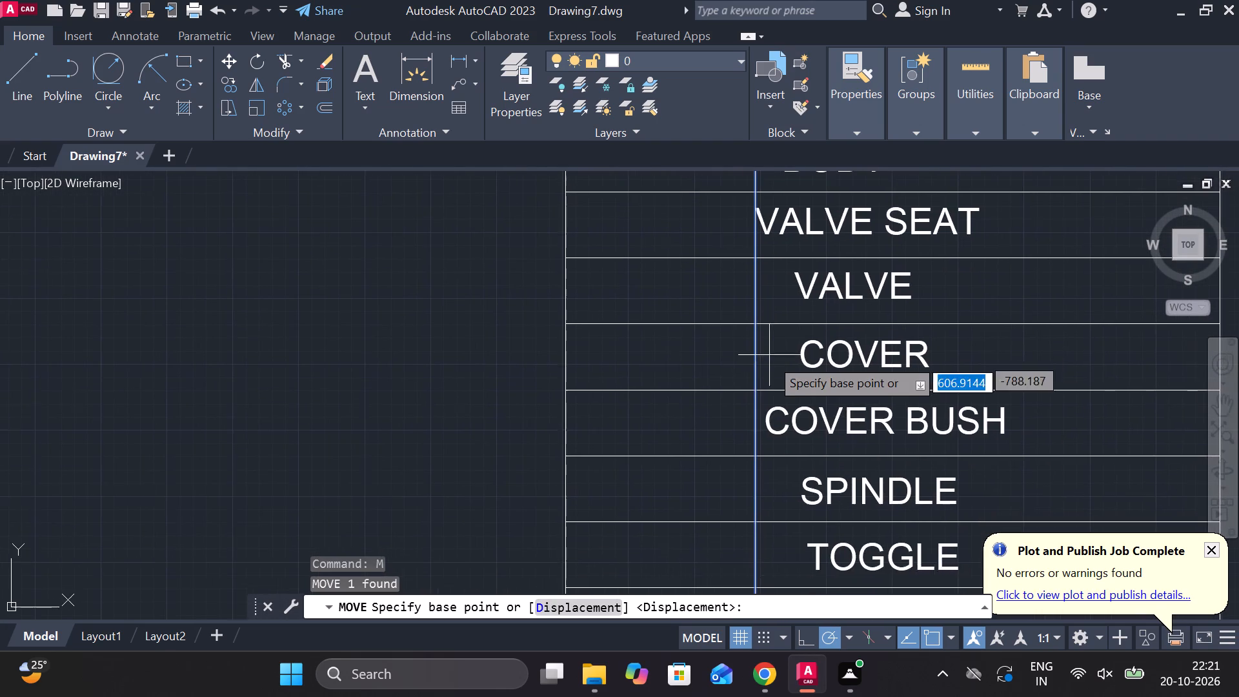
pyautogui.click(754, 389)
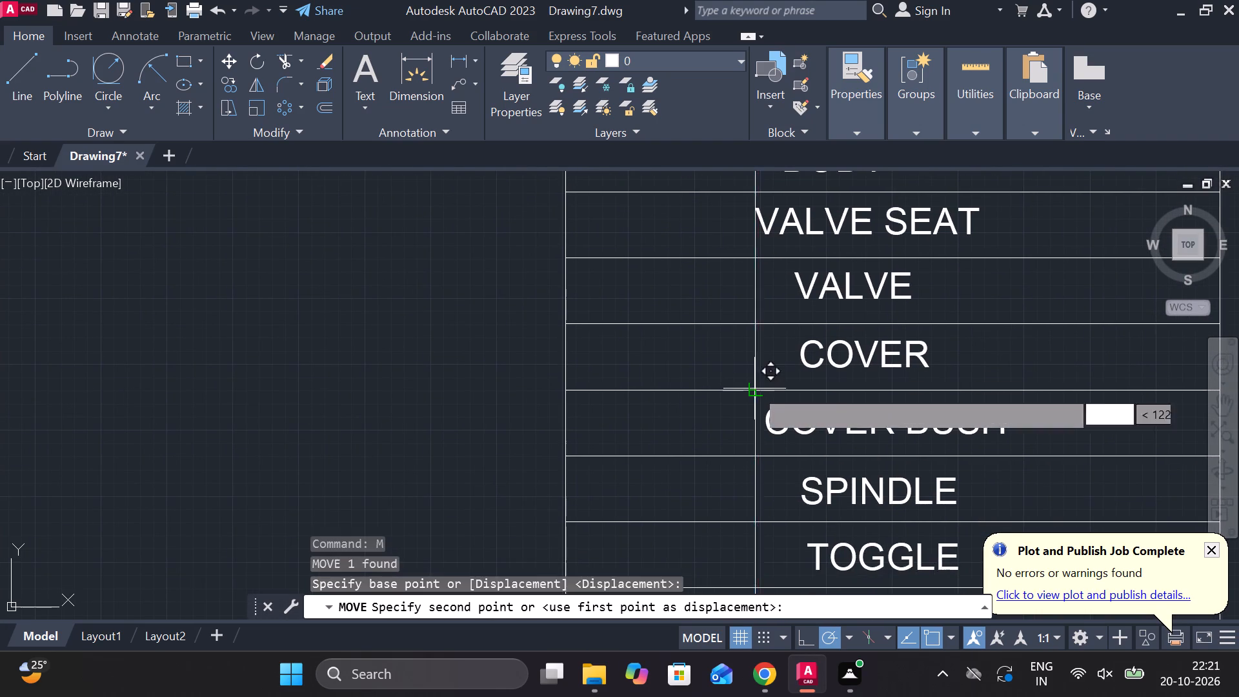
pyautogui.press('1')
pyautogui.press('Return')
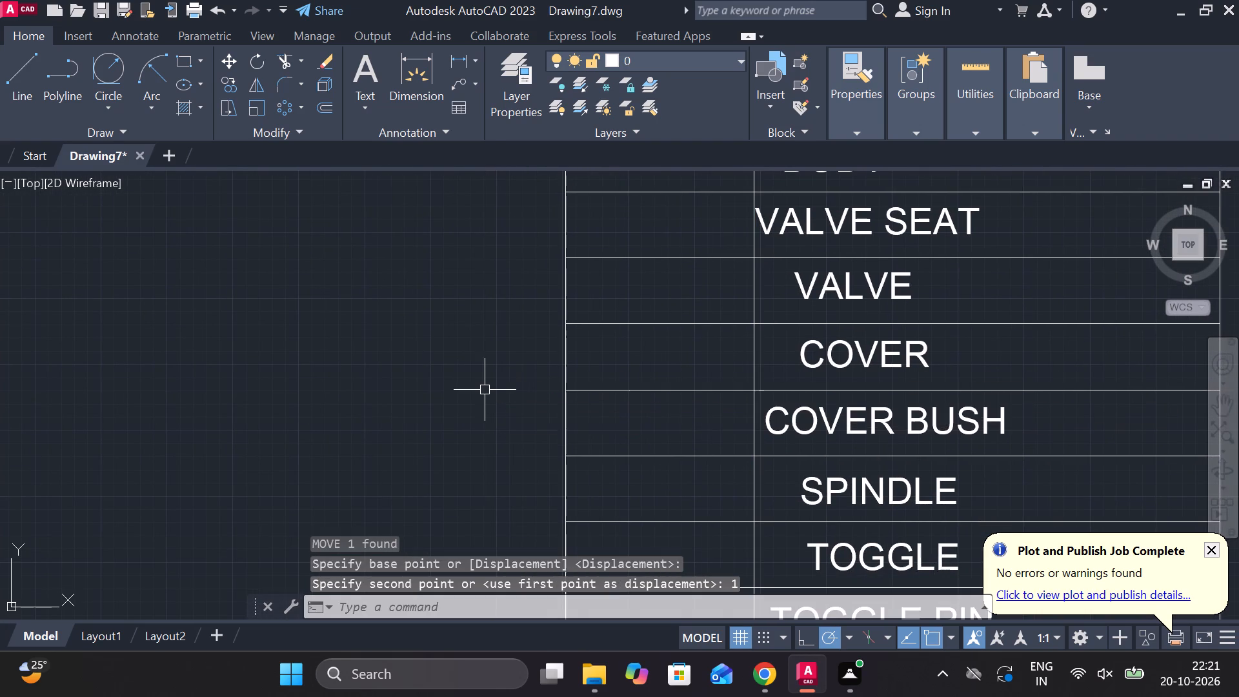
# Move the VALVE SEAT entry horizontally away from the column divider so it sits clear inside the NAME column.
pyautogui.scroll(-3, 731, 263)
pyautogui.scroll(1, 759, 225)
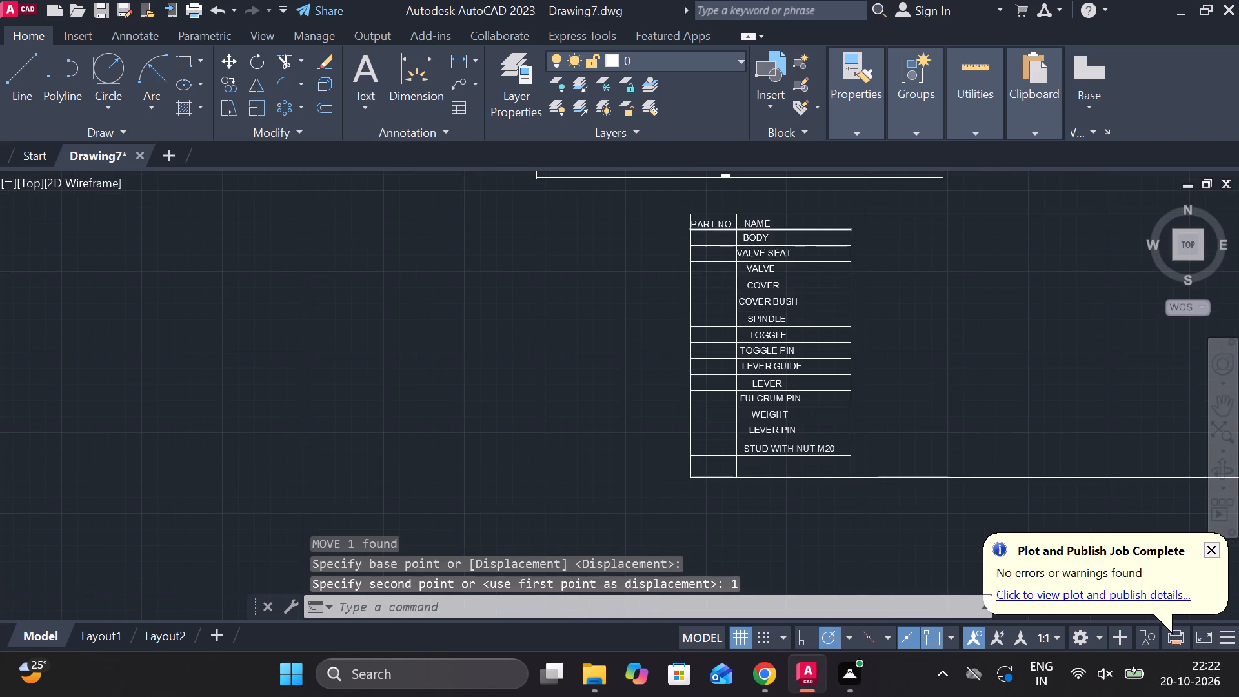
pyautogui.scroll(2, 756, 283)
pyautogui.scroll(1, 684, 254)
pyautogui.middleClick(684, 254)
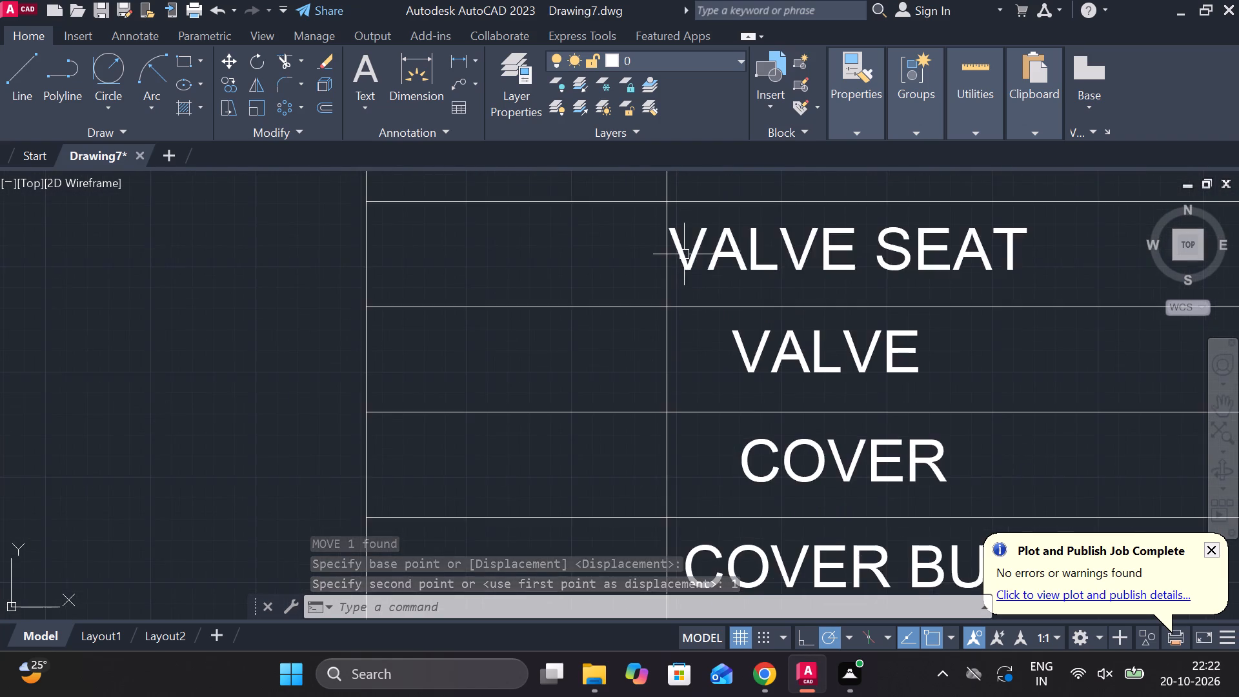
pyautogui.moveTo(685, 256); pyautogui.dragTo(627, 334, button='middle')
pyautogui.click(676, 326)
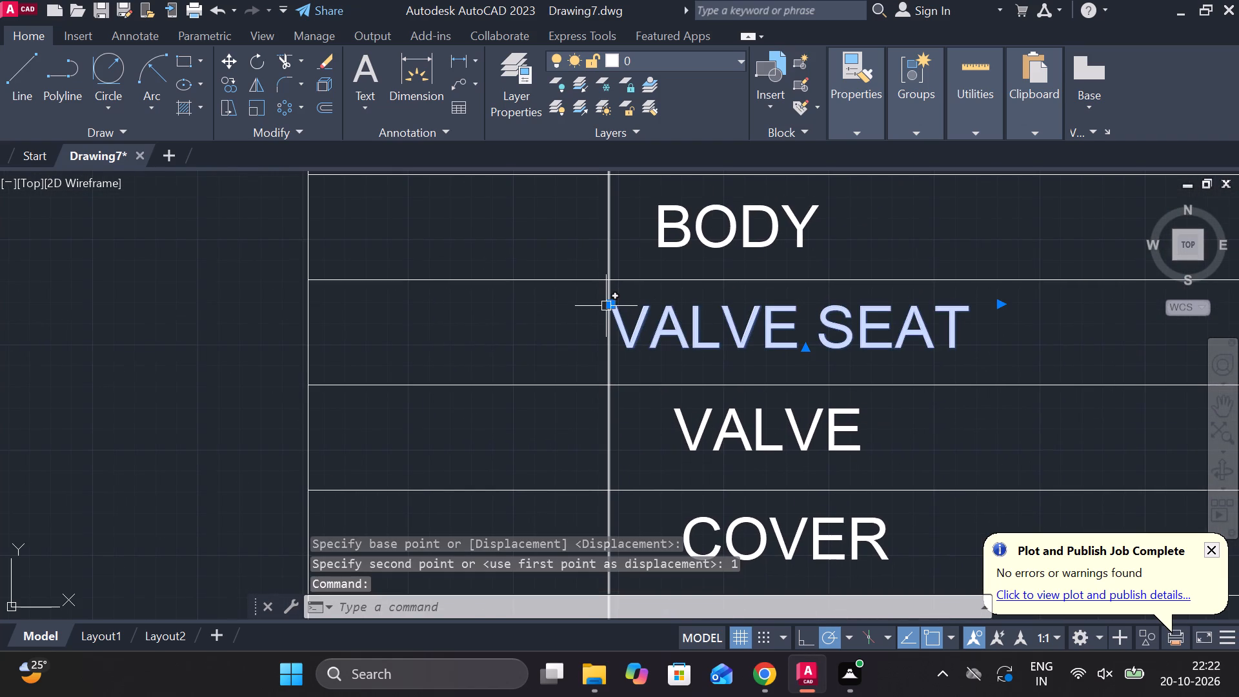
pyautogui.click(611, 305)
pyautogui.click(646, 305)
pyautogui.scroll(-3, 683, 320)
pyautogui.press('Escape')
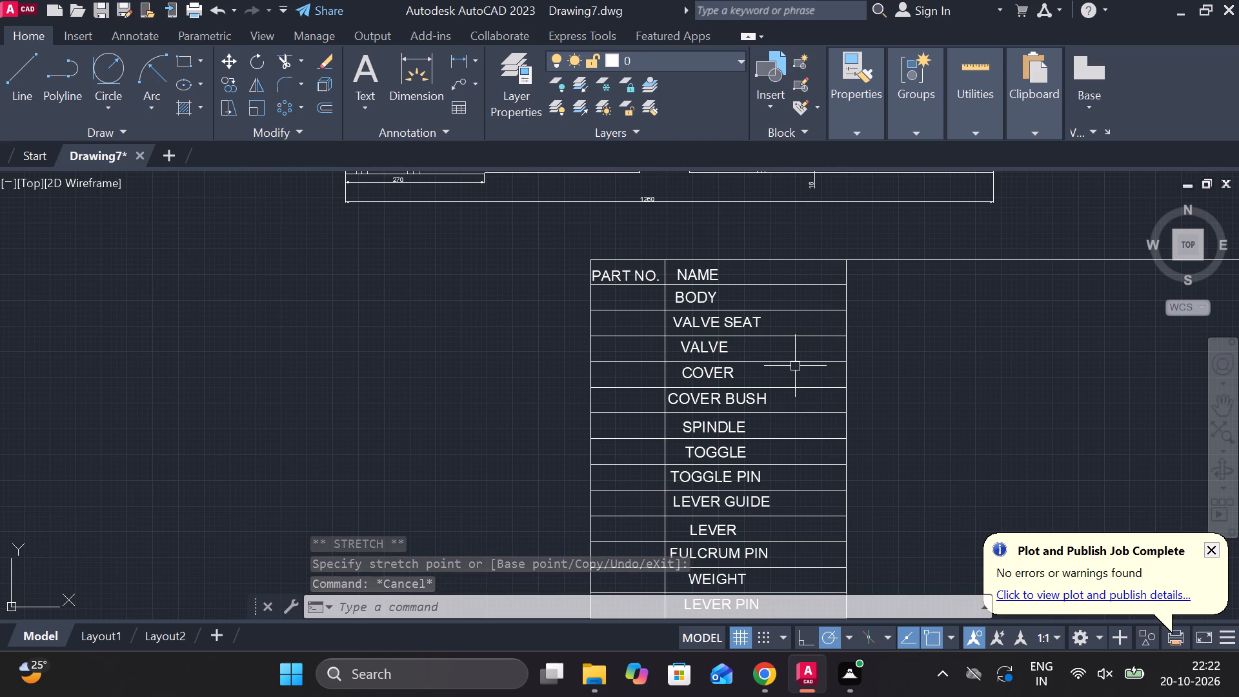
pyautogui.scroll(-2, 813, 355)
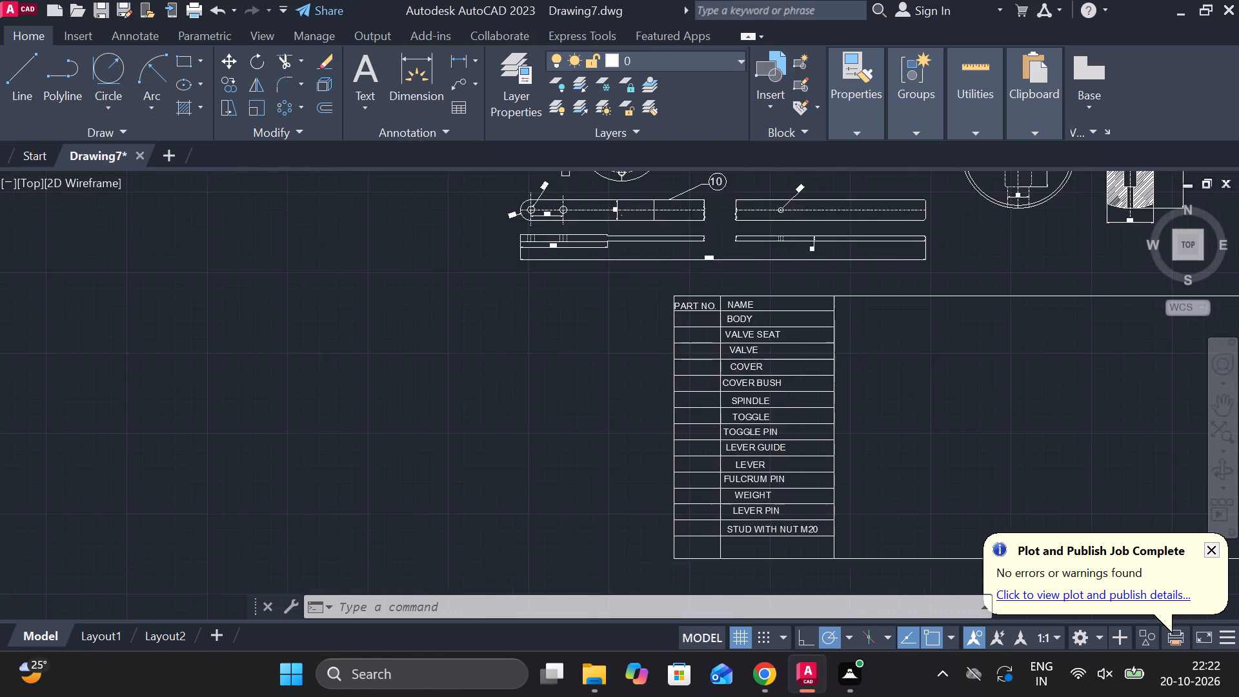
# Copy the NAME heading into the empty heading space just past the NAME column.
pyautogui.moveTo(849, 354); pyautogui.dragTo(656, 381, button='middle')
pyautogui.middleClick(662, 383)
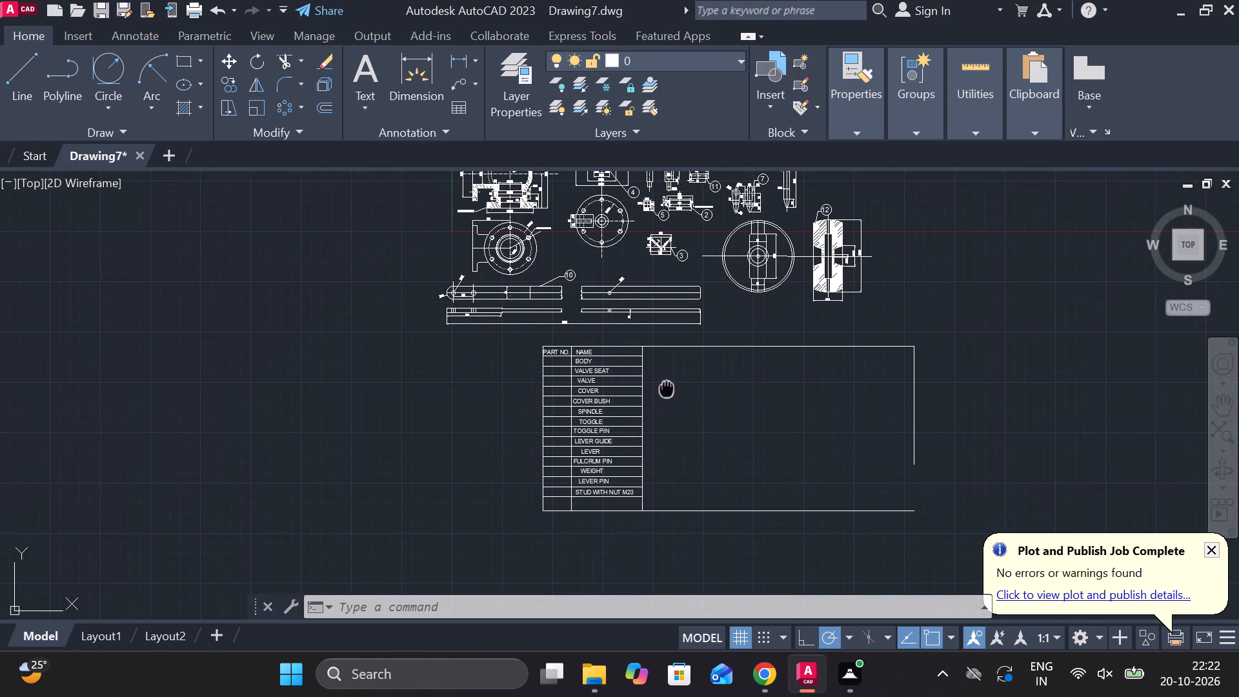
pyautogui.scroll(1, 712, 386)
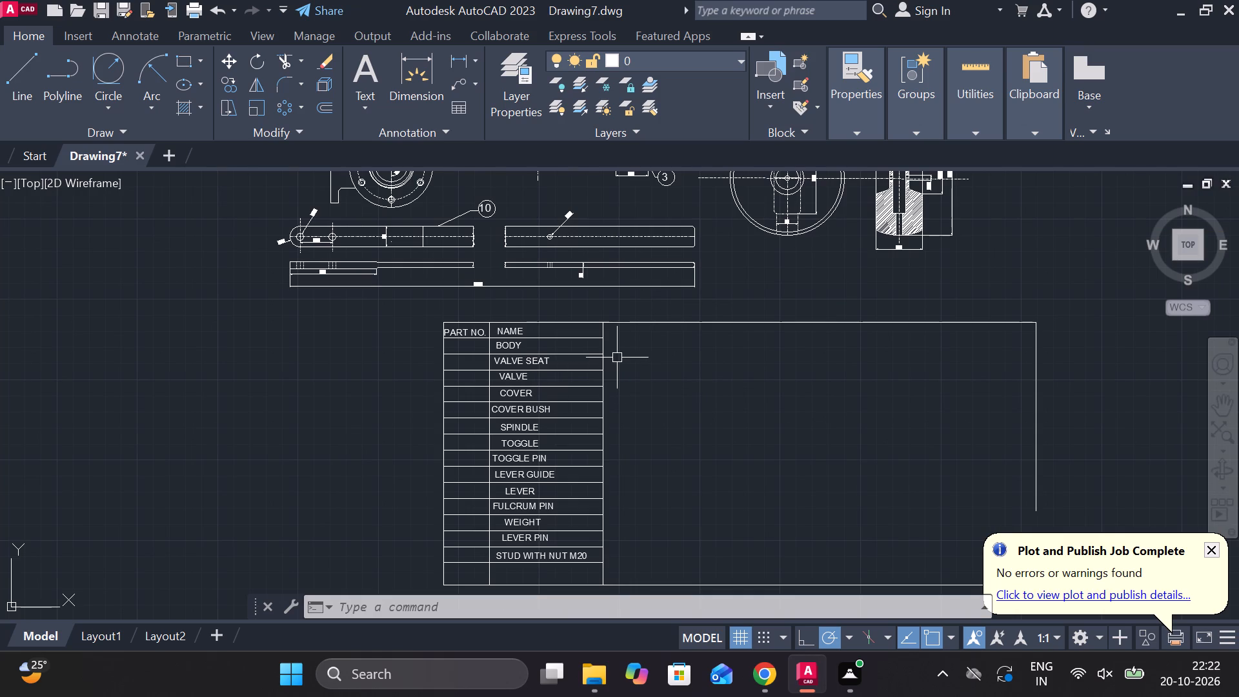
pyautogui.scroll(2, 617, 358)
pyautogui.moveTo(617, 358); pyautogui.dragTo(572, 361, button='middle')
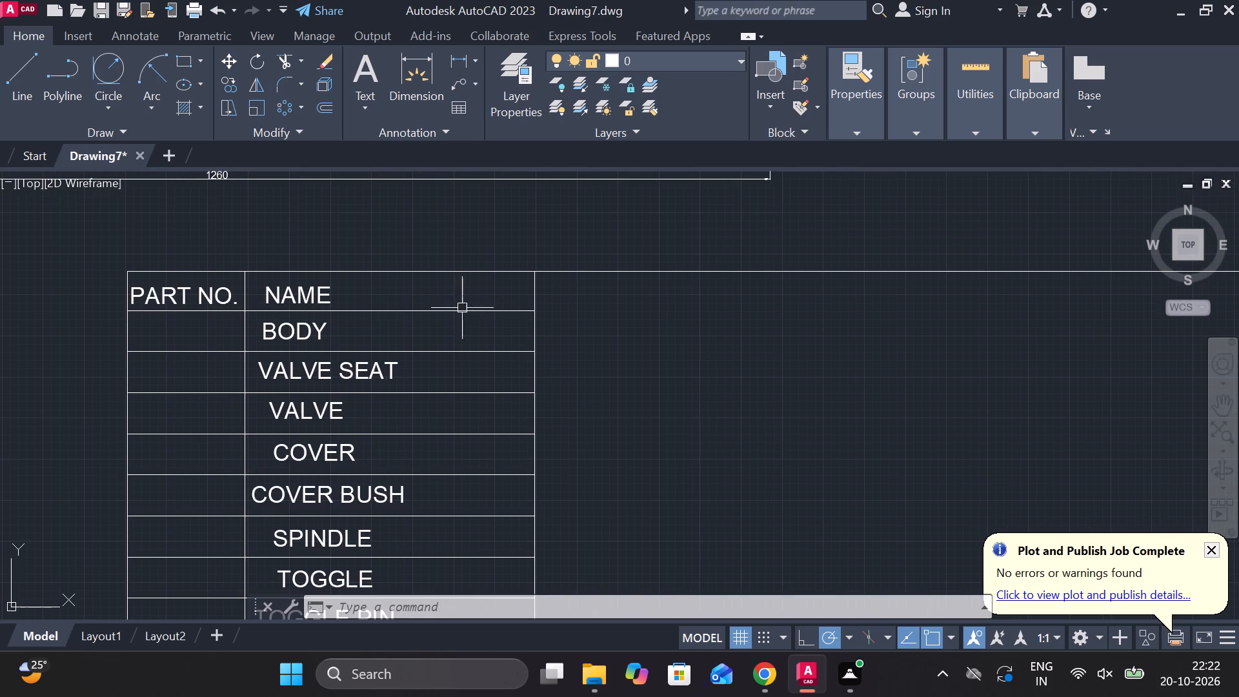
pyautogui.click(314, 286)
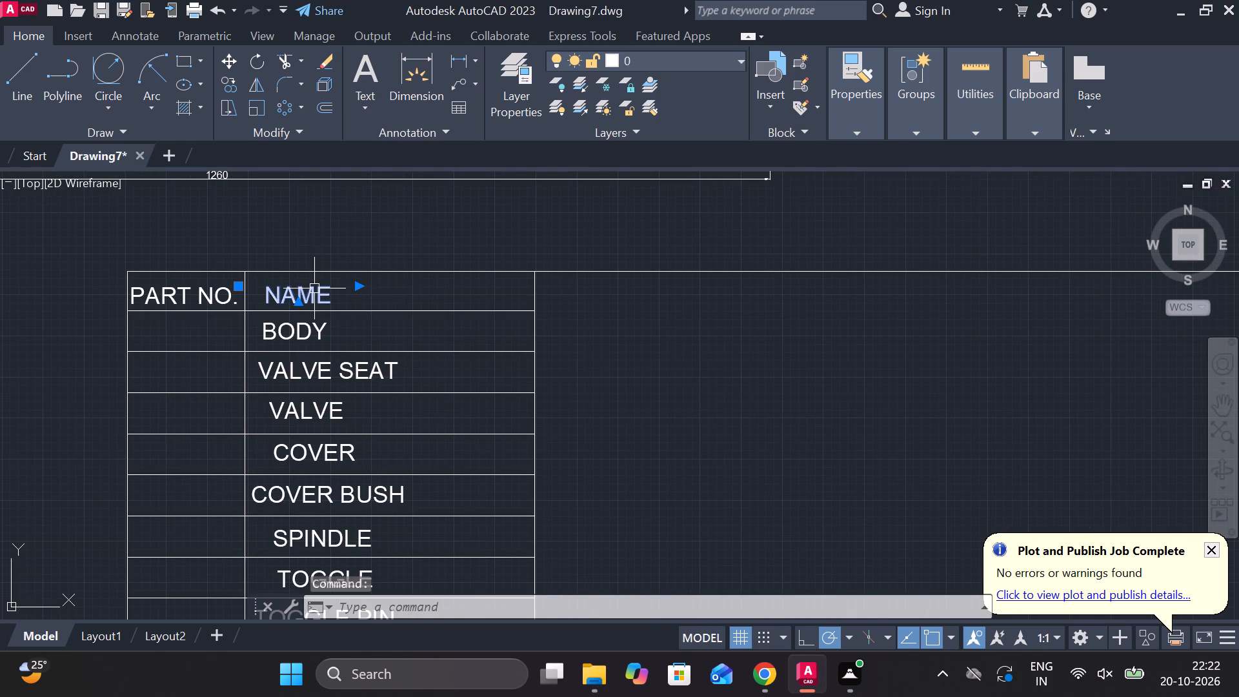
pyautogui.hotkey('ctrl', 'c')
pyautogui.hotkey('ctrl', 'v')
pyautogui.scroll(1, 600, 313)
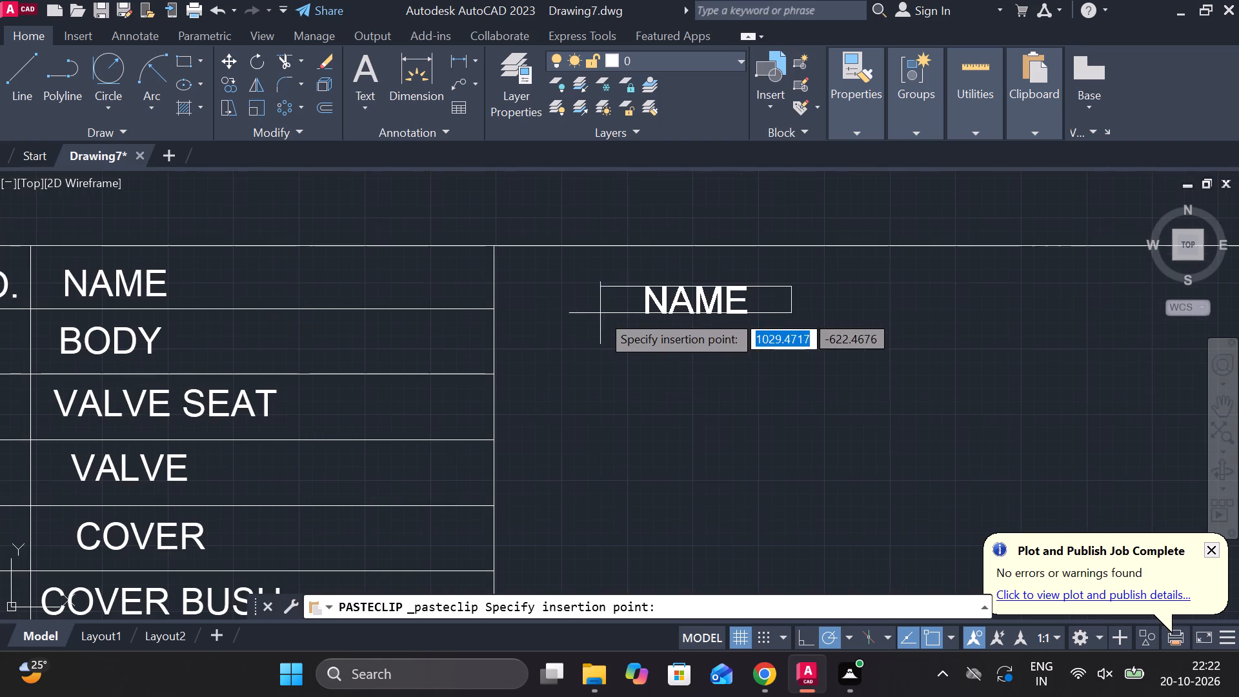
pyautogui.click(550, 286)
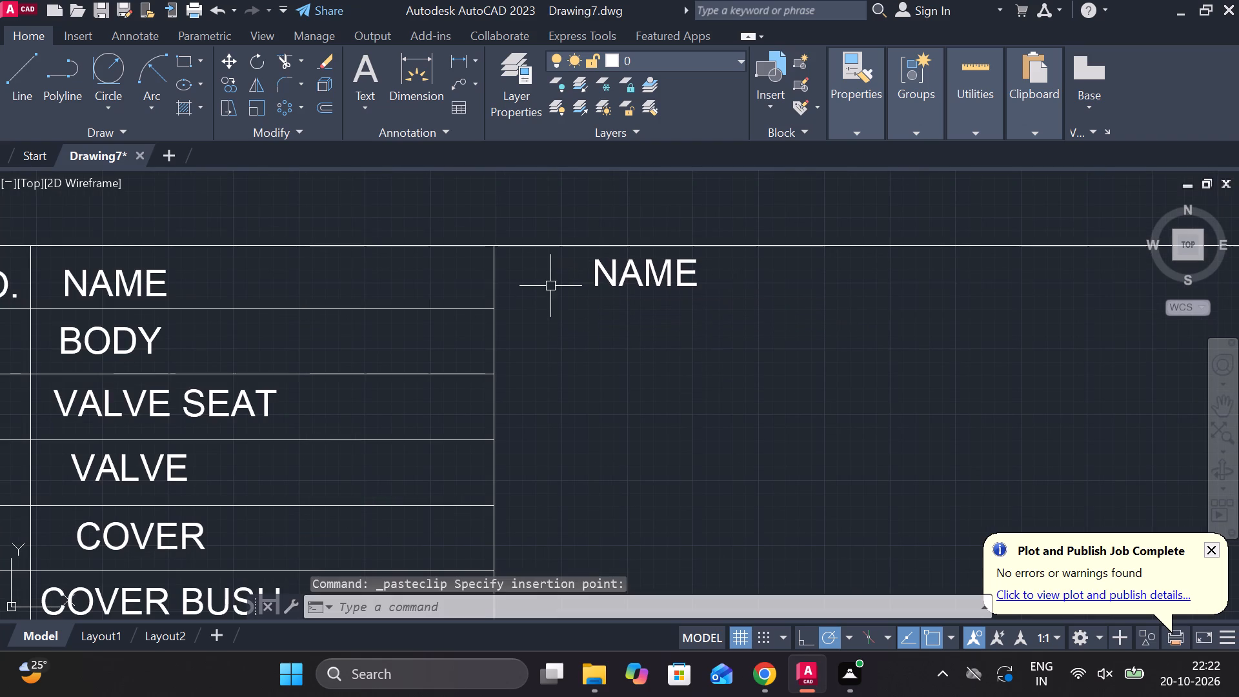
# Change the copied heading's text to MATERIAL.
pyautogui.doubleClick(598, 278)
pyautogui.click(711, 278)
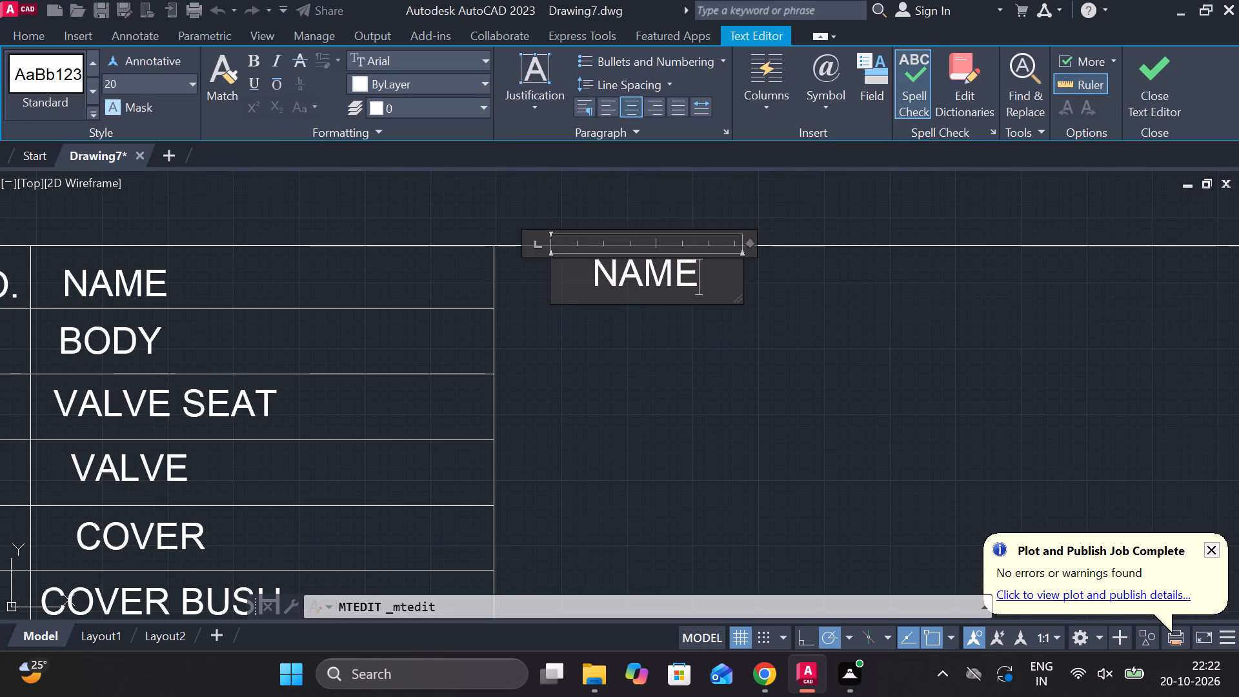
pyautogui.press('BackSpace')
pyautogui.press('BackSpace')
pyautogui.press('BackSpace')
pyautogui.press('BackSpace')
pyautogui.write('MAR')
pyautogui.press('BackSpace')
pyautogui.press('t')
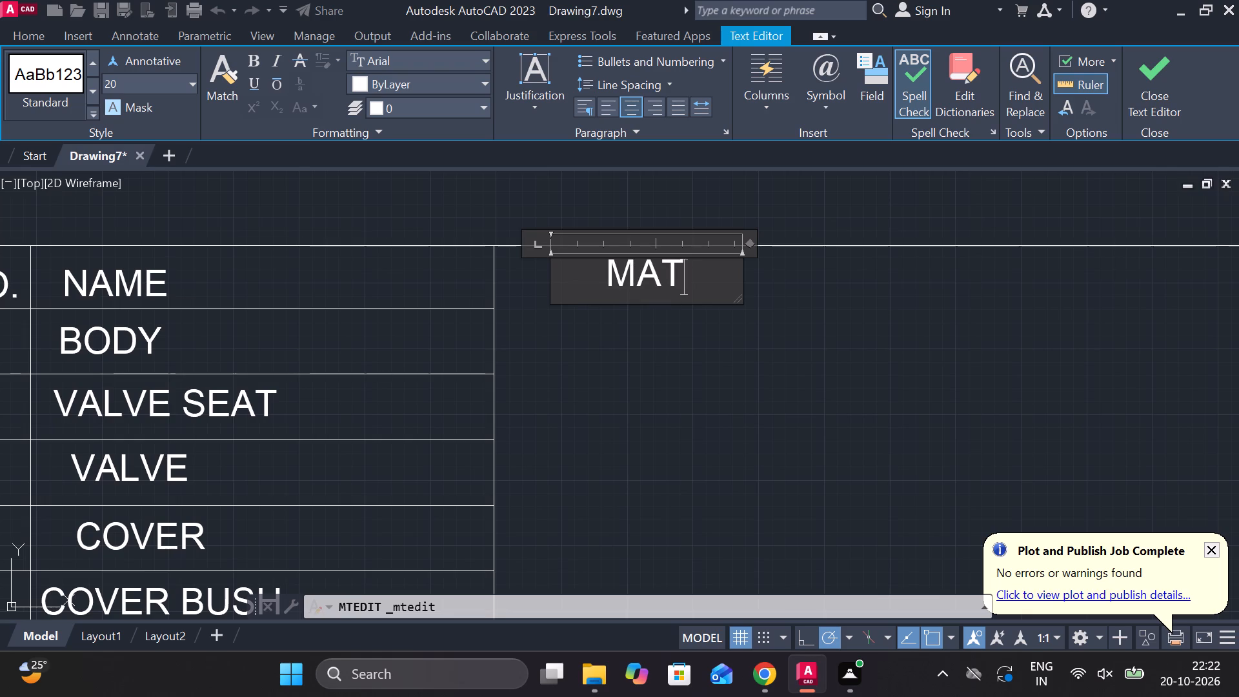
pyautogui.press(',')
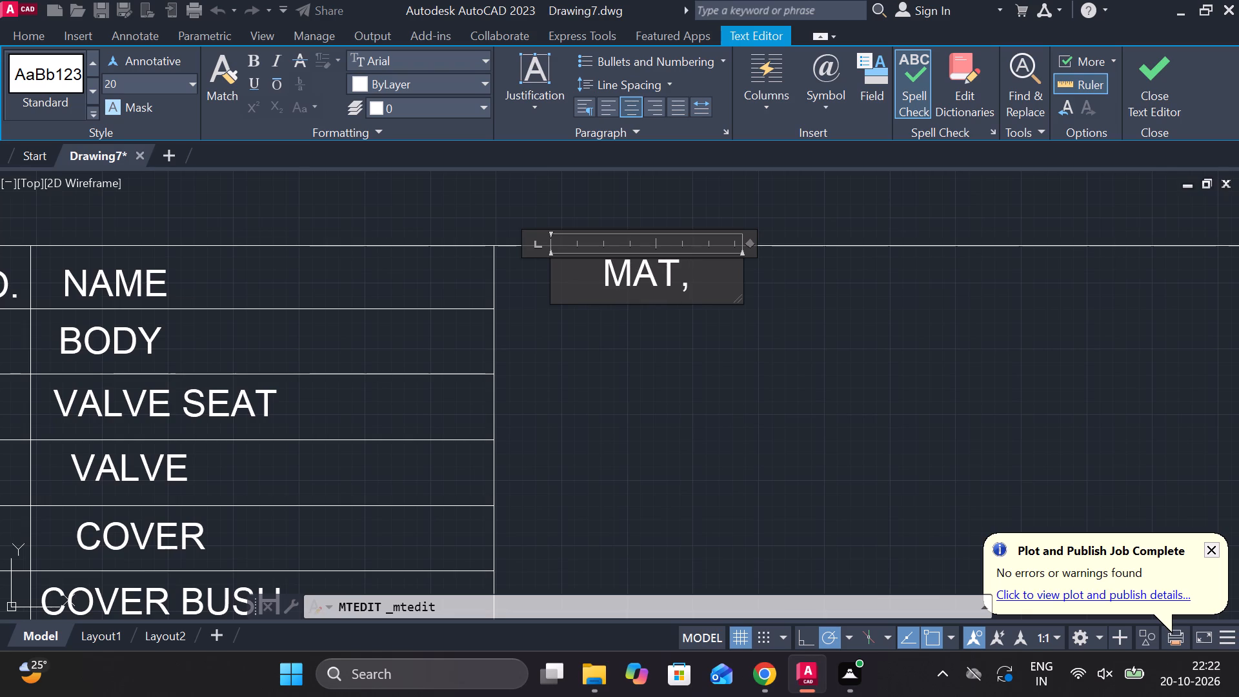
pyautogui.press('BackSpace')
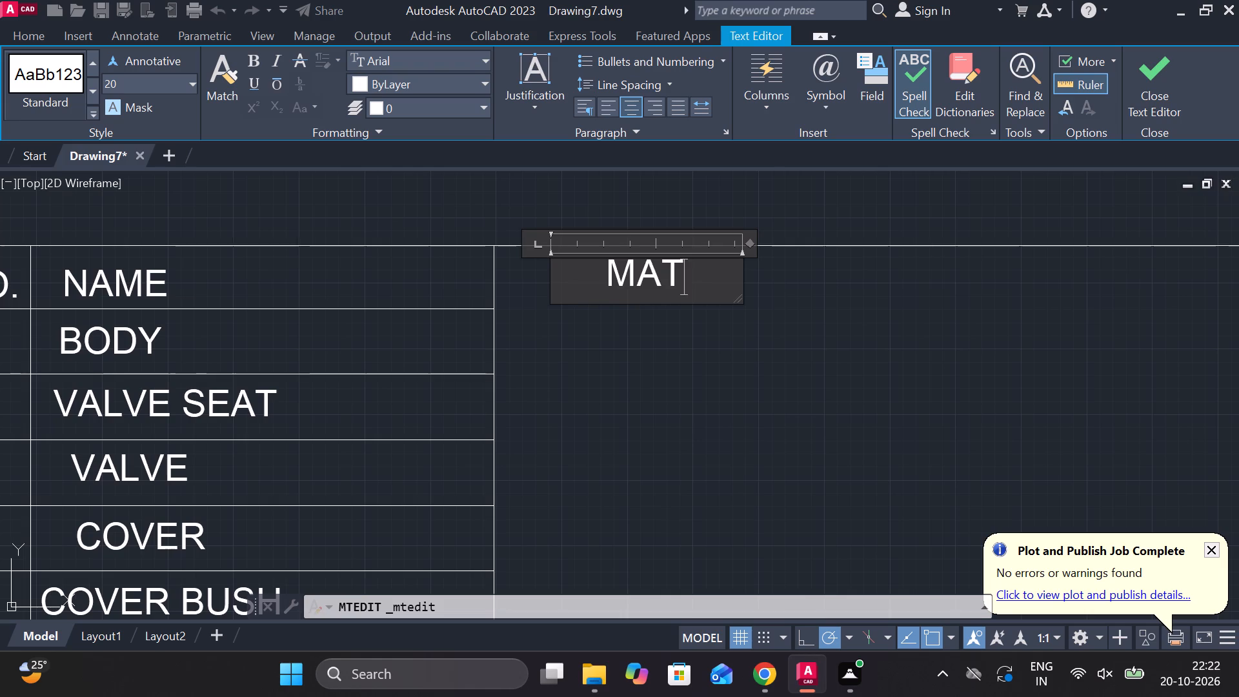
pyautogui.write('ERIAK')
pyautogui.press('BackSpace')
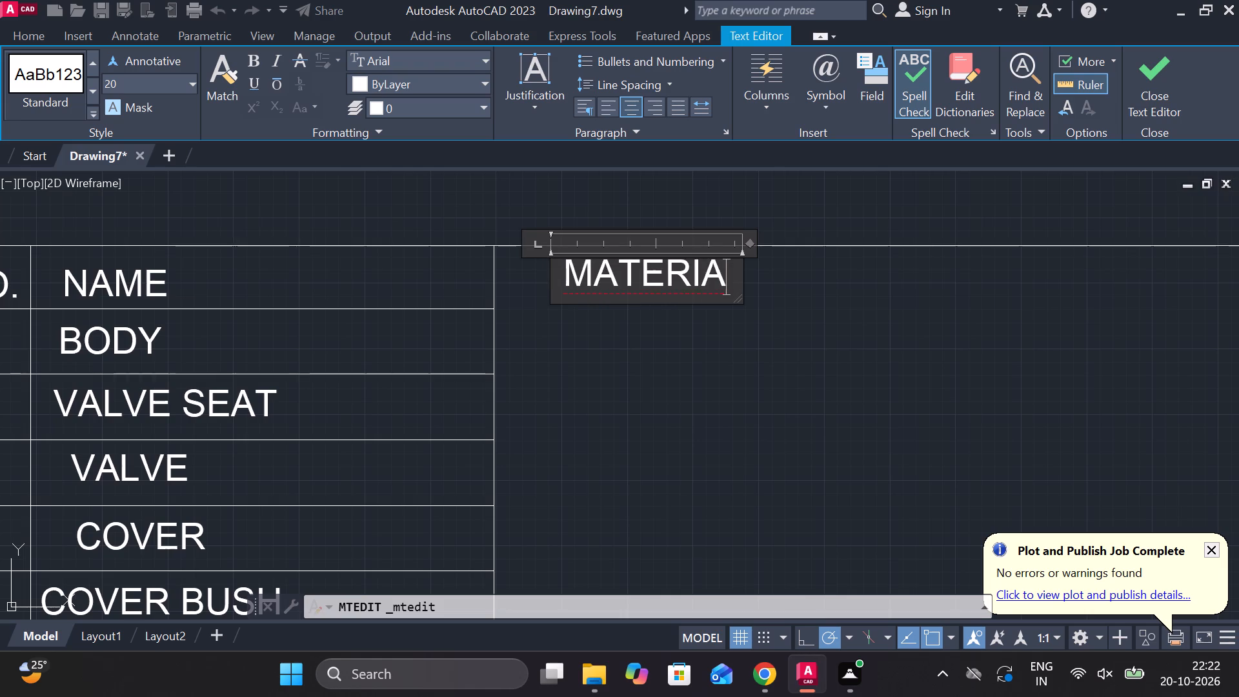
pyautogui.press('BackSpace')
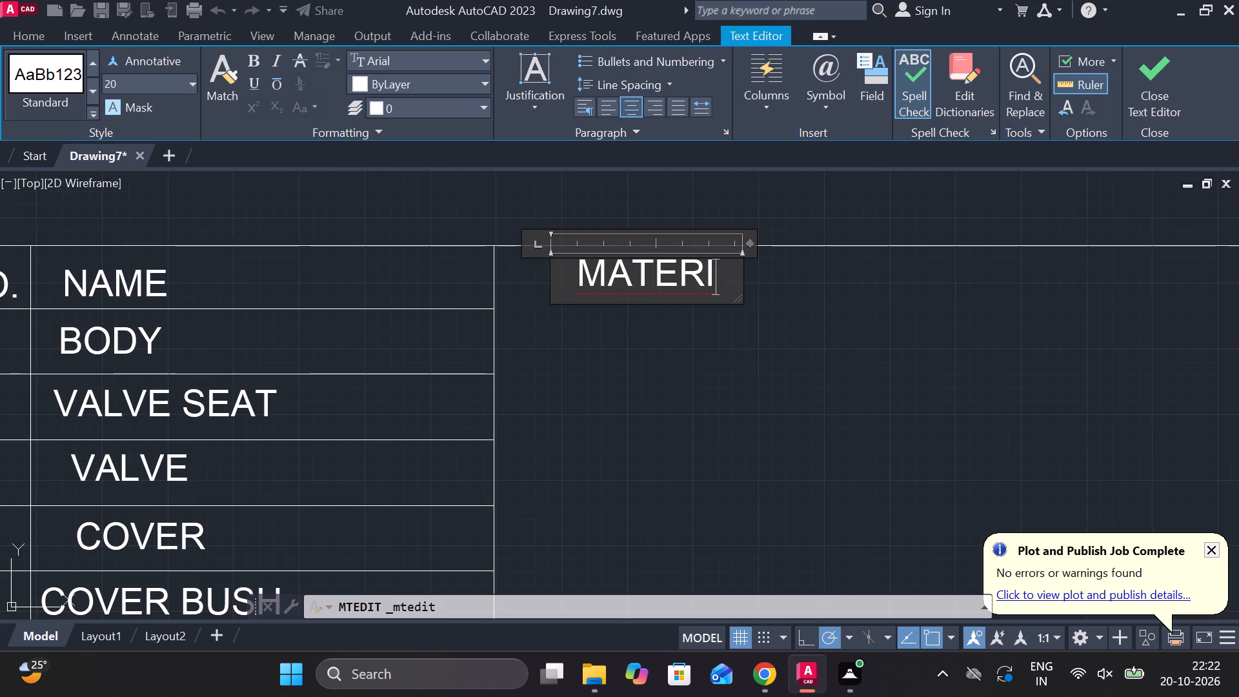
pyautogui.press('BackSpace')
pyautogui.write('IAL')
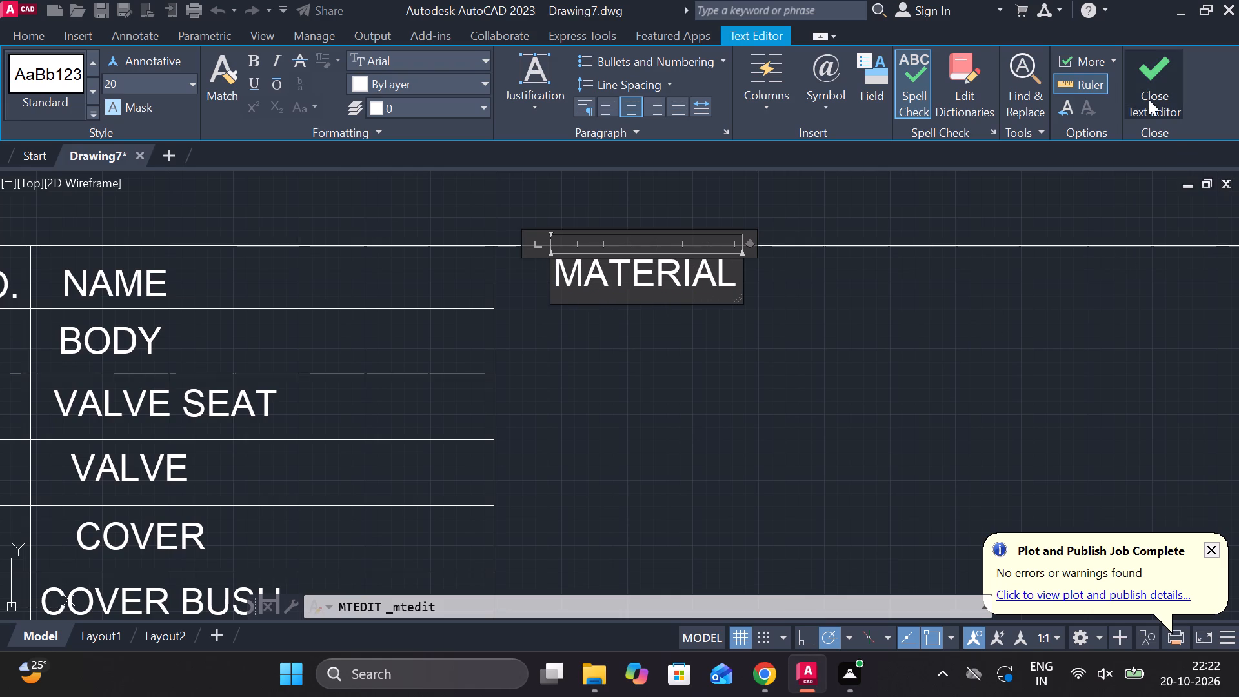
pyautogui.click(1149, 99)
# Draw a vertical divider just past the MATERIAL heading from the table's top border and trim its overhang below the bottom border.
pyautogui.scroll(-1, 851, 334)
pyautogui.scroll(-1, 778, 363)
pyautogui.moveTo(781, 363); pyautogui.dragTo(642, 321, button='middle')
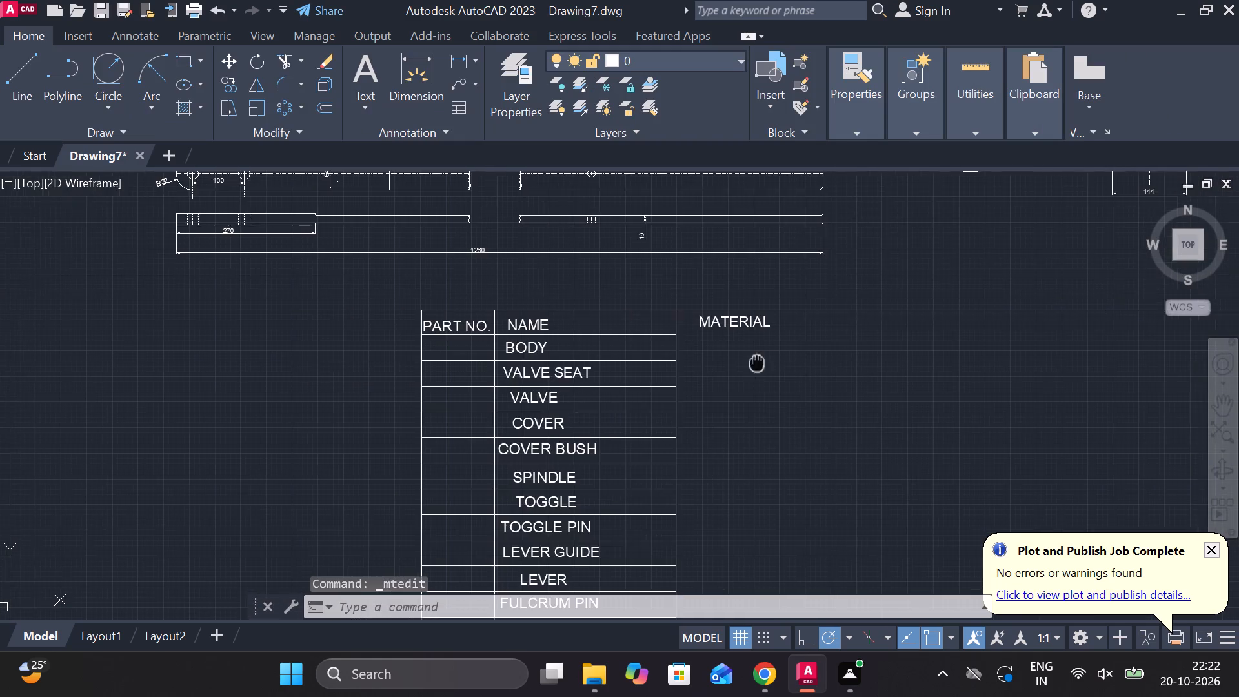
pyautogui.moveTo(642, 321); pyautogui.dragTo(576, 265, button='middle')
pyautogui.press('l')
pyautogui.press('Return')
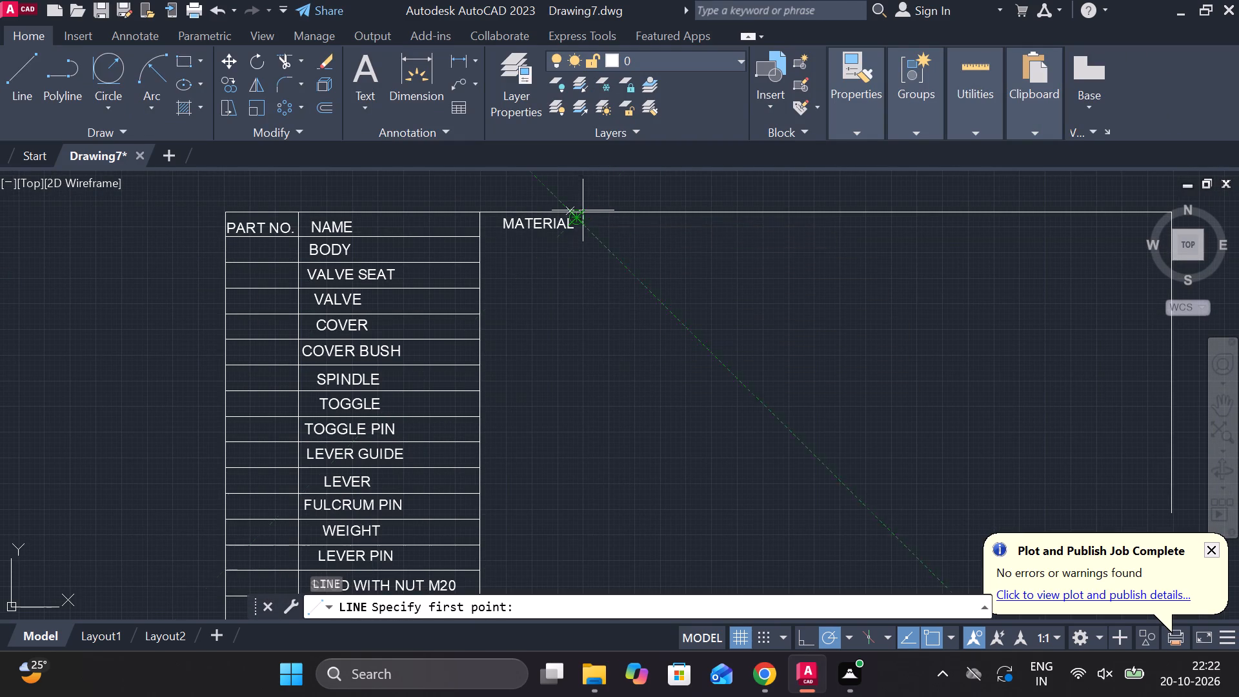
pyautogui.scroll(2, 586, 210)
pyautogui.click(579, 212)
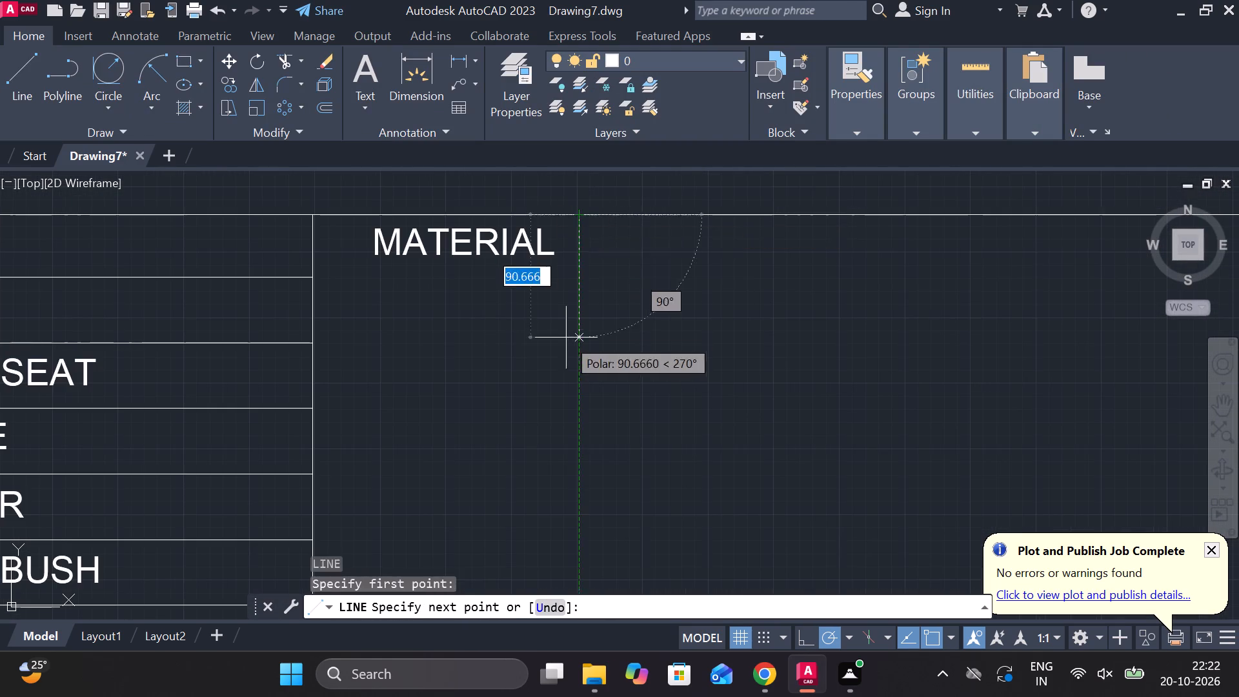
pyautogui.scroll(-2, 566, 347)
pyautogui.moveTo(576, 399); pyautogui.dragTo(576, 194, button='middle')
pyautogui.scroll(-2, 543, 381)
pyautogui.scroll(2, 564, 489)
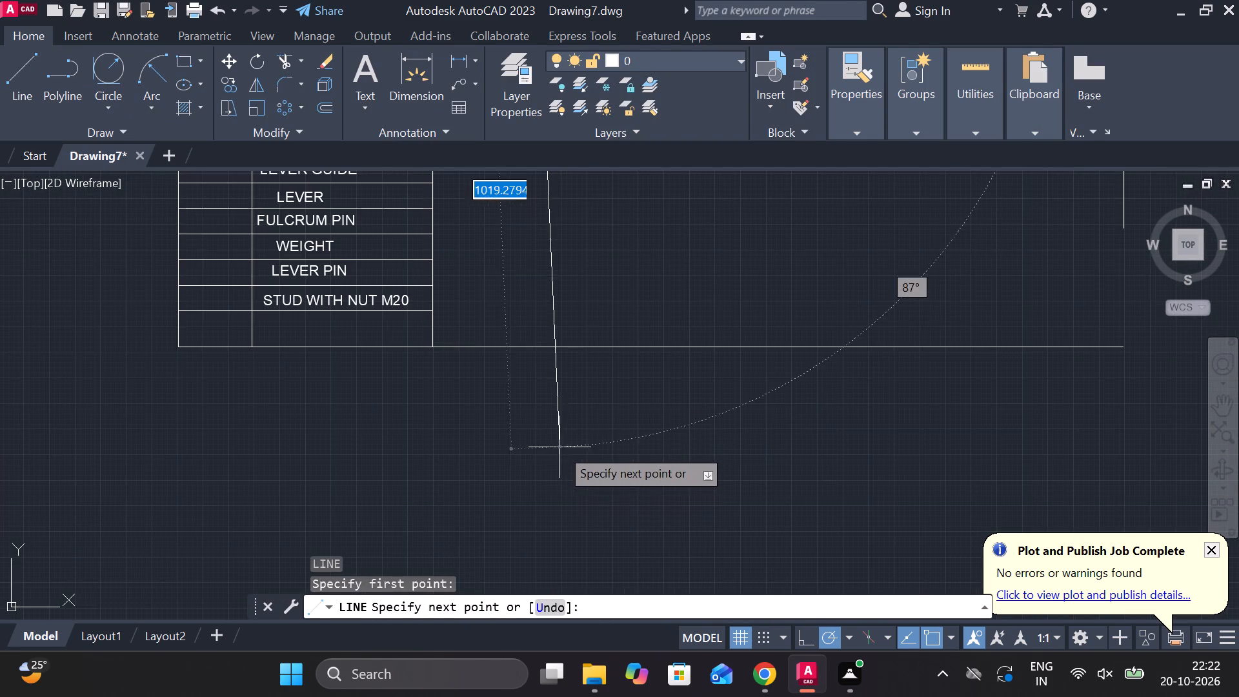
pyautogui.click(530, 400)
pyautogui.press('Escape')
pyautogui.write('TR')
pyautogui.press('space')
pyautogui.click(538, 365)
# Trim away the empty row below STUD WITH NUT M20 together with the rest of the table's old bottom border.
pyautogui.scroll(-2, 563, 380)
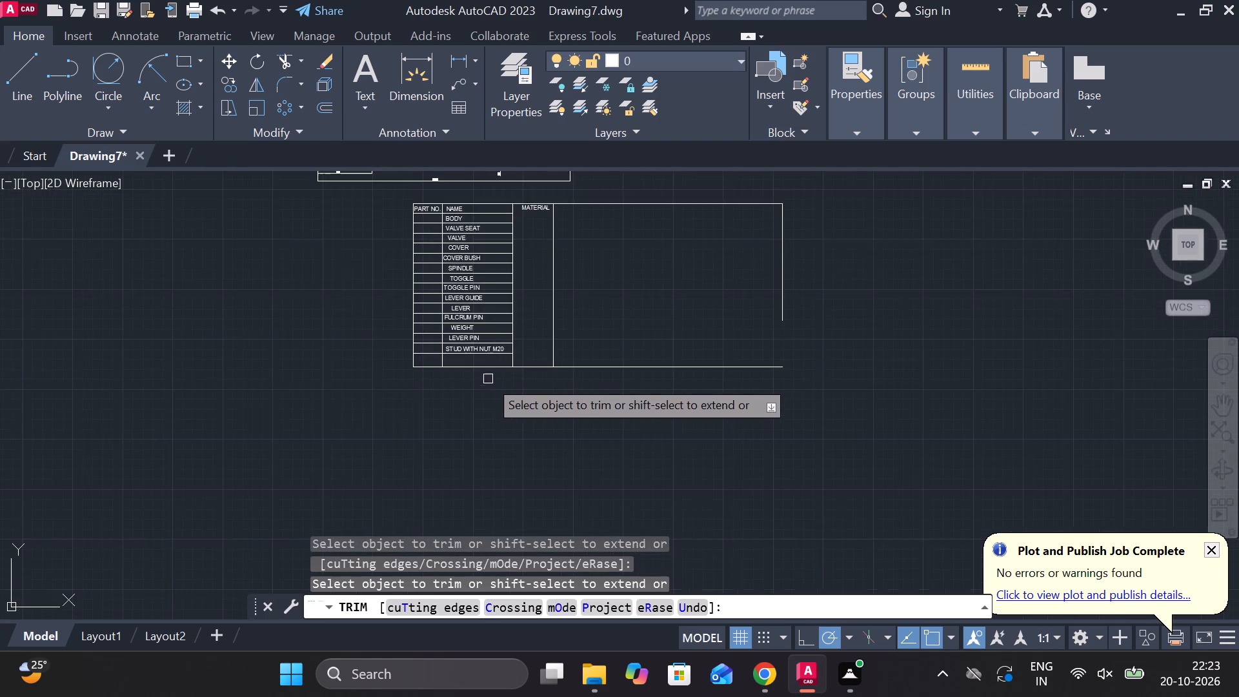
pyautogui.scroll(2, 473, 370)
pyautogui.moveTo(305, 333); pyautogui.dragTo(445, 366)
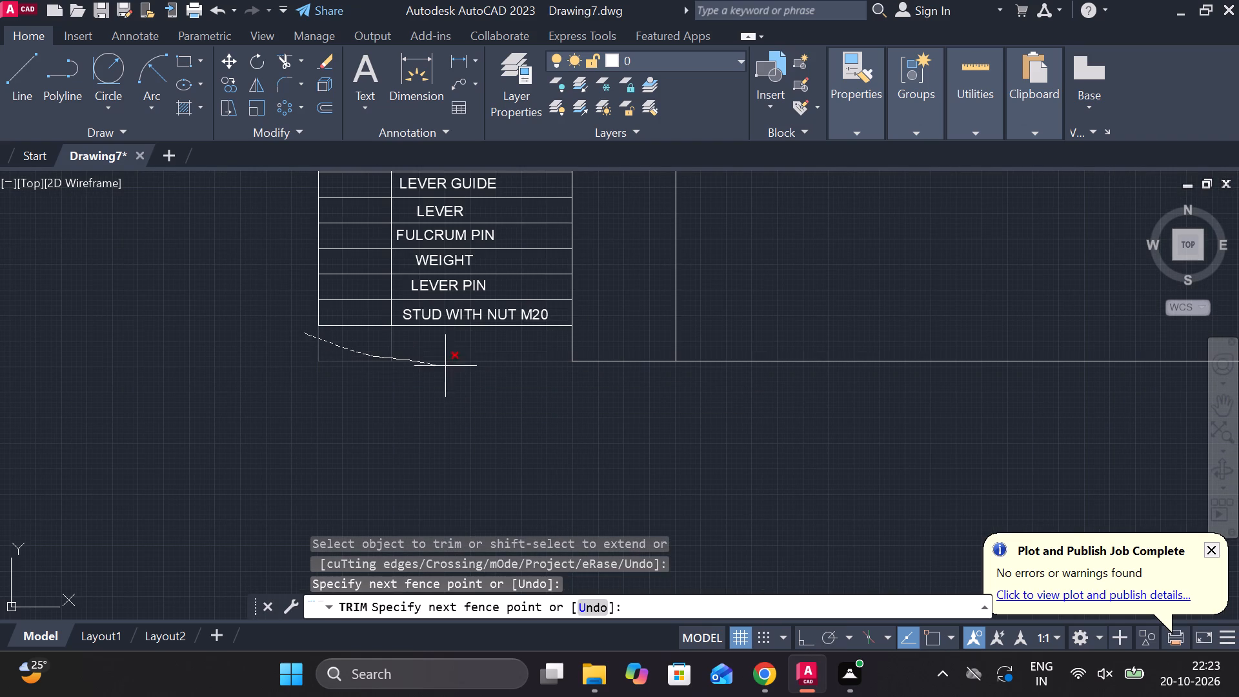
pyautogui.moveTo(445, 366); pyautogui.dragTo(594, 350)
pyautogui.click(607, 363)
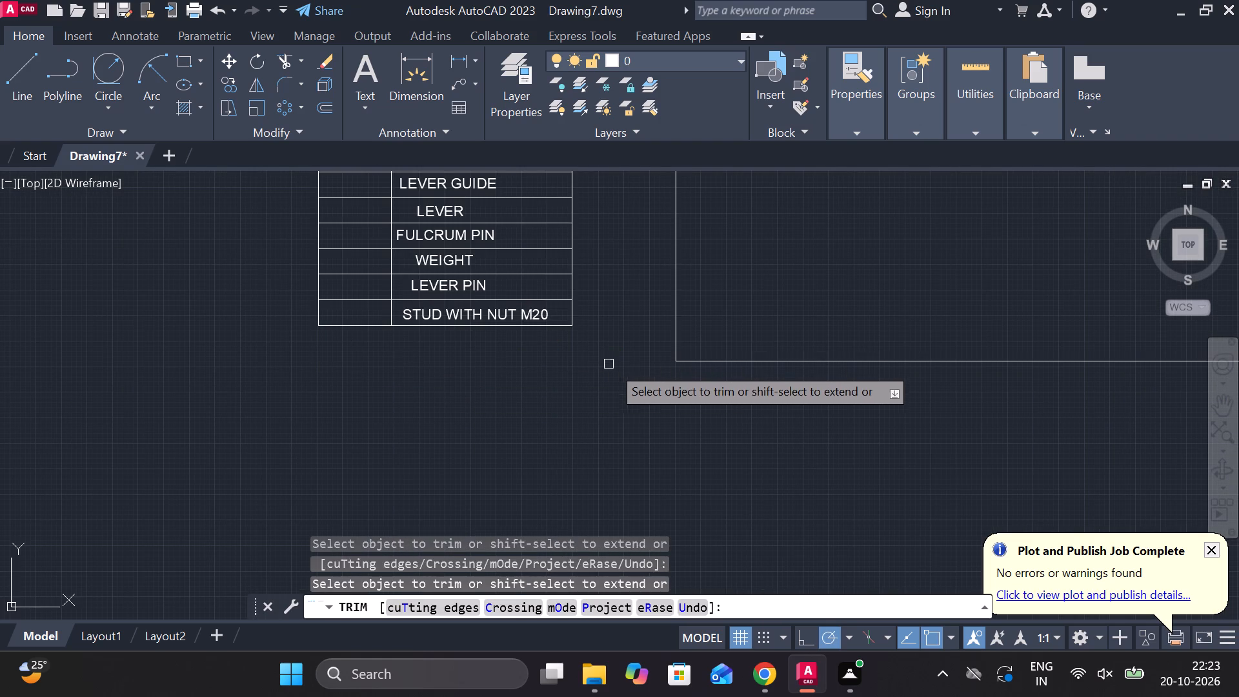
pyautogui.click(716, 362)
pyautogui.press('Escape')
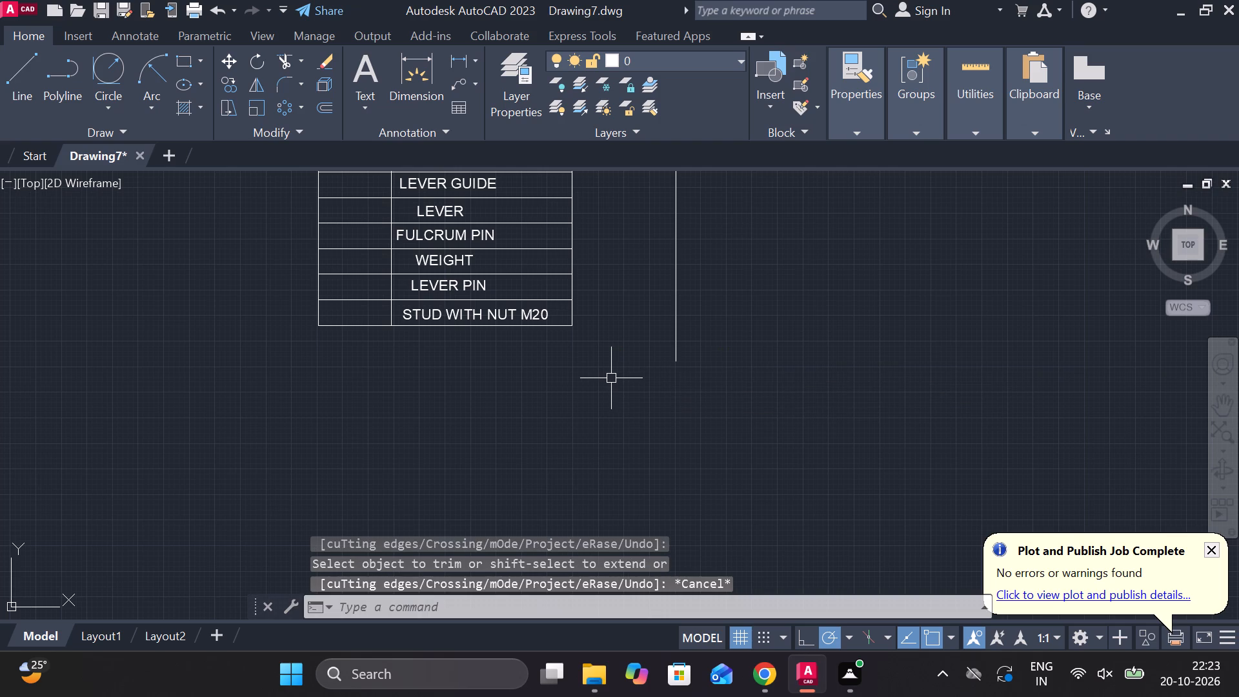
# Extend the line under STUD WITH NUT M20 across to the MATERIAL column's outer divider.
pyautogui.write('EX')
pyautogui.press('space')
pyautogui.click(549, 322)
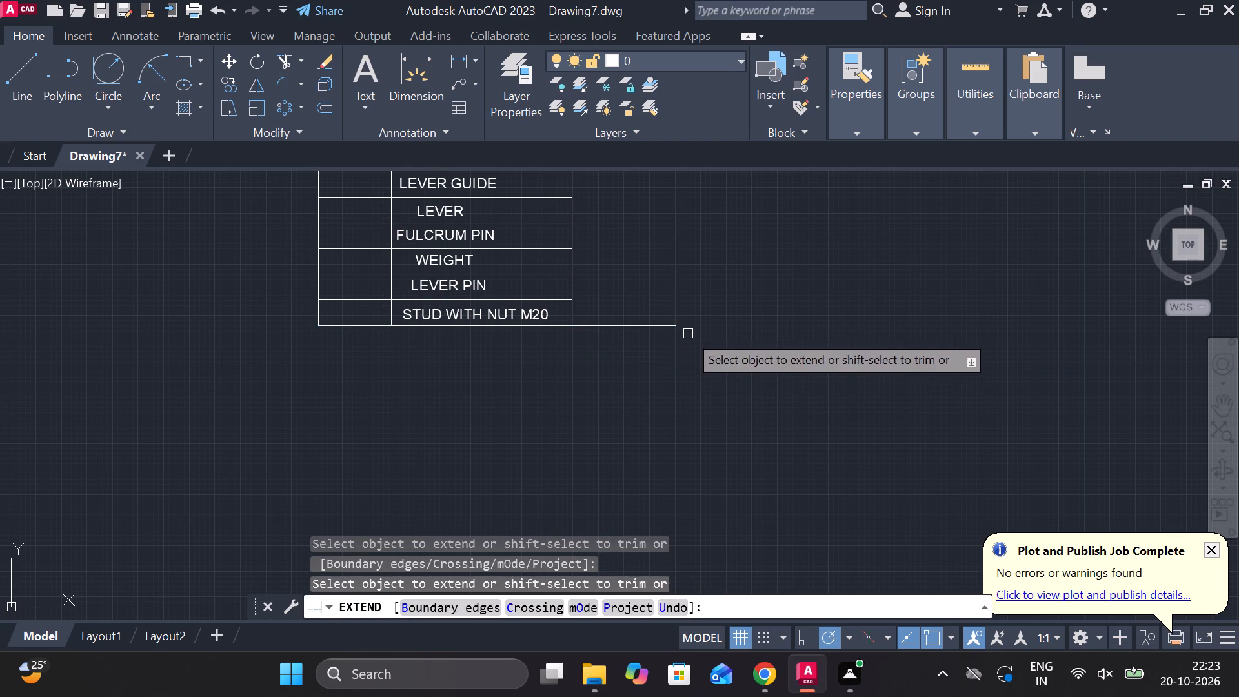
pyautogui.click(649, 328)
# Extend the row lines from below the headings through the COVER row across the MATERIAL column.
pyautogui.scroll(-3, 710, 328)
pyautogui.scroll(2, 722, 328)
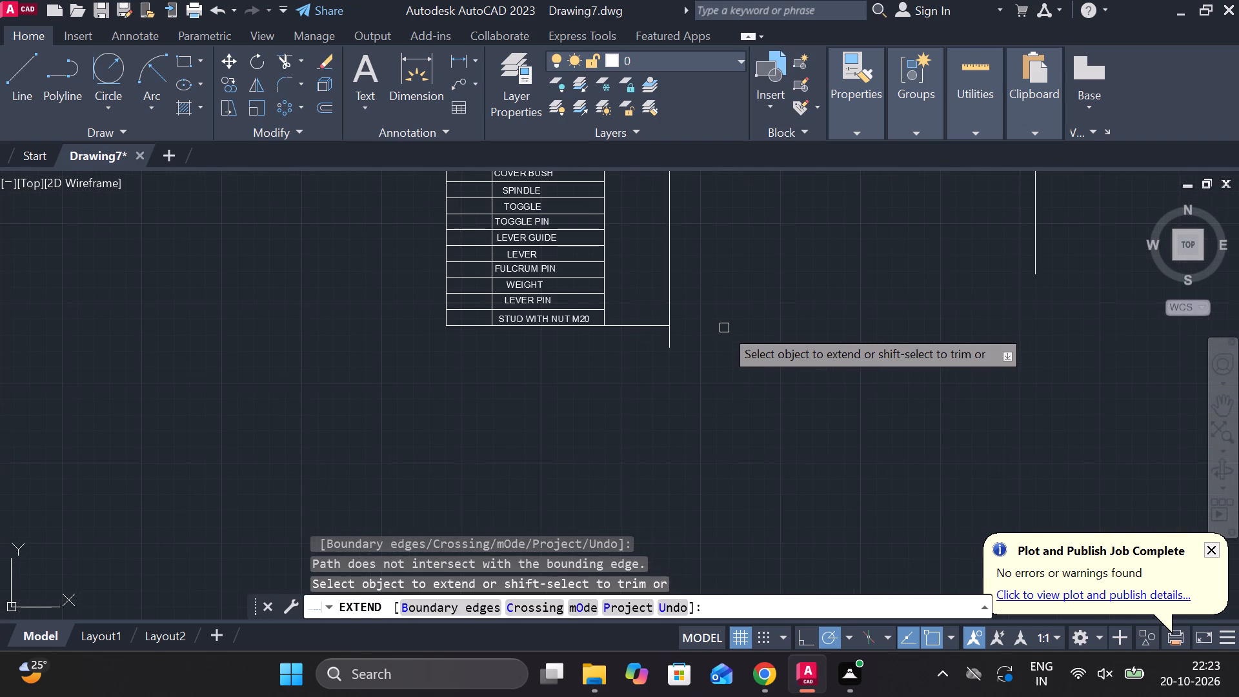
pyautogui.moveTo(712, 325); pyautogui.dragTo(719, 419, button='middle')
pyautogui.moveTo(716, 319); pyautogui.dragTo(710, 347, button='middle')
pyautogui.scroll(2, 689, 270)
pyautogui.moveTo(694, 287); pyautogui.dragTo(703, 347, button='middle')
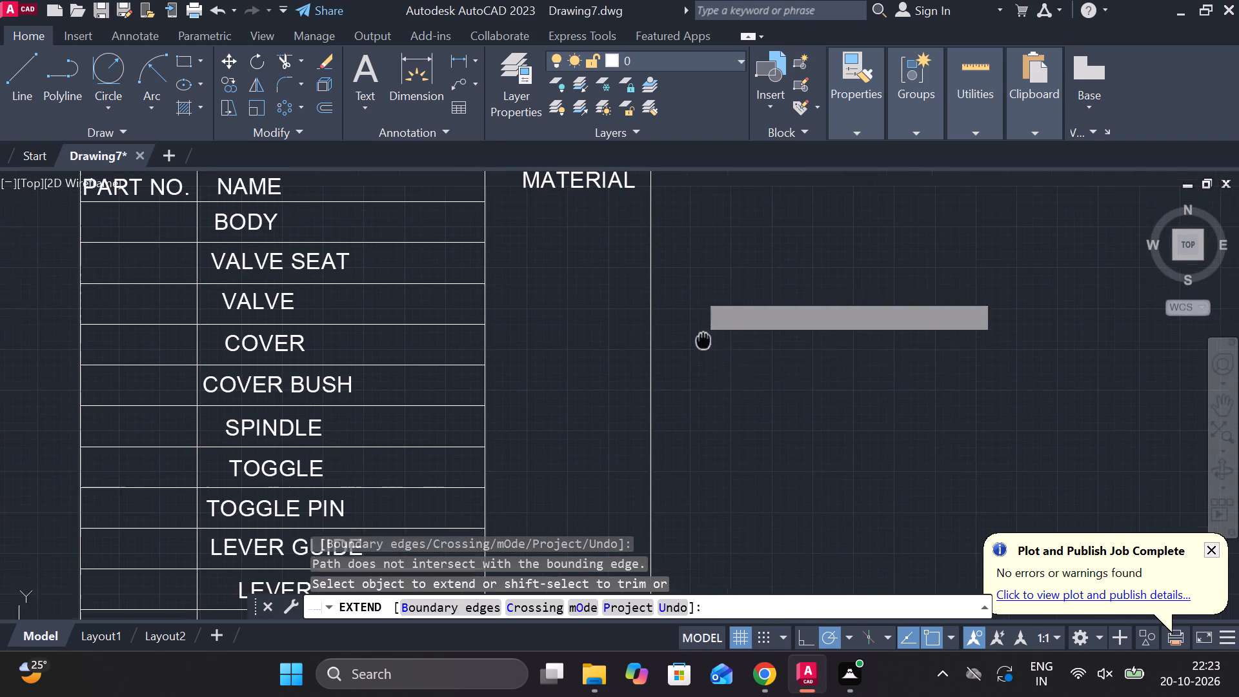
pyautogui.moveTo(703, 347); pyautogui.dragTo(703, 348, button='middle')
pyautogui.scroll(-1, 503, 252)
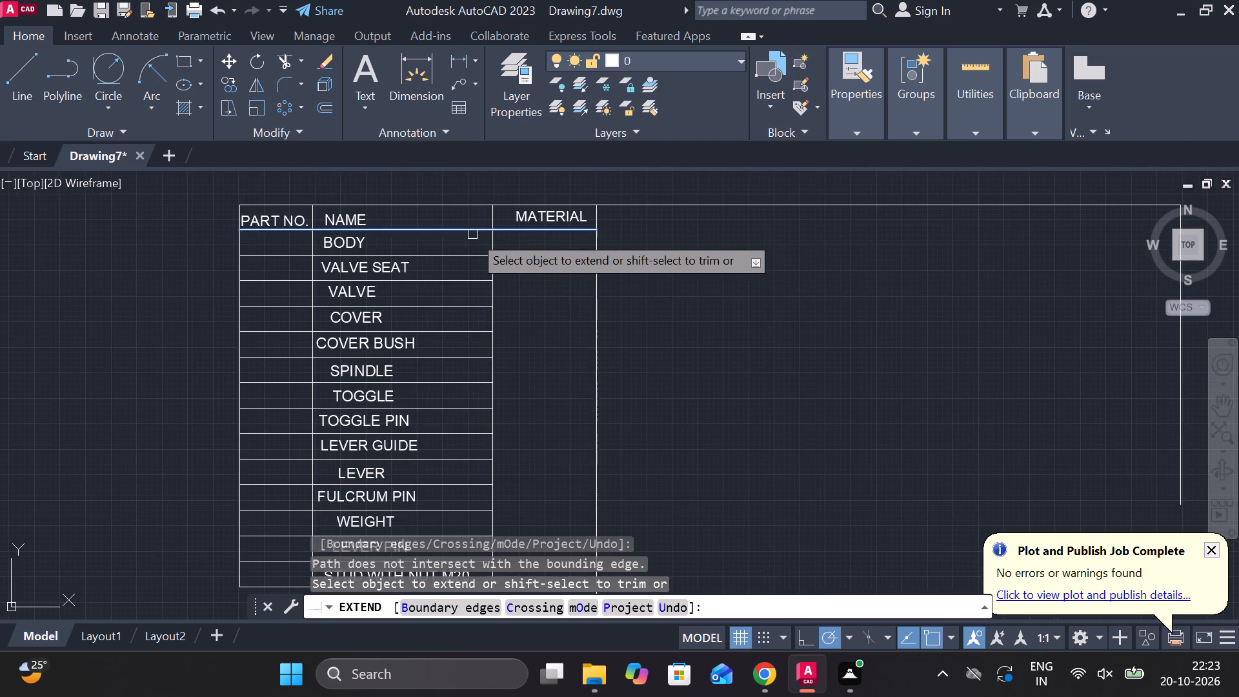
pyautogui.scroll(1, 472, 234)
pyautogui.click(472, 227)
pyautogui.click(464, 269)
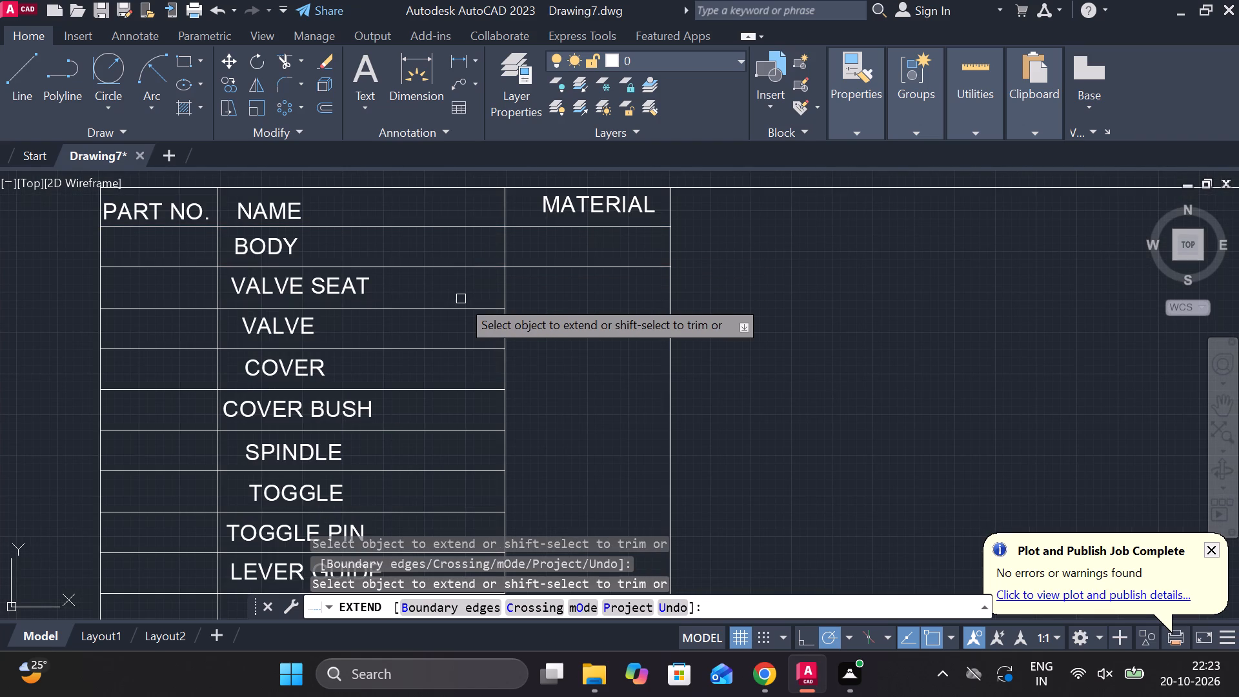
pyautogui.click(461, 310)
pyautogui.click(465, 357)
pyautogui.click(467, 381)
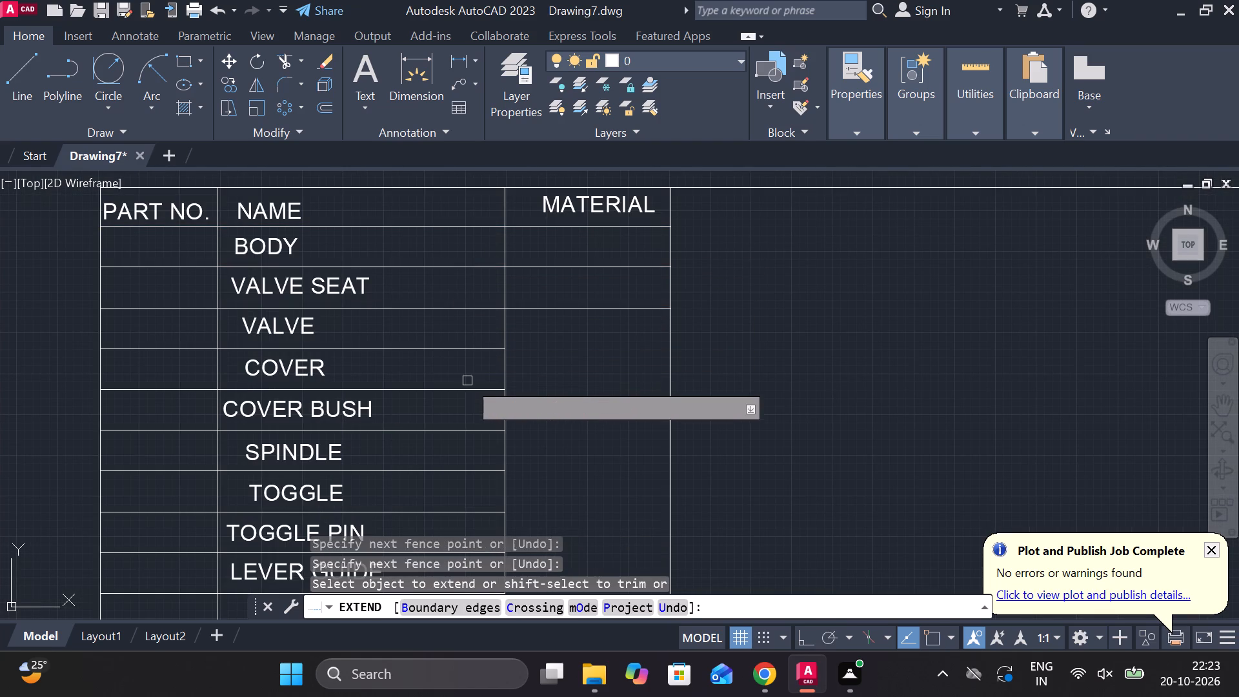
pyautogui.click(470, 392)
pyautogui.click(474, 338)
pyautogui.click(472, 369)
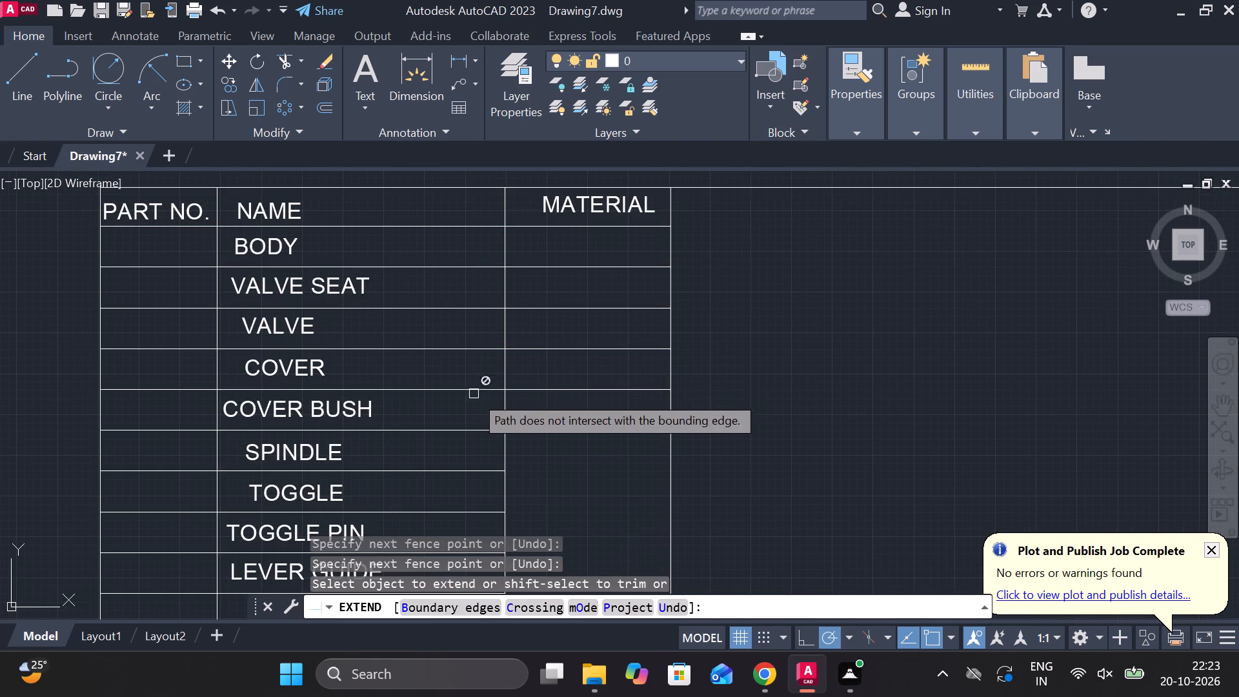
# Extend the remaining row lines, from COVER BUSH through LEVER PIN, across the MATERIAL column.
pyautogui.click(464, 376)
pyautogui.moveTo(460, 480); pyautogui.dragTo(496, 268, button='middle')
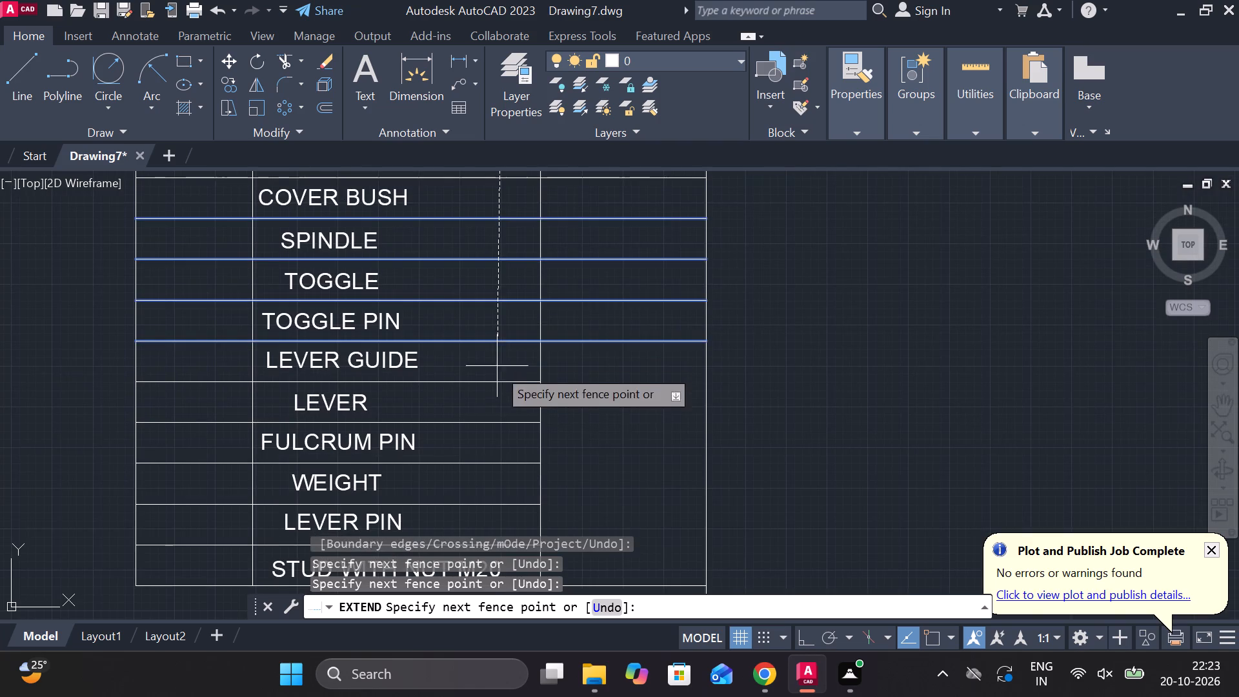
pyautogui.moveTo(494, 403); pyautogui.dragTo(510, 250, button='middle')
pyautogui.click(523, 409)
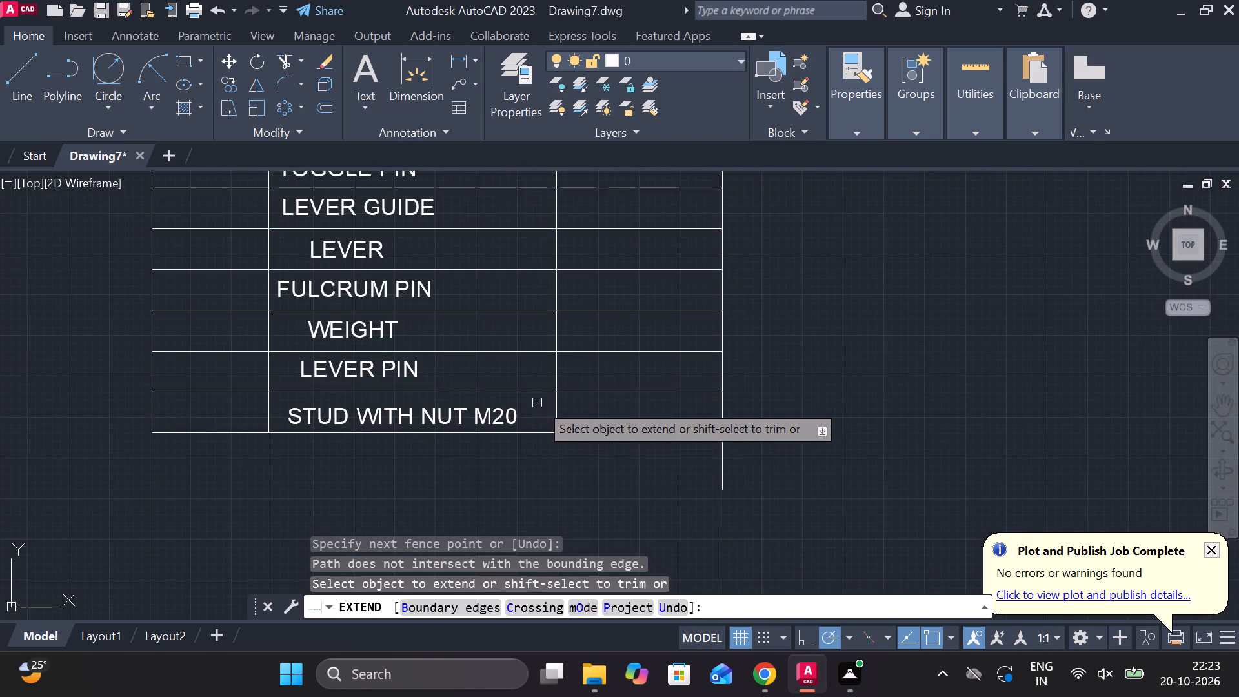
# Examine the MATERIAL column's row lines and outer divider from the heading down to the last row.
pyautogui.scroll(-2, 623, 349)
pyautogui.scroll(1, 631, 307)
pyautogui.moveTo(669, 287); pyautogui.dragTo(687, 474, button='middle')
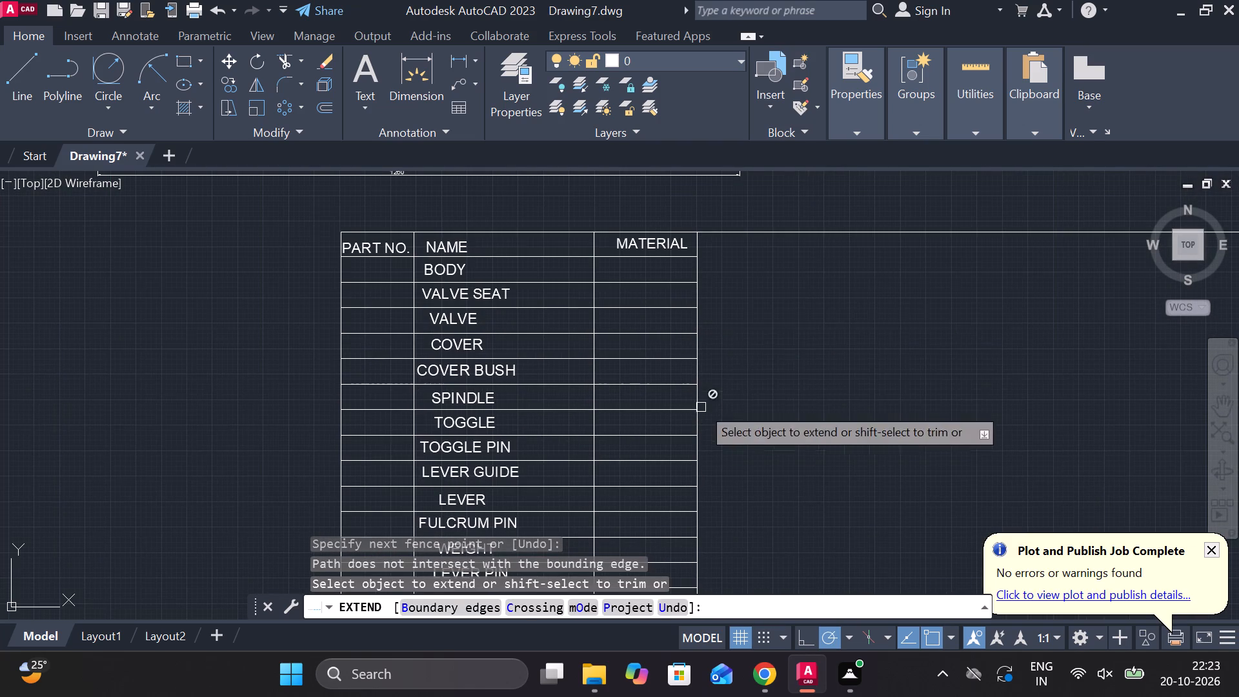
pyautogui.scroll(2, 688, 286)
pyautogui.scroll(-1, 740, 287)
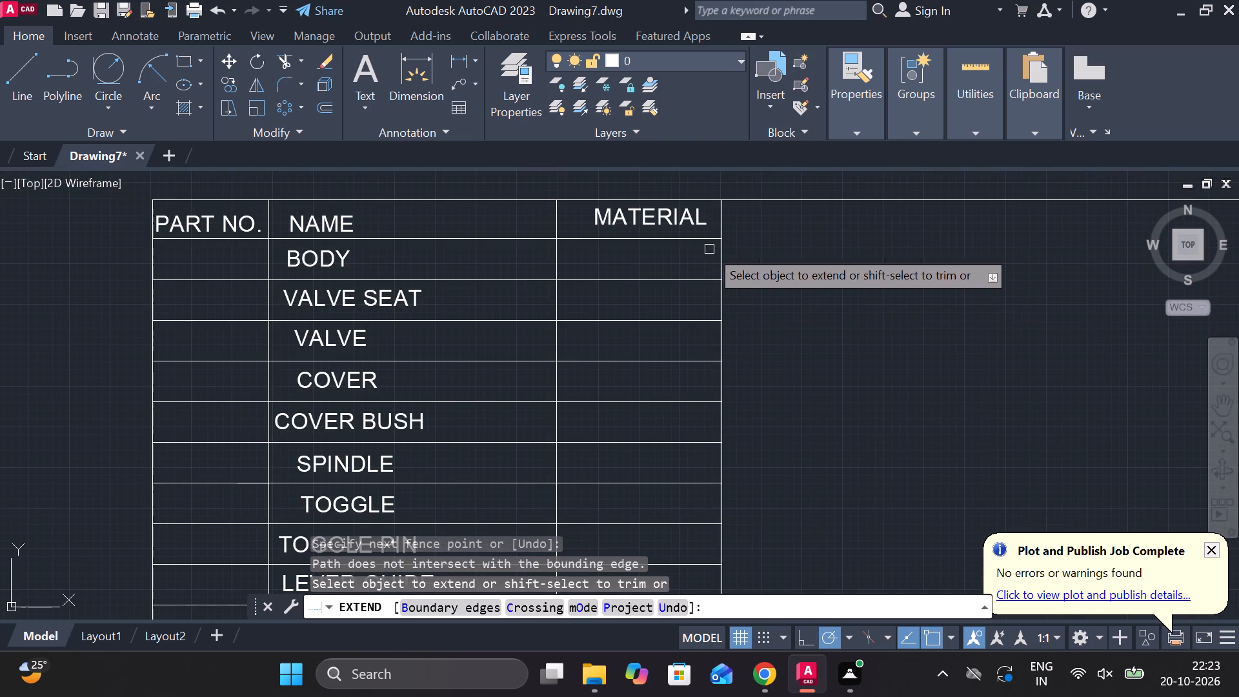
pyautogui.scroll(-1, 792, 257)
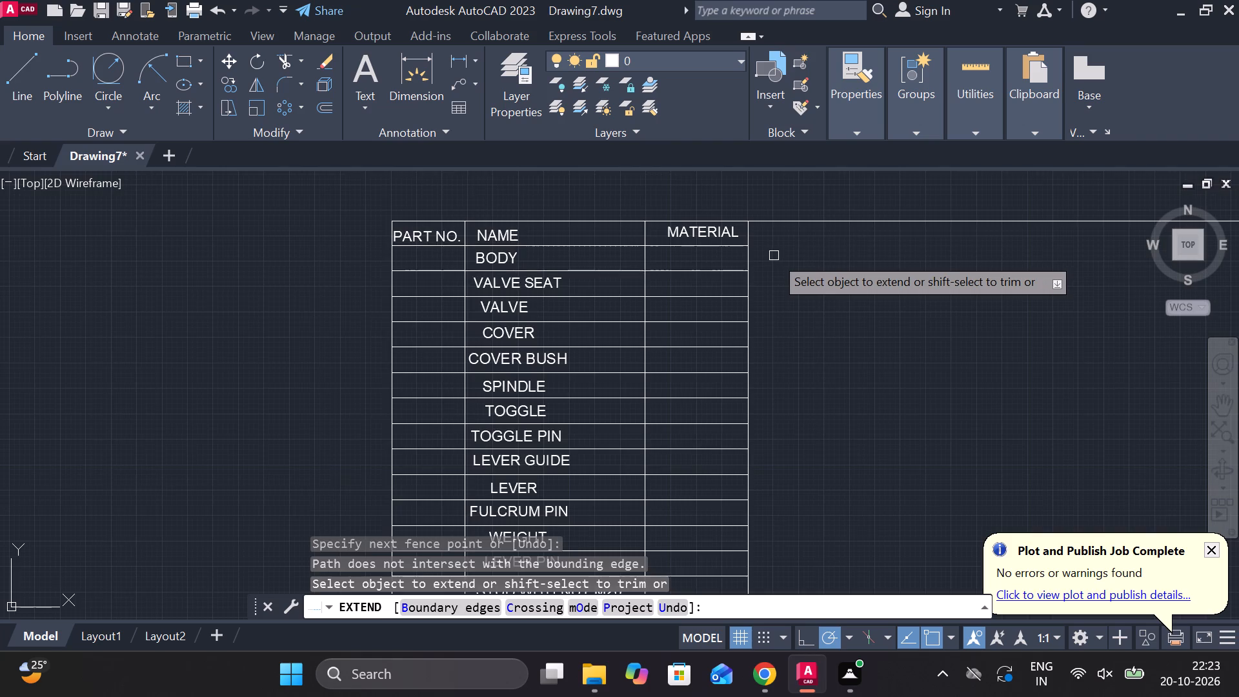
pyautogui.scroll(1, 774, 256)
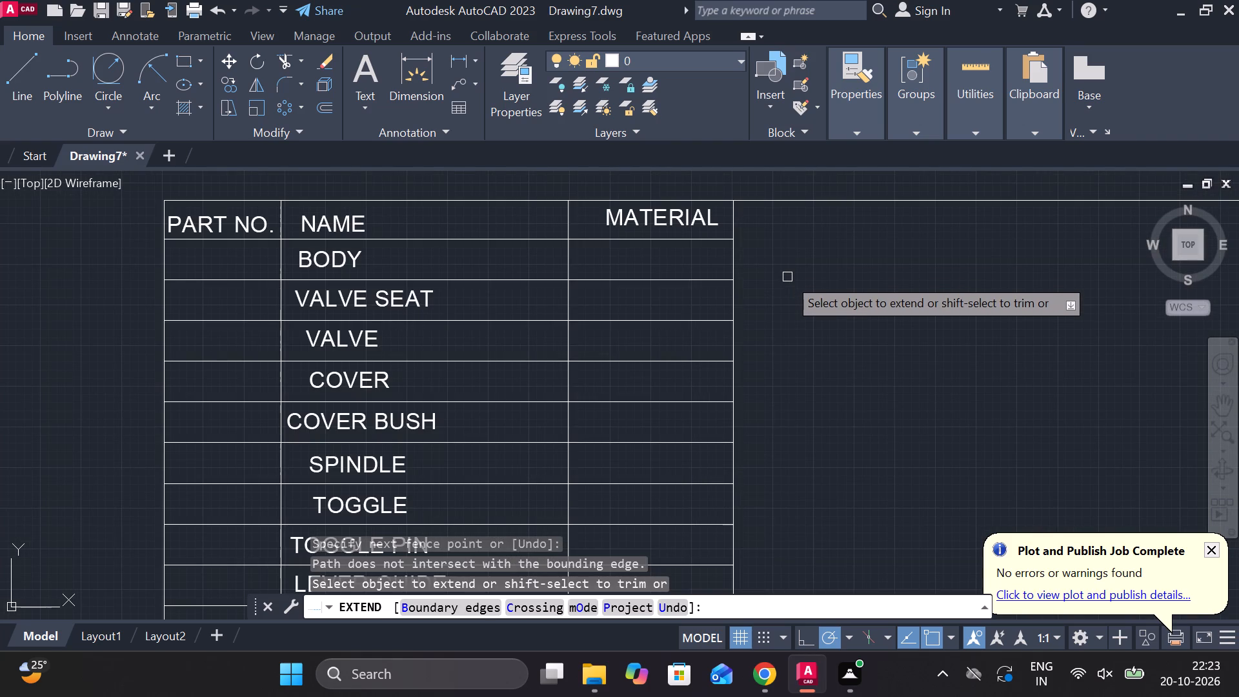
pyautogui.moveTo(771, 346); pyautogui.dragTo(688, 179, button='middle')
pyautogui.scroll(-2, 686, 265)
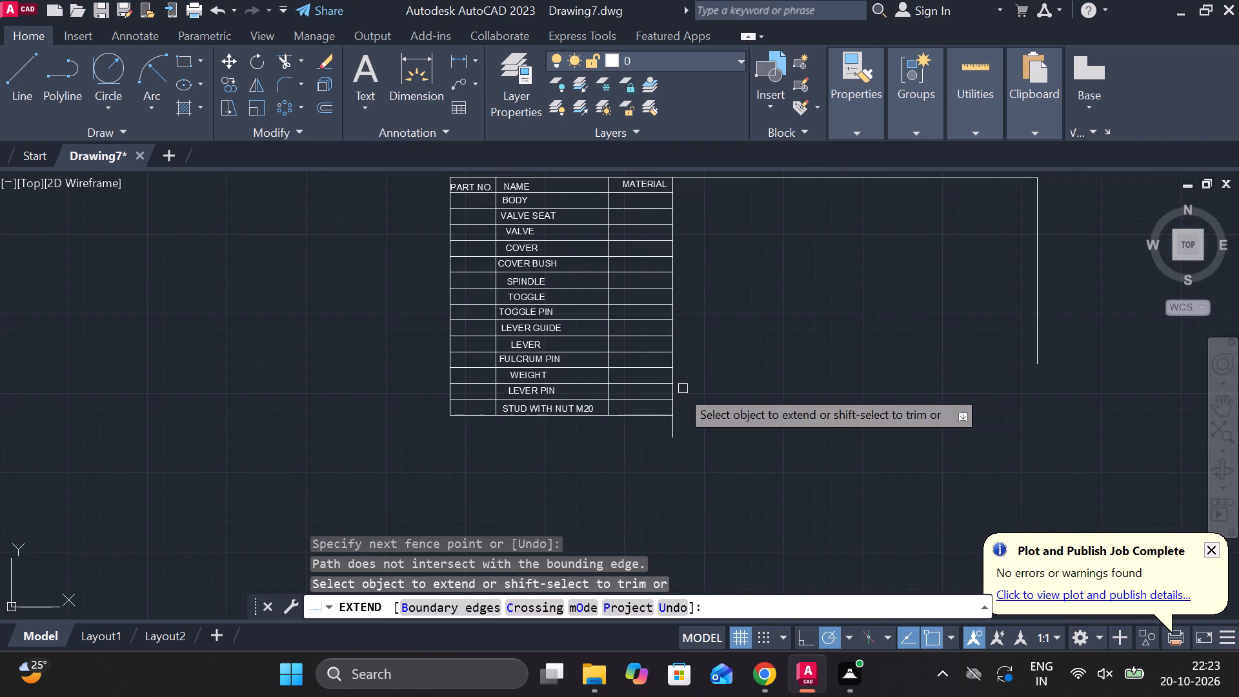
# Add the multiline text MS at height 15 in the LEVER PIN row's MATERIAL cell.
pyautogui.scroll(2, 672, 411)
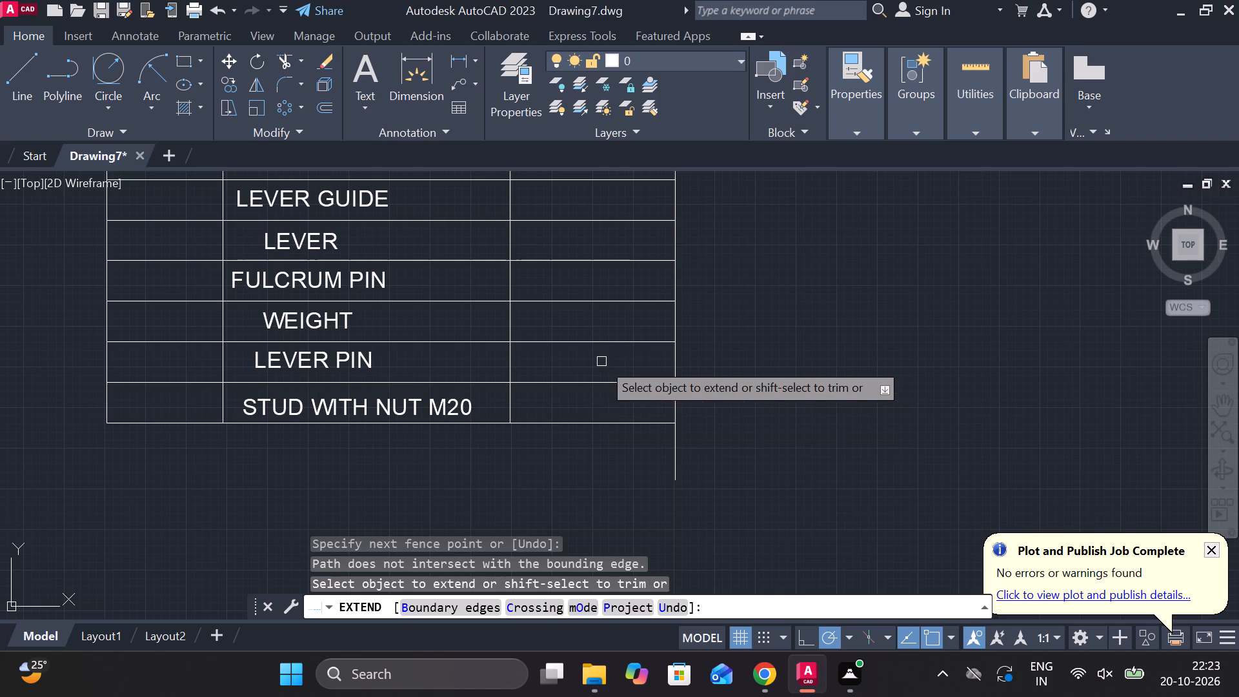
pyautogui.press('Escape')
pyautogui.write('T')
pyautogui.press('space')
pyautogui.scroll(2, 574, 358)
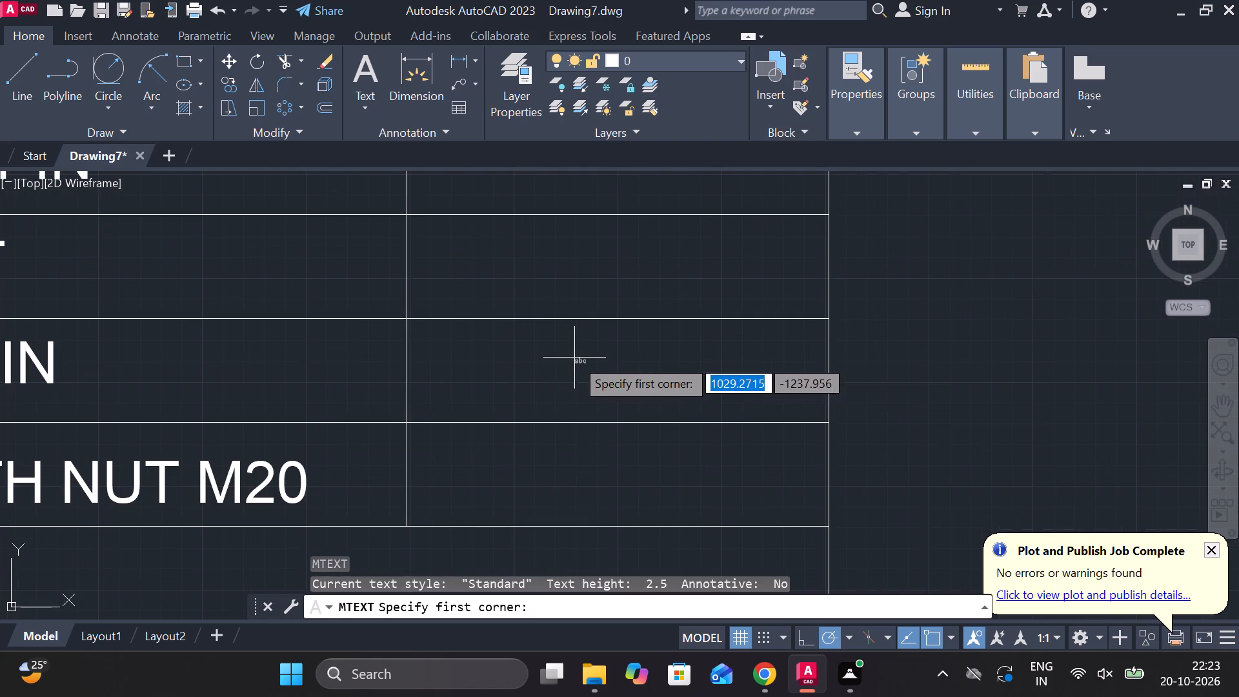
pyautogui.click(547, 343)
pyautogui.click(689, 394)
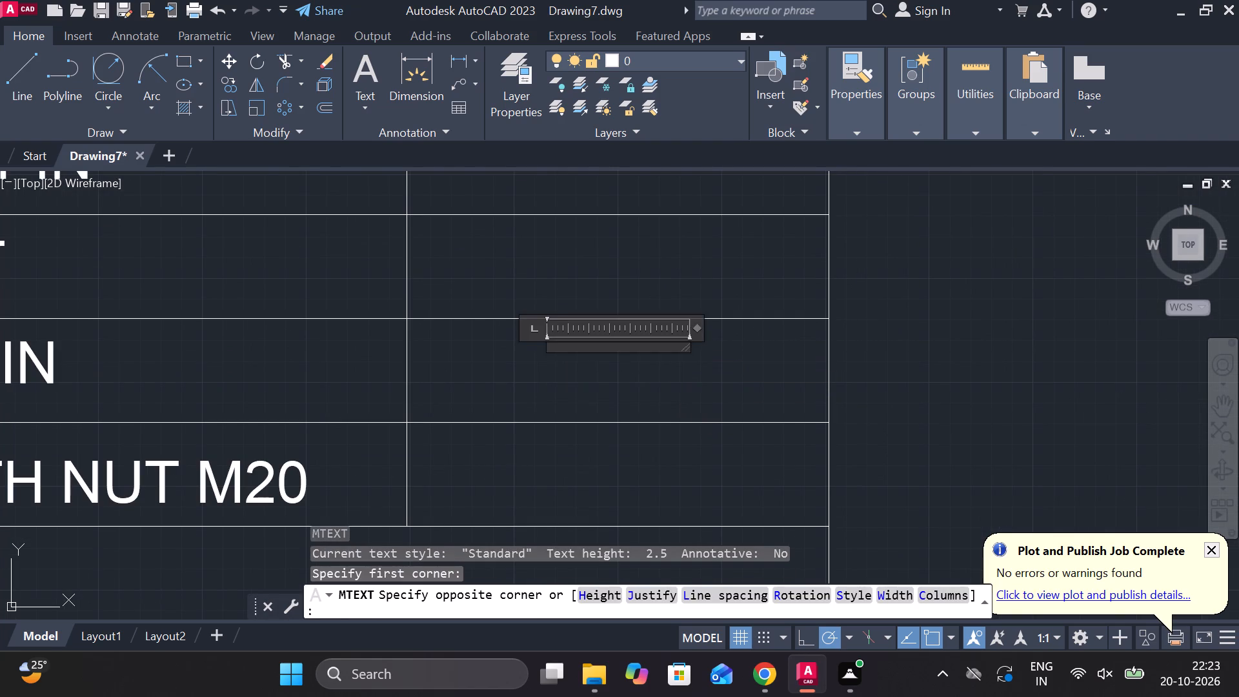
pyautogui.click(132, 82)
pyautogui.write('15')
pyautogui.press('Return')
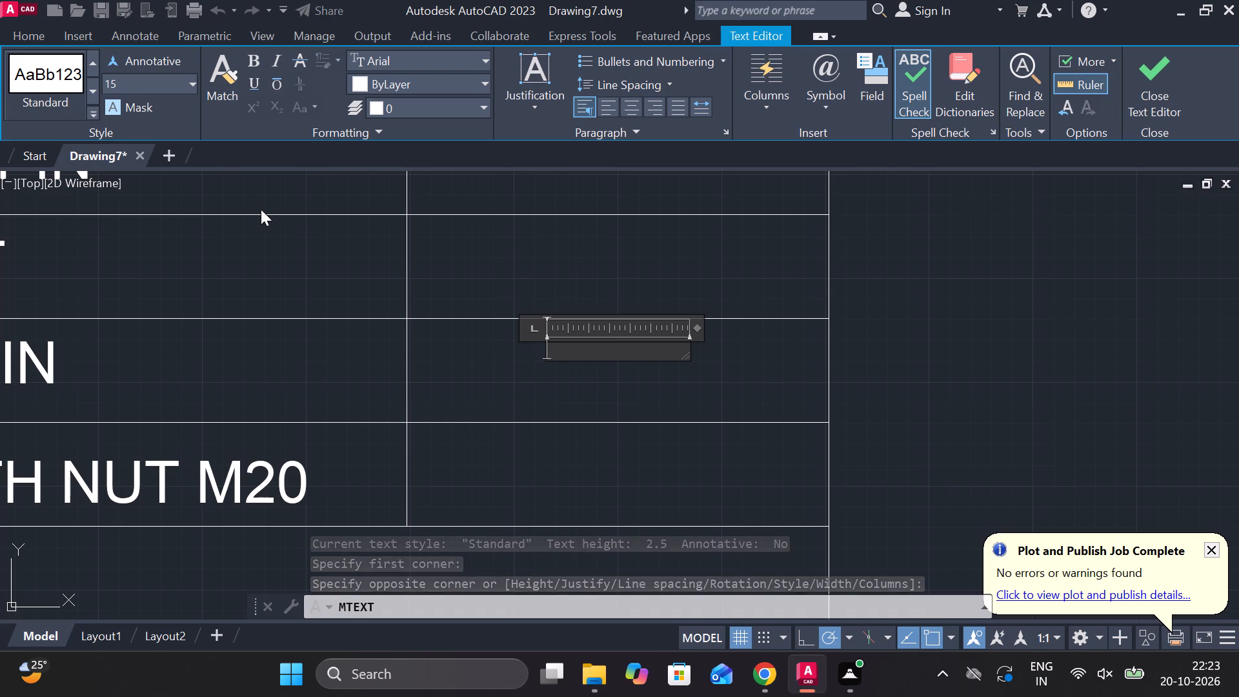
pyautogui.press('m')
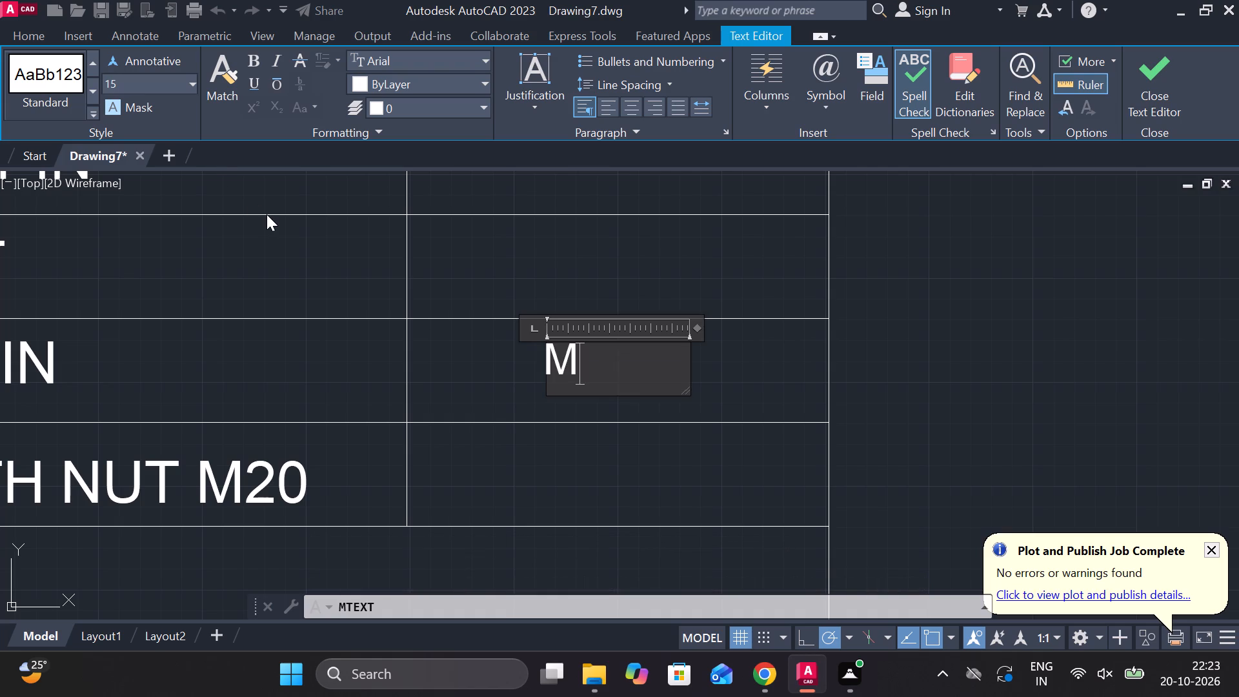
pyautogui.press('s')
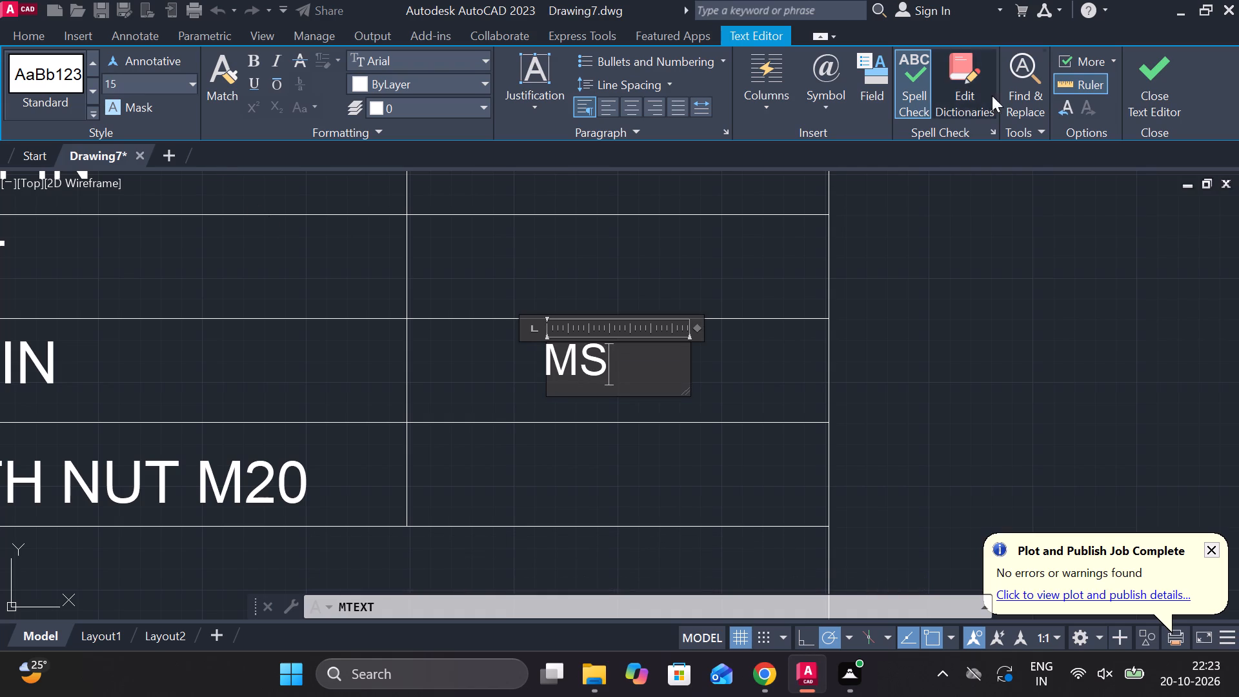
pyautogui.click(1149, 101)
# Set the text height of MS in the LEVER PIN row to 20.
pyautogui.scroll(-3, 601, 388)
pyautogui.scroll(2, 601, 388)
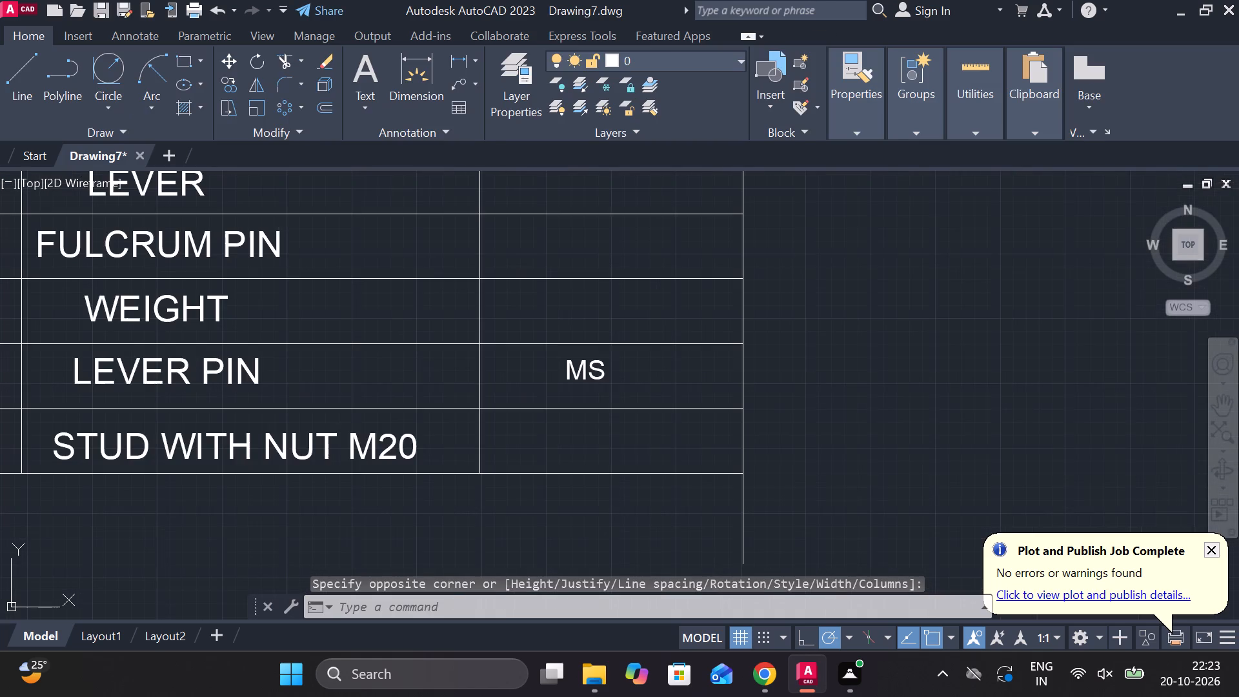
pyautogui.moveTo(602, 388); pyautogui.dragTo(682, 396, button='middle')
pyautogui.scroll(-1, 682, 397)
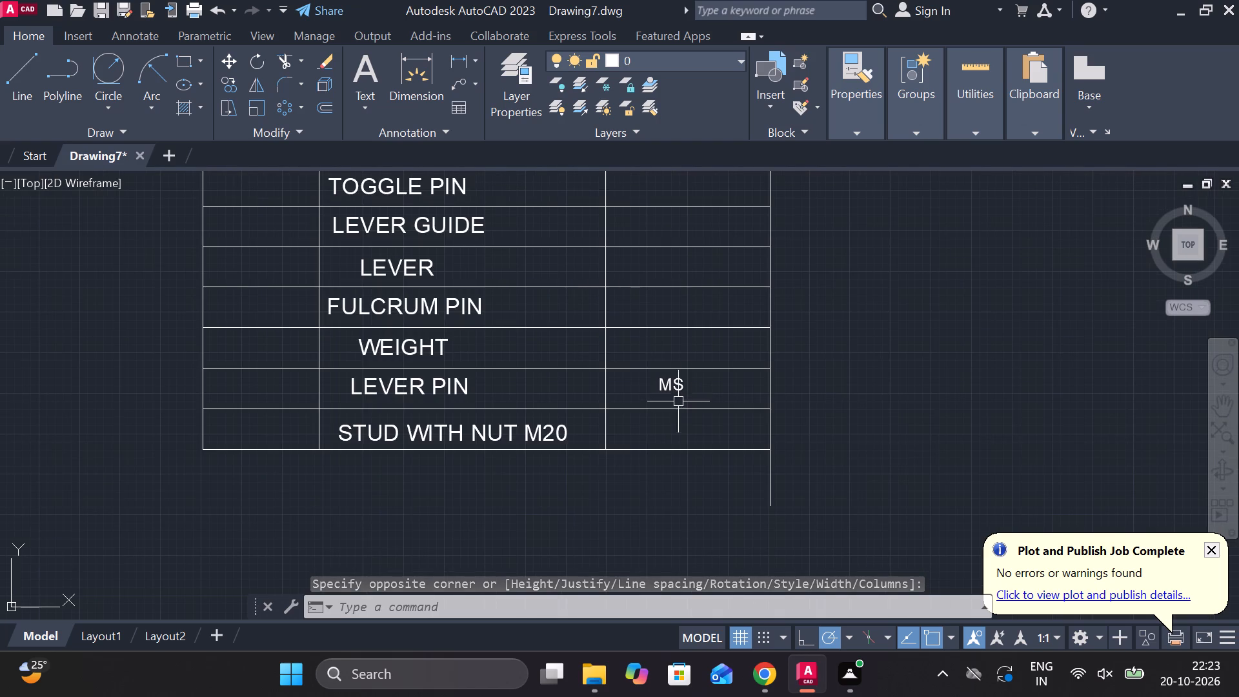
pyautogui.doubleClick(672, 389)
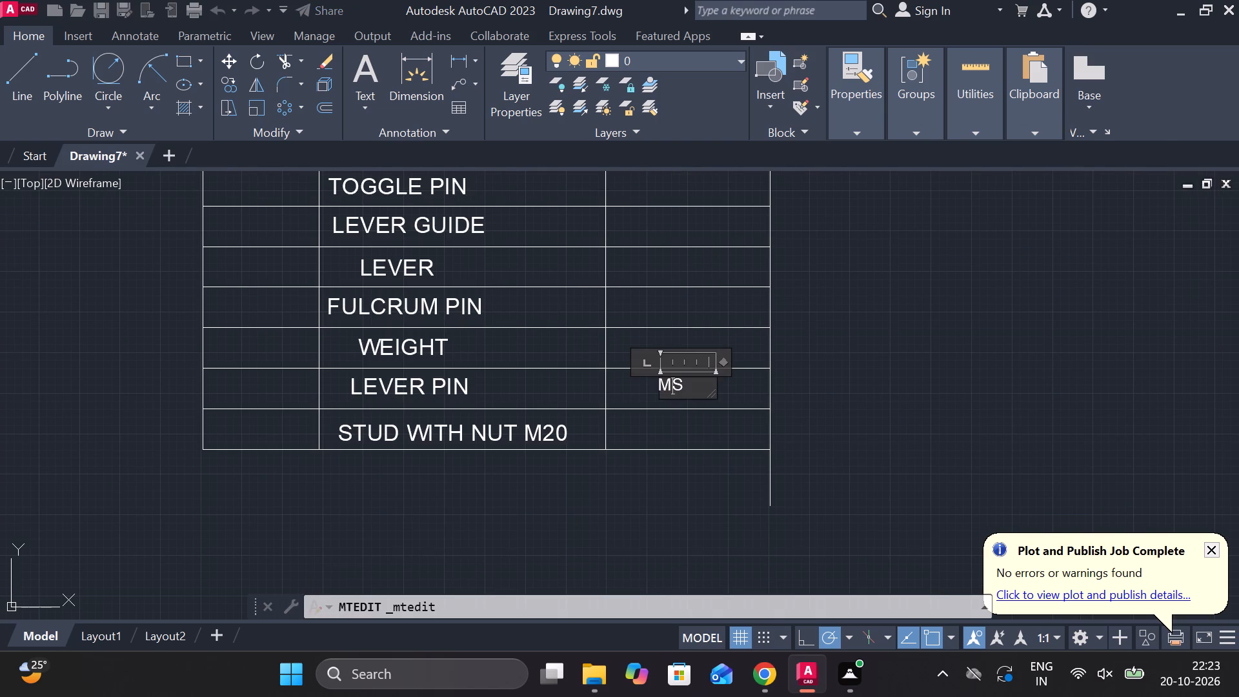
pyautogui.press('Escape')
pyautogui.doubleClick(448, 379)
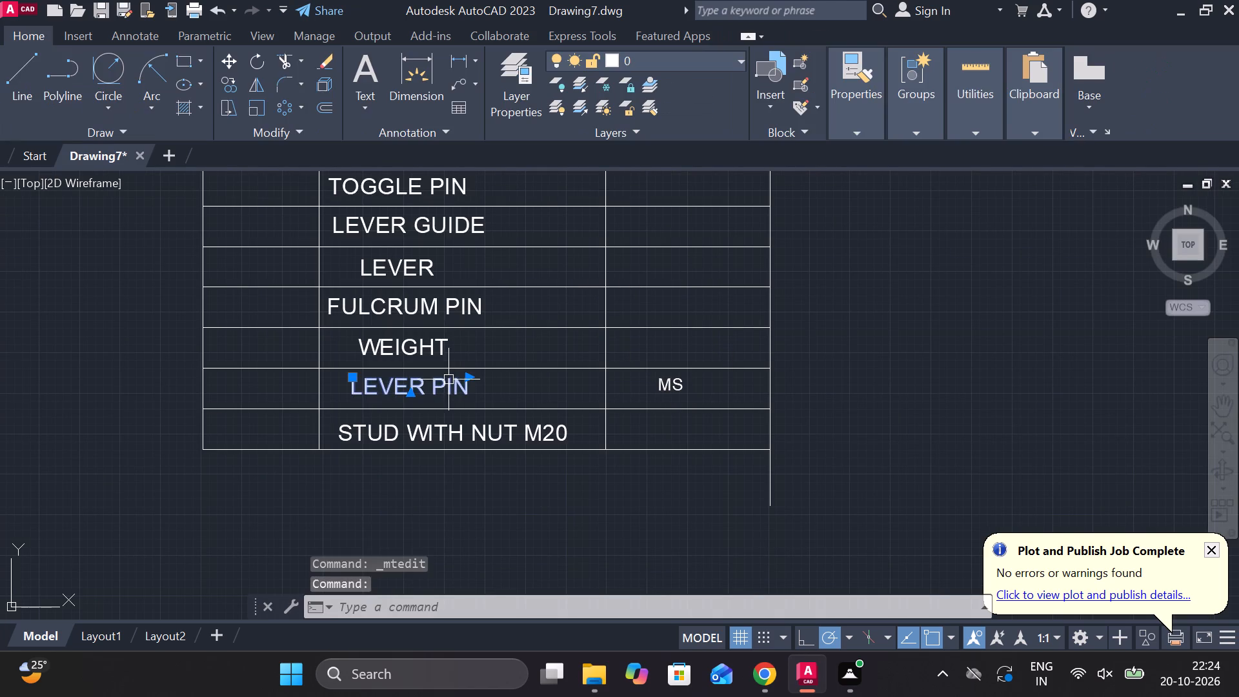
pyautogui.press('Escape')
pyautogui.doubleClick(685, 383)
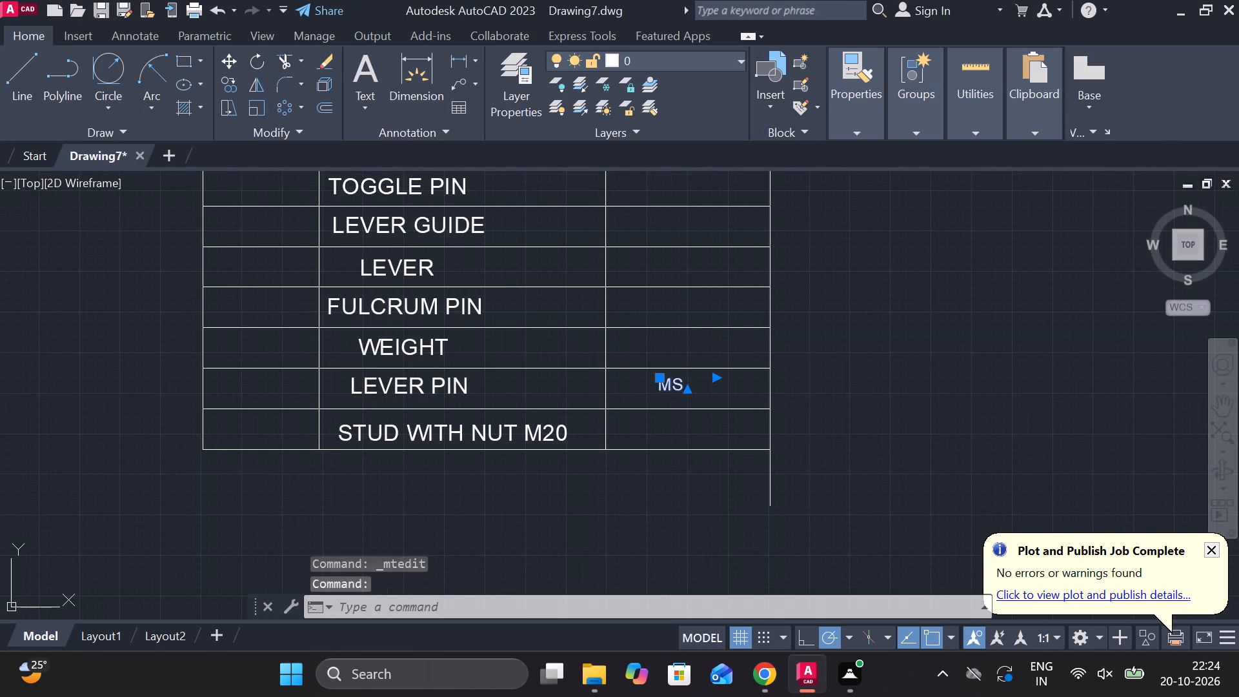
pyautogui.scroll(2, 685, 383)
pyautogui.moveTo(685, 384); pyautogui.dragTo(634, 387)
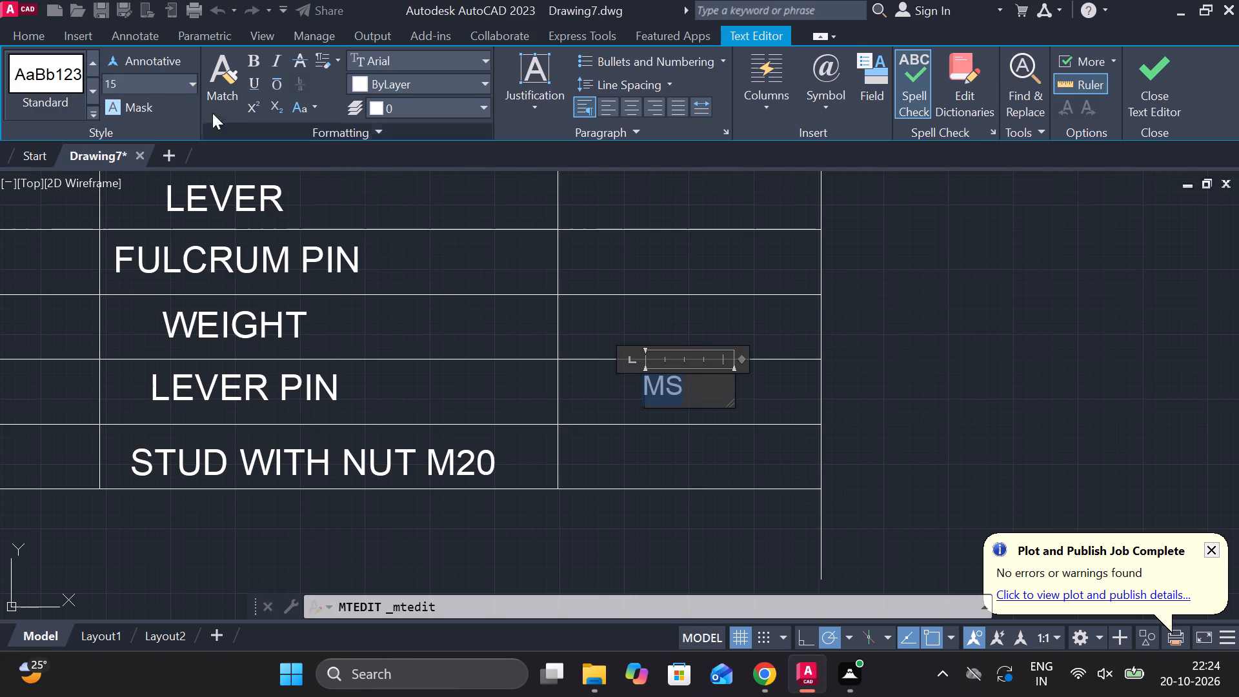
pyautogui.click(129, 82)
pyautogui.write('20')
pyautogui.press('Return')
pyautogui.click(1132, 97)
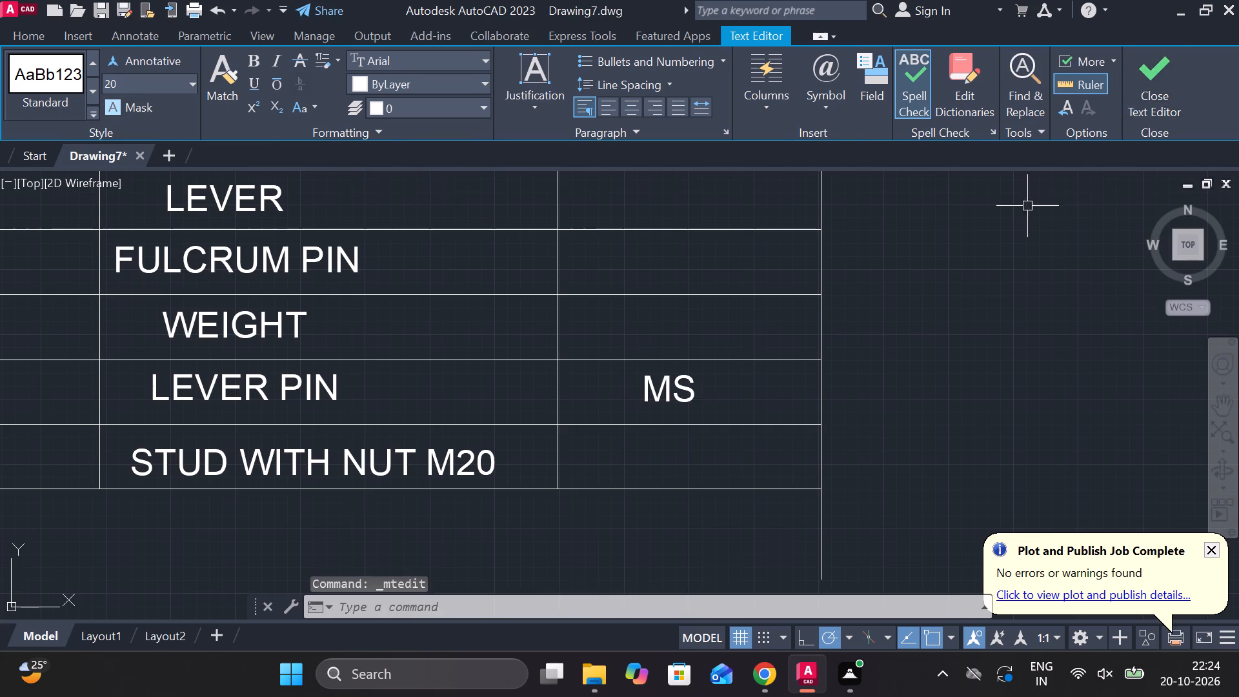
# Copy the LEVER PIN row's MS text straight up into the LEVER GUIDE, TOGGLE PIN, TOGGLE and SPINDLE rows of the MATERIAL column.
pyautogui.scroll(-2, 765, 378)
pyautogui.scroll(1, 741, 387)
pyautogui.click(731, 381)
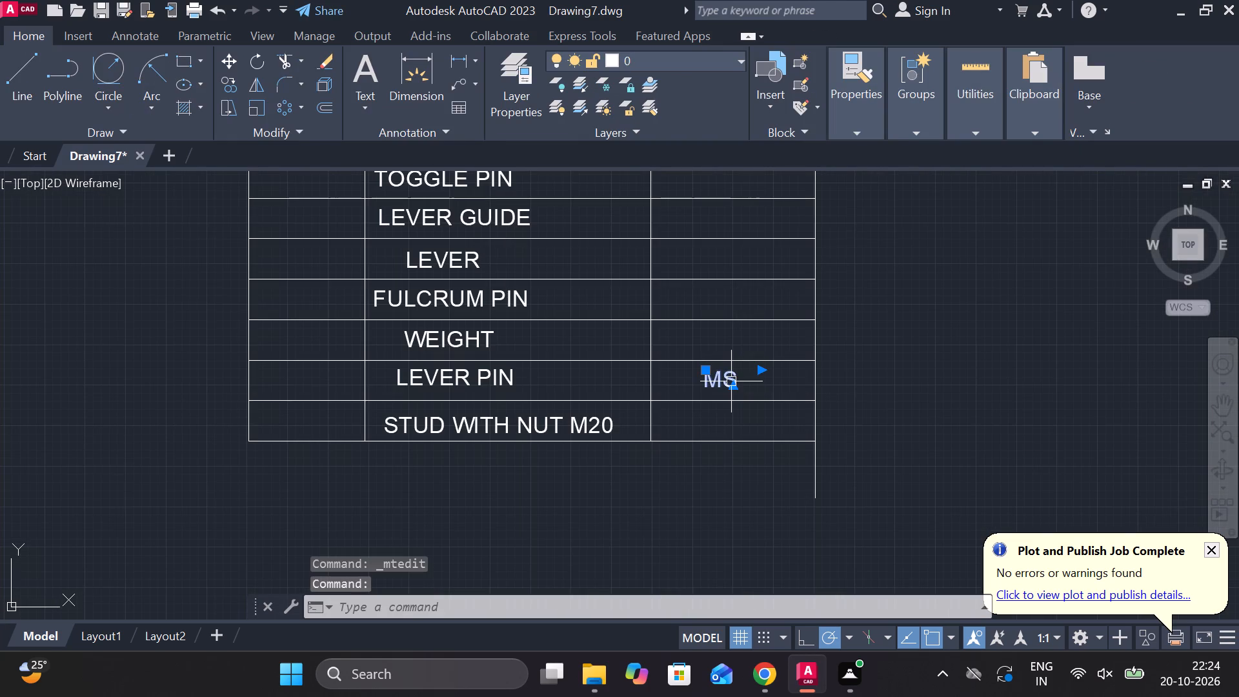
pyautogui.write('CO')
pyautogui.press('Return')
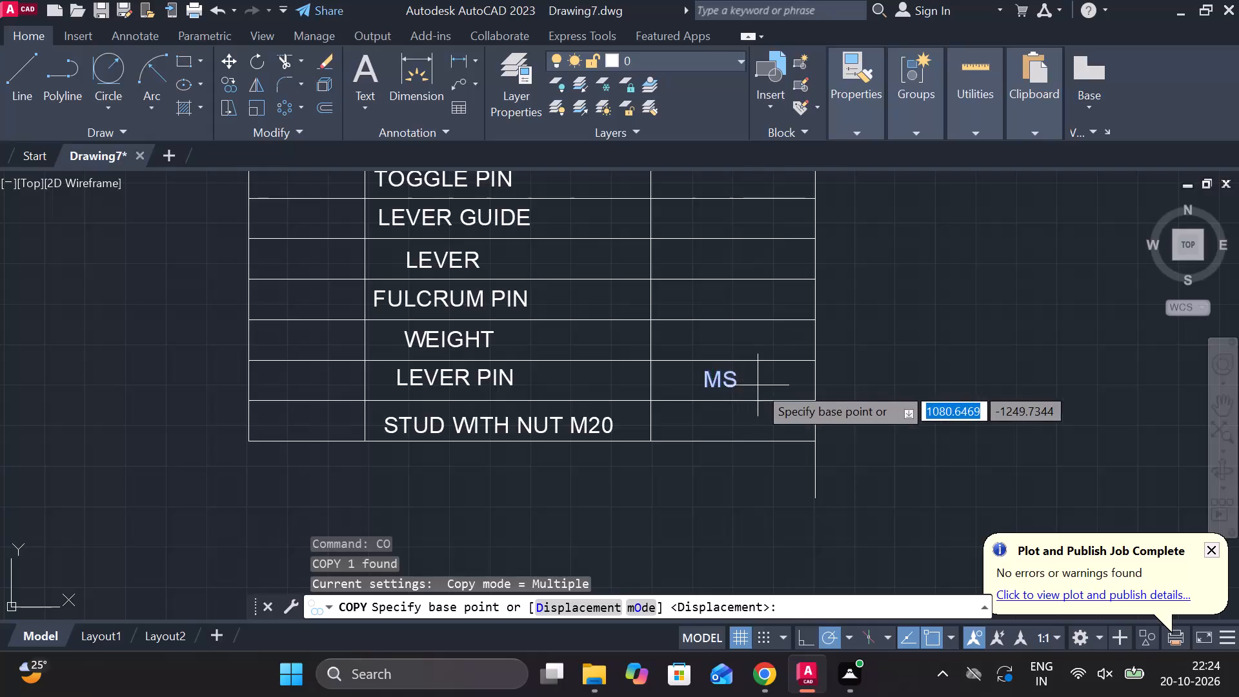
pyautogui.click(758, 385)
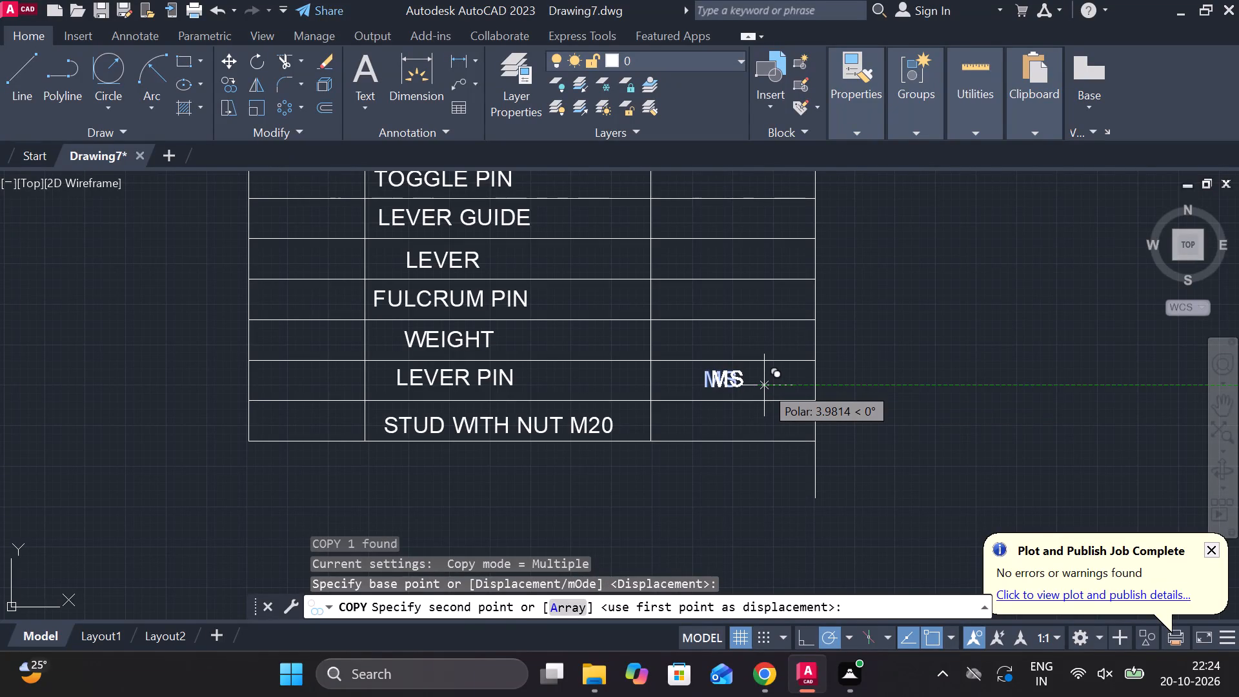
pyautogui.click(750, 223)
pyautogui.moveTo(760, 285); pyautogui.dragTo(748, 378, button='middle')
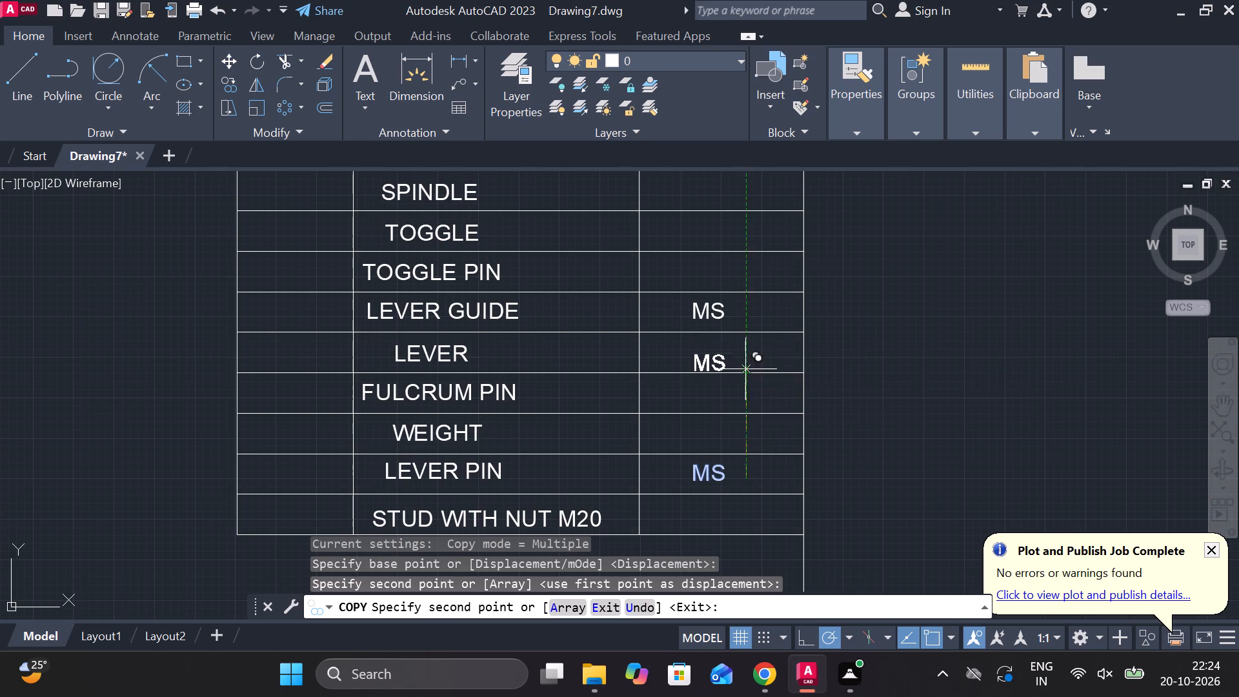
pyautogui.scroll(1, 745, 271)
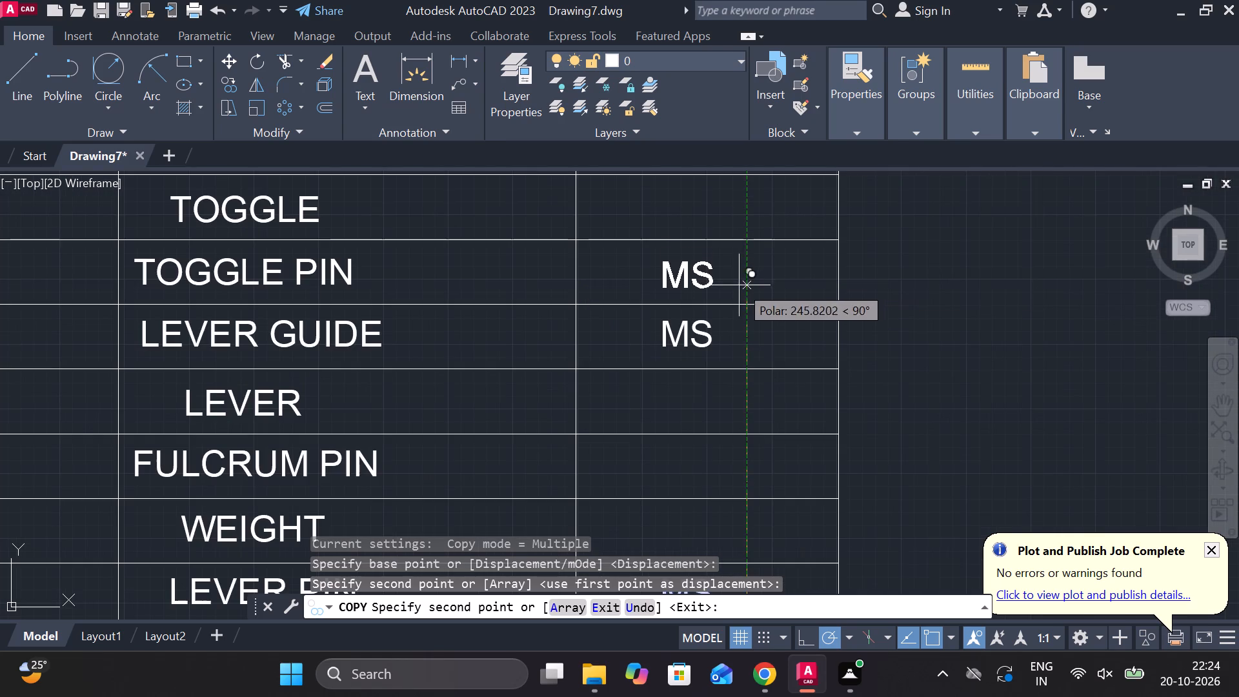
pyautogui.click(749, 277)
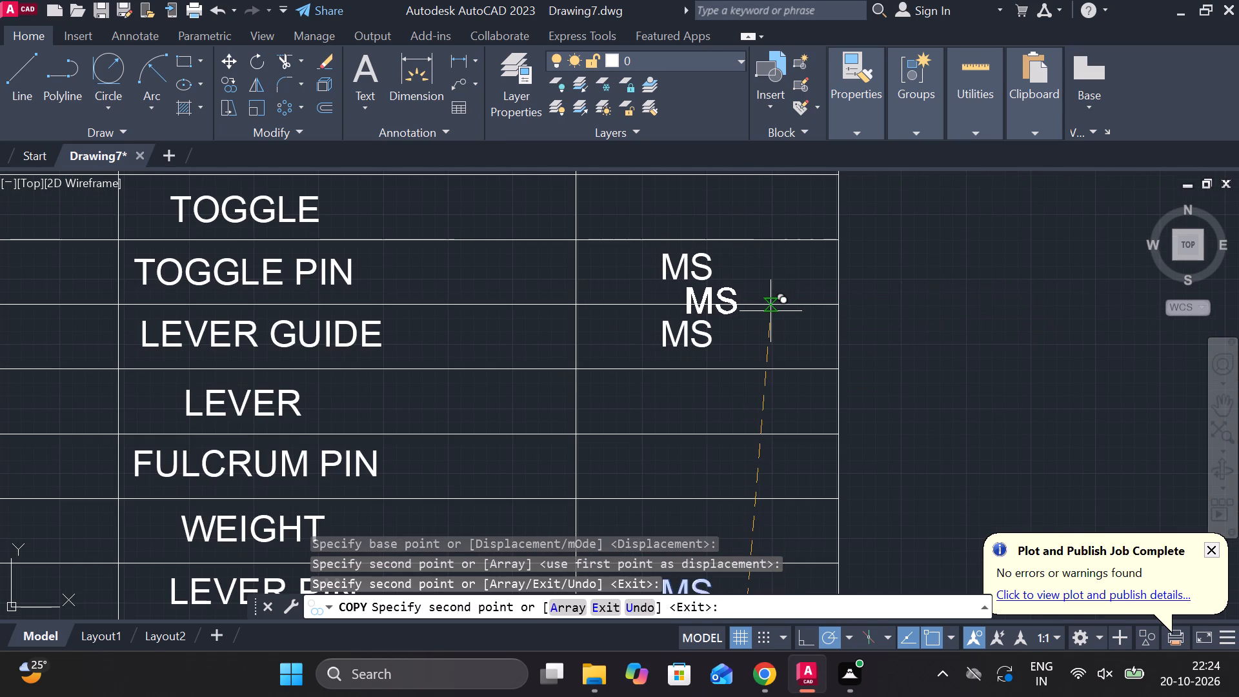
pyautogui.moveTo(771, 311); pyautogui.dragTo(810, 396, button='middle')
pyautogui.moveTo(785, 341); pyautogui.dragTo(896, 398, button='middle')
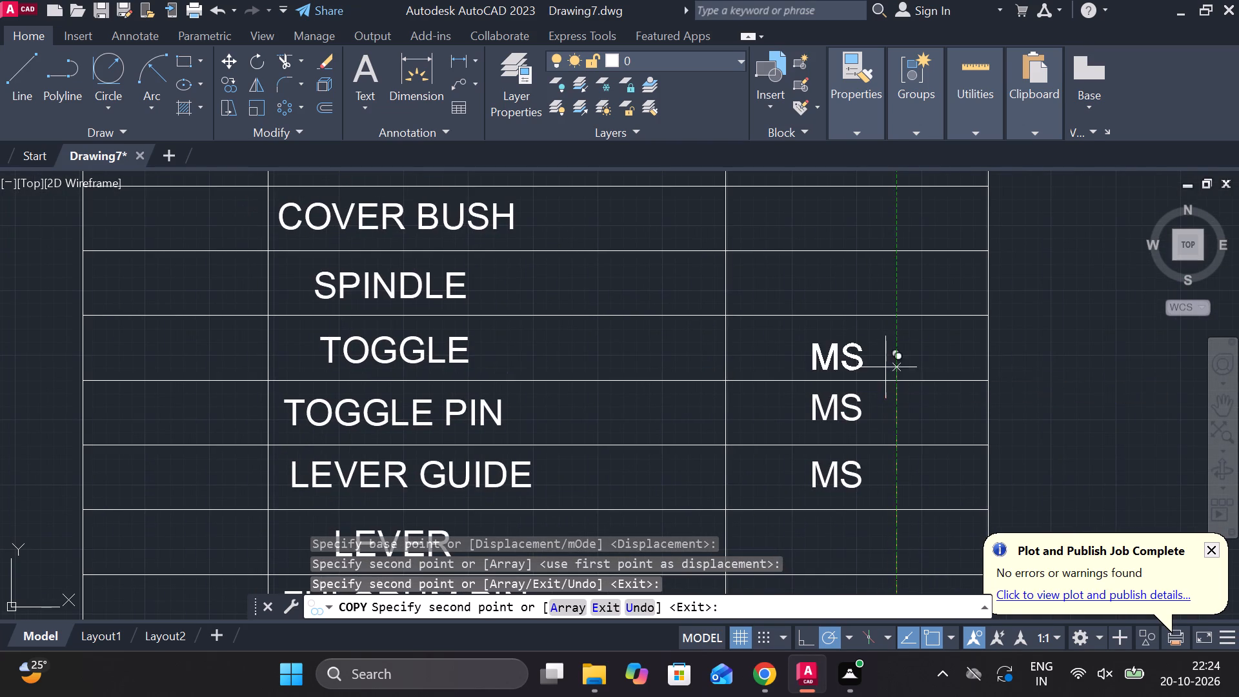
pyautogui.click(889, 356)
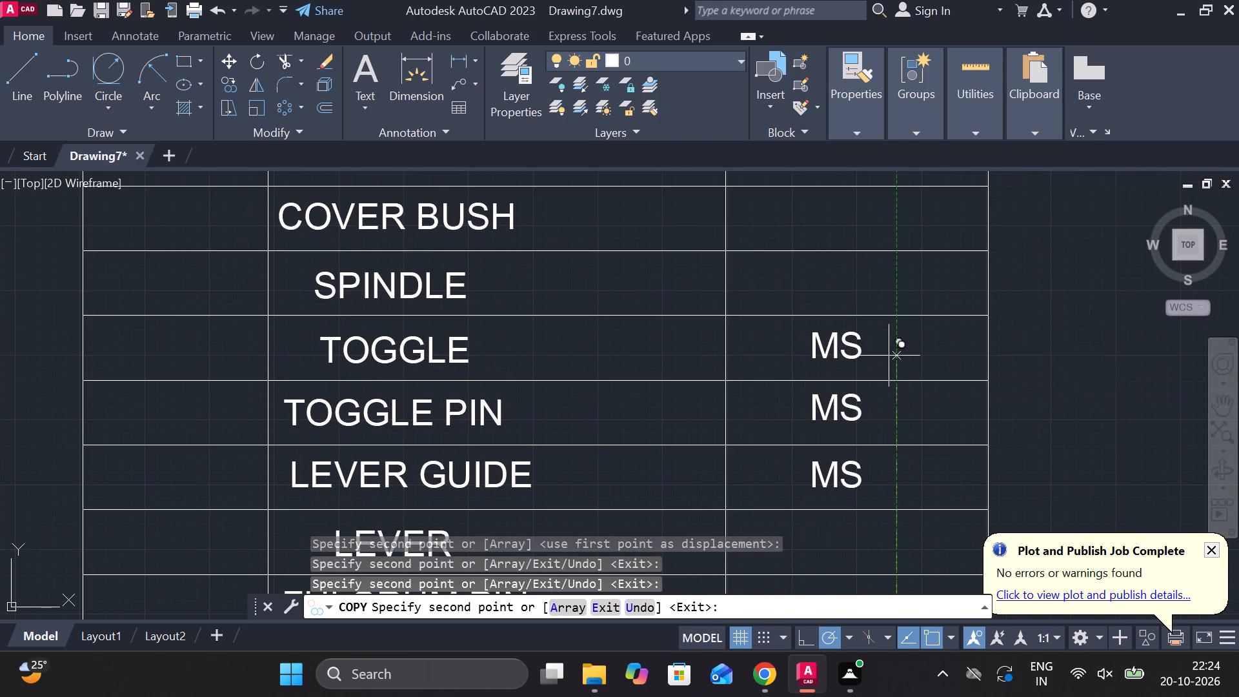
pyautogui.click(891, 293)
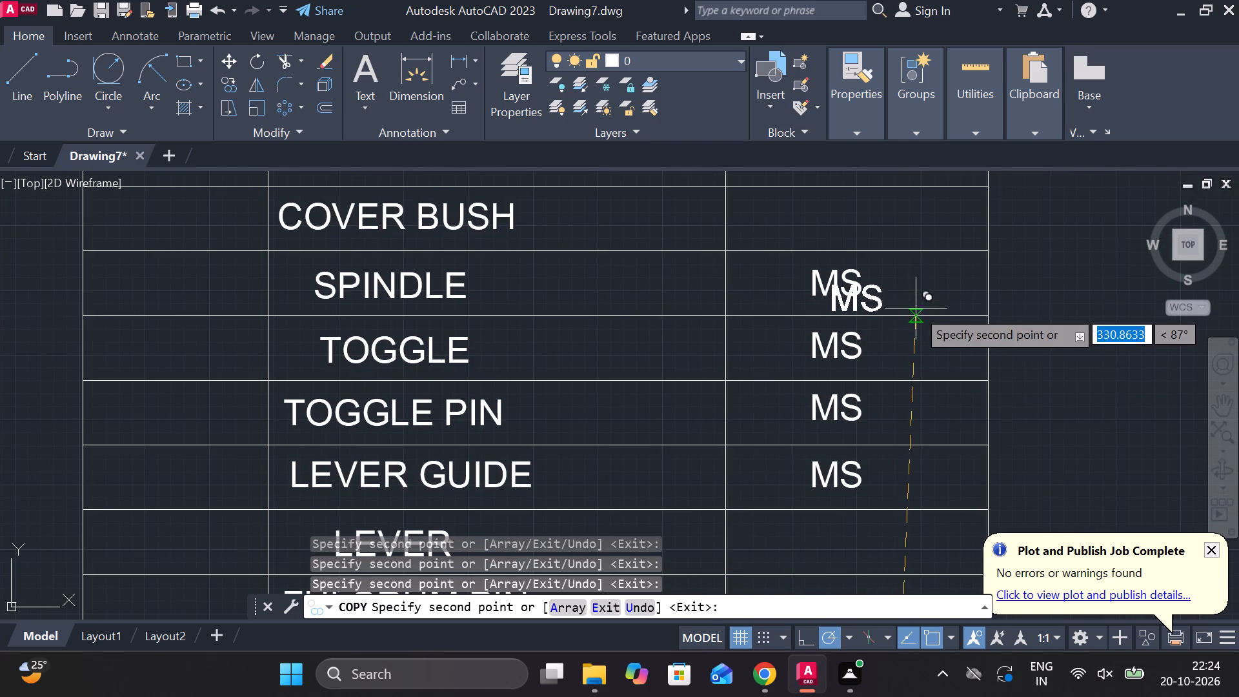
pyautogui.scroll(-2, 899, 337)
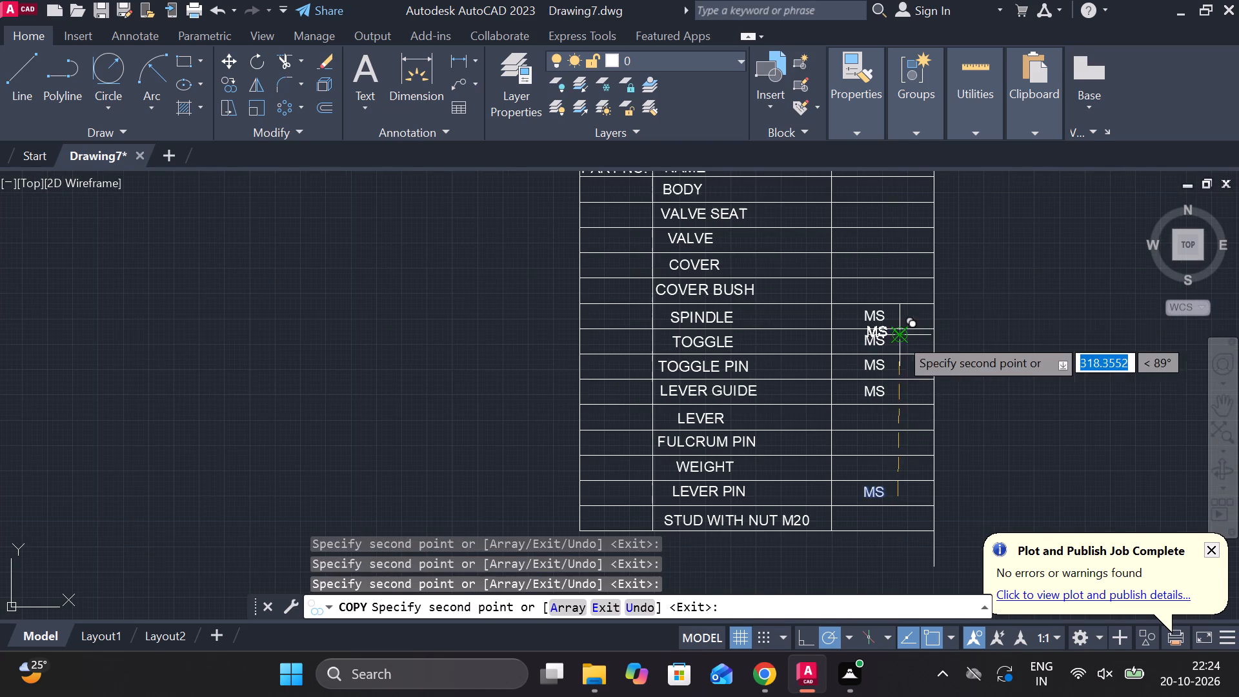
pyautogui.press('Escape')
# Copy the SPINDLE row's MS text straight up into the BODY row's MATERIAL cell.
pyautogui.scroll(1, 921, 310)
pyautogui.moveTo(914, 316); pyautogui.dragTo(889, 364, button='middle')
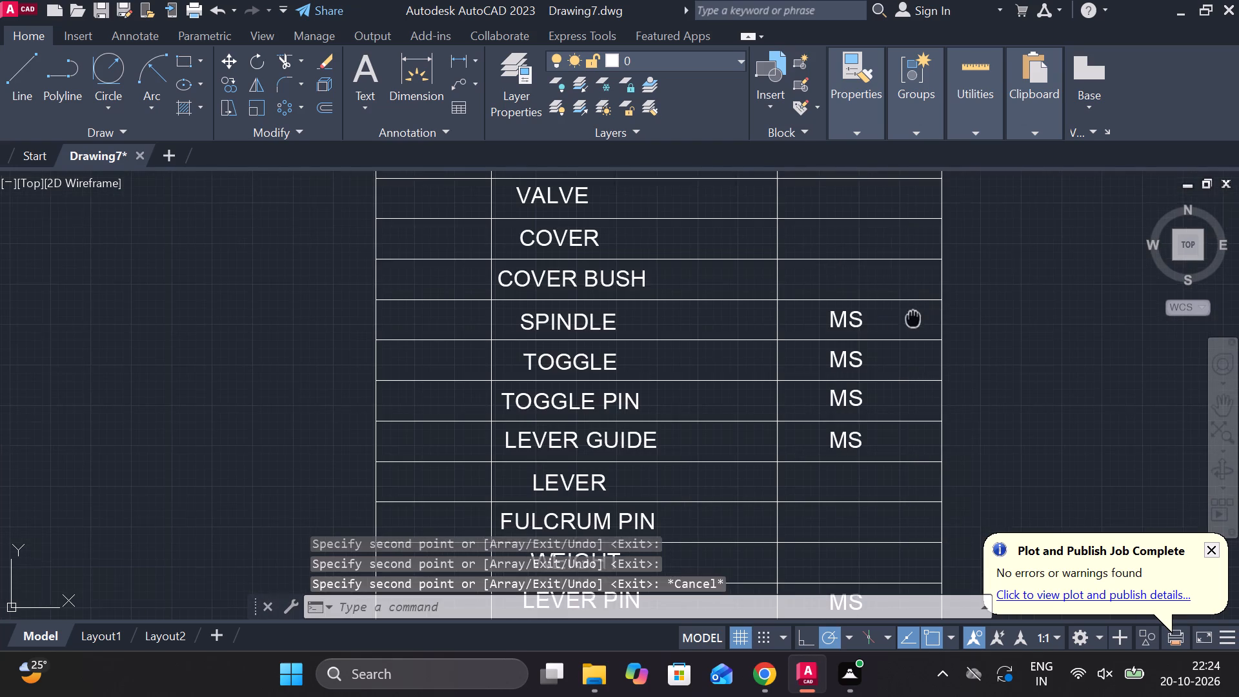
pyautogui.moveTo(889, 364); pyautogui.dragTo(827, 480, button='middle')
pyautogui.click(775, 484)
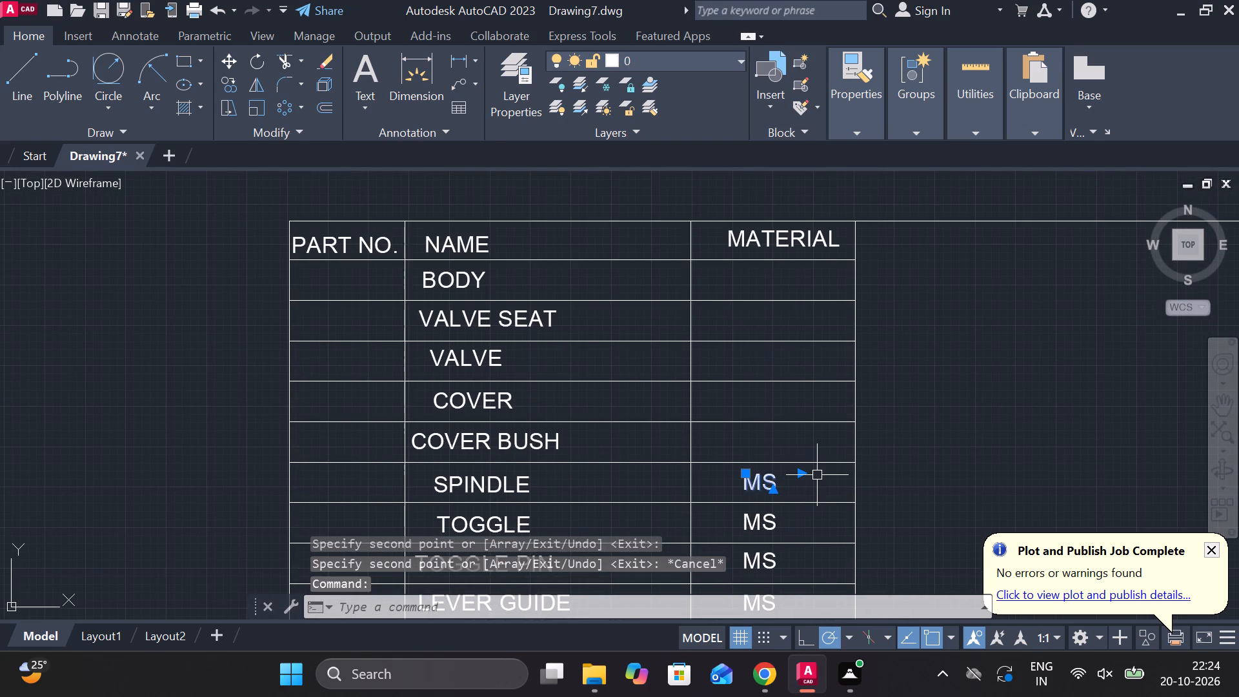
pyautogui.write('CO')
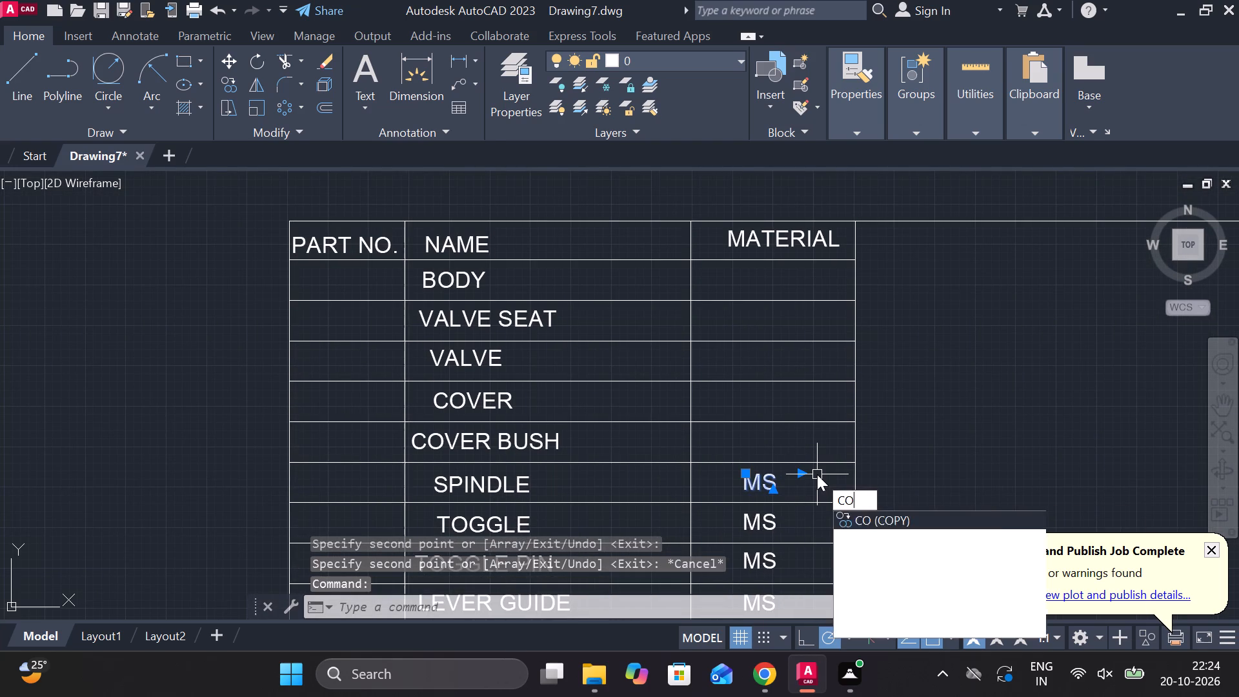
pyautogui.press('Return')
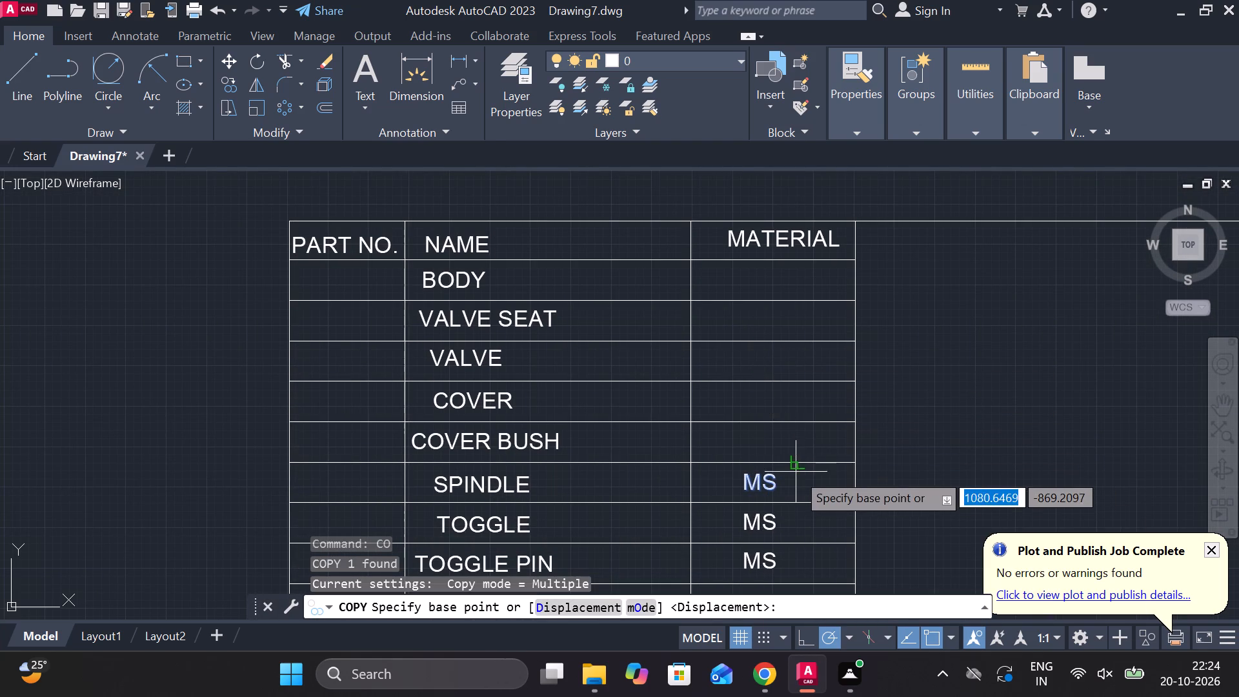
pyautogui.click(797, 480)
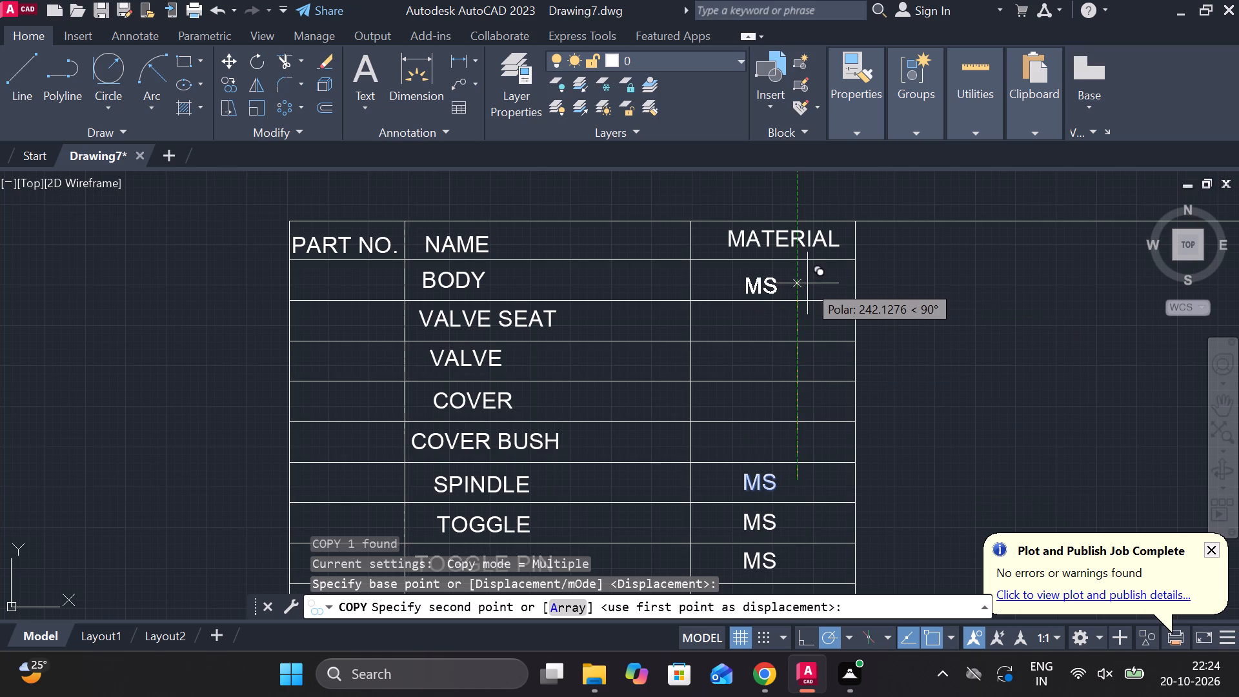
pyautogui.click(811, 277)
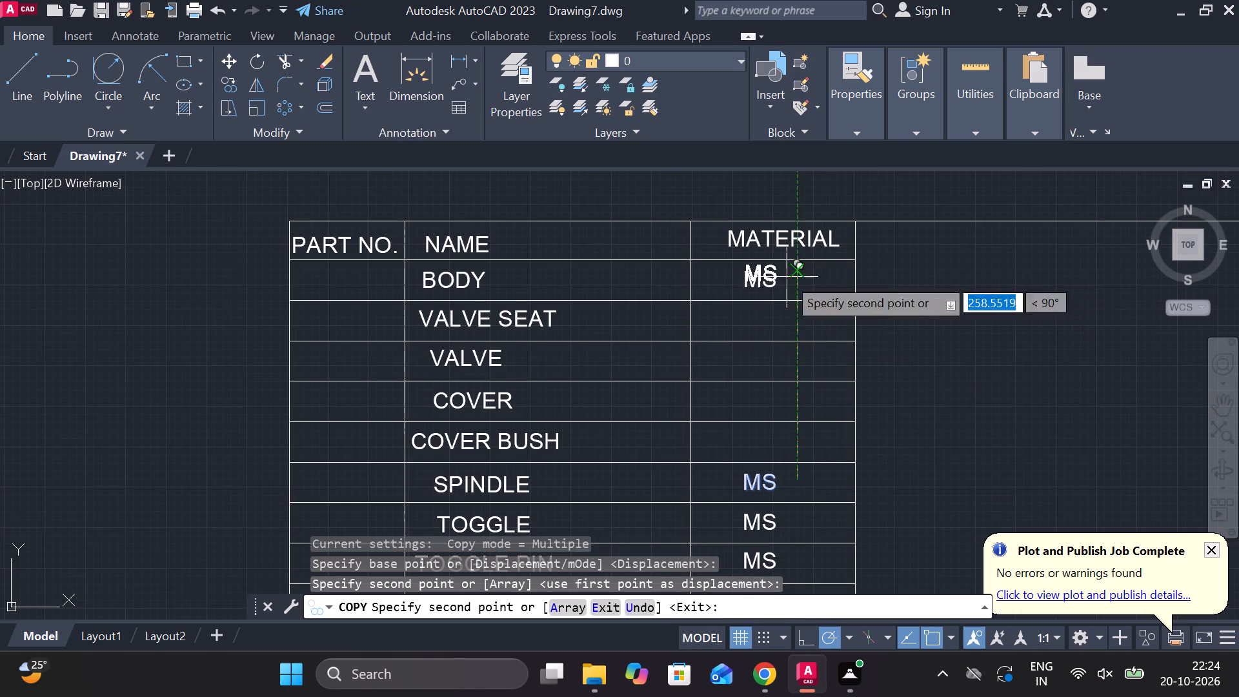
pyautogui.press('Escape')
# Change the material text in the BODY row to CI.
pyautogui.doubleClick(759, 283)
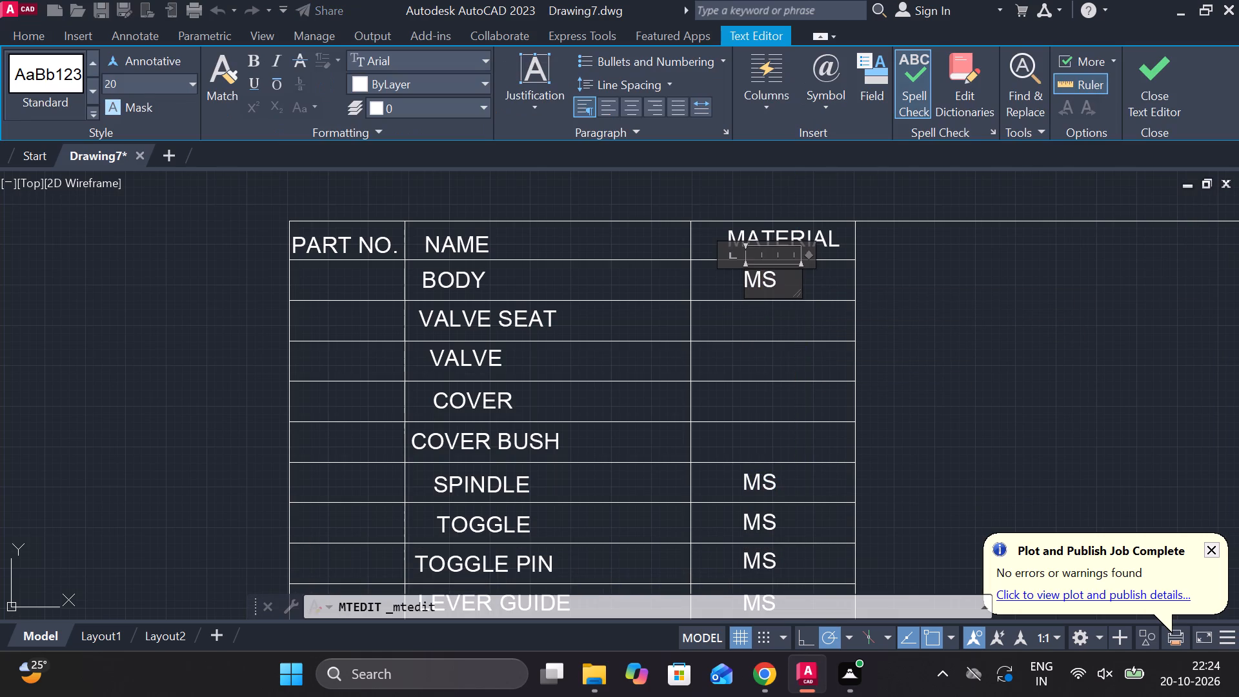
pyautogui.doubleClick(771, 283)
pyautogui.press('Escape')
pyautogui.doubleClick(771, 283)
pyautogui.press('BackSpace')
pyautogui.press('BackSpace')
pyautogui.write('CI')
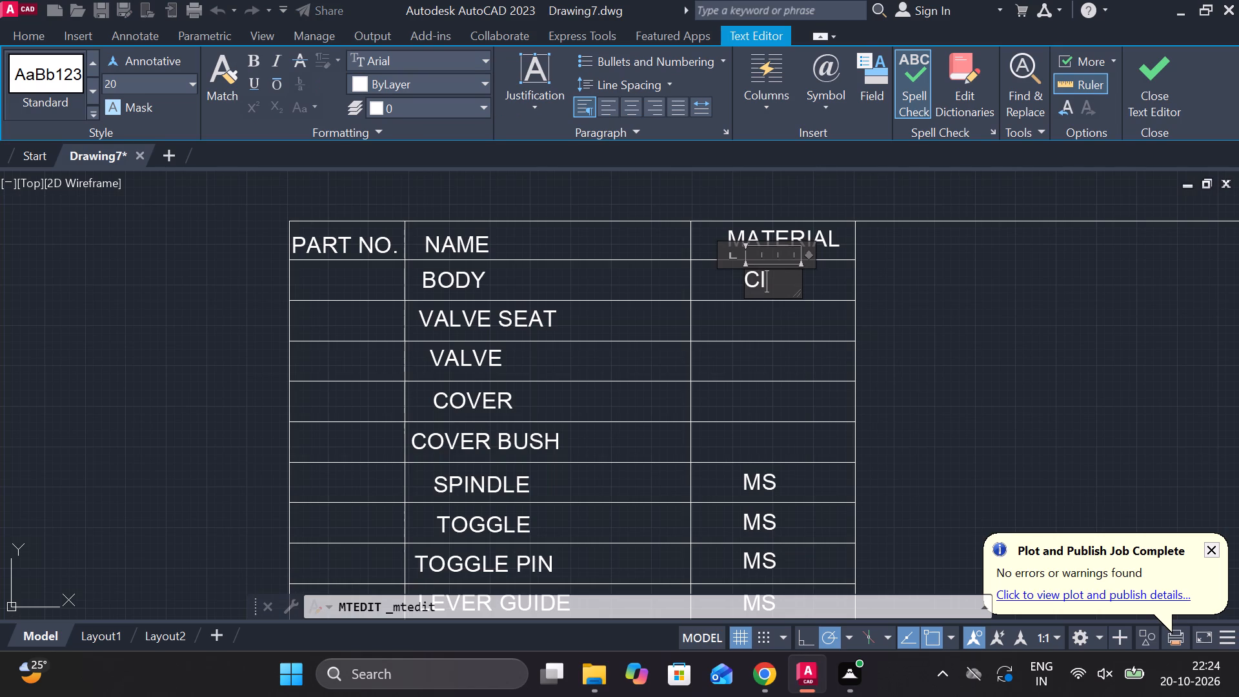
pyautogui.click(1145, 81)
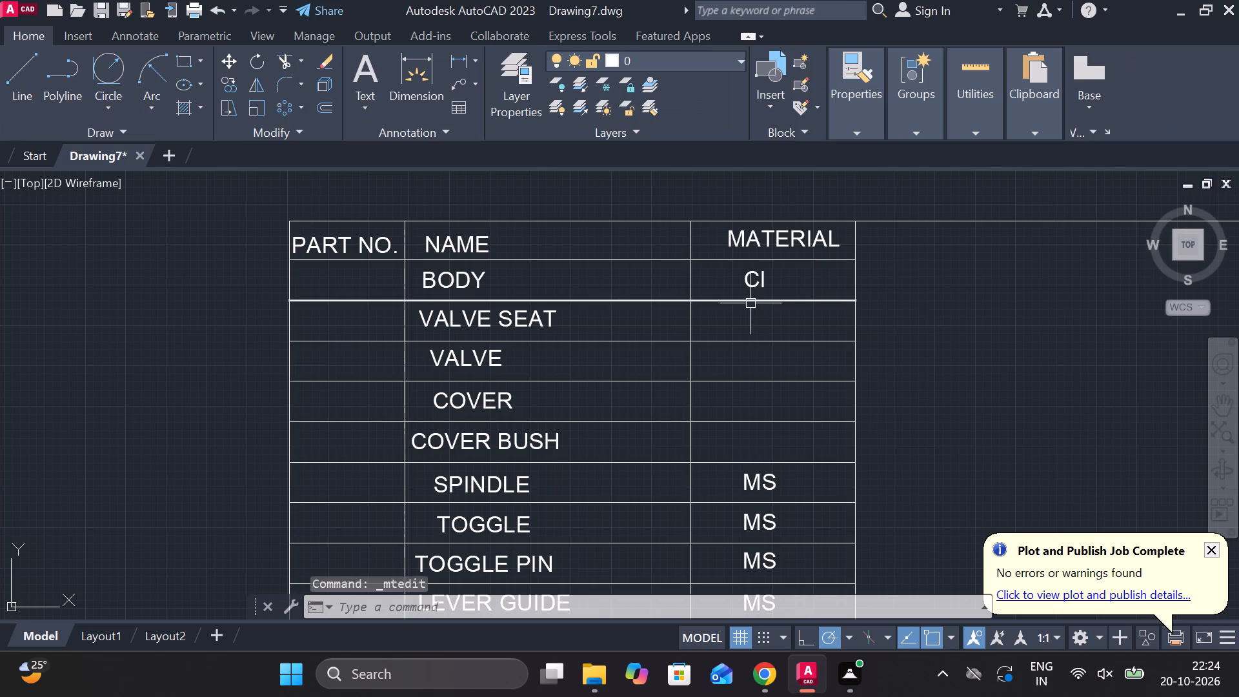
# Copy the BODY row's CI text straight down into the COVER and WEIGHT rows of the MATERIAL column.
pyautogui.click(755, 274)
pyautogui.write('CO')
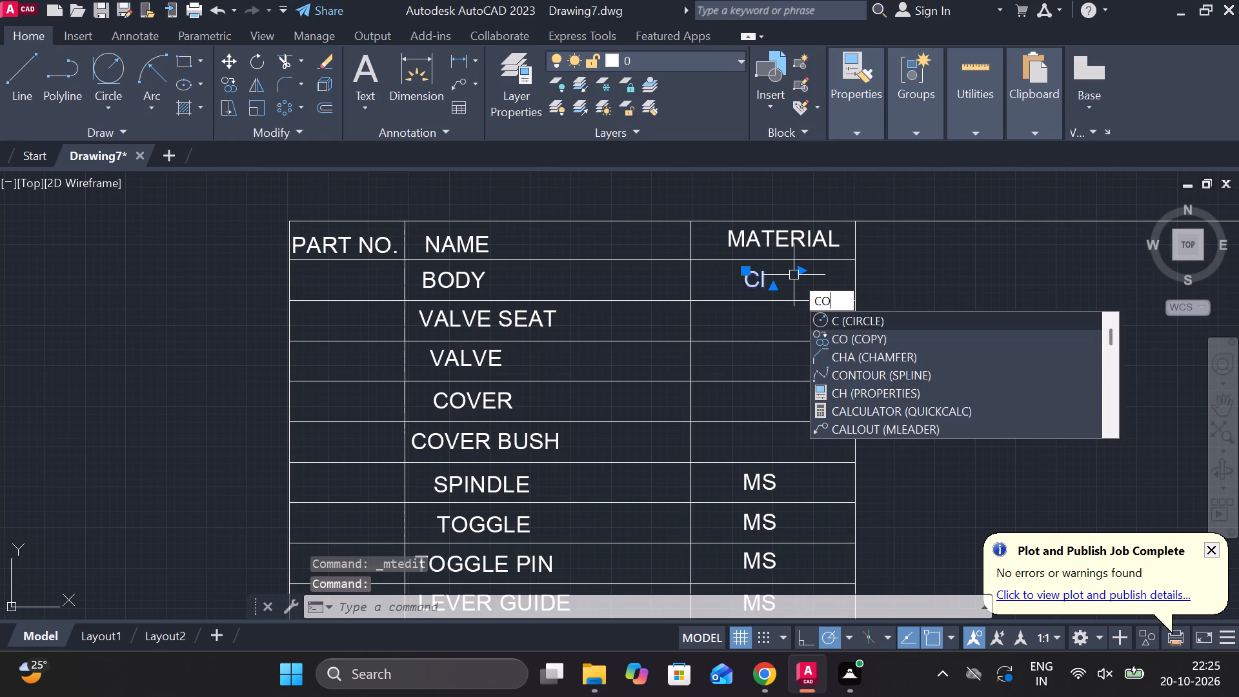
pyautogui.press('Return')
pyautogui.click(797, 283)
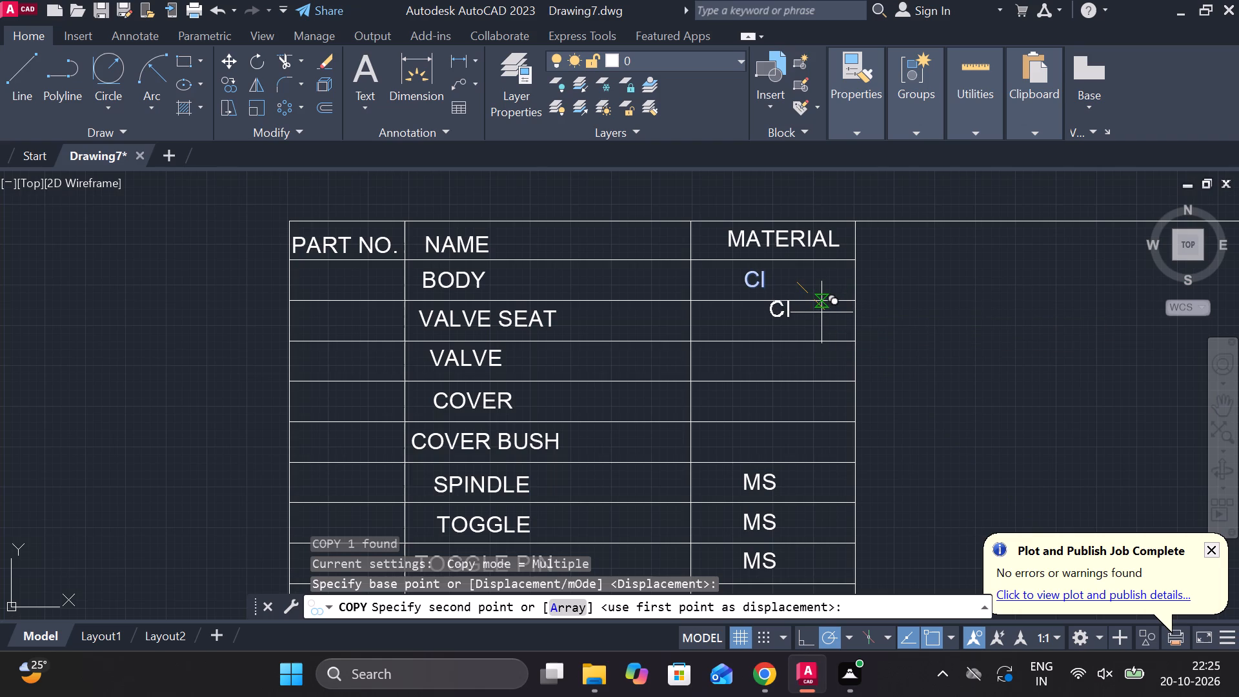
pyautogui.click(796, 400)
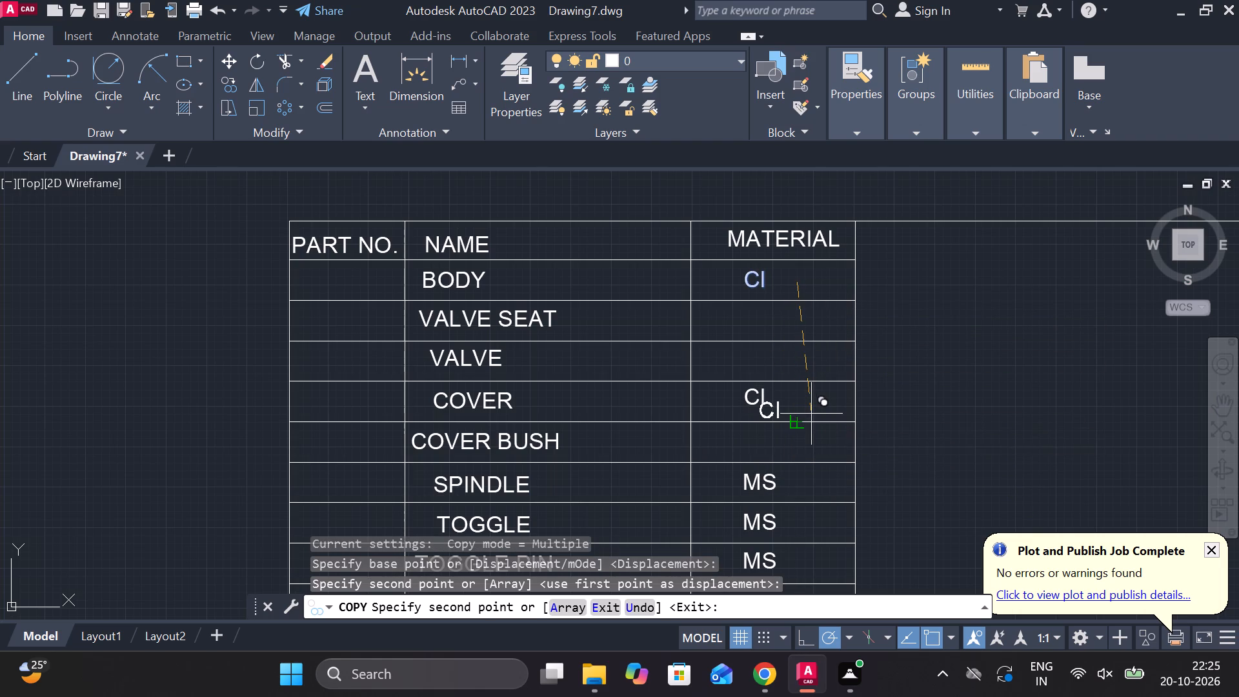
pyautogui.moveTo(836, 490); pyautogui.dragTo(780, 297, button='middle')
pyautogui.moveTo(777, 439); pyautogui.dragTo(771, 370, button='middle')
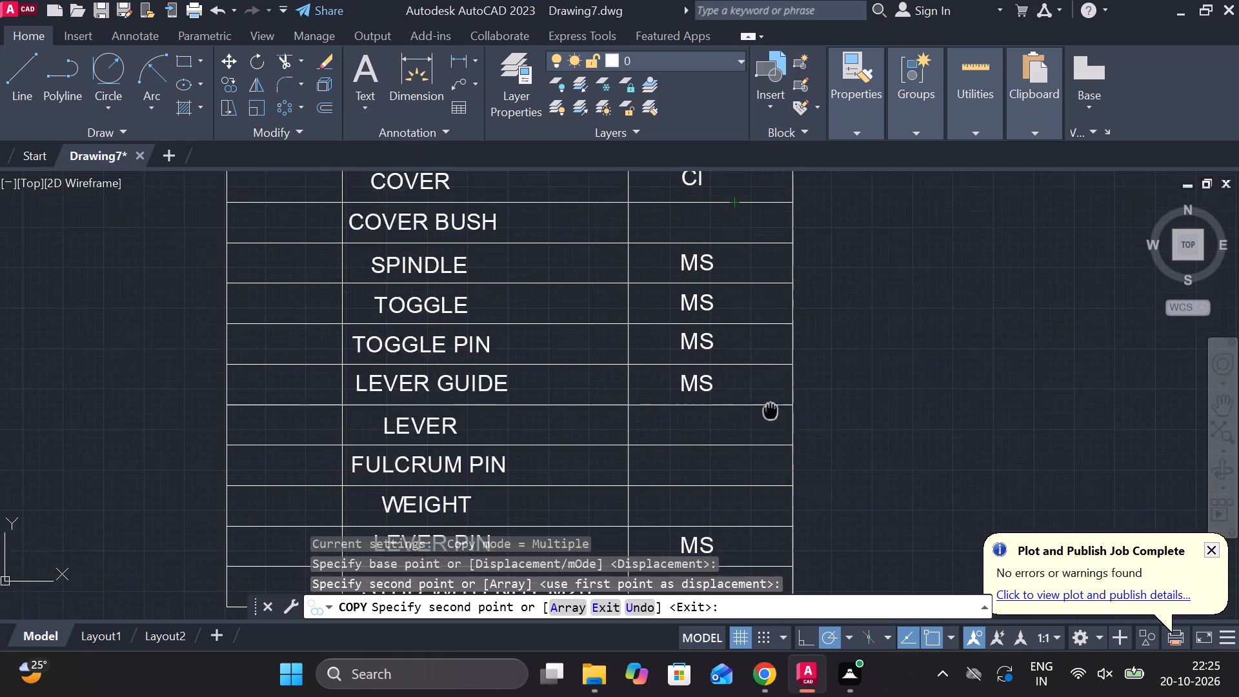
pyautogui.moveTo(771, 370); pyautogui.dragTo(771, 357, button='middle')
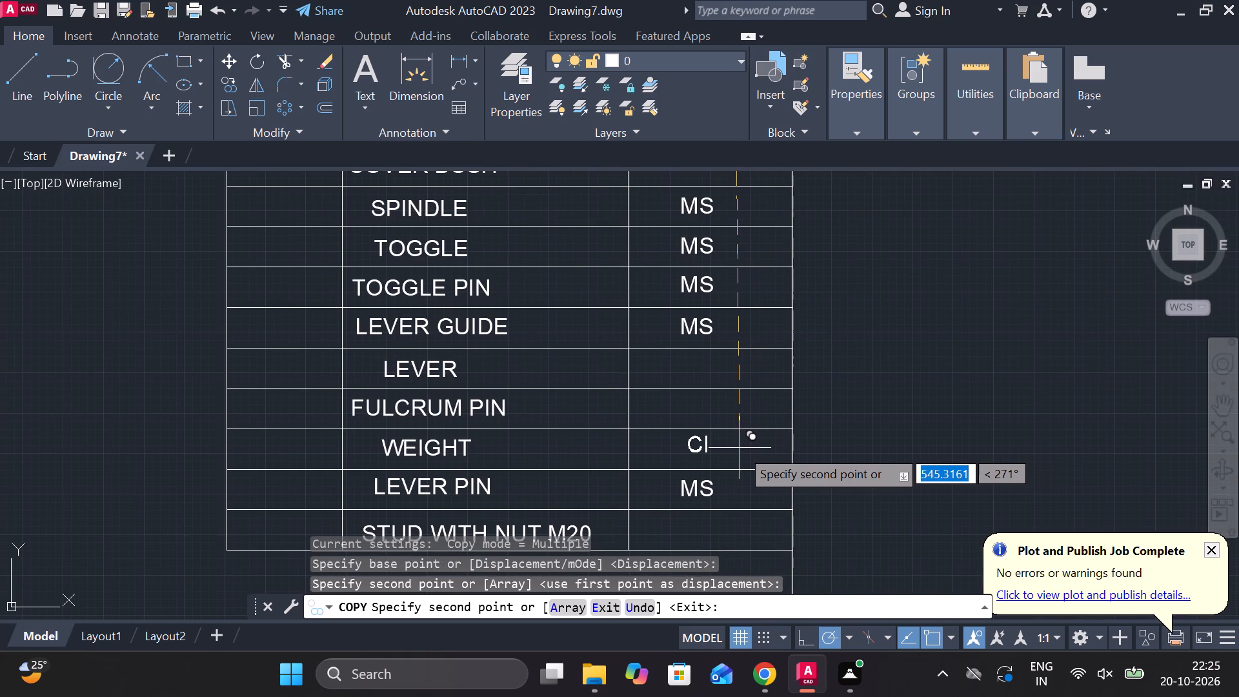
pyautogui.scroll(1, 740, 448)
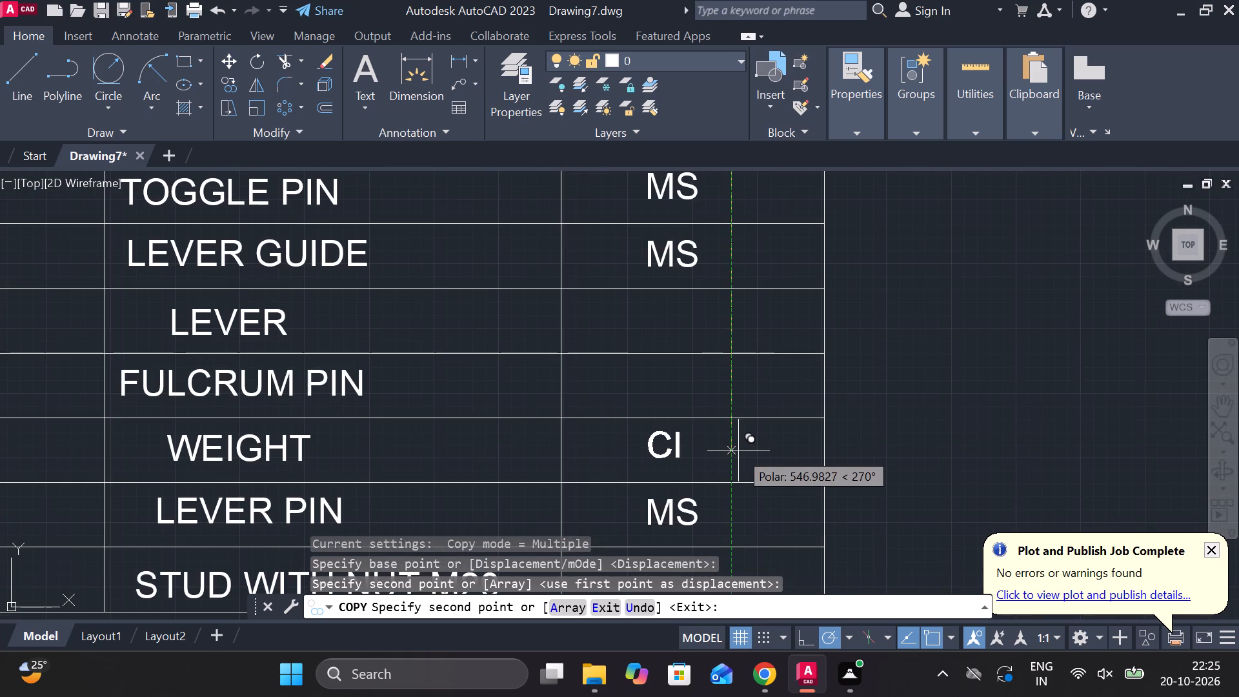
pyautogui.click(745, 450)
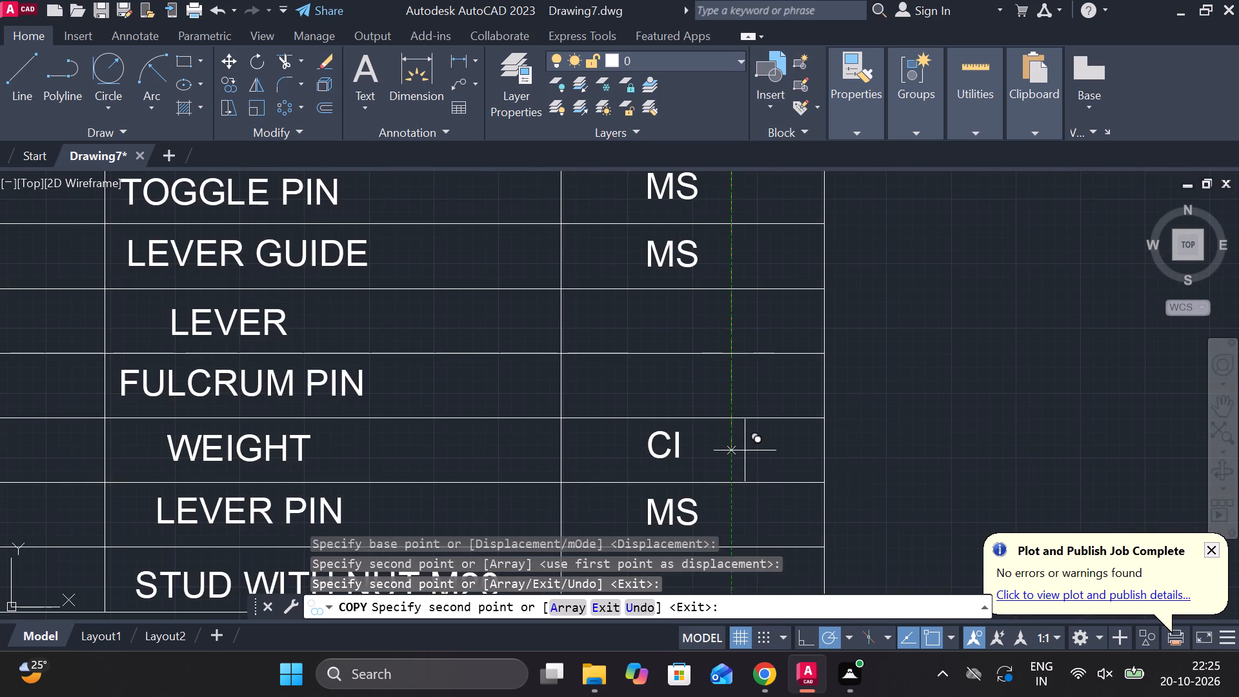
pyautogui.scroll(-2, 783, 443)
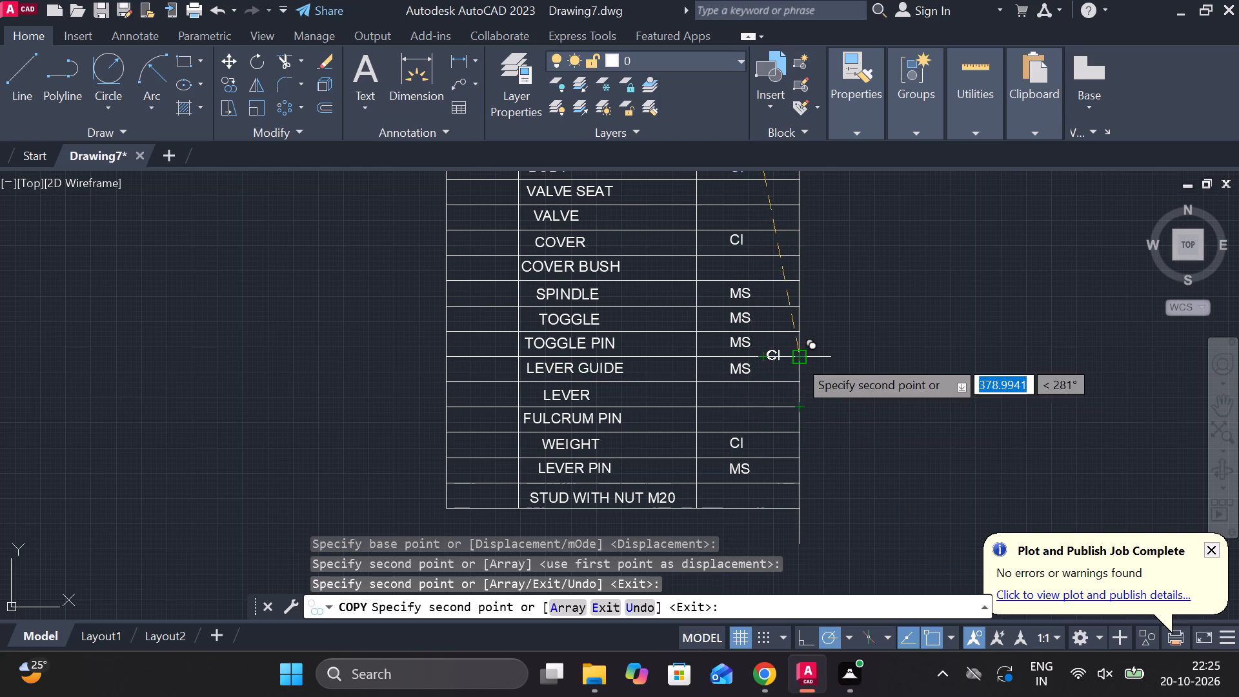
pyautogui.press('Escape')
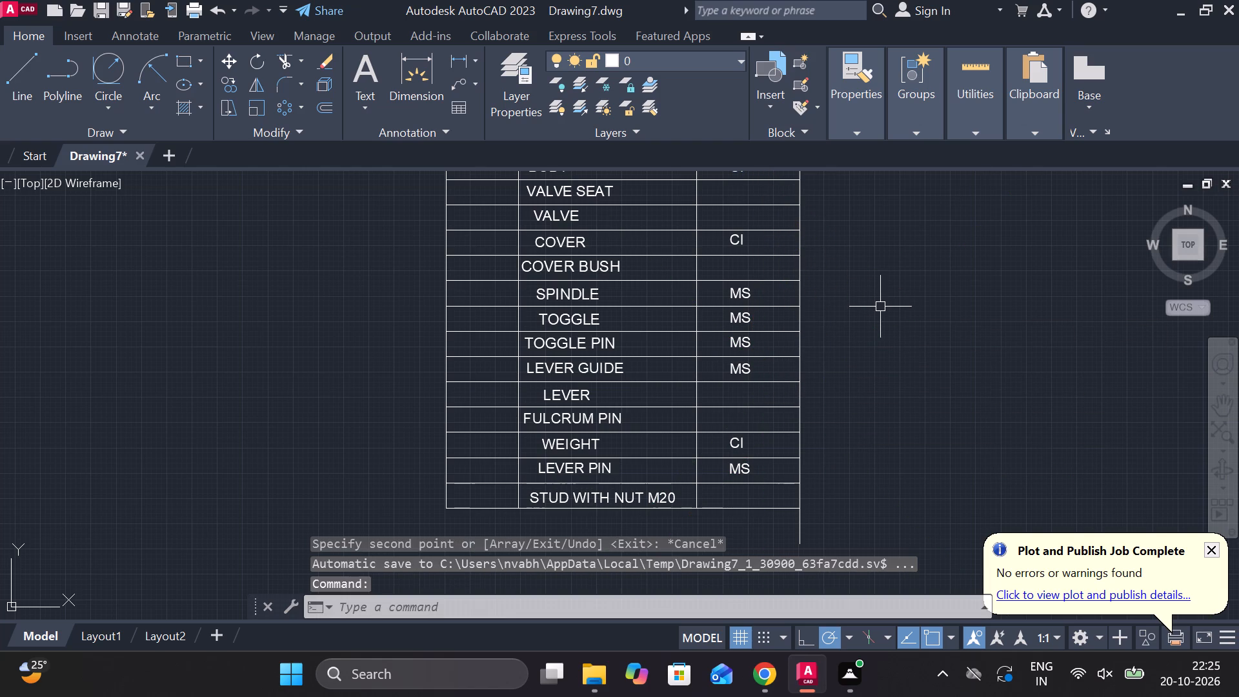
# Copy the BODY row's CI text straight down into the VALVE SEAT row's MATERIAL cell.
pyautogui.scroll(-1, 767, 296)
pyautogui.moveTo(756, 288); pyautogui.dragTo(705, 356, button='middle')
pyautogui.scroll(1, 690, 322)
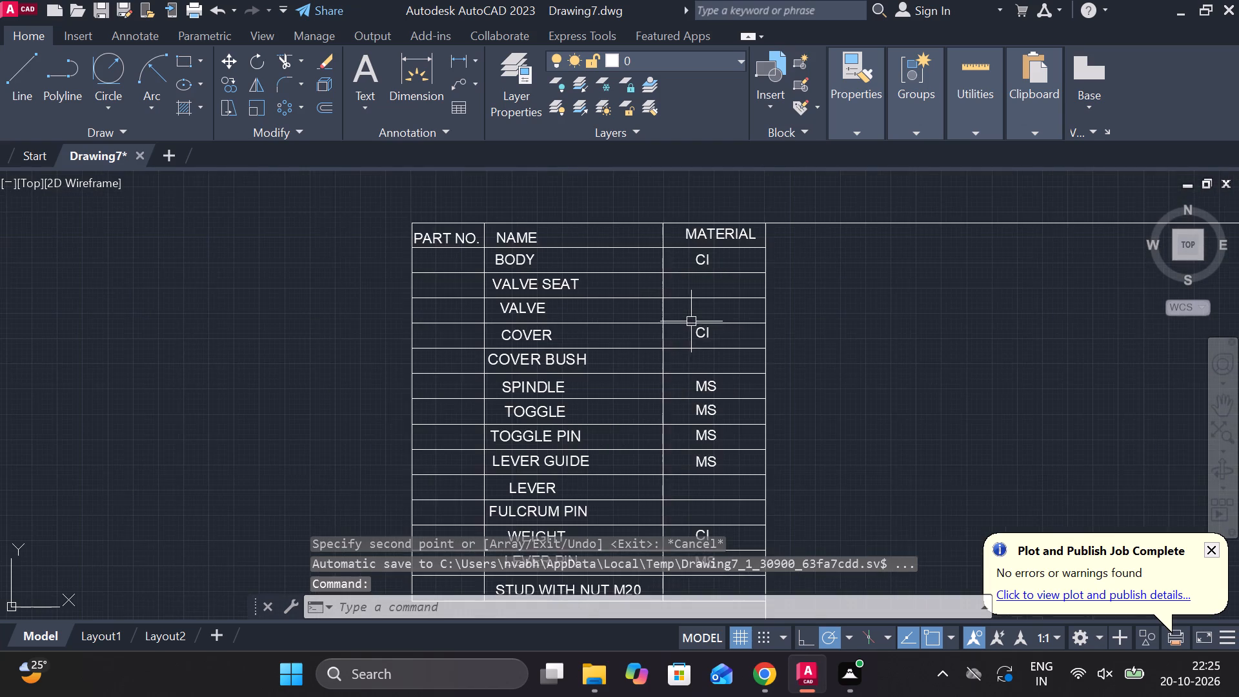
pyautogui.moveTo(701, 316); pyautogui.dragTo(684, 358, button='middle')
pyautogui.scroll(2, 672, 296)
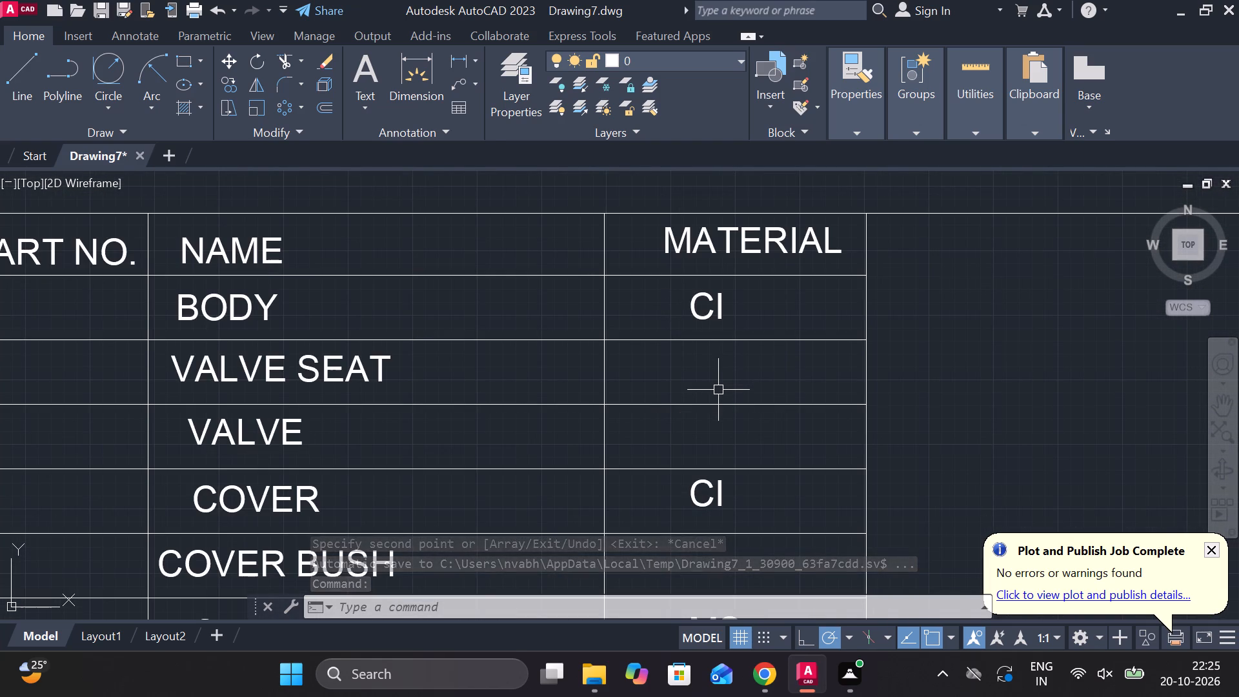
pyautogui.hotkey('ctrl', 'v')
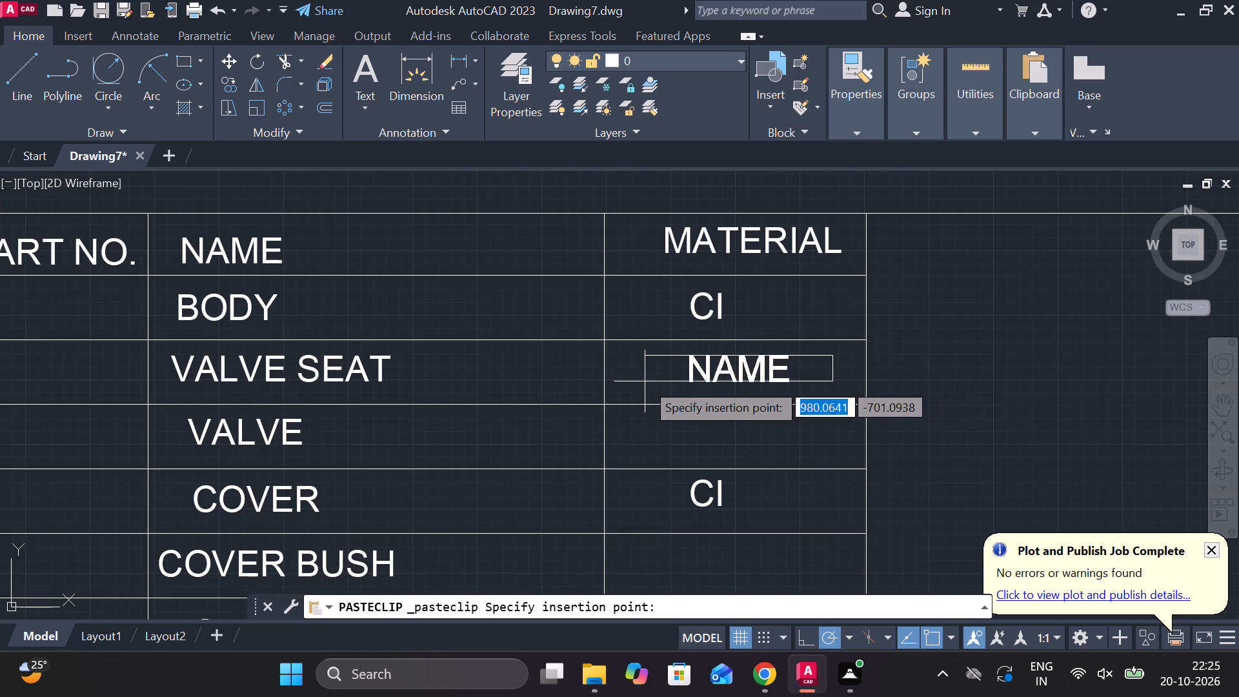
pyautogui.press('Escape')
pyautogui.click(706, 314)
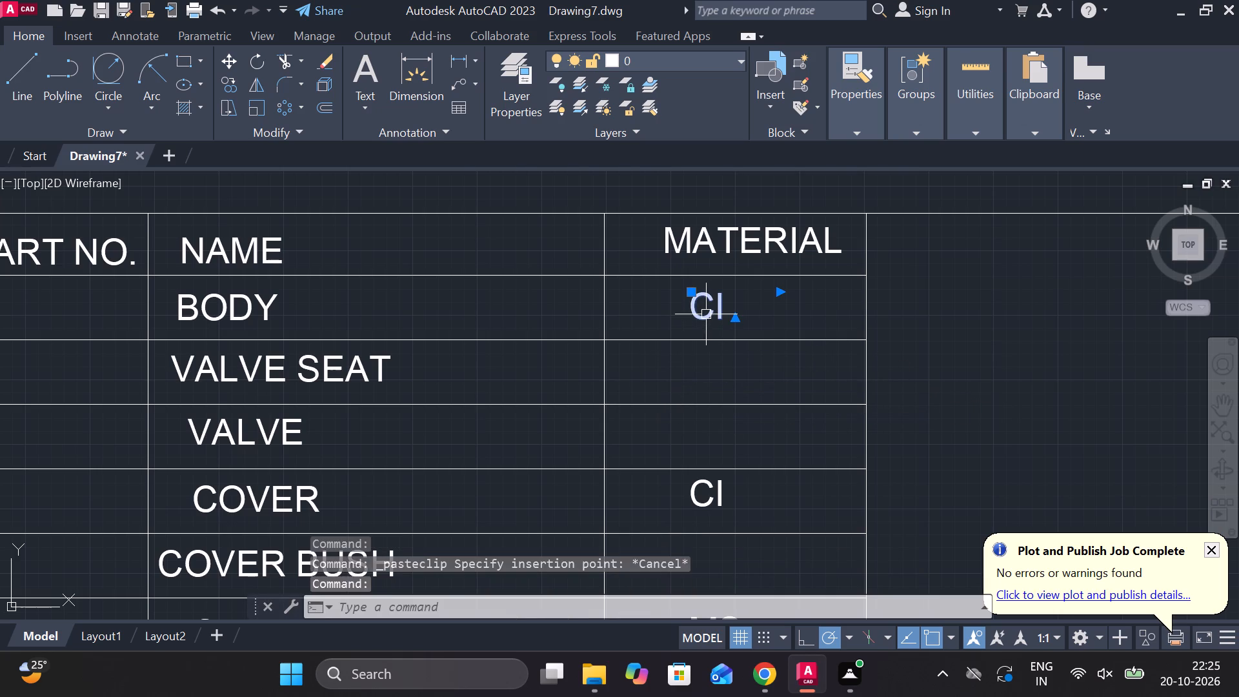
pyautogui.write('CO')
pyautogui.press('Return')
pyautogui.click(732, 314)
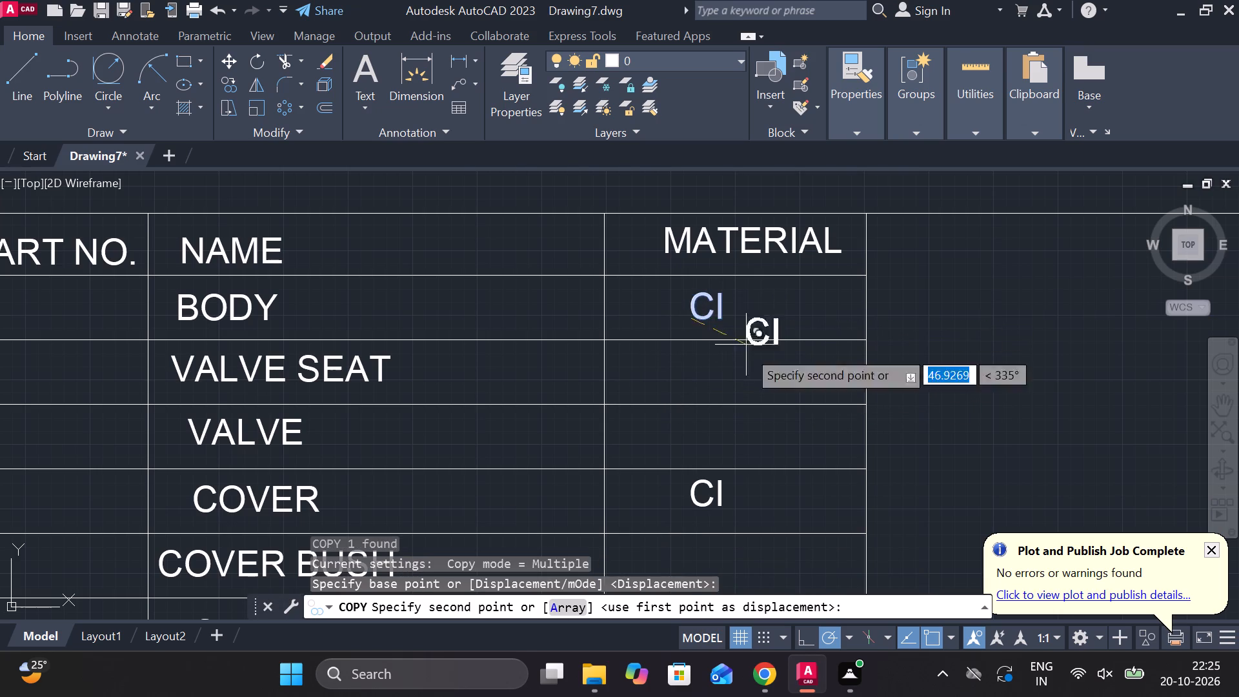
pyautogui.scroll(2, 681, 372)
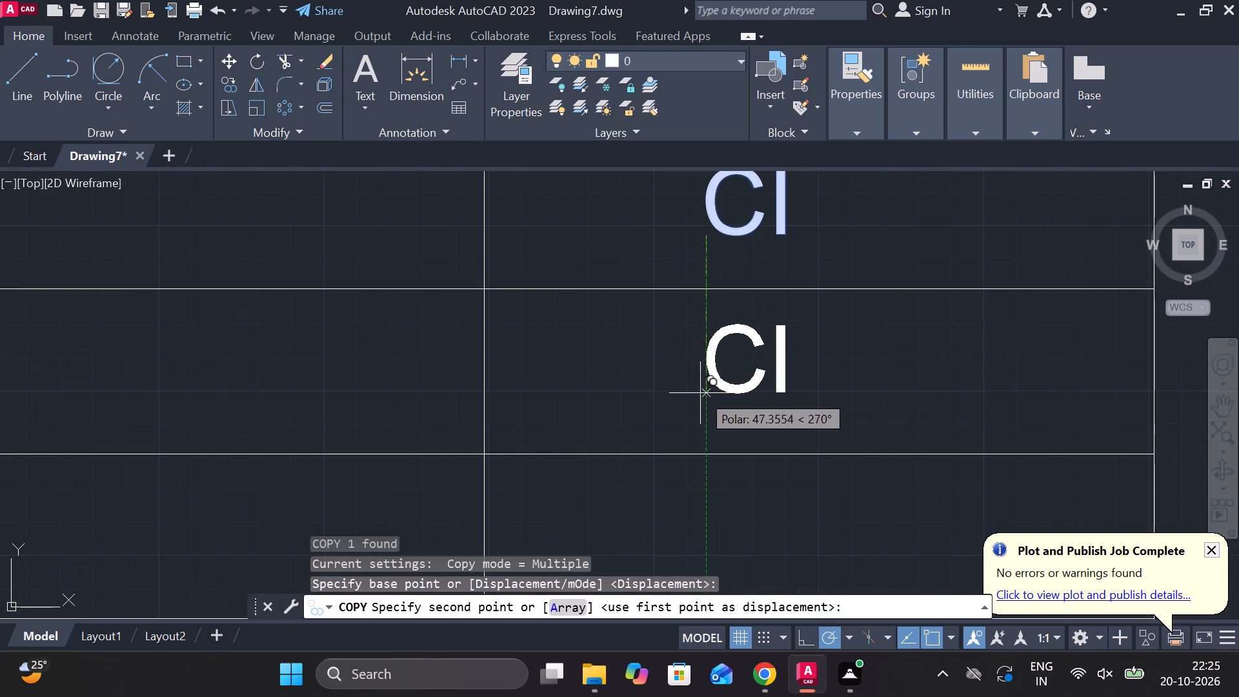
pyautogui.click(704, 393)
pyautogui.press('Escape')
# Change the material text in the VALVE SEAT row to GM.
pyautogui.doubleClick(720, 392)
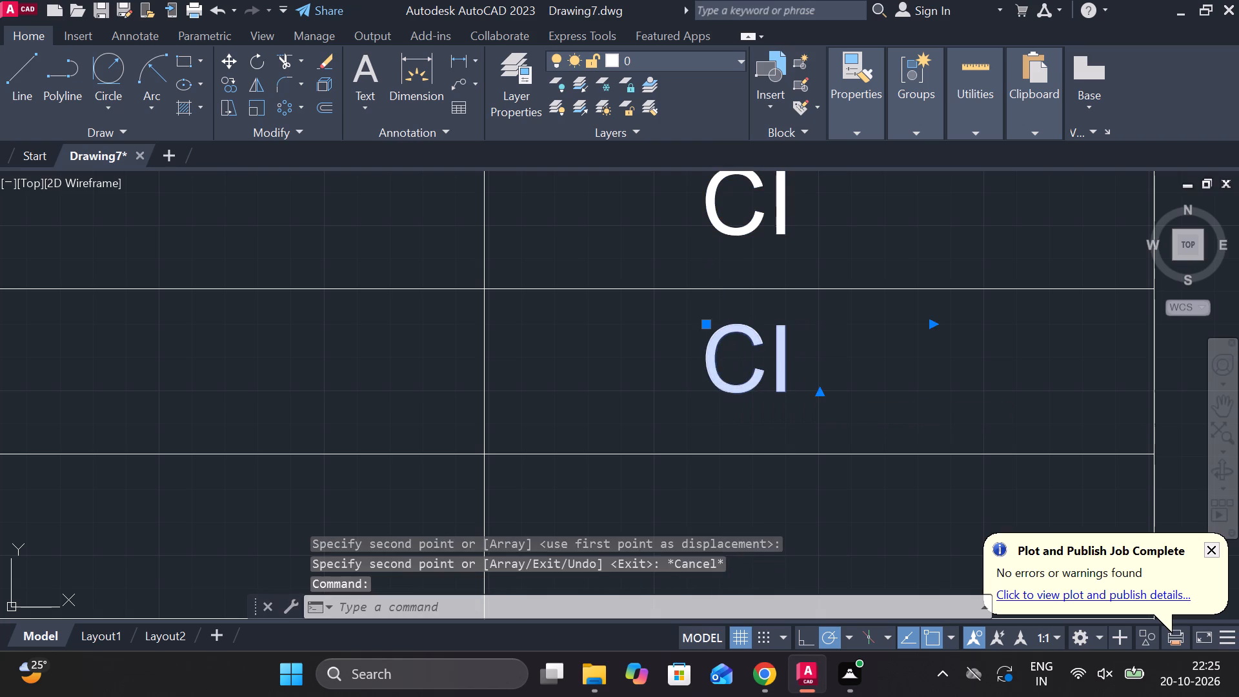
pyautogui.click(831, 371)
pyautogui.press('BackSpace')
pyautogui.press('BackSpace')
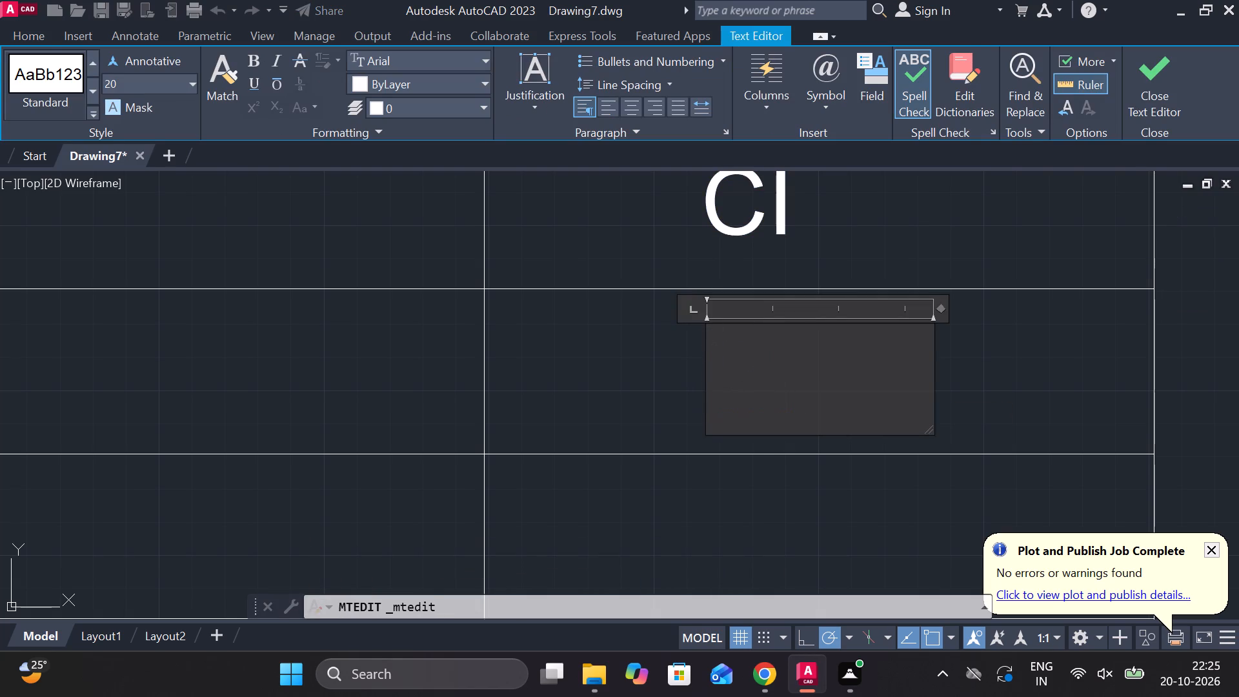
pyautogui.write('GM')
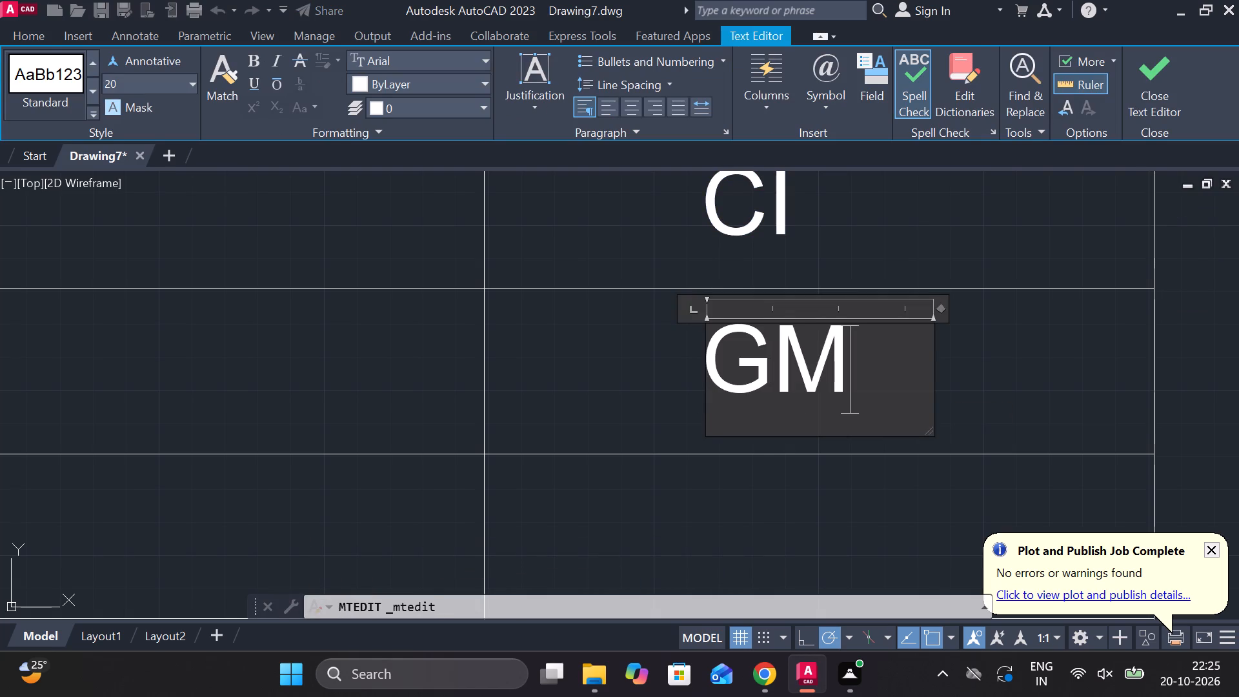
pyautogui.click(1157, 92)
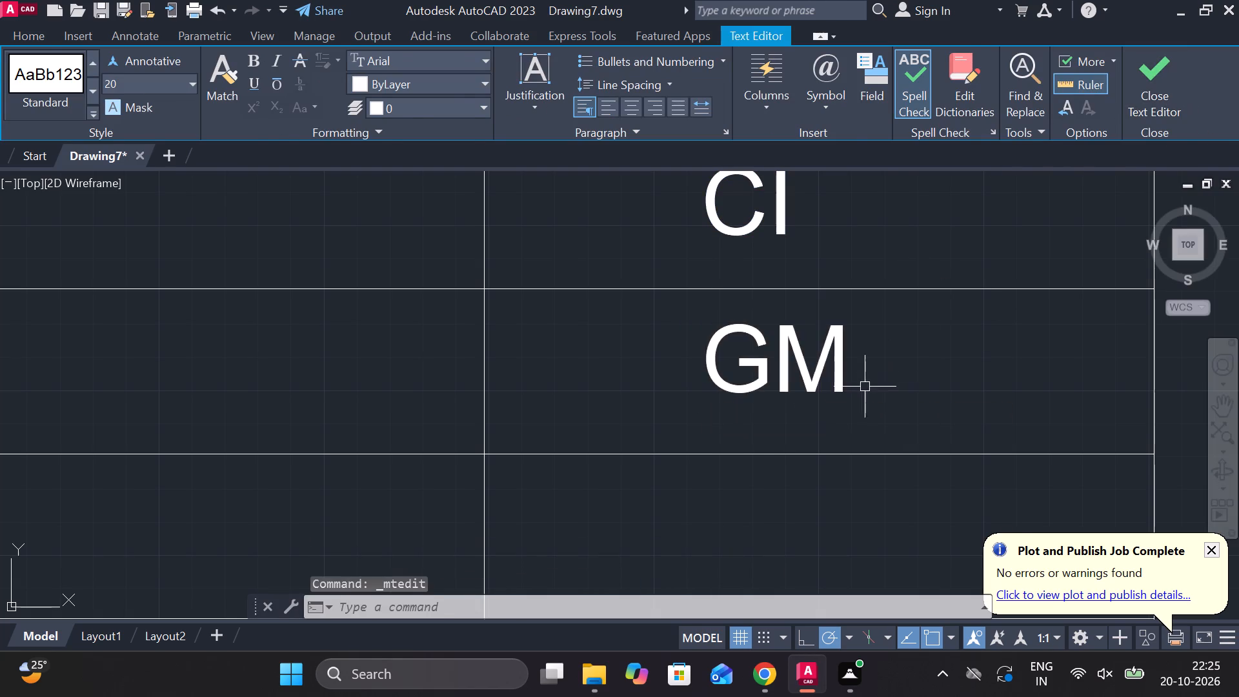
# Copy the VALVE SEAT row's GM text straight down into the VALVE and COVER BUSH rows of the MATERIAL column.
pyautogui.scroll(-2, 801, 399)
pyautogui.click(794, 381)
pyautogui.write('CO')
pyautogui.press('Return')
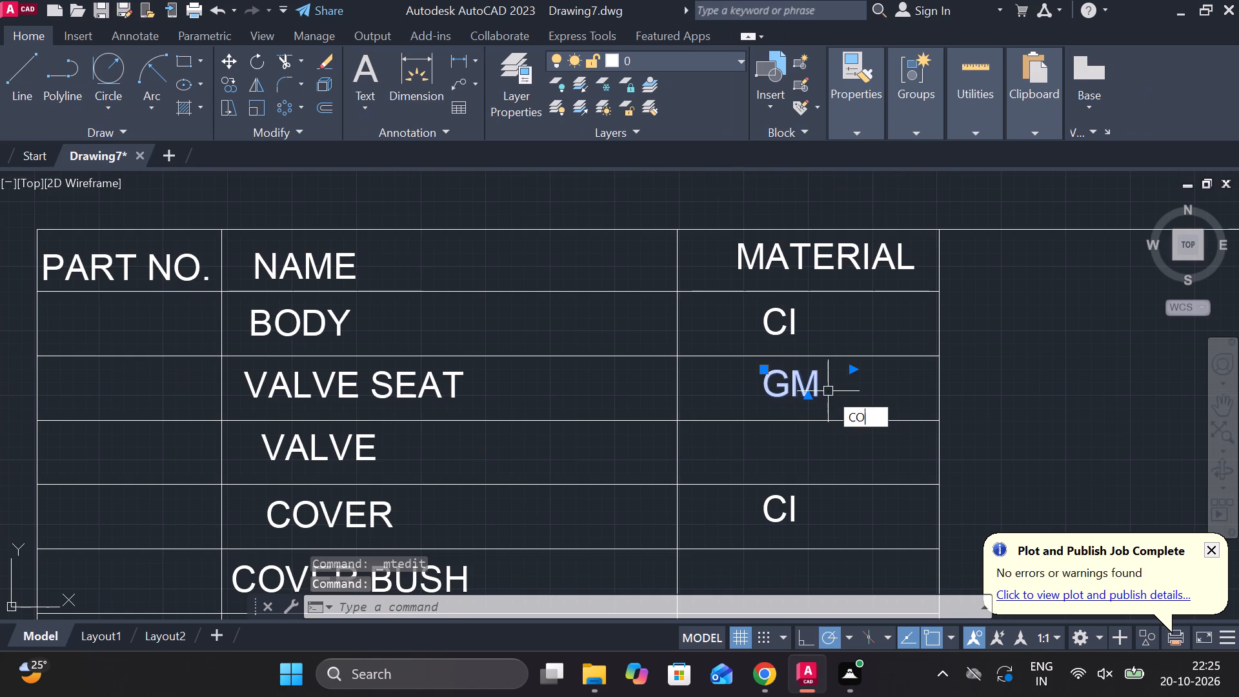
pyautogui.click(828, 391)
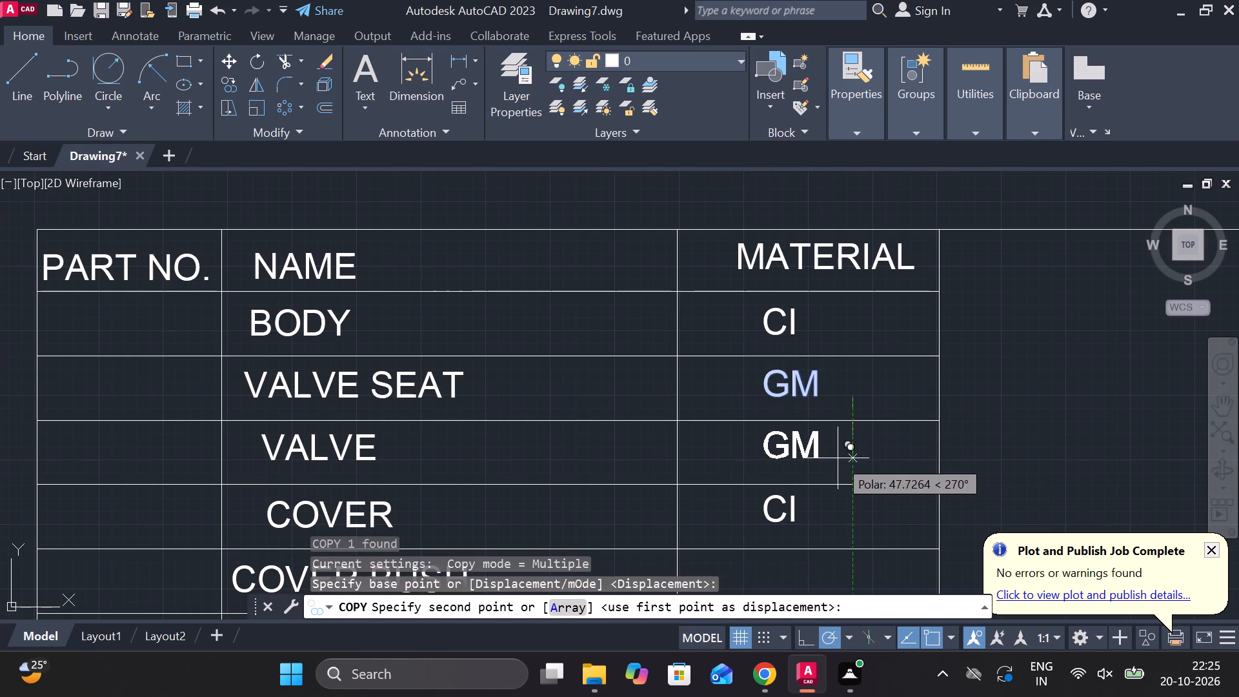
pyautogui.click(838, 458)
pyautogui.scroll(-1, 839, 457)
pyautogui.moveTo(845, 509); pyautogui.dragTo(774, 432, button='middle')
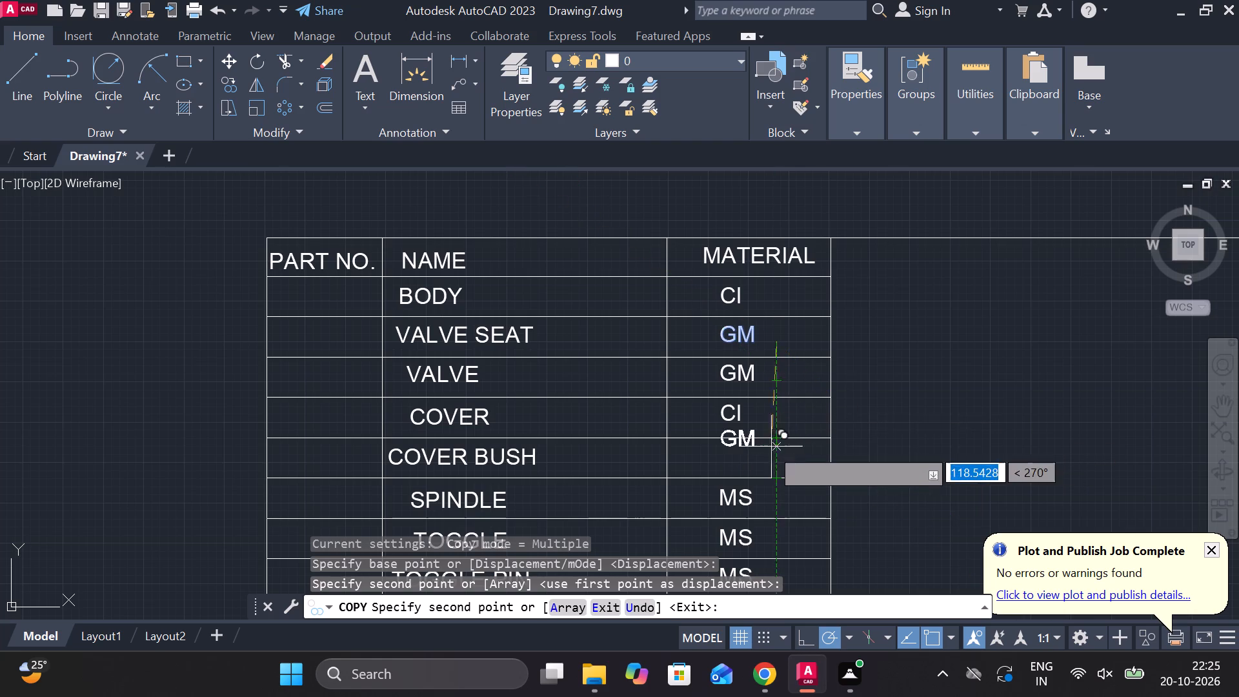
pyautogui.scroll(1, 767, 447)
pyautogui.click(767, 475)
pyautogui.press('Escape')
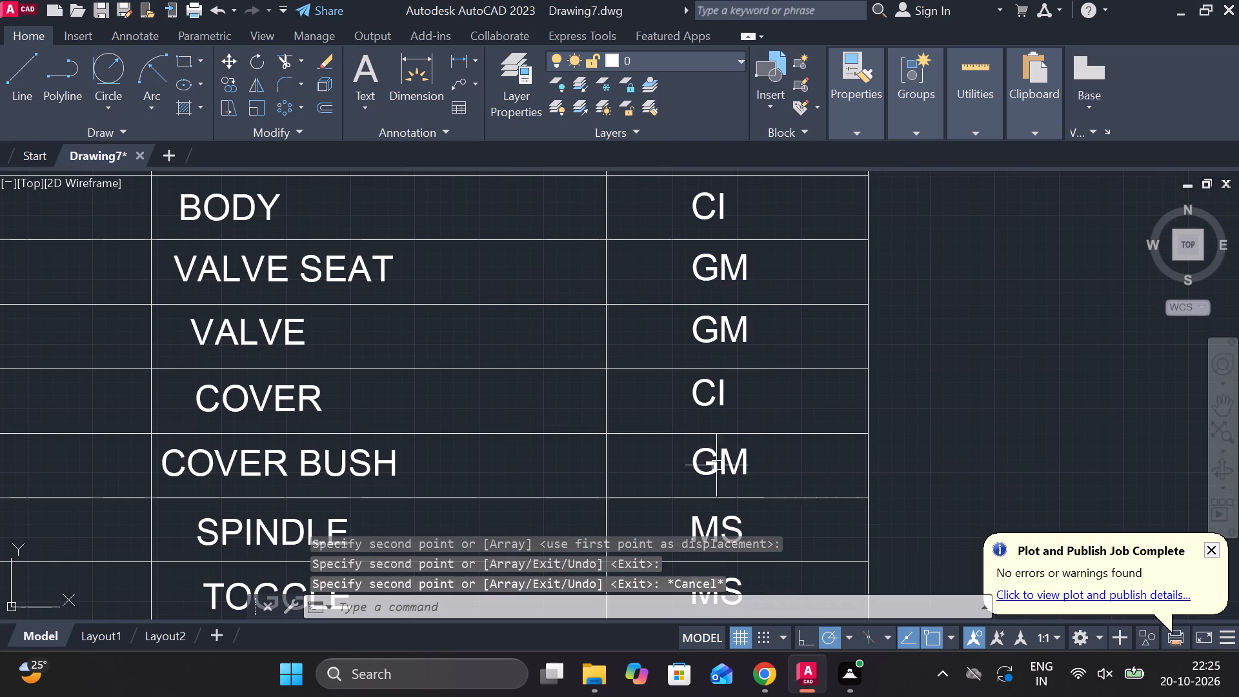
# Change the material text in the COVER BUSH row to BRASS.
pyautogui.doubleClick(708, 465)
pyautogui.click(769, 462)
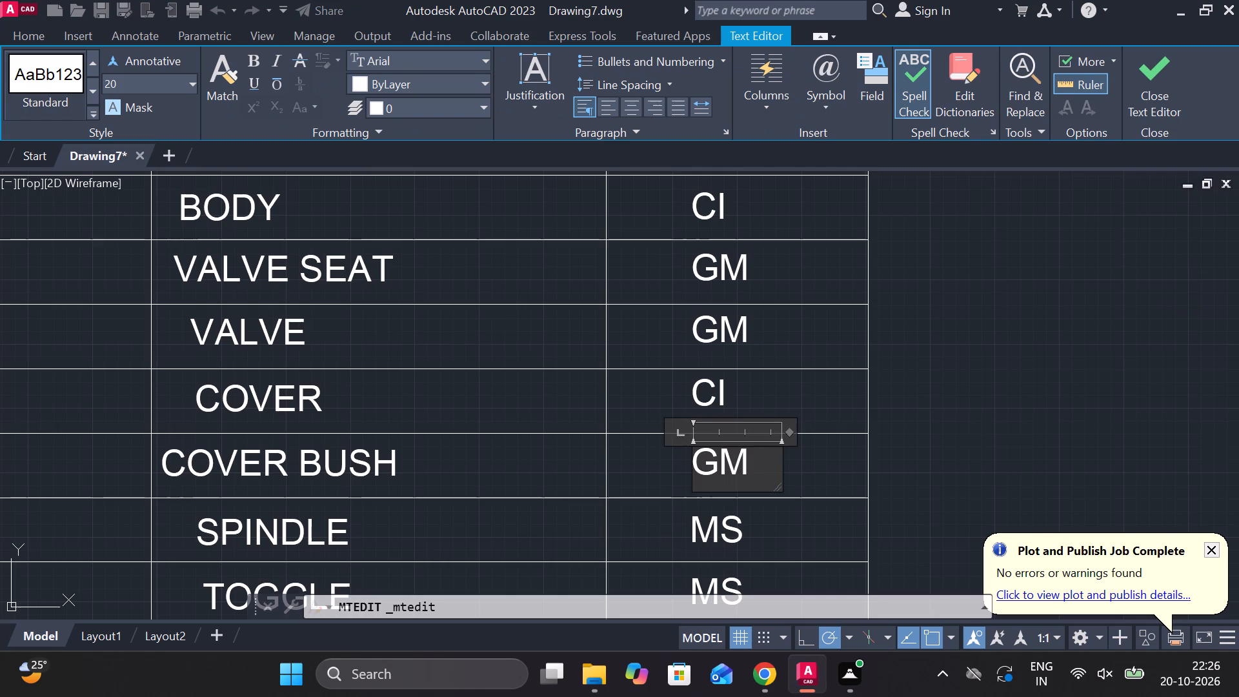
pyautogui.press('BackSpace')
pyautogui.press('BackSpace')
pyautogui.write('BRASS')
pyautogui.click(1180, 97)
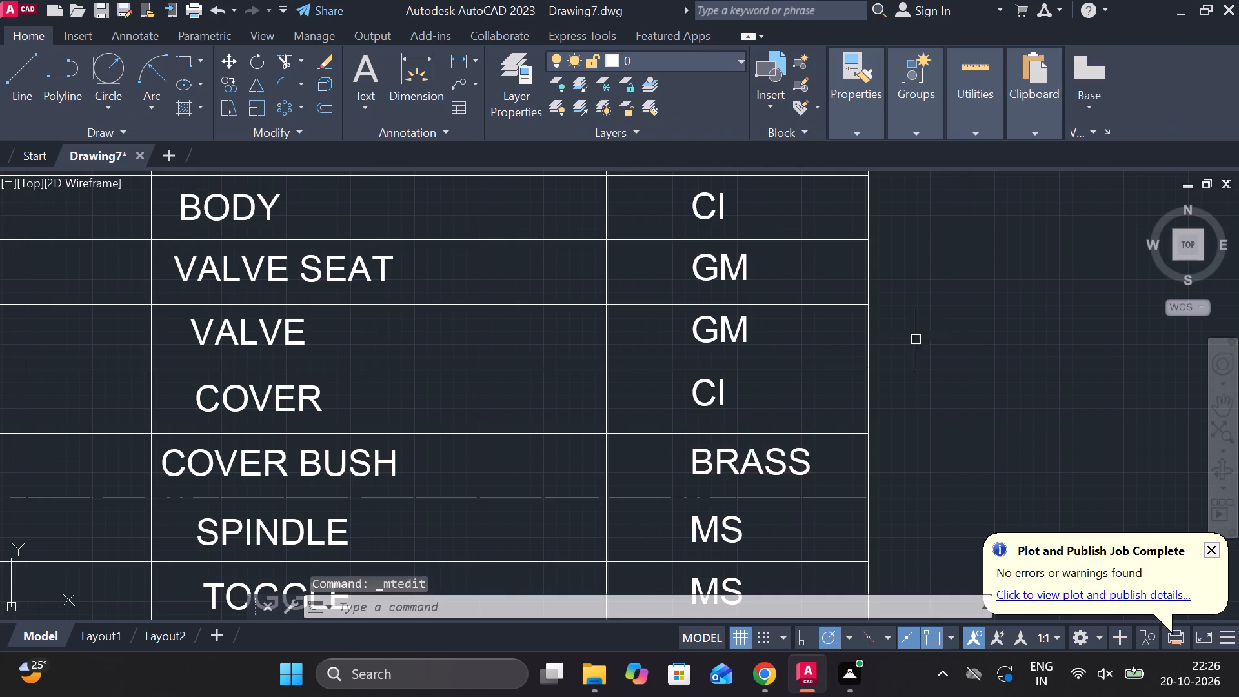
# Copy the LEVER GUIDE row's MS text and paste it into the LEVER and FULCRUM PIN rows of the MATERIAL column.
pyautogui.scroll(-2, 912, 342)
pyautogui.moveTo(900, 506); pyautogui.dragTo(804, 343, button='middle')
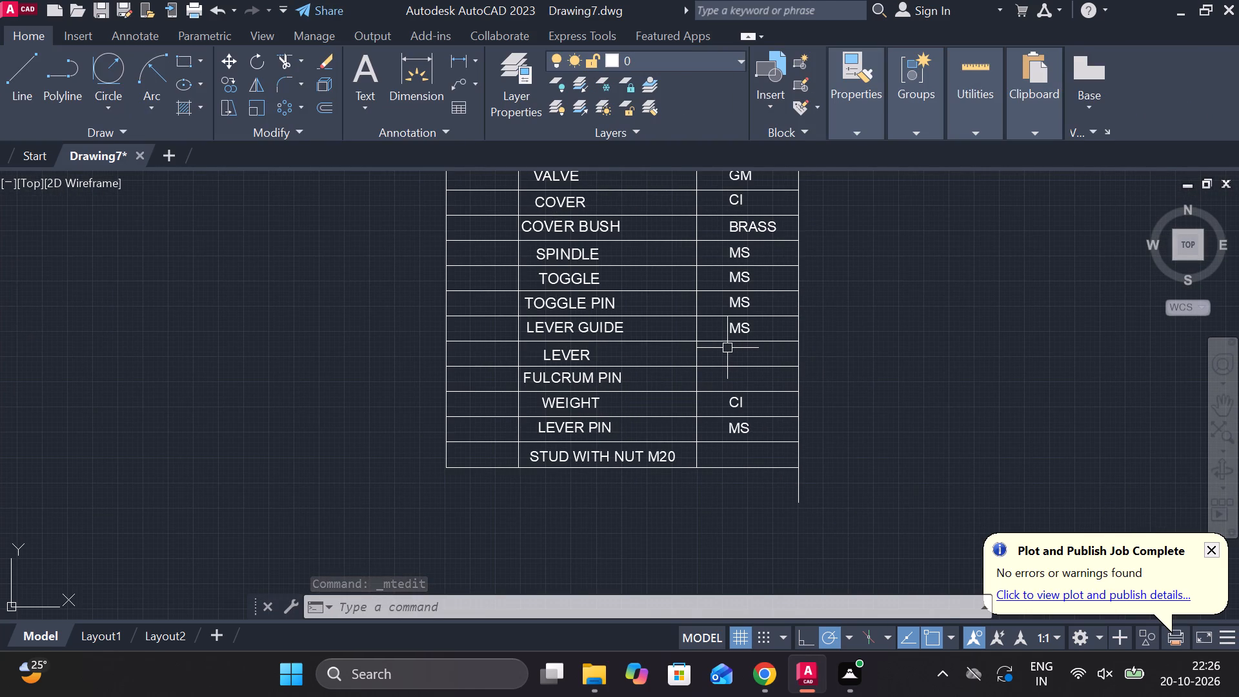
pyautogui.scroll(1, 741, 350)
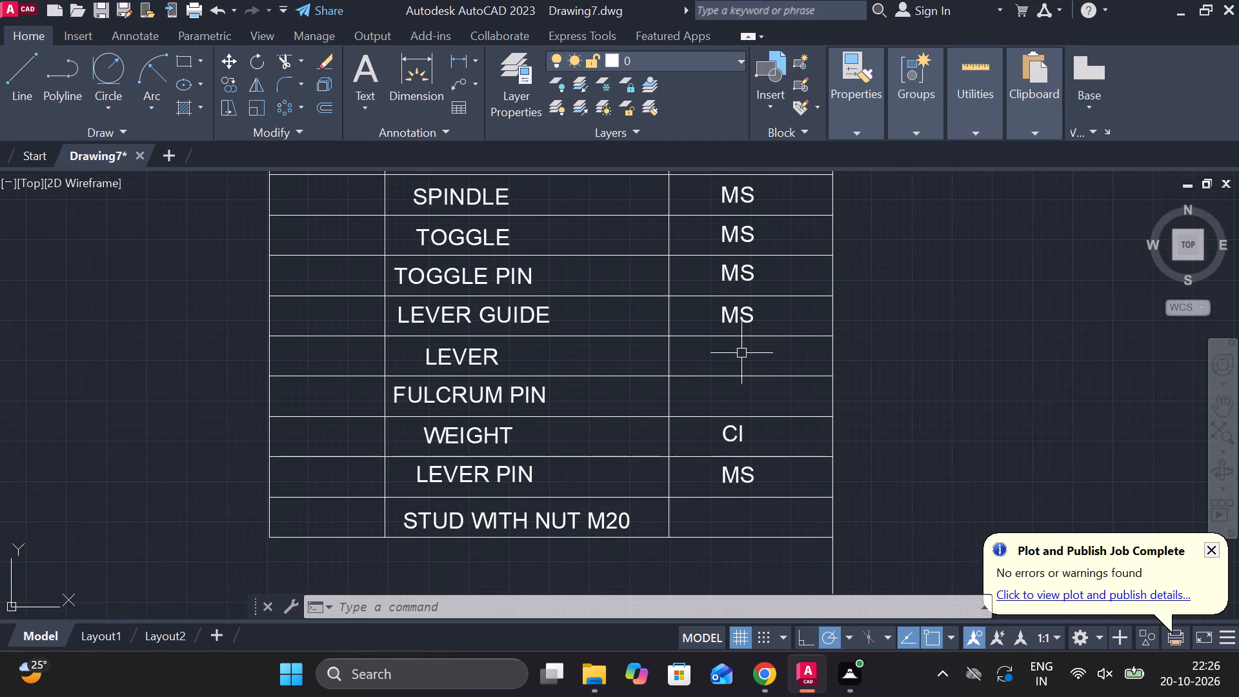
pyautogui.middleClick(740, 356)
pyautogui.click(738, 307)
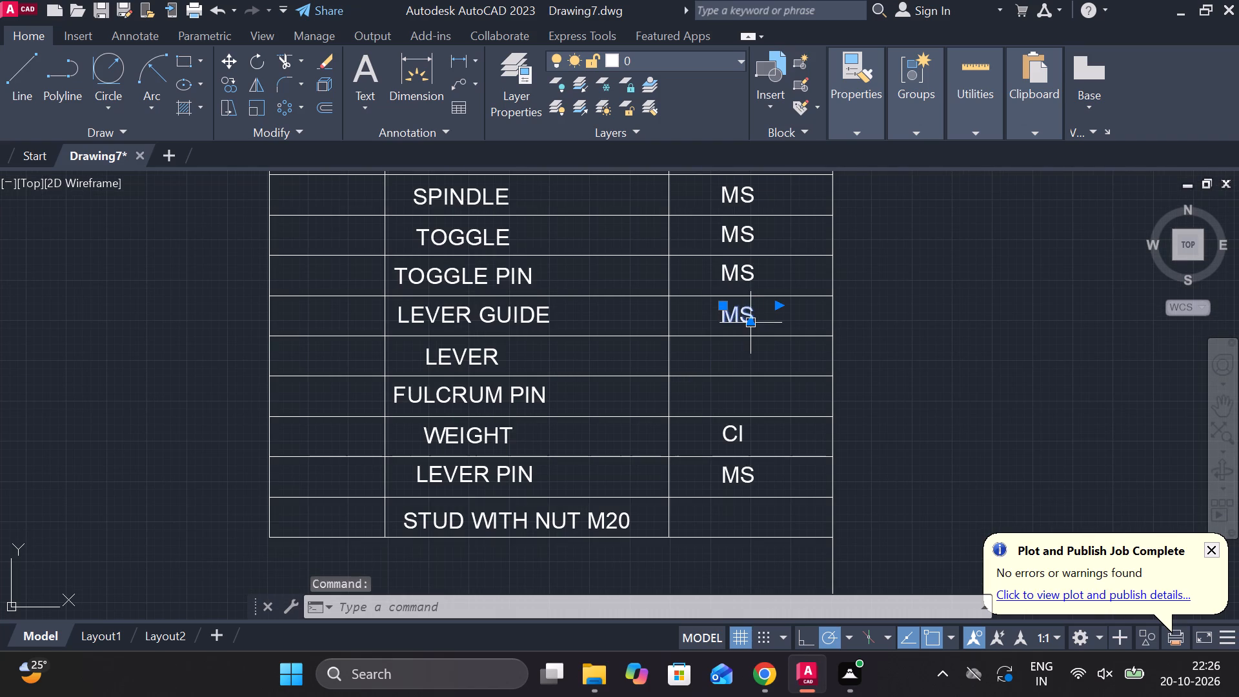
pyautogui.hotkey('ctrl', 'c')
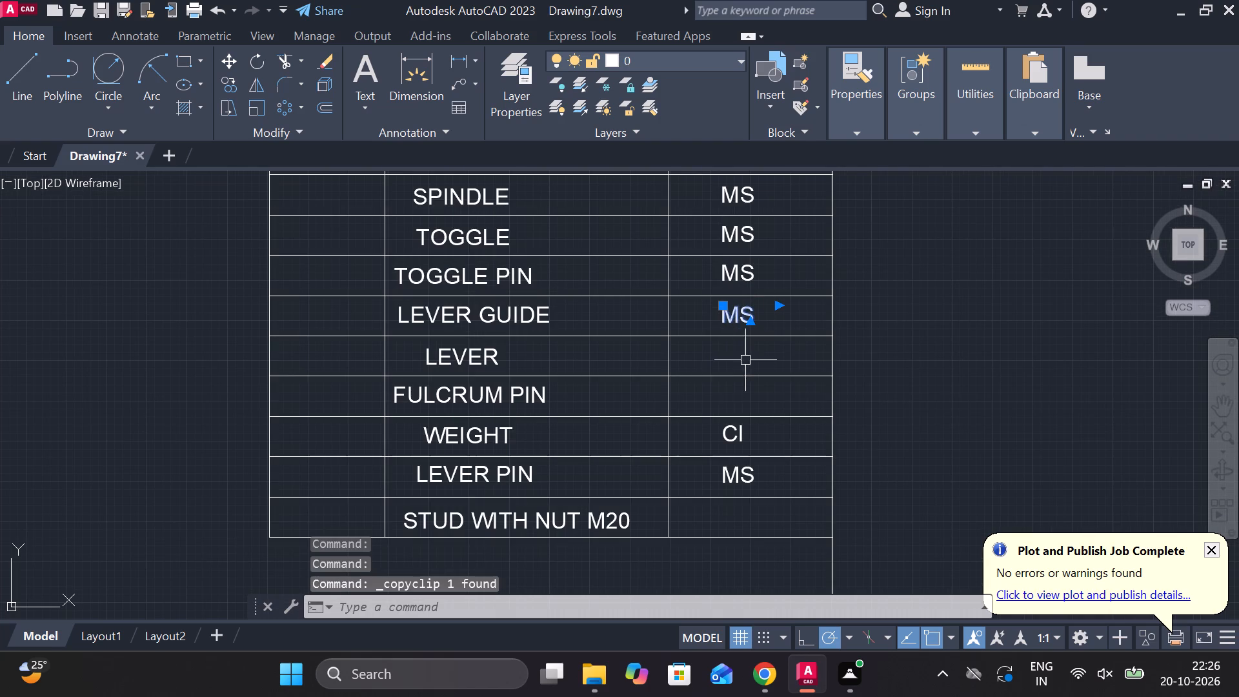
pyautogui.hotkey('ctrl', 'v')
pyautogui.scroll(2, 730, 355)
pyautogui.click(705, 370)
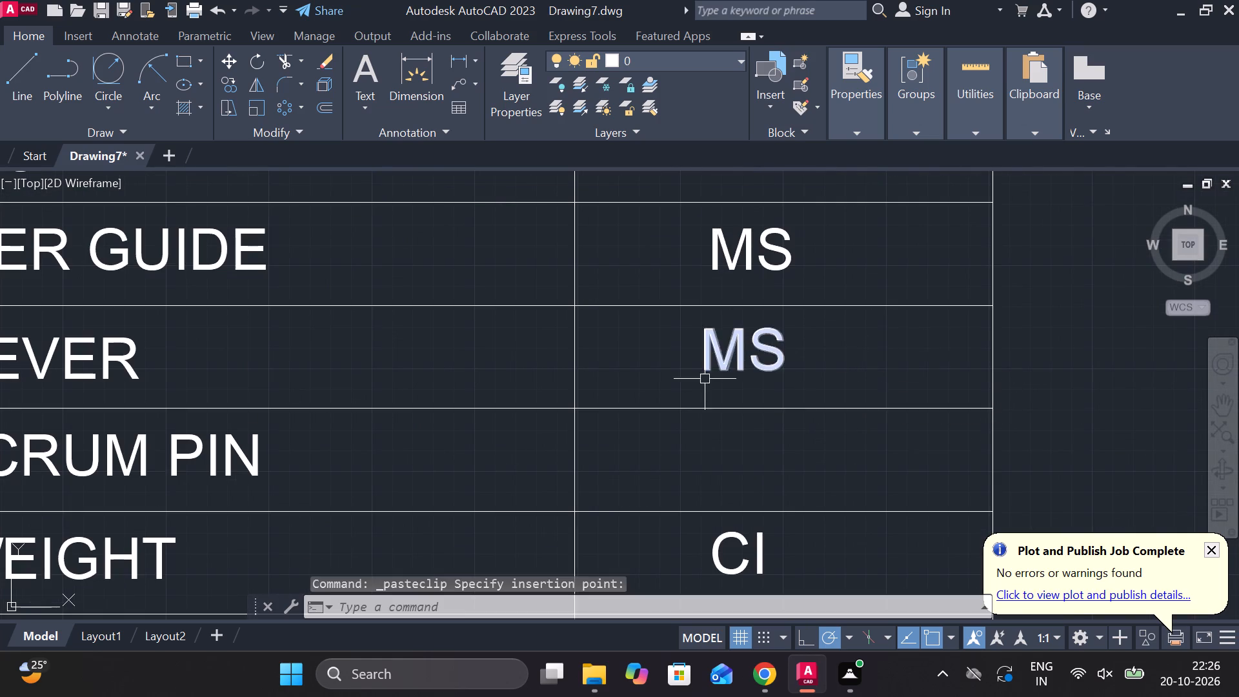
pyautogui.scroll(-1, 707, 421)
pyautogui.hotkey('ctrl', 'v')
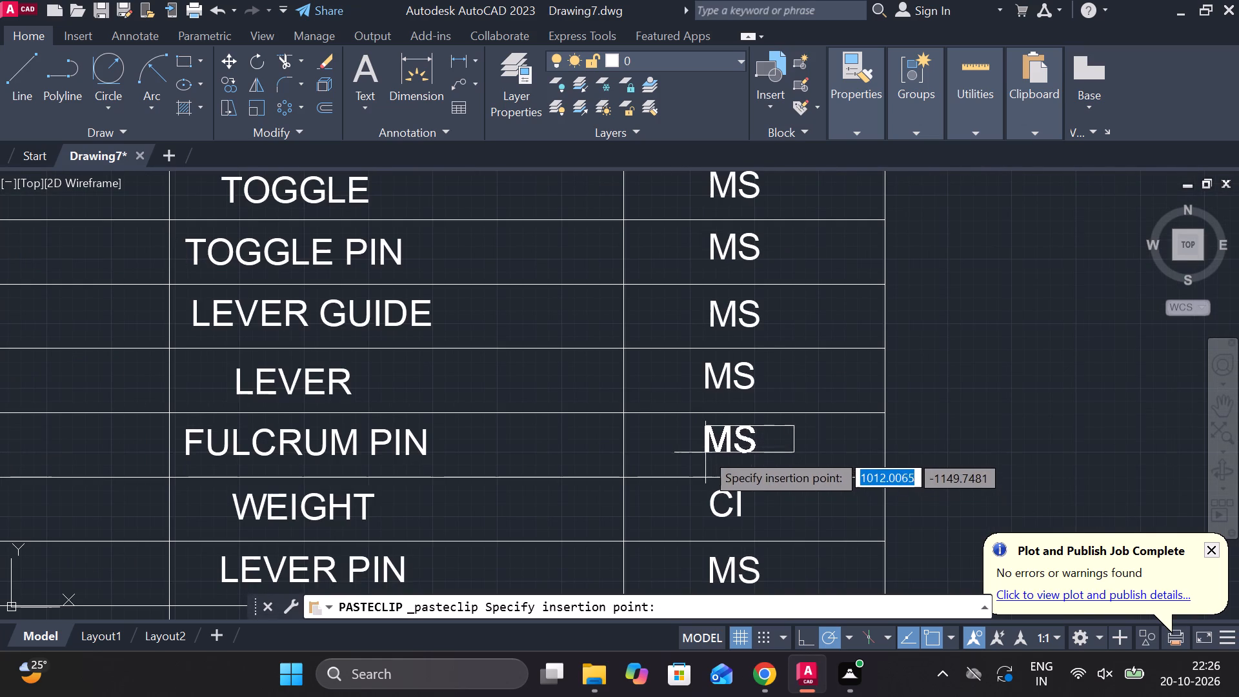
pyautogui.click(704, 452)
# Change the material text in the LEVER row to FS.
pyautogui.scroll(-1, 709, 453)
pyautogui.moveTo(741, 525); pyautogui.dragTo(740, 396, button='middle')
pyautogui.moveTo(740, 422); pyautogui.dragTo(740, 456, button='middle')
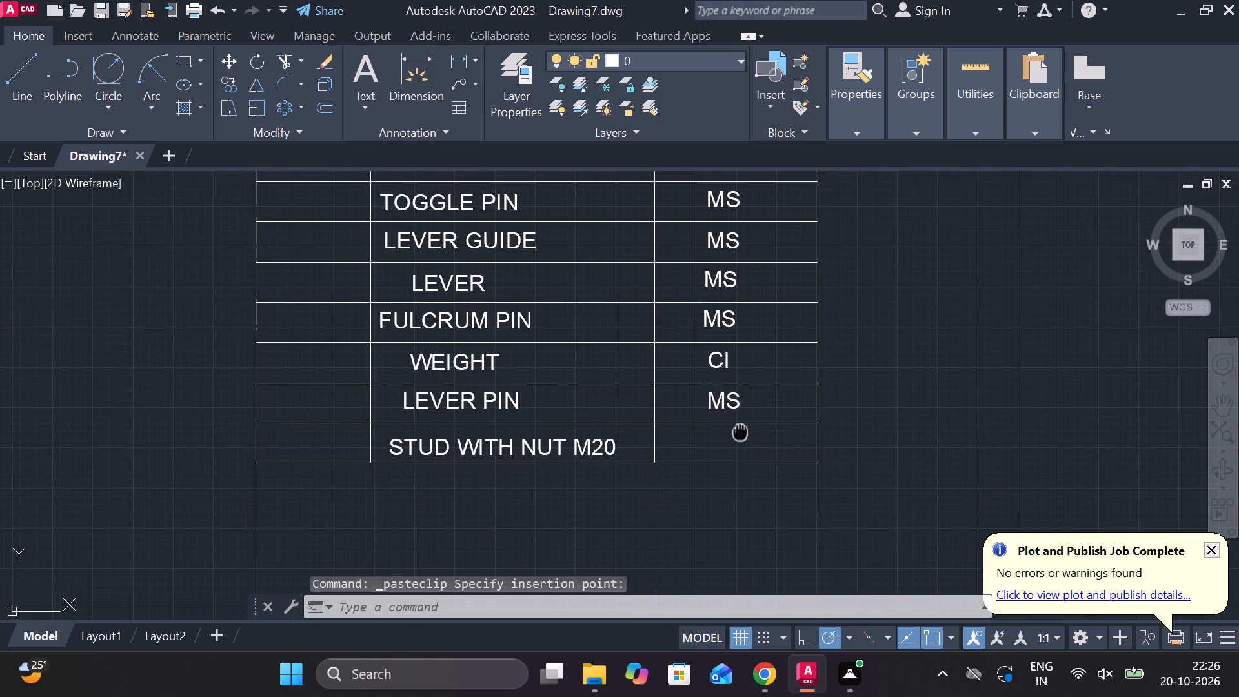
pyautogui.moveTo(740, 456); pyautogui.dragTo(732, 504, button='middle')
pyautogui.tripleClick(727, 357)
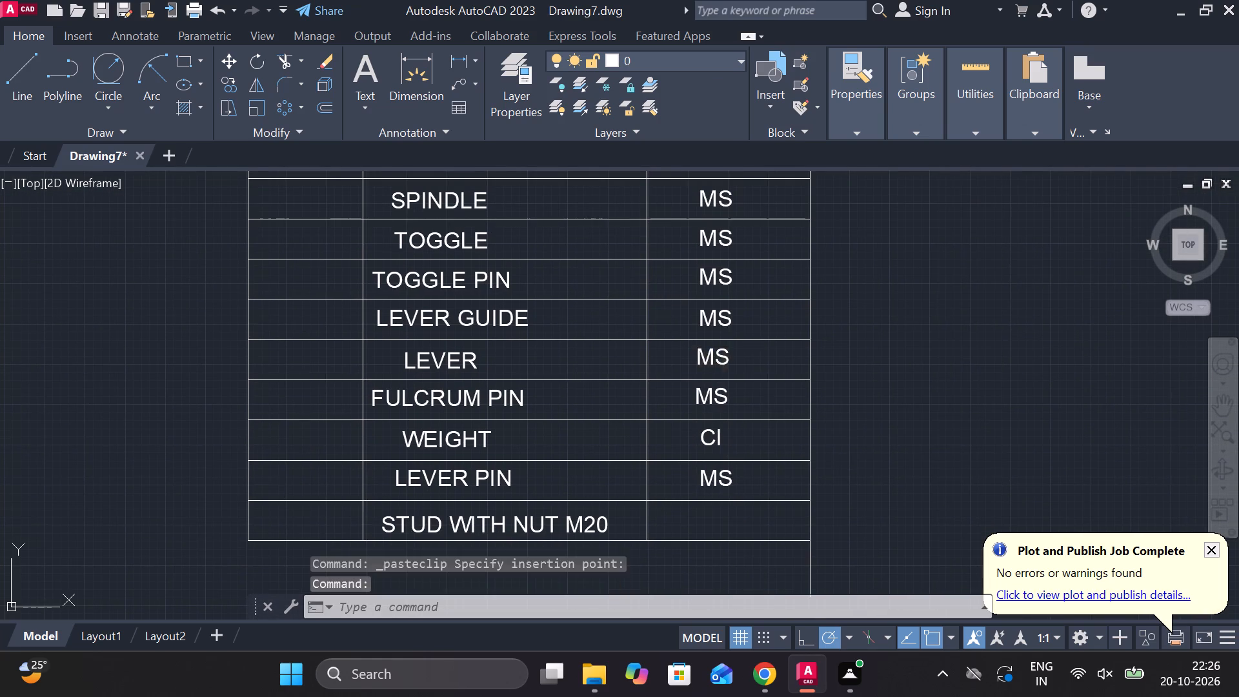
pyautogui.click(720, 357)
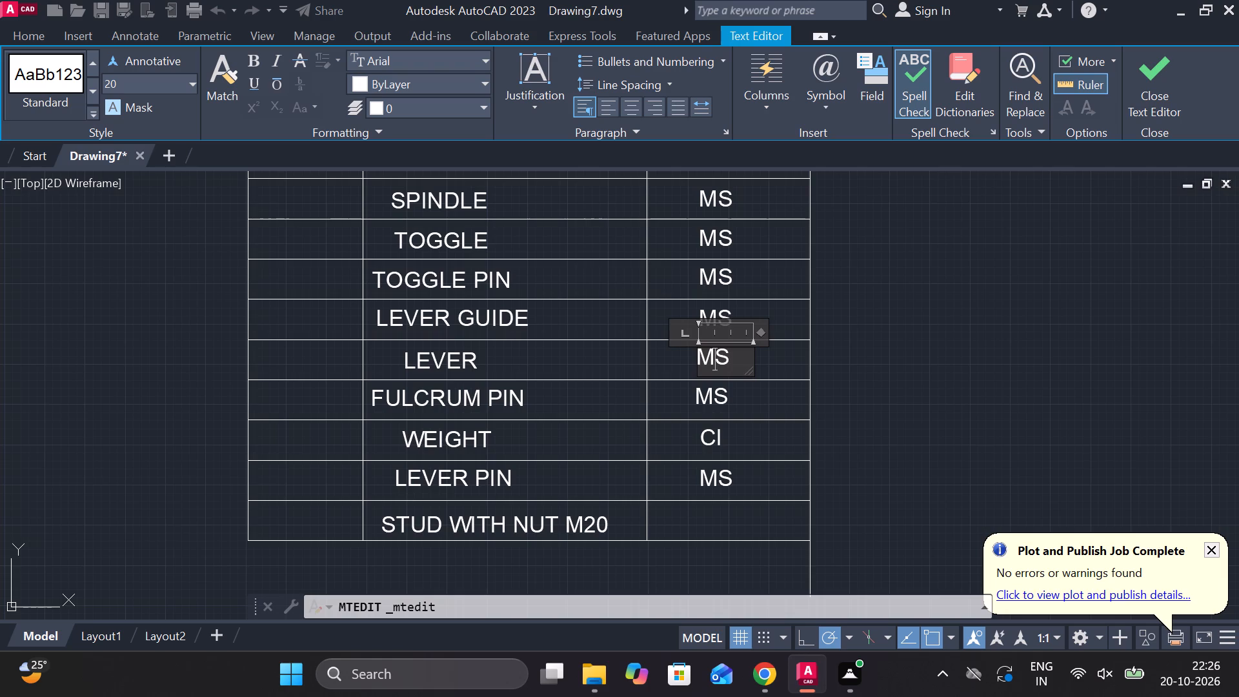
pyautogui.press('BackSpace')
pyautogui.press('f')
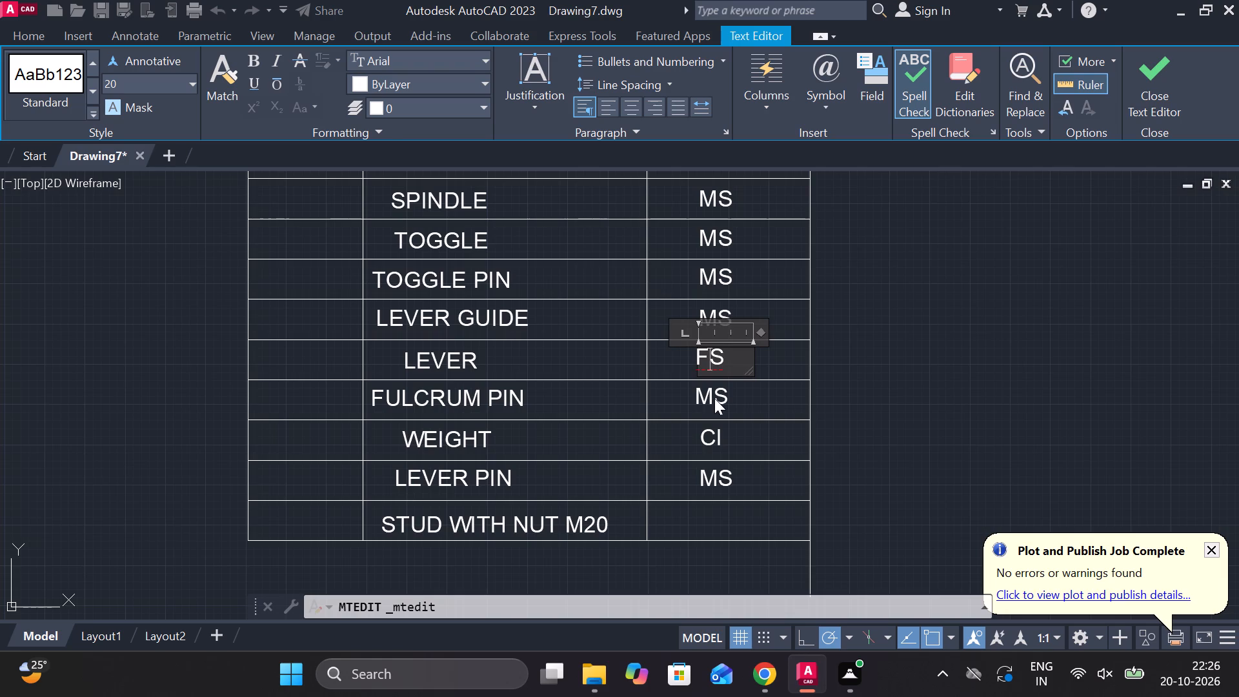
pyautogui.doubleClick(714, 398)
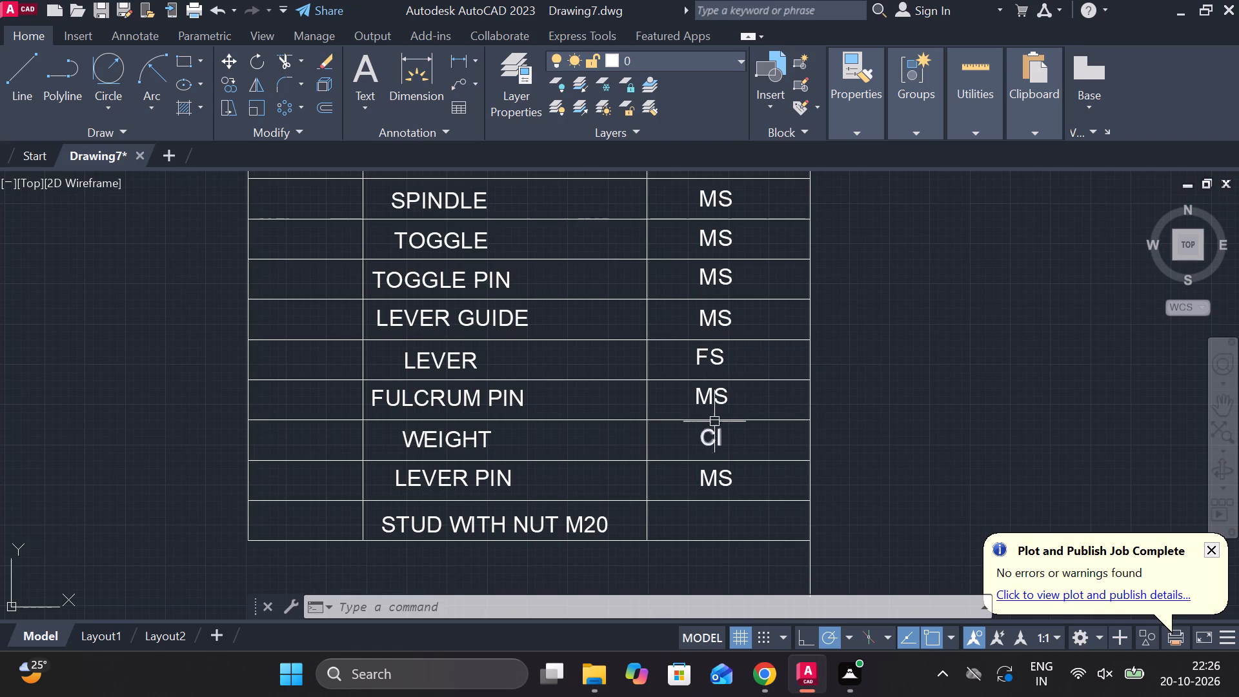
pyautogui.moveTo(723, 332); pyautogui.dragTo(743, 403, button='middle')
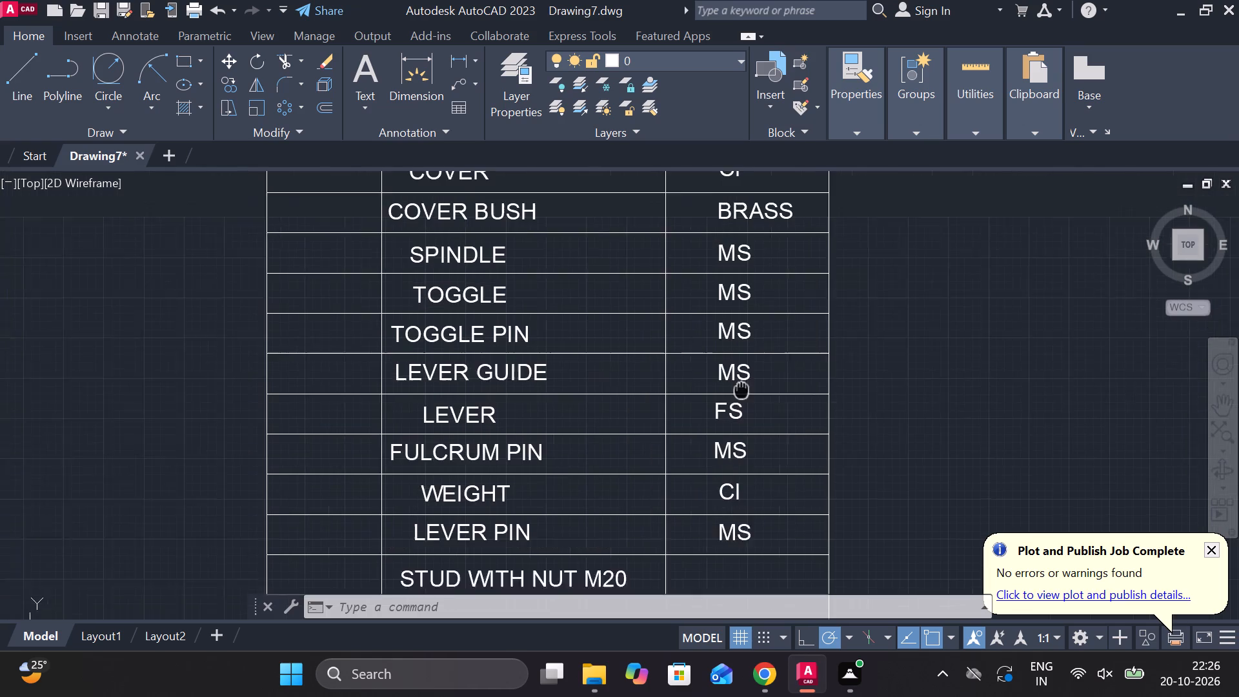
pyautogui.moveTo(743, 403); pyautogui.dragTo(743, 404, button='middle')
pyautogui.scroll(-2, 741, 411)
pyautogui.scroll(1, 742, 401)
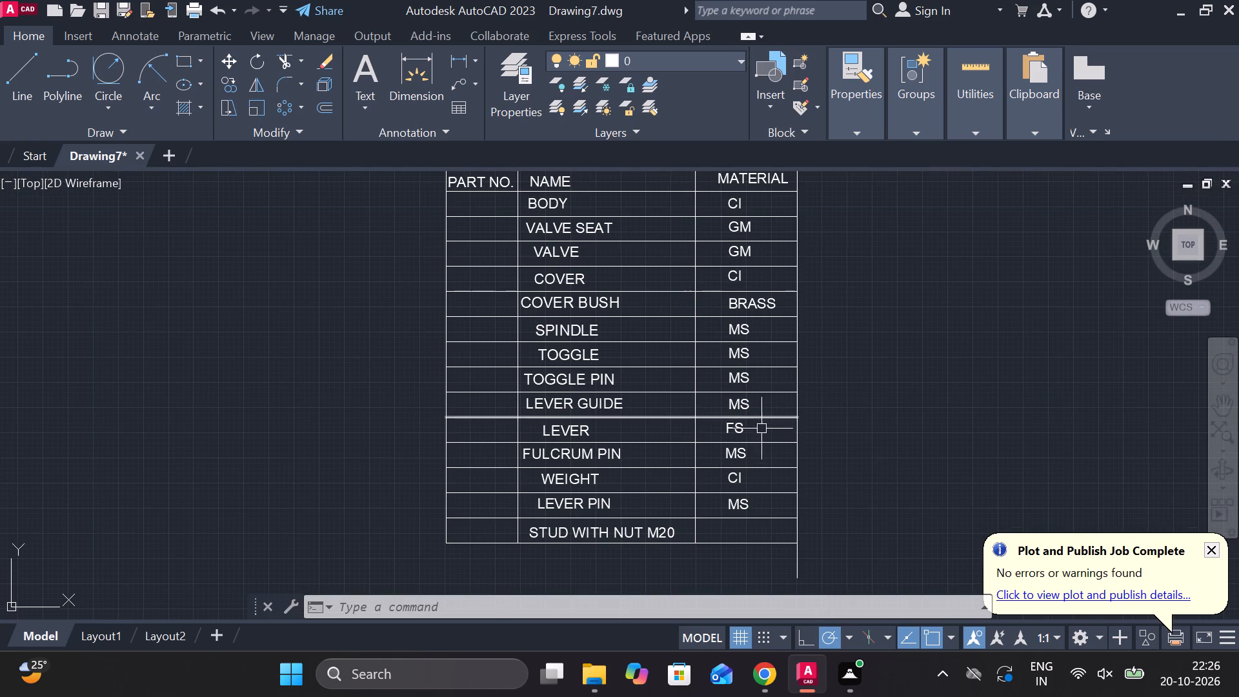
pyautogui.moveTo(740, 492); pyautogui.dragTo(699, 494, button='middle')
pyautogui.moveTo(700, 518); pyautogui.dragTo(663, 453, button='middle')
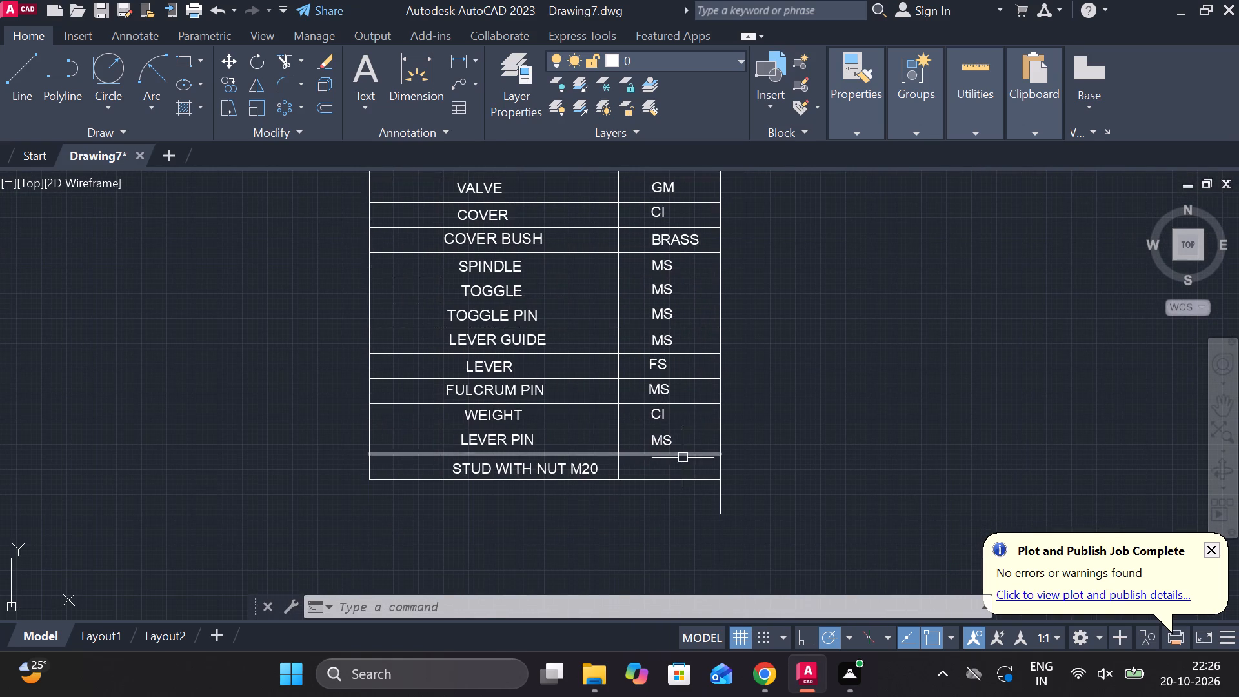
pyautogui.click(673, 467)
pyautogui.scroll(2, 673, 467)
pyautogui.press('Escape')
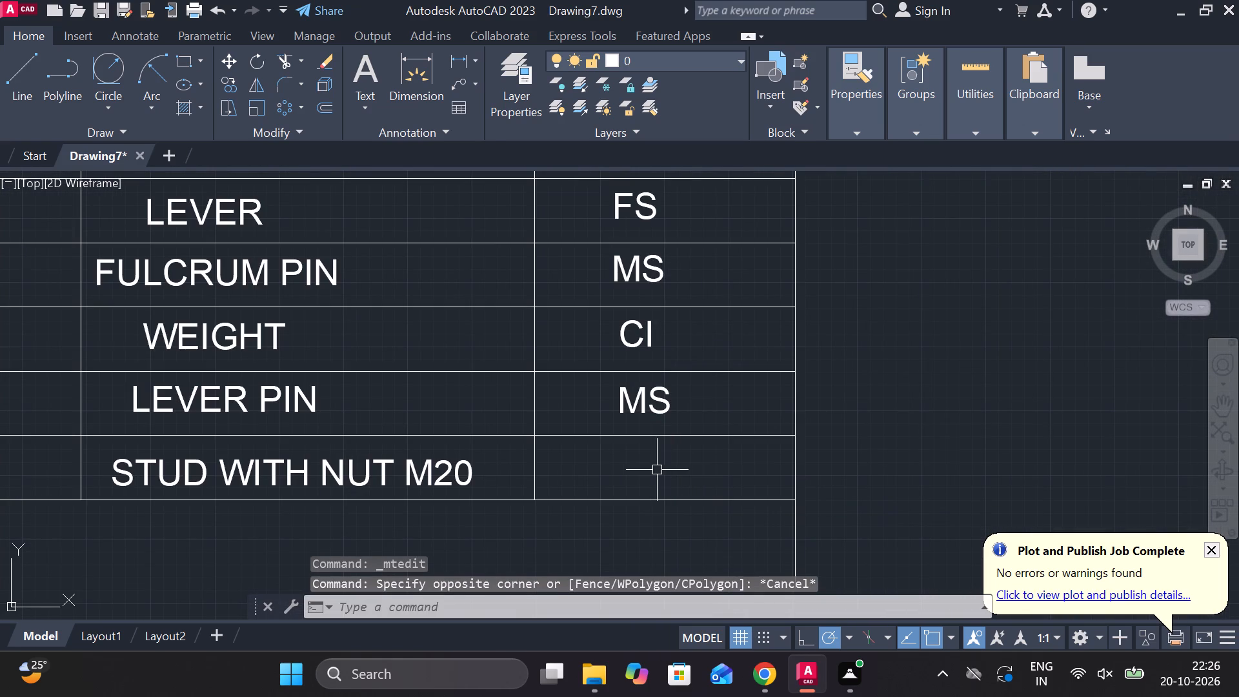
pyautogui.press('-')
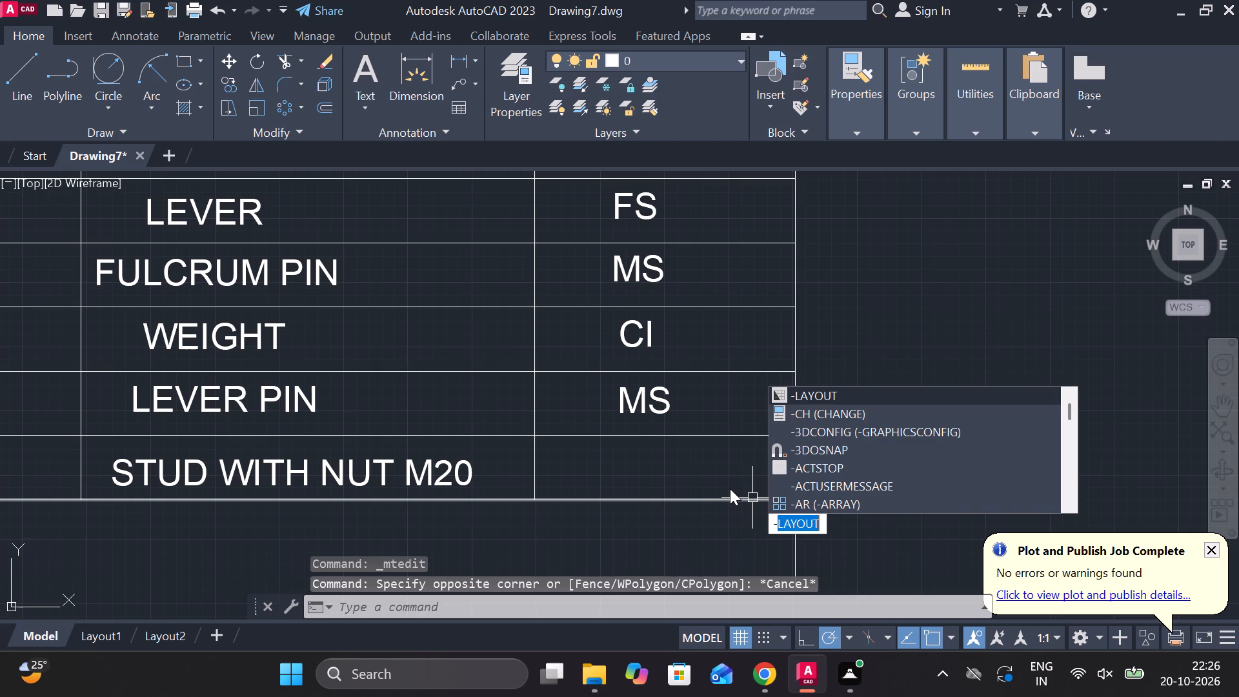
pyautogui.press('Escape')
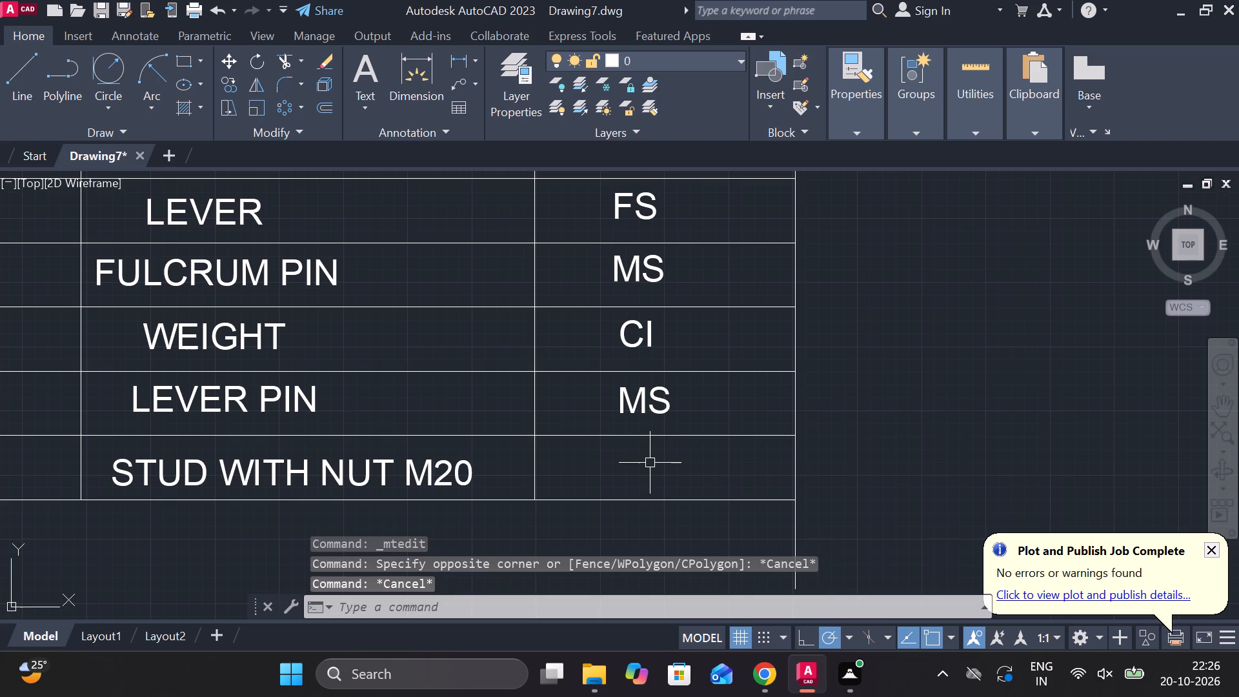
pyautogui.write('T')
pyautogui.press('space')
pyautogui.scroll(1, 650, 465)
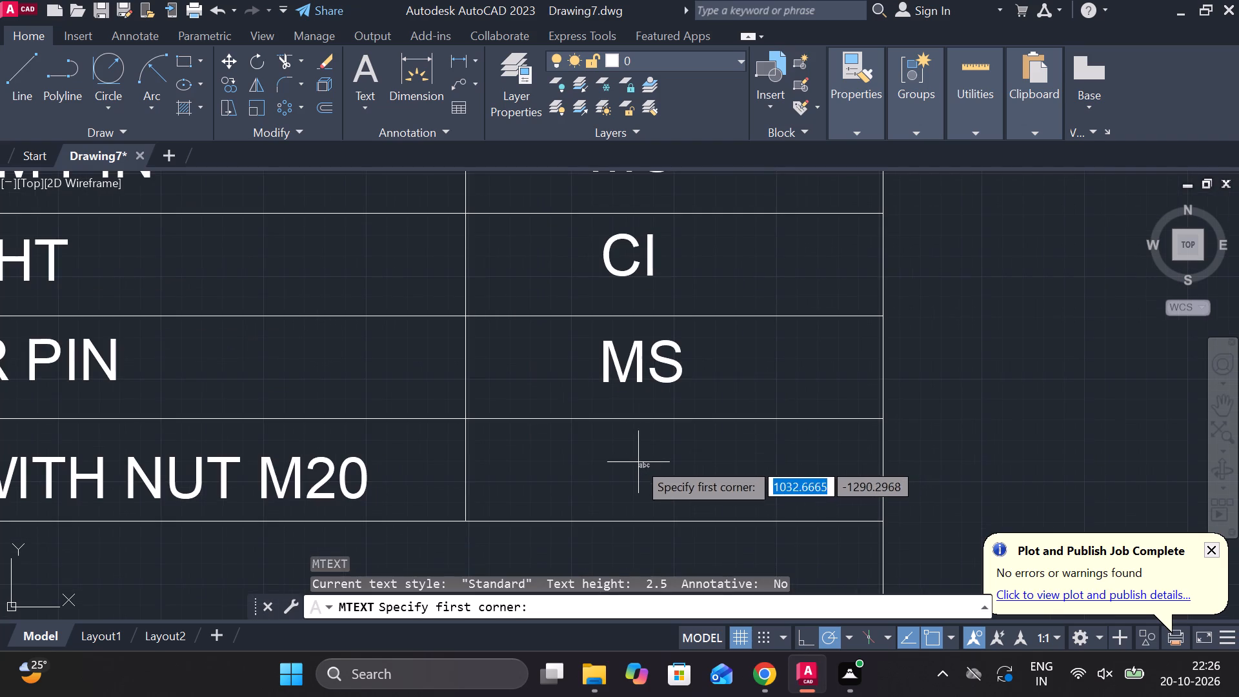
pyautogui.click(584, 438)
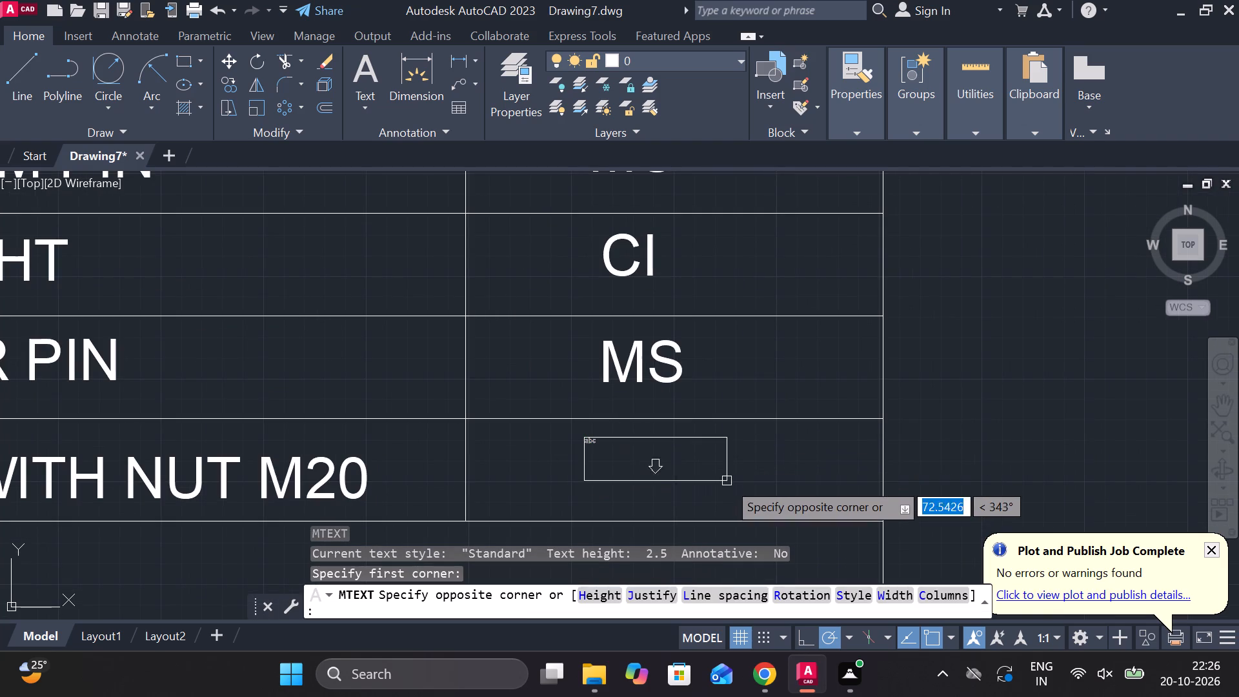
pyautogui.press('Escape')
# Draw a short horizontal line as a dash in the MATERIAL cell of the STUD WITH NUT M20 row.
pyautogui.press('l')
pyautogui.press('Return')
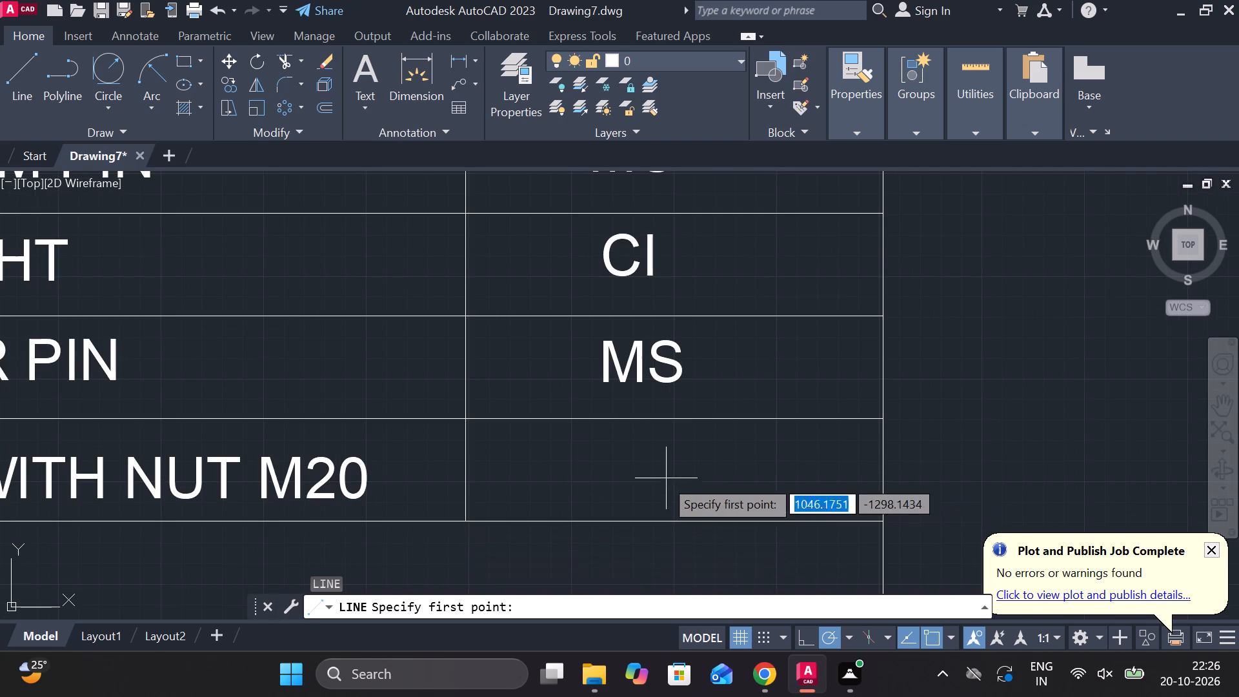
pyautogui.click(591, 456)
pyautogui.click(738, 465)
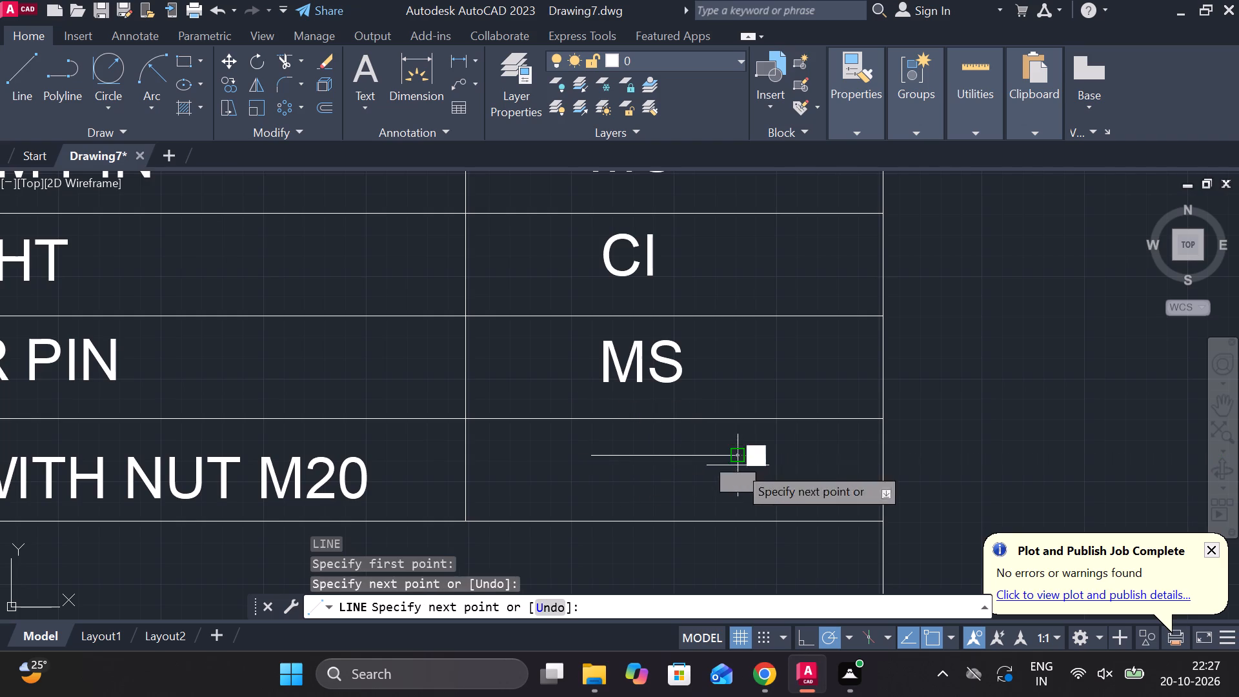
pyautogui.press('Escape')
# Paste the copied MS text into the PART NO. cell of the BODY row.
pyautogui.scroll(-3, 836, 430)
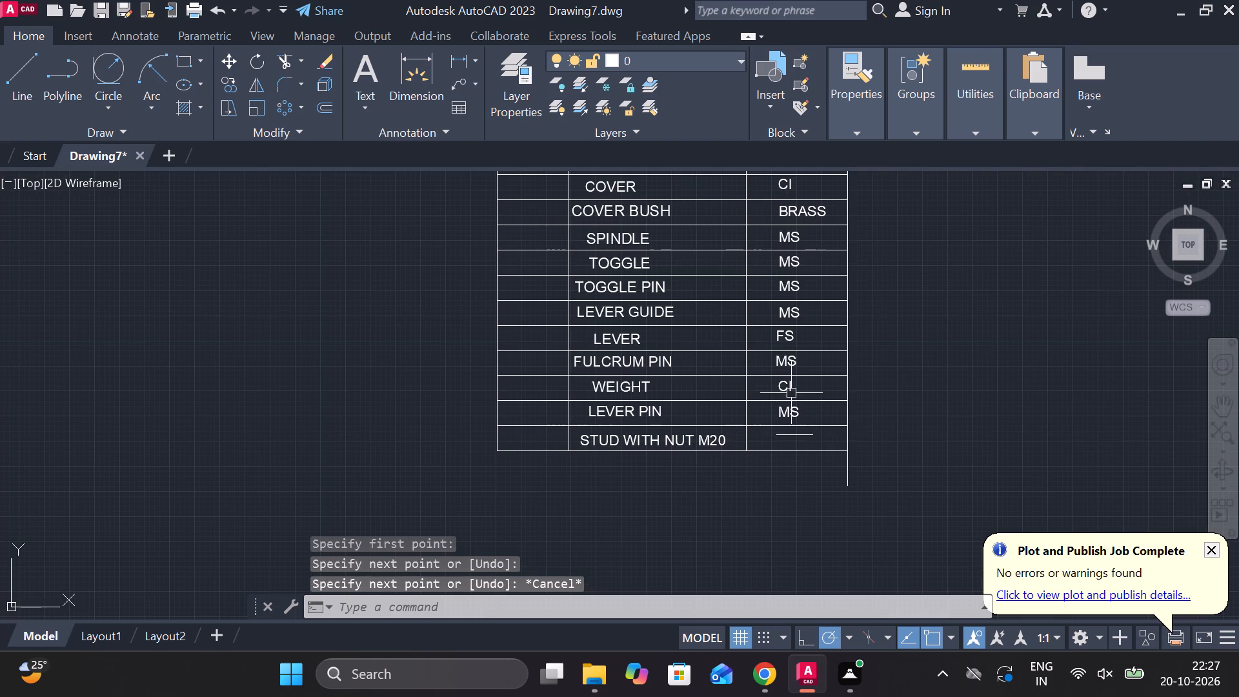
pyautogui.moveTo(742, 373); pyautogui.dragTo(772, 400, button='middle')
pyautogui.scroll(-1, 772, 403)
pyautogui.moveTo(780, 407); pyautogui.dragTo(738, 482, button='middle')
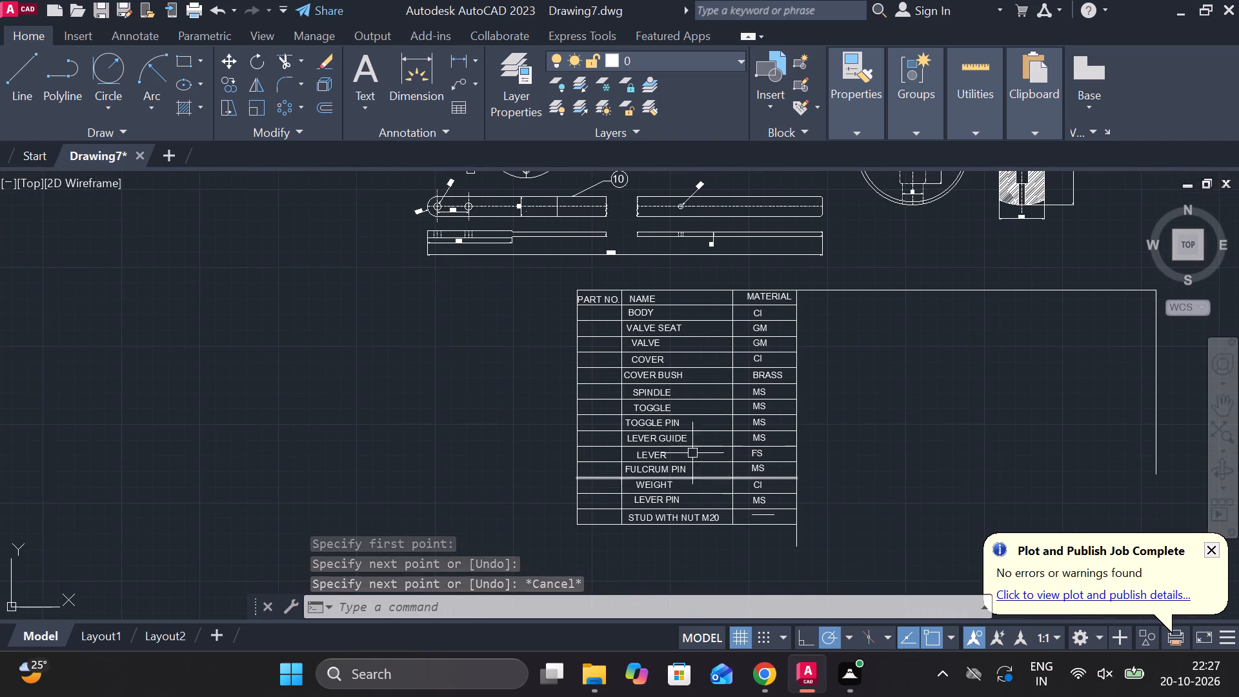
pyautogui.scroll(1, 569, 348)
pyautogui.moveTo(596, 334); pyautogui.dragTo(600, 369, button='middle')
pyautogui.scroll(2, 598, 343)
pyautogui.moveTo(599, 338); pyautogui.dragTo(485, 370, button='middle')
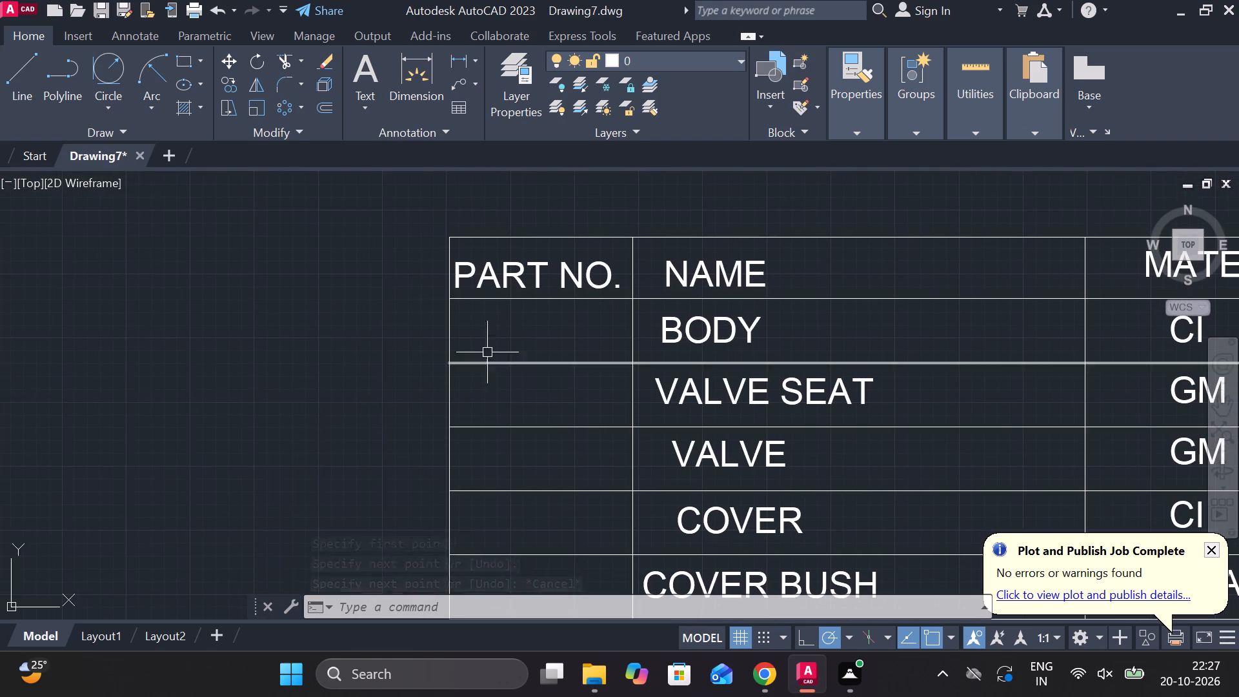
pyautogui.hotkey('ctrl', 'v')
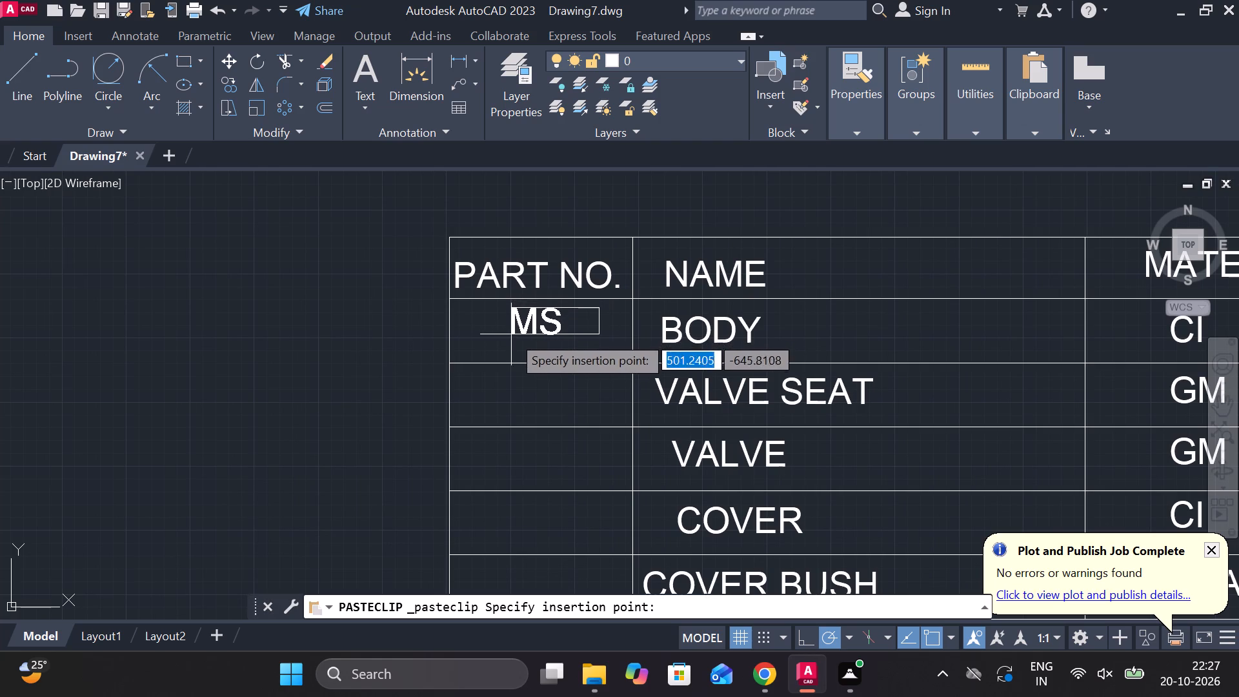
pyautogui.click(496, 339)
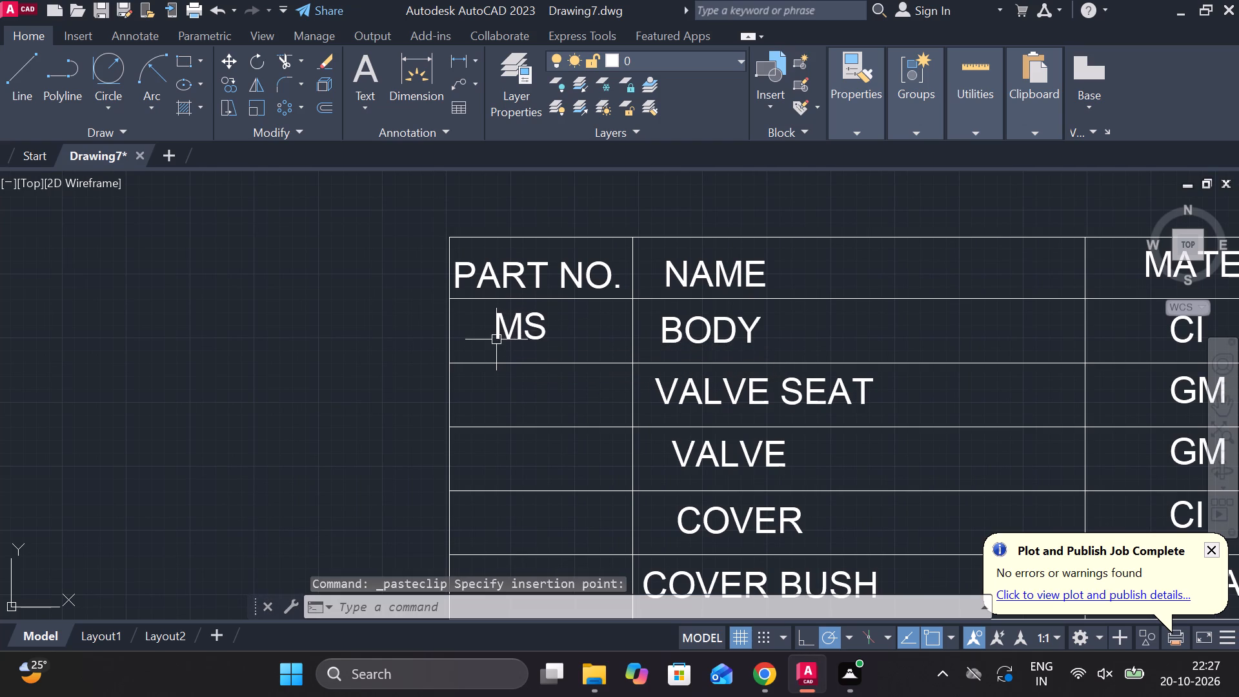
# Change the pasted text in the BODY row's PART NO. cell to 1 and narrow its text frame.
pyautogui.doubleClick(519, 328)
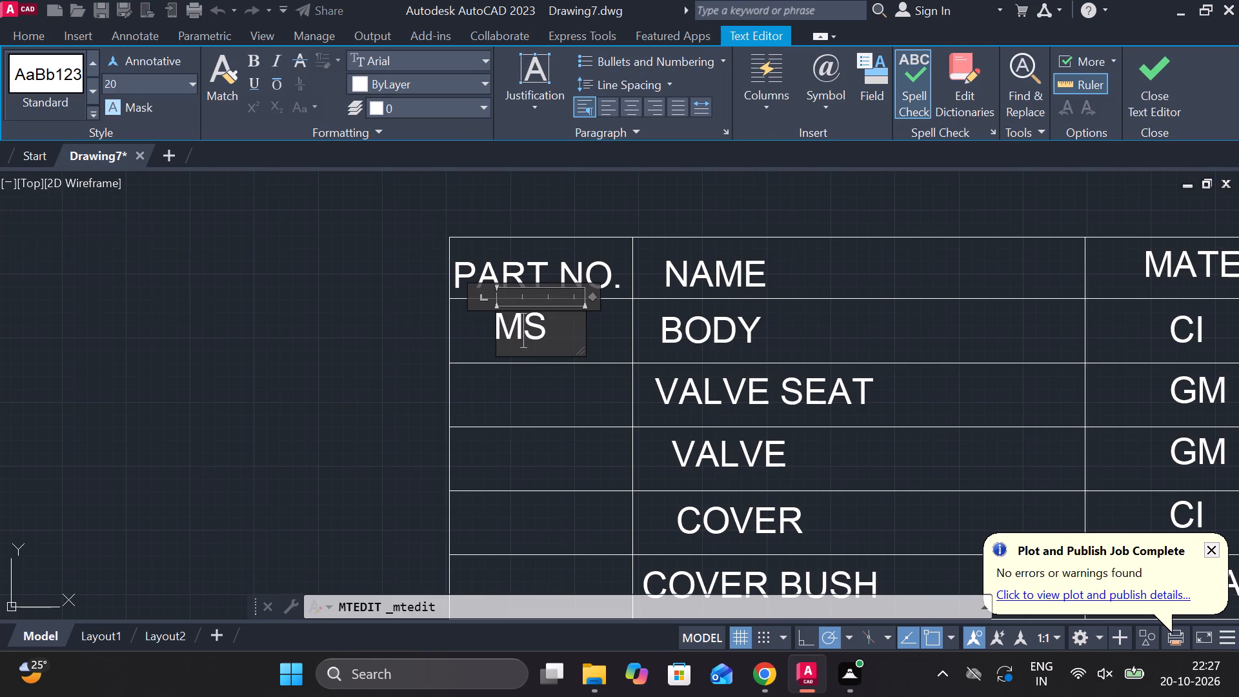
pyautogui.click(552, 328)
pyautogui.press('BackSpace')
pyautogui.press('BackSpace')
pyautogui.press('1')
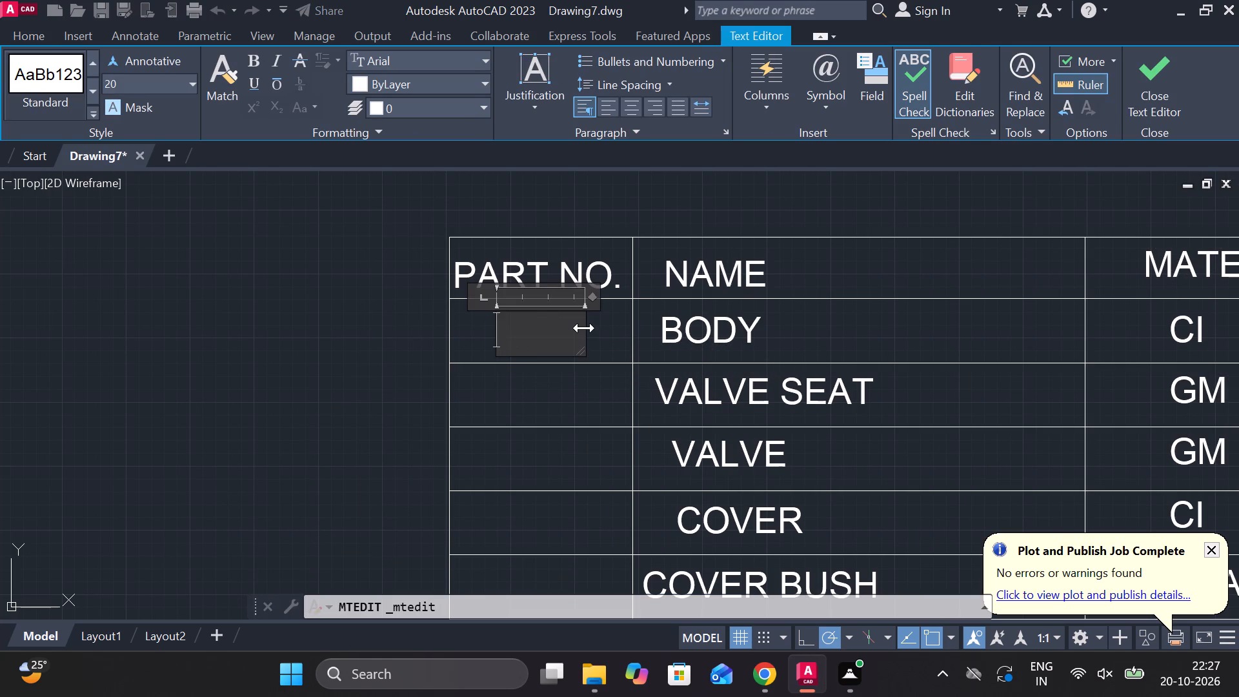
pyautogui.moveTo(584, 330); pyautogui.dragTo(523, 335)
pyautogui.click(1164, 92)
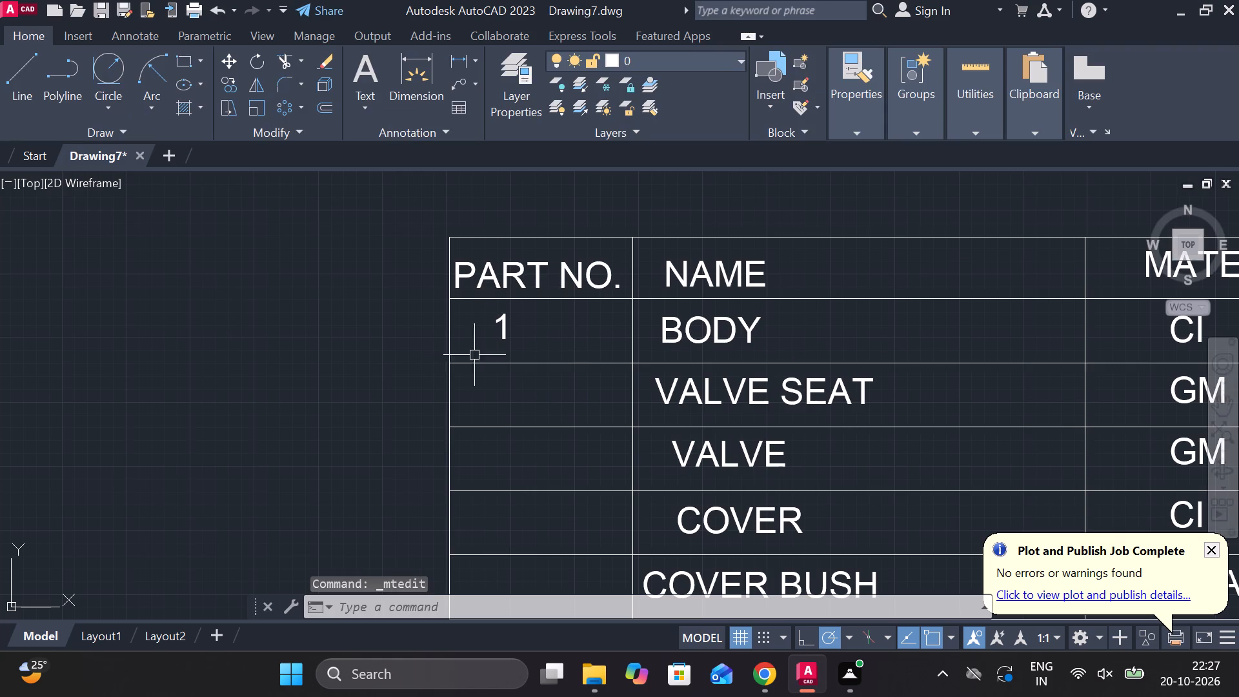
# Move the BODY row's part number 1 horizontally toward the middle of its cell.
pyautogui.click(503, 322)
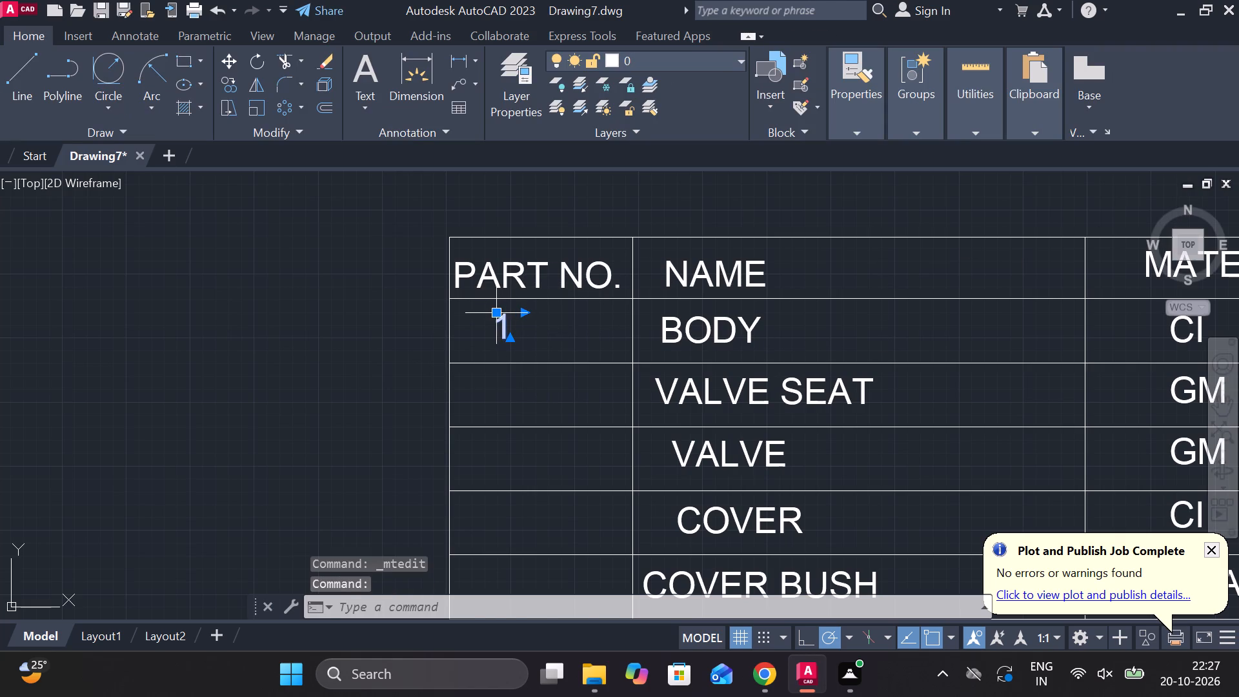
pyautogui.click(498, 313)
pyautogui.scroll(1, 509, 320)
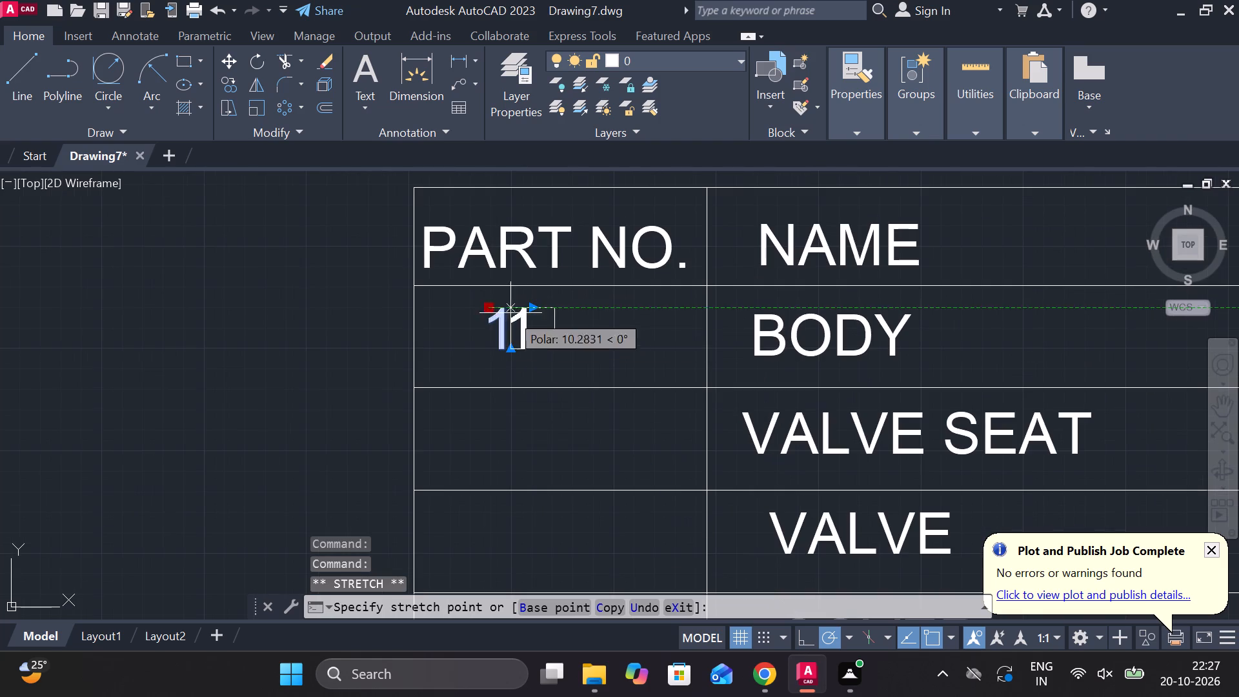
pyautogui.click(523, 303)
pyautogui.scroll(-1, 527, 312)
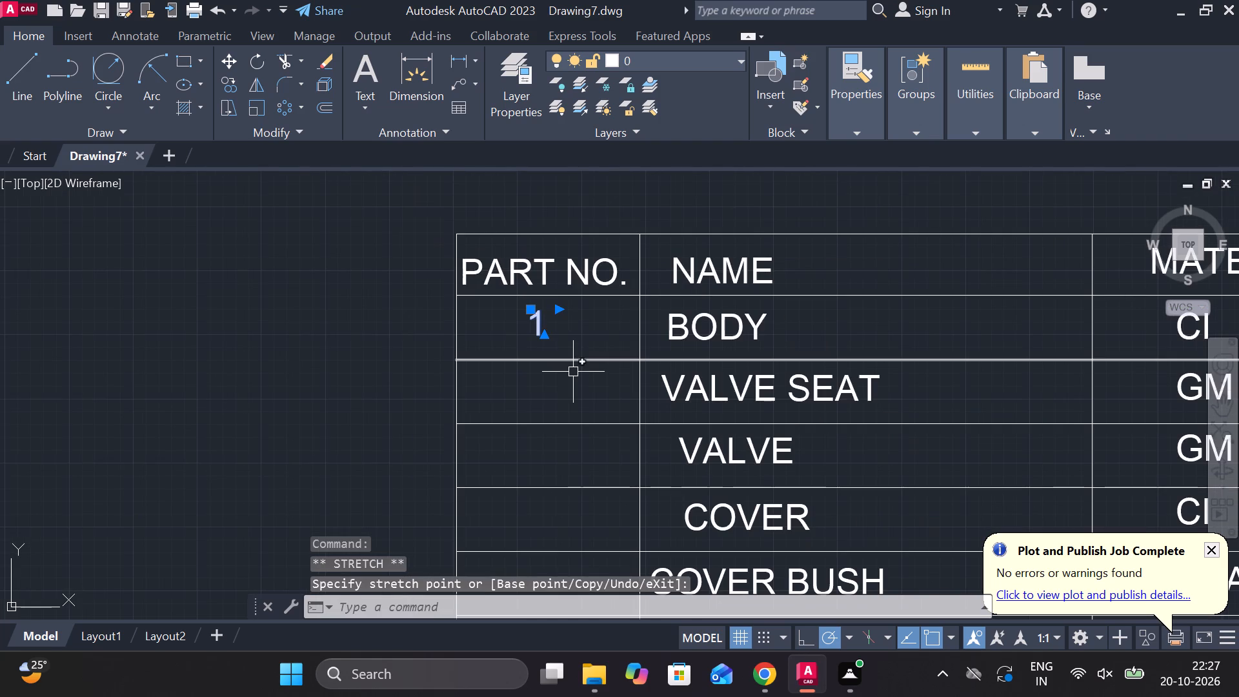
pyautogui.press('Escape')
# Copy the part number 1 from the BODY row straight down into the PART NO. cell of the VALVE SEAT row.
pyautogui.scroll(-4, 574, 374)
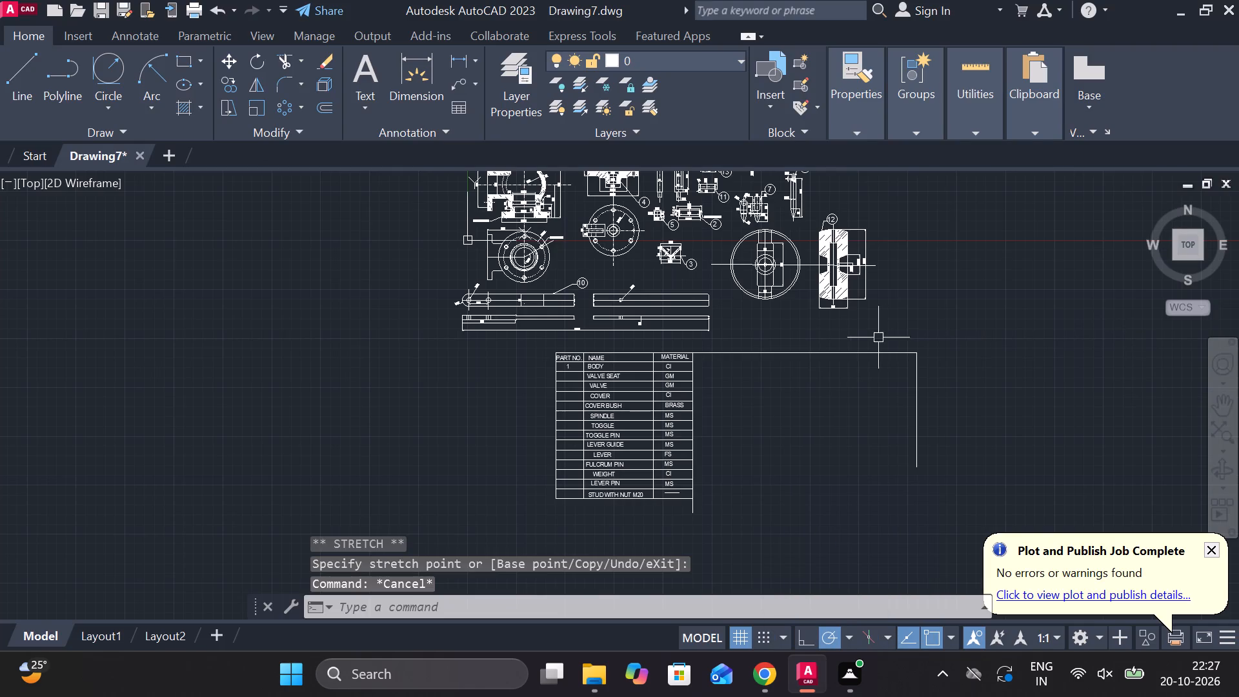
pyautogui.scroll(1, 610, 439)
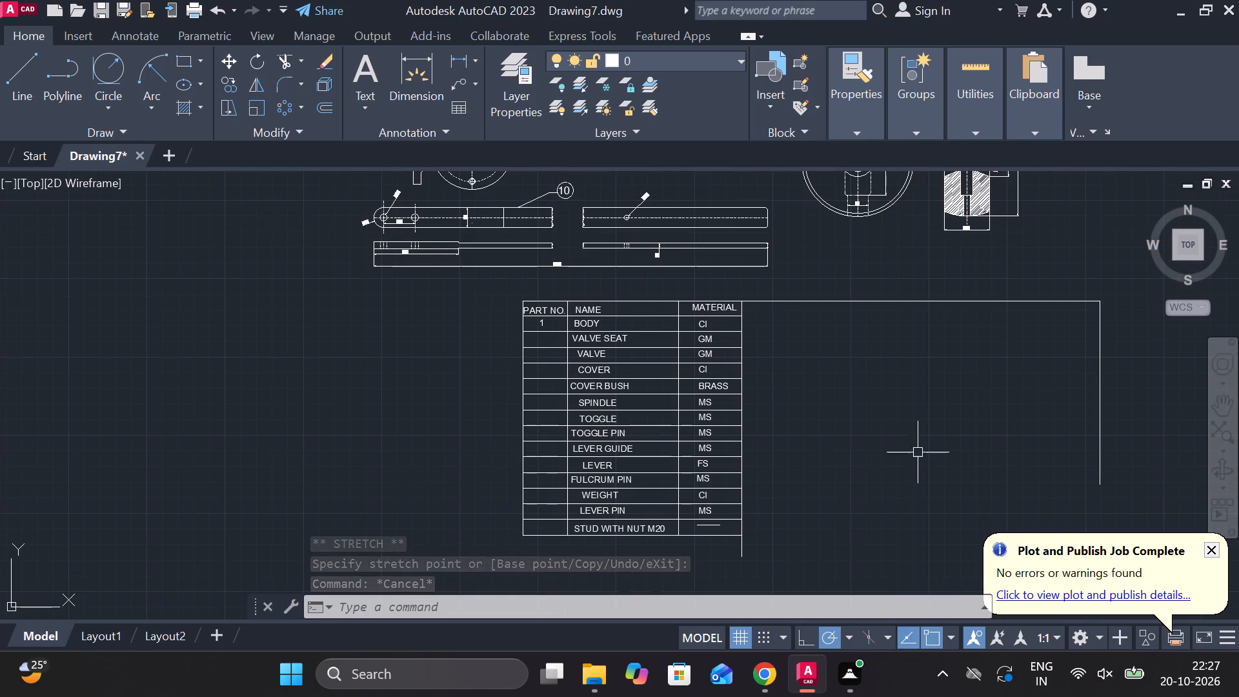
pyautogui.moveTo(799, 392); pyautogui.dragTo(807, 356, button='middle')
pyautogui.scroll(1, 459, 310)
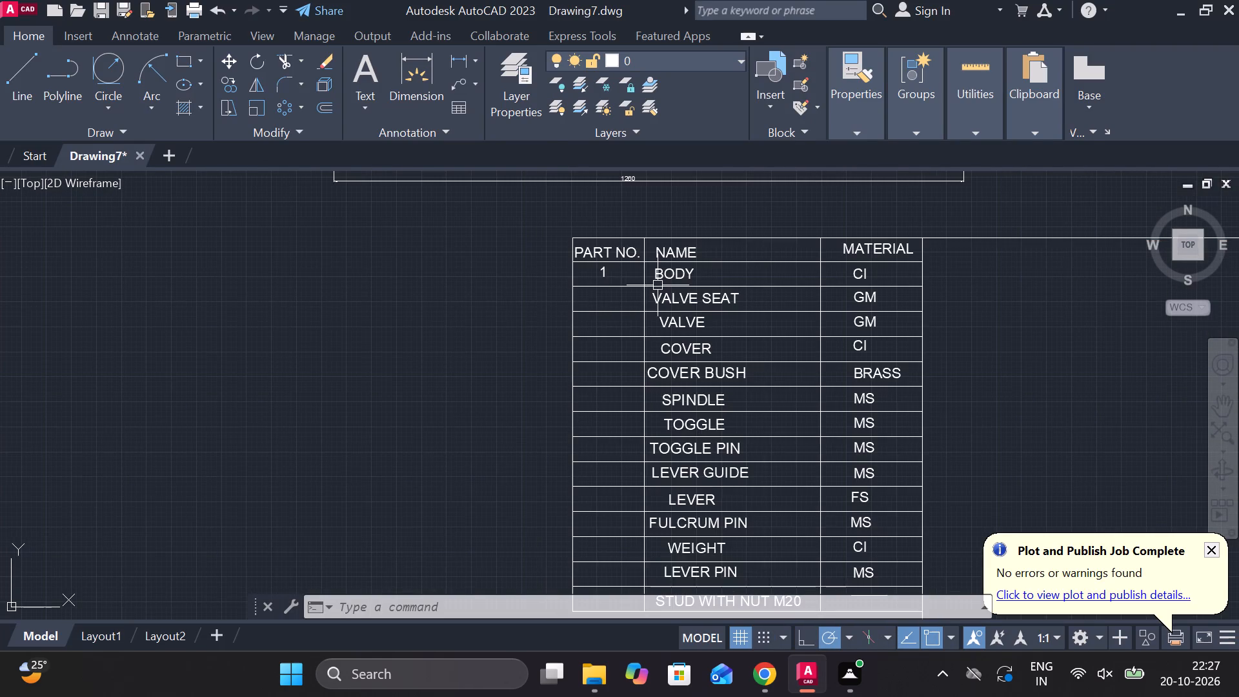
pyautogui.scroll(2, 617, 271)
pyautogui.click(590, 282)
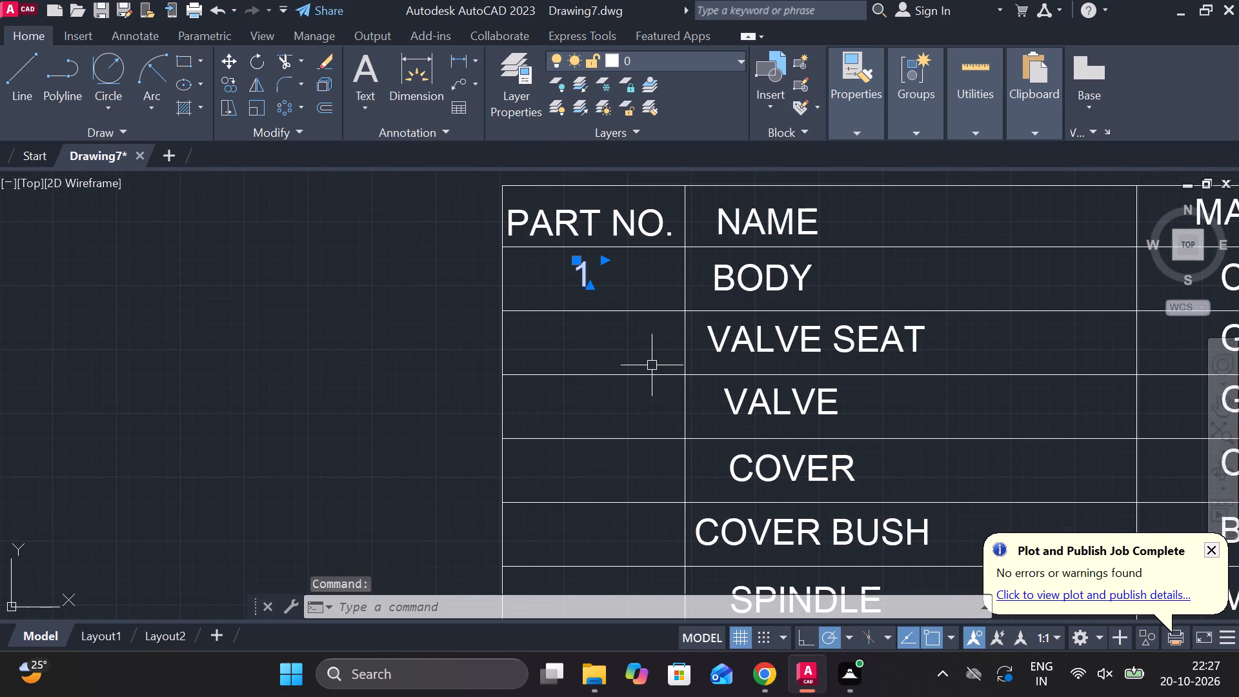
pyautogui.write('CO')
pyautogui.press('Return')
pyautogui.click(616, 282)
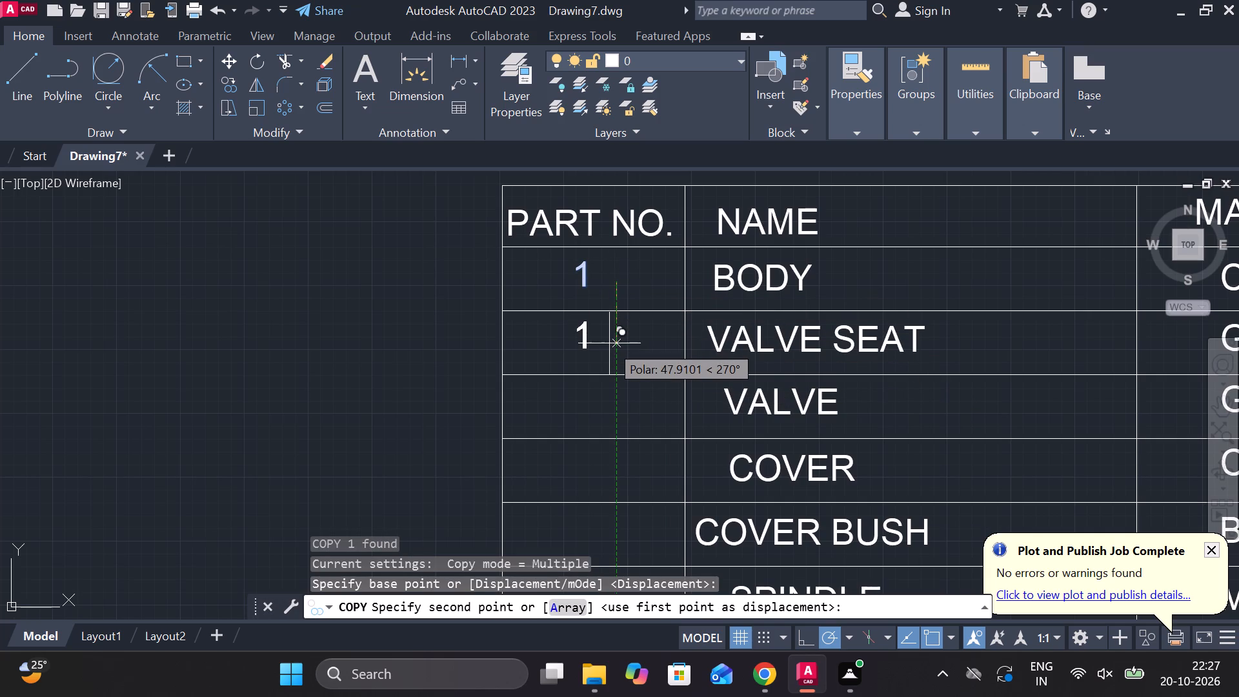
pyautogui.click(609, 349)
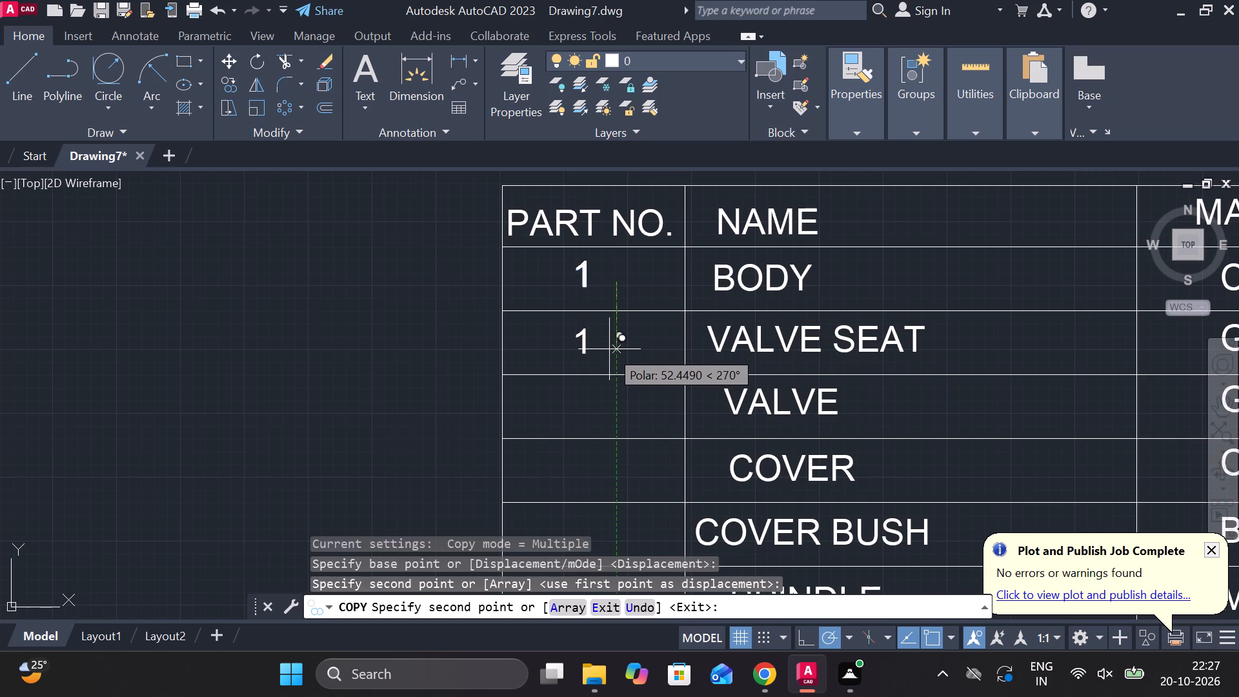
# Place further copies of the 1 beside the BODY row, just beyond the MATERIAL column, and in the VALVE row's PART NO. cell.
pyautogui.moveTo(795, 307); pyautogui.dragTo(569, 291, button='middle')
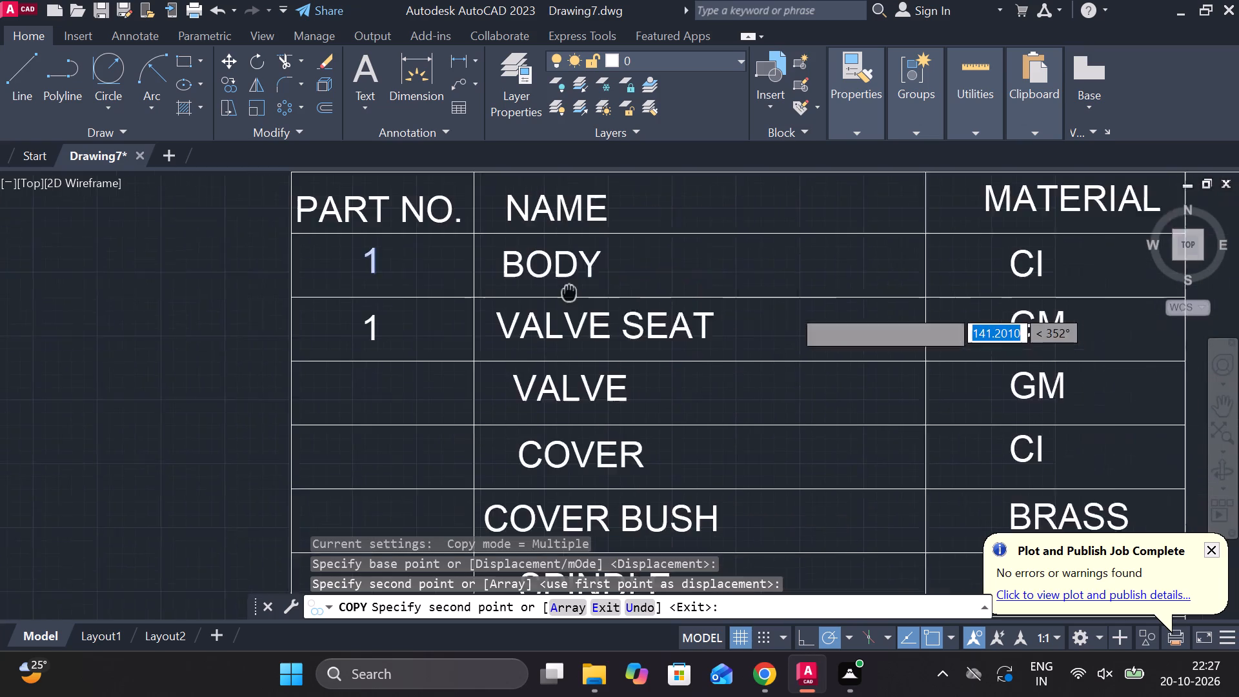
pyautogui.scroll(-1, 576, 294)
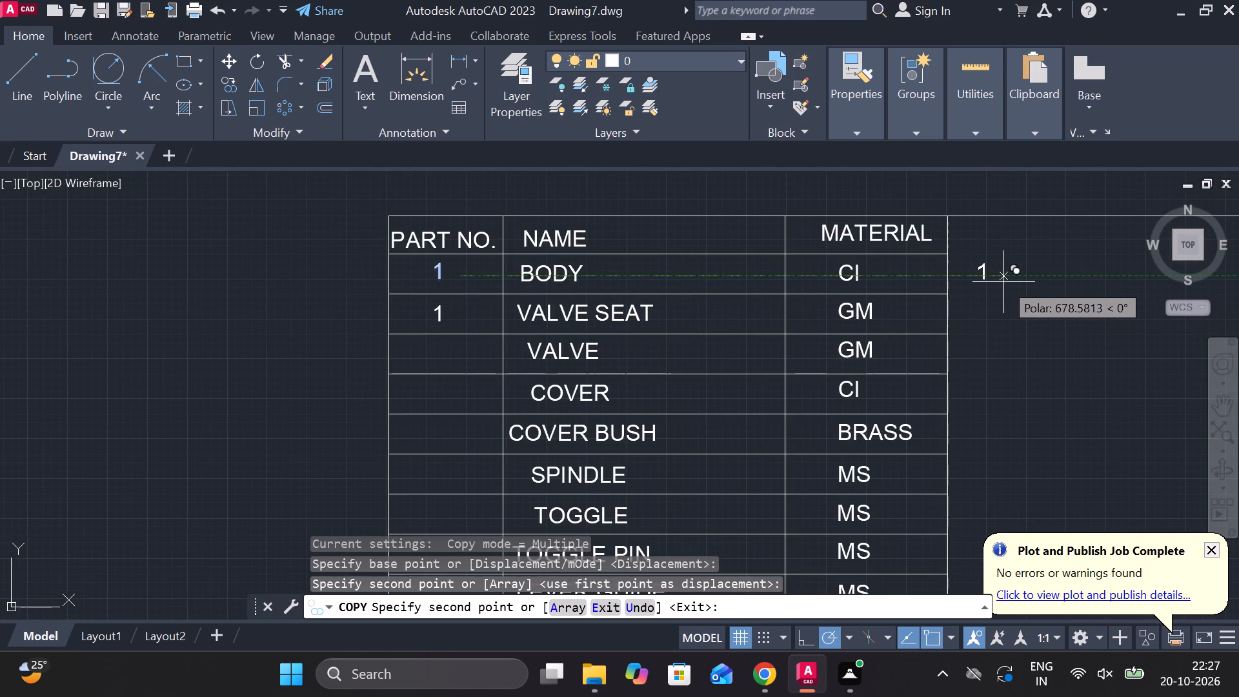
pyautogui.click(1003, 282)
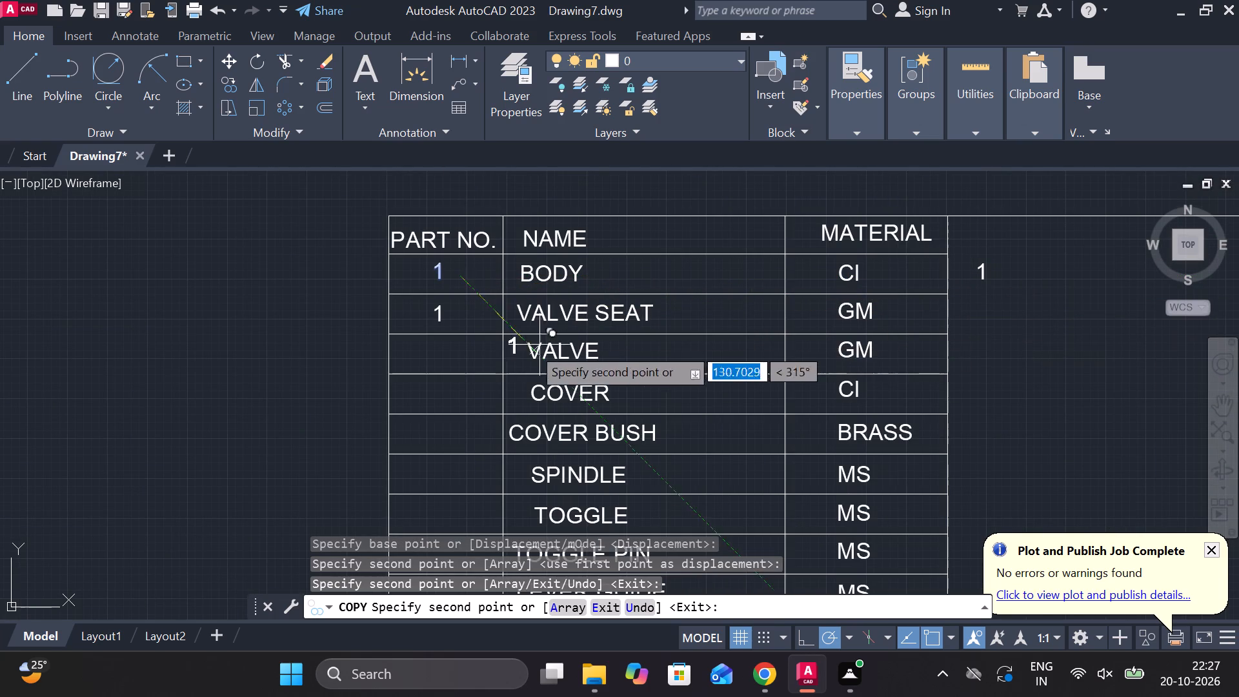
pyautogui.click(463, 356)
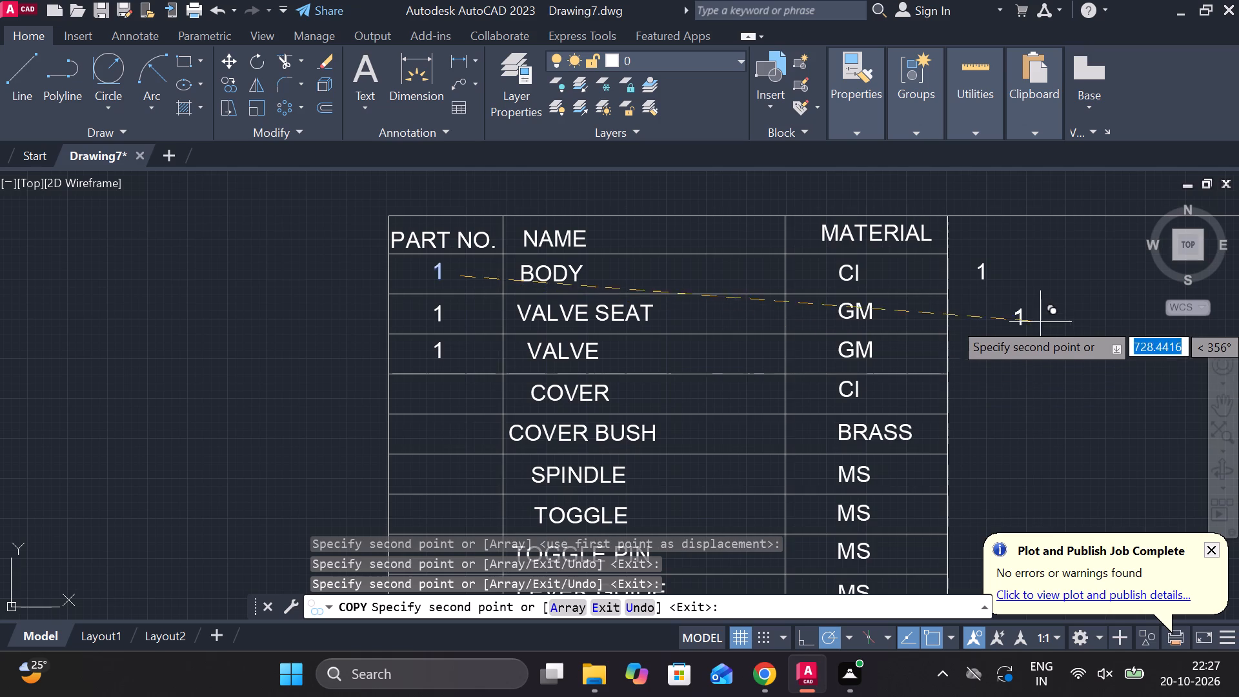
# Place copies of the 1 beyond the MATERIAL column for the VALVE SEAT, VALVE, COVER, COVER BUSH, SPINDLE and TOGGLE rows.
pyautogui.scroll(1, 1000, 308)
pyautogui.click(1007, 317)
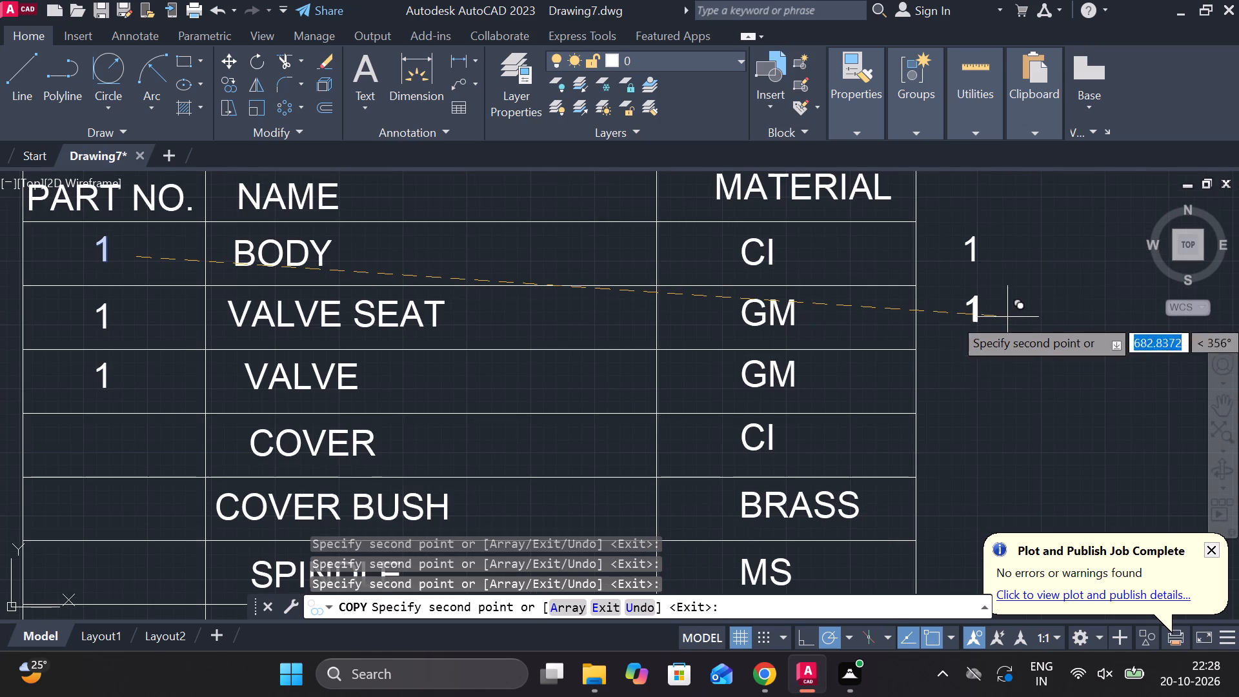
pyautogui.click(1006, 380)
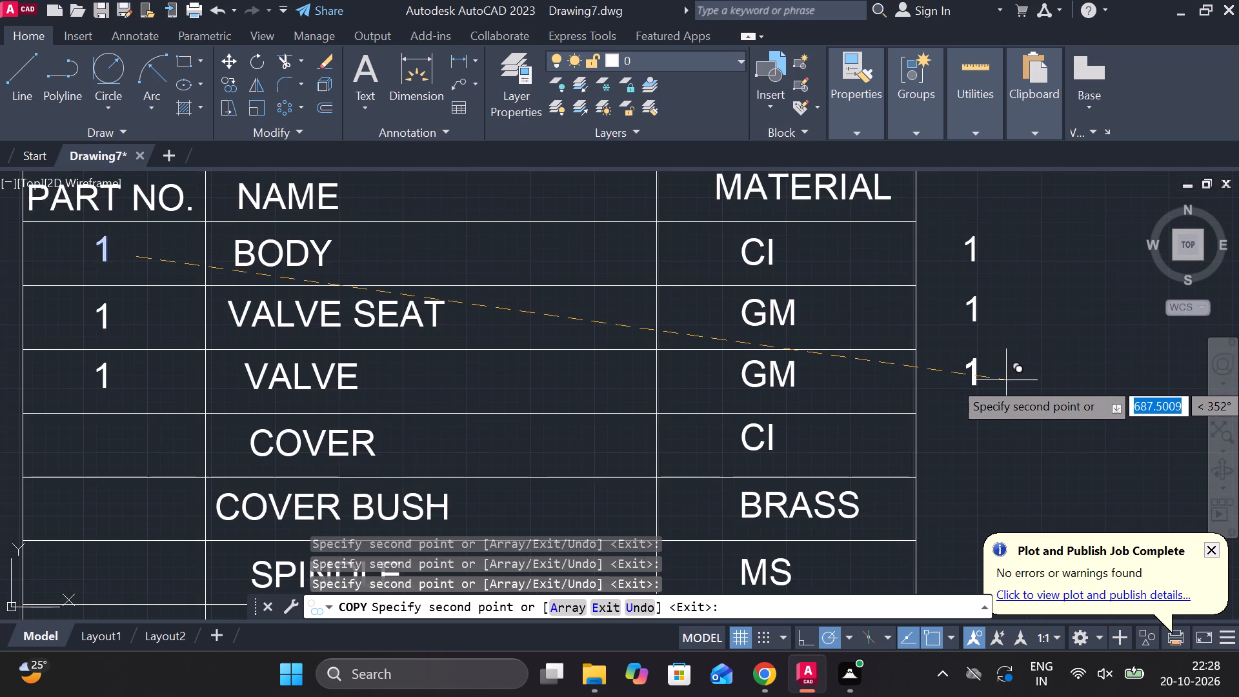
pyautogui.click(1007, 440)
pyautogui.moveTo(1032, 445); pyautogui.dragTo(980, 352, button='middle')
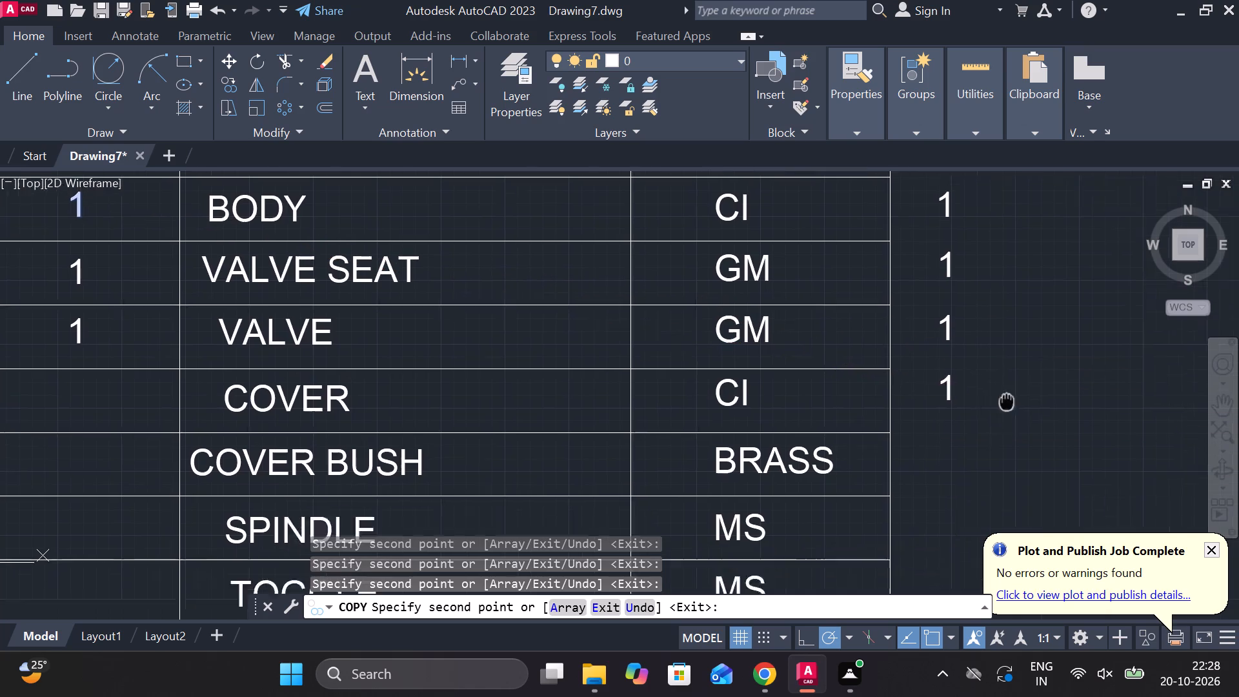
pyautogui.moveTo(980, 352); pyautogui.dragTo(978, 347, button='middle')
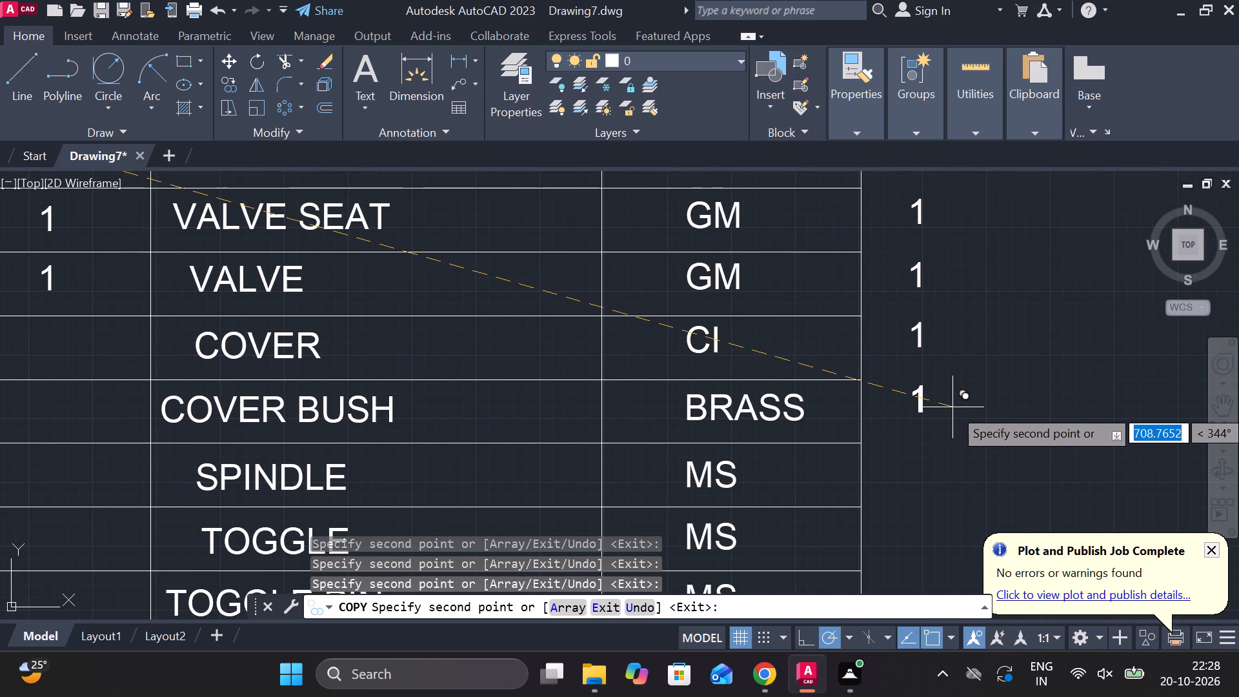
pyautogui.click(952, 412)
pyautogui.moveTo(958, 446); pyautogui.dragTo(896, 376, button='middle')
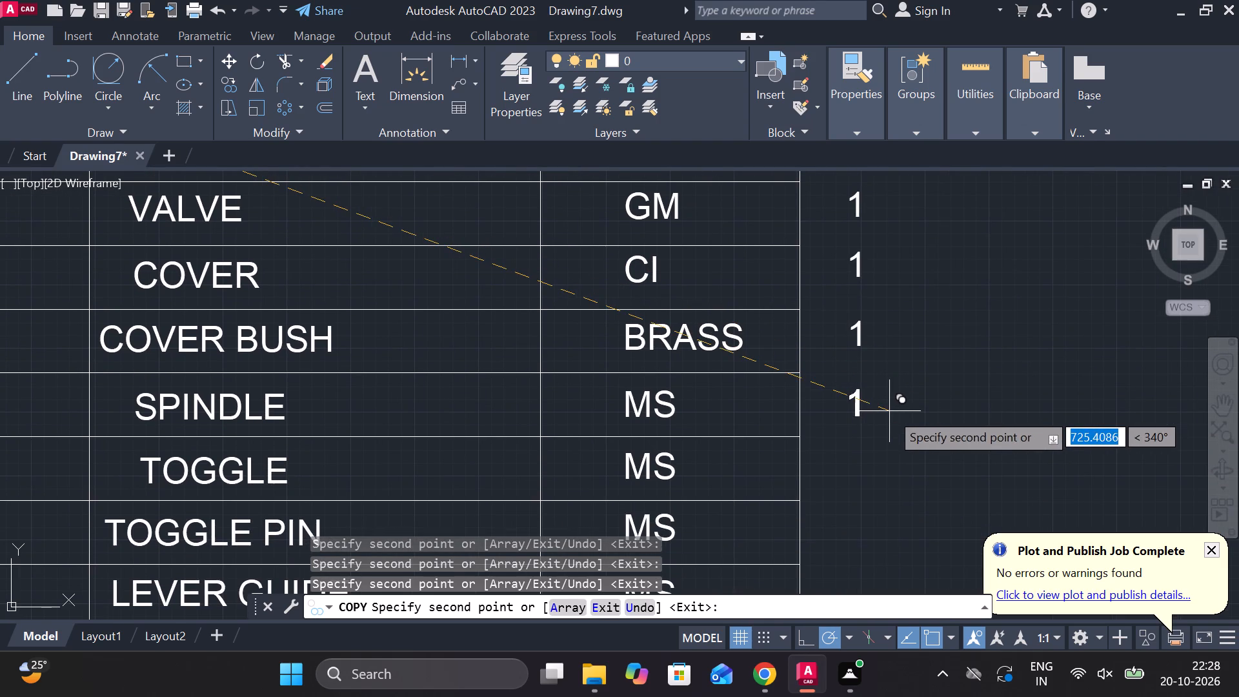
pyautogui.click(892, 411)
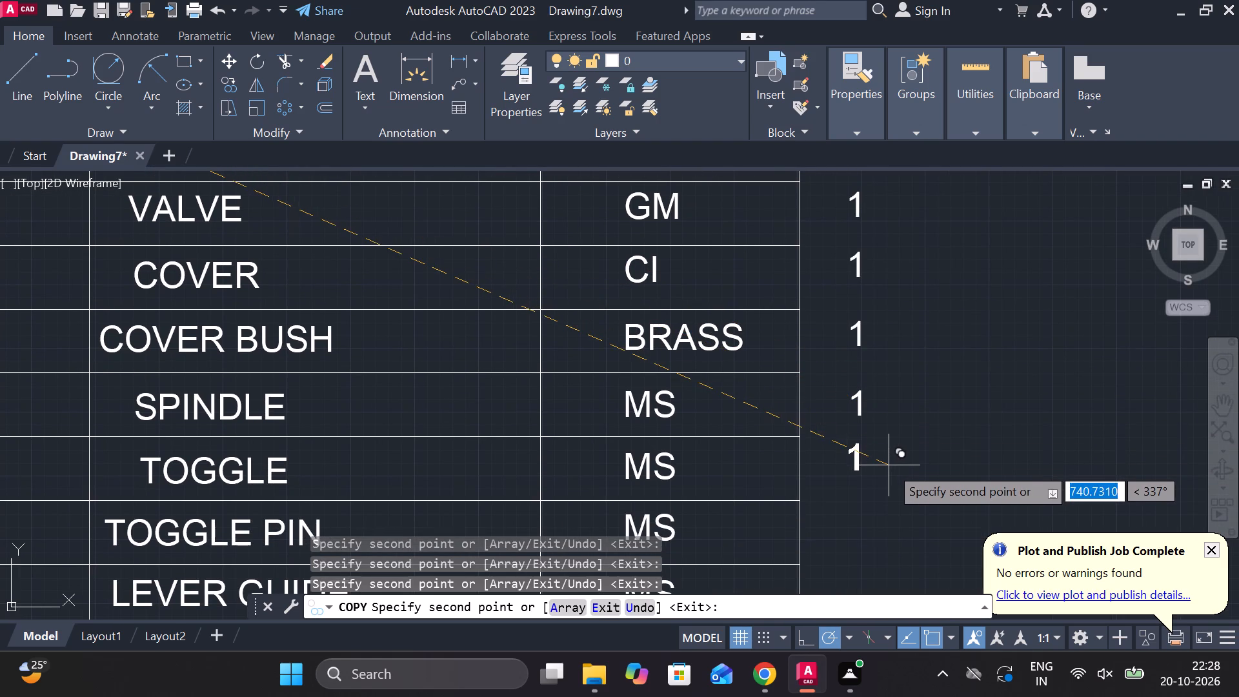
pyautogui.click(892, 472)
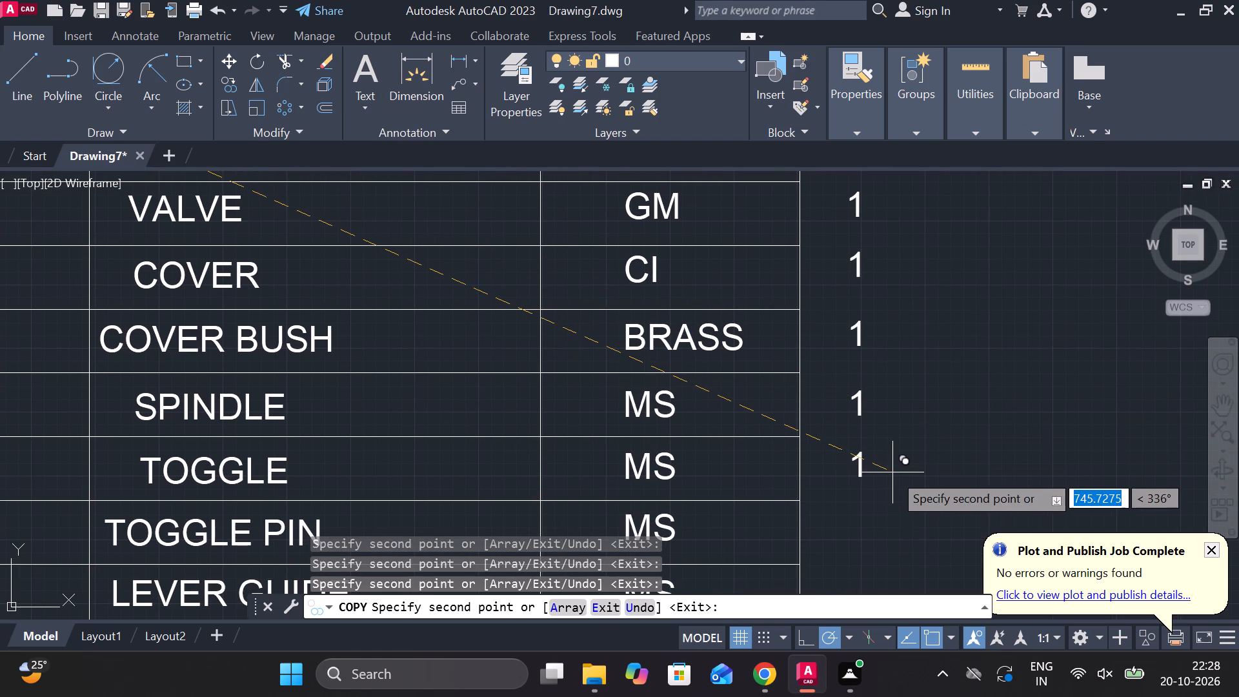
# Continue the copies of 1 beyond the MATERIAL column, one per row from TOGGLE PIN through STUD WITH NUT M20.
pyautogui.moveTo(899, 477); pyautogui.dragTo(877, 391, button='middle')
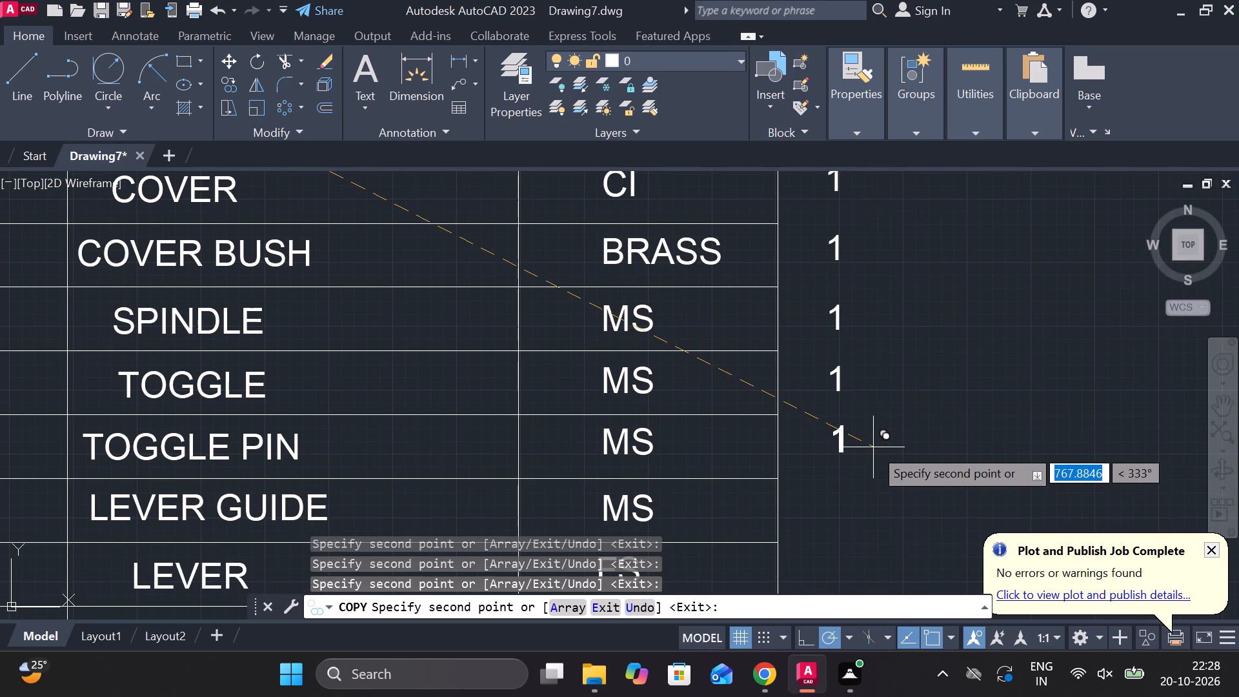
pyautogui.click(872, 448)
pyautogui.moveTo(893, 474); pyautogui.dragTo(863, 350, button='middle')
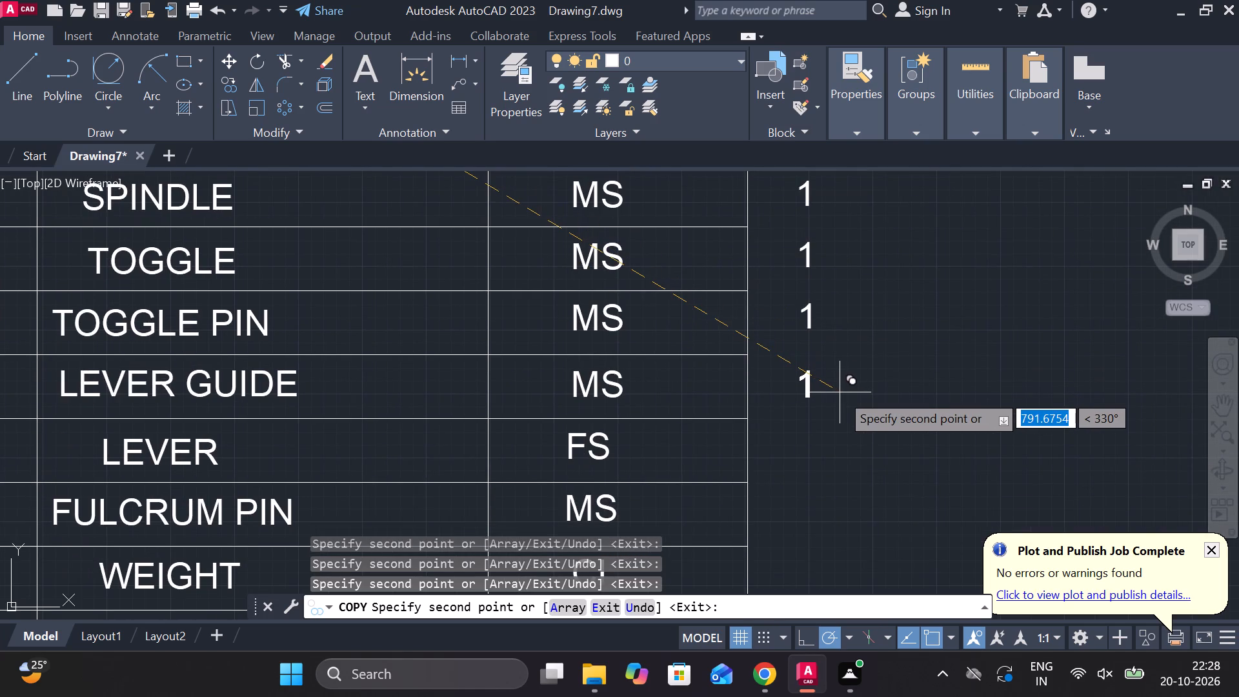
pyautogui.click(840, 392)
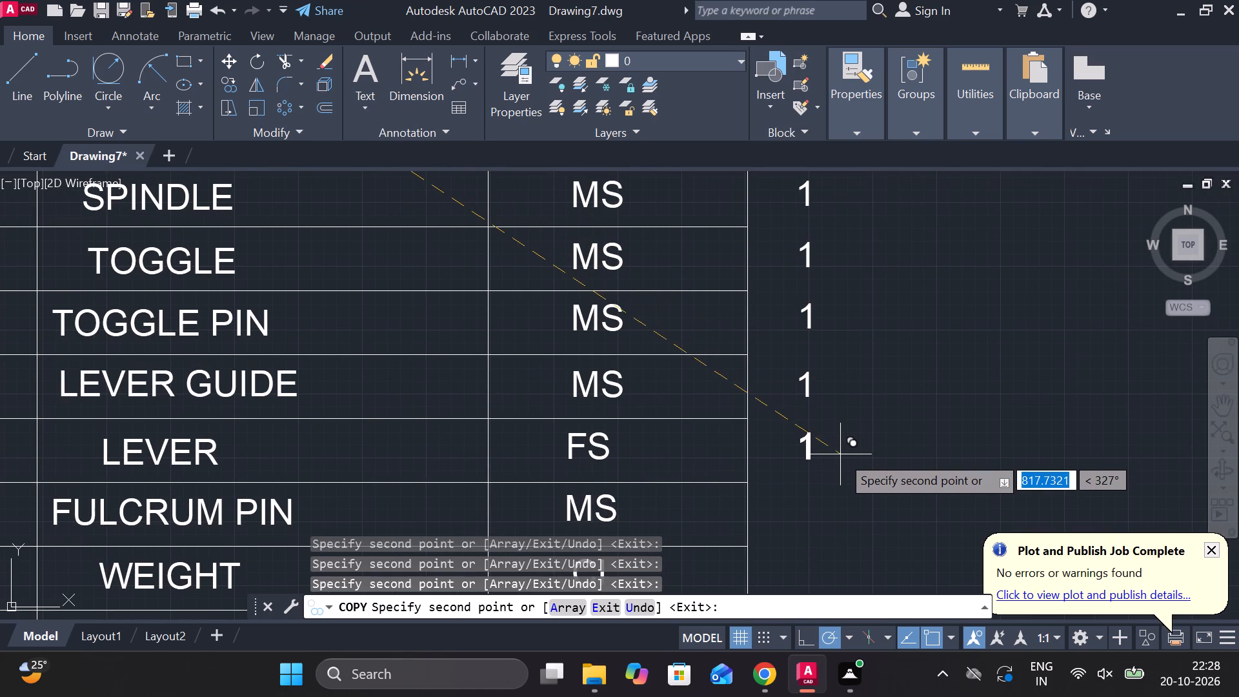
pyautogui.click(840, 452)
pyautogui.moveTo(861, 469); pyautogui.dragTo(845, 338, button='middle')
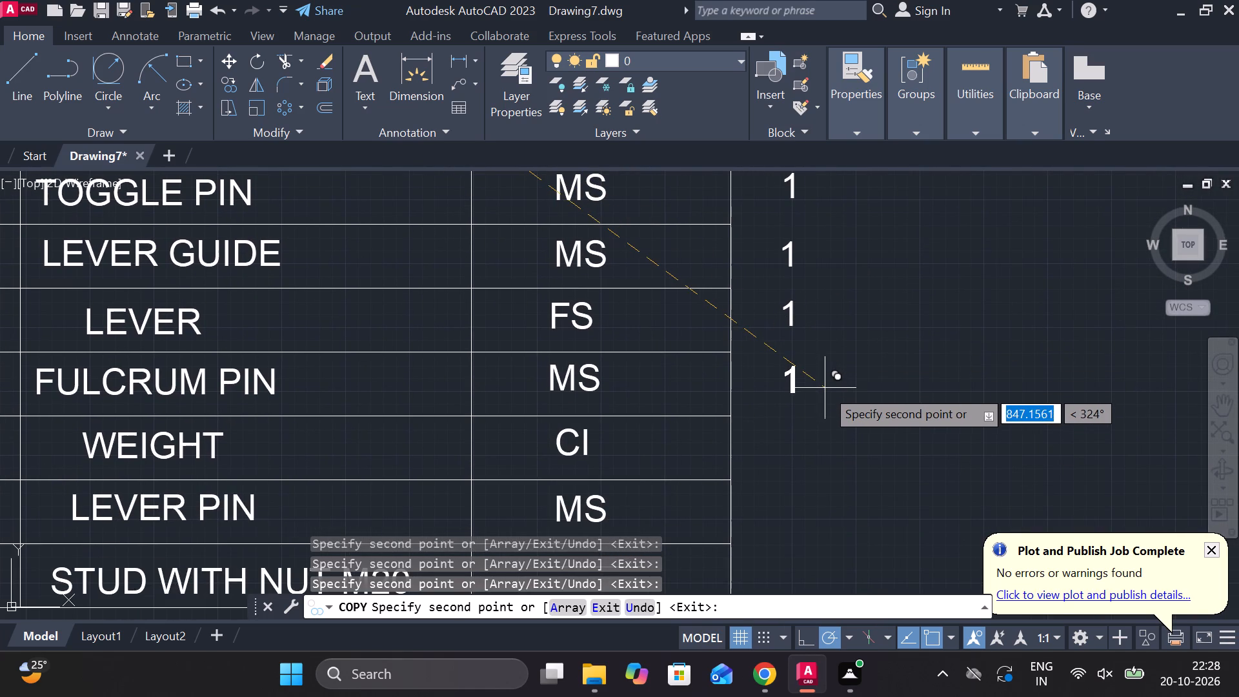
pyautogui.click(825, 388)
pyautogui.click(820, 451)
pyautogui.moveTo(843, 450); pyautogui.dragTo(839, 318, button='middle')
pyautogui.click(824, 381)
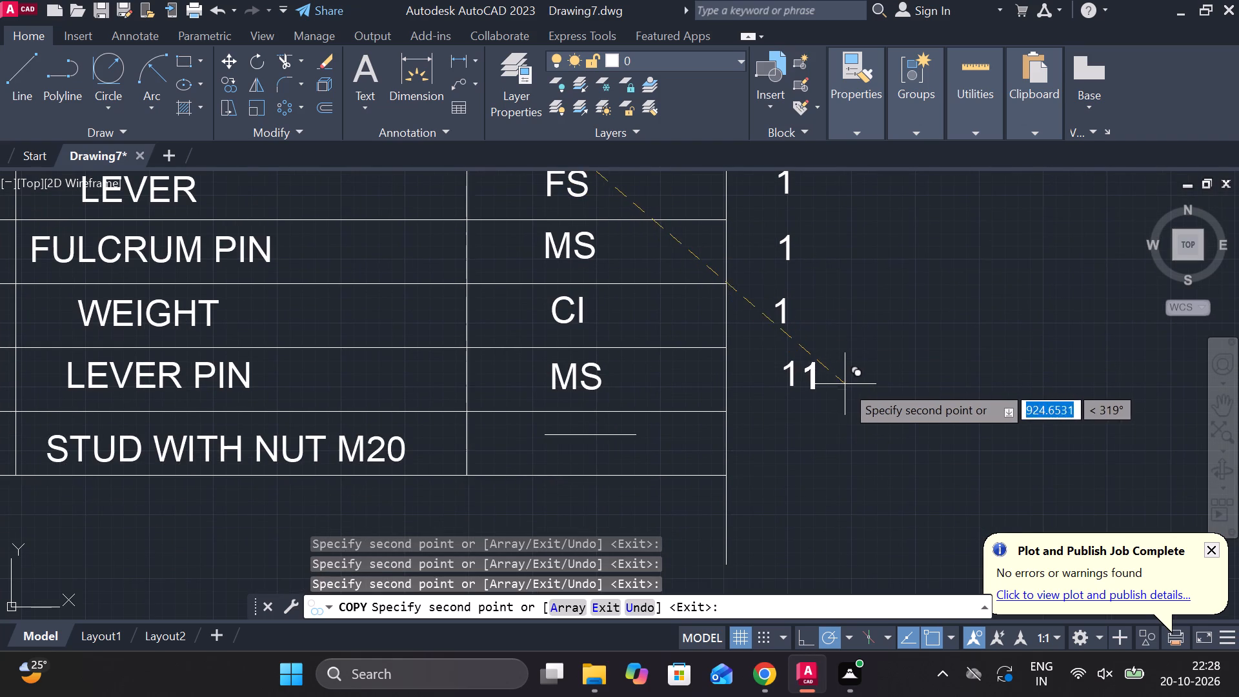
pyautogui.click(821, 445)
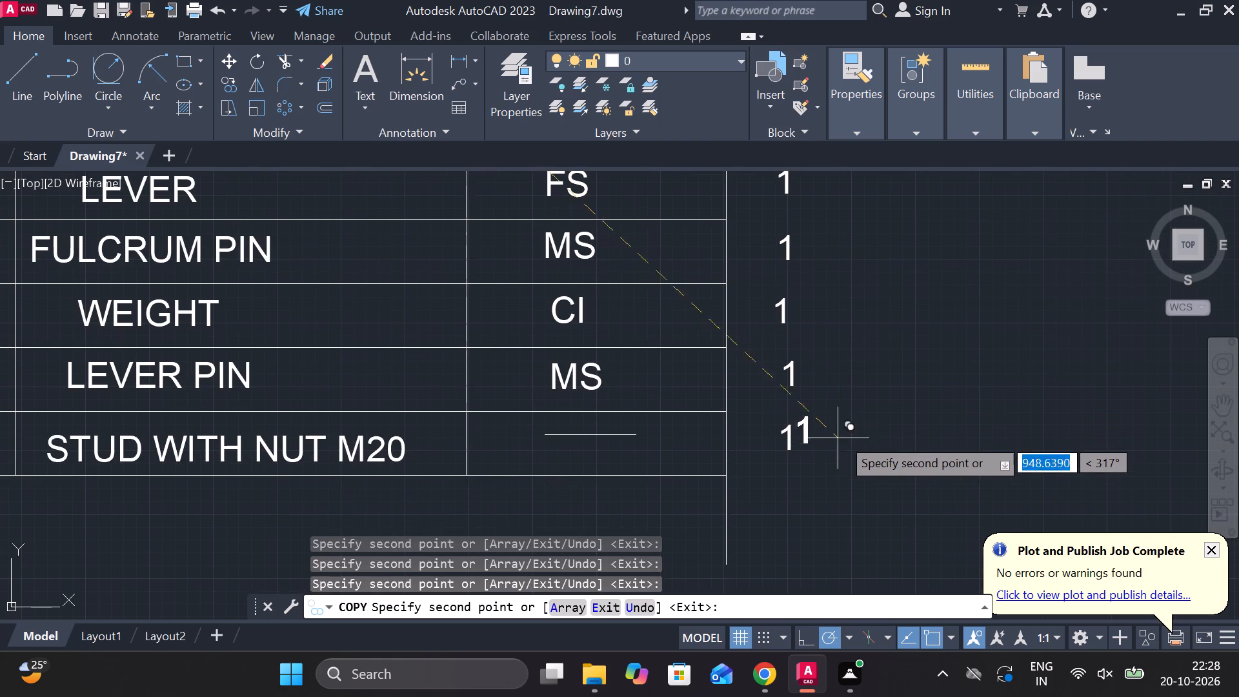
# Place copies of the 1 in the PART NO. cells of the COVER, COVER BUSH, SPINDLE, TOGGLE and TOGGLE PIN rows.
pyautogui.scroll(-2, 861, 407)
pyautogui.moveTo(574, 275); pyautogui.dragTo(674, 340, button='middle')
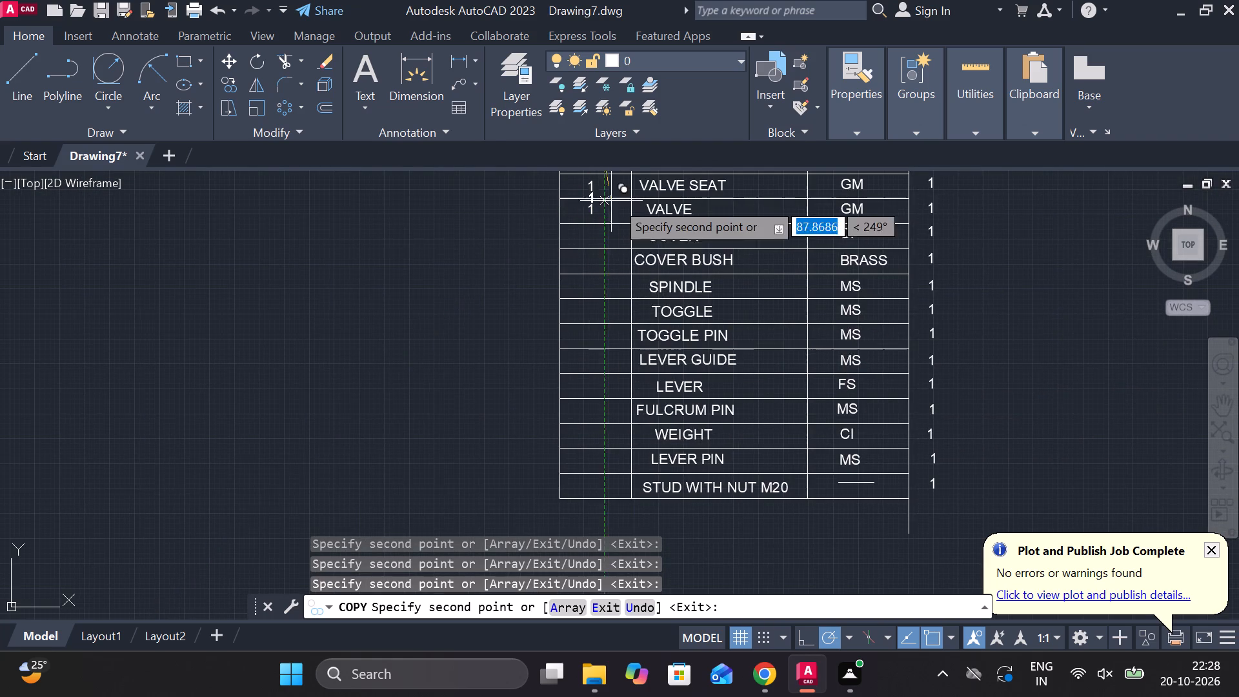
pyautogui.scroll(2, 619, 205)
pyautogui.click(578, 295)
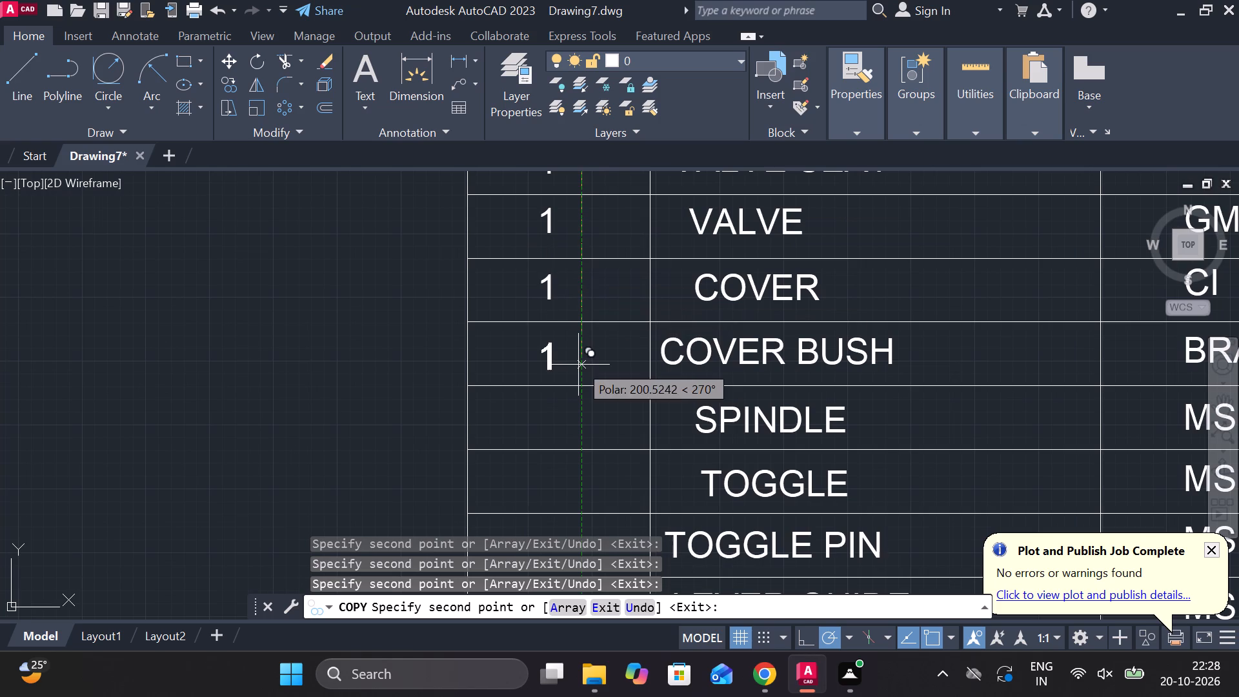
pyautogui.click(578, 366)
pyautogui.hotkey('ctrl', 'z')
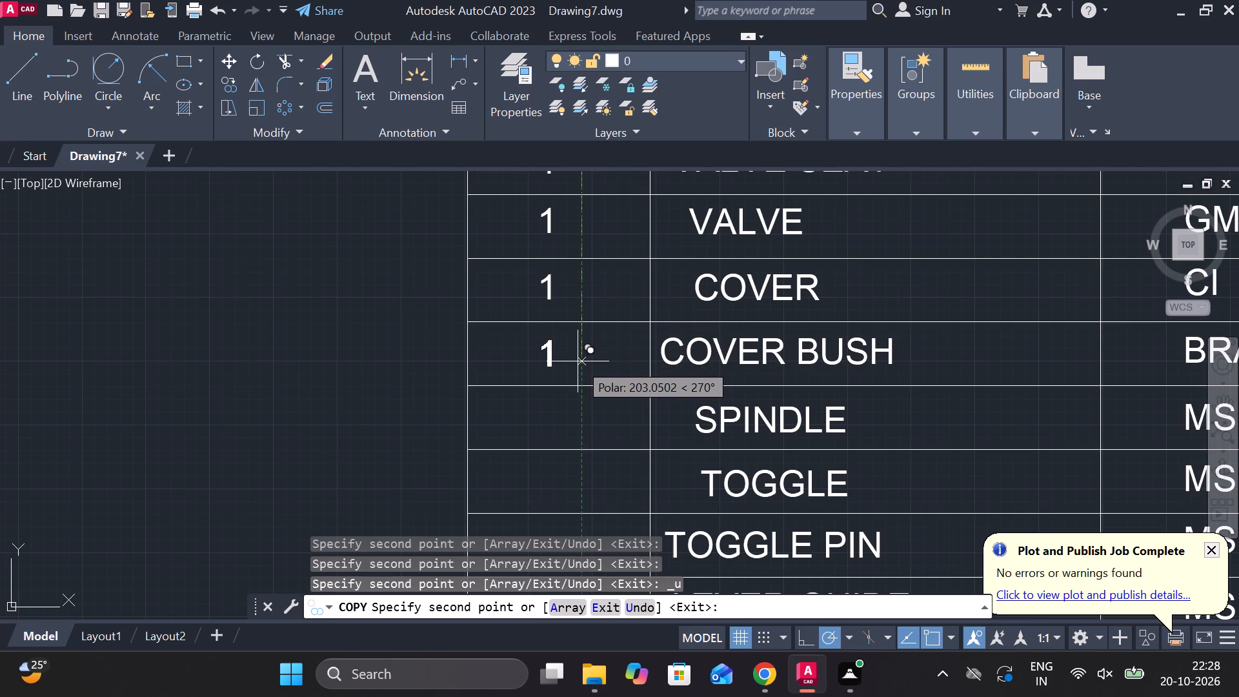
pyautogui.click(578, 358)
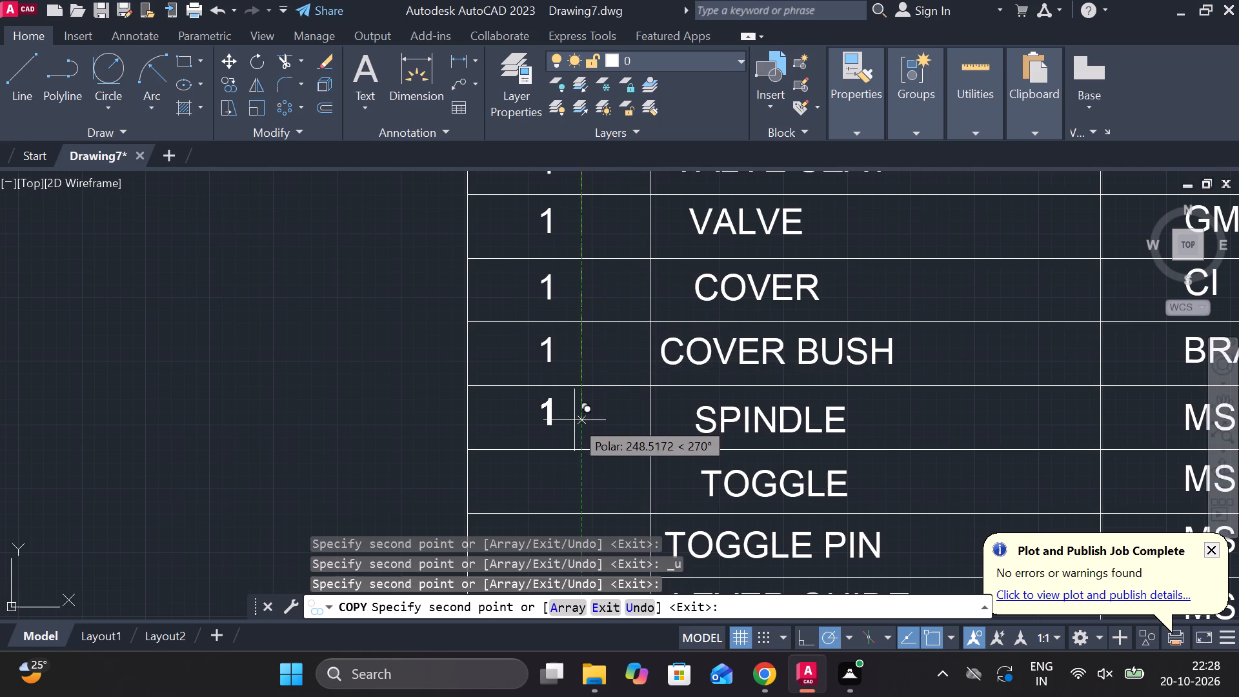
pyautogui.click(574, 420)
pyautogui.moveTo(572, 407); pyautogui.dragTo(600, 268, button='middle')
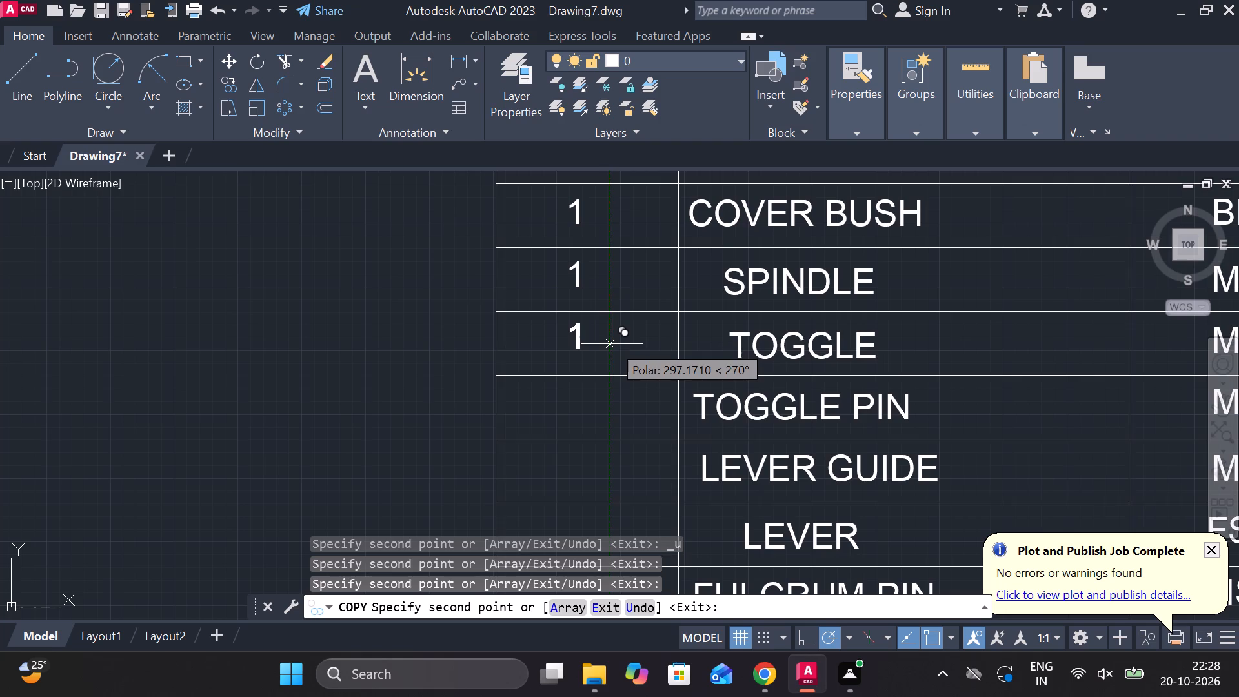
pyautogui.click(612, 344)
pyautogui.click(615, 409)
# Place copies of the 1 in the PART NO. cells from LEVER GUIDE through STUD WITH NUT M20 and finish copying.
pyautogui.moveTo(618, 394); pyautogui.dragTo(632, 282, button='middle')
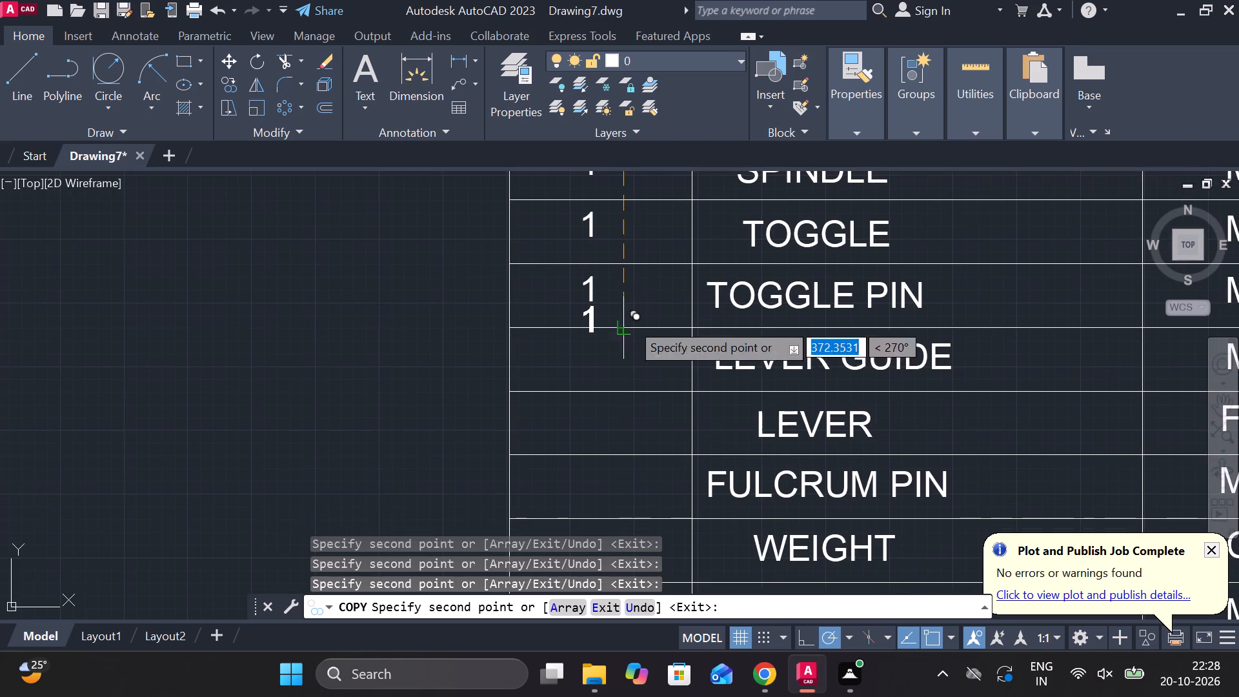
pyautogui.click(627, 363)
pyautogui.moveTo(634, 360); pyautogui.dragTo(632, 280, button='middle')
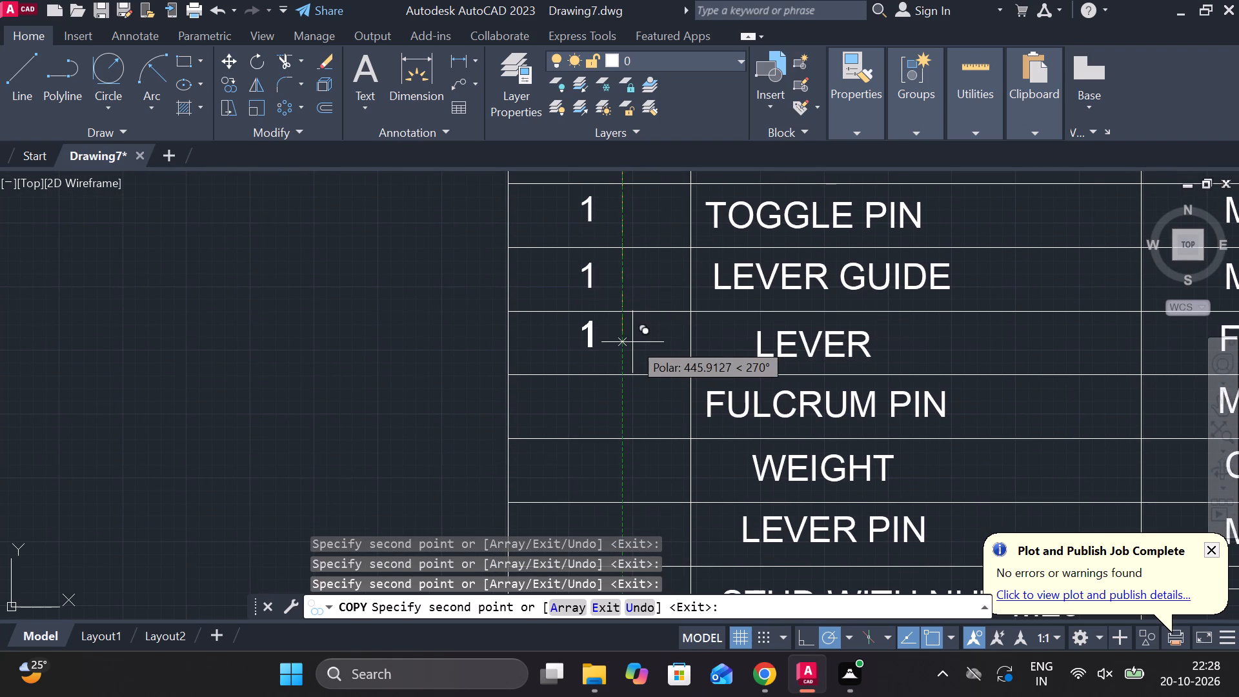
pyautogui.click(632, 345)
pyautogui.moveTo(635, 340); pyautogui.dragTo(640, 244, button='middle')
pyautogui.click(640, 316)
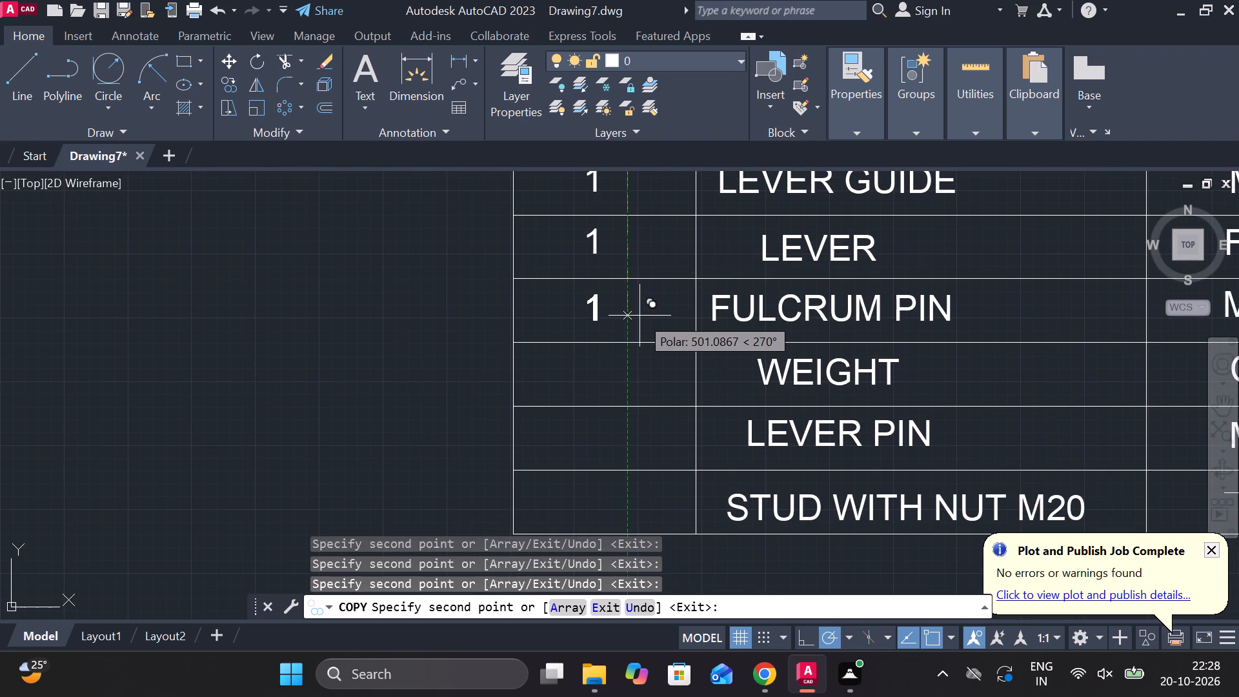
pyautogui.click(626, 379)
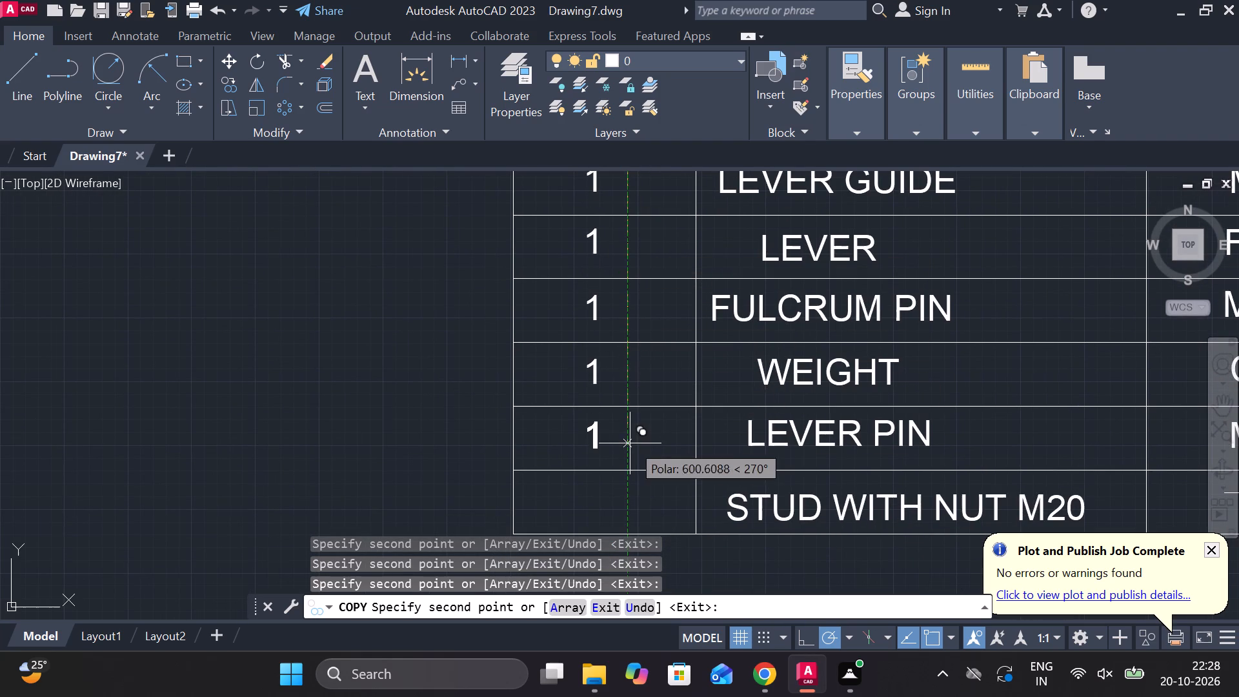
pyautogui.click(629, 444)
pyautogui.moveTo(624, 441); pyautogui.dragTo(619, 328, button='middle')
pyautogui.click(630, 394)
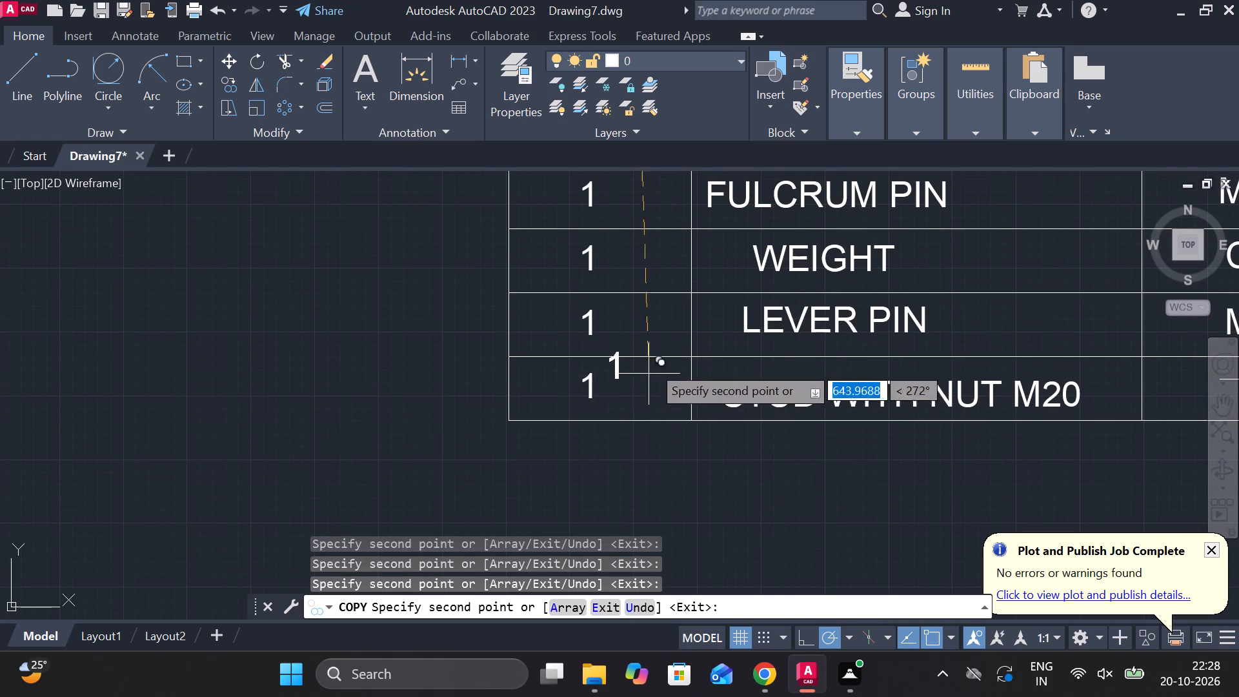
pyautogui.scroll(-2, 659, 348)
pyautogui.press('Escape')
pyautogui.moveTo(660, 201); pyautogui.dragTo(640, 299, button='middle')
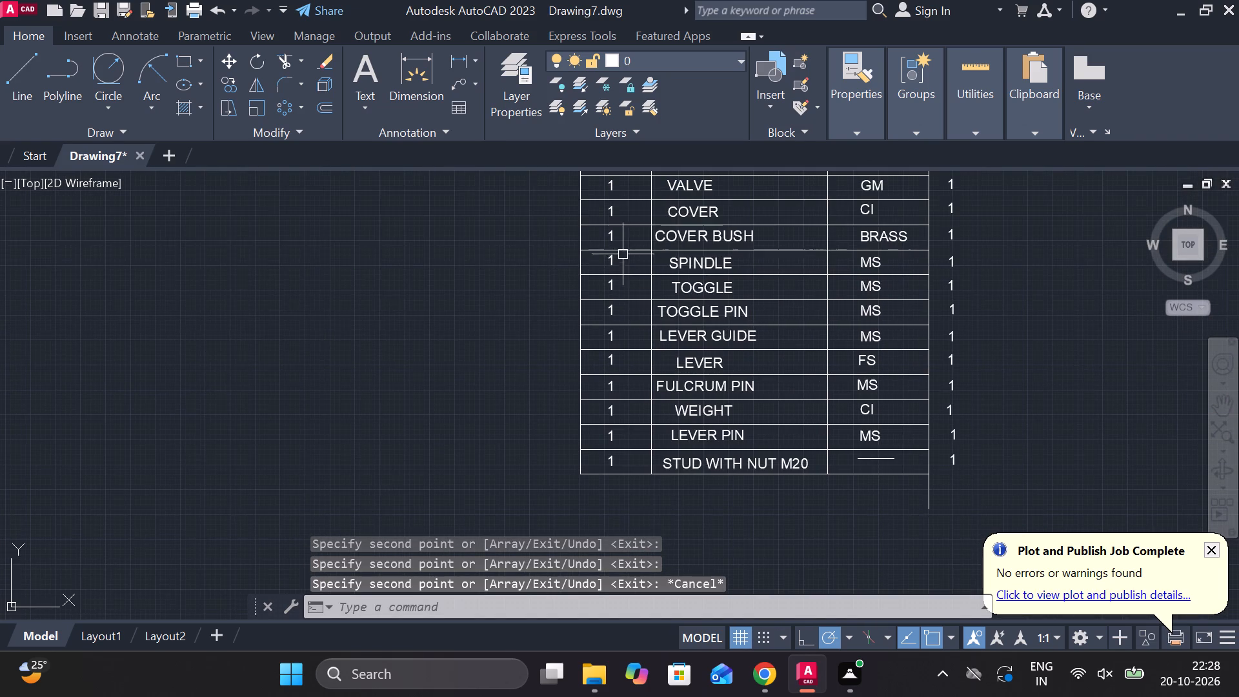
pyautogui.moveTo(624, 252); pyautogui.dragTo(496, 329, button='middle')
pyautogui.moveTo(847, 327); pyautogui.dragTo(623, 379, button='middle')
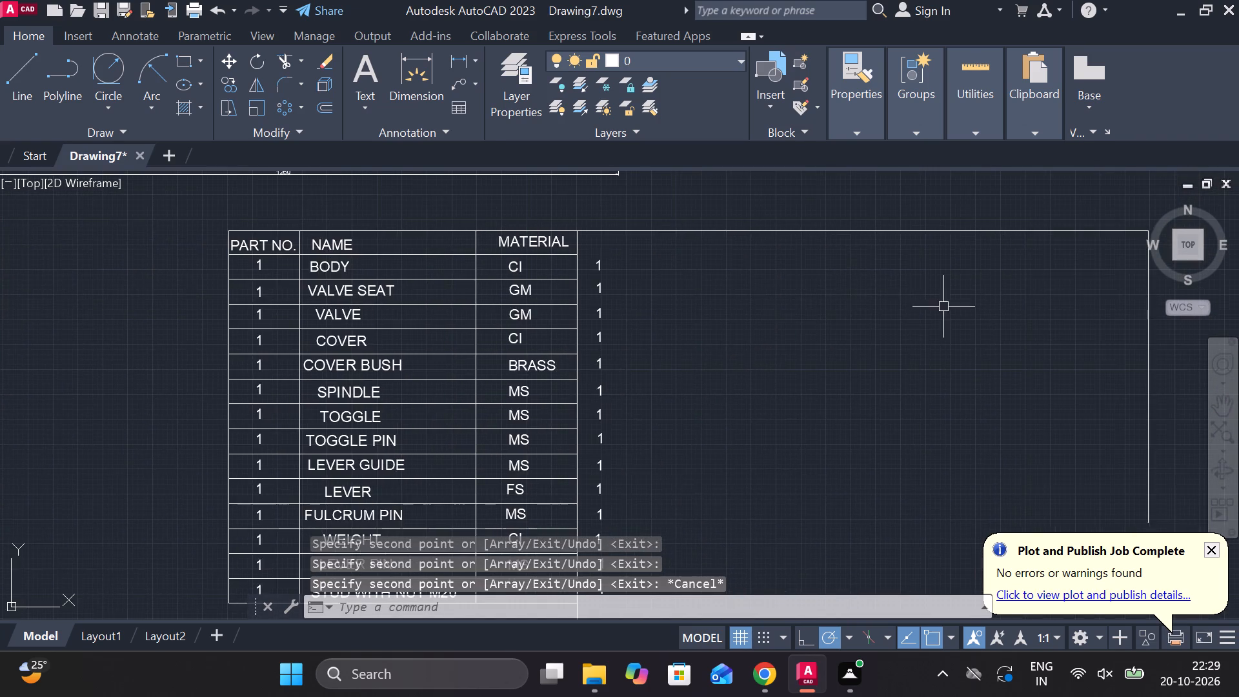
# Erase the long vertical line at the far end of the table's extended top border.
pyautogui.scroll(-1, 943, 307)
pyautogui.moveTo(1092, 450); pyautogui.dragTo(1056, 370)
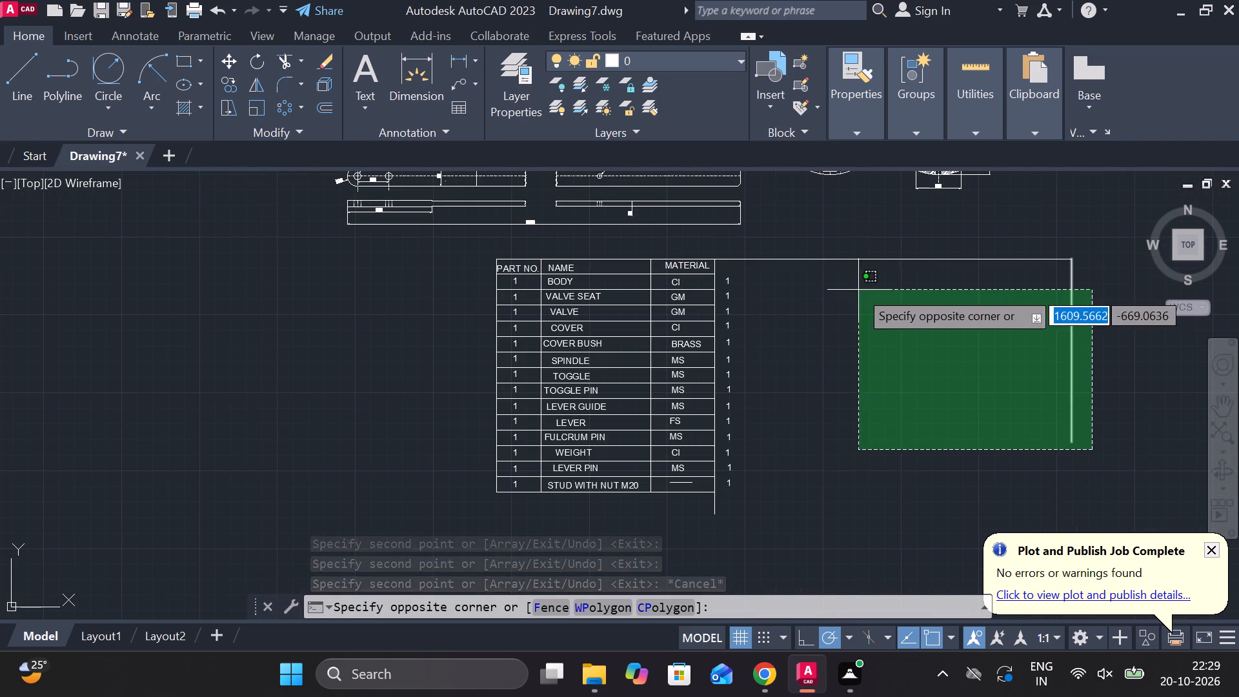
pyautogui.click(956, 288)
pyautogui.write('E')
pyautogui.press('space')
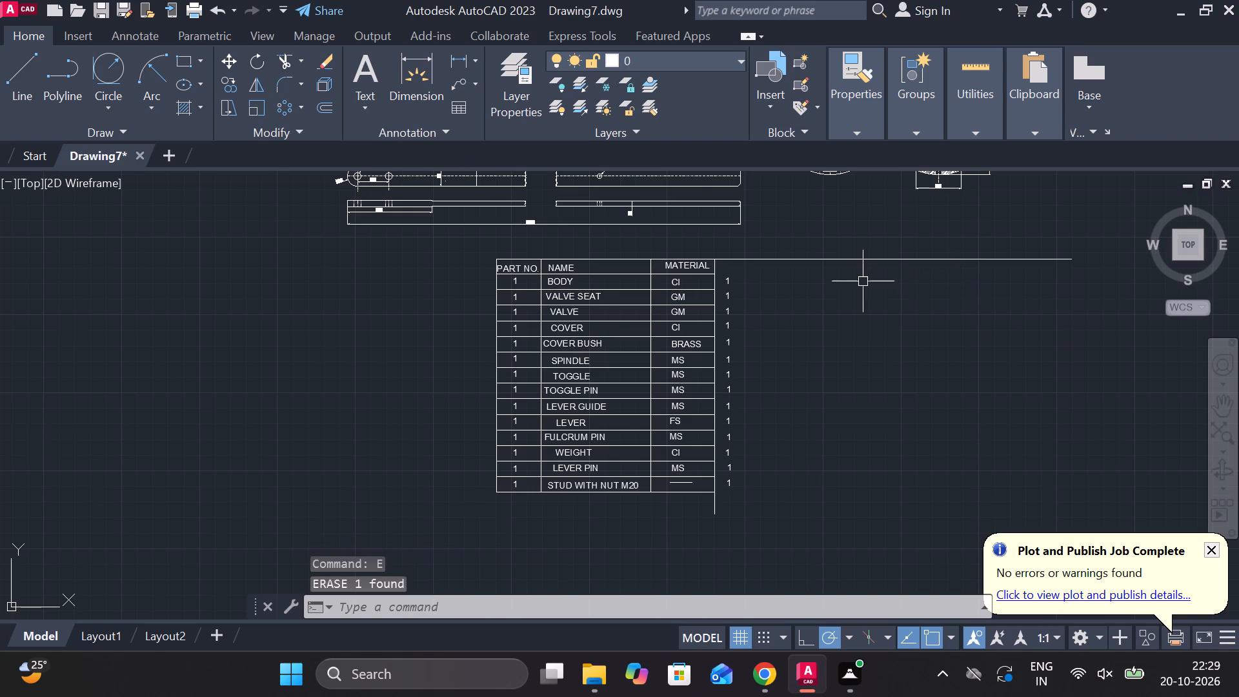
# Draw a vertical line from the top border, just beyond the column of 1s, down past the STUD WITH NUT M20 row.
pyautogui.press('l')
pyautogui.press('Return')
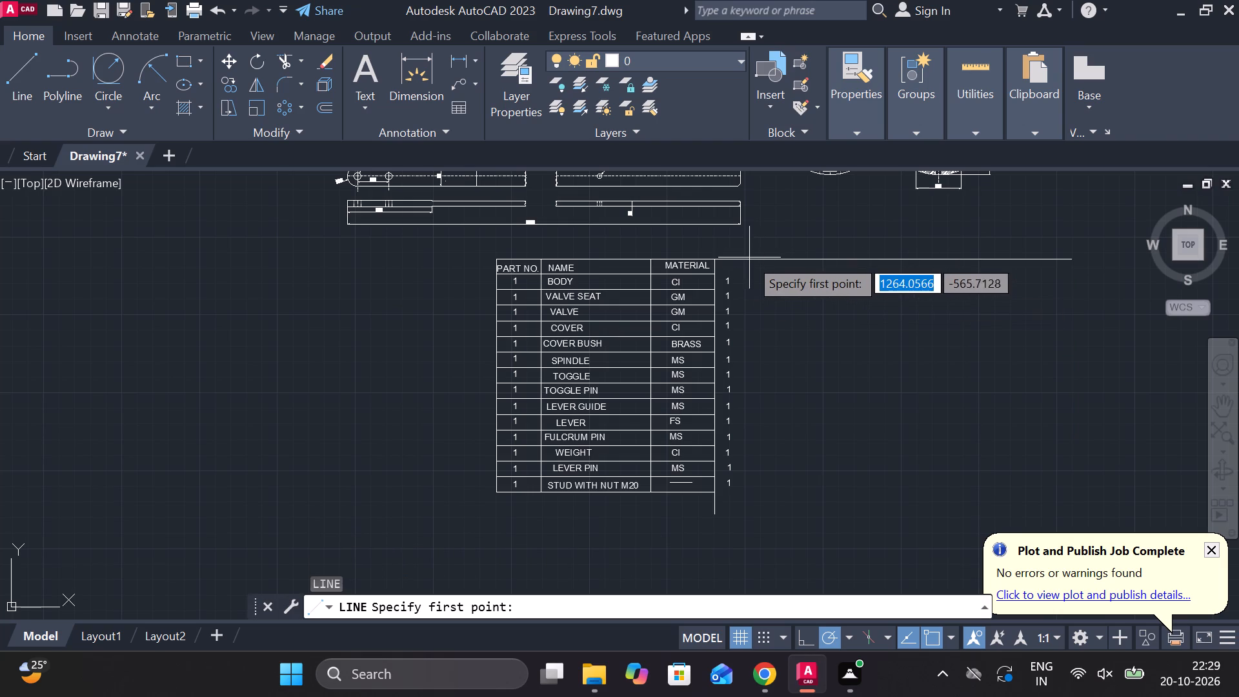
pyautogui.scroll(2, 754, 261)
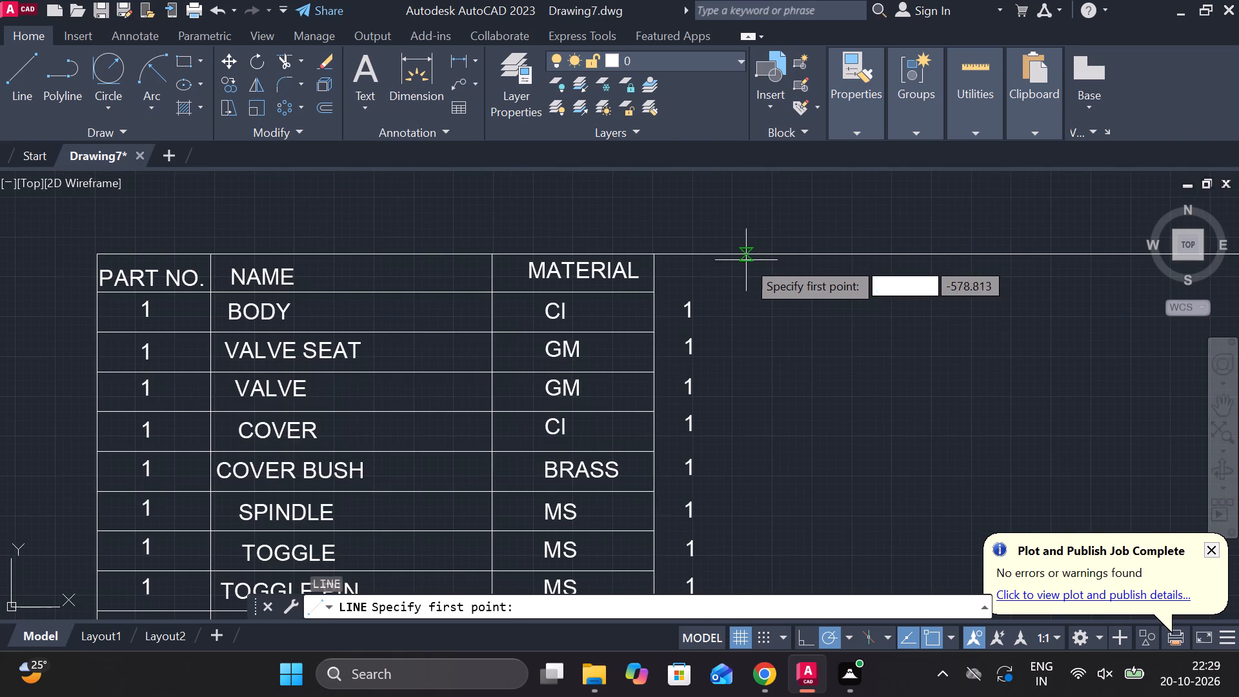
pyautogui.click(729, 261)
pyautogui.moveTo(741, 387); pyautogui.dragTo(741, 221, button='middle')
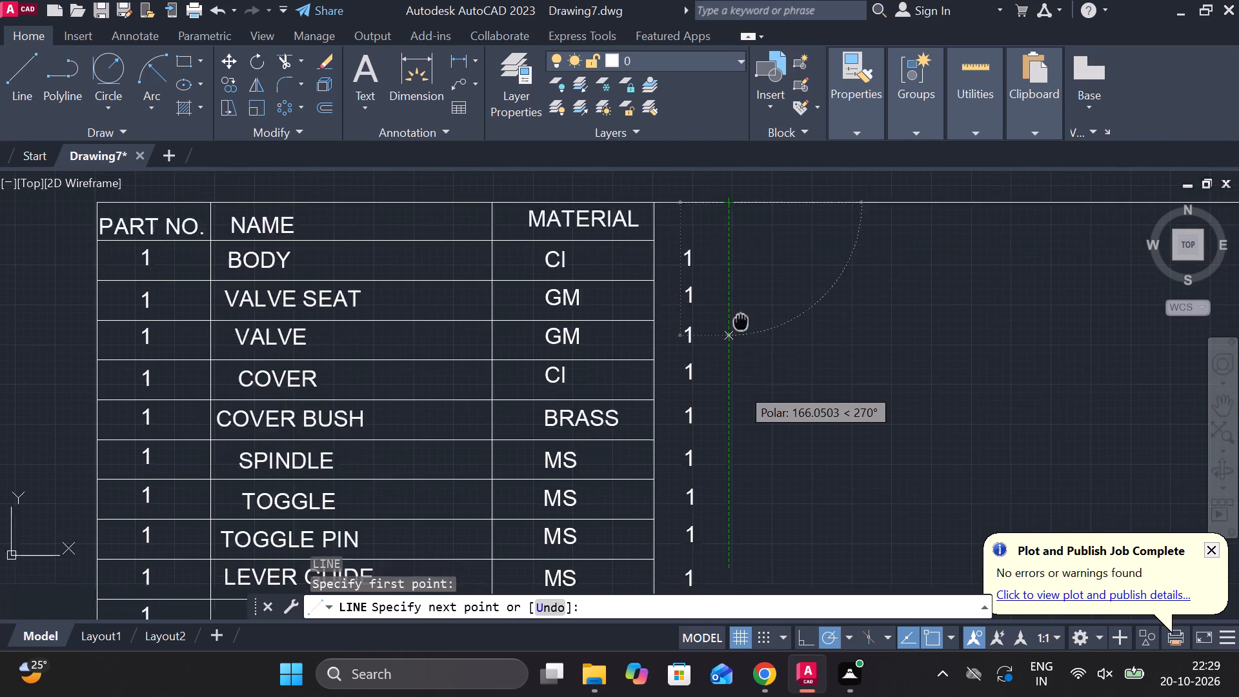
pyautogui.moveTo(741, 221); pyautogui.dragTo(741, 201, button='middle')
pyautogui.scroll(-2, 760, 331)
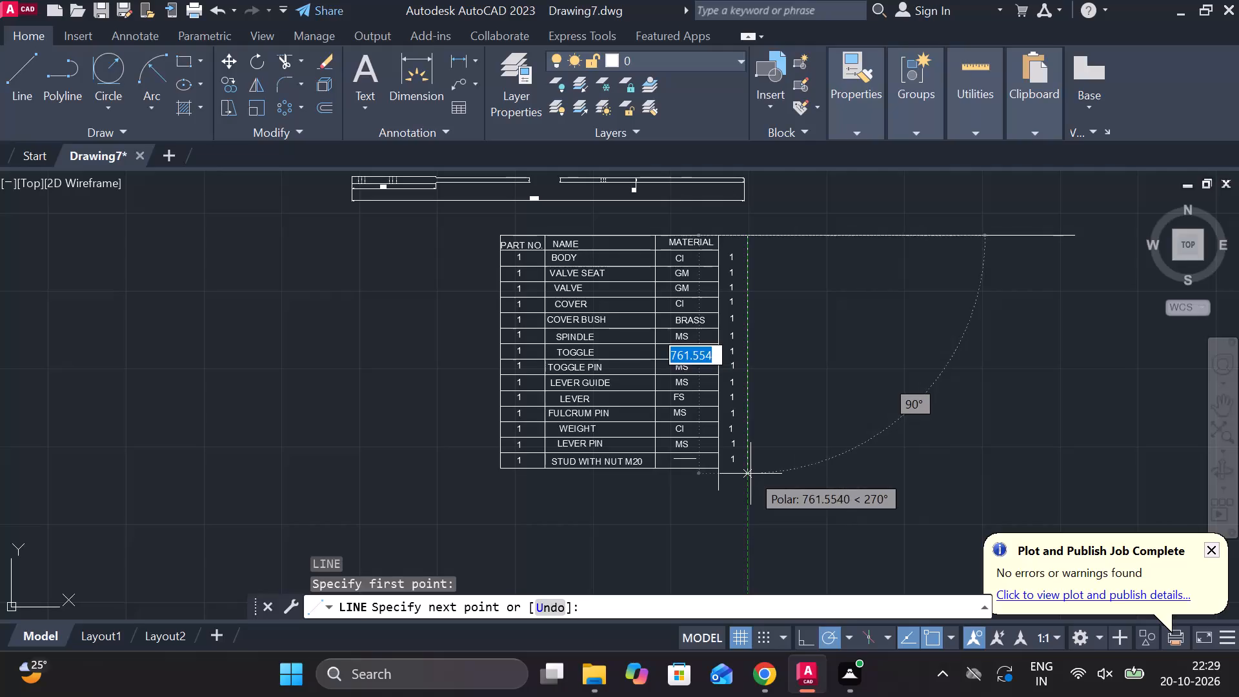
pyautogui.click(750, 477)
pyautogui.press('Escape')
# Extend the table's horizontal row lines from the MATERIAL column to the new vertical line.
pyautogui.scroll(1, 797, 454)
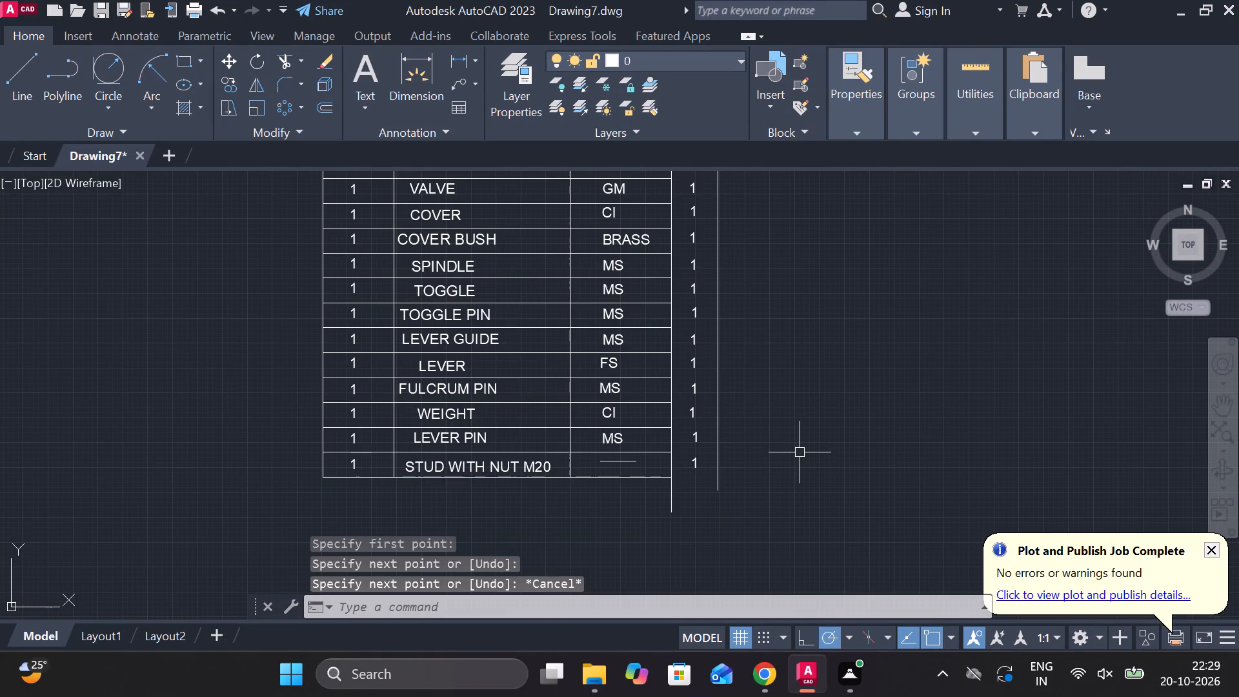
pyautogui.write('EX')
pyautogui.press('space')
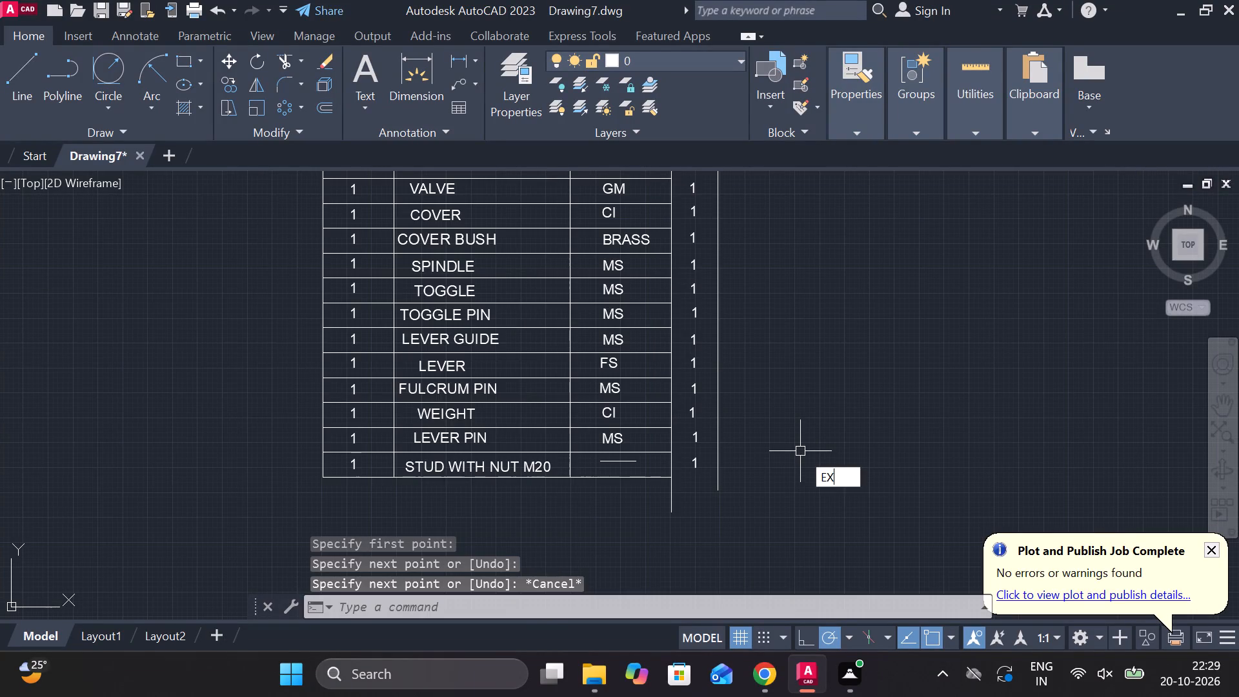
pyautogui.click(658, 481)
pyautogui.moveTo(665, 494); pyautogui.dragTo(665, 340)
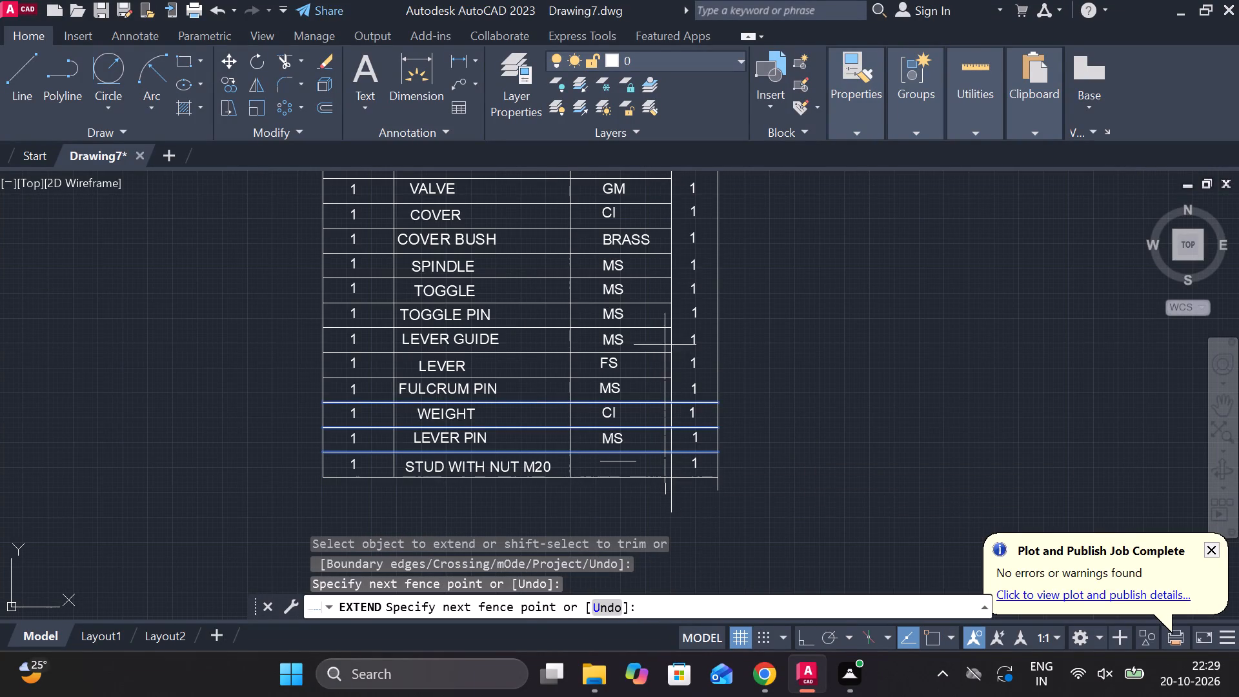
pyautogui.moveTo(665, 340); pyautogui.dragTo(655, 174)
pyautogui.moveTo(650, 245); pyautogui.dragTo(651, 334, button='middle')
pyautogui.moveTo(658, 280); pyautogui.dragTo(658, 231)
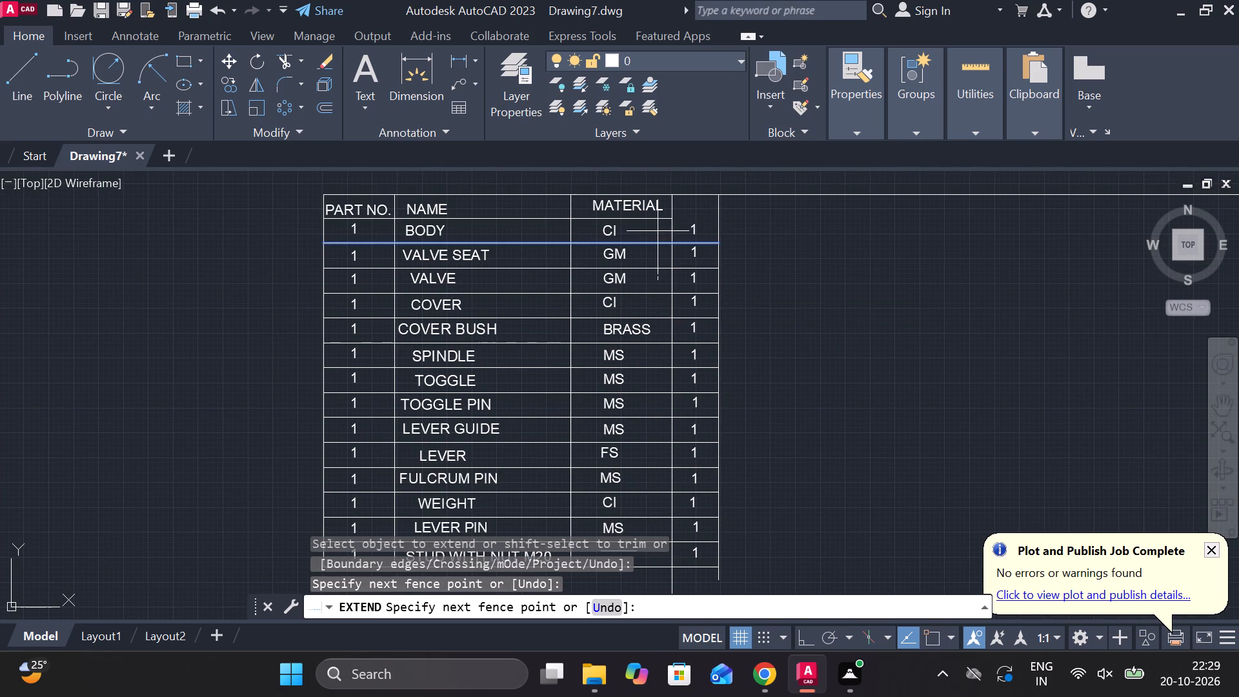
pyautogui.moveTo(658, 231); pyautogui.dragTo(659, 214)
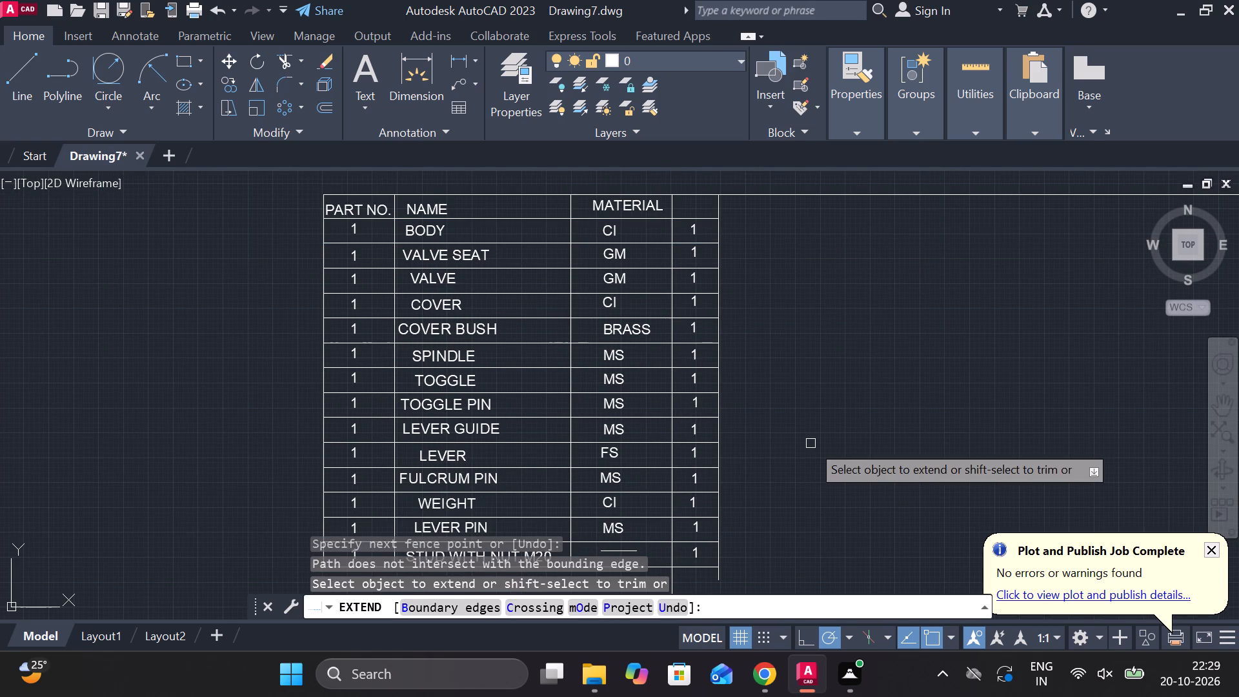
pyautogui.moveTo(811, 443); pyautogui.dragTo(804, 374, button='middle')
pyautogui.press('Escape')
# Trim the two vertical line ends below the table and the top border beyond the last column.
pyautogui.write('TR')
pyautogui.press('space')
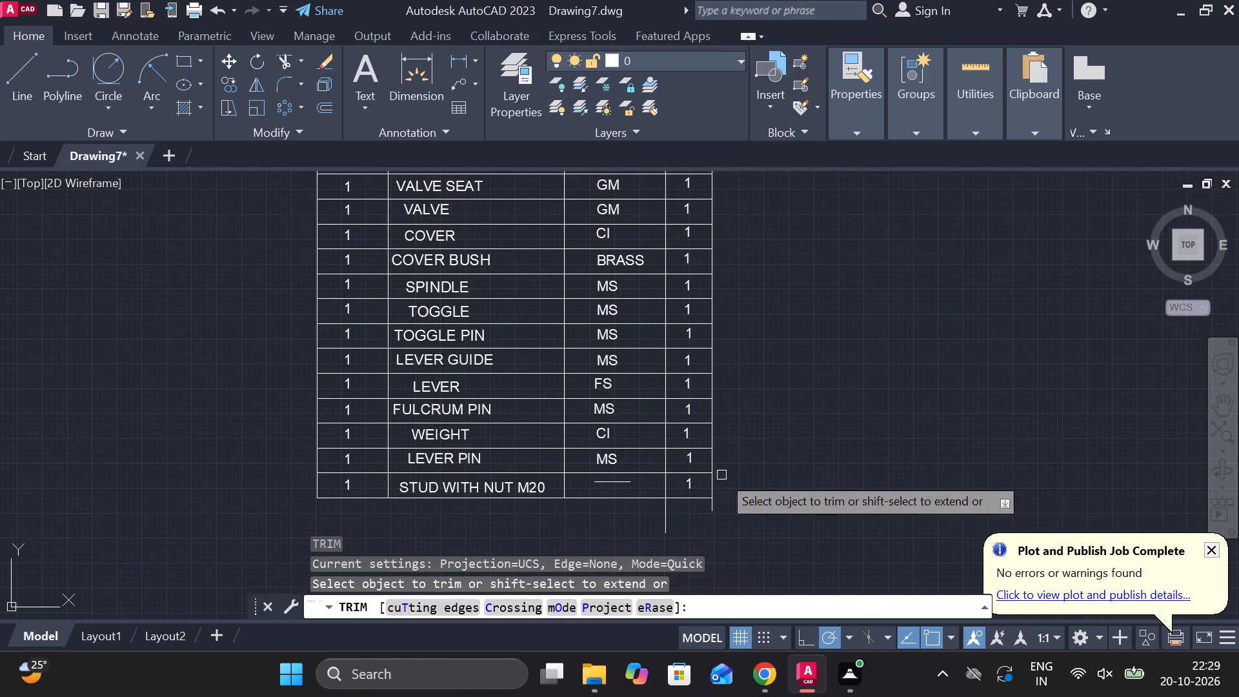
pyautogui.click(665, 525)
pyautogui.click(713, 510)
pyautogui.moveTo(797, 378); pyautogui.dragTo(795, 450, button='middle')
pyautogui.scroll(-1, 800, 435)
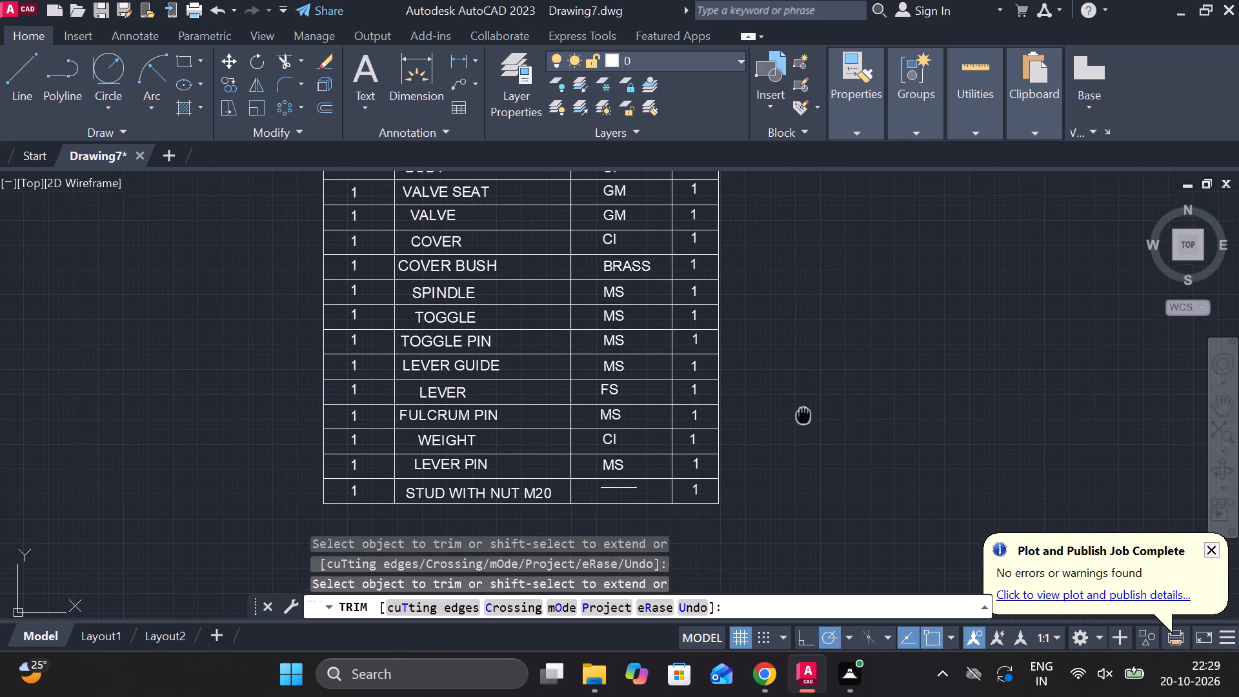
pyautogui.moveTo(795, 450); pyautogui.dragTo(794, 458, button='middle')
pyautogui.click(778, 298)
pyautogui.moveTo(811, 343); pyautogui.dragTo(981, 279, button='middle')
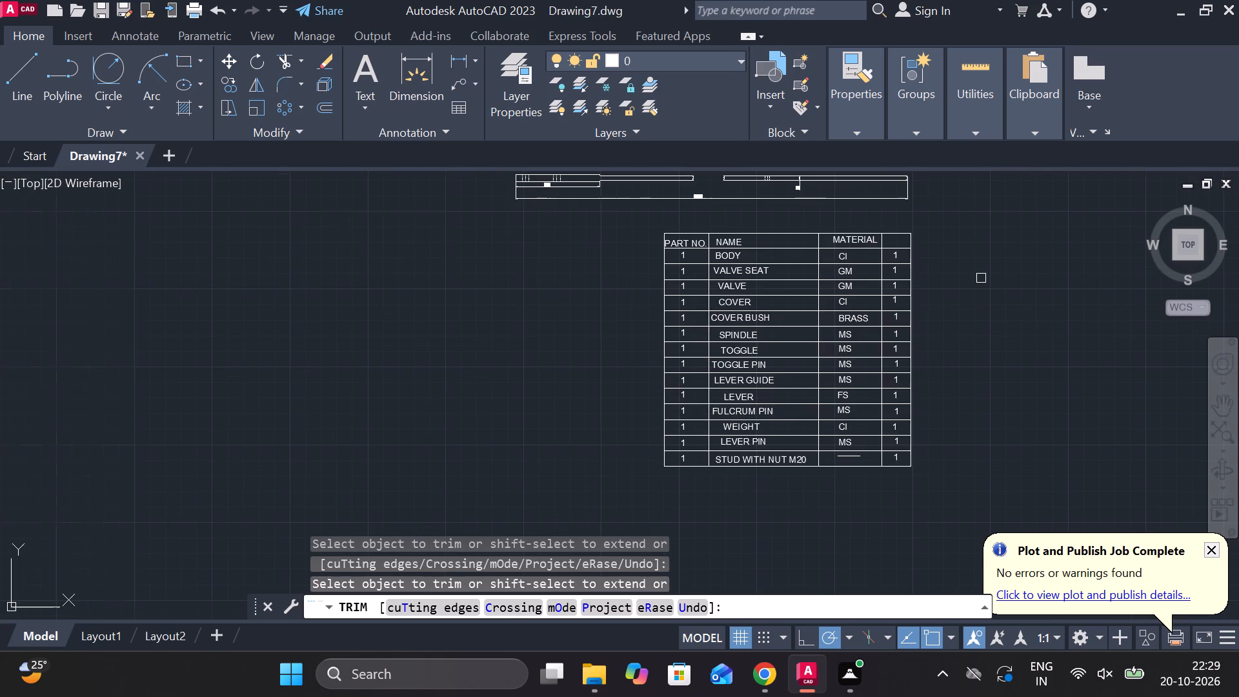
pyautogui.scroll(1, 616, 302)
pyautogui.moveTo(621, 302); pyautogui.dragTo(549, 386, button='middle')
pyautogui.press('Escape')
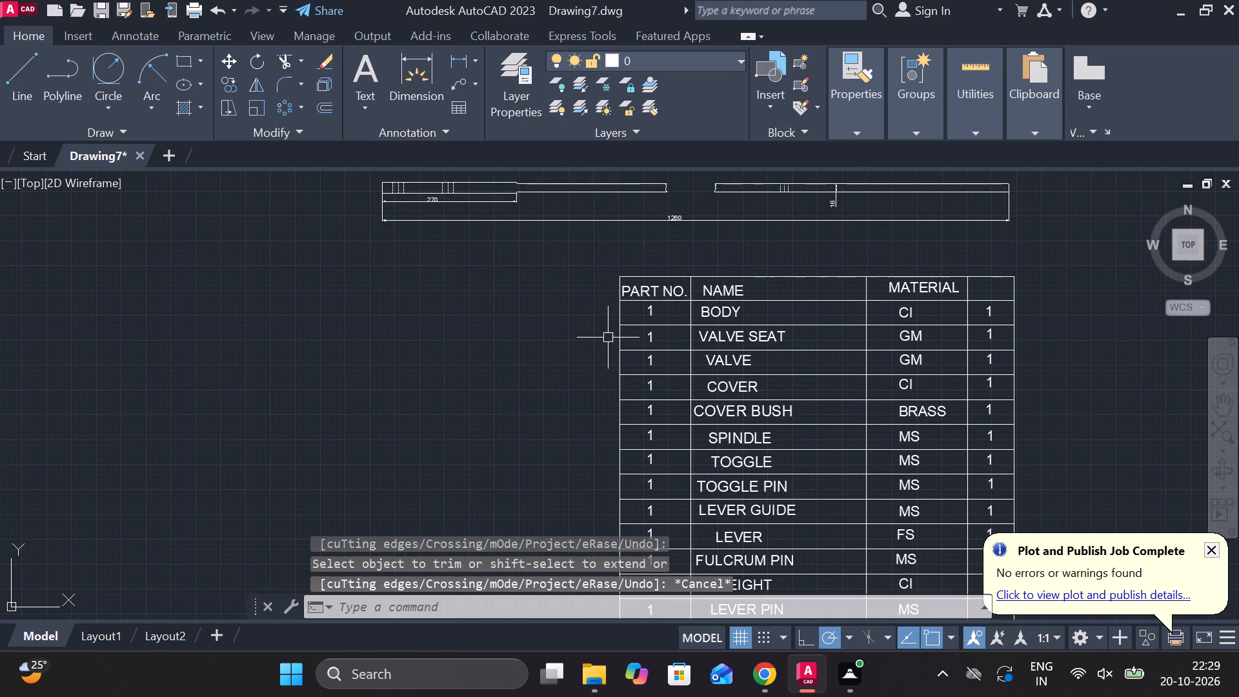
# Change the PART NO. entries to 2 for VALVE SEAT, 3 for VALVE and 4 for COVER.
pyautogui.scroll(2, 630, 340)
pyautogui.doubleClick(687, 340)
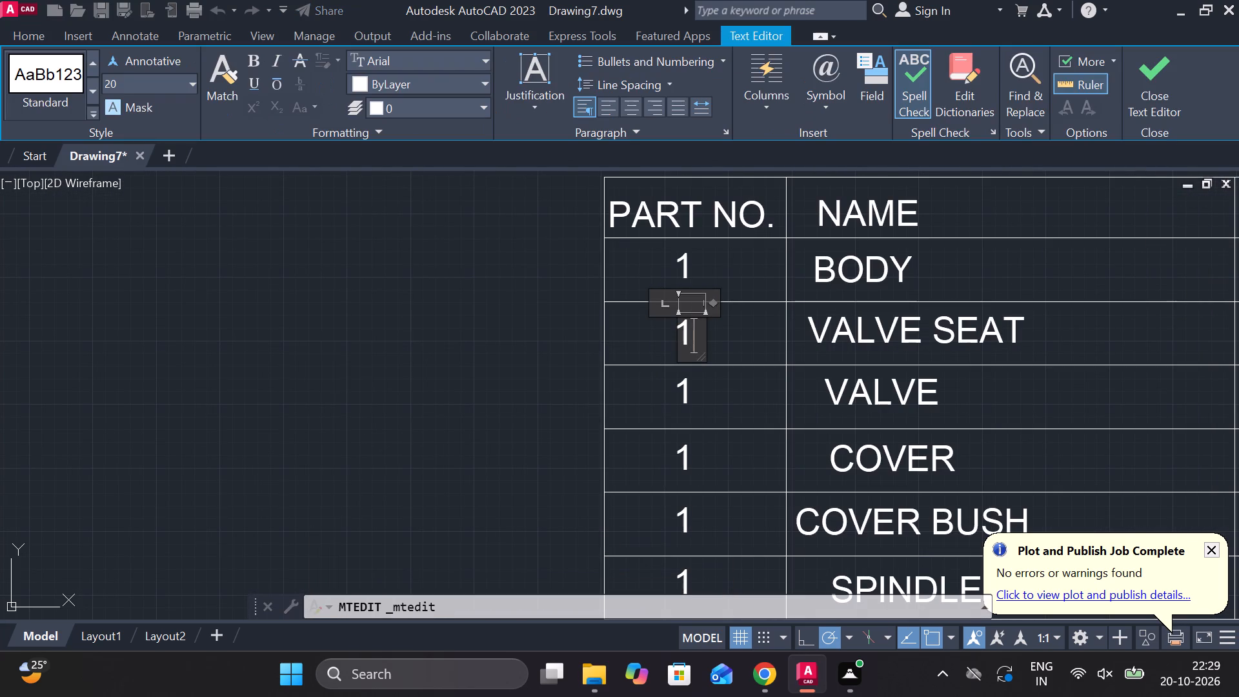
pyautogui.press('BackSpace')
pyautogui.press('2')
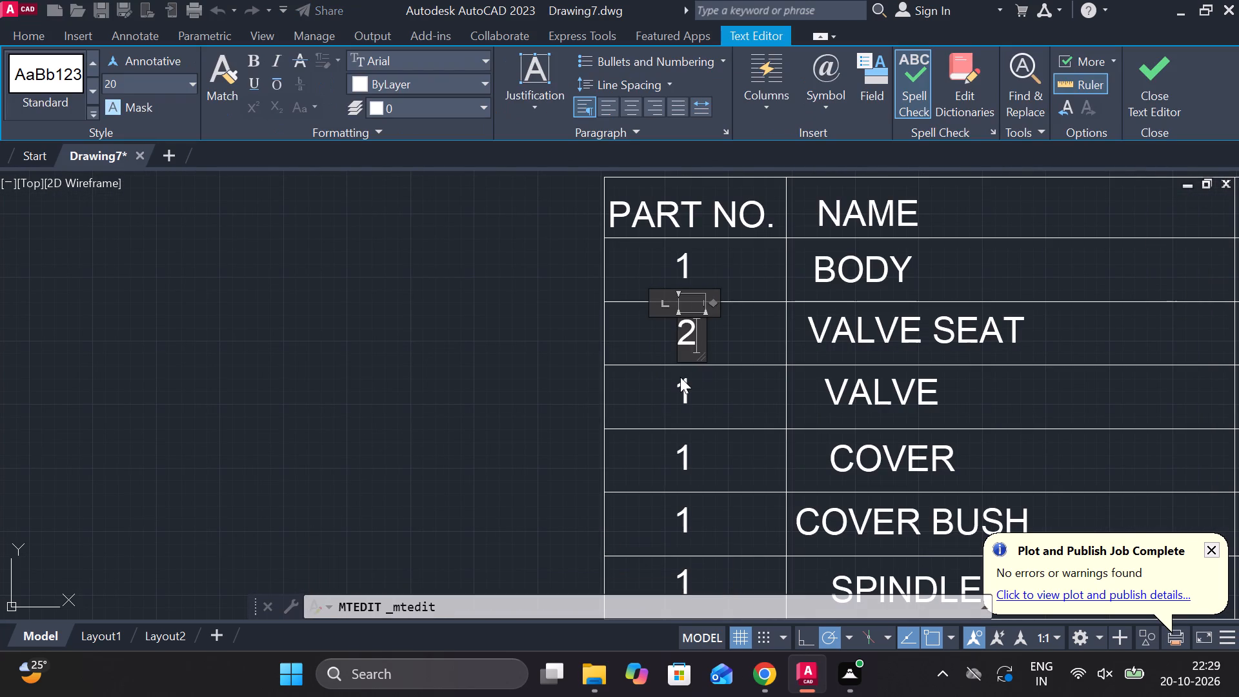
pyautogui.doubleClick(680, 390)
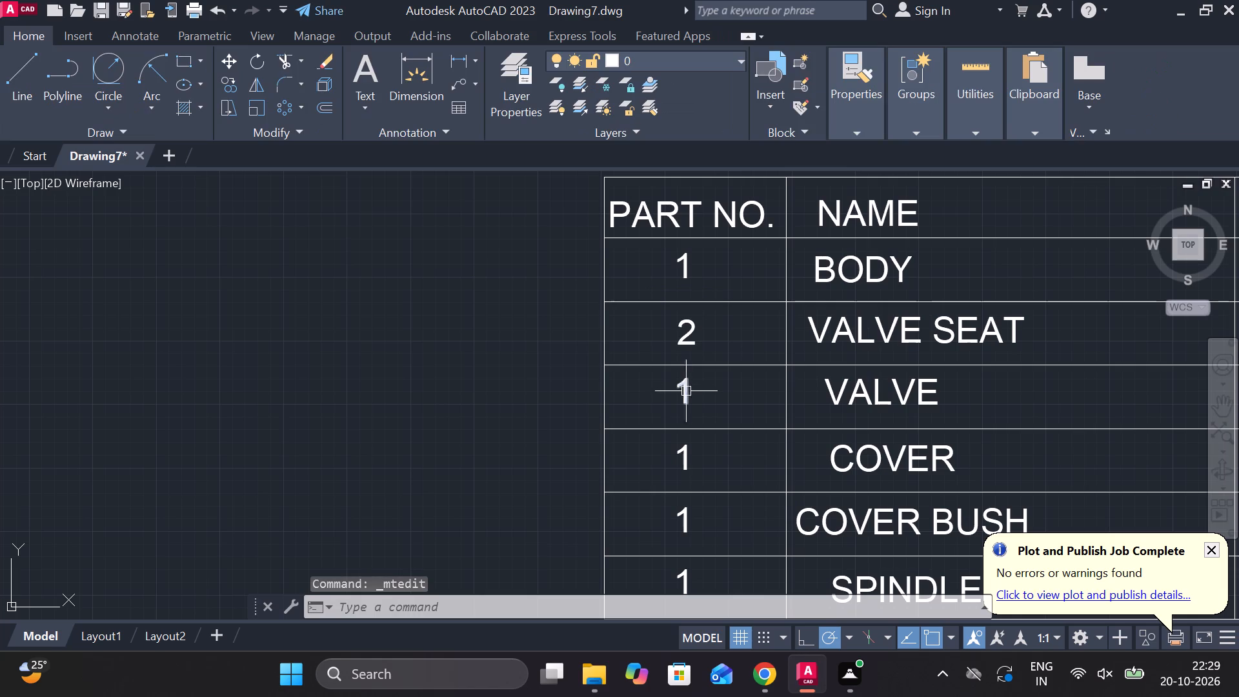
pyautogui.doubleClick(690, 391)
pyautogui.press('BackSpace')
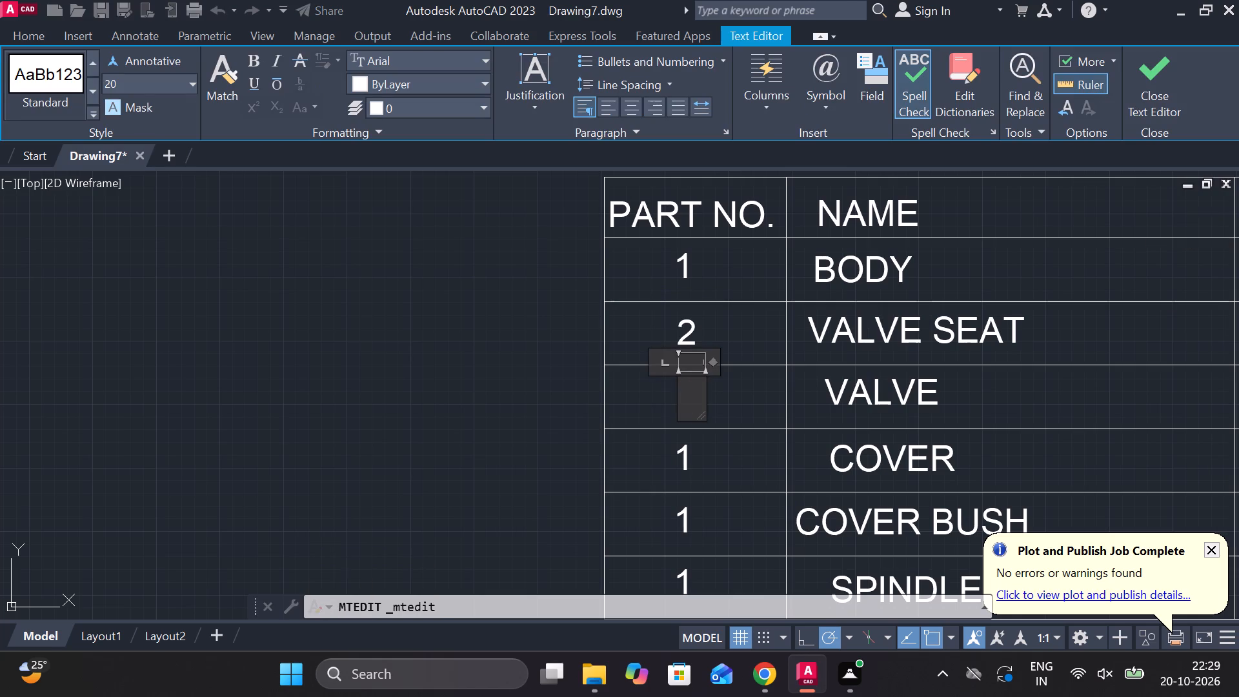
pyautogui.press('3')
pyautogui.doubleClick(680, 458)
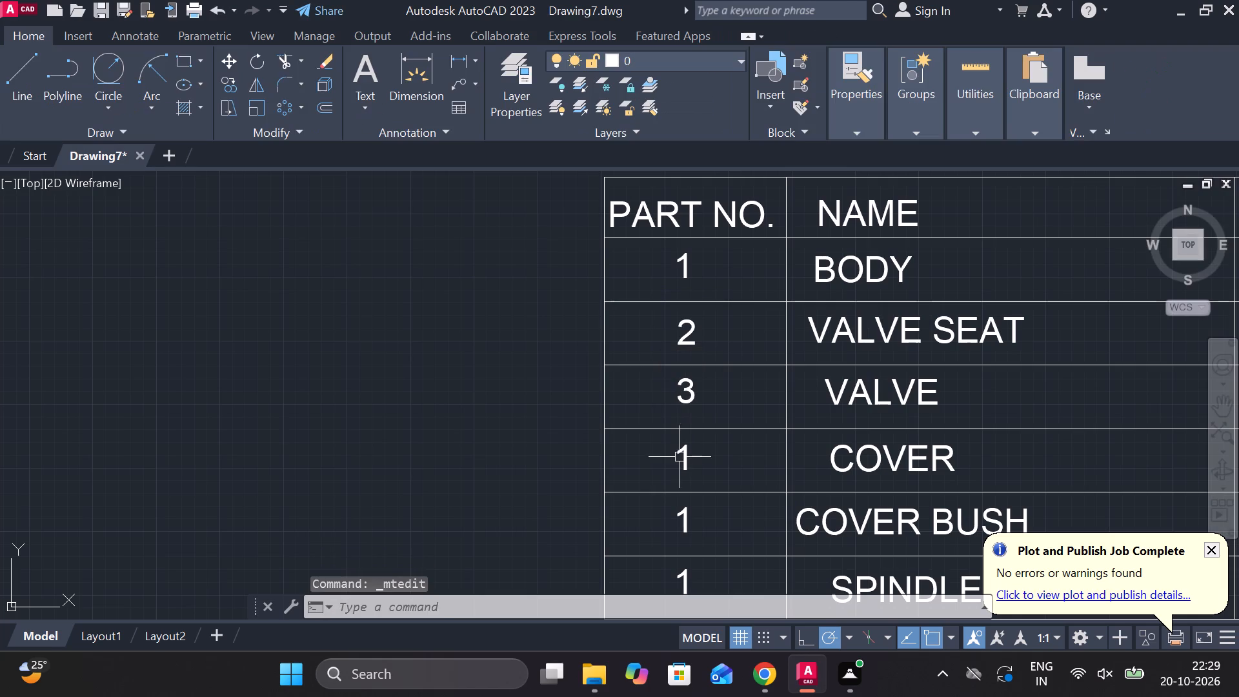
pyautogui.doubleClick(681, 452)
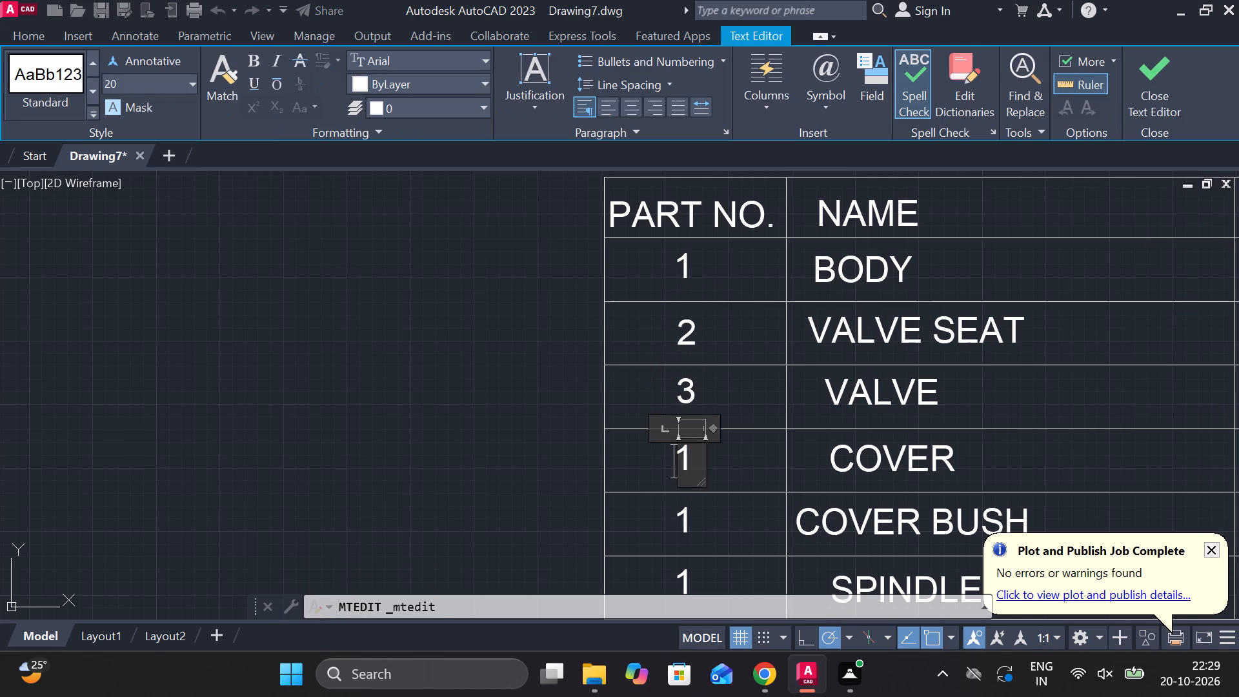
pyautogui.press('Right')
pyautogui.press('BackSpace')
pyautogui.press('4')
# Change the PART NO. entries to 5 for COVER BUSH and 6 for SPINDLE.
pyautogui.moveTo(727, 511); pyautogui.dragTo(707, 425, button='middle')
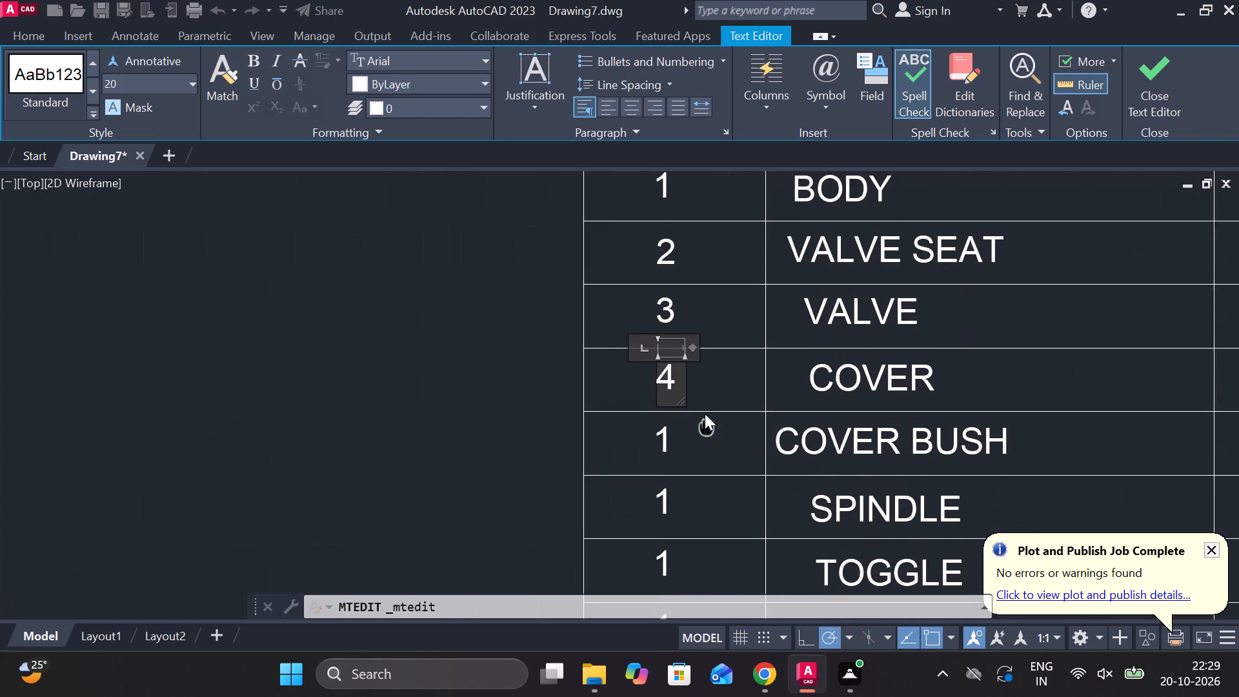
pyautogui.doubleClick(665, 434)
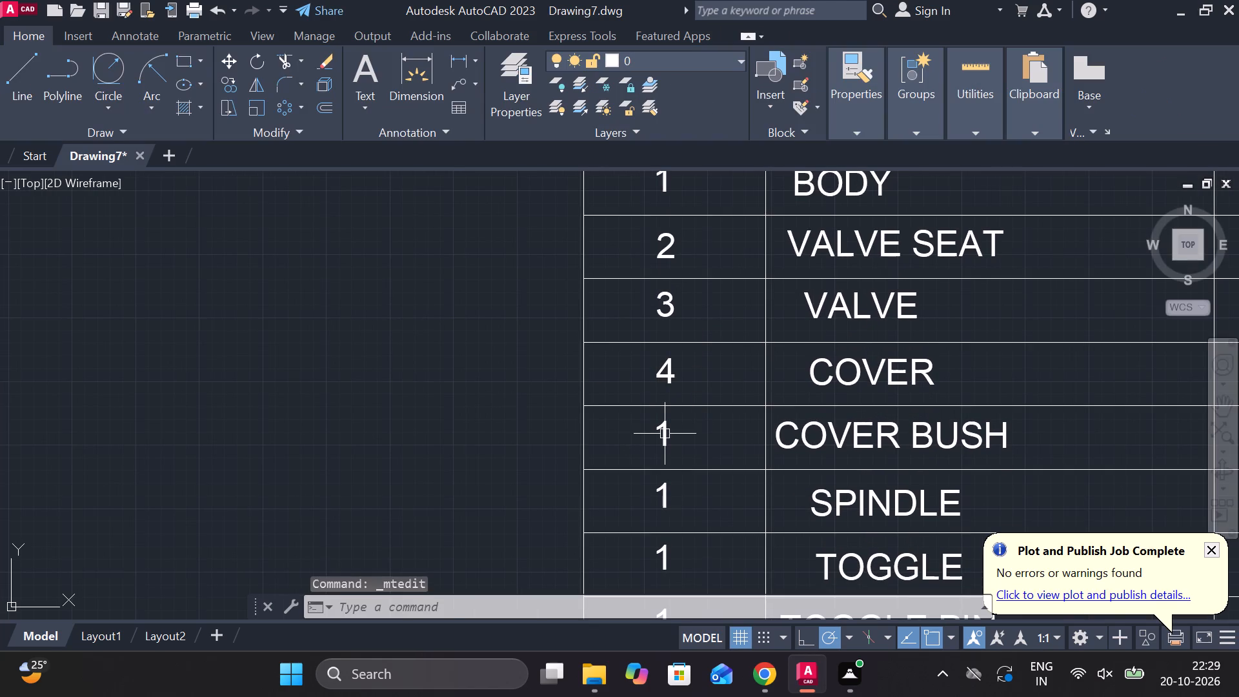
pyautogui.doubleClick(665, 434)
pyautogui.press('BackSpace')
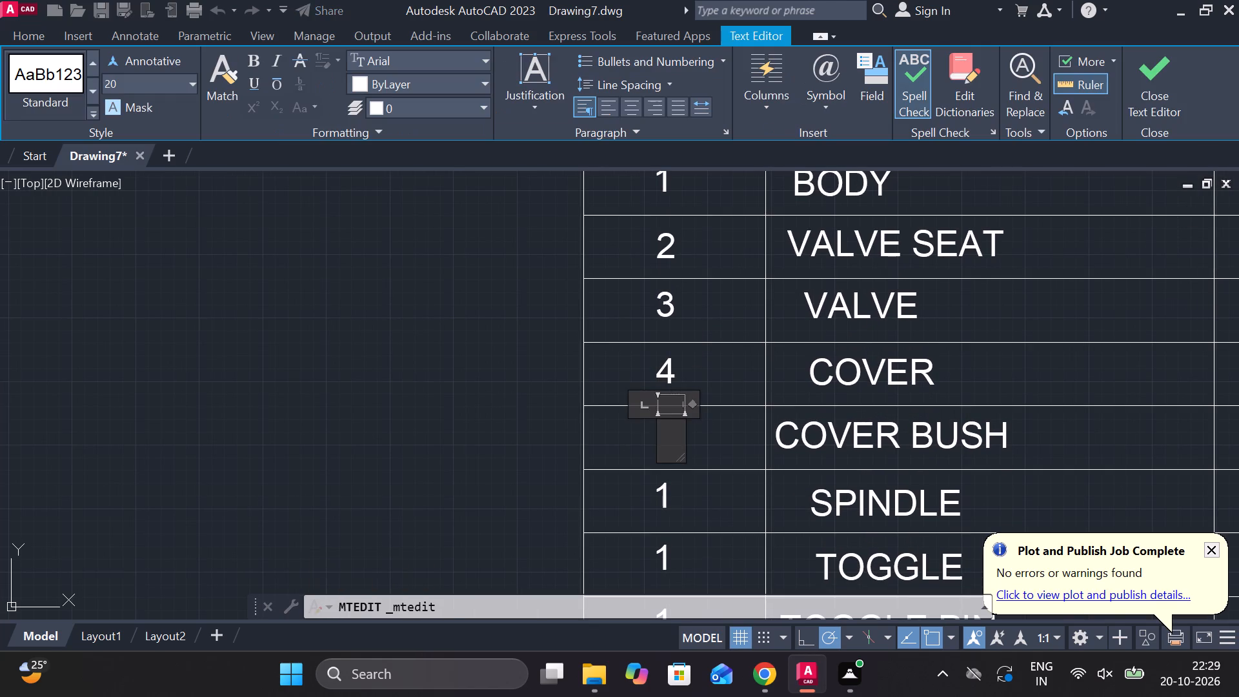
pyautogui.press('5')
pyautogui.doubleClick(665, 488)
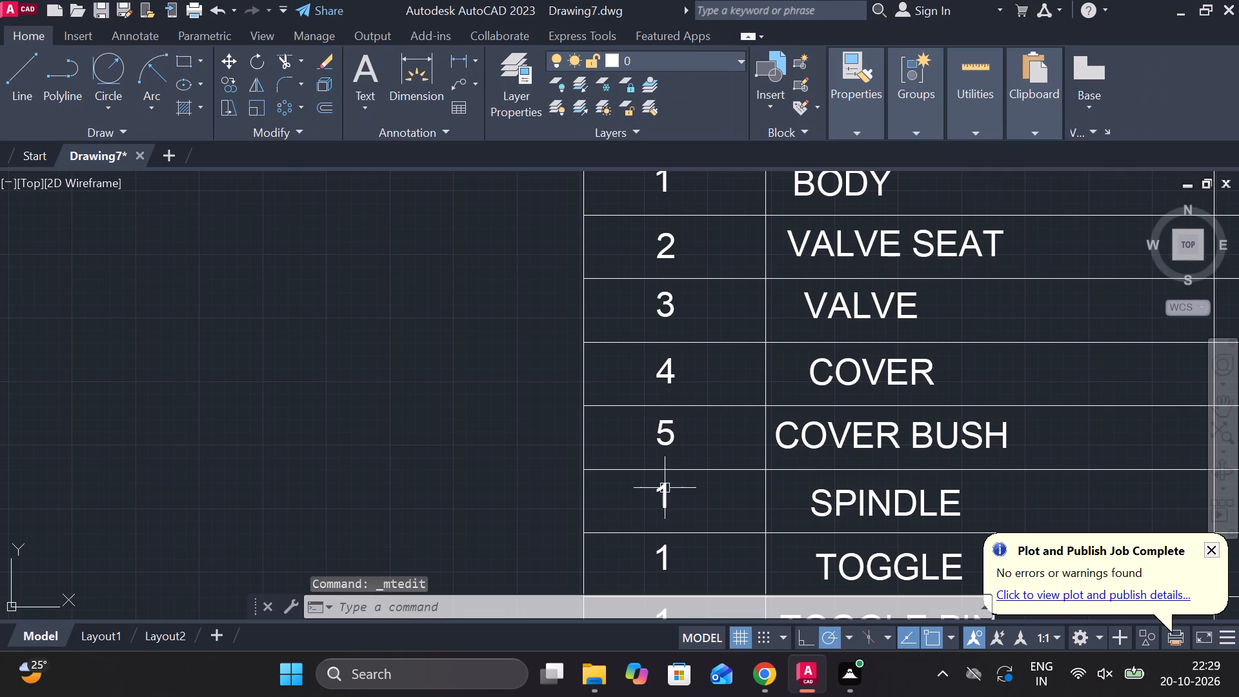
pyautogui.doubleClick(674, 496)
pyautogui.click(672, 492)
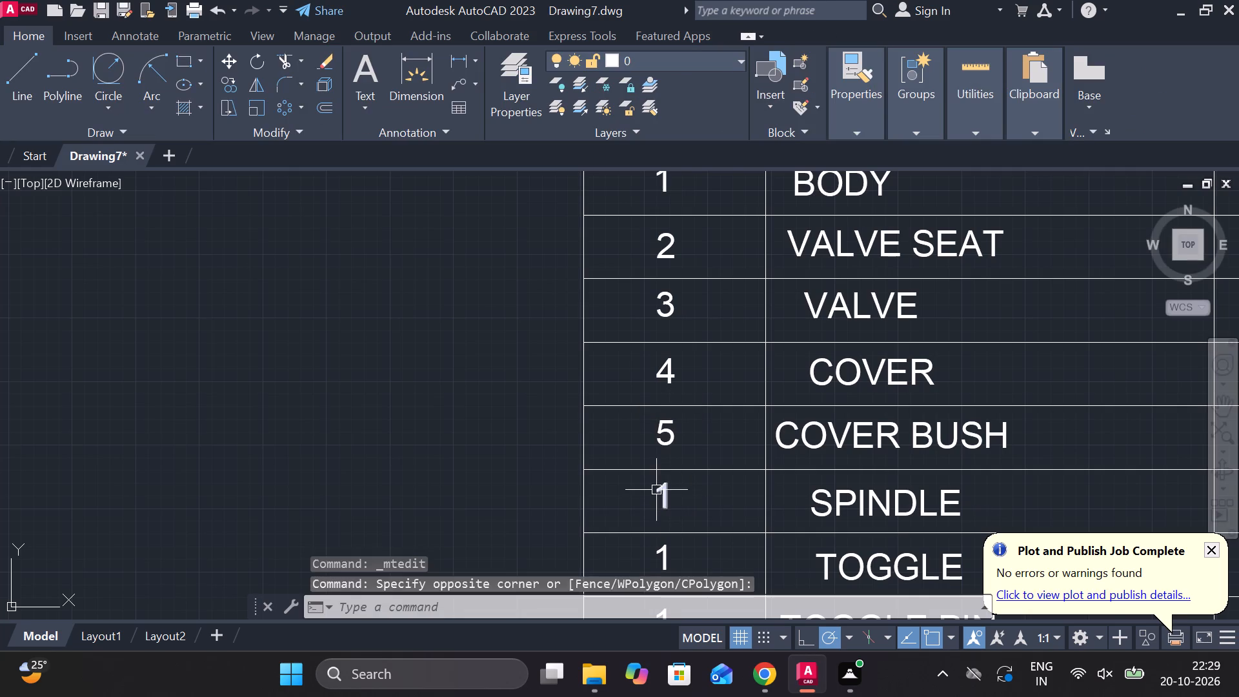
pyautogui.click(656, 490)
pyautogui.doubleClick(662, 492)
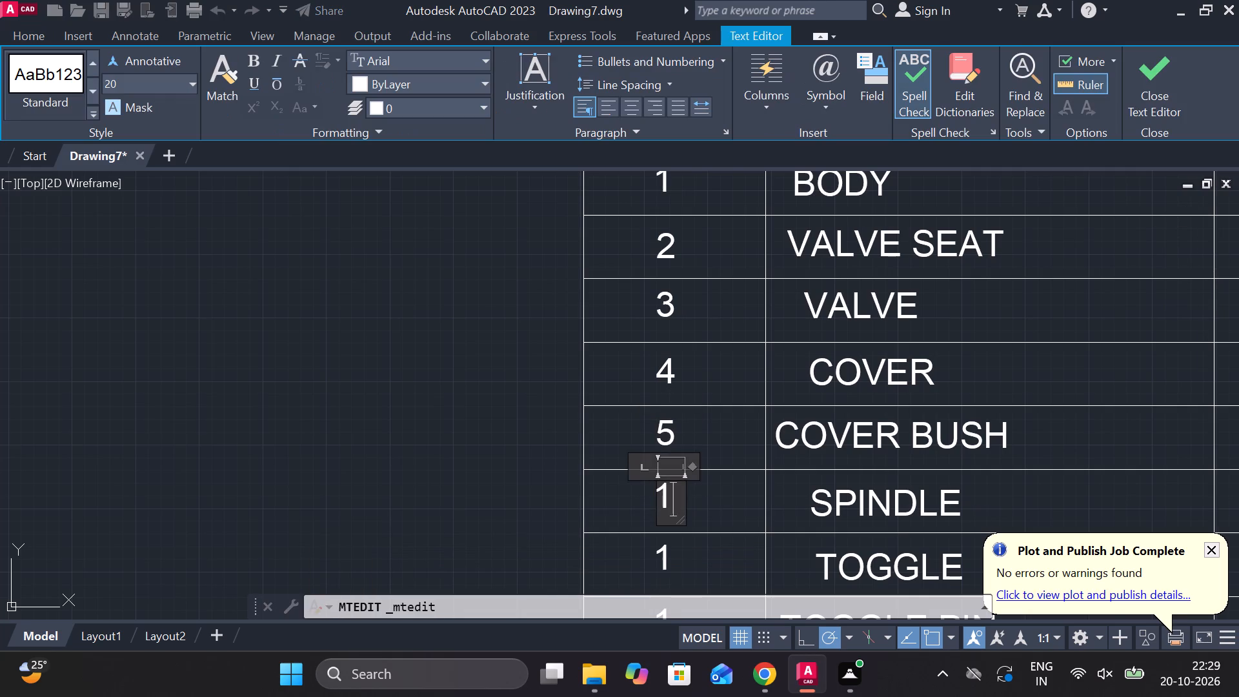
pyautogui.press('Right')
pyautogui.press('BackSpace')
pyautogui.press('6')
# Change the PART NO. entries to 7 for TOGGLE and 8 for TOGGLE PIN.
pyautogui.moveTo(700, 473); pyautogui.dragTo(696, 319, button='middle')
pyautogui.click(667, 401)
pyautogui.doubleClick(658, 402)
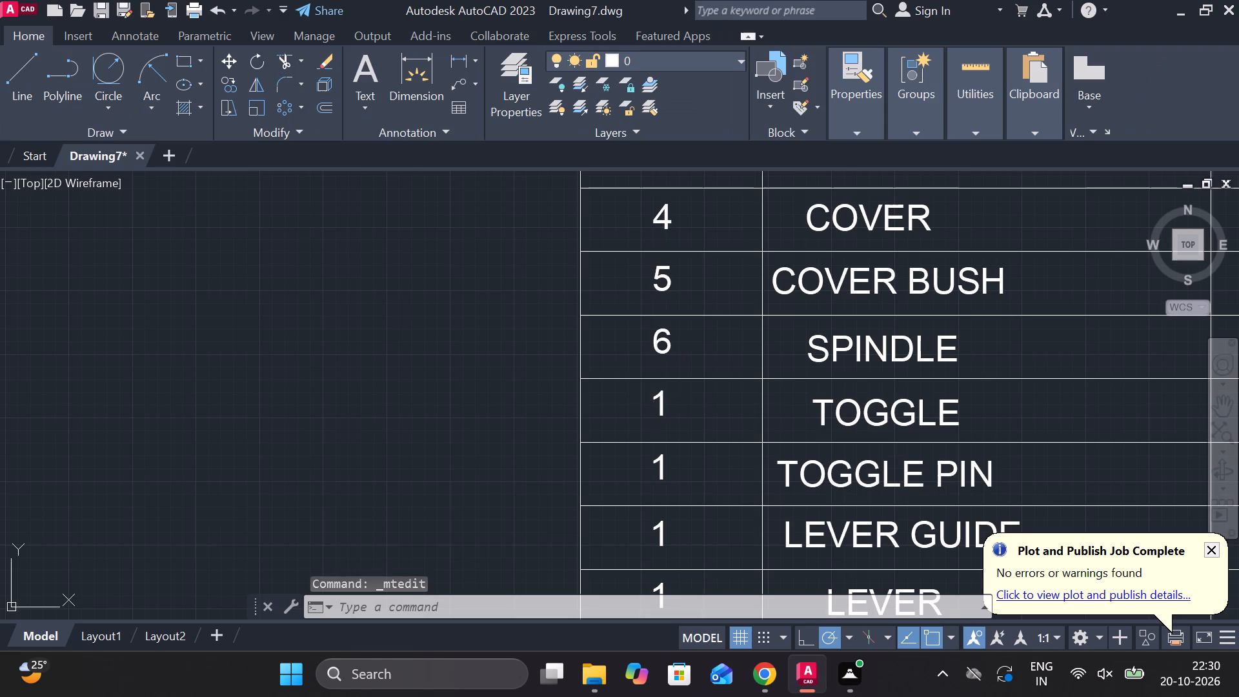
pyautogui.press('Right')
pyautogui.press('BackSpace')
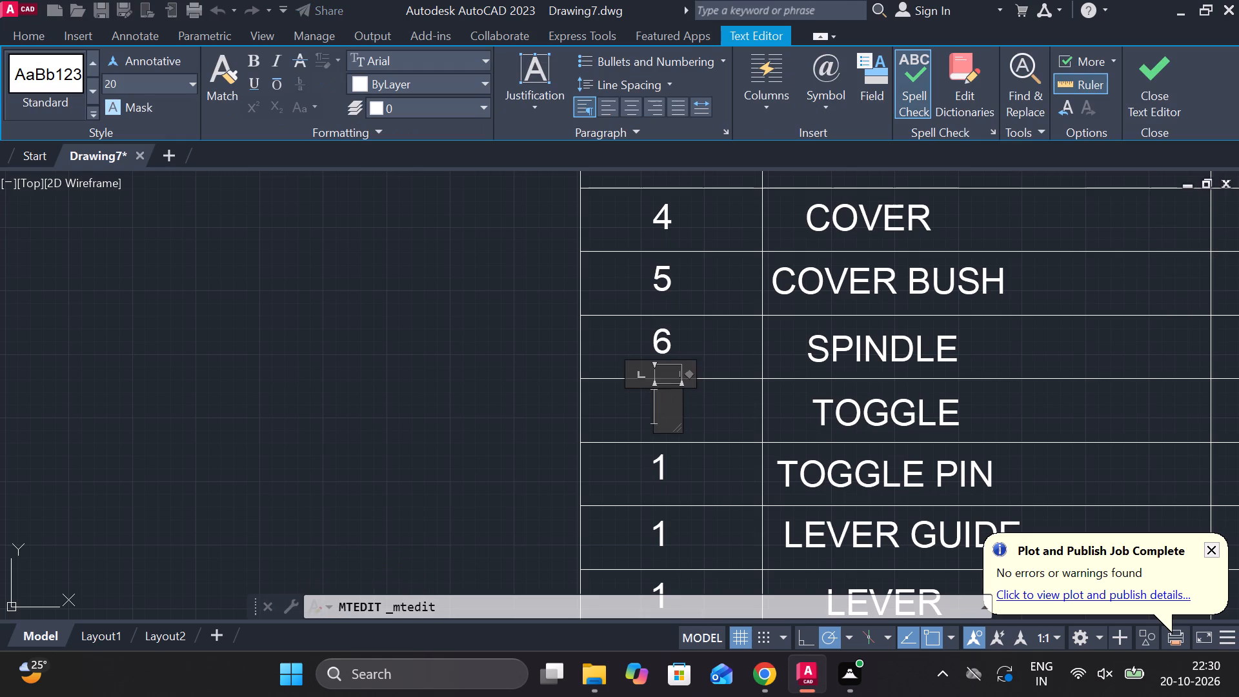
pyautogui.press('7')
pyautogui.click(667, 460)
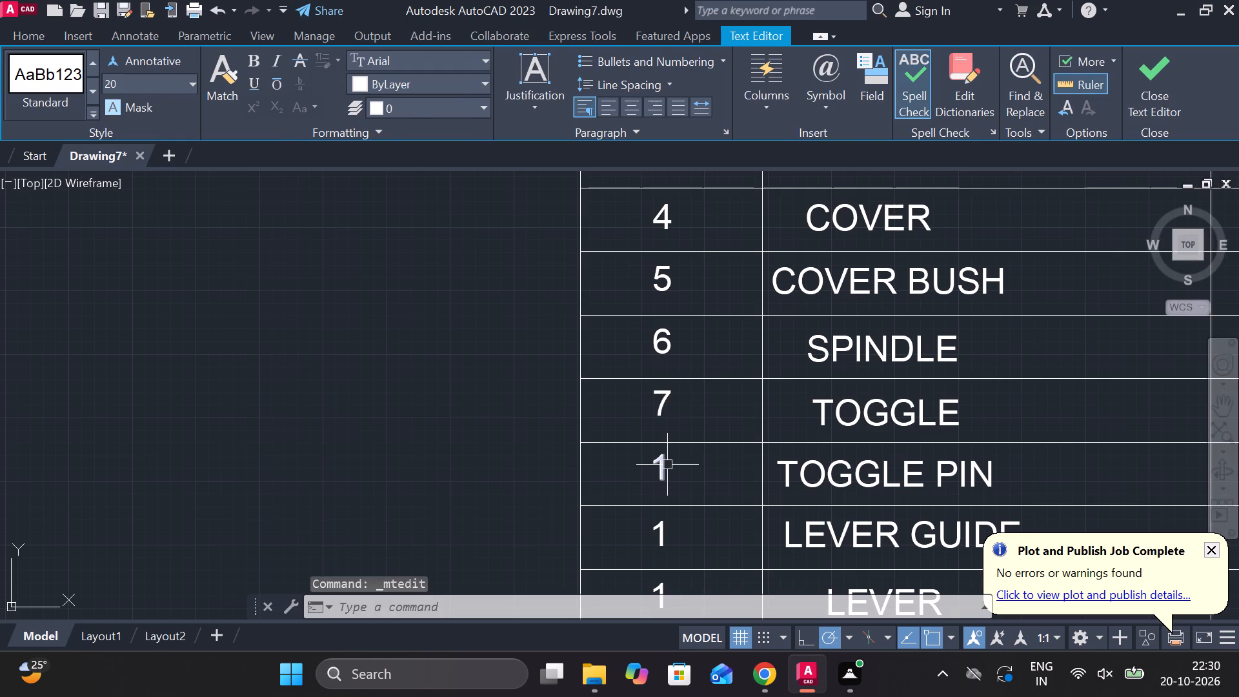
pyautogui.doubleClick(663, 468)
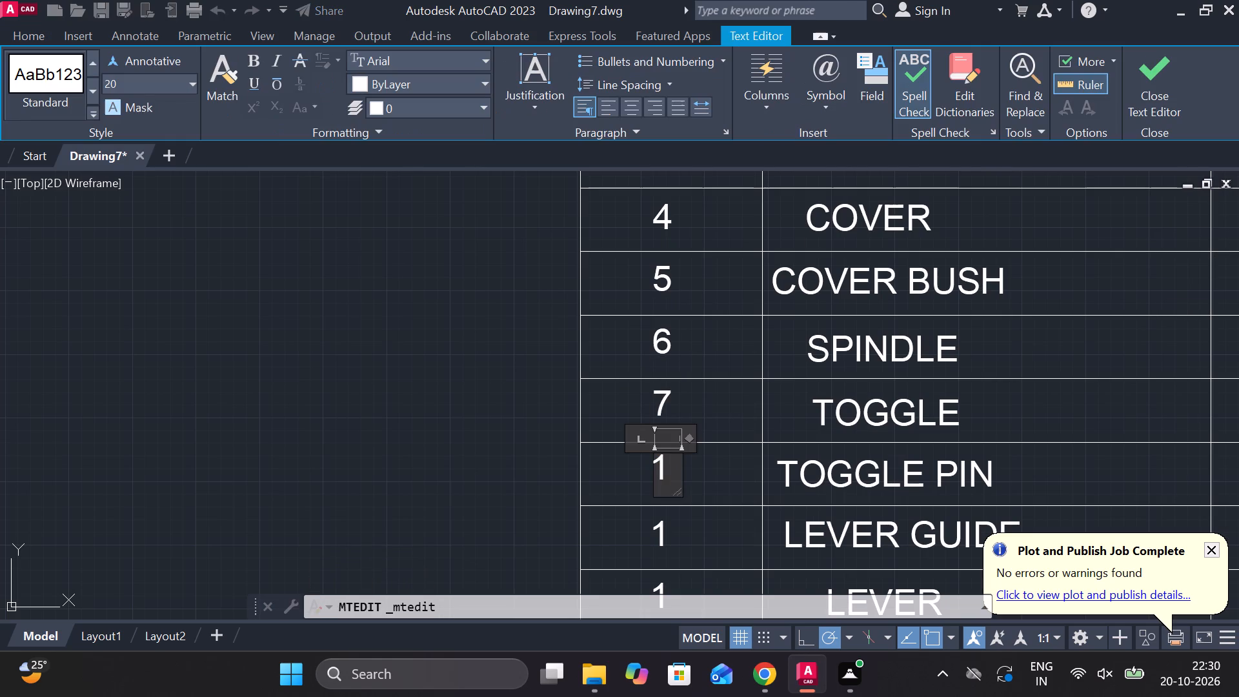
pyautogui.press('BackSpace')
pyautogui.press('8')
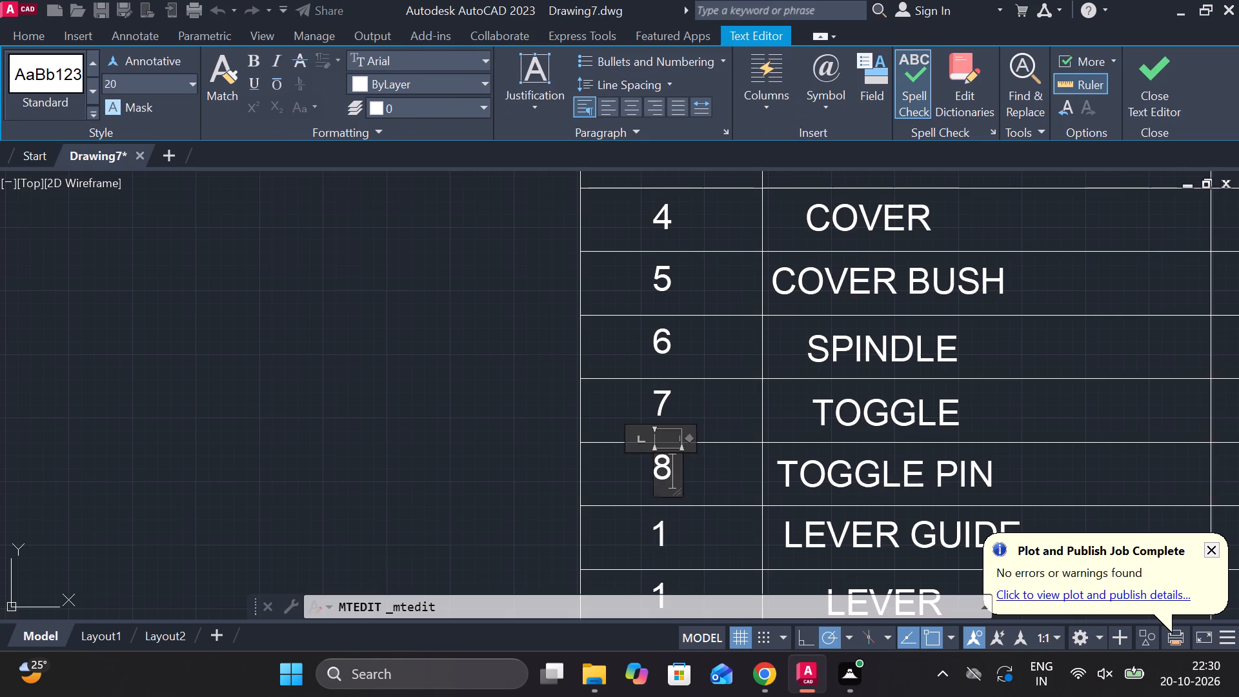
# Change the PART NO. entries to 9 for LEVER GUIDE and 10 for LEVER.
pyautogui.click(669, 531)
pyautogui.moveTo(672, 532); pyautogui.dragTo(655, 470, button='middle')
pyautogui.doubleClick(645, 481)
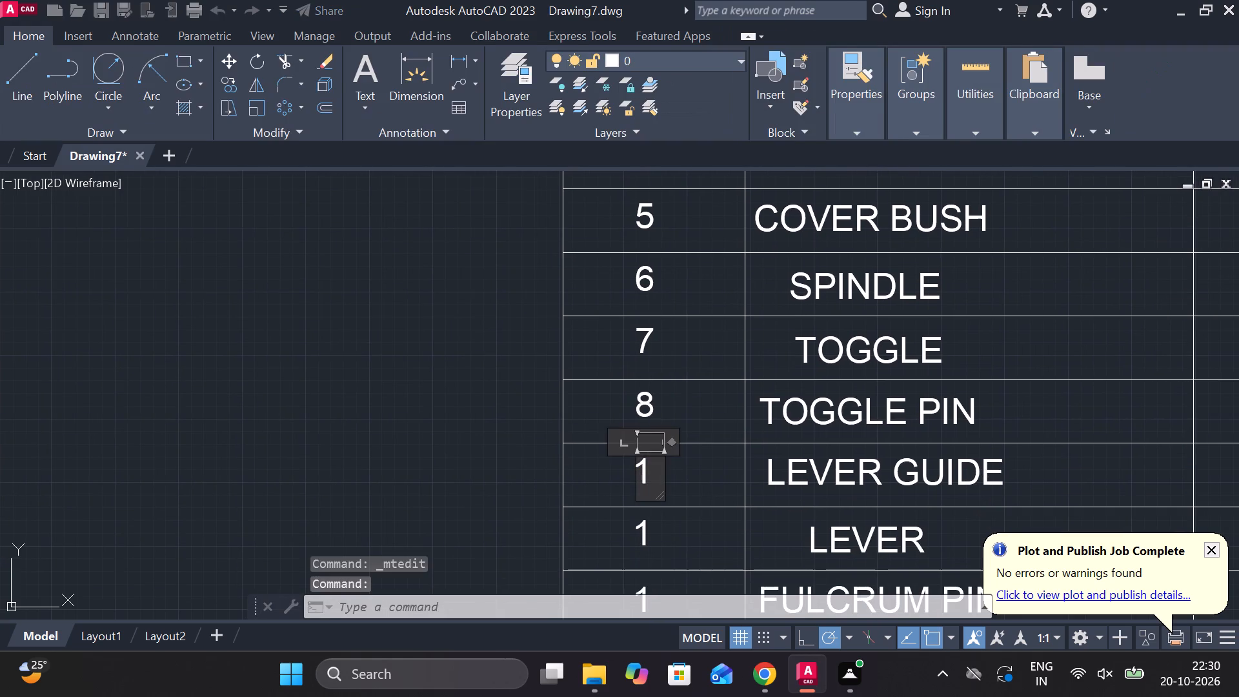
pyautogui.press('BackSpace')
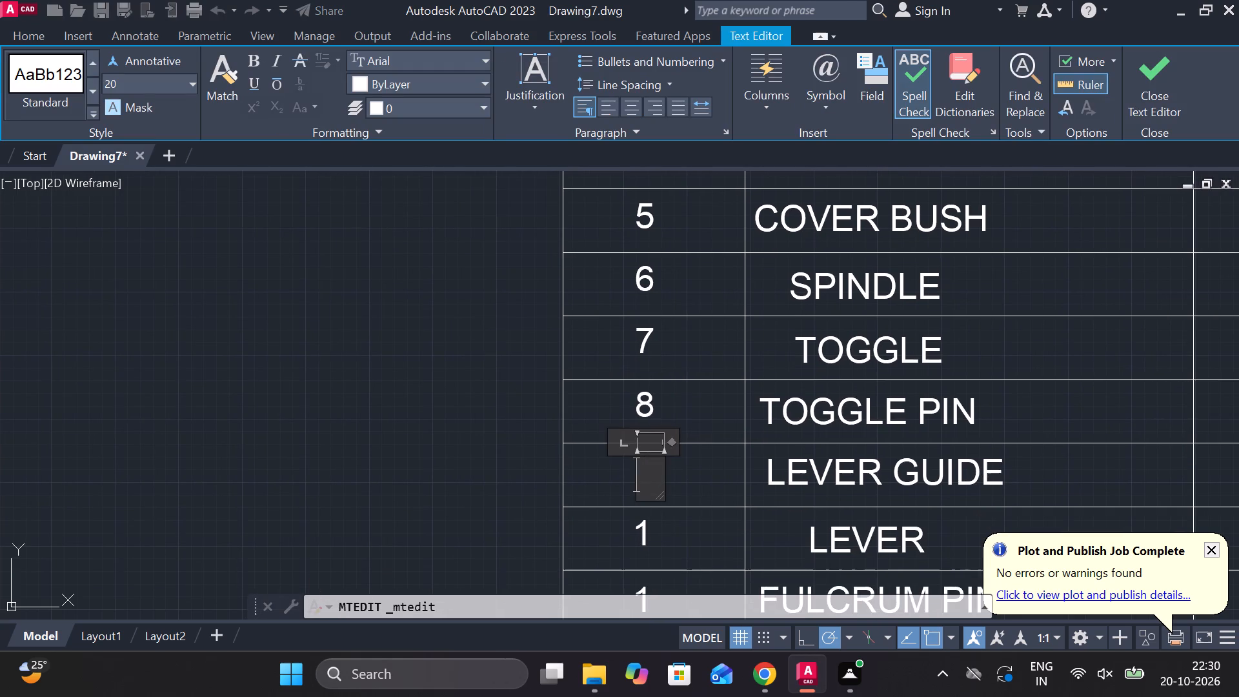
pyautogui.press('9')
pyautogui.moveTo(649, 521); pyautogui.dragTo(643, 472, button='middle')
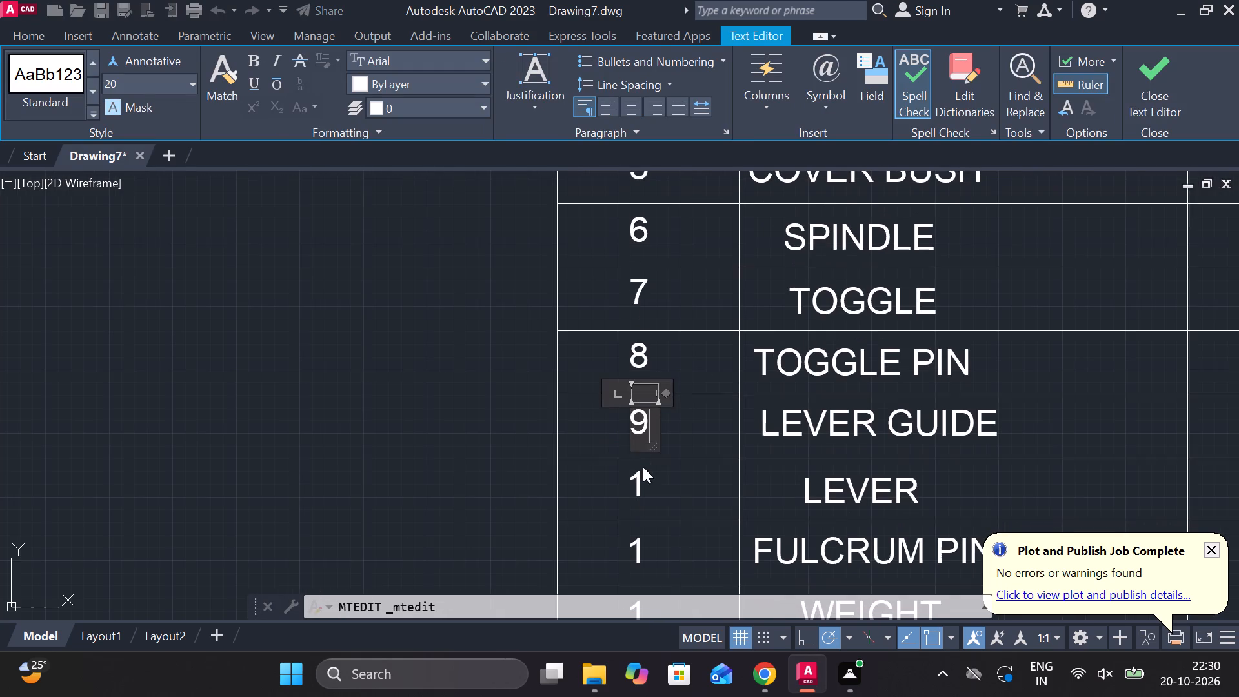
pyautogui.click(655, 483)
pyautogui.doubleClick(633, 489)
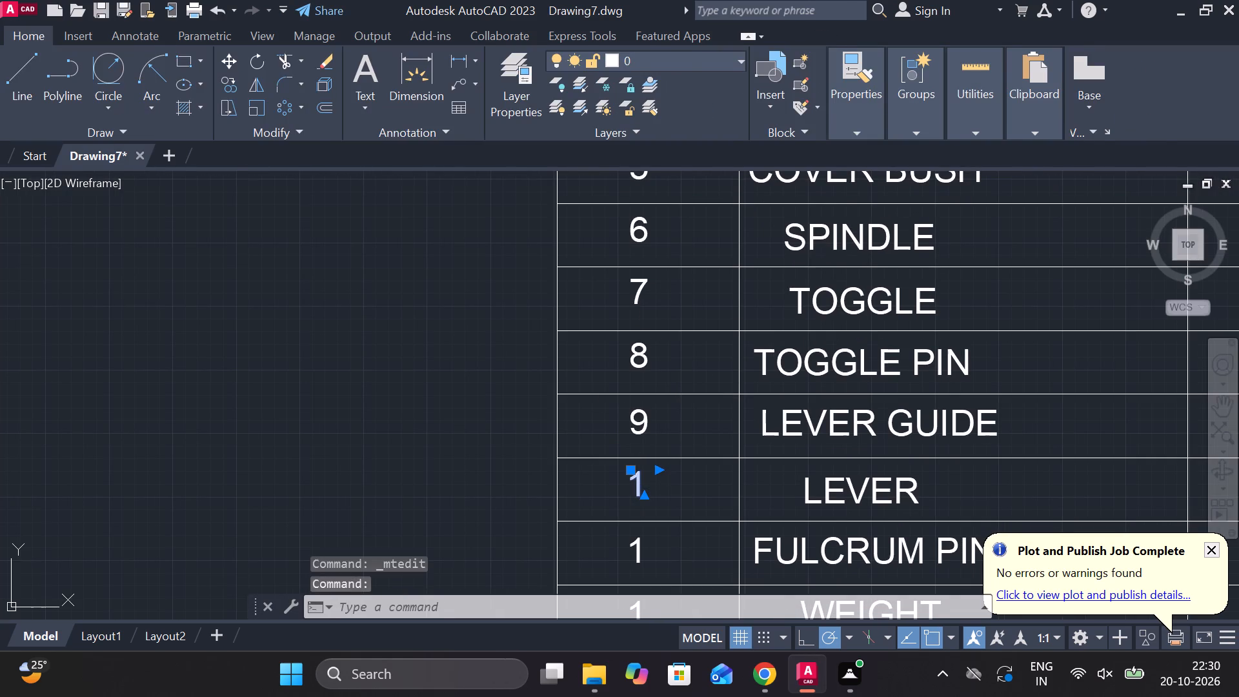
pyautogui.press('Right')
pyautogui.press('0')
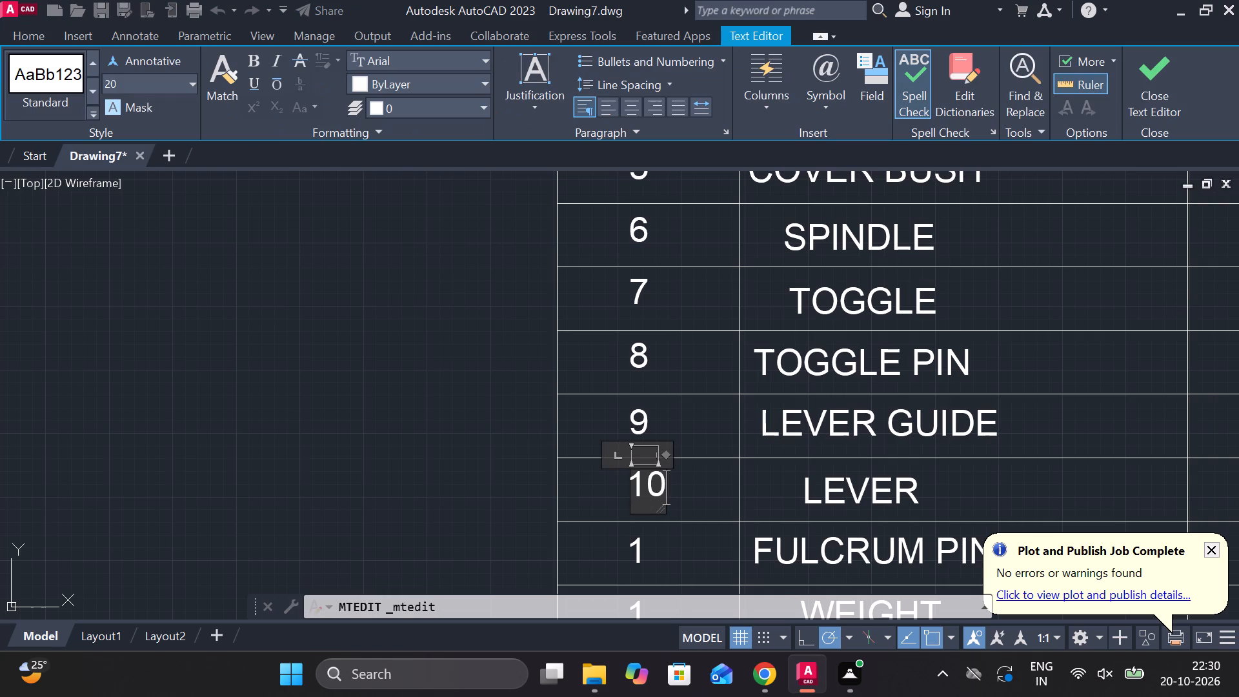
pyautogui.click(676, 535)
# Change the PART NO. entries to 11 for FULCRUM PIN and 12 for WEIGHT.
pyautogui.moveTo(685, 549); pyautogui.dragTo(662, 465, button='middle')
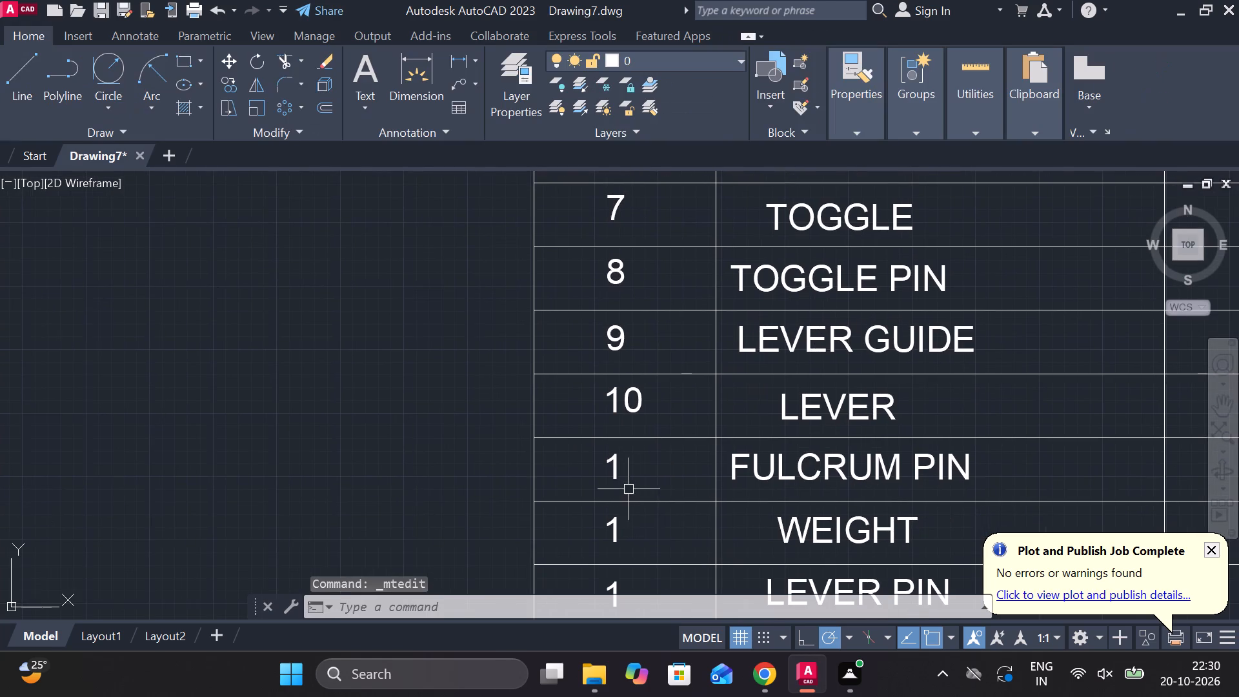
pyautogui.doubleClick(624, 478)
pyautogui.click(603, 468)
pyautogui.doubleClick(607, 463)
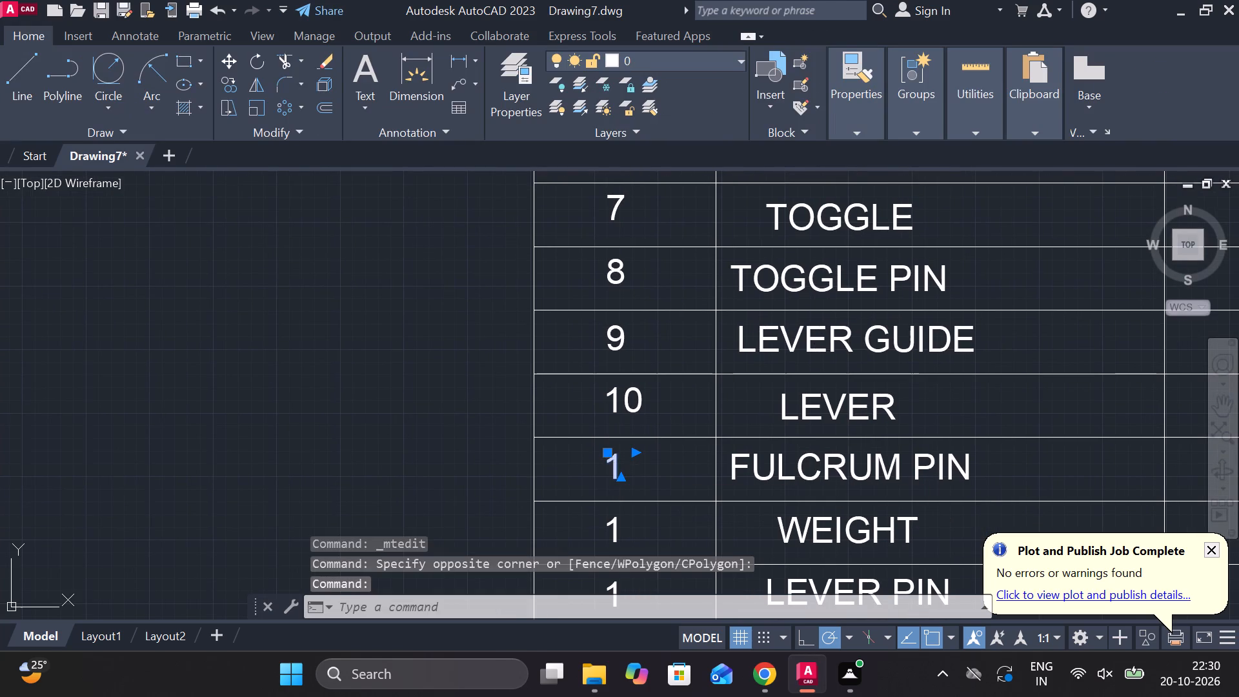
pyautogui.press('Right')
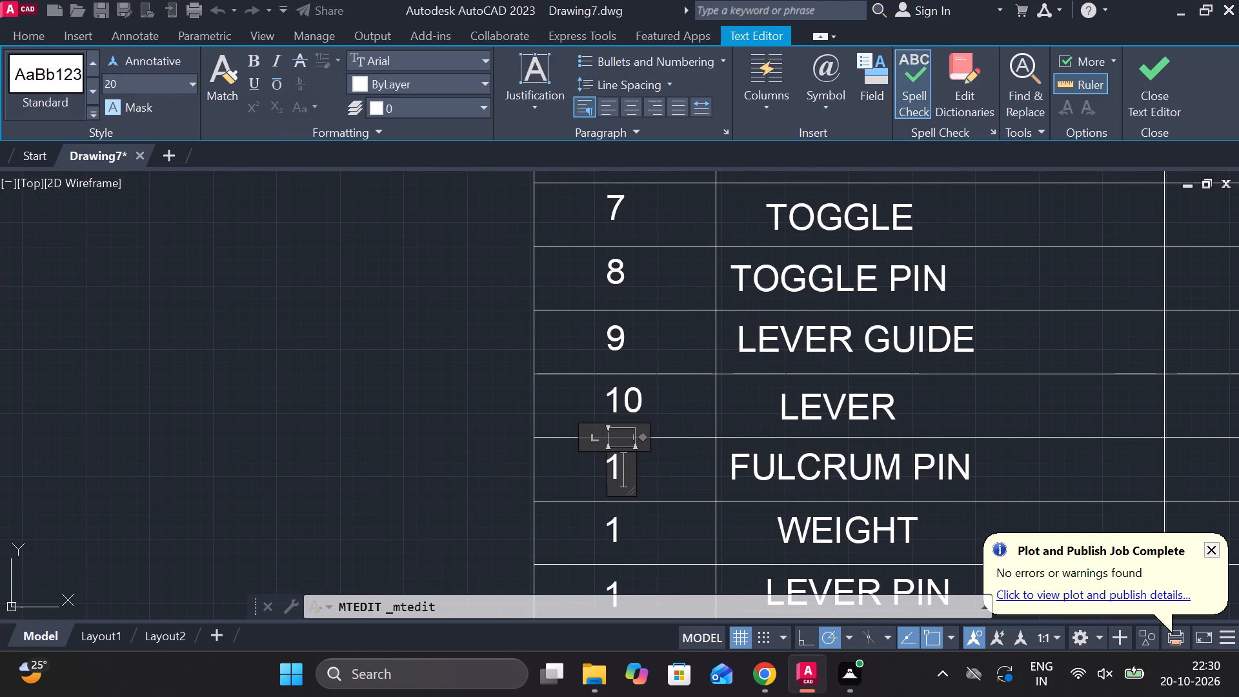
pyautogui.press('1')
pyautogui.click(658, 520)
pyautogui.moveTo(665, 521); pyautogui.dragTo(634, 422, button='middle')
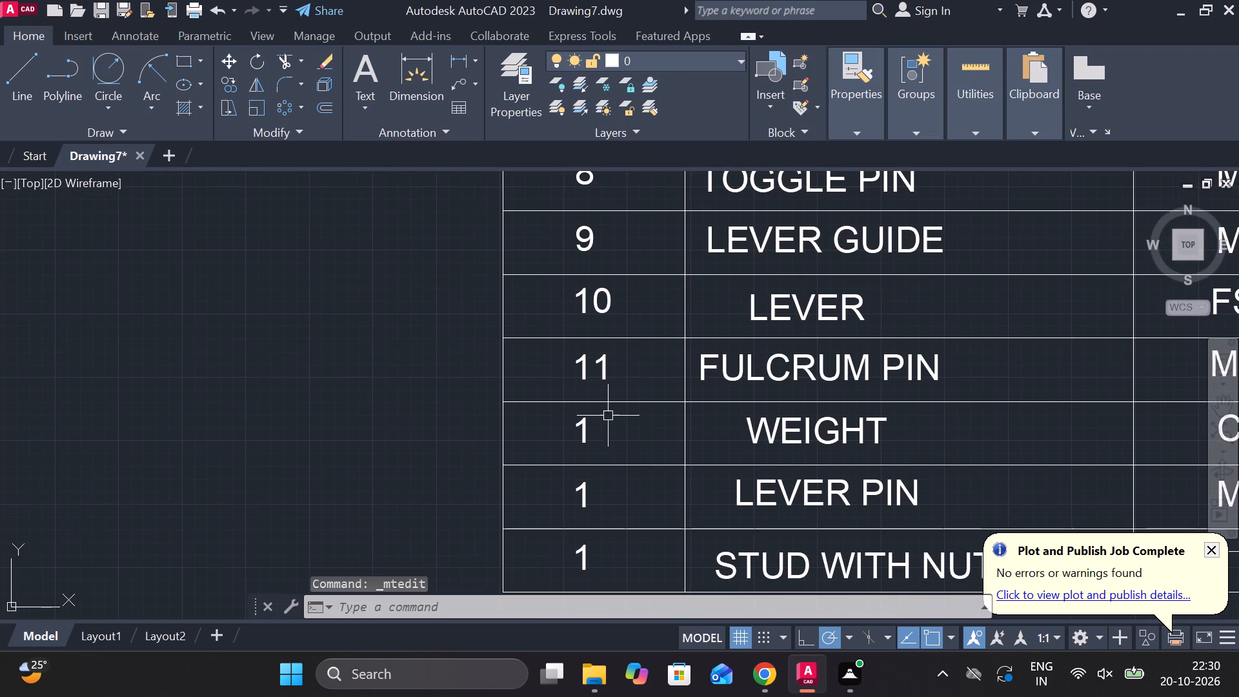
pyautogui.doubleClick(583, 431)
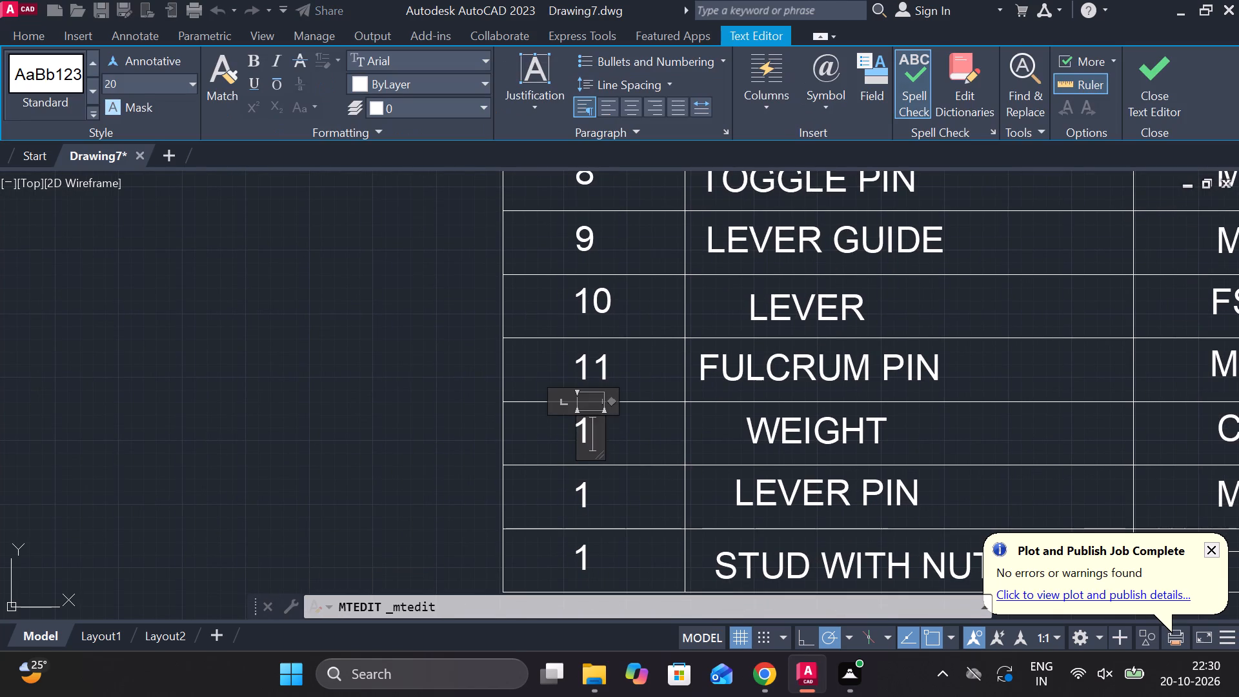
pyautogui.press('2')
pyautogui.moveTo(589, 436); pyautogui.dragTo(566, 363, button='middle')
pyautogui.click(573, 413)
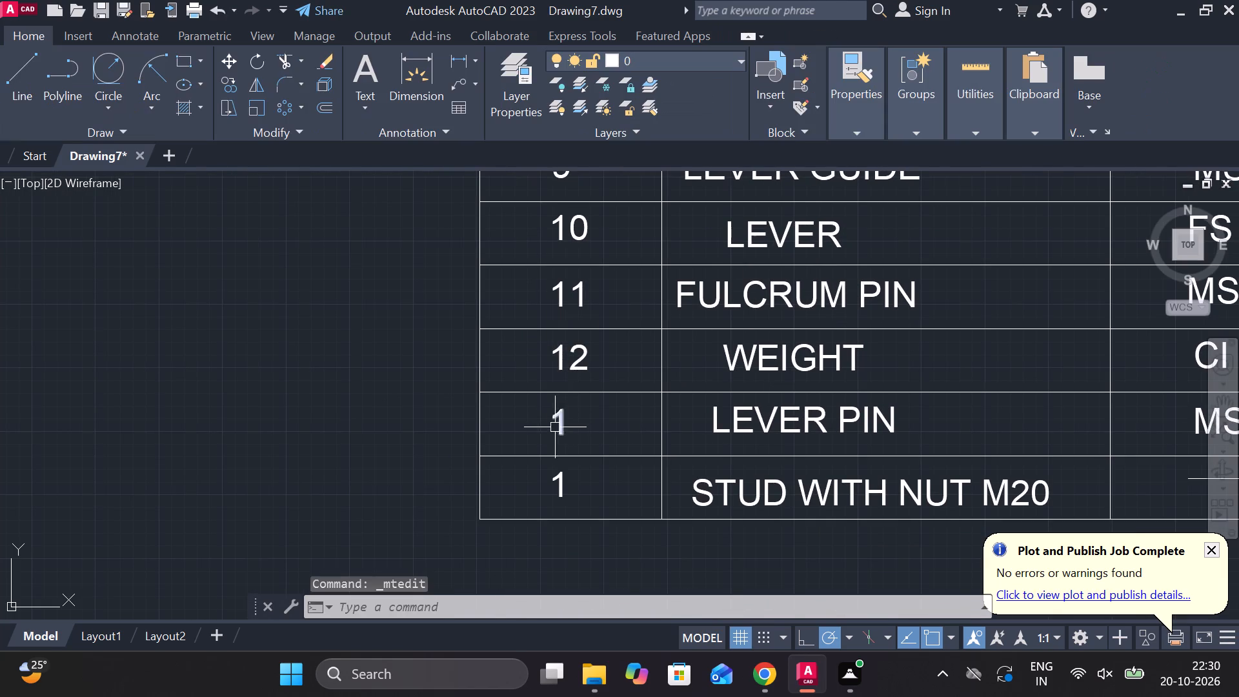
# Change the PART NO. entries to 13 for LEVER PIN and 14 for STUD WITH NUT M20.
pyautogui.doubleClick(561, 427)
pyautogui.press('3')
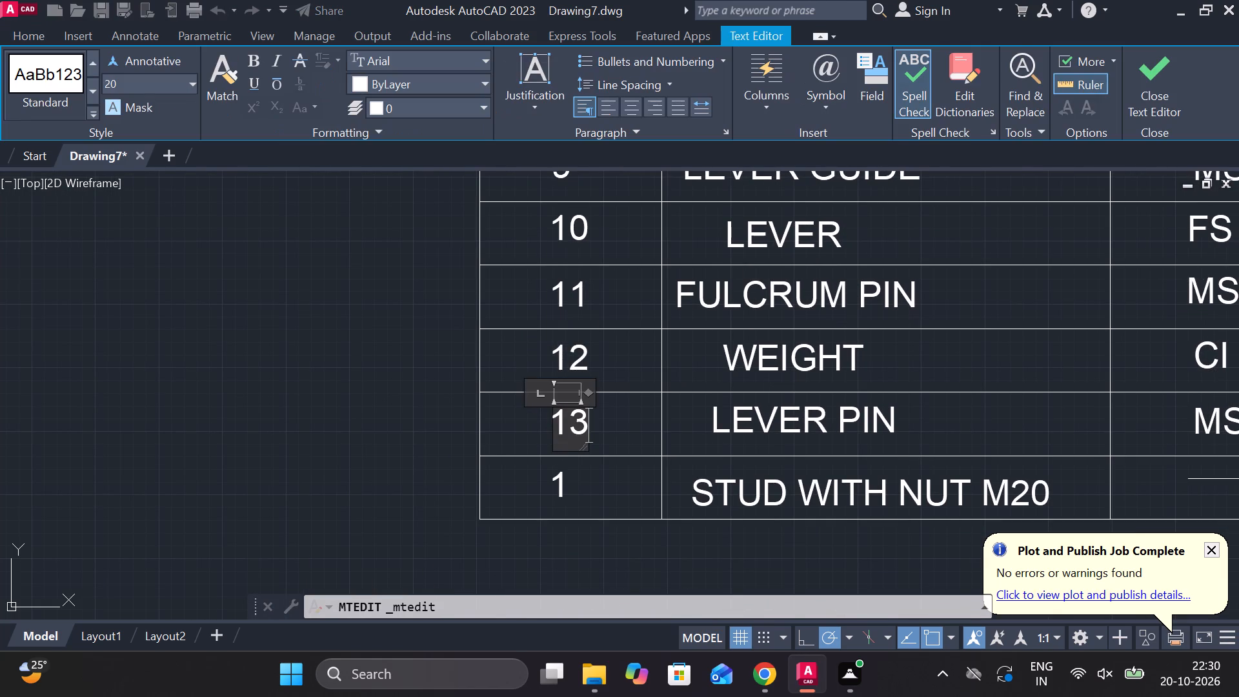
pyautogui.click(578, 472)
pyautogui.doubleClick(565, 496)
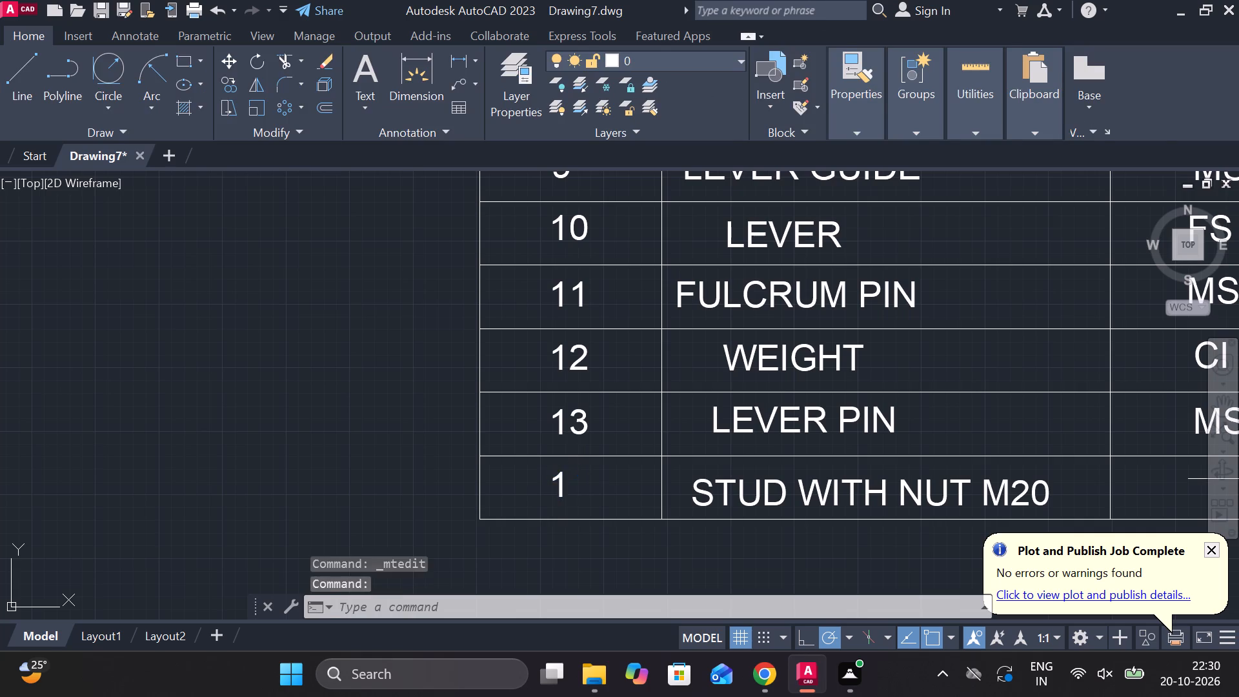
pyautogui.press('4')
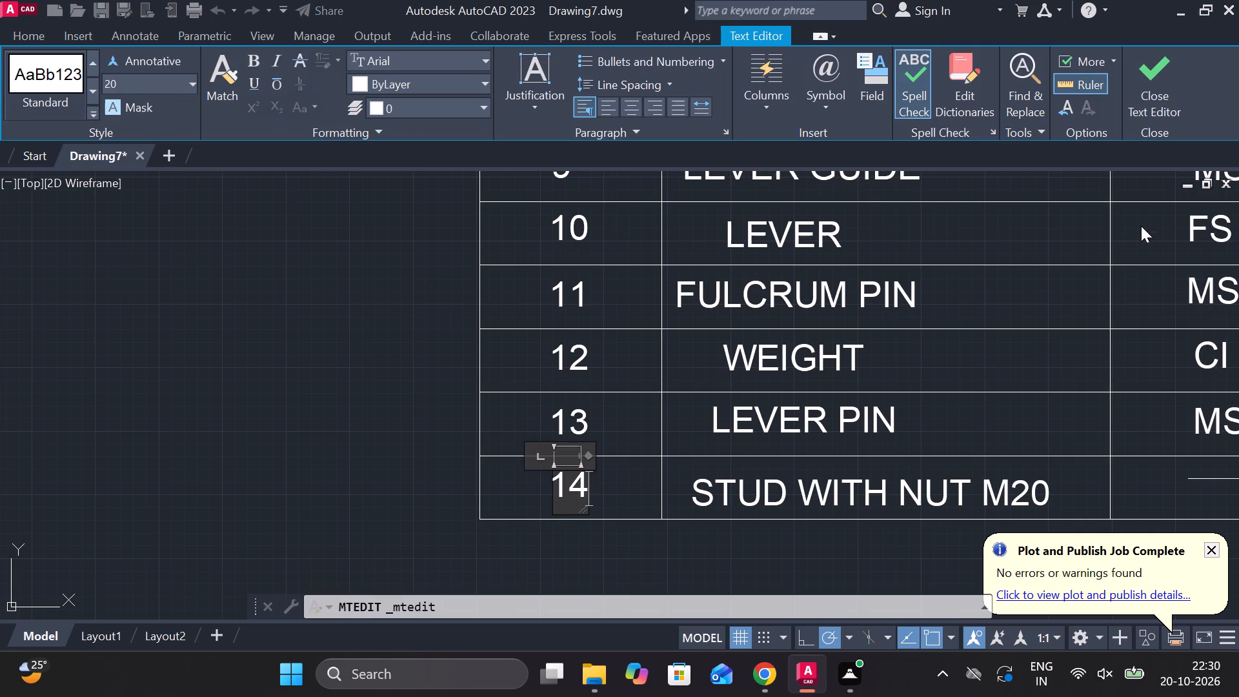
pyautogui.click(1143, 120)
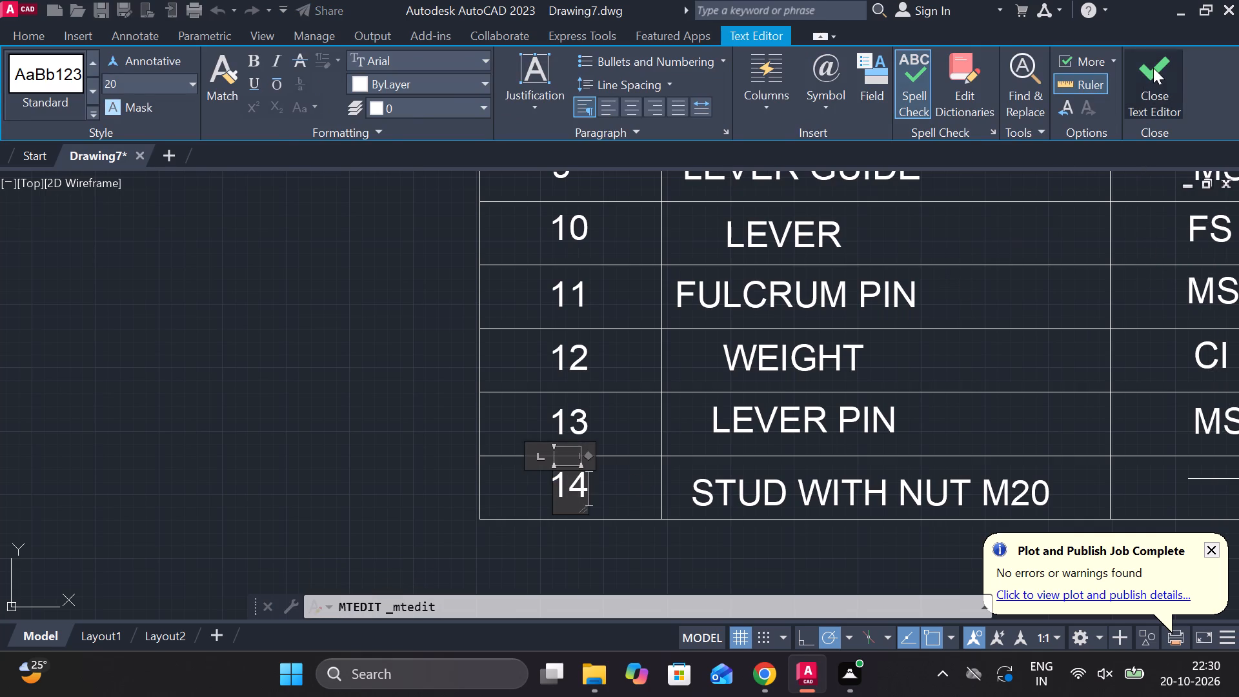
pyautogui.click(1153, 68)
# Move the NAME heading horizontally to the middle of its column in the table's header row.
pyautogui.scroll(-2, 1004, 309)
pyautogui.moveTo(959, 332); pyautogui.dragTo(627, 487, button='middle')
pyautogui.moveTo(586, 356); pyautogui.dragTo(631, 458, button='middle')
pyautogui.moveTo(640, 380); pyautogui.dragTo(639, 441, button='middle')
pyautogui.scroll(1, 610, 330)
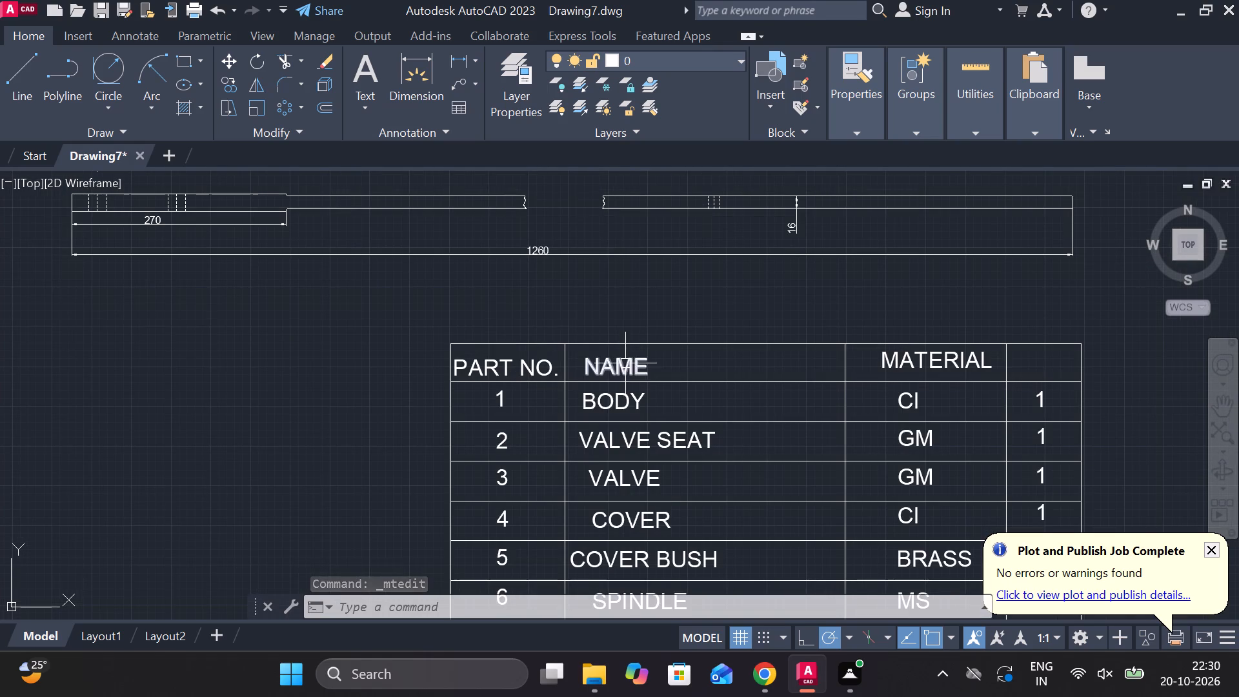
pyautogui.click(625, 363)
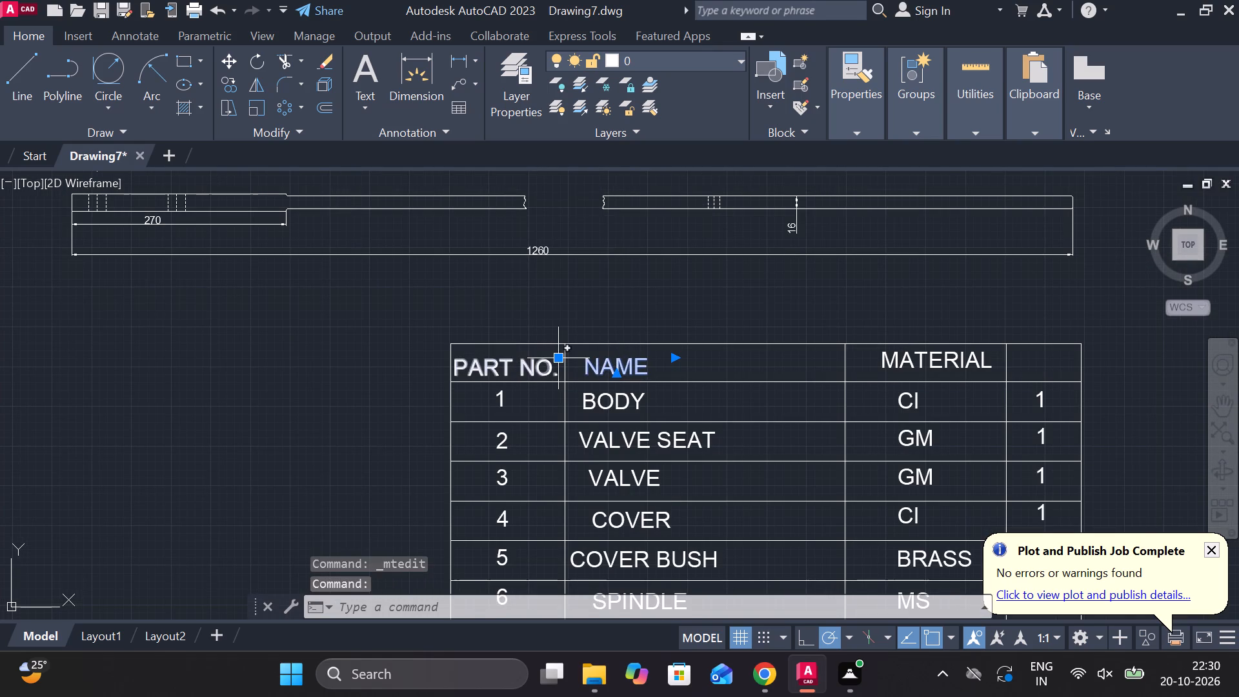
pyautogui.click(554, 359)
pyautogui.click(640, 359)
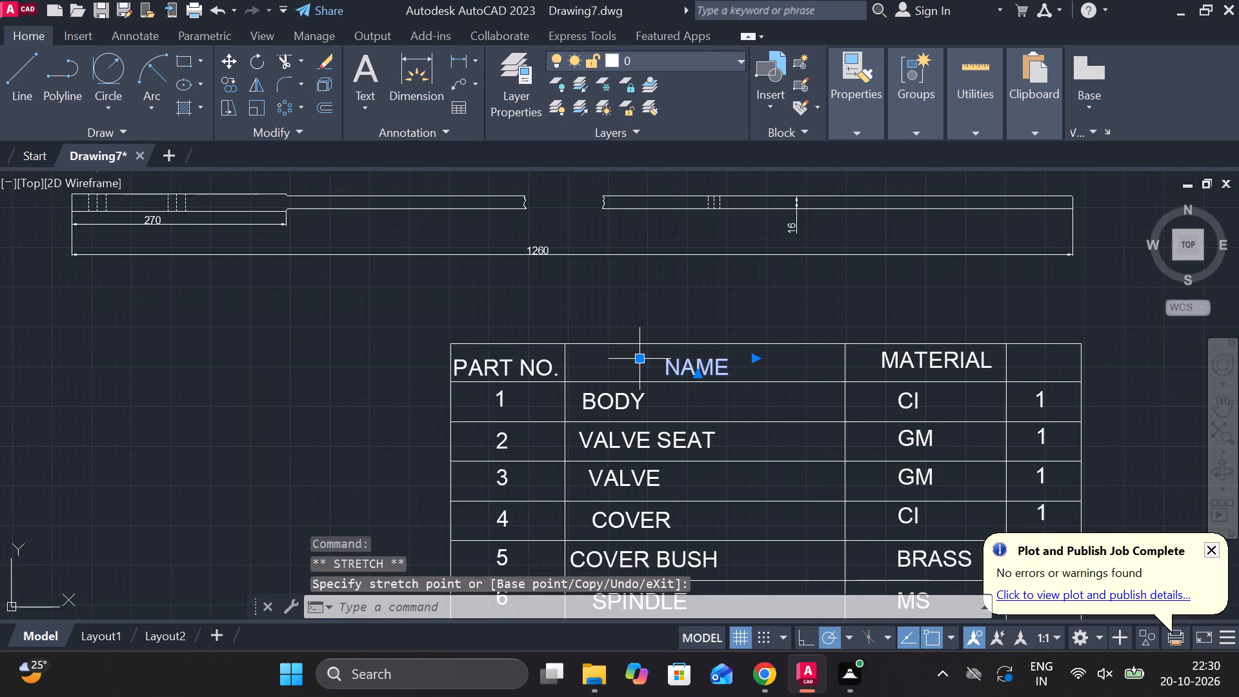
pyautogui.press('Escape')
# Add the multiline text heading QTY at height 20 in the empty header cell beyond MATERIAL.
pyautogui.moveTo(1001, 405); pyautogui.dragTo(618, 443, button='middle')
pyautogui.scroll(1, 656, 409)
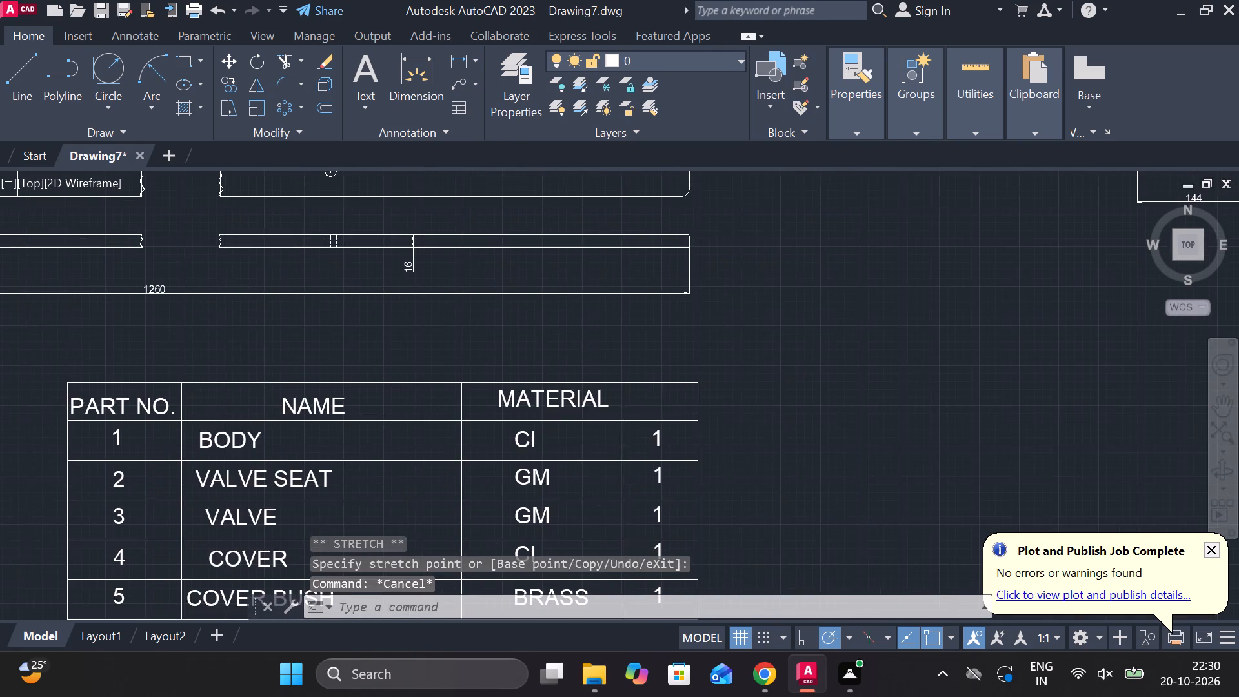
pyautogui.scroll(1, 656, 409)
pyautogui.write('T')
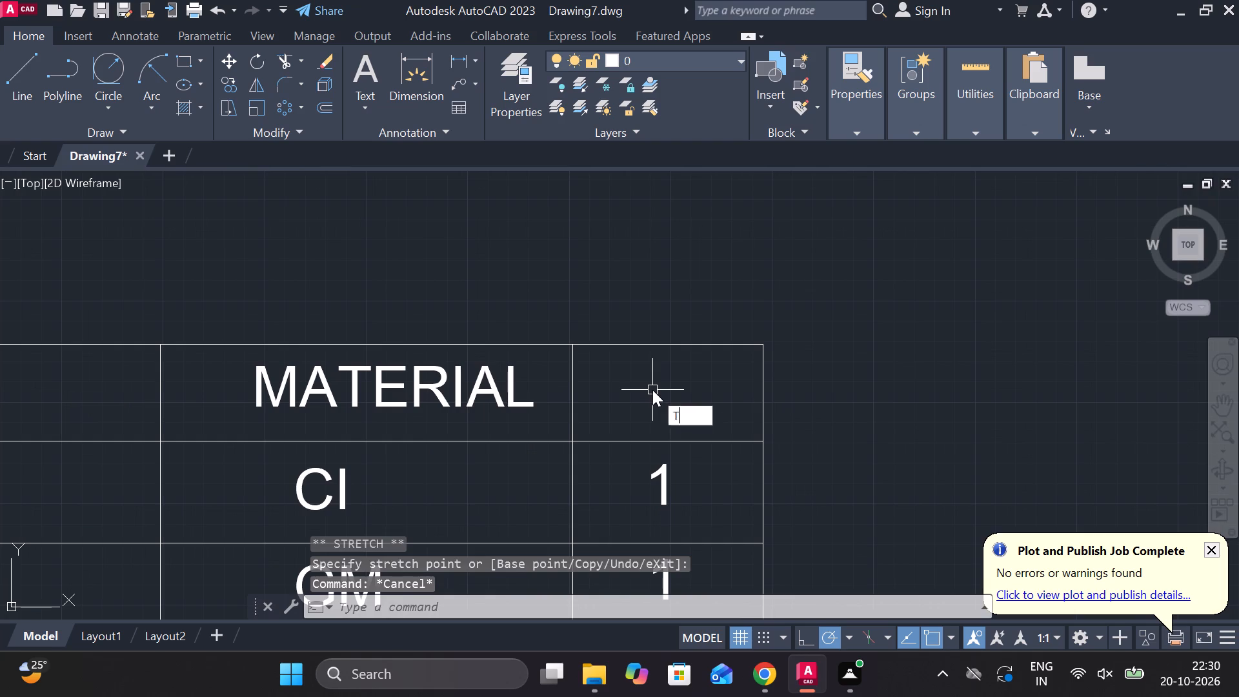
pyautogui.press('space')
pyautogui.moveTo(611, 365); pyautogui.dragTo(620, 372)
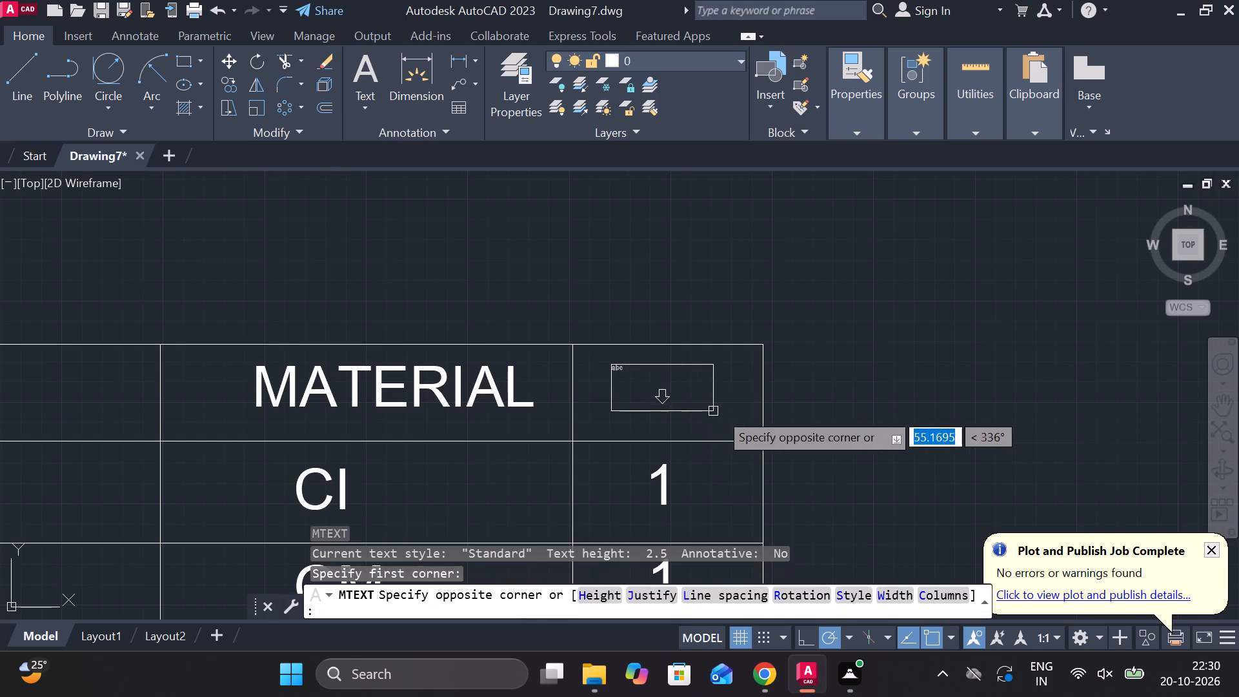
pyautogui.click(730, 412)
pyautogui.click(155, 80)
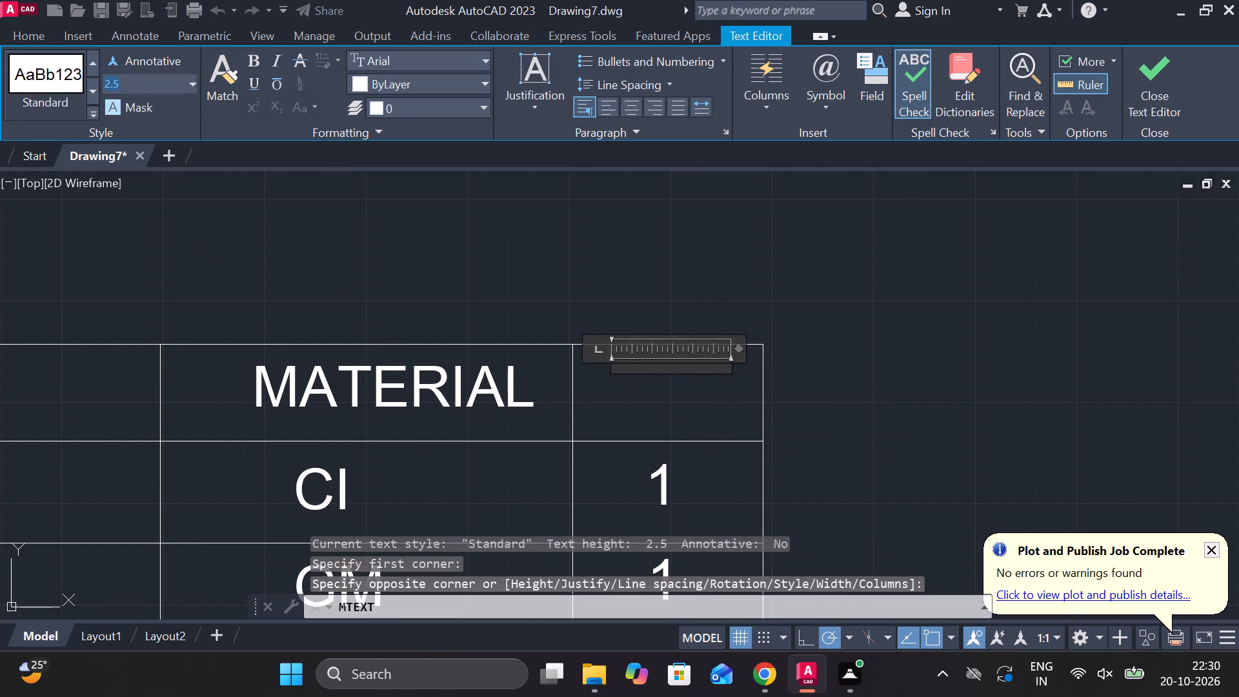
pyautogui.write('20')
pyautogui.press('Return')
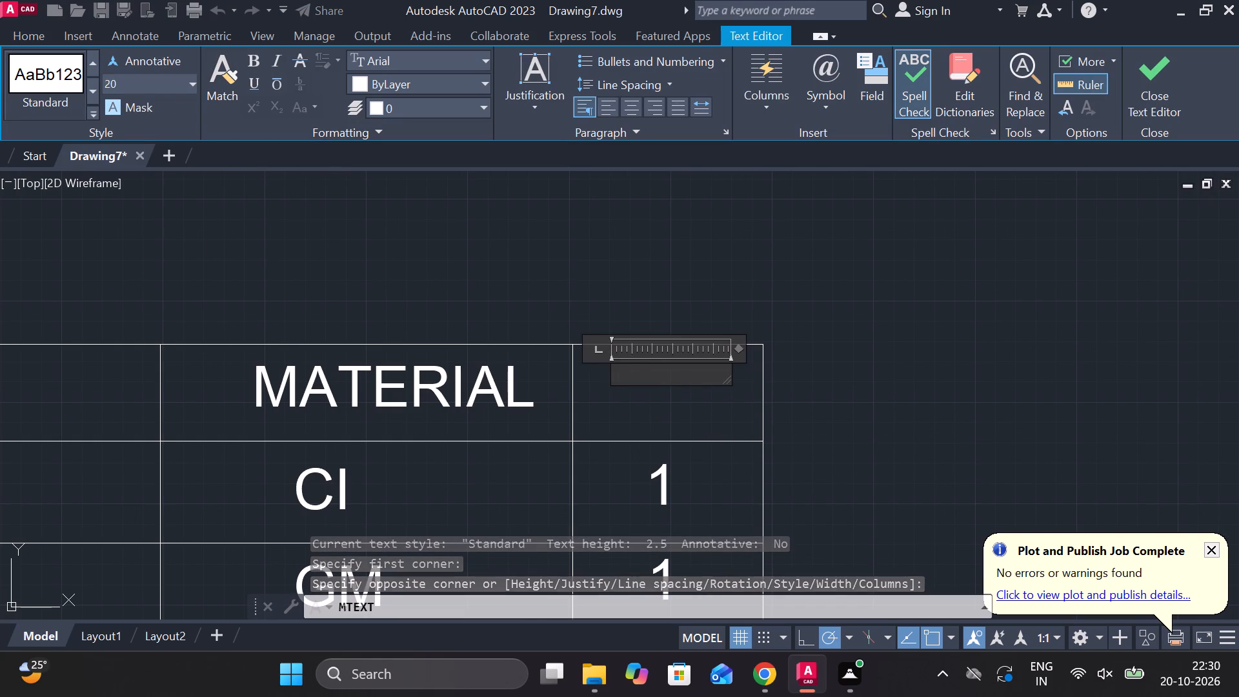
pyautogui.write('QTY')
pyautogui.click(1136, 72)
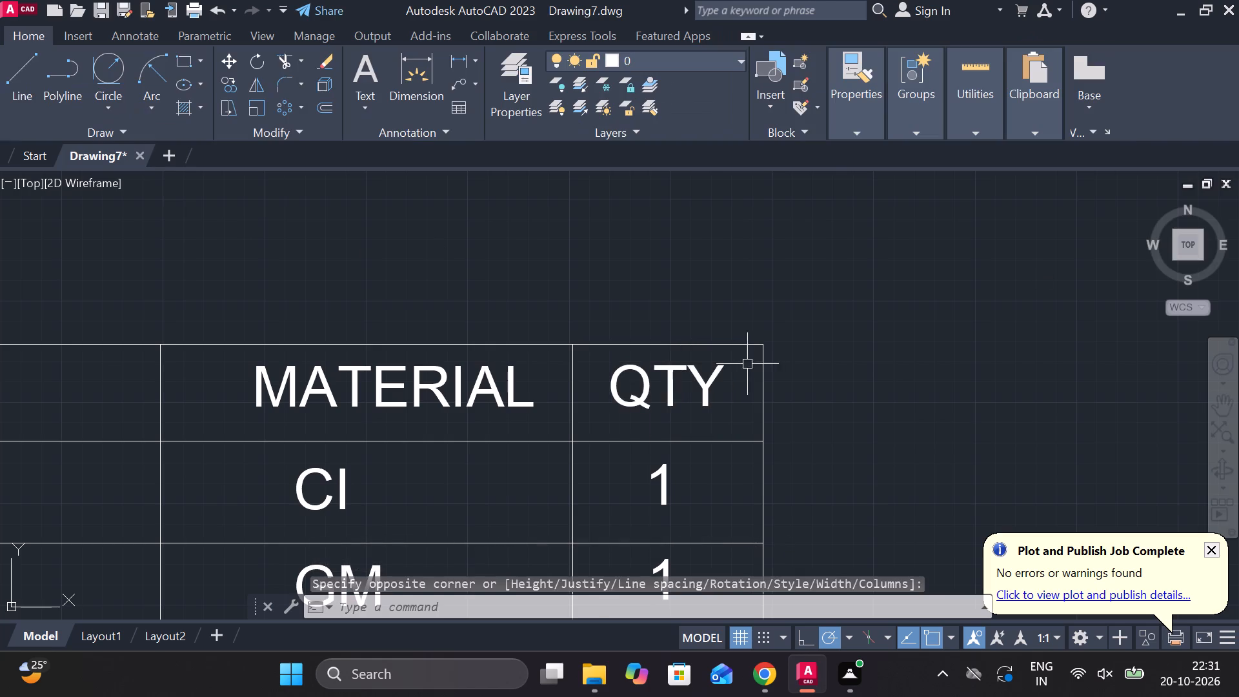
# Paste the previously copied MS text just above the table, over the PART NO. column.
pyautogui.scroll(-2, 747, 364)
pyautogui.scroll(-1, 827, 405)
pyautogui.moveTo(380, 350); pyautogui.dragTo(556, 443, button='middle')
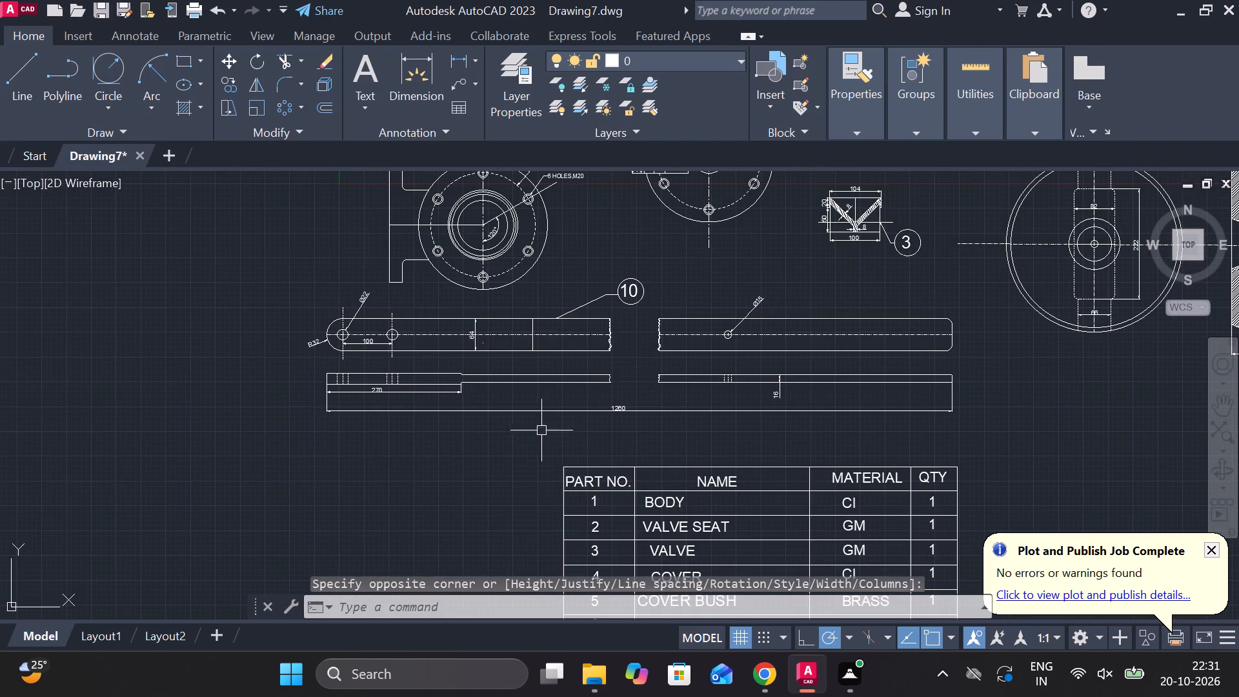
pyautogui.scroll(2, 607, 458)
pyautogui.hotkey('ctrl', 'c')
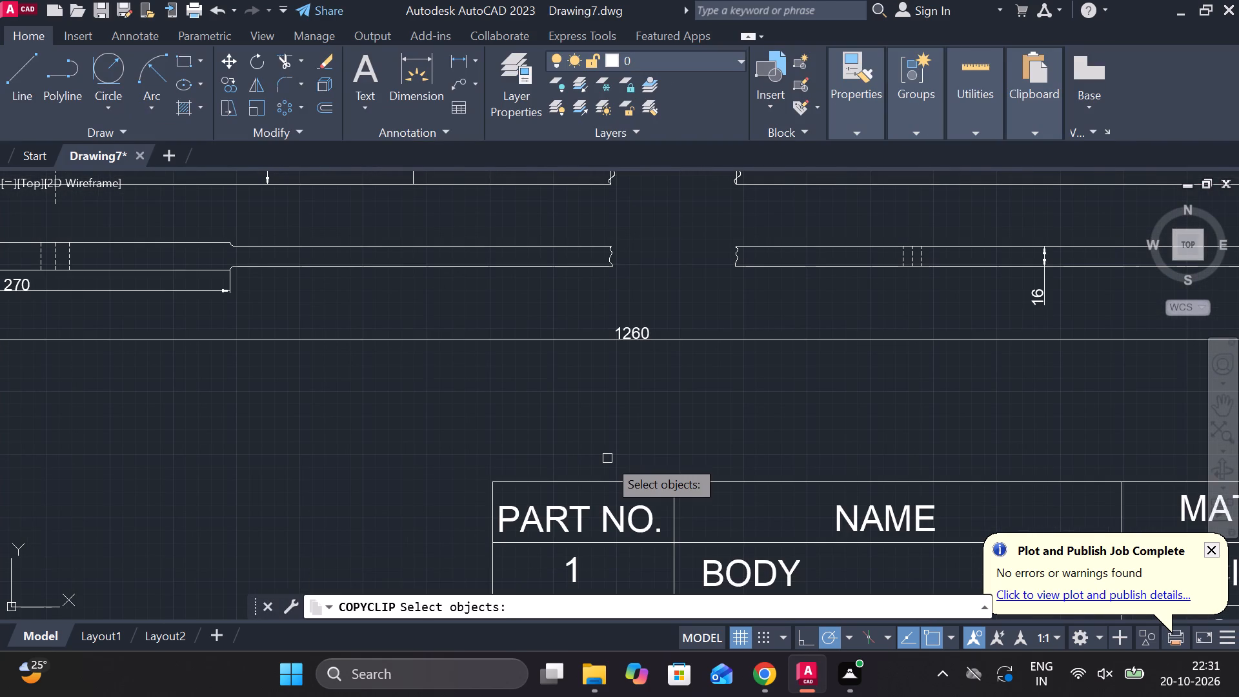
pyautogui.press('Escape')
pyautogui.hotkey('ctrl', 'v')
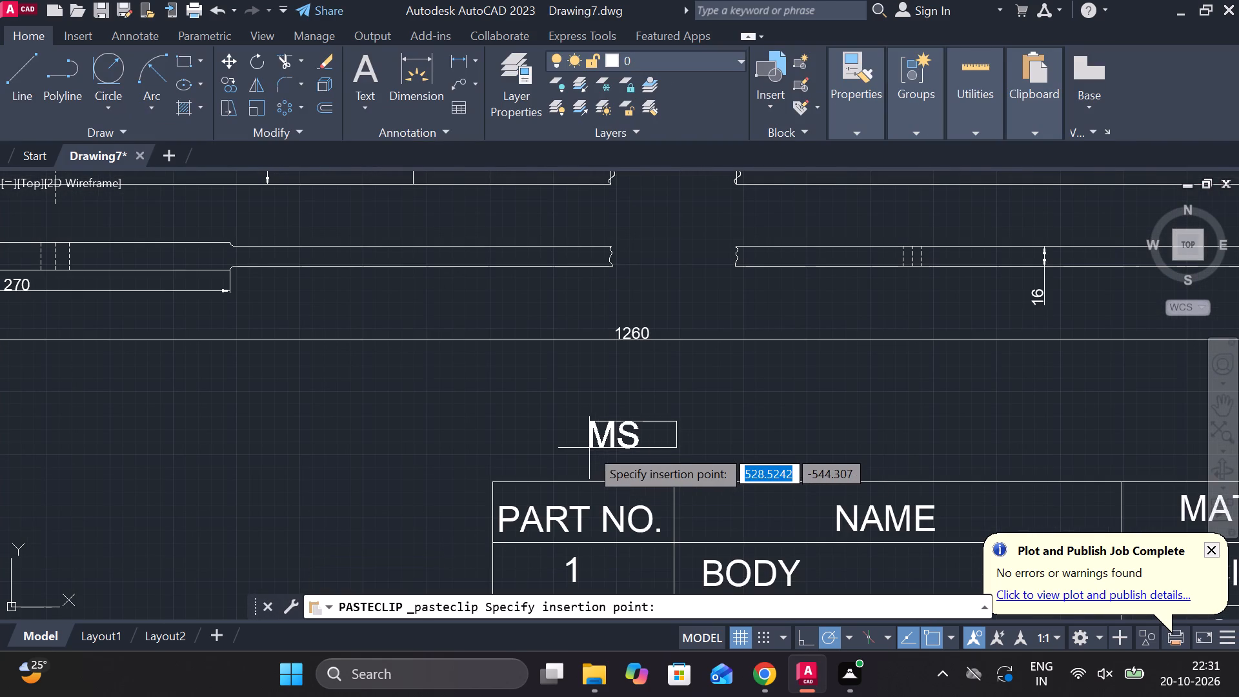
pyautogui.click(589, 448)
# Change the pasted MS text to PARTS LIST and widen its text box so the title fits on one line.
pyautogui.doubleClick(608, 438)
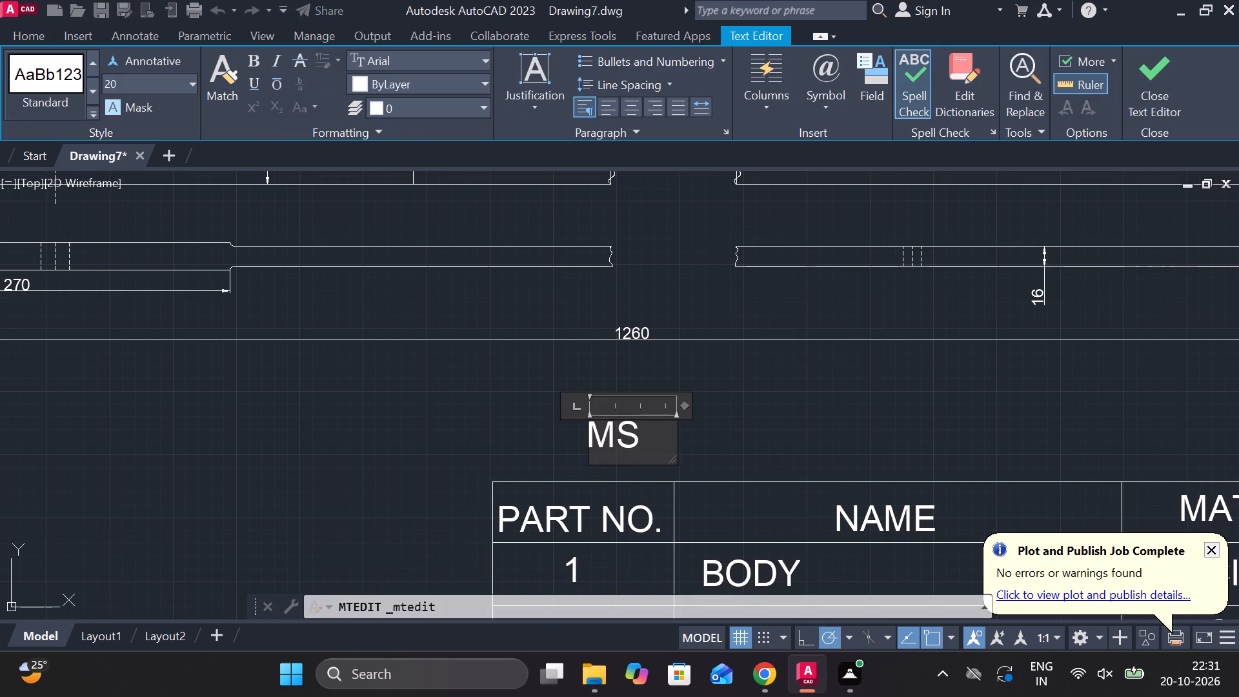
pyautogui.click(656, 434)
pyautogui.press('BackSpace')
pyautogui.press('BackSpace')
pyautogui.write('PARTS L')
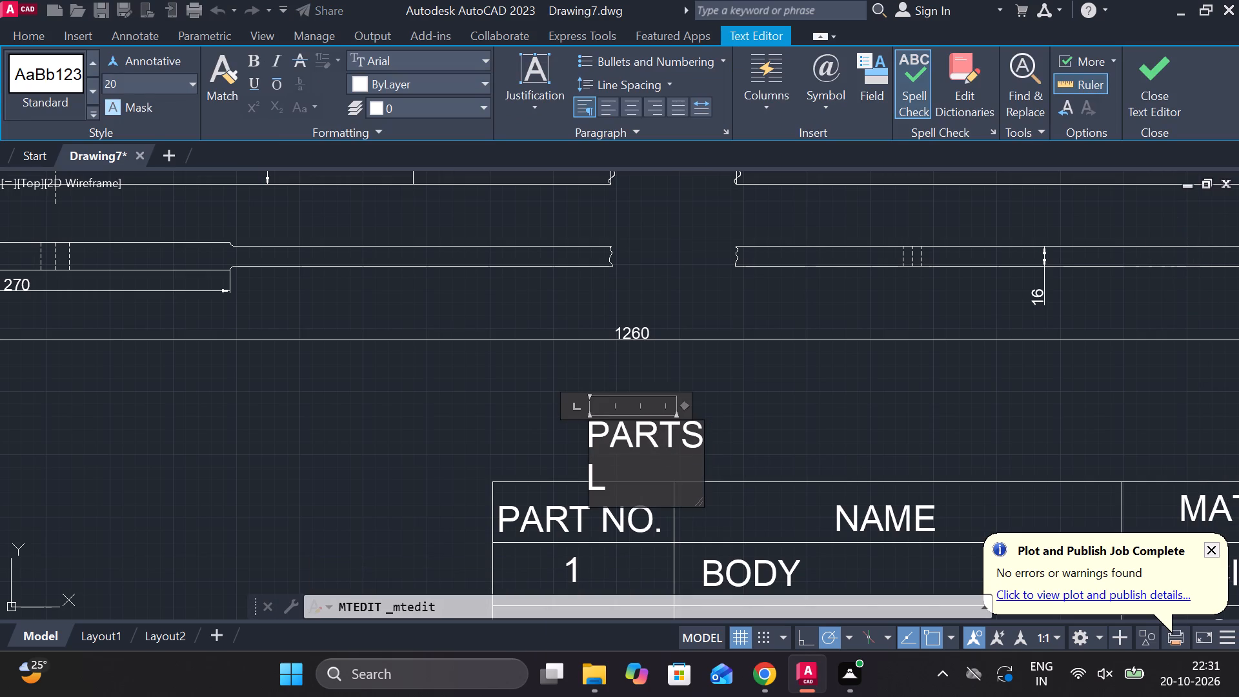
pyautogui.write('IST')
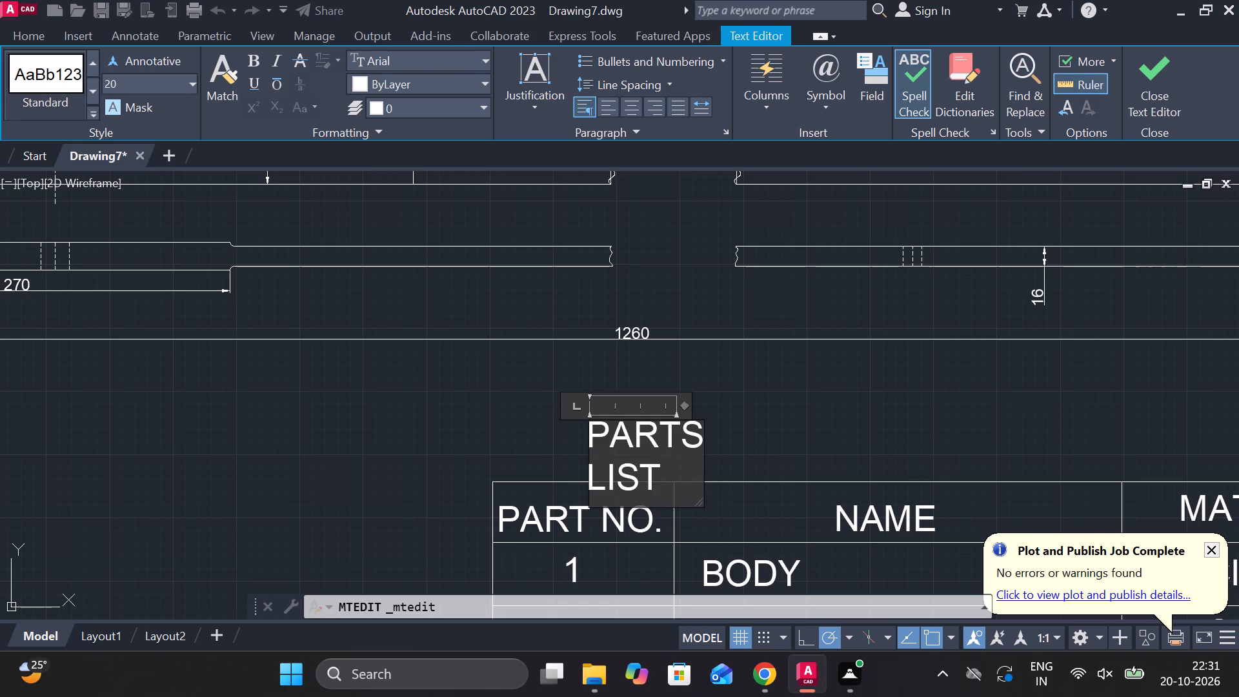
pyautogui.moveTo(701, 456); pyautogui.dragTo(872, 434)
pyautogui.click(1134, 96)
# Examine the finished parts list table and its placement beneath the valve component drawings.
pyautogui.scroll(-2, 851, 322)
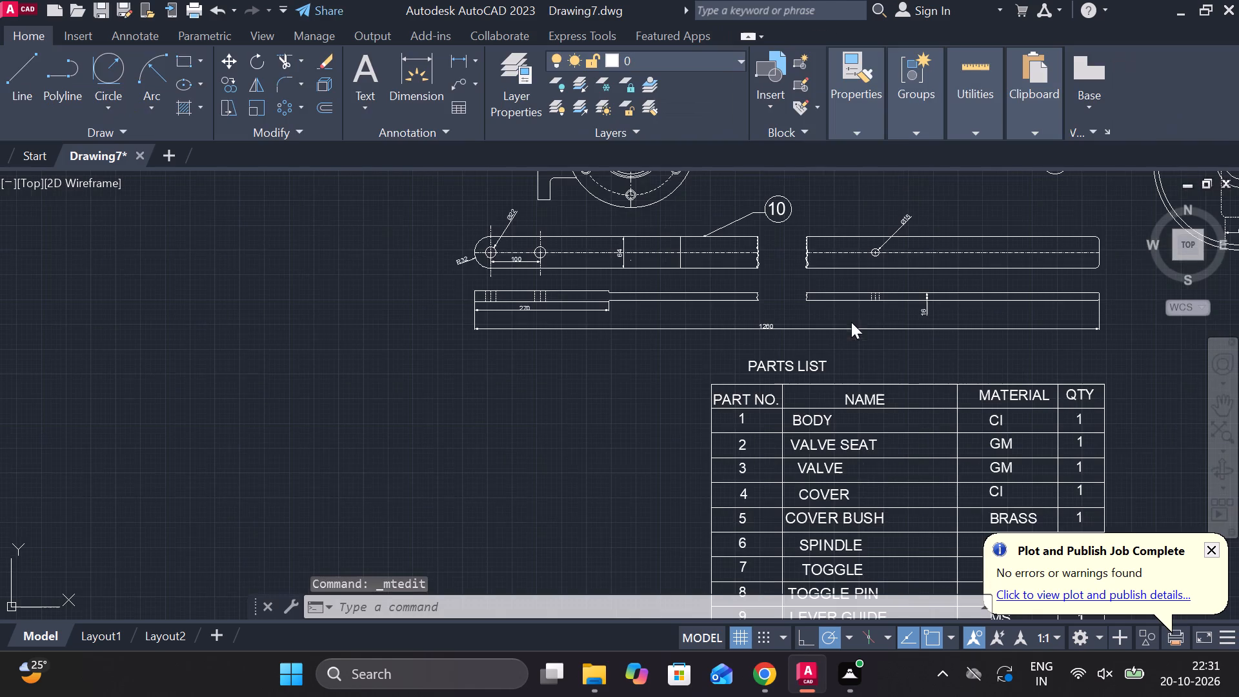
pyautogui.scroll(-1, 851, 348)
pyautogui.moveTo(813, 351); pyautogui.dragTo(598, 314, button='middle')
pyautogui.scroll(-1, 593, 300)
pyautogui.moveTo(732, 367); pyautogui.dragTo(492, 452, button='middle')
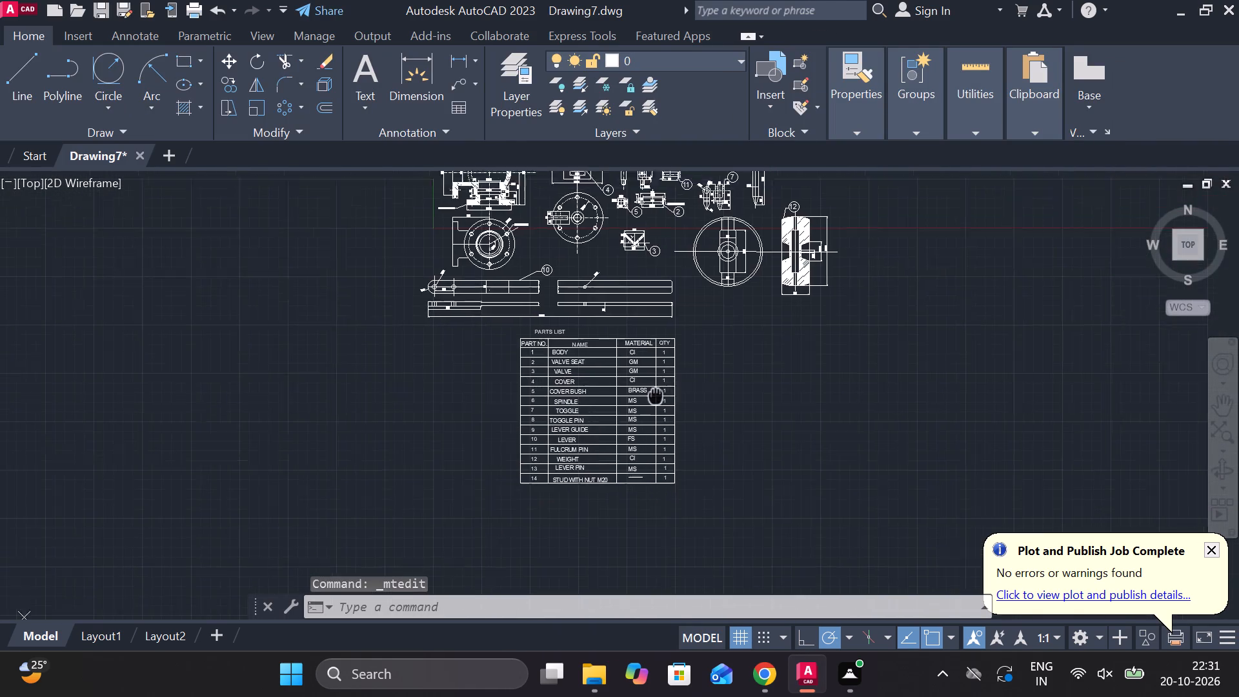
pyautogui.moveTo(492, 452); pyautogui.dragTo(345, 510, button='middle')
pyautogui.moveTo(437, 492); pyautogui.dragTo(635, 456, button='middle')
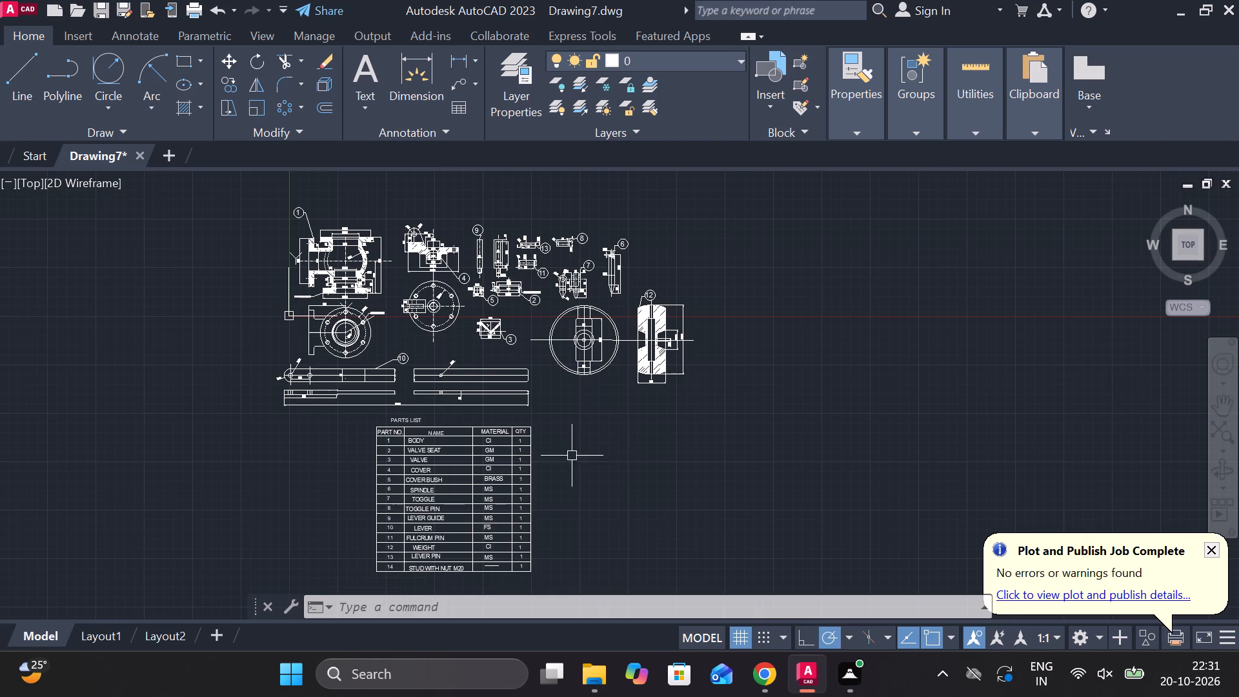
pyautogui.scroll(2, 574, 495)
pyautogui.moveTo(585, 498); pyautogui.dragTo(786, 403, button='middle')
pyautogui.scroll(-1, 786, 415)
pyautogui.moveTo(769, 434); pyautogui.dragTo(721, 459, button='middle')
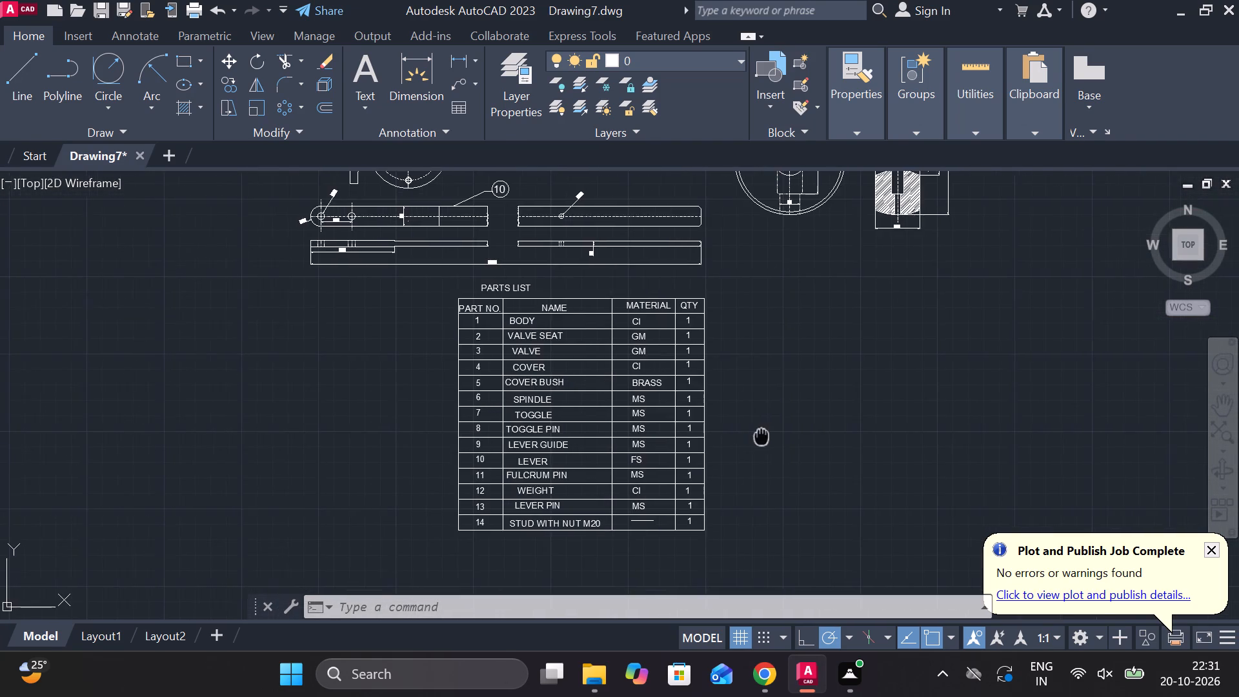
pyautogui.moveTo(721, 459); pyautogui.dragTo(656, 481, button='middle')
pyautogui.scroll(1, 662, 473)
pyautogui.moveTo(667, 470); pyautogui.dragTo(699, 492, button='middle')
pyautogui.moveTo(656, 418); pyautogui.dragTo(678, 425, button='middle')
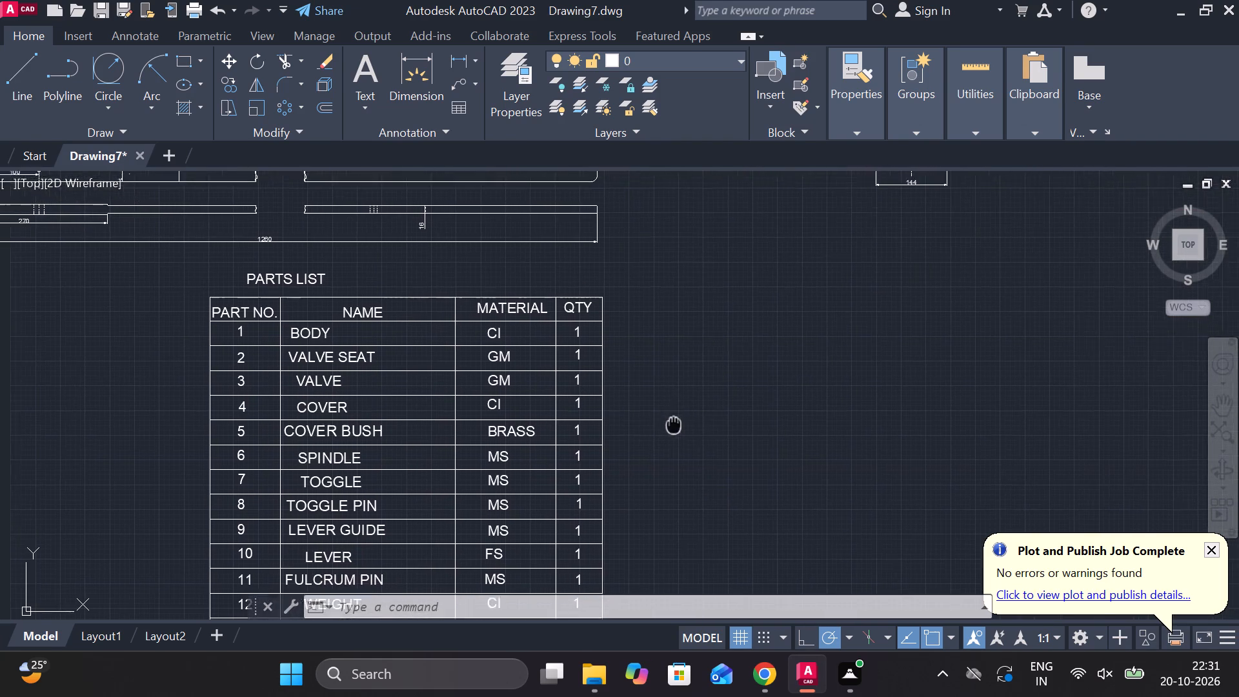
# Copy the header row with its PART NO., NAME, MATERIAL and QTY texts and border lines to directly beyond the table's QTY column.
pyautogui.moveTo(678, 425); pyautogui.dragTo(711, 450, button='middle')
pyautogui.moveTo(294, 358); pyautogui.dragTo(339, 386, button='middle')
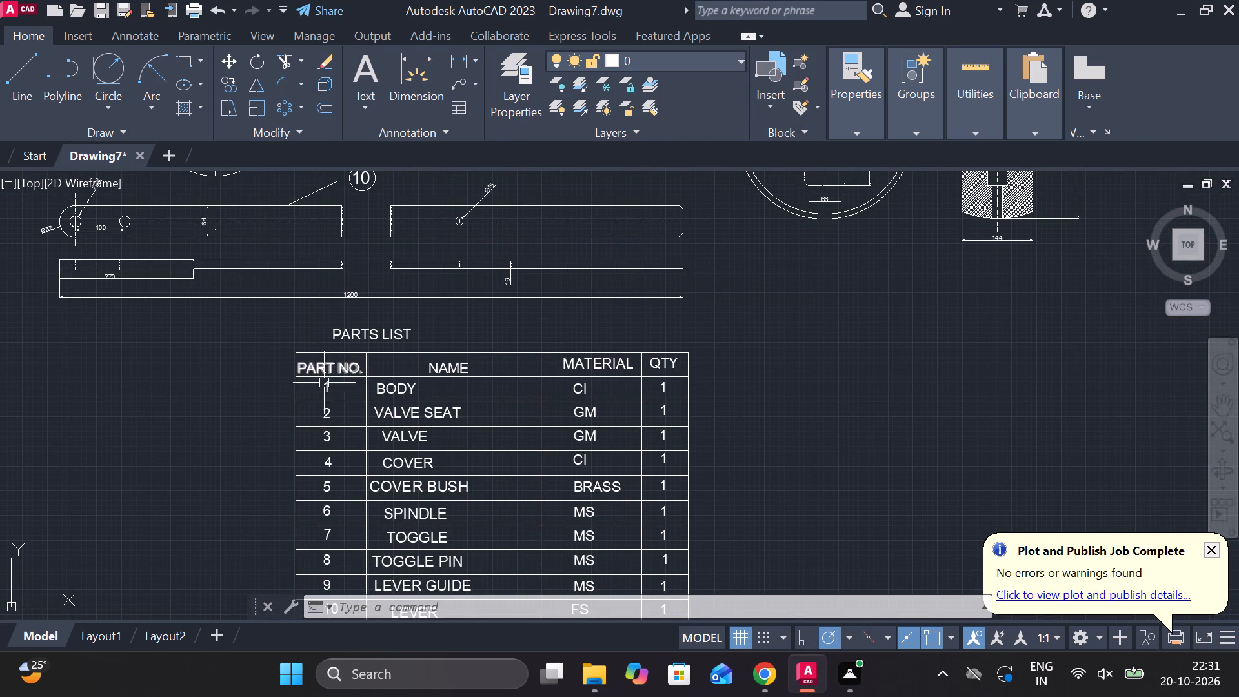
pyautogui.click(283, 337)
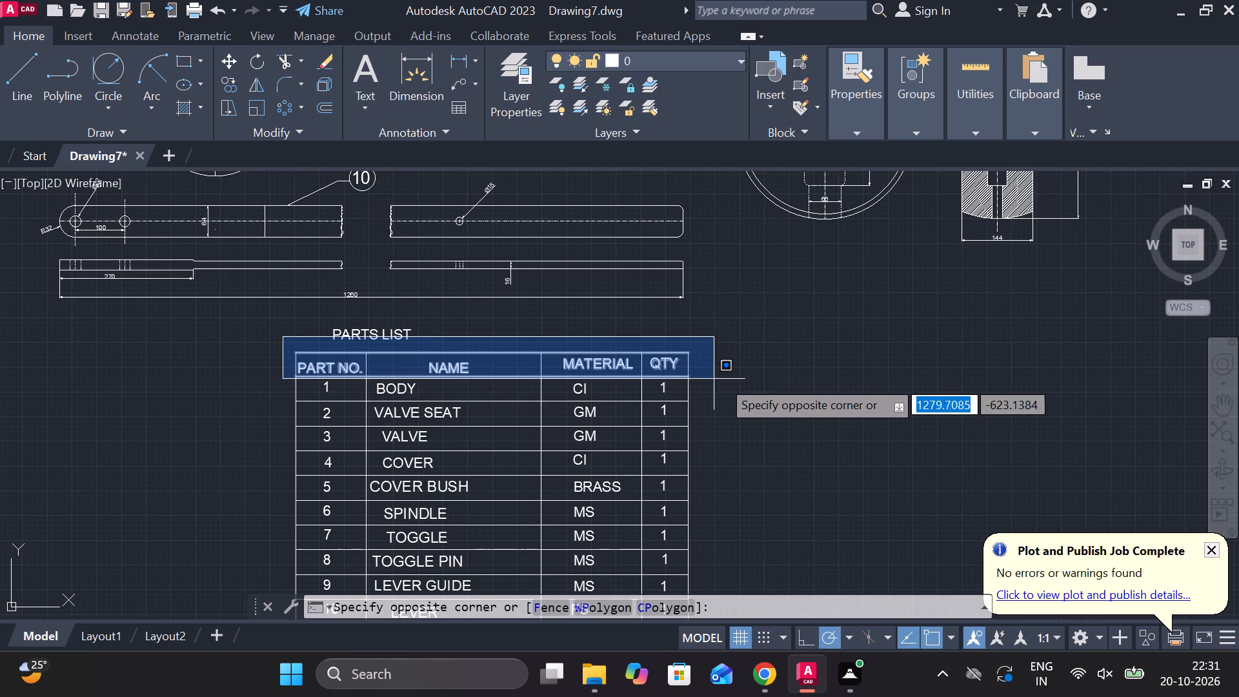
pyautogui.click(736, 382)
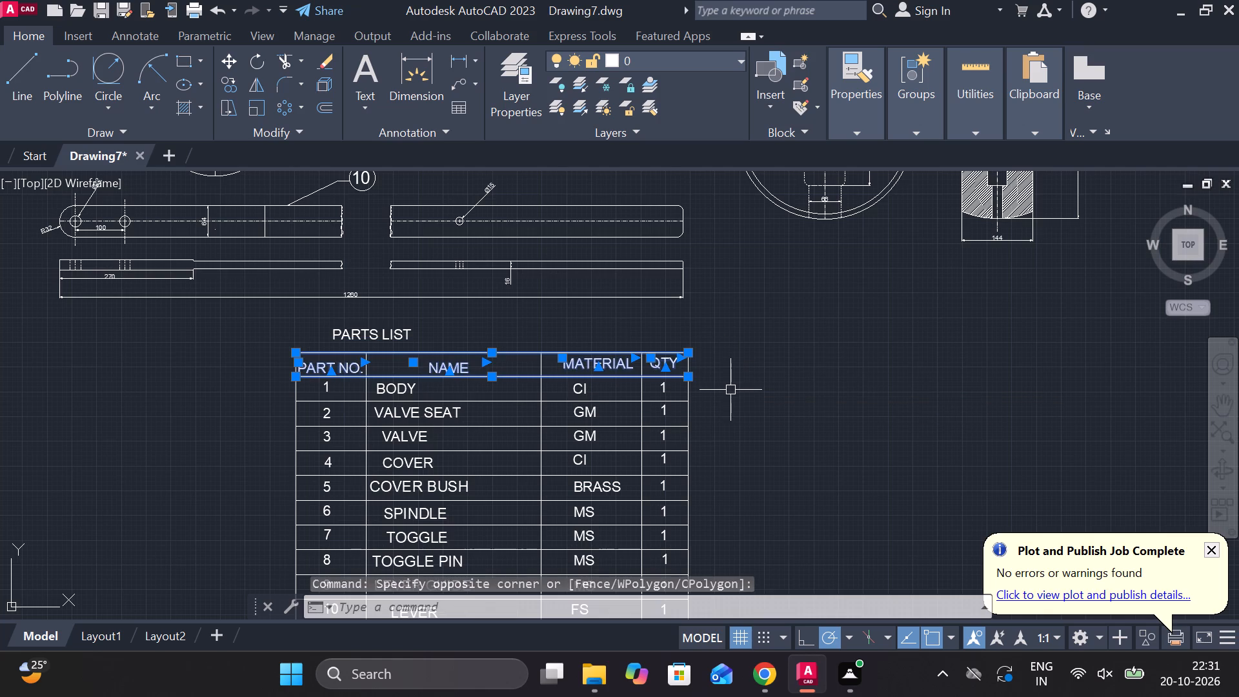
pyautogui.write('CO')
pyautogui.press('Return')
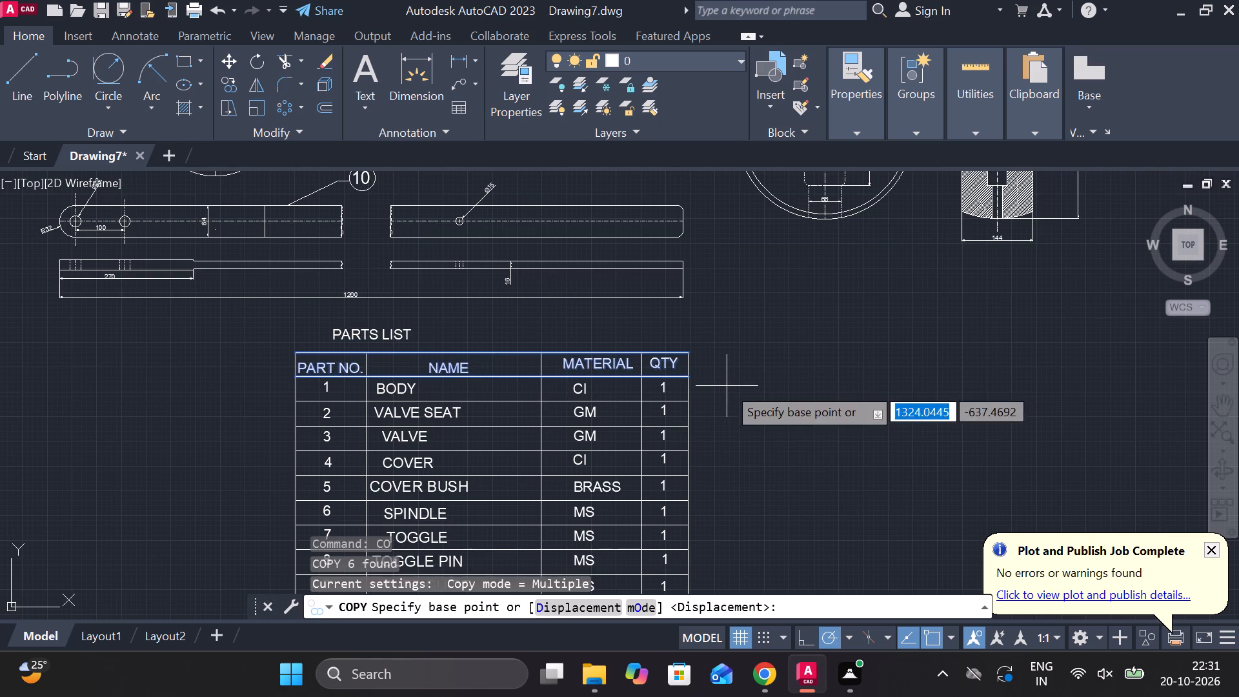
pyautogui.click(290, 352)
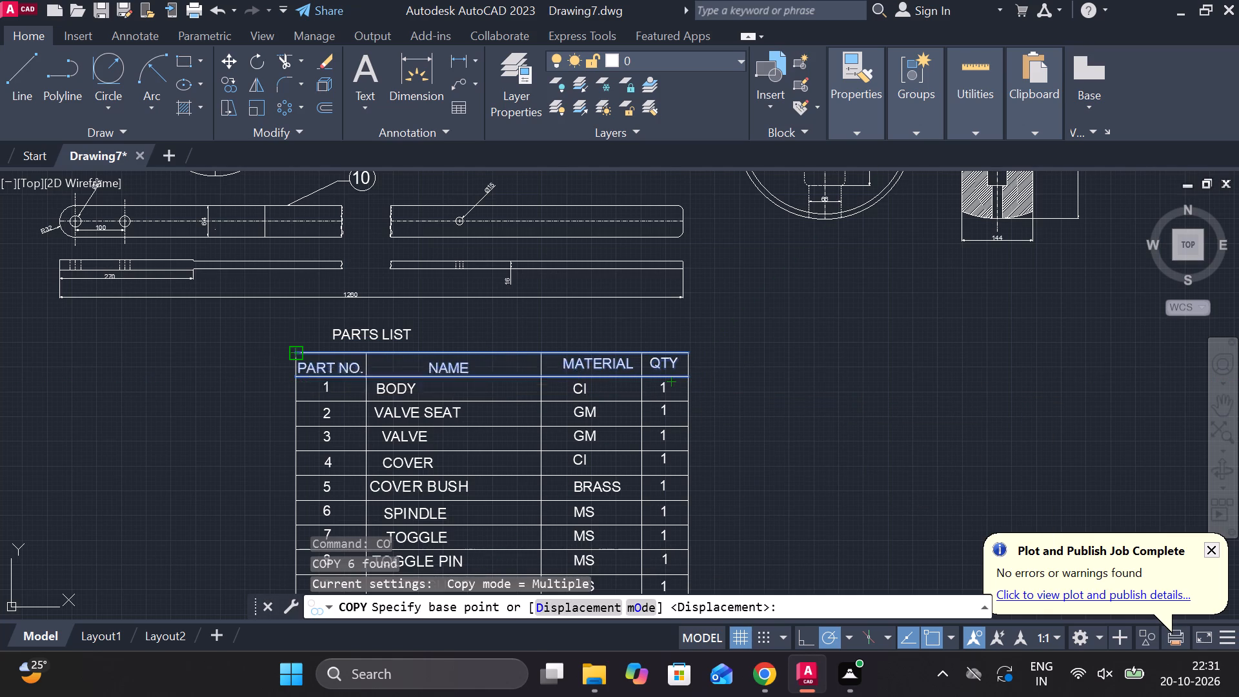
pyautogui.scroll(1, 585, 352)
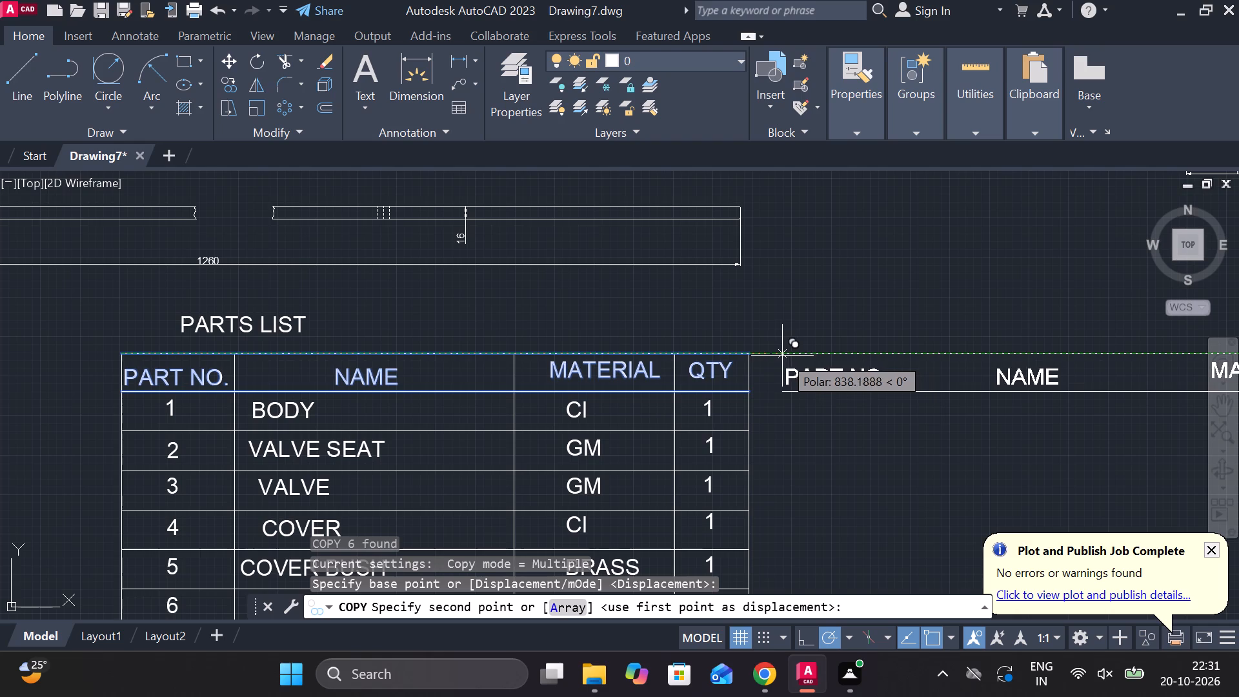
pyautogui.click(752, 354)
pyautogui.scroll(-1, 801, 438)
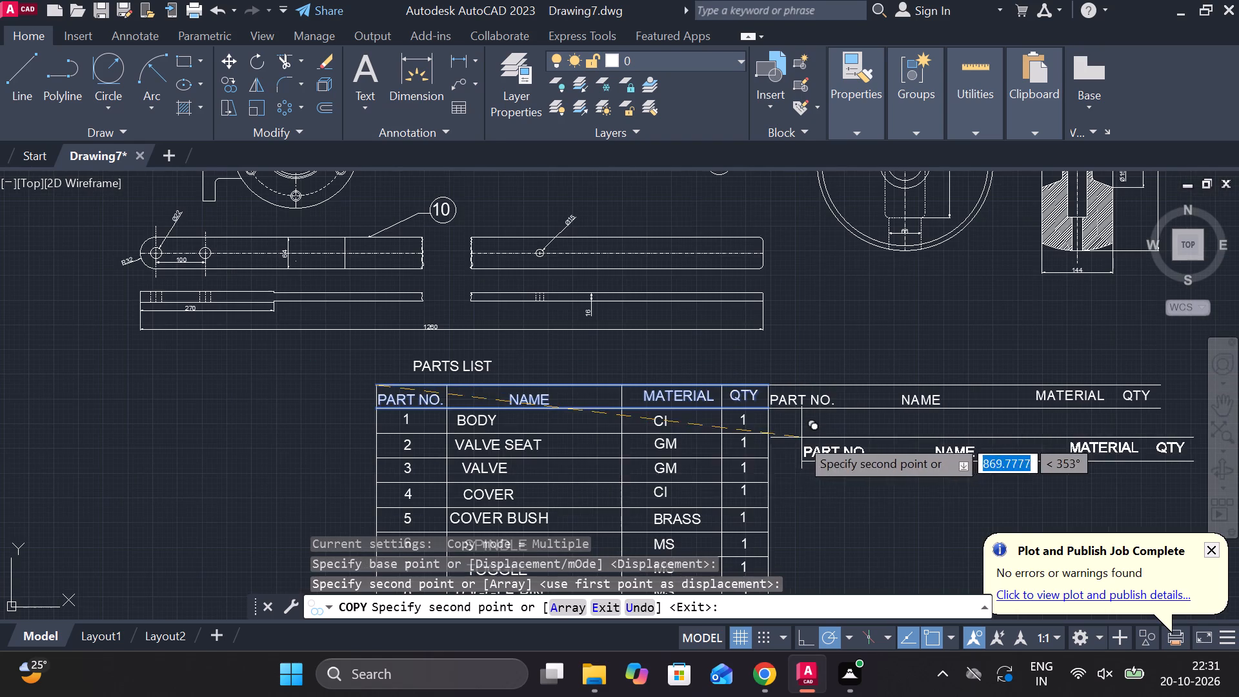
pyautogui.press('Escape')
# Move the rows for parts 9 to 14, with their row lines and the line above part 8, beneath the copied header row.
pyautogui.moveTo(387, 438); pyautogui.dragTo(351, 422, button='middle')
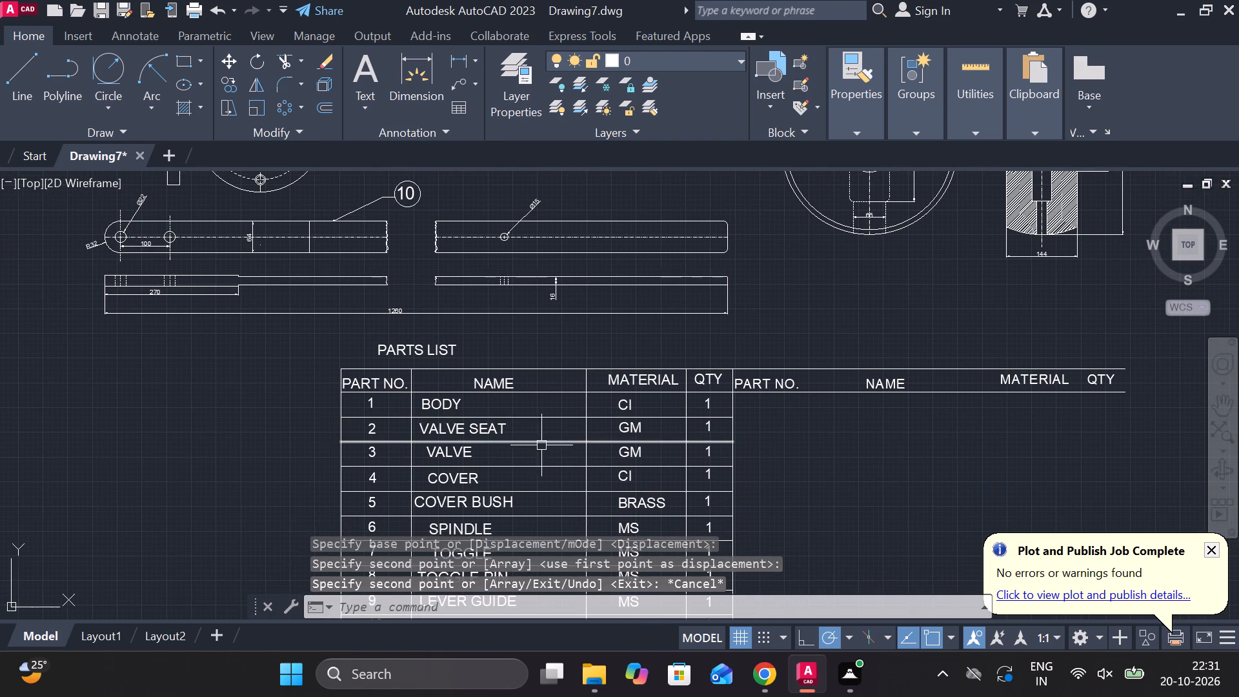
pyautogui.moveTo(709, 463); pyautogui.dragTo(554, 326, button='middle')
pyautogui.moveTo(667, 339); pyautogui.dragTo(720, 350, button='middle')
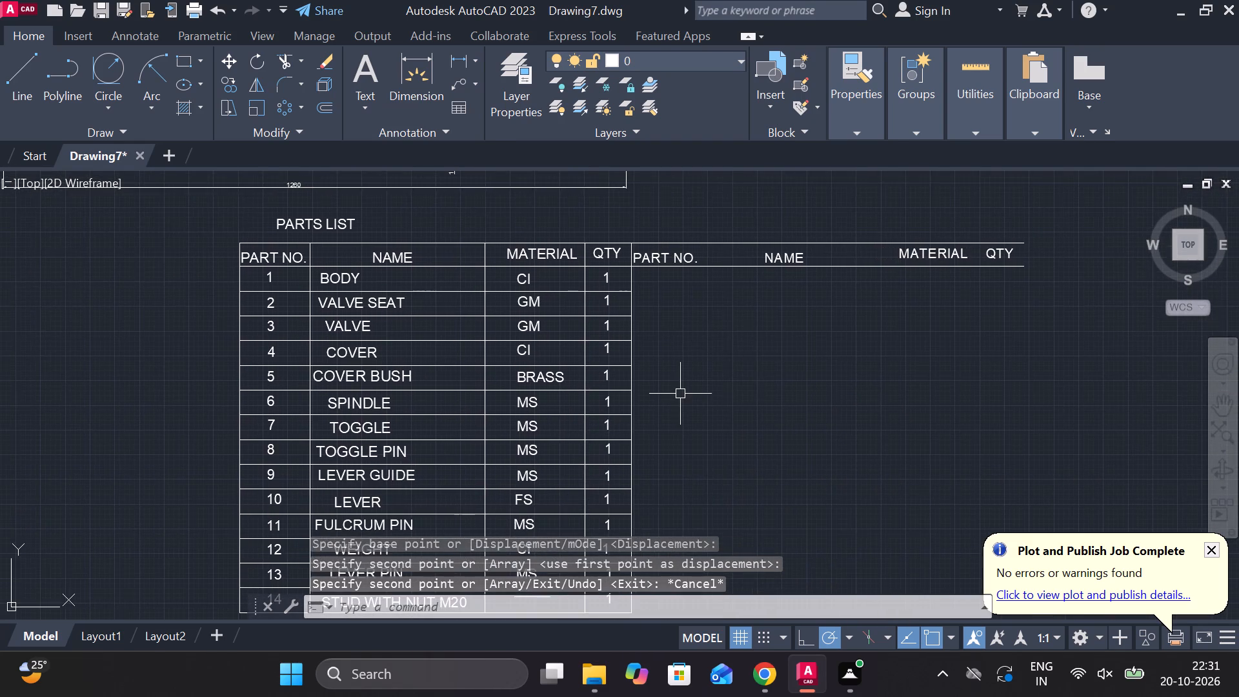
pyautogui.moveTo(680, 394); pyautogui.dragTo(781, 345, button='middle')
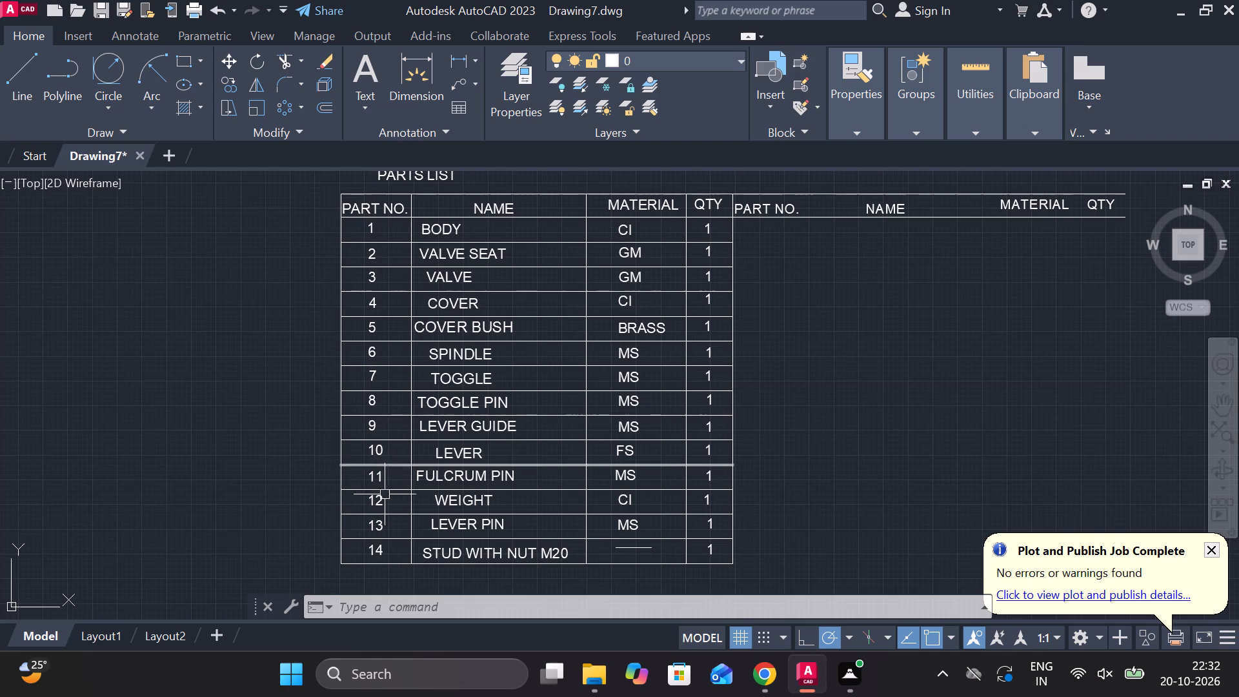
pyautogui.click(318, 400)
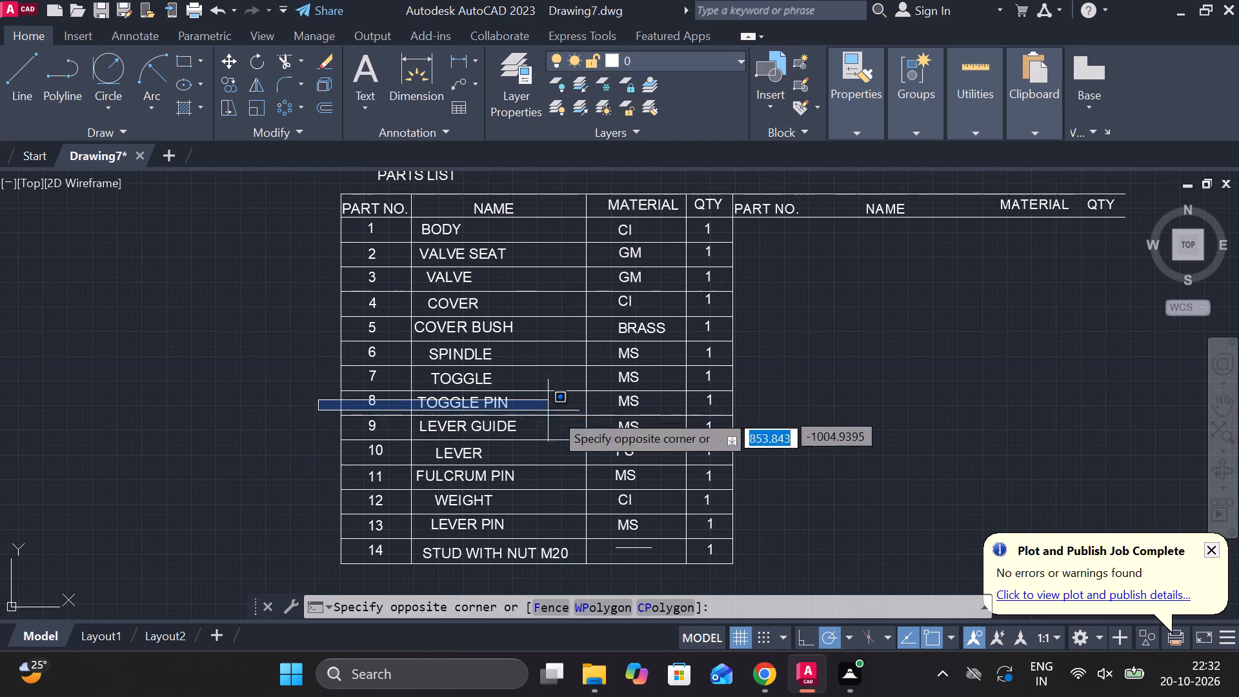
pyautogui.click(784, 572)
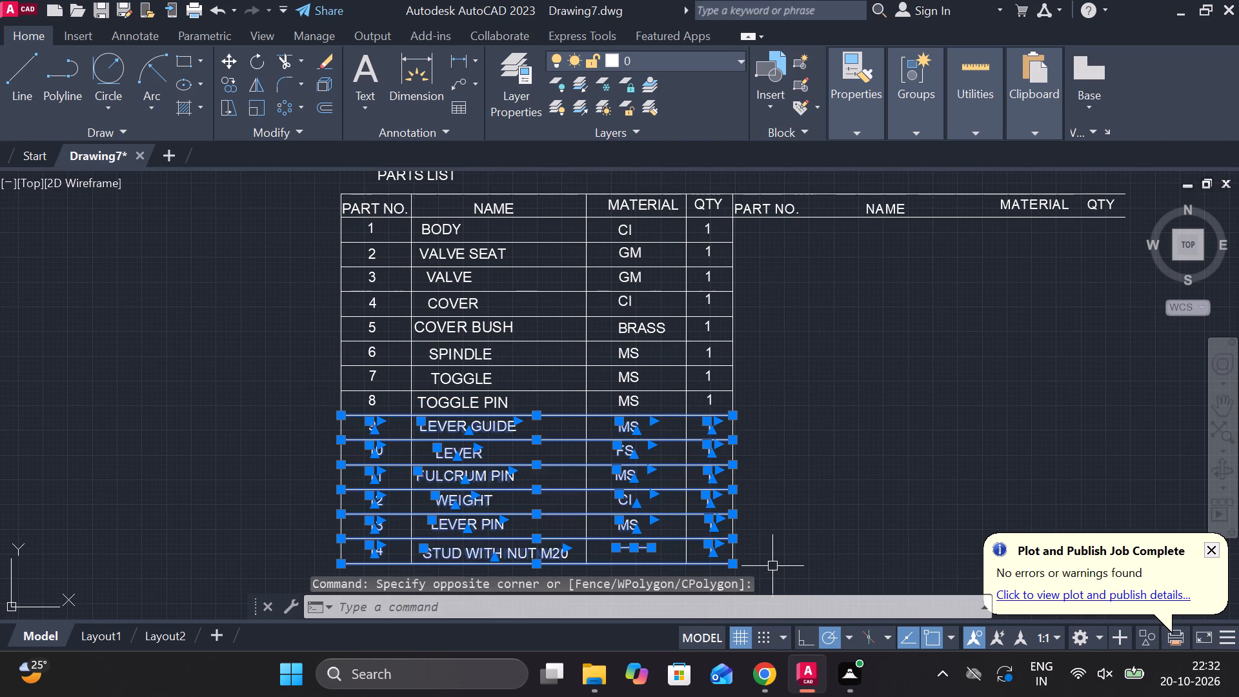
pyautogui.scroll(1, 365, 421)
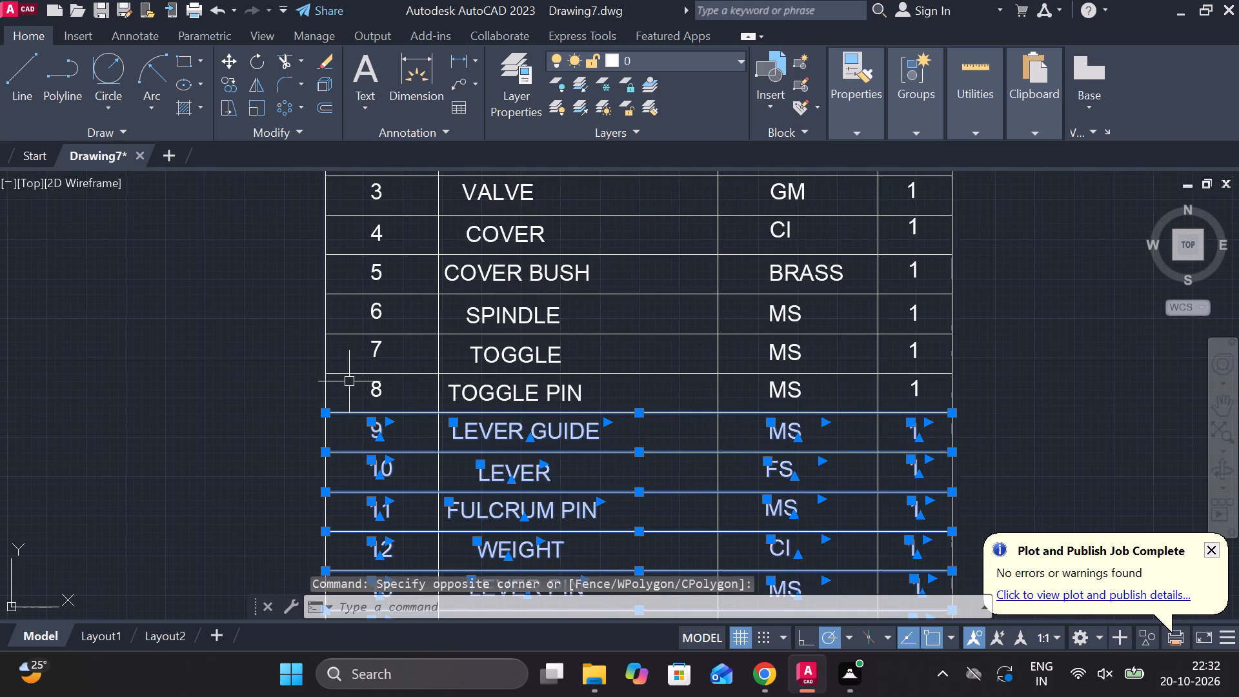
pyautogui.click(349, 375)
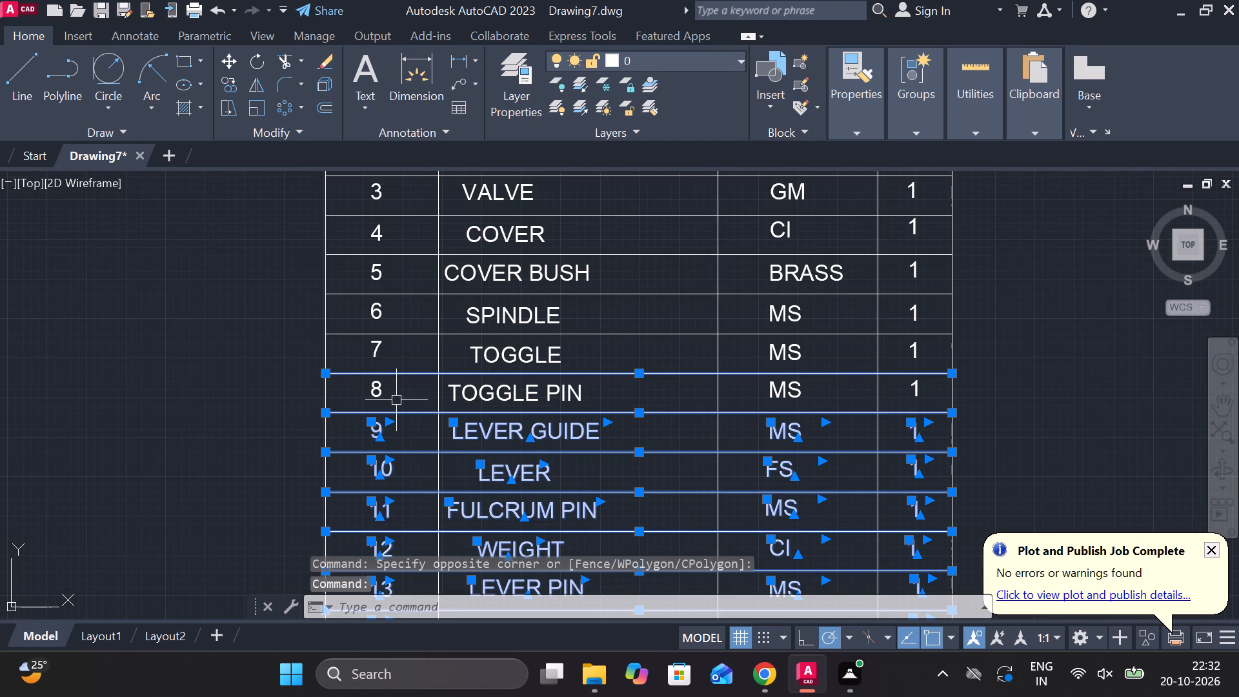
pyautogui.scroll(-1, 396, 400)
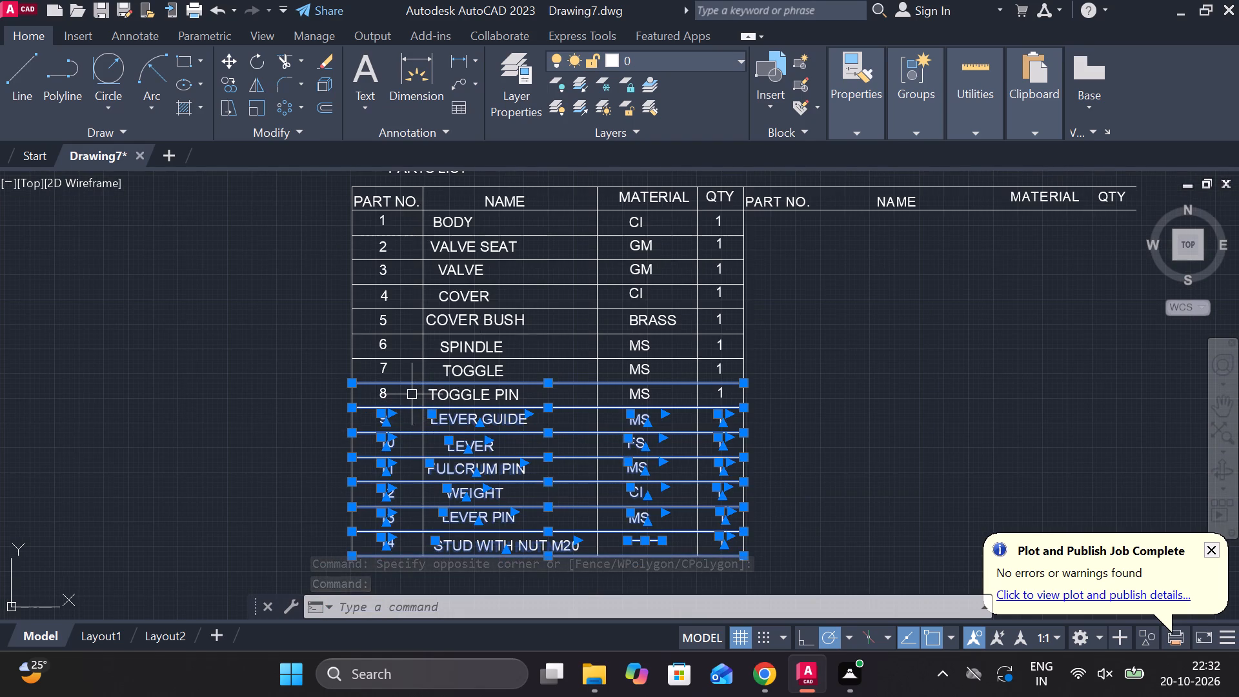
pyautogui.press('m')
pyautogui.press('Return')
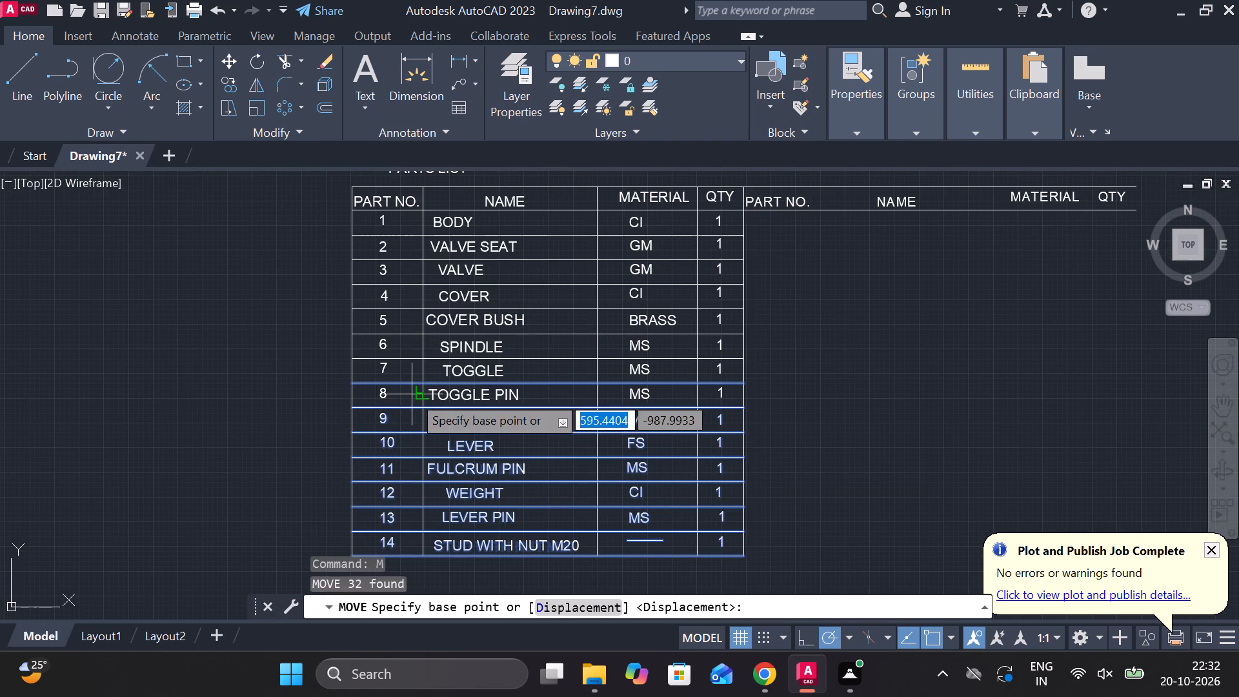
pyautogui.click(350, 385)
pyautogui.moveTo(683, 328); pyautogui.dragTo(678, 333, button='middle')
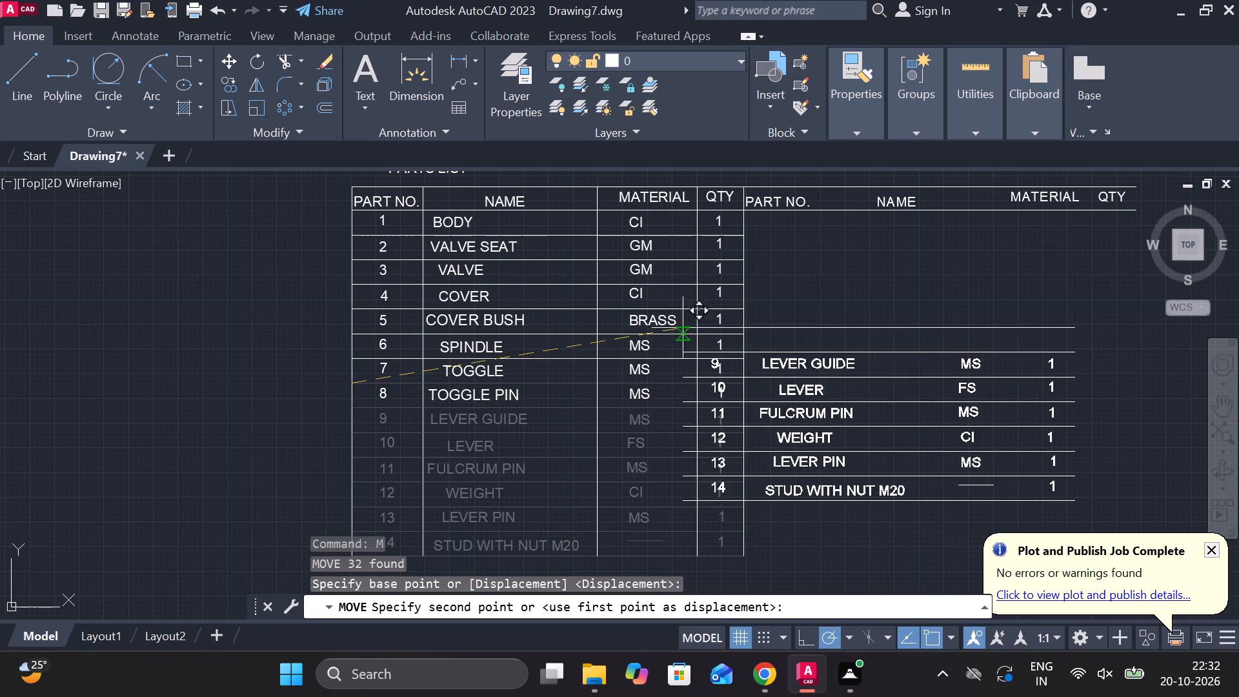
pyautogui.moveTo(678, 333); pyautogui.dragTo(541, 392, button='middle')
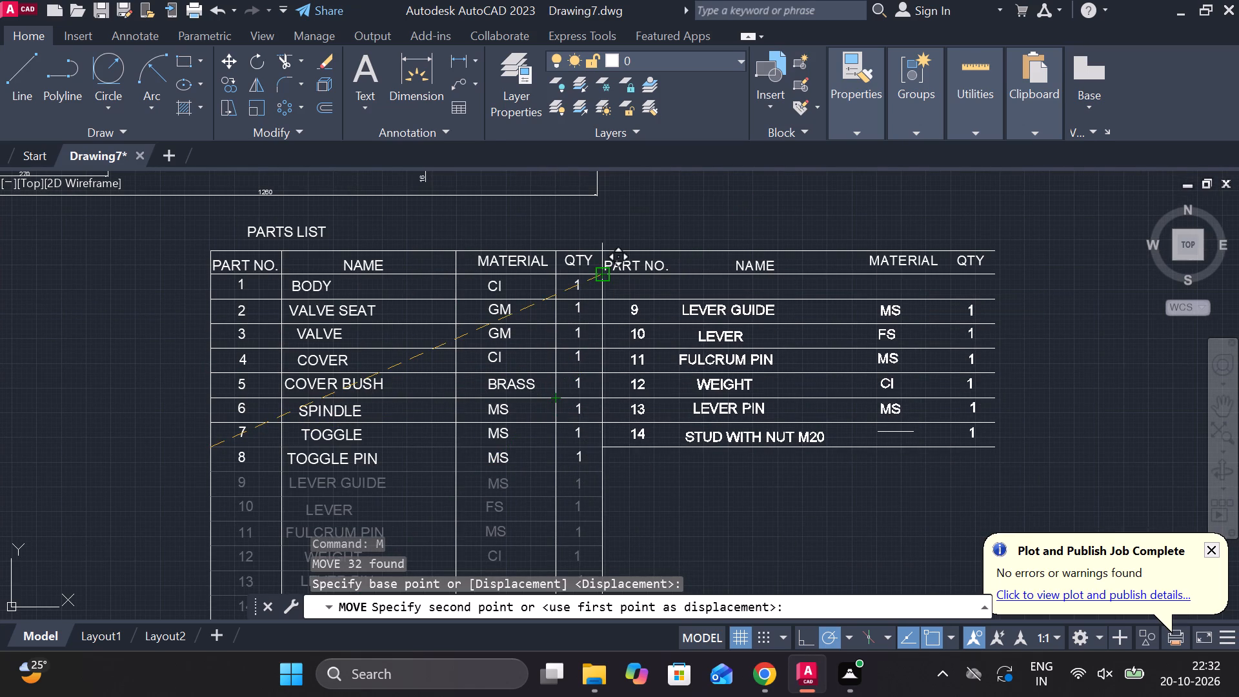
pyautogui.click(599, 271)
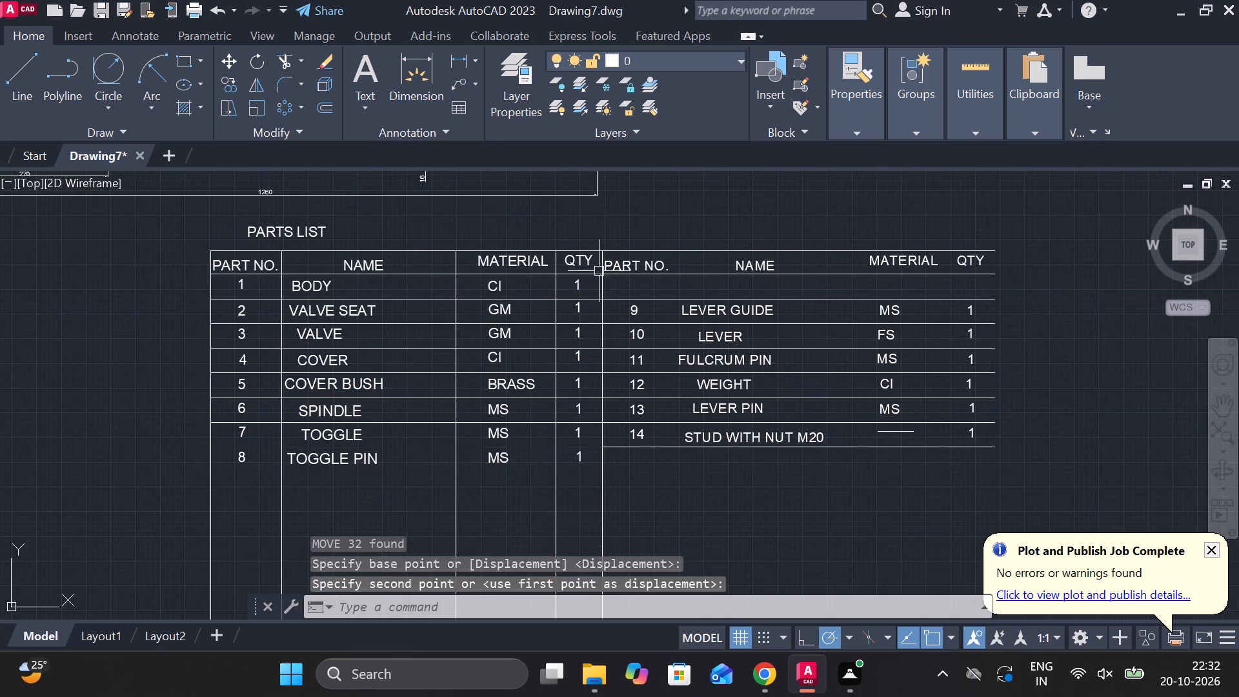
# Extend the bottom line of the moved rows back across all columns of the original table to close the row of part 7.
pyautogui.moveTo(743, 430); pyautogui.dragTo(901, 376, button='middle')
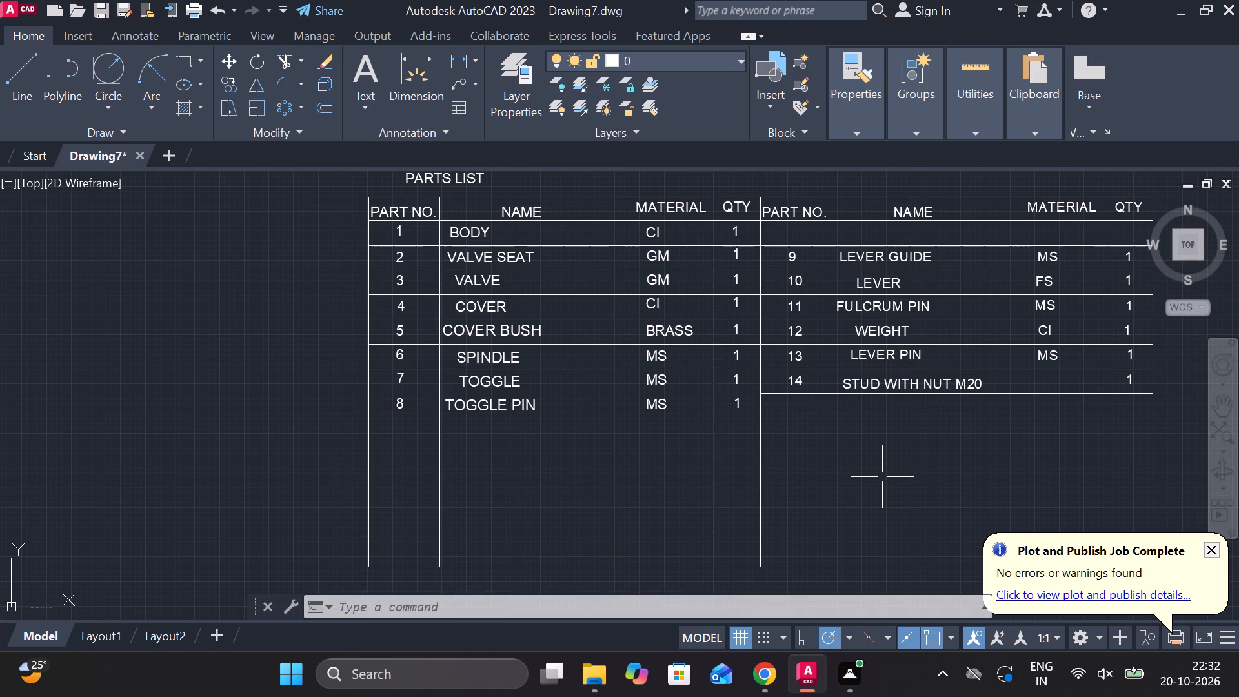
pyautogui.write('EX')
pyautogui.press('space')
pyautogui.click(772, 396)
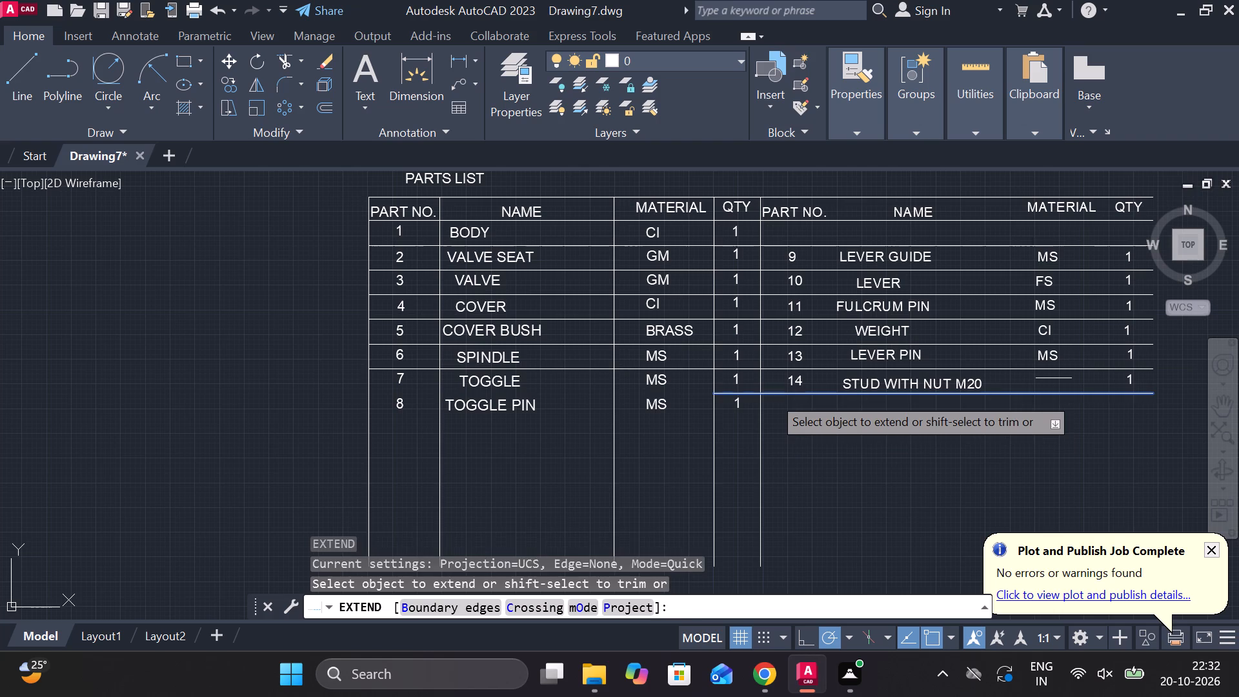
pyautogui.click(730, 394)
pyautogui.click(642, 394)
pyautogui.click(542, 396)
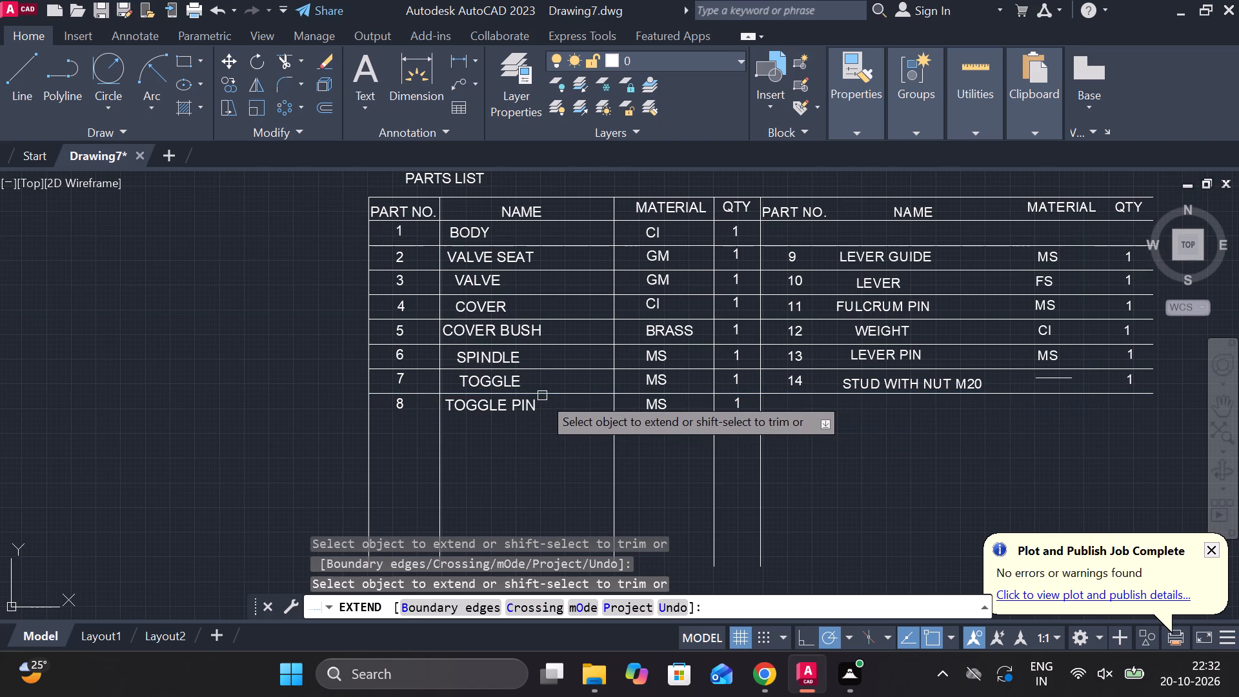
pyautogui.press('Escape')
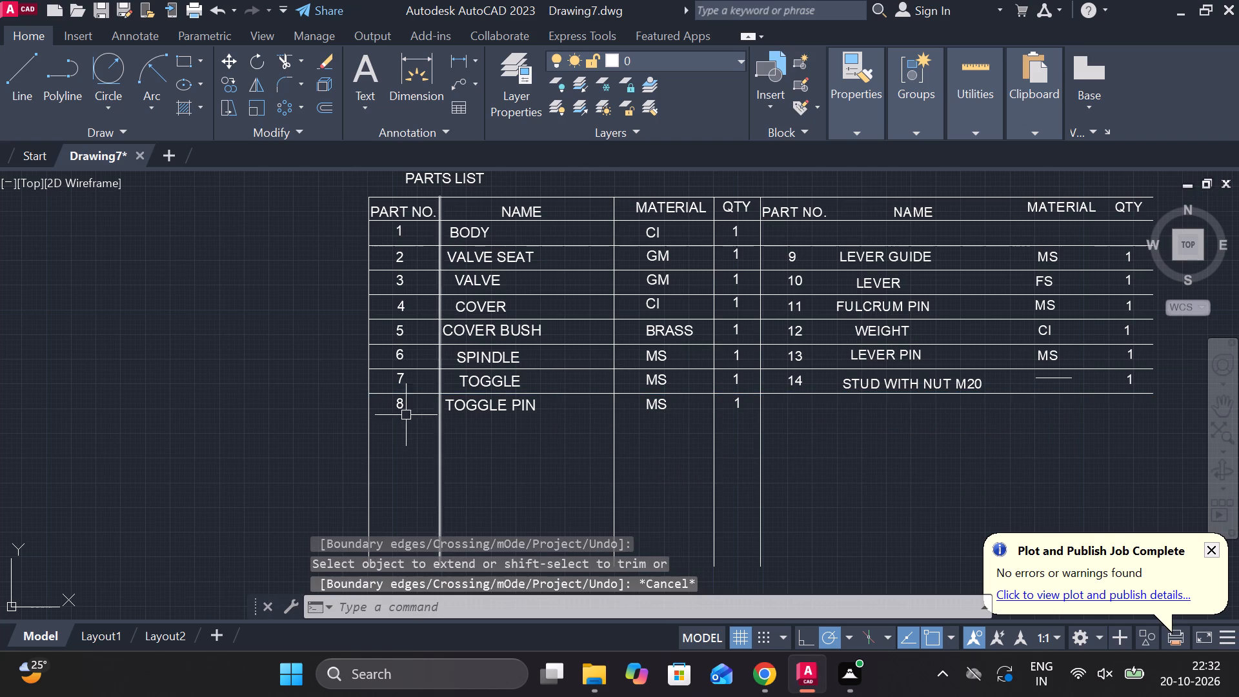
# Move the part 8 texts (8, TOGGLE PIN, MS, 1) into the empty first row beneath the copied header, above part 9.
pyautogui.click(401, 410)
pyautogui.click(472, 409)
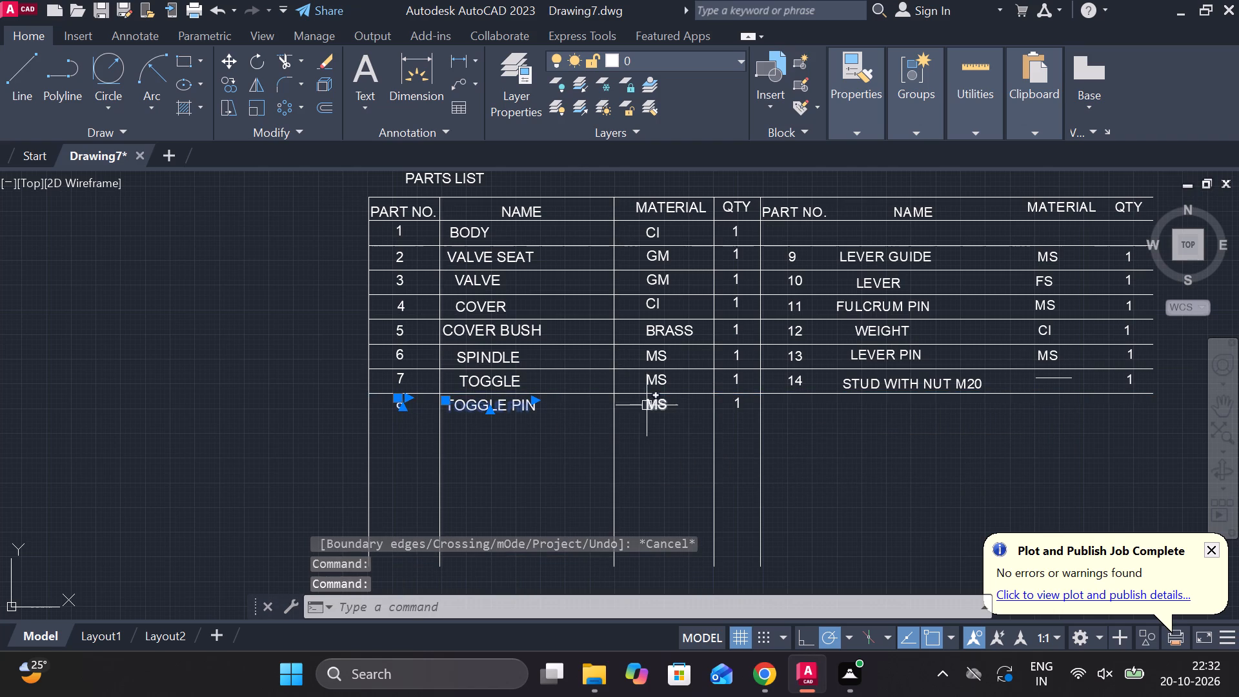
pyautogui.click(649, 405)
pyautogui.click(734, 405)
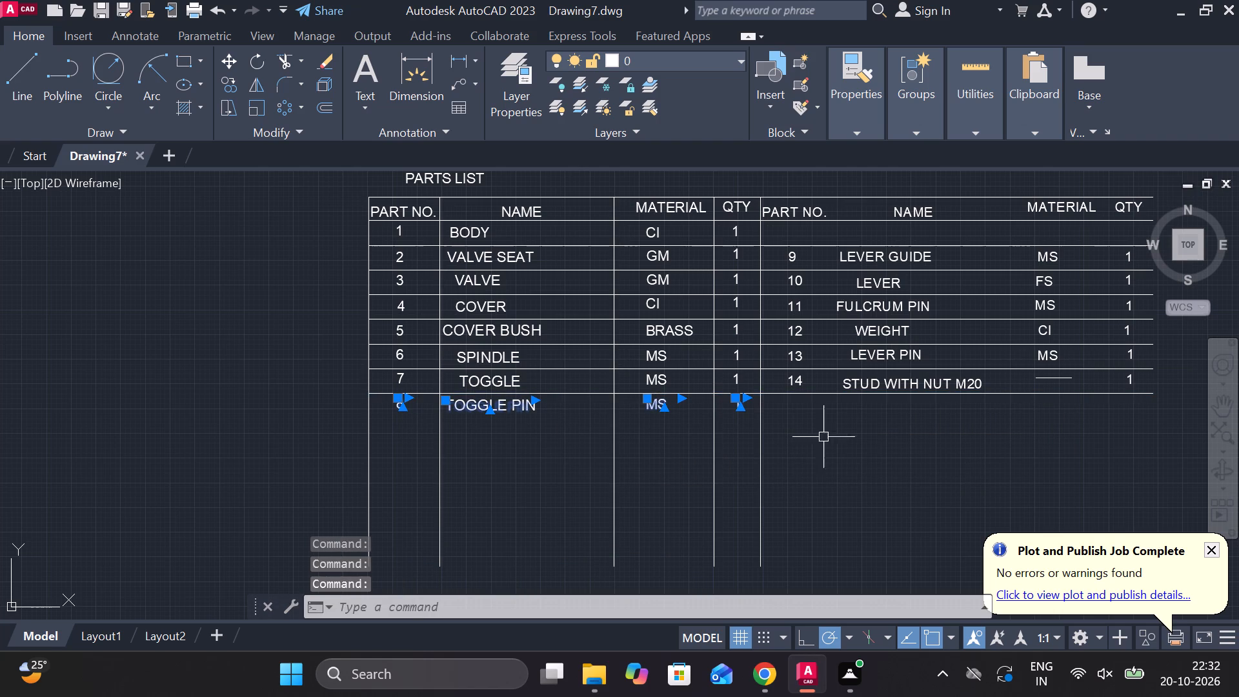
pyautogui.press('m')
pyautogui.press('Return')
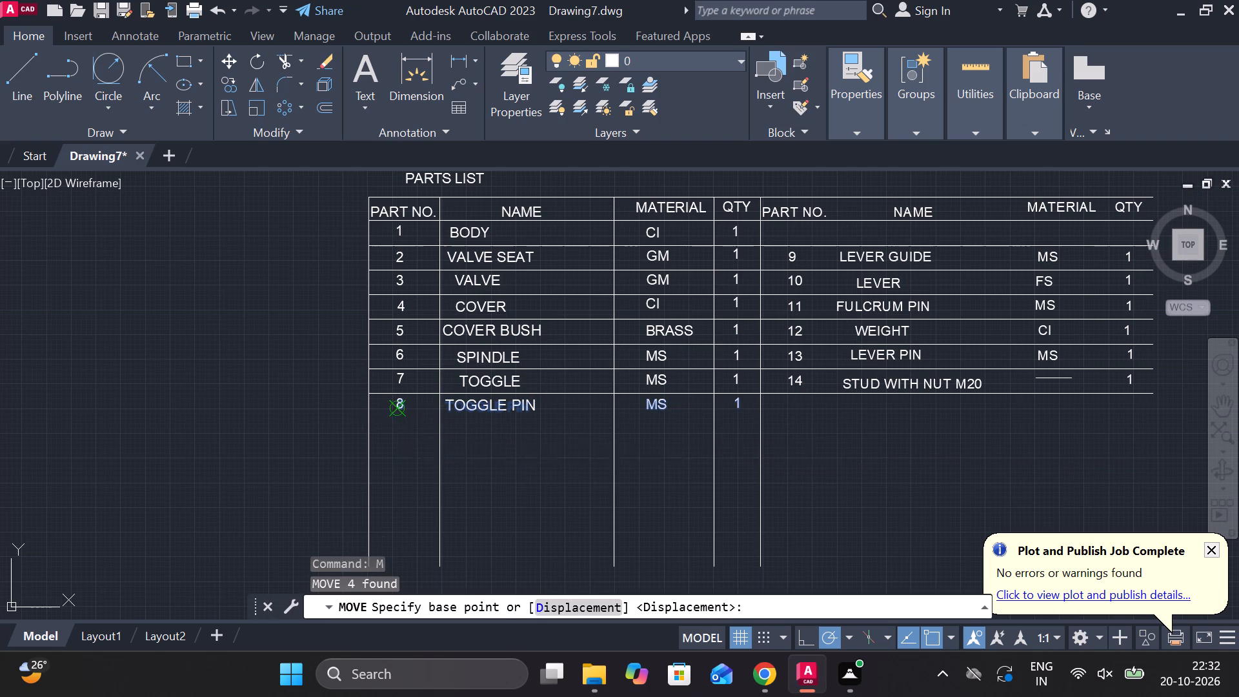
pyautogui.click(391, 421)
pyautogui.moveTo(701, 372); pyautogui.dragTo(506, 430, button='middle')
pyautogui.scroll(1, 556, 311)
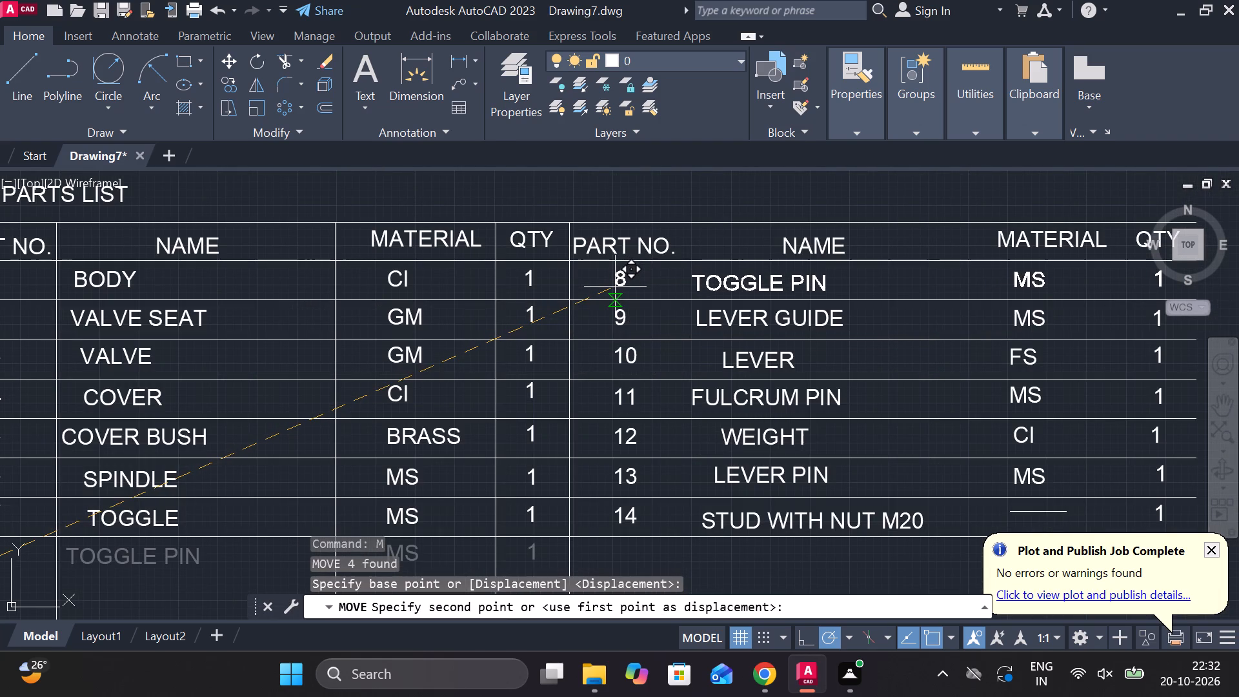
pyautogui.click(615, 287)
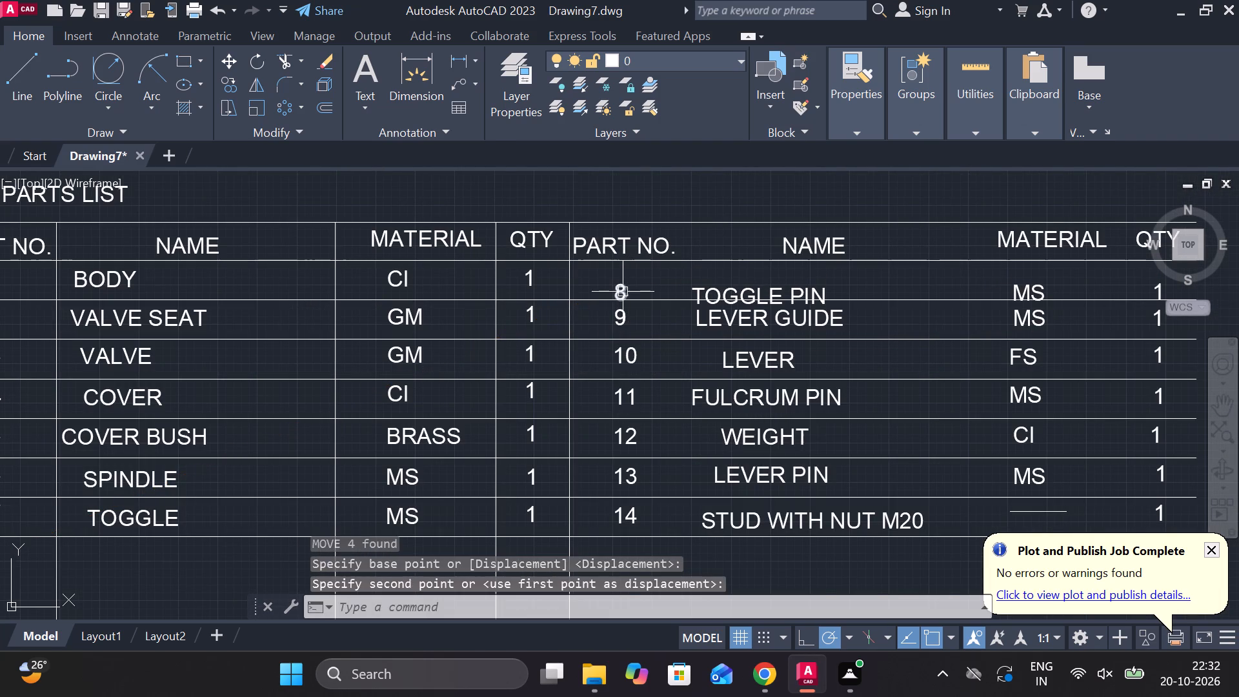
# Move the four part 8 texts slightly upward so they sit centred between the lines of their new row.
pyautogui.scroll(1, 623, 292)
pyautogui.moveTo(623, 293); pyautogui.dragTo(577, 336, button='middle')
pyautogui.click(573, 332)
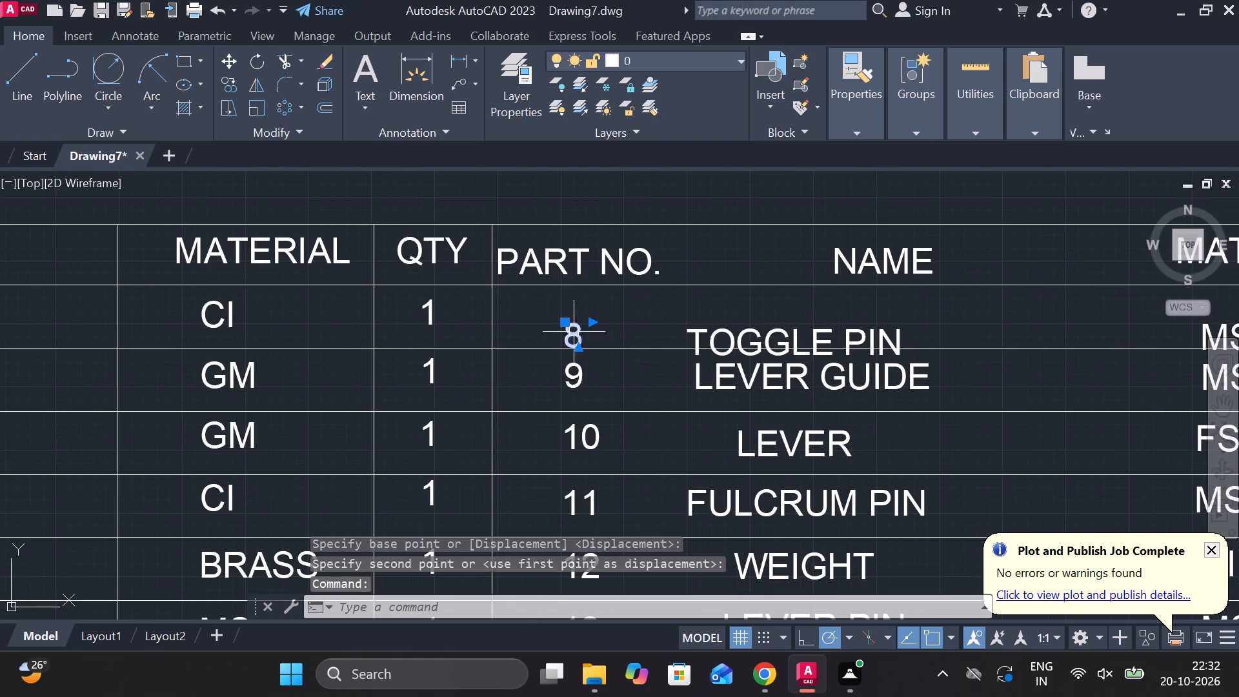
pyautogui.click(749, 339)
pyautogui.moveTo(760, 339); pyautogui.dragTo(508, 432, button='middle')
pyautogui.scroll(-1, 825, 449)
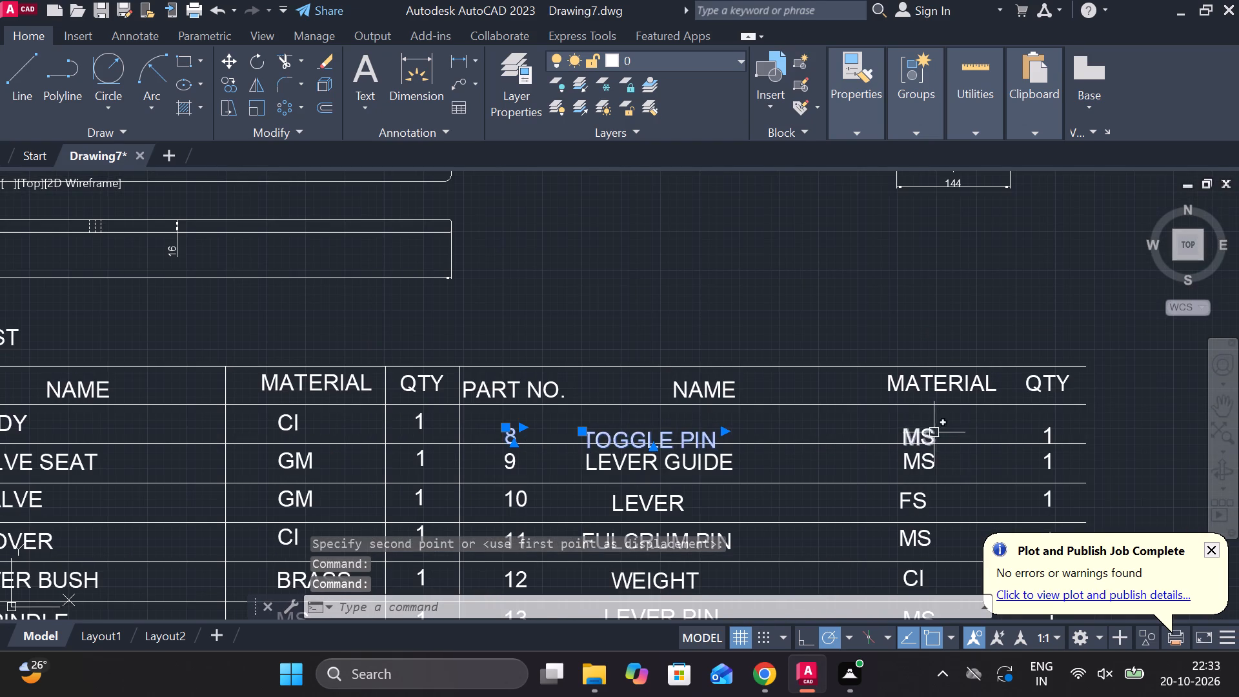
pyautogui.click(932, 432)
pyautogui.click(1045, 432)
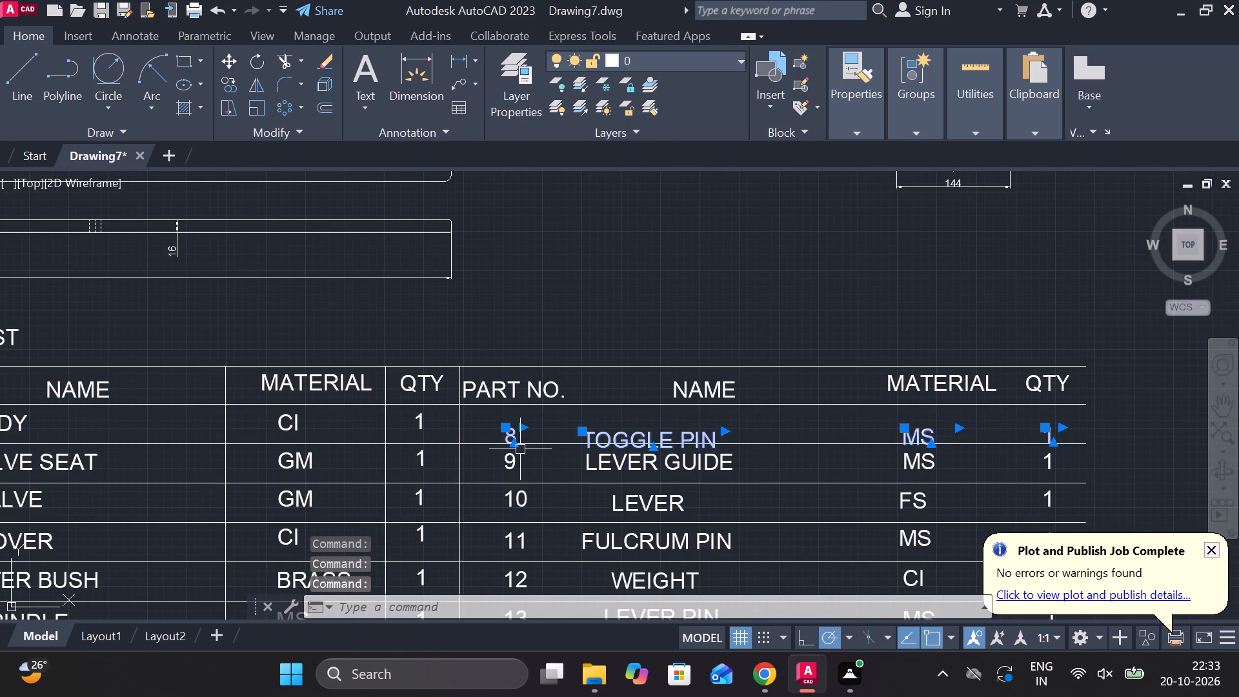
pyautogui.scroll(1, 516, 438)
pyautogui.click(501, 418)
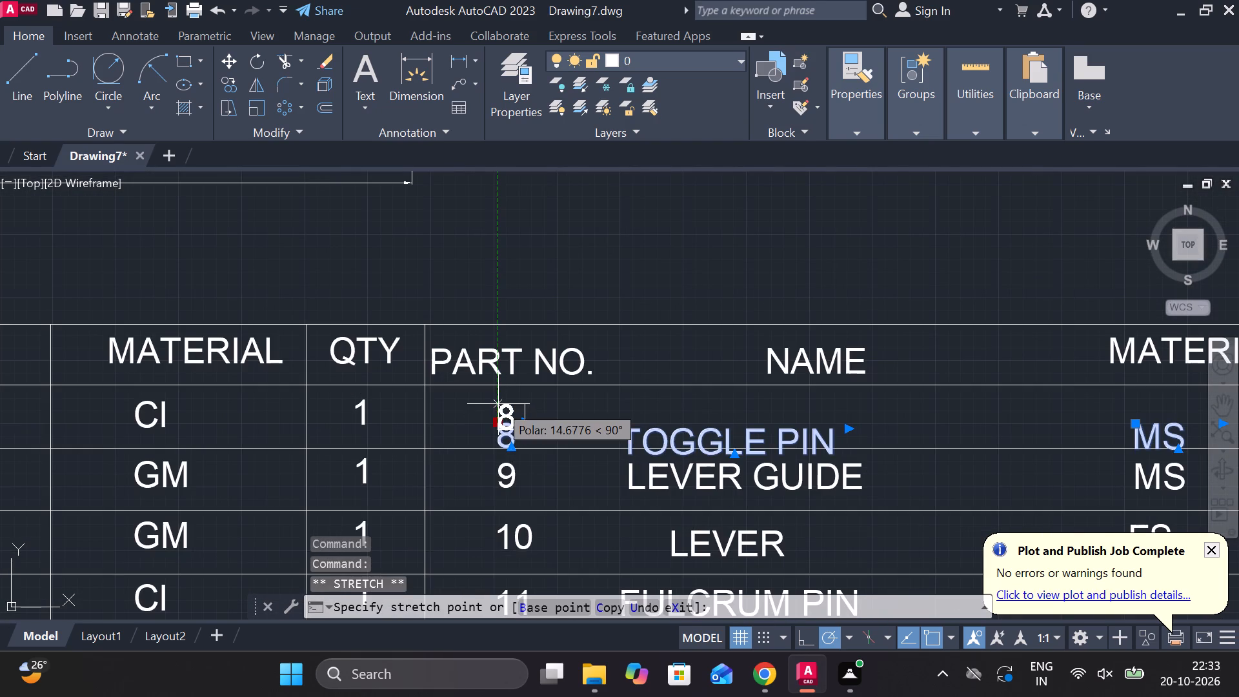
pyautogui.press('Escape')
pyautogui.press('m')
pyautogui.press('Return')
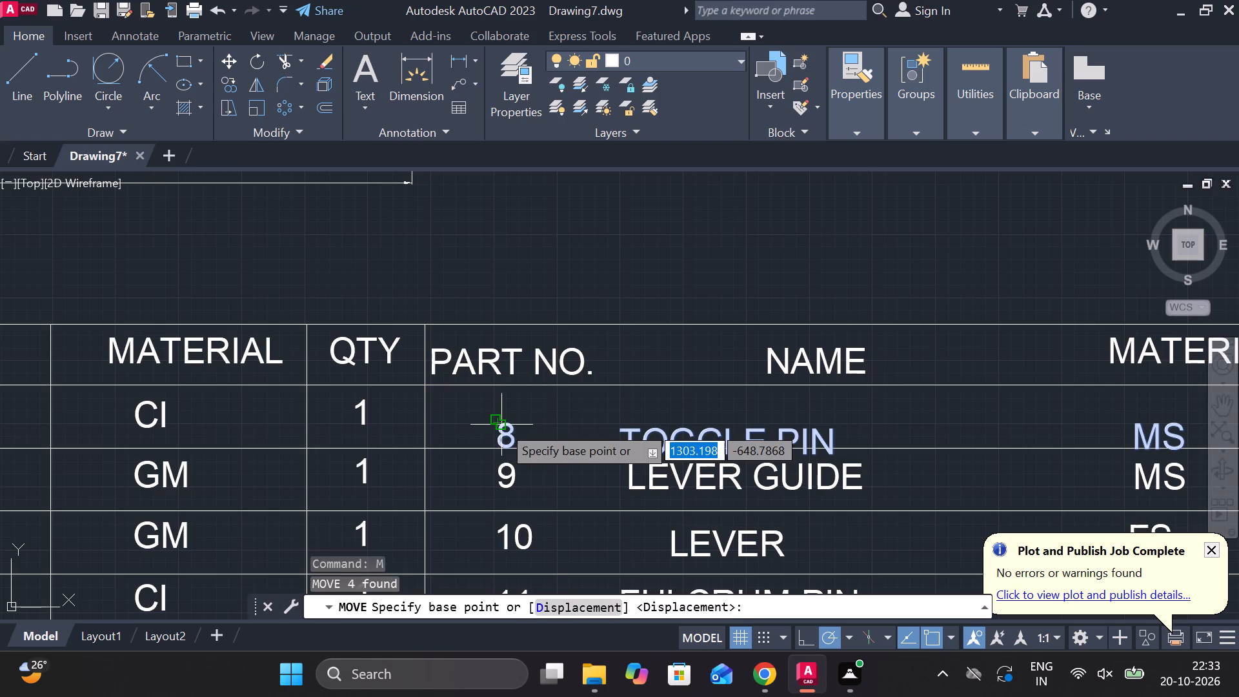
pyautogui.click(498, 425)
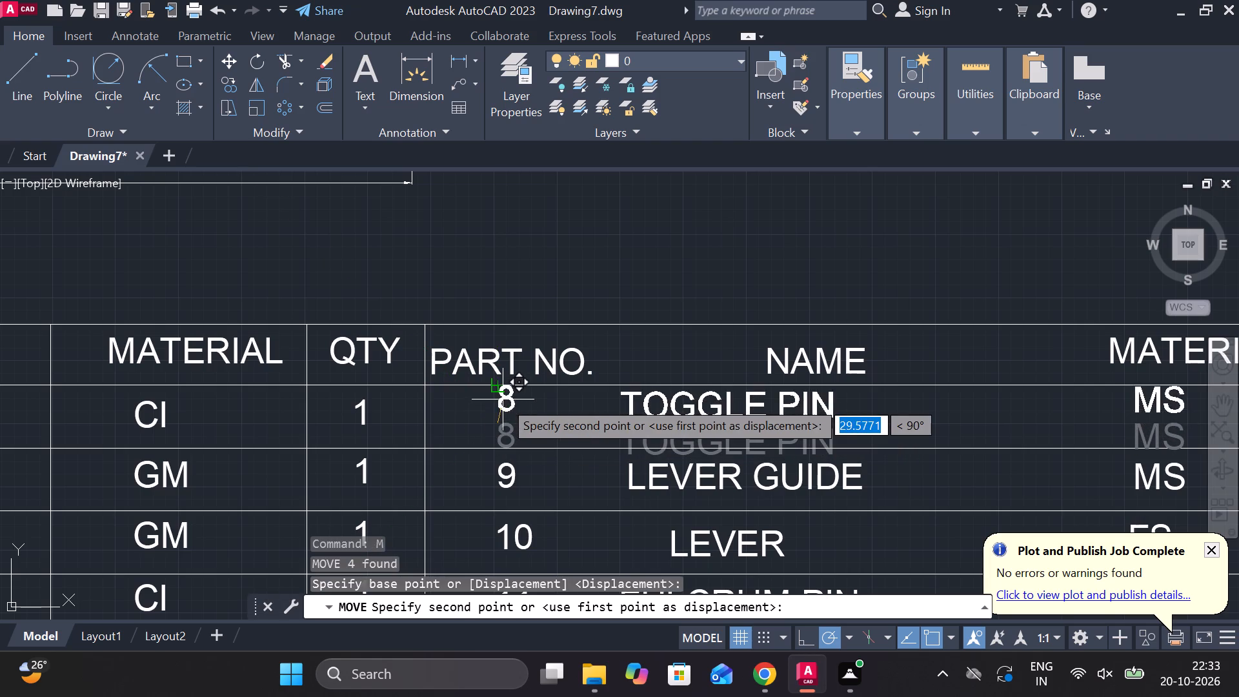
pyautogui.scroll(2, 503, 399)
pyautogui.click(503, 409)
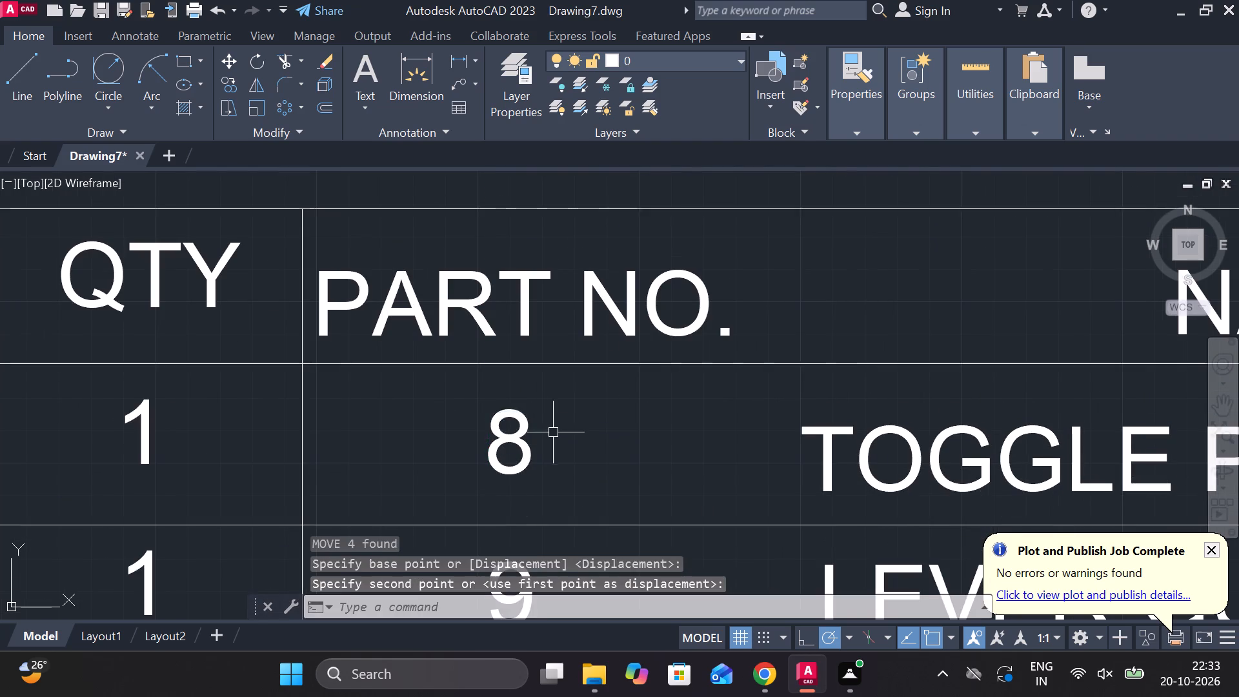
# Trim off the leftover vertical column lines hanging below the row of part 7.
pyautogui.scroll(-3, 554, 430)
pyautogui.scroll(-1, 629, 456)
pyautogui.moveTo(636, 459); pyautogui.dragTo(694, 325, button='middle')
pyautogui.scroll(-1, 727, 347)
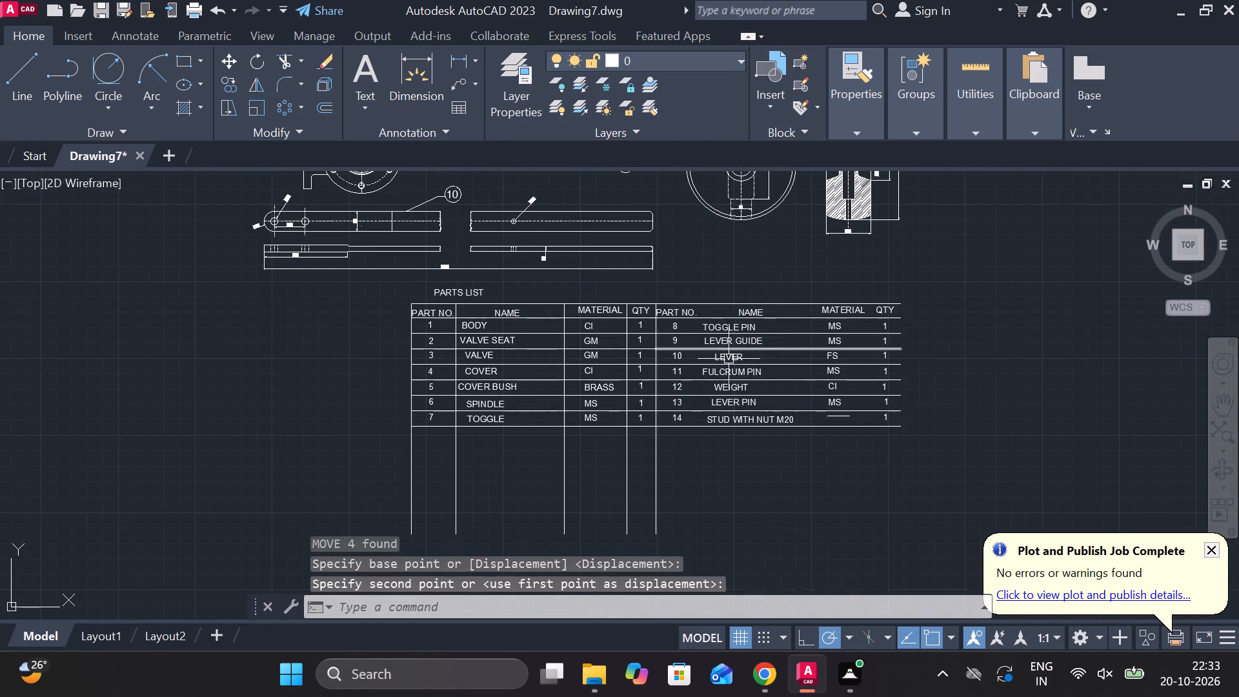
pyautogui.write('TR')
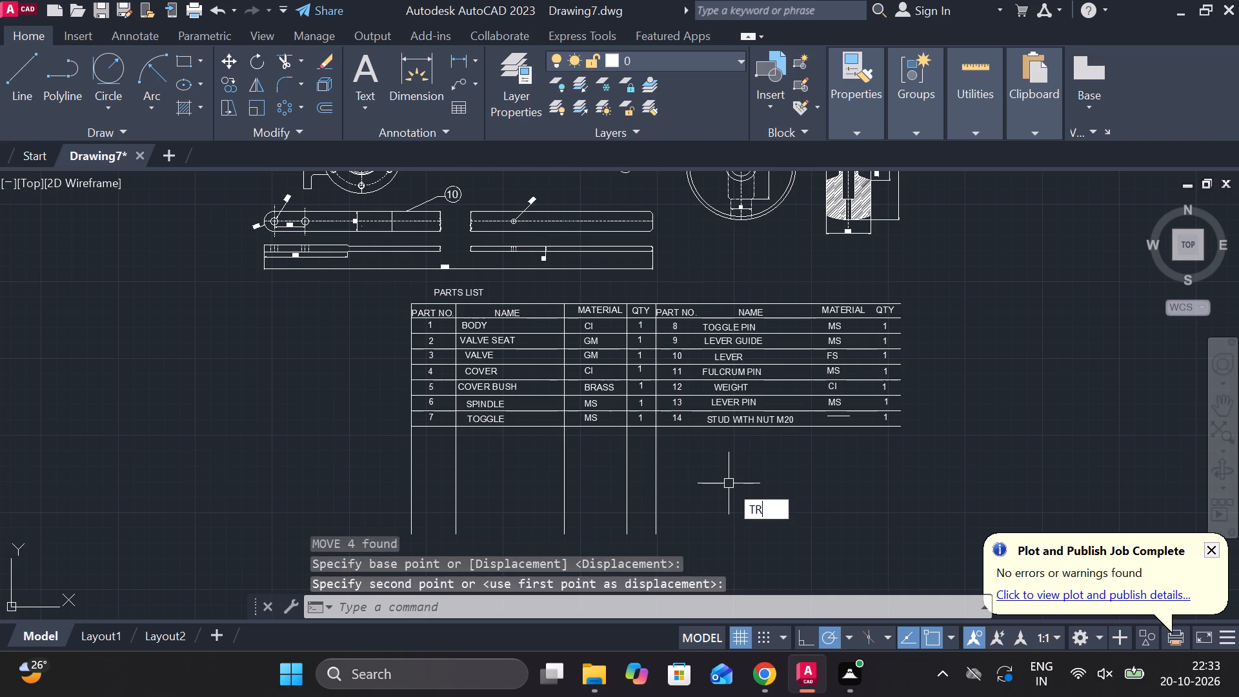
pyautogui.press('space')
pyautogui.moveTo(694, 467); pyautogui.dragTo(385, 472)
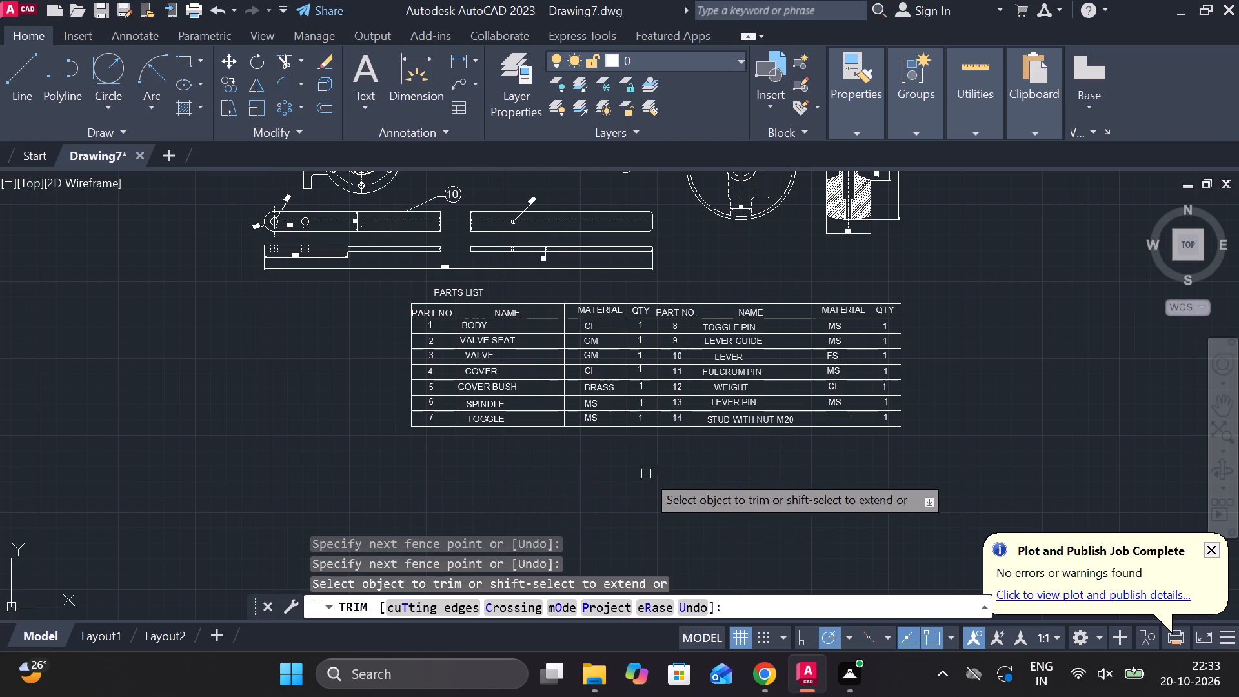
pyautogui.moveTo(857, 468); pyautogui.dragTo(666, 496, button='middle')
pyautogui.press('Escape')
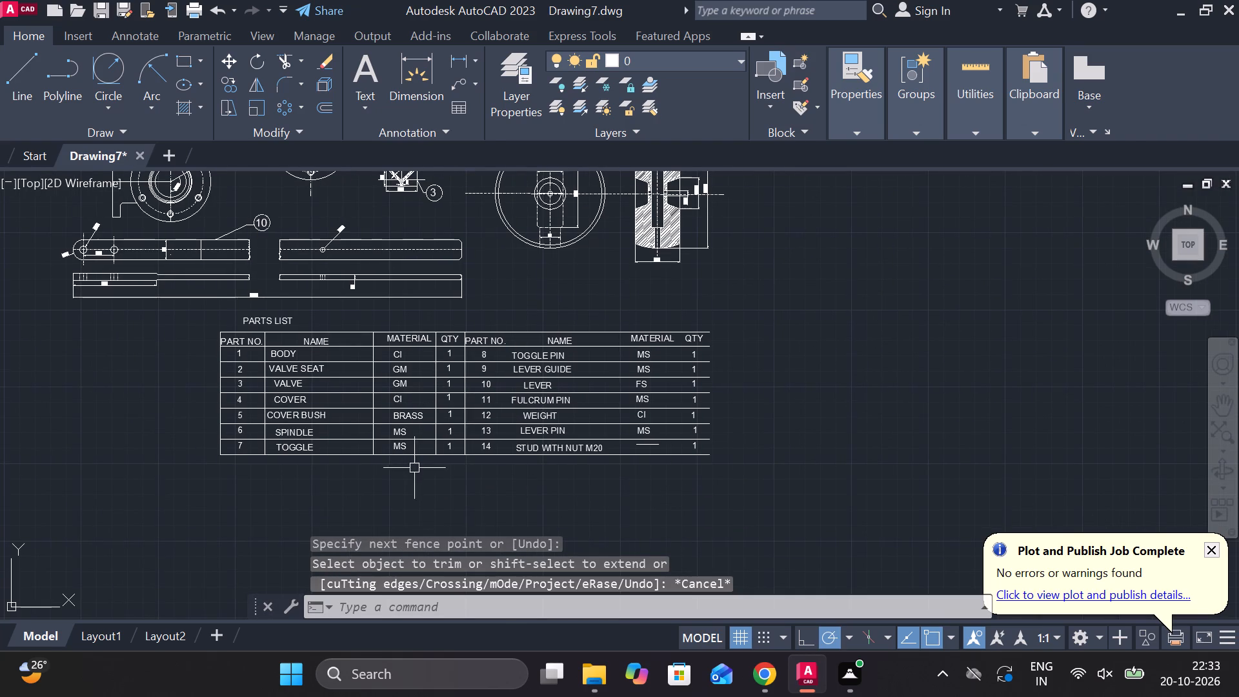
# Draw a vertical line between the PART NO. and NAME columns of the second block, down to the table's bottom line.
pyautogui.scroll(2, 591, 387)
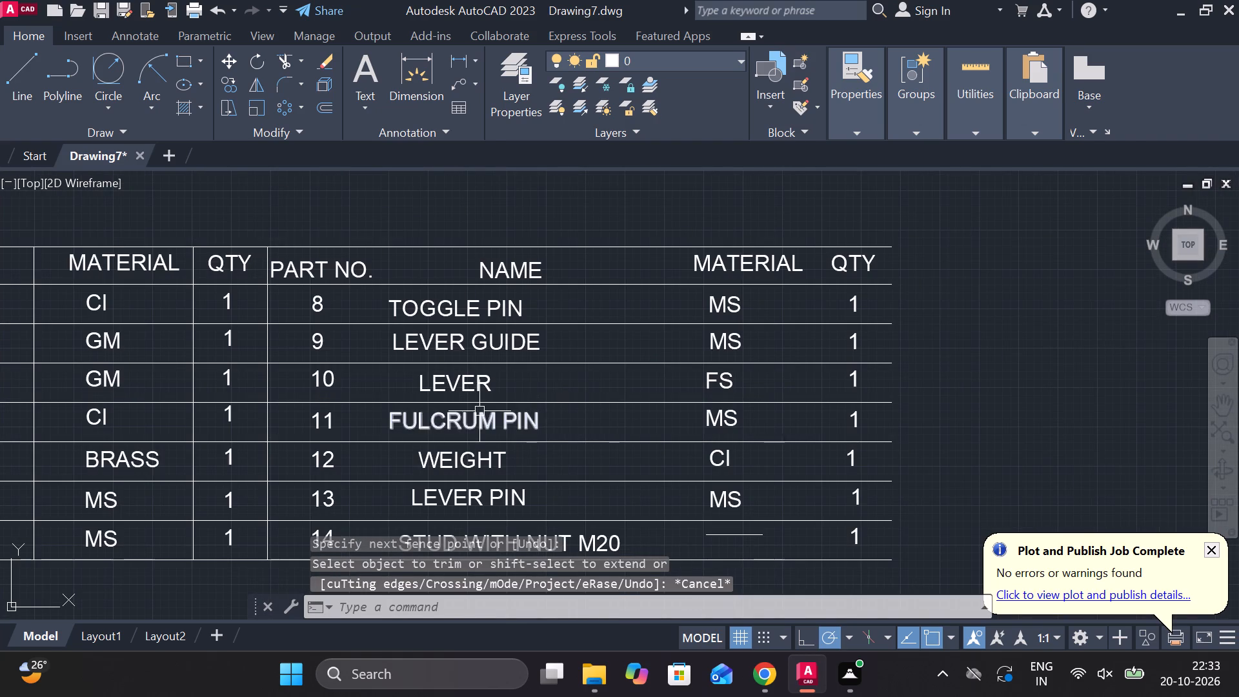
pyautogui.moveTo(485, 412); pyautogui.dragTo(574, 386, button='middle')
pyautogui.press('l')
pyautogui.press('Return')
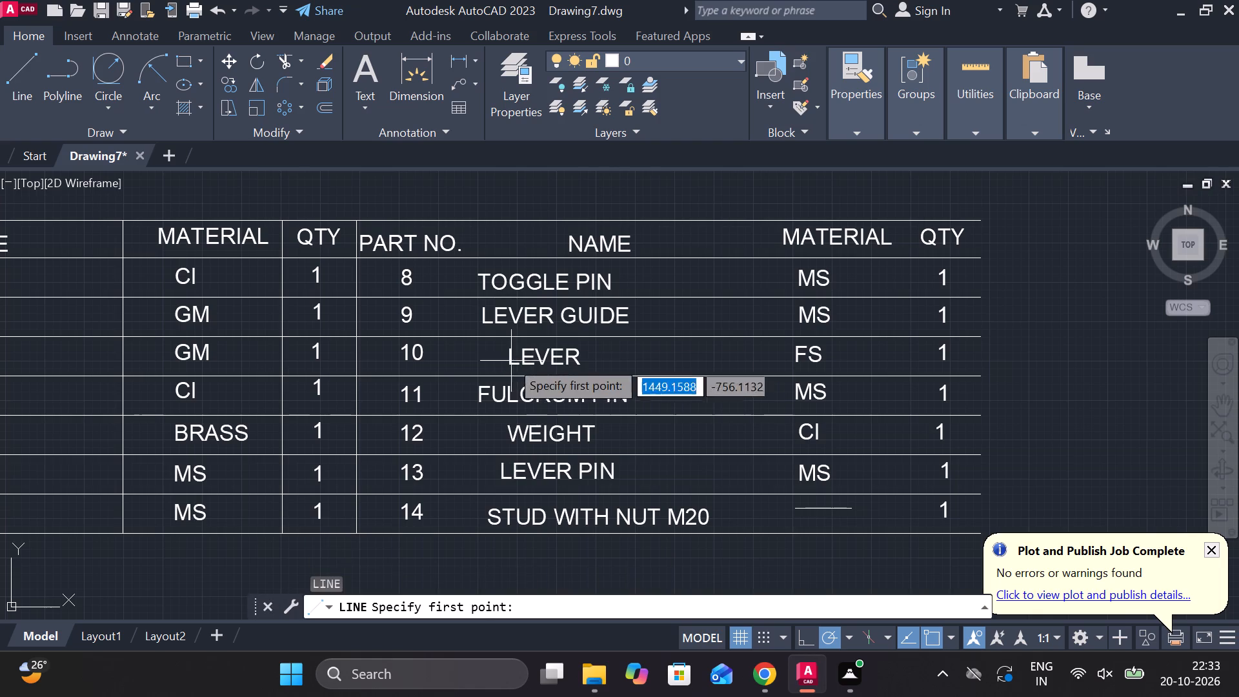
pyautogui.click(462, 225)
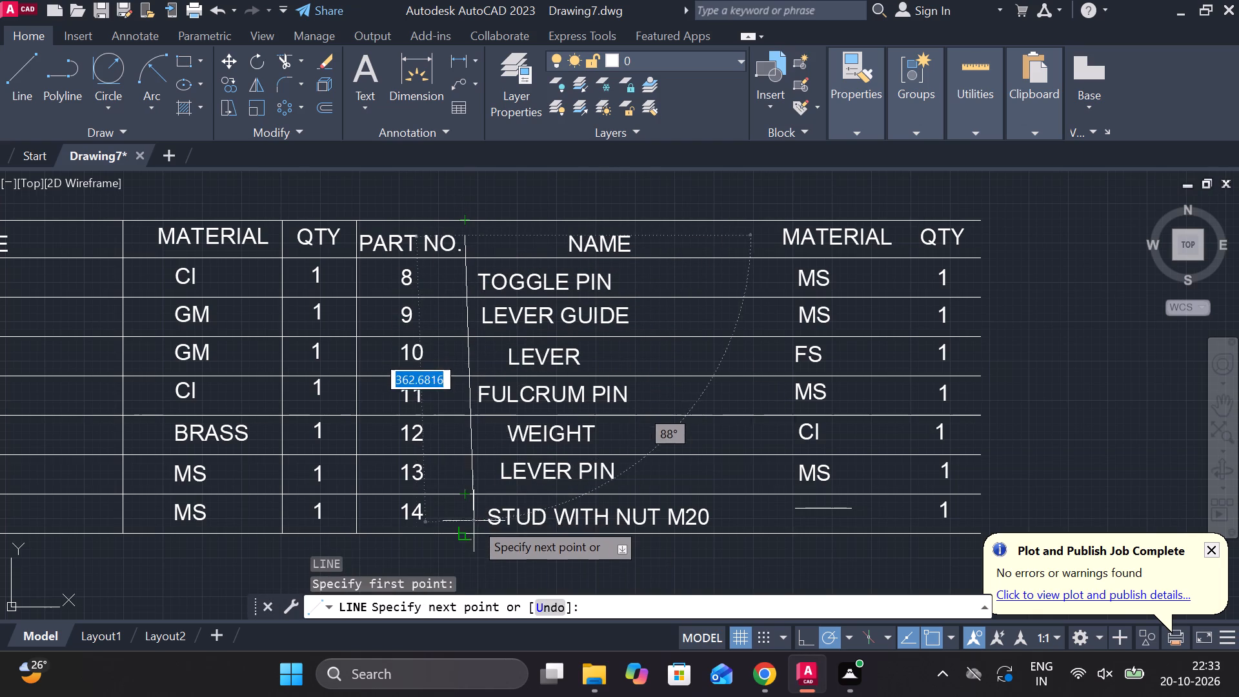
pyautogui.click(468, 530)
pyautogui.press('Escape')
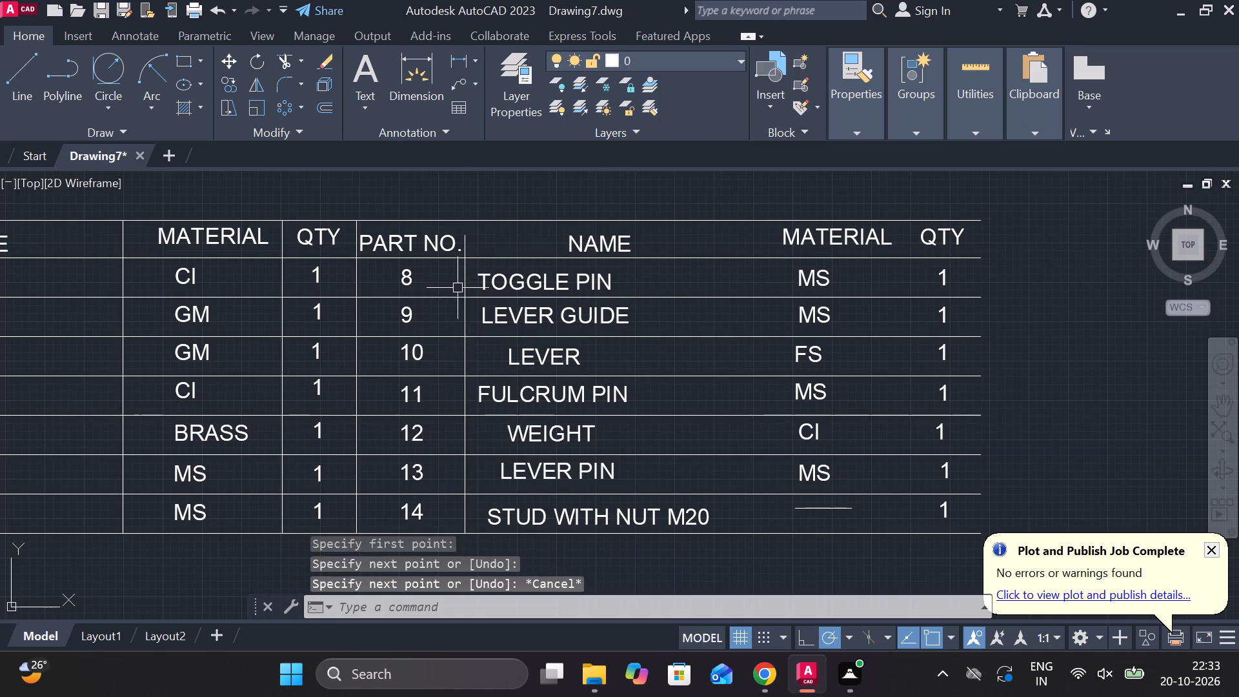
# Stretch the upper end of the new PART NO./NAME divider up to the top line of the header row.
pyautogui.moveTo(468, 286); pyautogui.dragTo(521, 418, button='middle')
pyautogui.scroll(2, 511, 401)
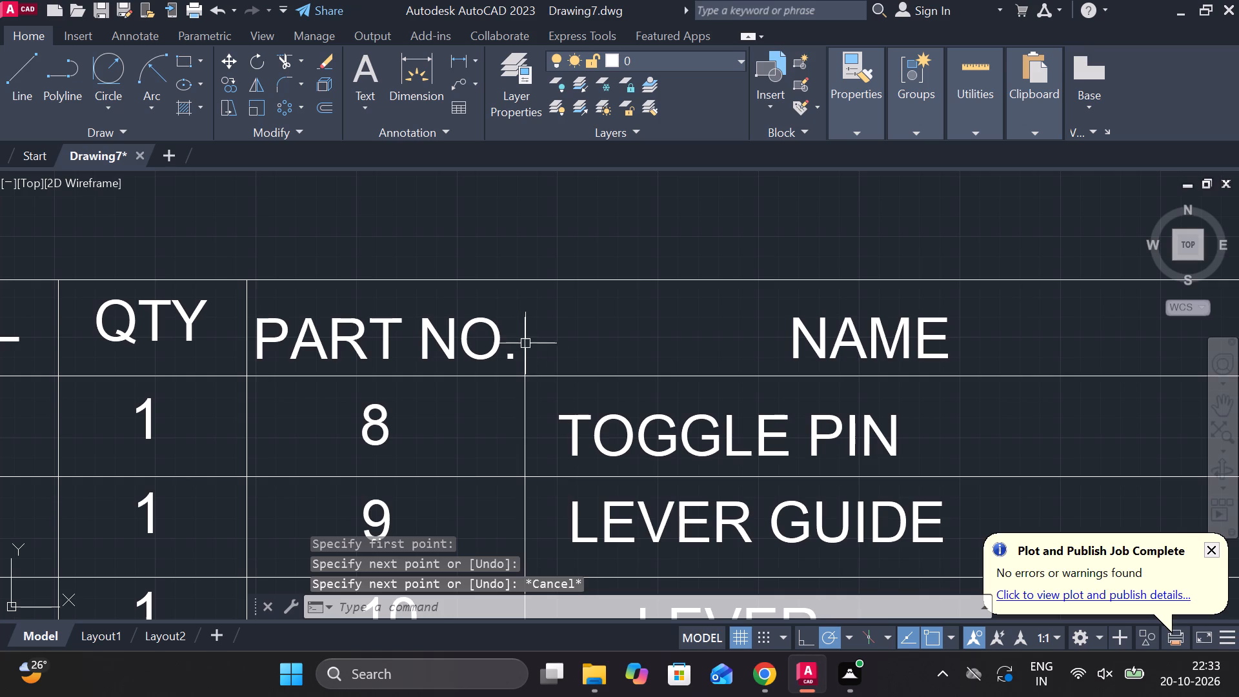
pyautogui.click(523, 332)
pyautogui.click(525, 322)
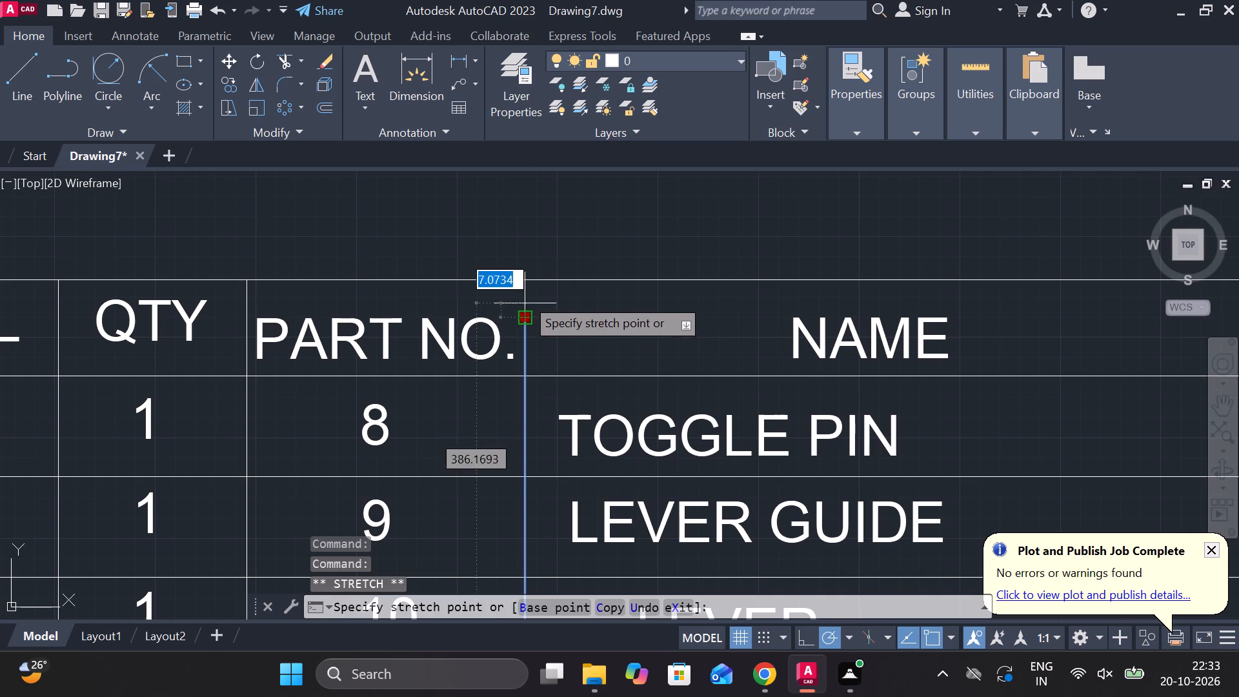
pyautogui.click(525, 290)
pyautogui.press('Escape')
# Draw a vertical line between the NAME and MATERIAL columns of the second block, from top line to bottom line.
pyautogui.scroll(-2, 665, 316)
pyautogui.moveTo(738, 359); pyautogui.dragTo(647, 281, button='middle')
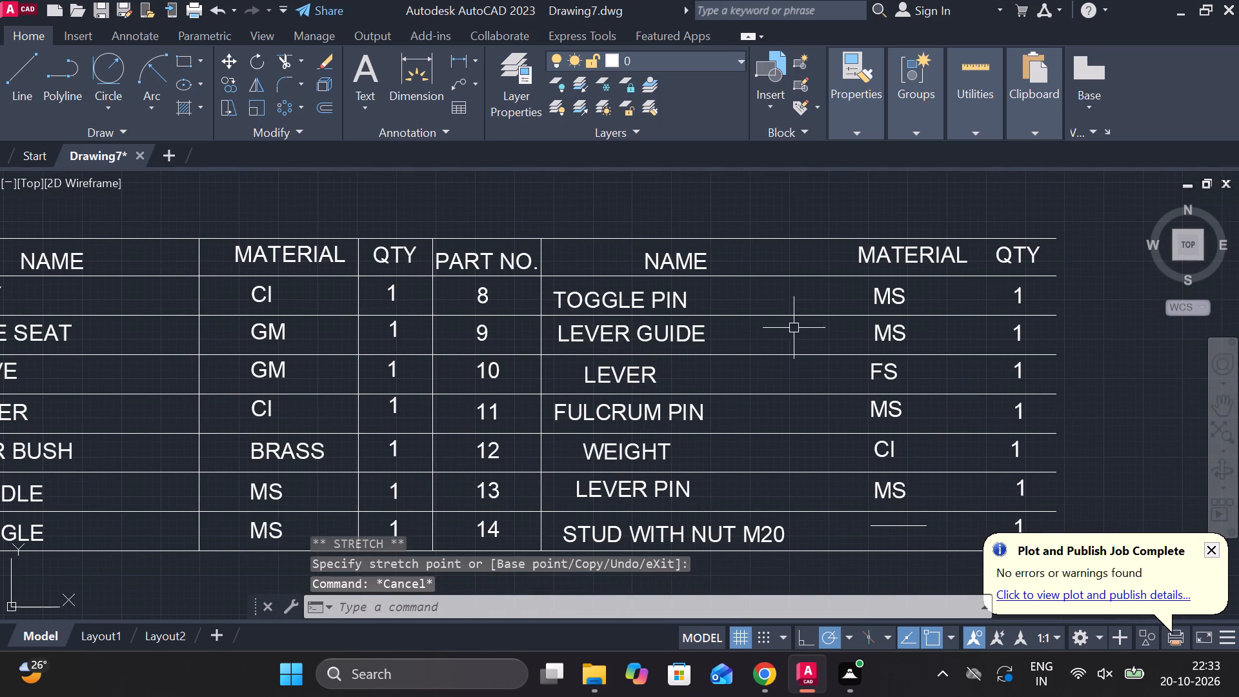
pyautogui.press('space')
pyautogui.click(806, 239)
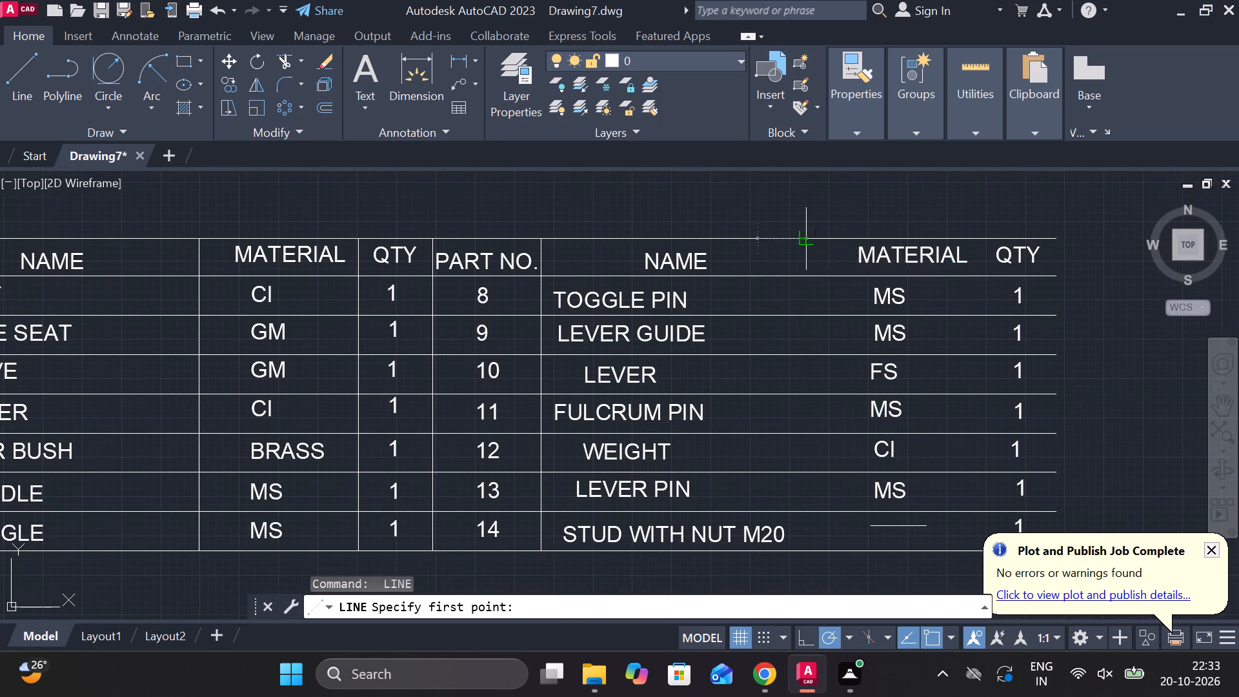
pyautogui.click(806, 547)
pyautogui.press('Escape')
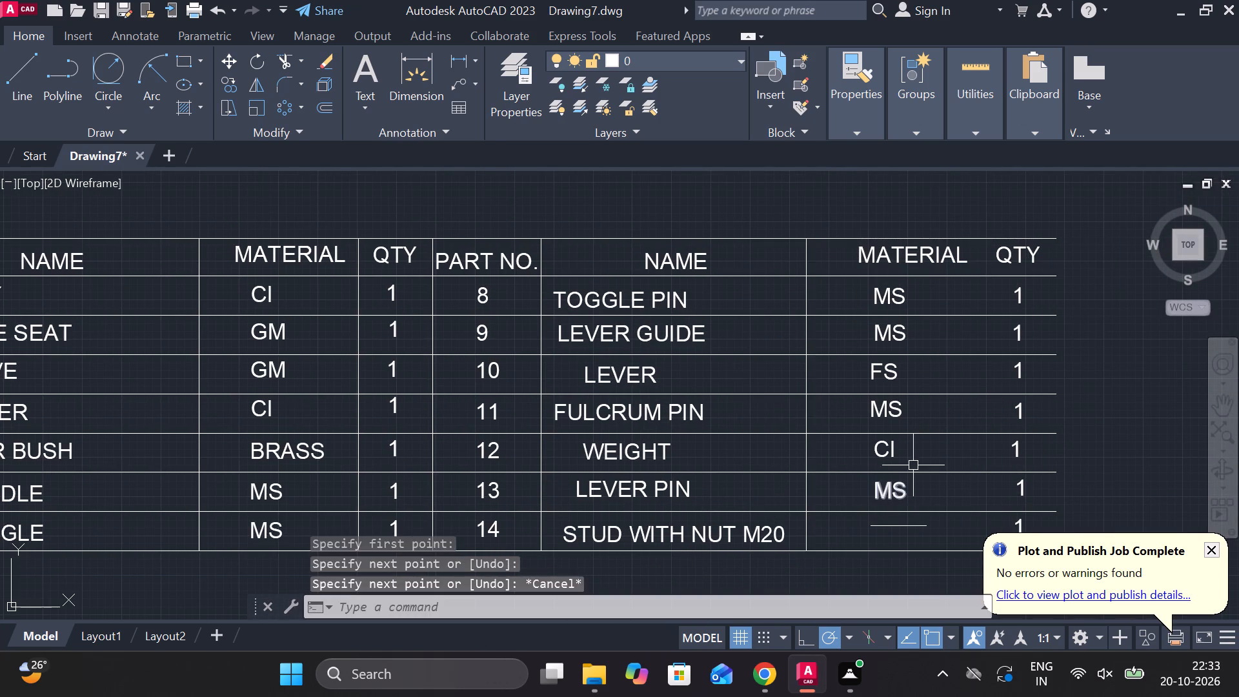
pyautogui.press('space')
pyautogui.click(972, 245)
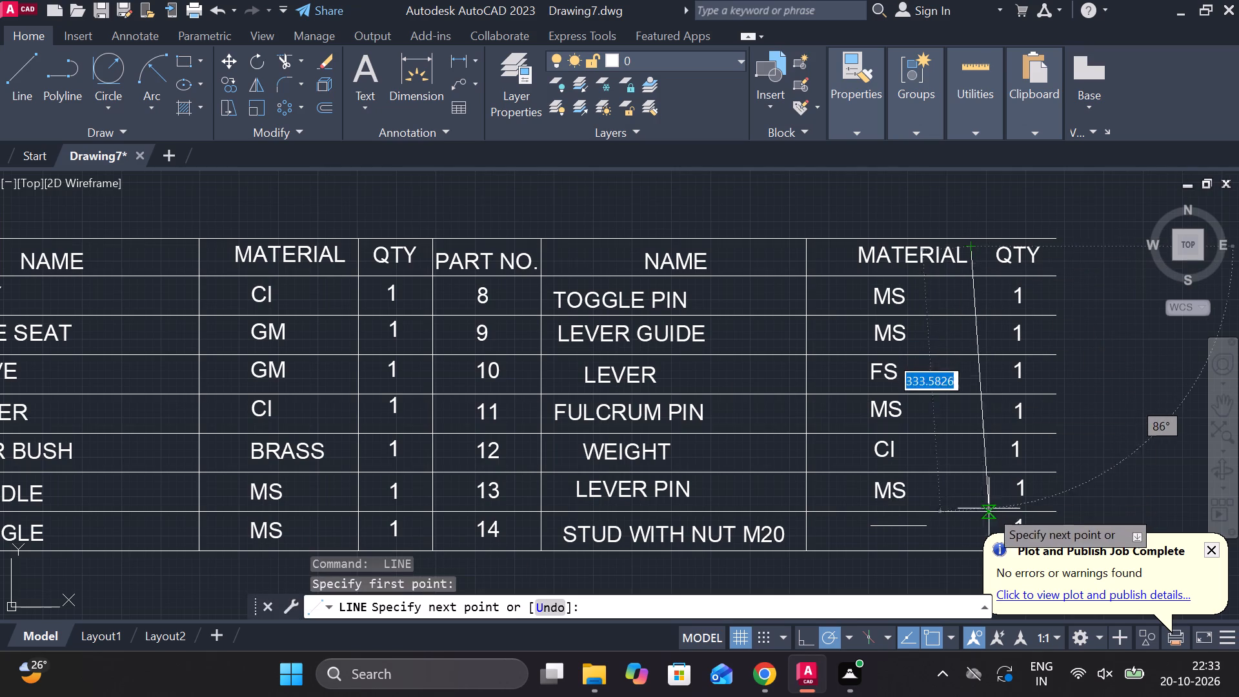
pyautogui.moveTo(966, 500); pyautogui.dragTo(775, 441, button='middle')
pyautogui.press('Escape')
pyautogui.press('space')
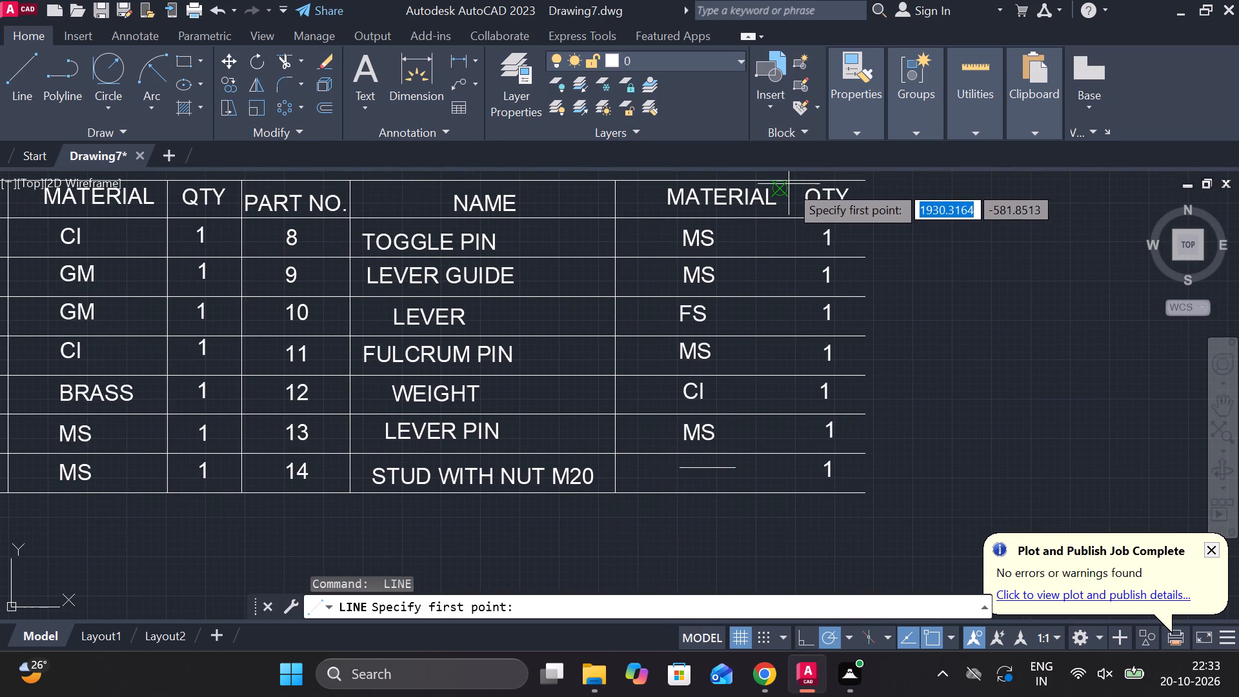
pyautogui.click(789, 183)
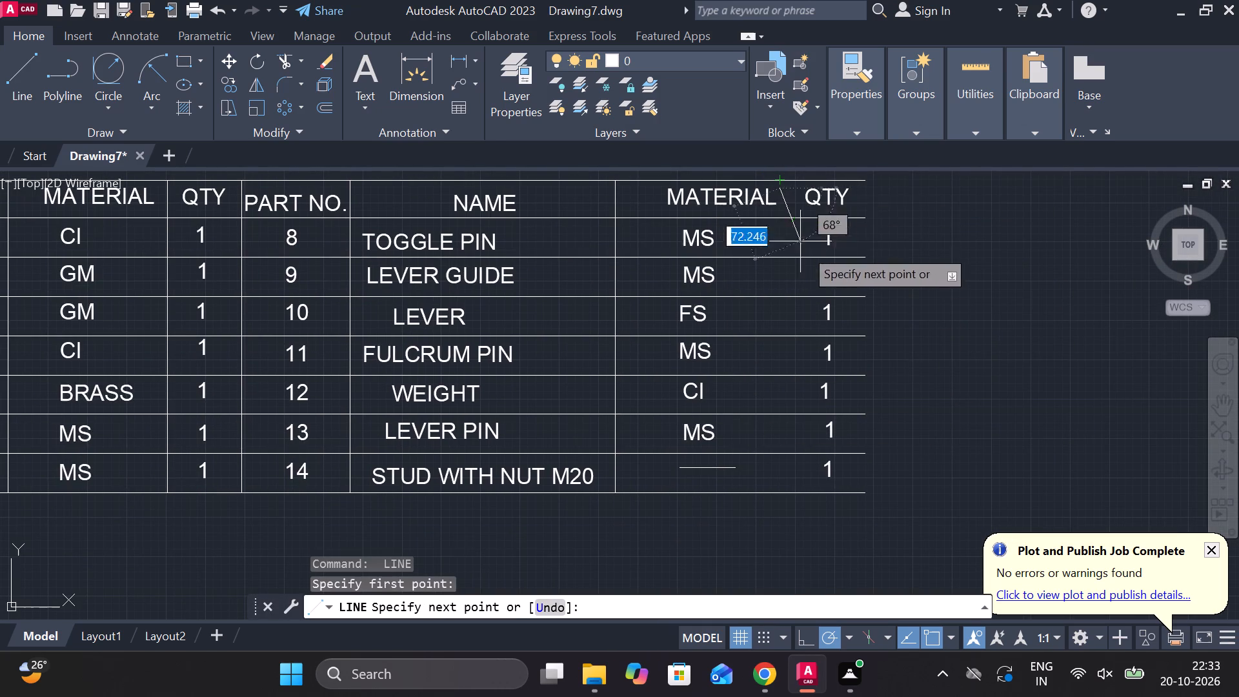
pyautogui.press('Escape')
# Draw a vertical line between the second block's MATERIAL and QTY columns, from the table's bottom line up past its top line.
pyautogui.moveTo(779, 325); pyautogui.dragTo(752, 394, button='middle')
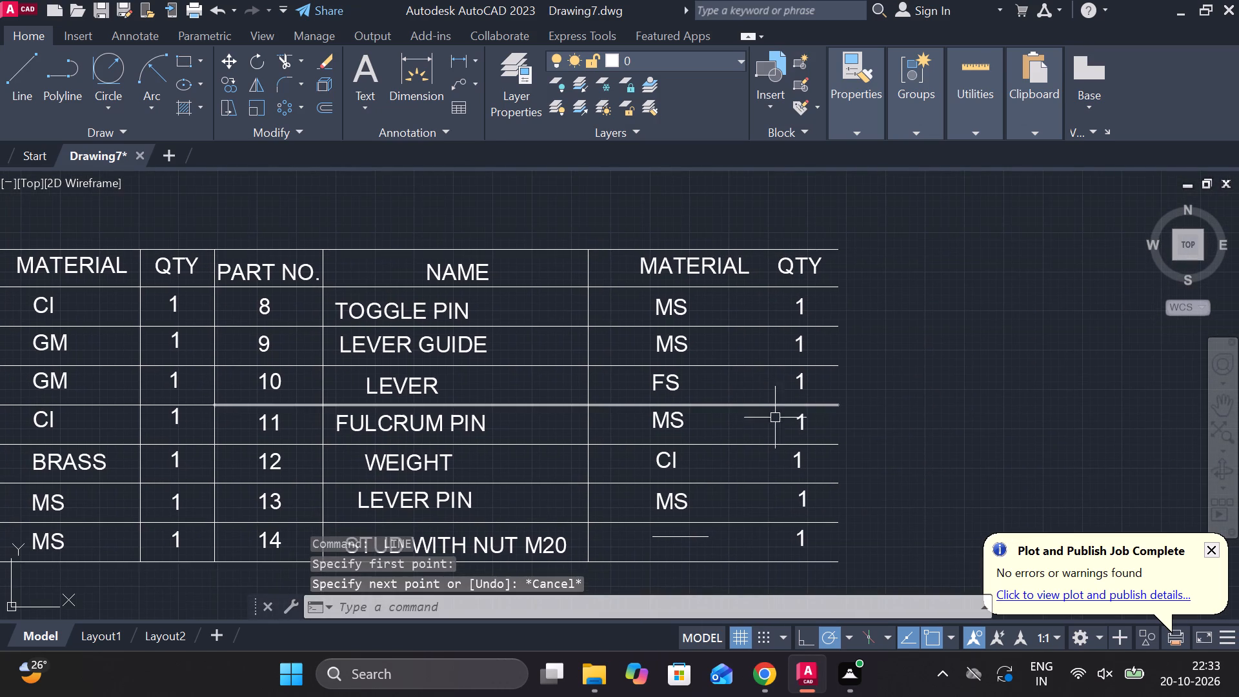
pyautogui.press('space')
pyautogui.click(776, 552)
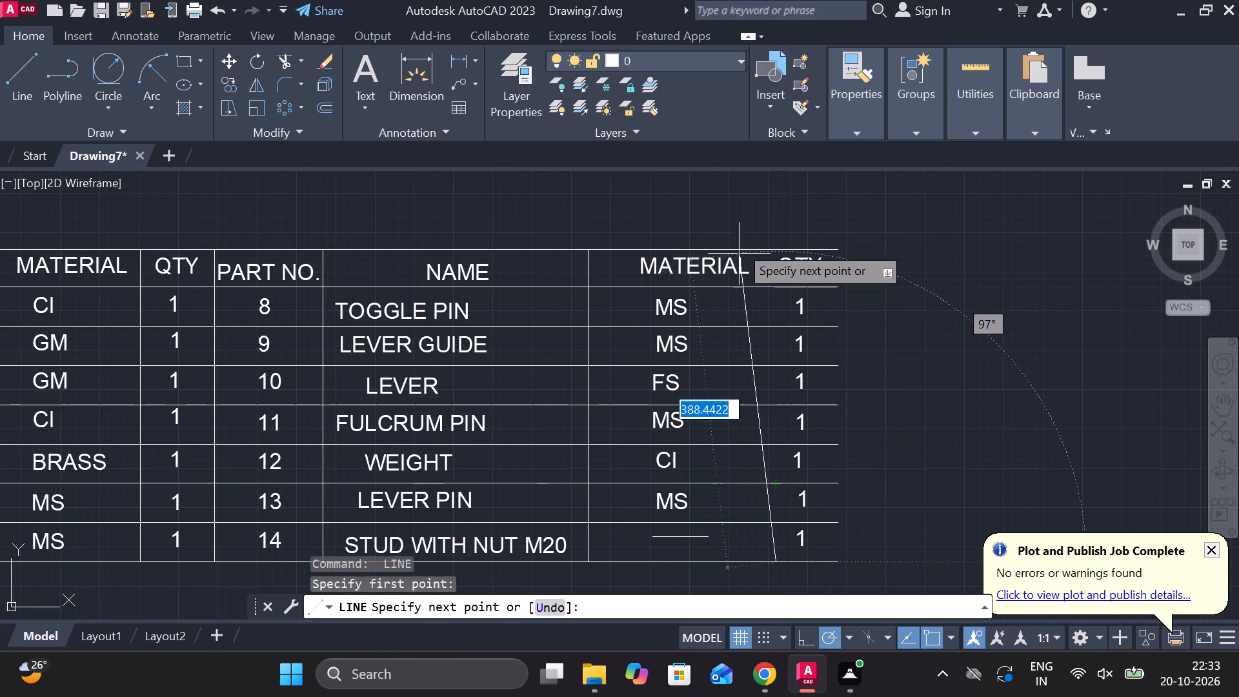
pyautogui.click(766, 191)
pyautogui.press('Escape')
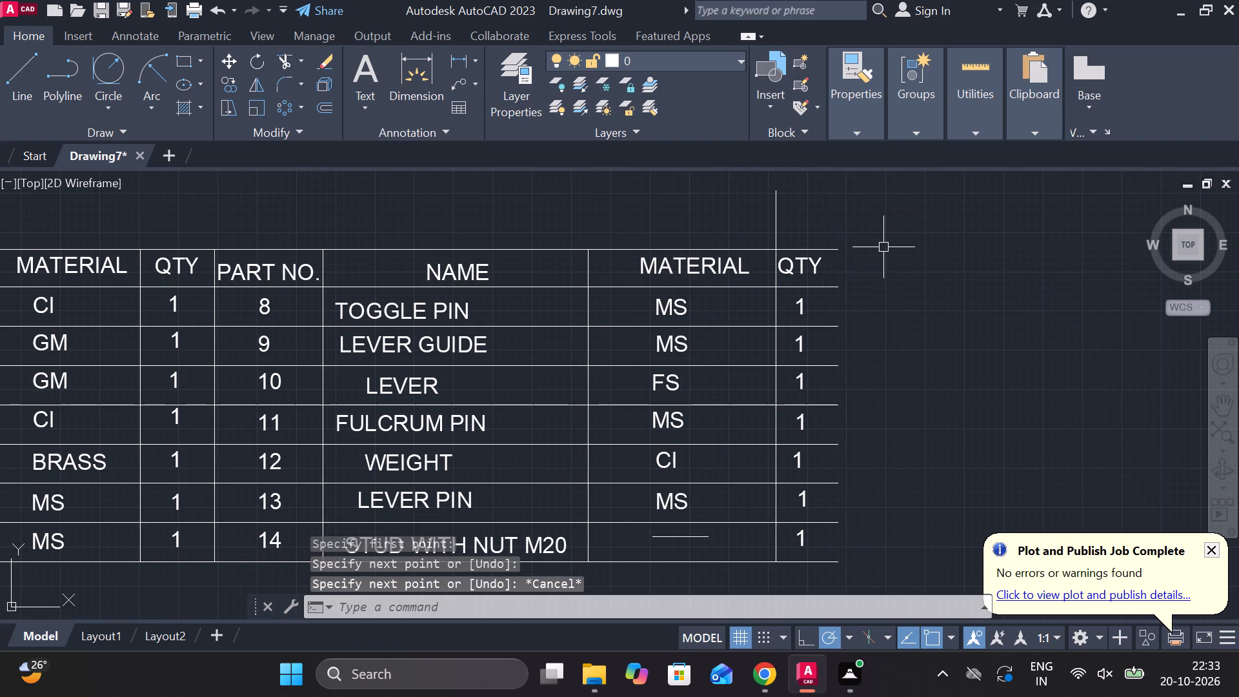
# Draw a vertical line joining the ends of the row lines to close the second block beside its QTY column.
pyautogui.press('l')
pyautogui.press('Return')
pyautogui.click(850, 252)
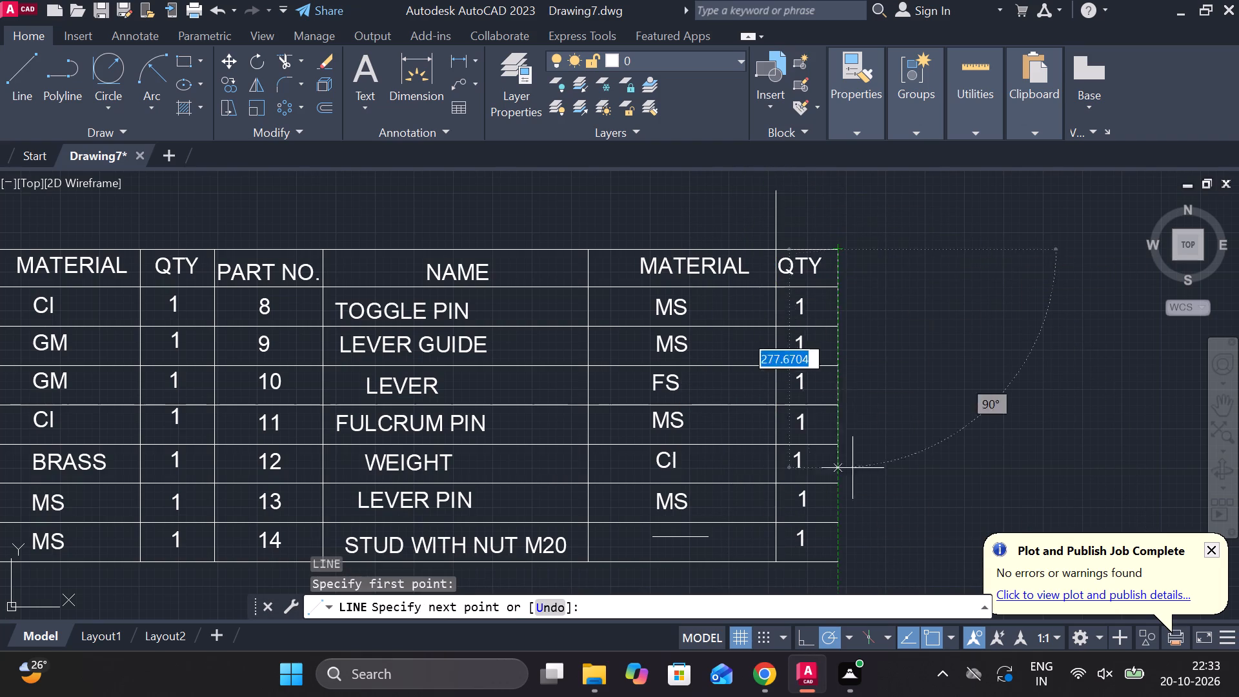
pyautogui.click(851, 571)
pyautogui.press('Escape')
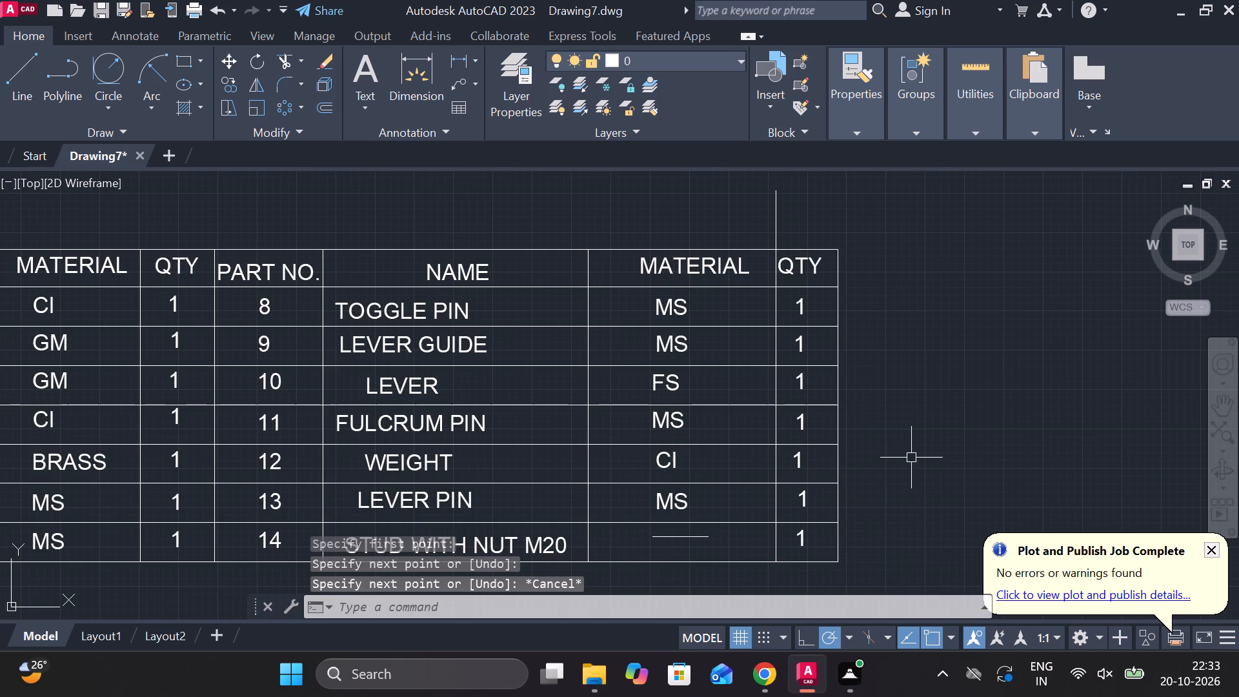
# Trim the part of the MATERIAL/QTY divider that sticks out above the header row.
pyautogui.write('TR')
pyautogui.press('space')
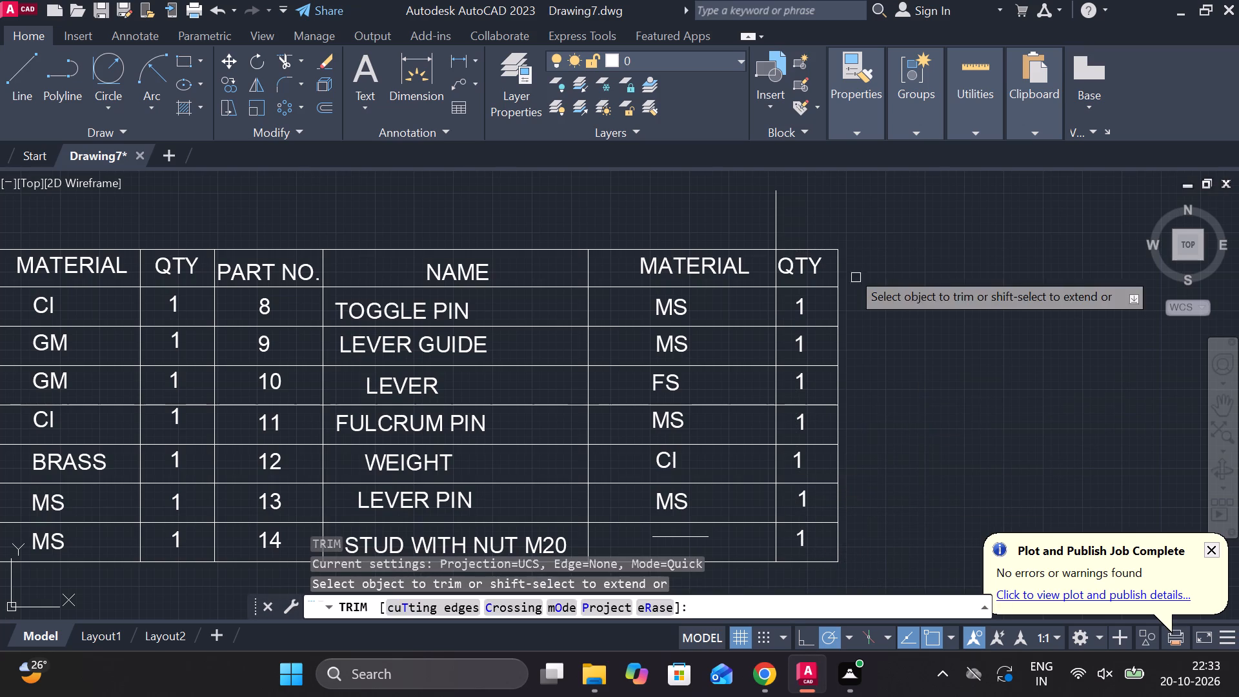
pyautogui.moveTo(836, 236); pyautogui.dragTo(718, 225)
pyautogui.scroll(-2, 929, 261)
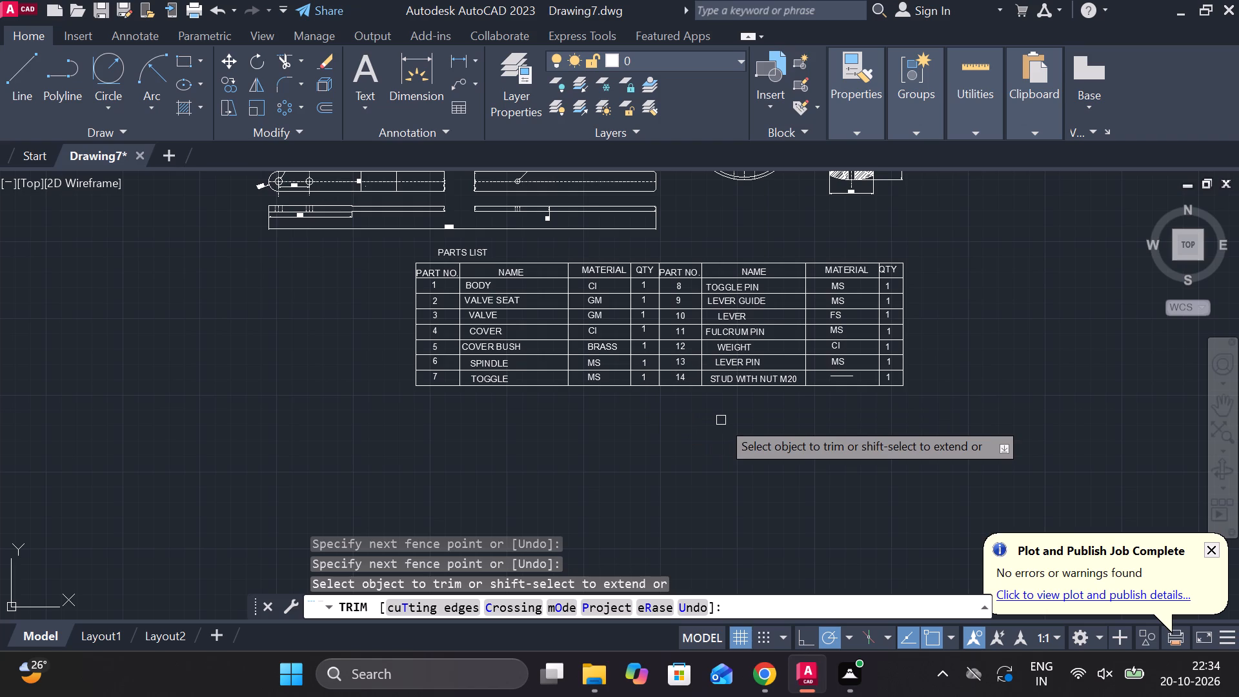
pyautogui.press('Escape')
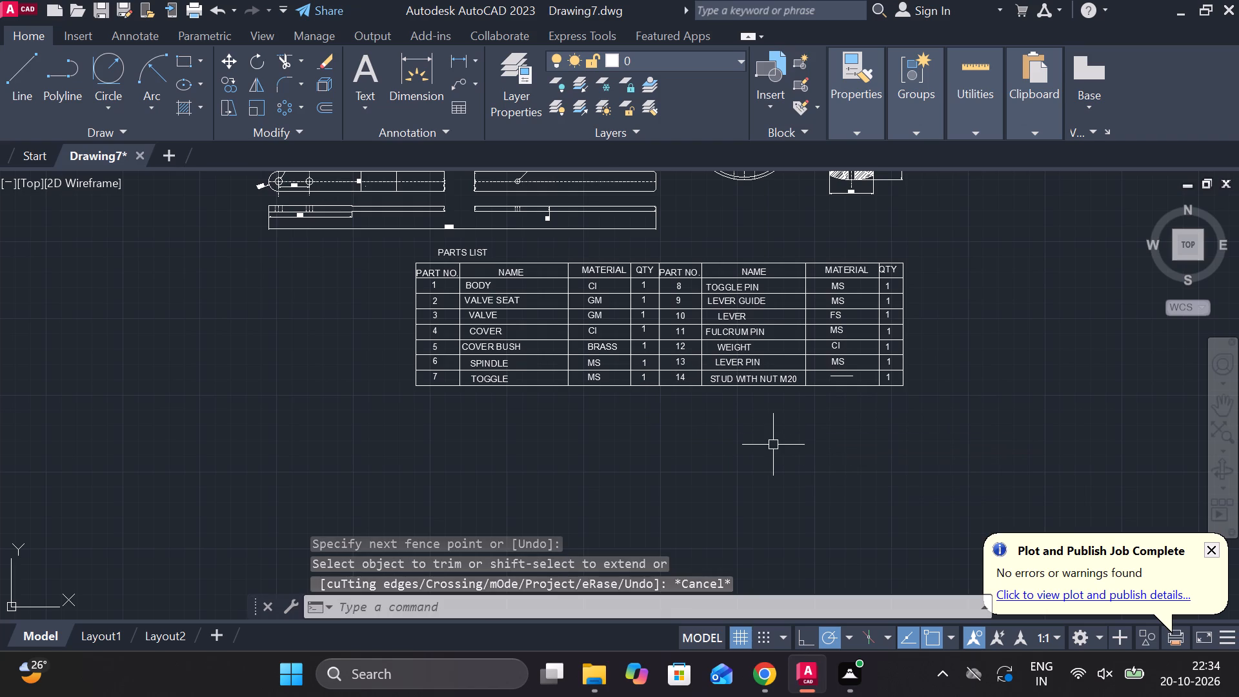
# Move the whole parts list with its PARTS LIST title about 216 units horizontally to the left beneath the component drawings.
pyautogui.scroll(-1, 779, 447)
pyautogui.moveTo(814, 453); pyautogui.dragTo(649, 505, button='middle')
pyautogui.moveTo(668, 496); pyautogui.dragTo(758, 499, button='middle')
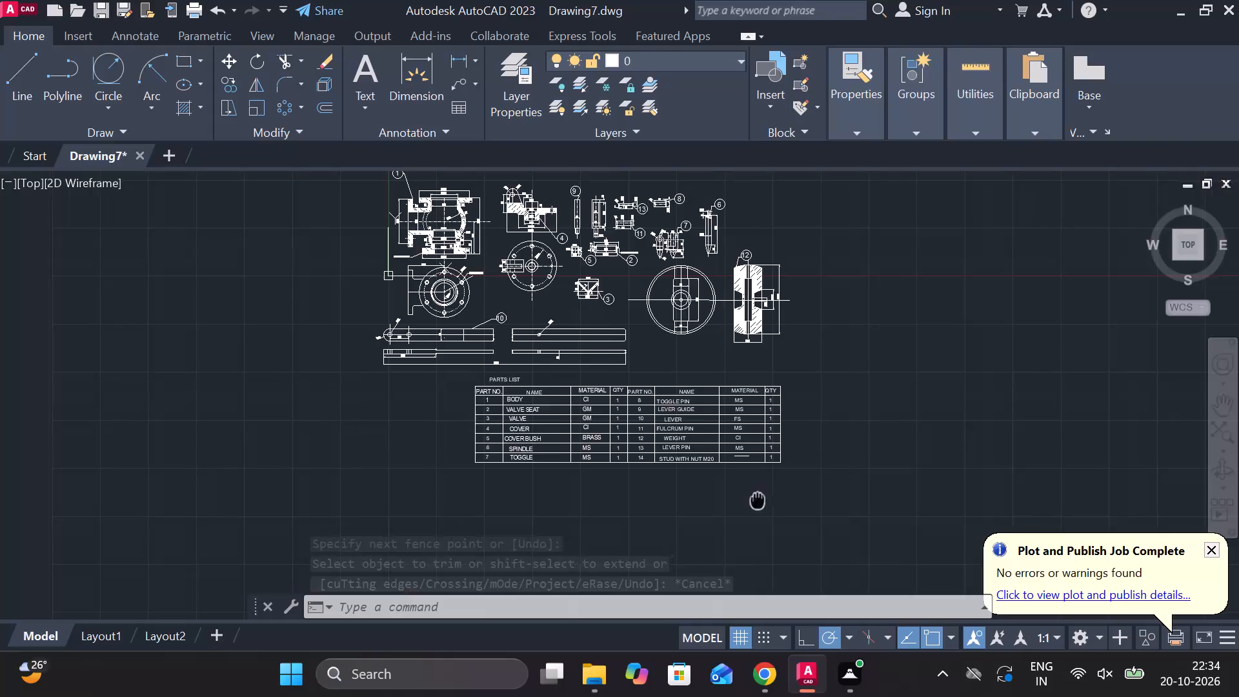
pyautogui.press('Escape')
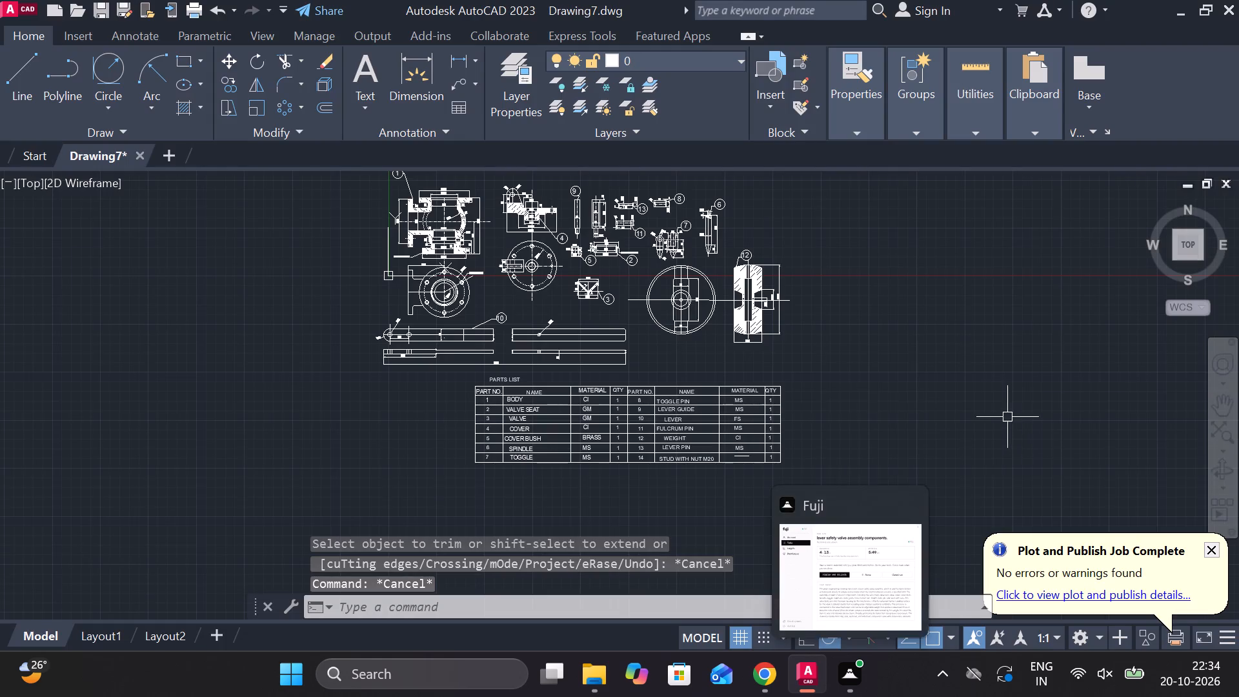
pyautogui.click(442, 378)
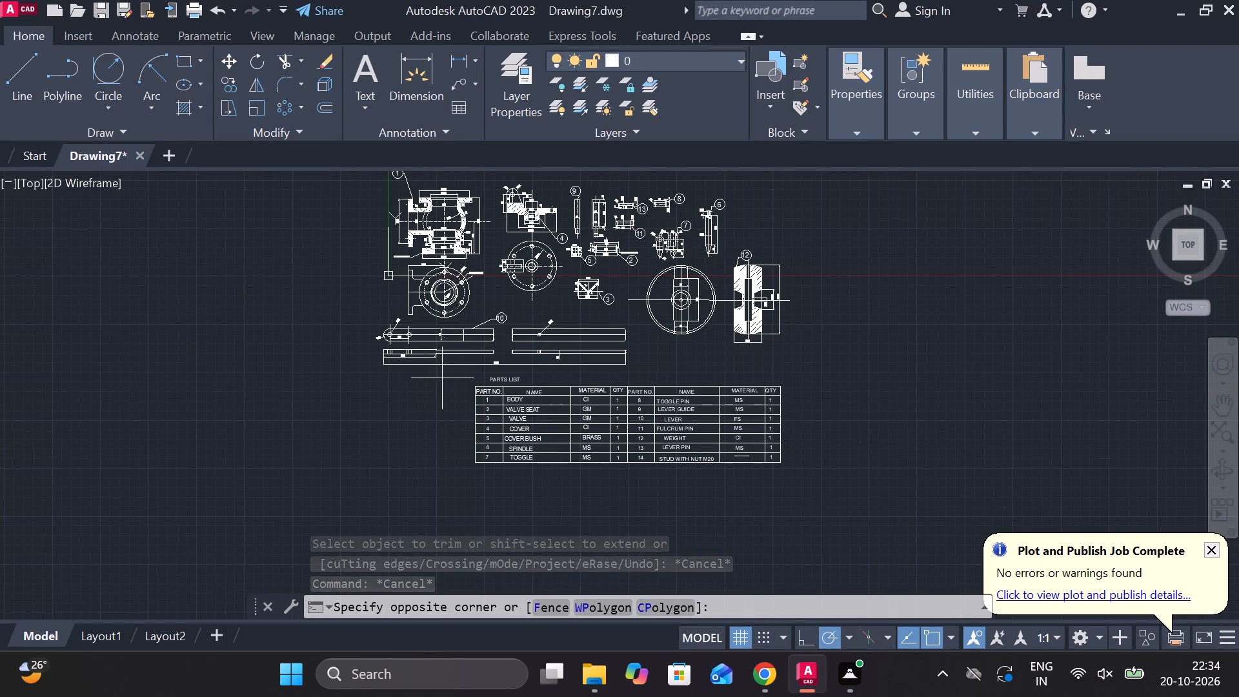
pyautogui.click(875, 486)
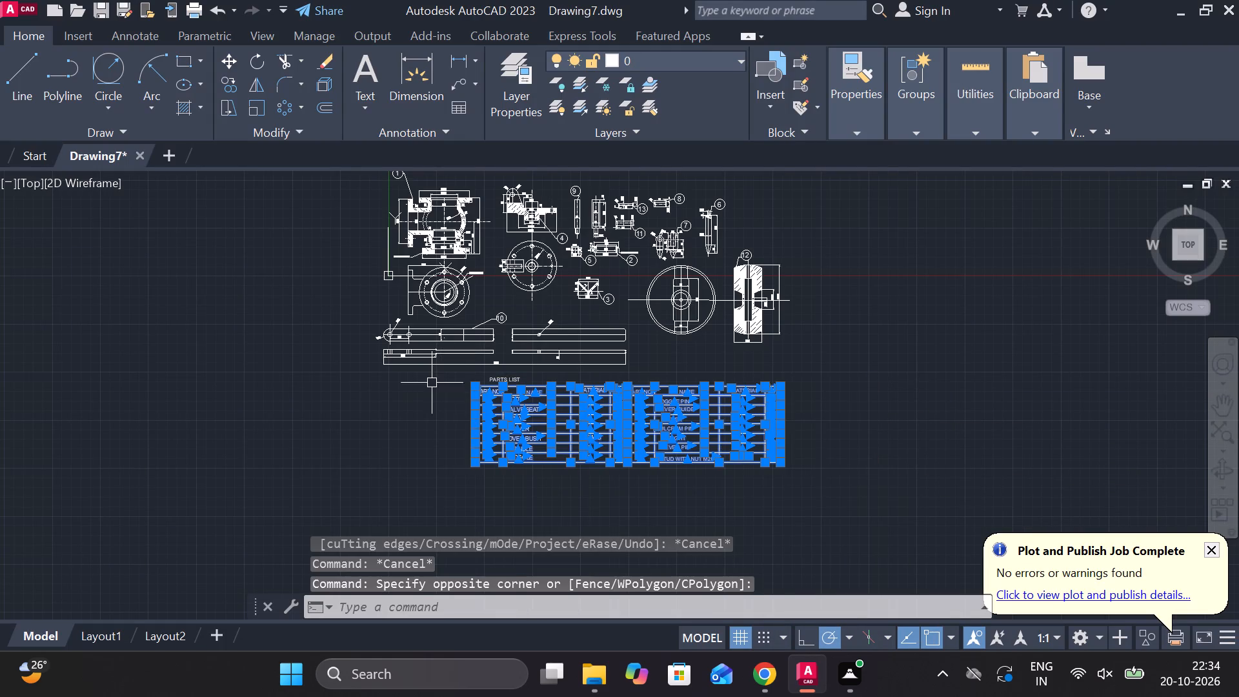
pyautogui.scroll(1, 432, 370)
pyautogui.click(569, 387)
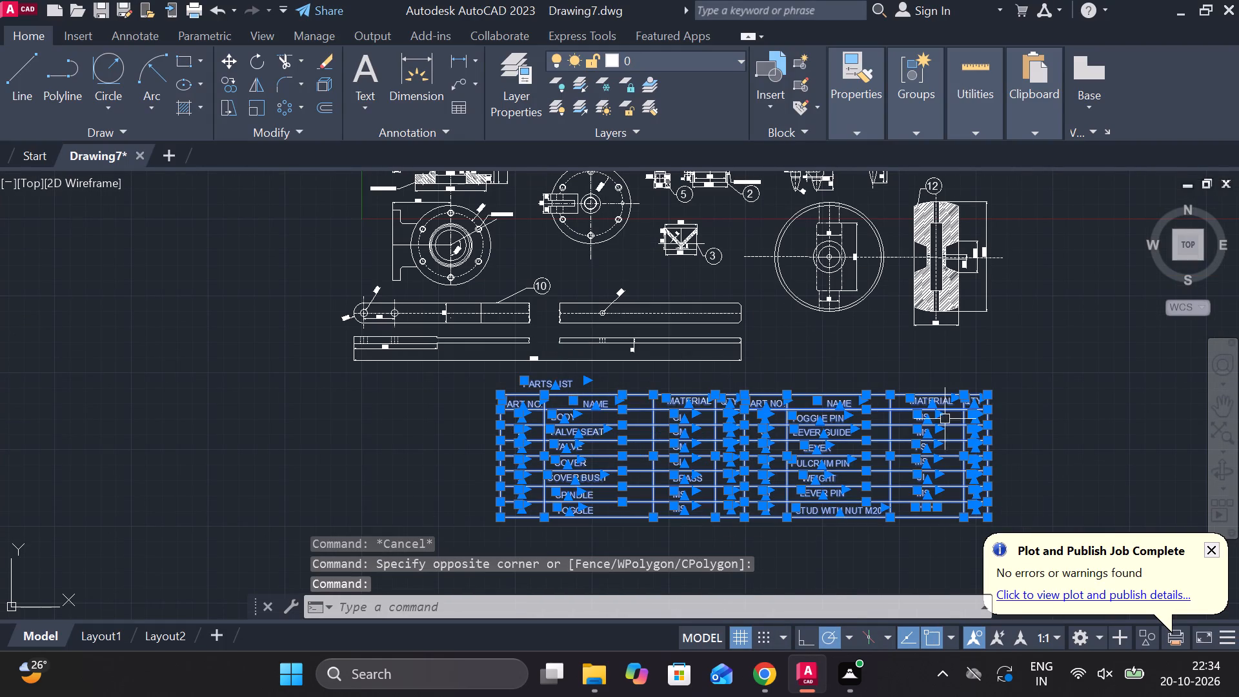
pyautogui.press('m')
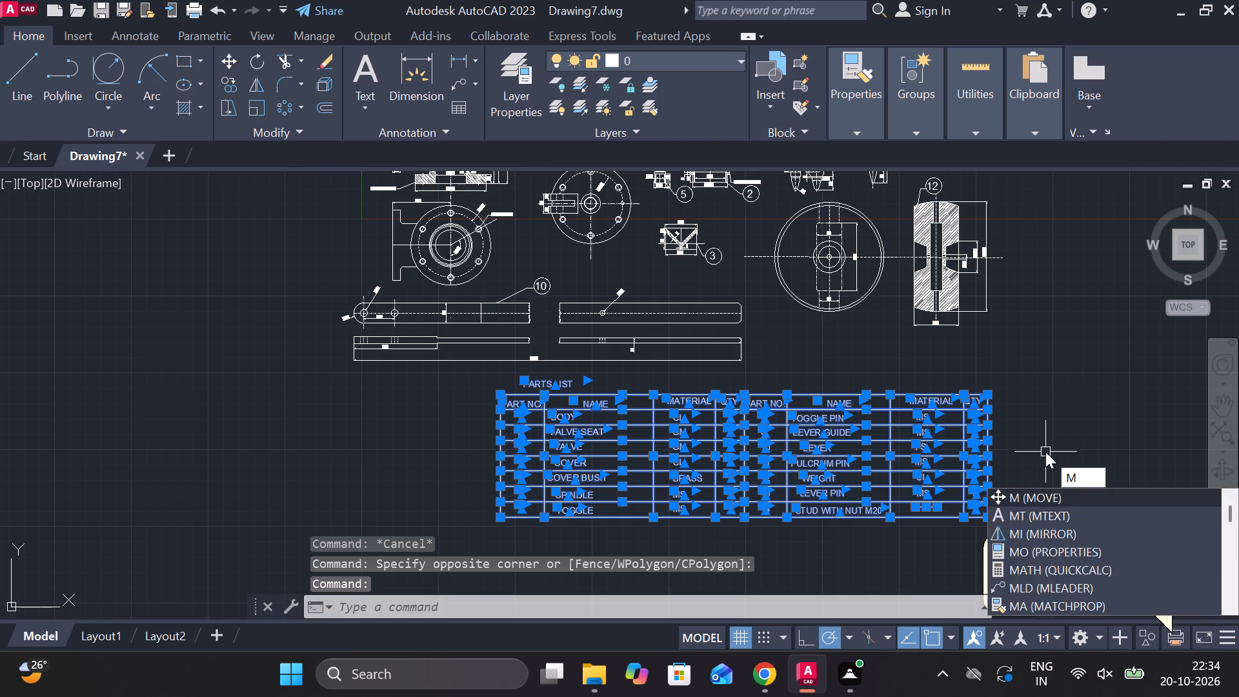
pyautogui.press('Return')
pyautogui.click(1089, 469)
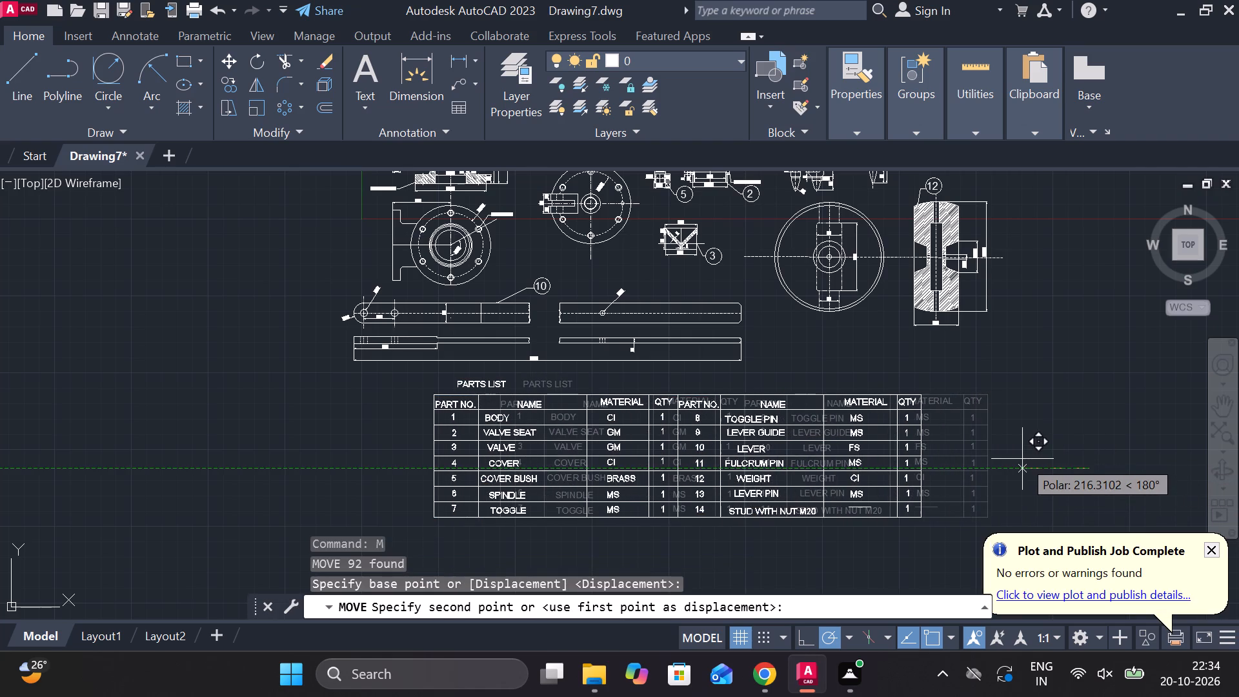
pyautogui.click(1022, 459)
# Draw a rectangular border about 2617 by 1792 units around all the component drawings and the parts list.
pyautogui.scroll(-1, 1022, 459)
pyautogui.moveTo(1022, 459); pyautogui.dragTo(923, 459, button='middle')
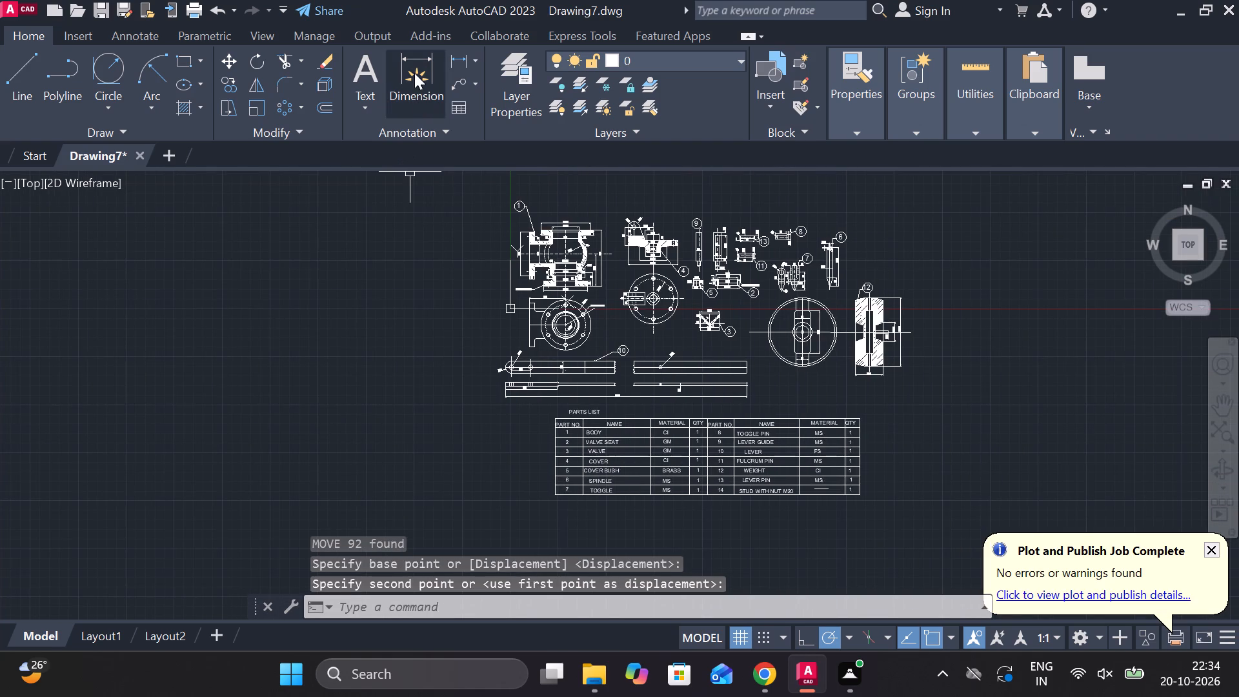
pyautogui.click(190, 64)
pyautogui.moveTo(282, 208); pyautogui.dragTo(239, 259, button='middle')
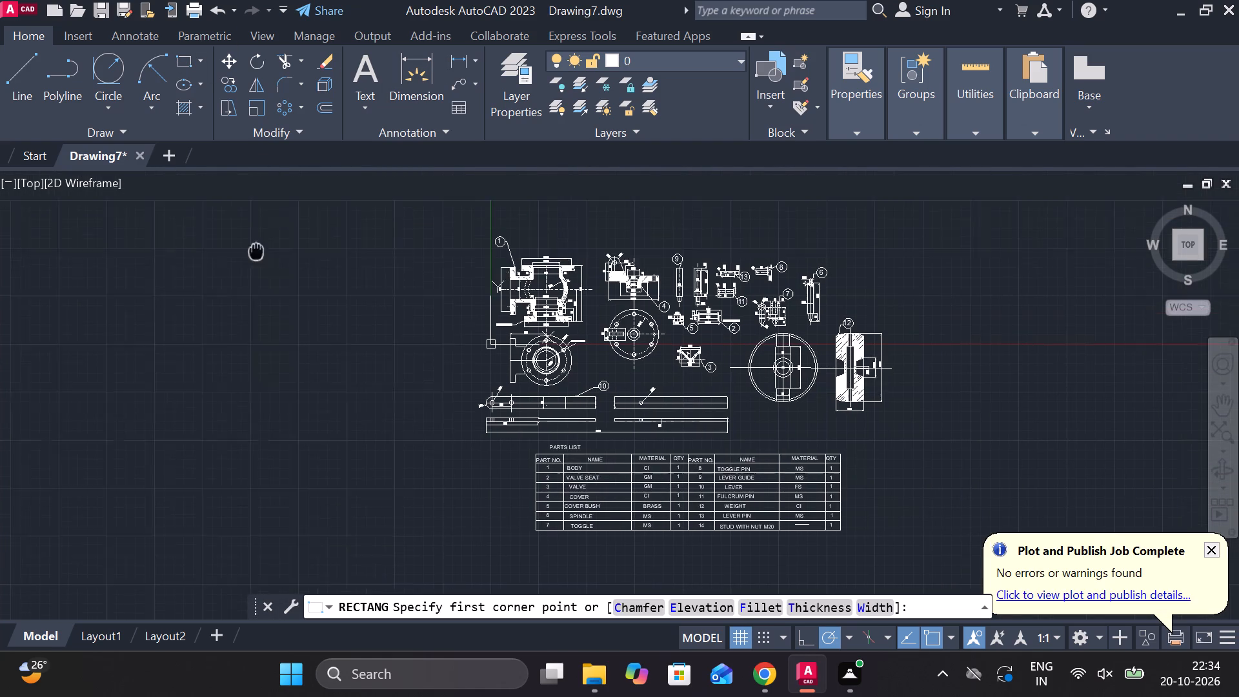
pyautogui.moveTo(239, 259); pyautogui.dragTo(228, 262, button='middle')
pyautogui.click(402, 235)
pyautogui.moveTo(953, 489); pyautogui.dragTo(942, 487, button='middle')
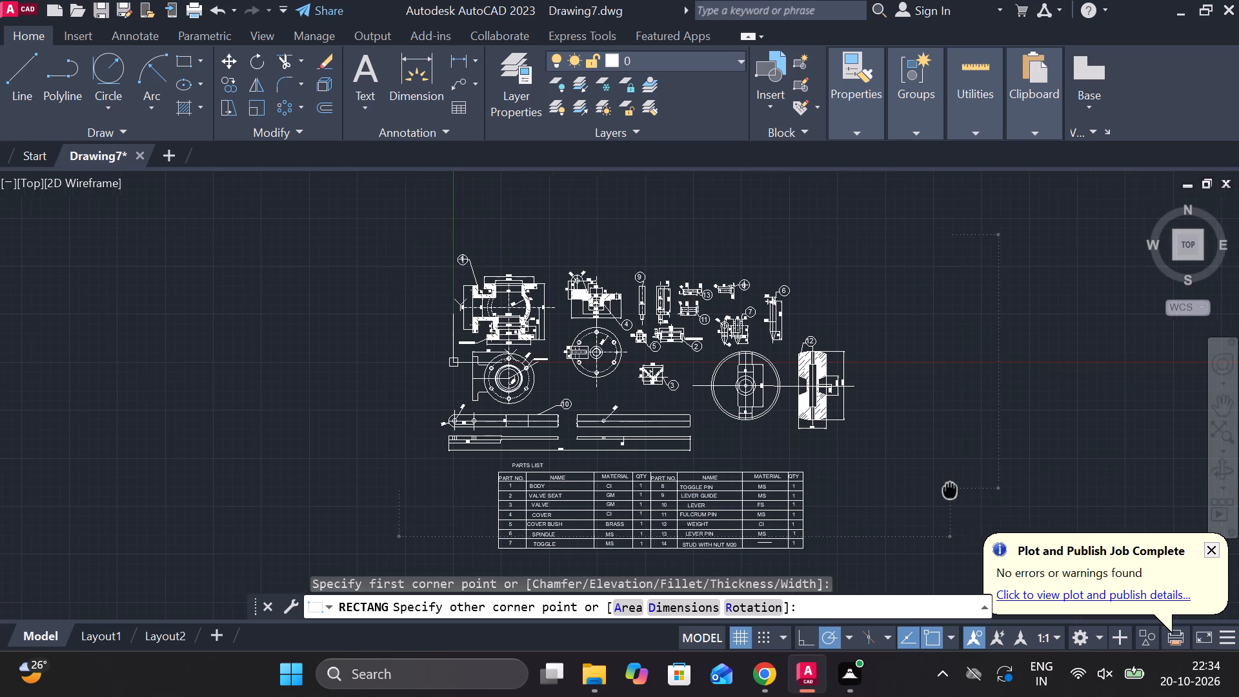
pyautogui.moveTo(942, 487); pyautogui.dragTo(927, 454, button='middle')
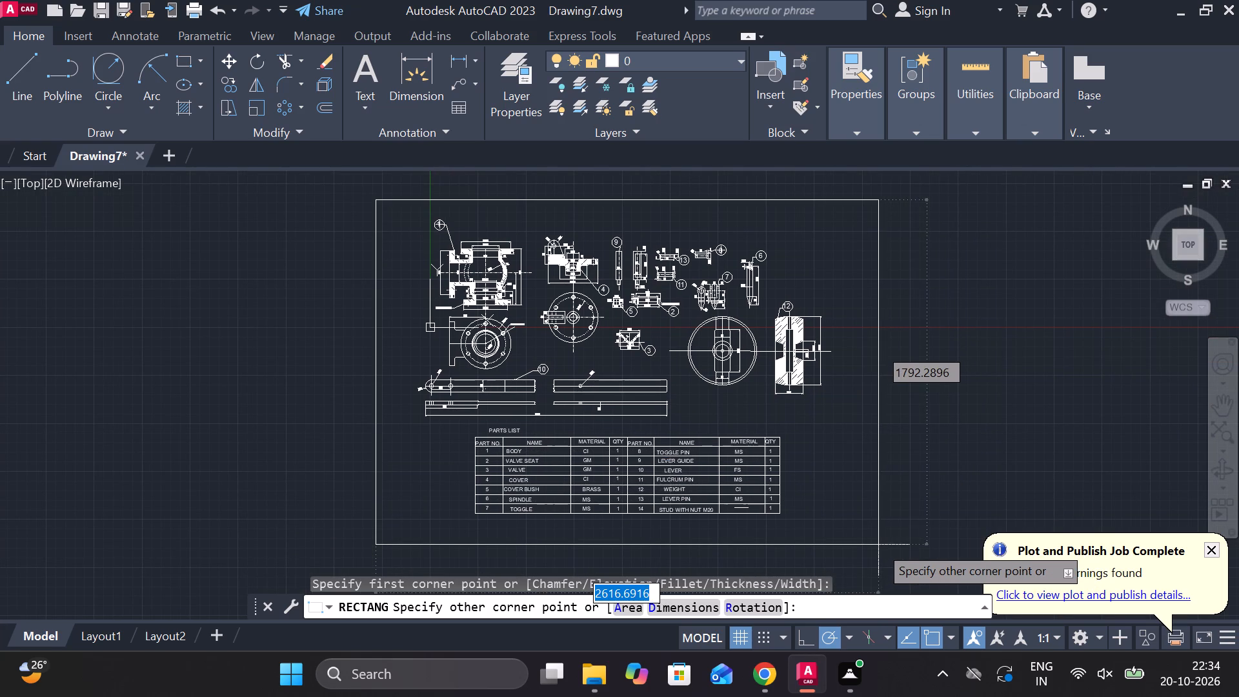
pyautogui.click(878, 545)
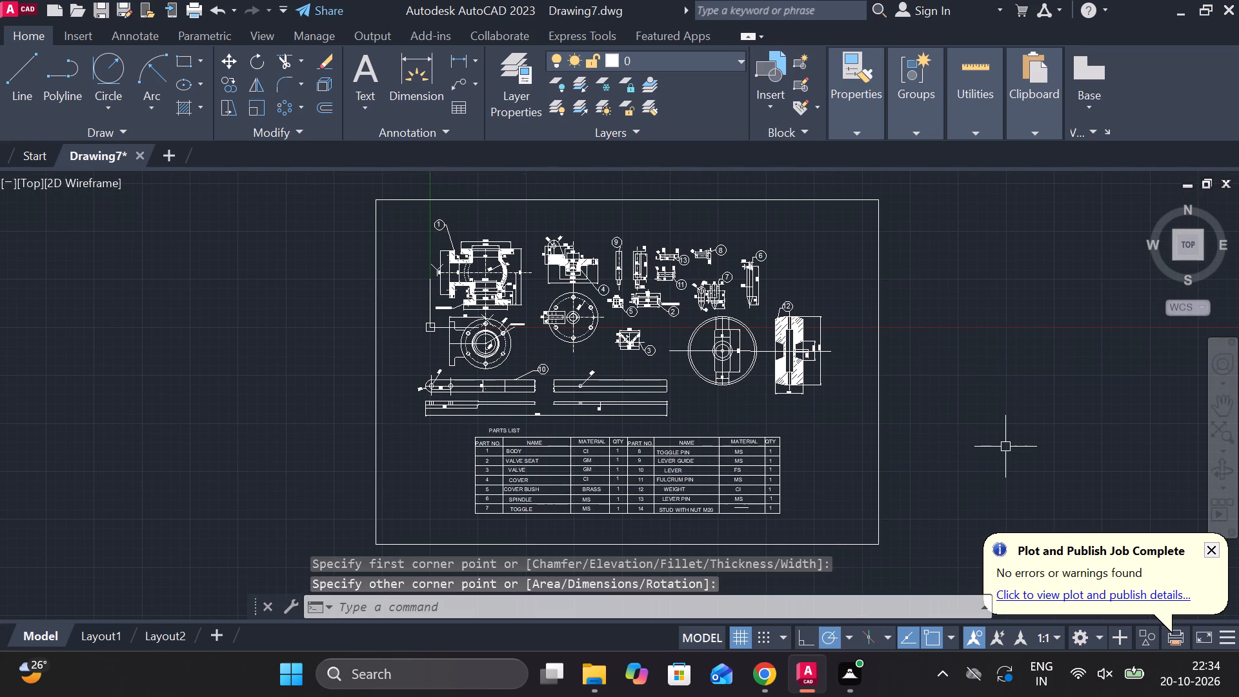
# Save the drawing in the Documents folder under the name LEVER SAFETY VALVE.
pyautogui.hotkey('ctrl', 's')
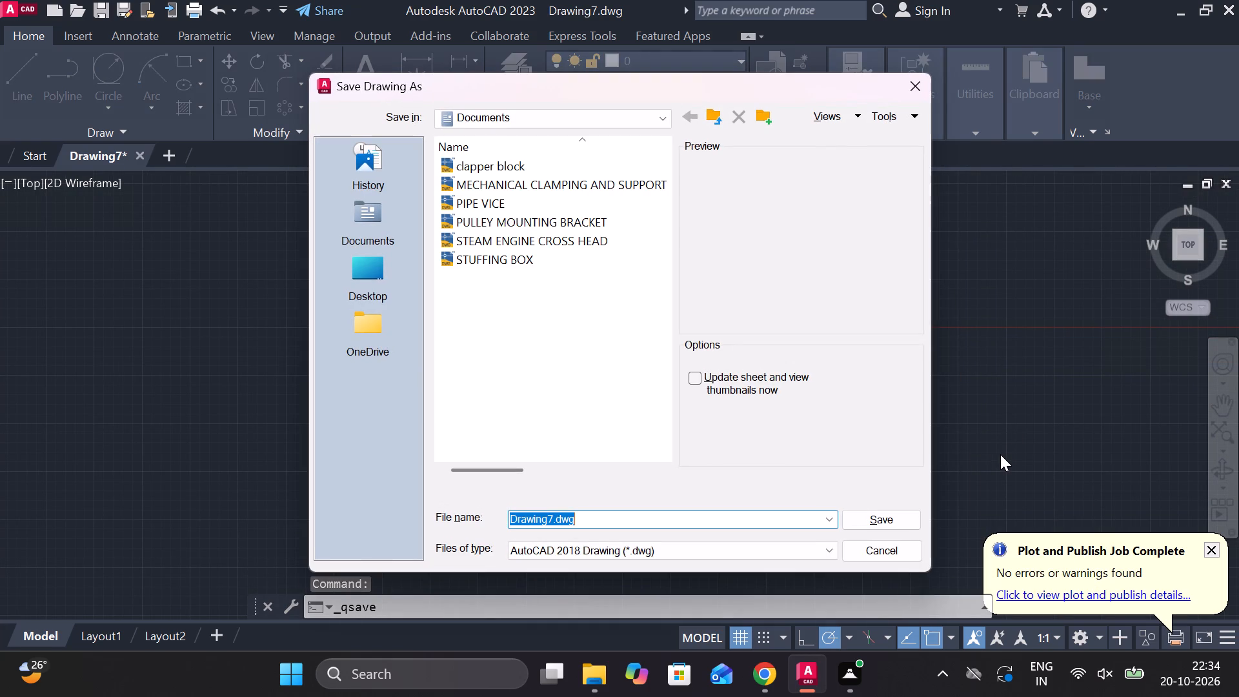
pyautogui.write('LEVER SA')
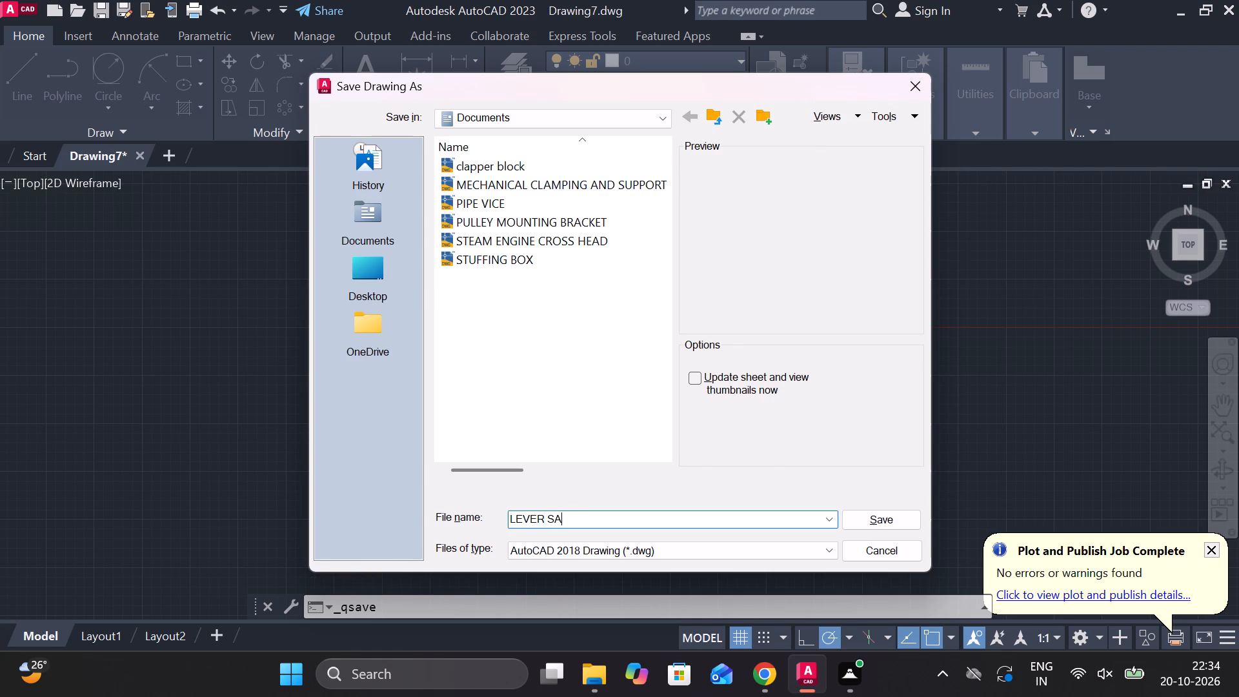
pyautogui.write('FETY')
pyautogui.press('space')
pyautogui.write('VALVE')
pyautogui.click(850, 522)
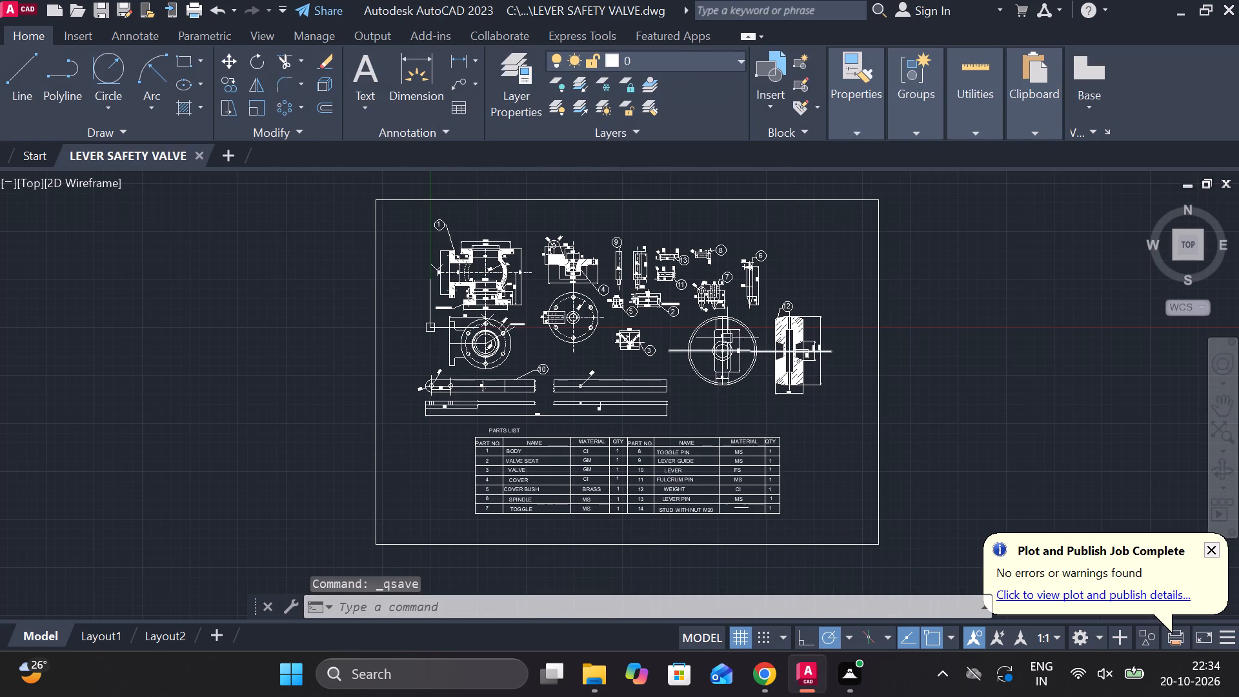
# Copy the PARTS LIST title and paste it above the component drawings, just inside the border's upper edge.
pyautogui.scroll(1, 599, 270)
pyautogui.moveTo(607, 270); pyautogui.dragTo(643, 330, button='middle')
pyautogui.scroll(2, 618, 255)
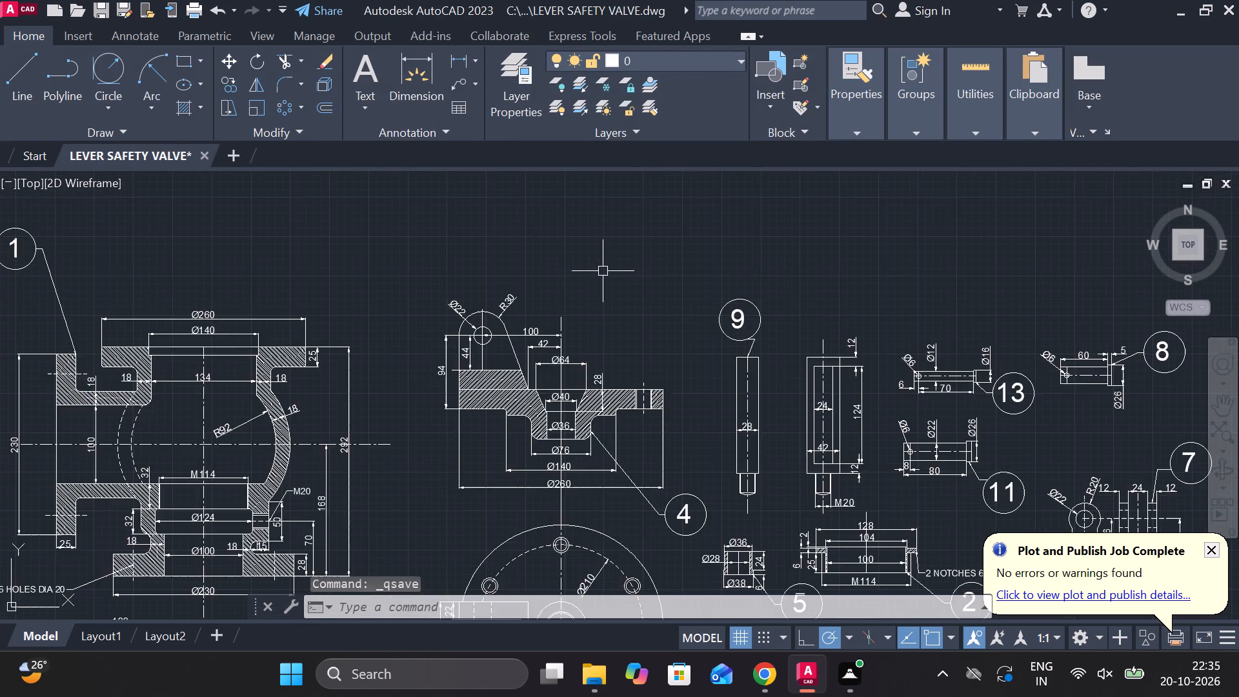
pyautogui.moveTo(603, 271); pyautogui.dragTo(595, 327, button='middle')
pyautogui.scroll(-2, 593, 327)
pyautogui.moveTo(601, 422); pyautogui.dragTo(598, 338, button='middle')
pyautogui.moveTo(598, 440); pyautogui.dragTo(593, 341, button='middle')
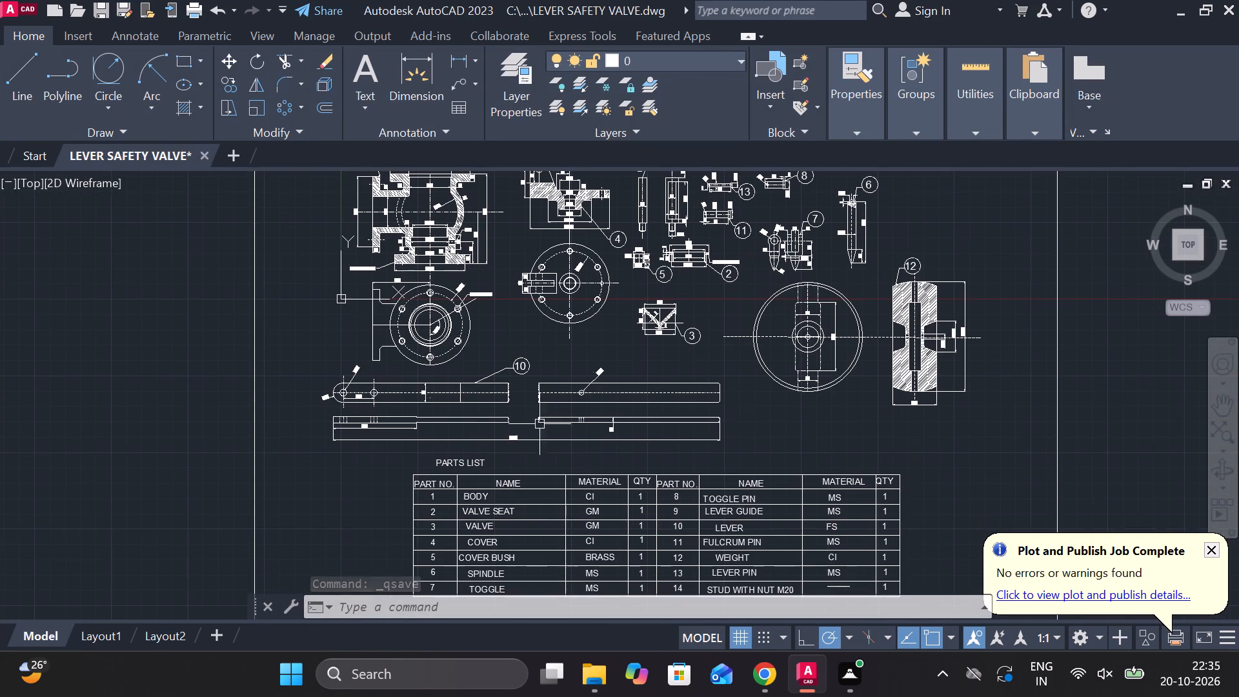
pyautogui.click(462, 463)
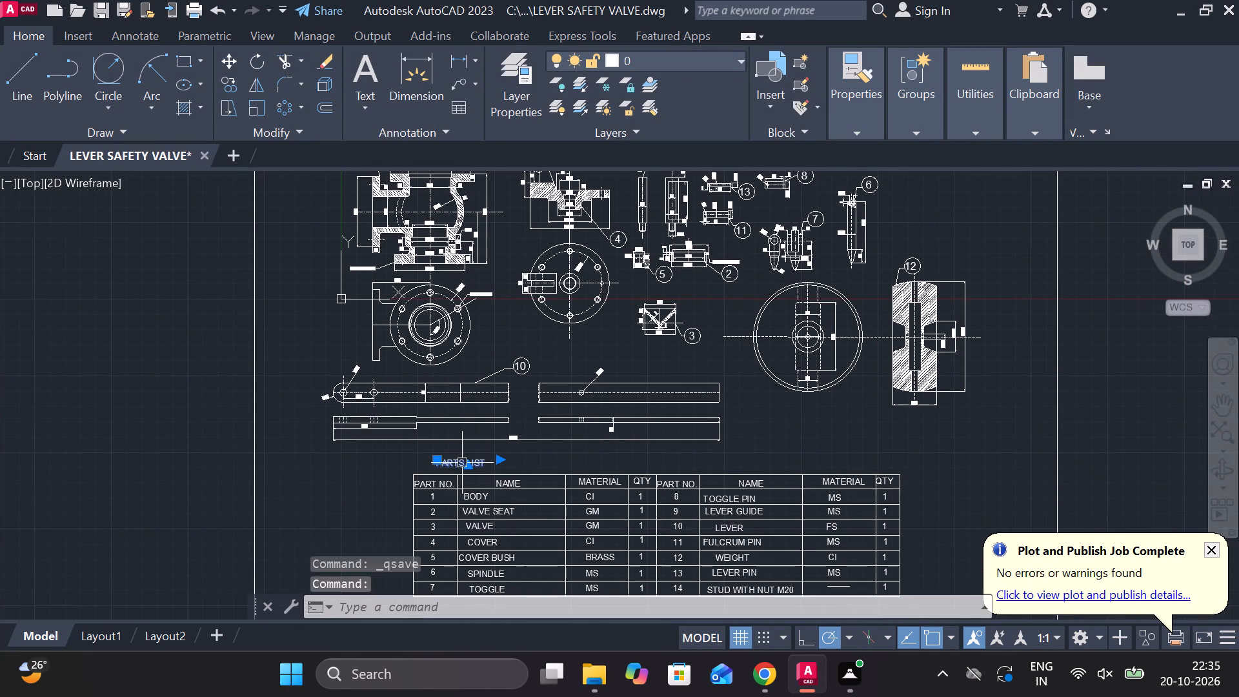
pyautogui.hotkey('ctrl', 'c')
pyautogui.scroll(1, 552, 374)
pyautogui.moveTo(554, 374); pyautogui.dragTo(536, 538, button='middle')
pyautogui.moveTo(578, 412); pyautogui.dragTo(530, 561, button='middle')
pyautogui.hotkey('ctrl', 'v')
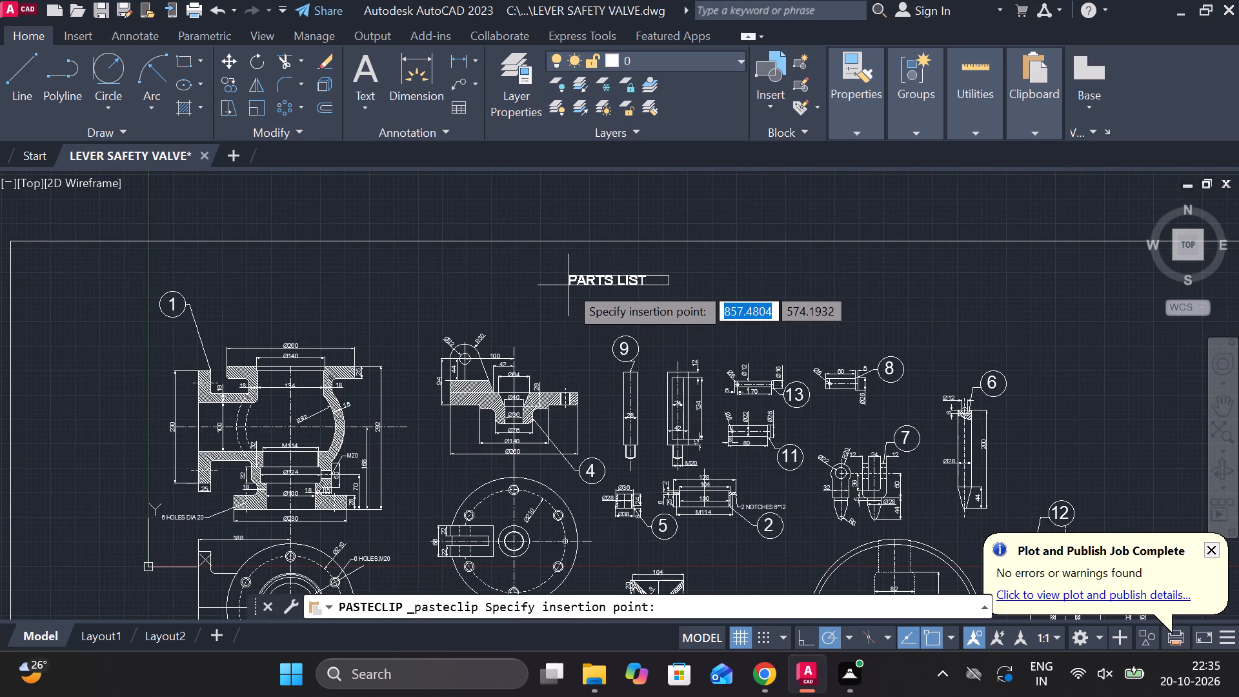
pyautogui.click(569, 285)
# Replace the copied title's text with LEVER SAFETY VALVE and widen its text frame to fit one line.
pyautogui.scroll(2, 569, 285)
pyautogui.doubleClick(598, 281)
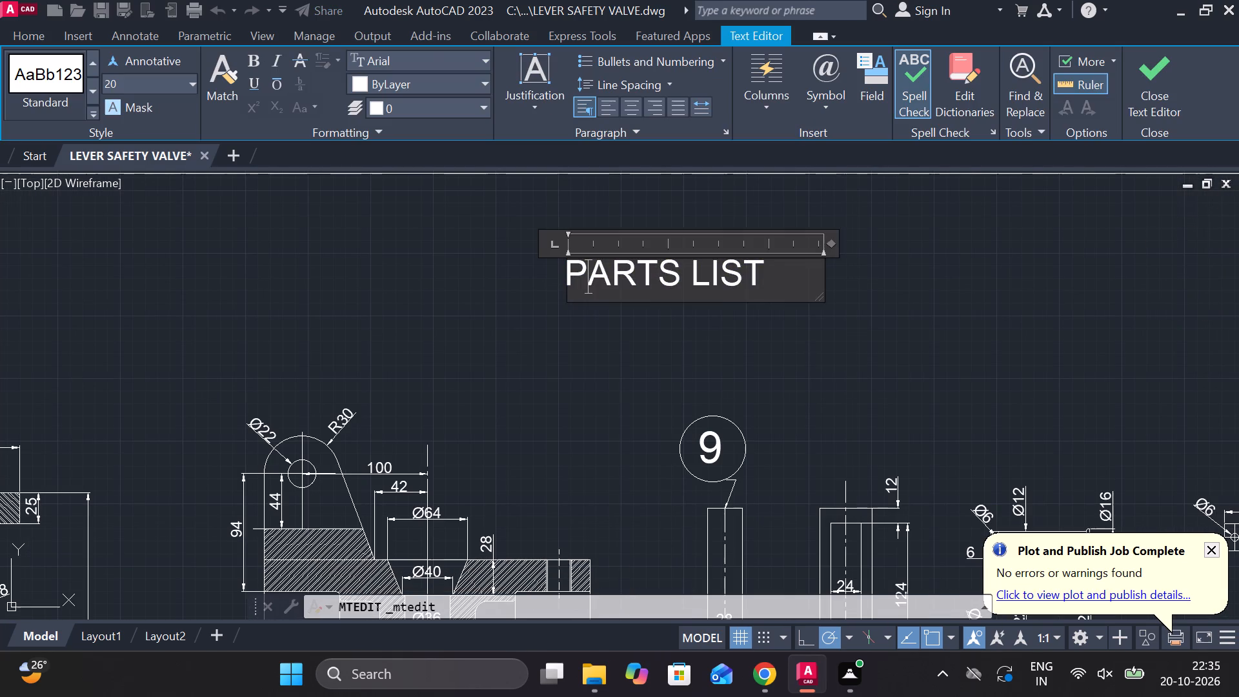
pyautogui.click(789, 276)
pyautogui.press('BackSpace')
pyautogui.press('BackSpace')
pyautogui.press('BackSpace')
pyautogui.press('BackSpace')
pyautogui.press('BackSpace')
pyautogui.press('BackSpace')
pyautogui.press('BackSpace')
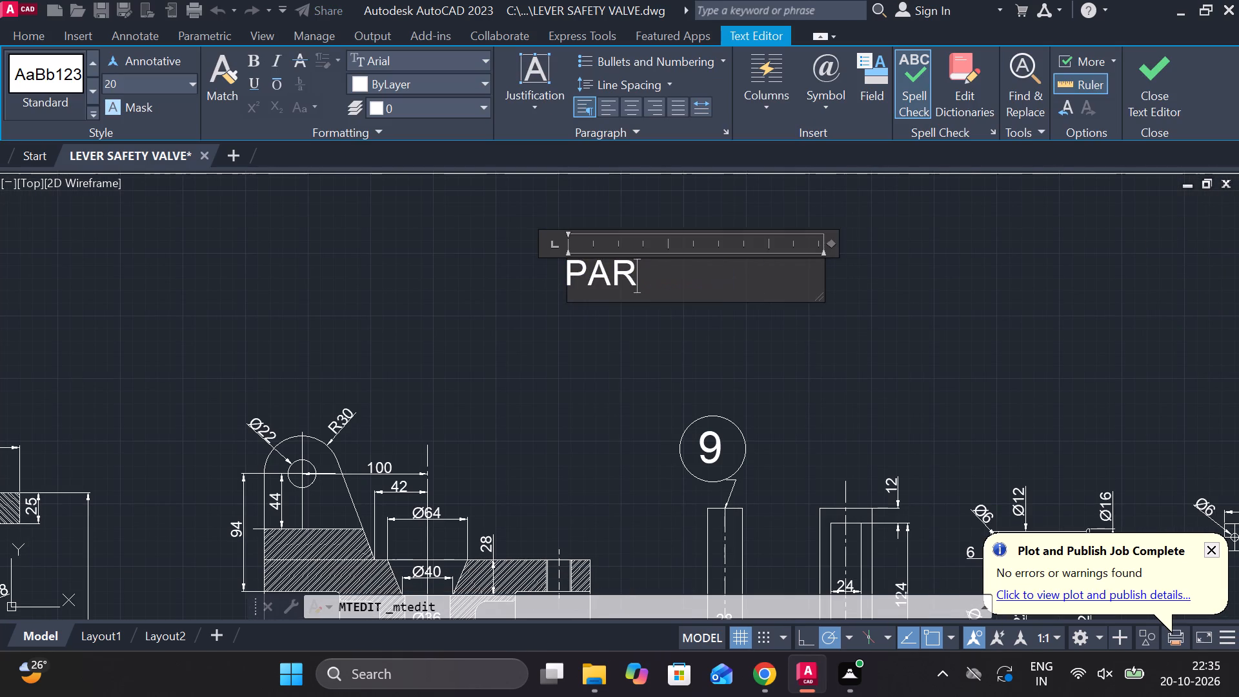
pyautogui.press('BackSpace')
pyautogui.press('BackSpace')
pyautogui.press('BackSpace')
pyautogui.write('LEVER SAFETY')
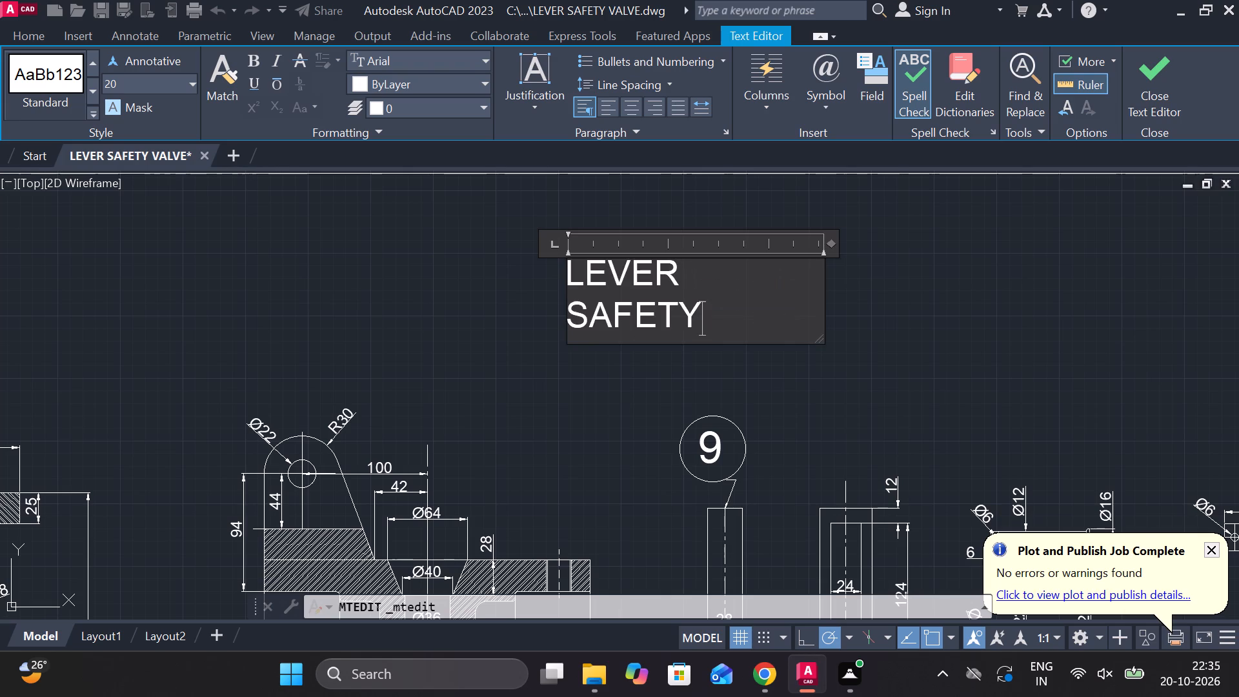
pyautogui.press('space')
pyautogui.write('VA')
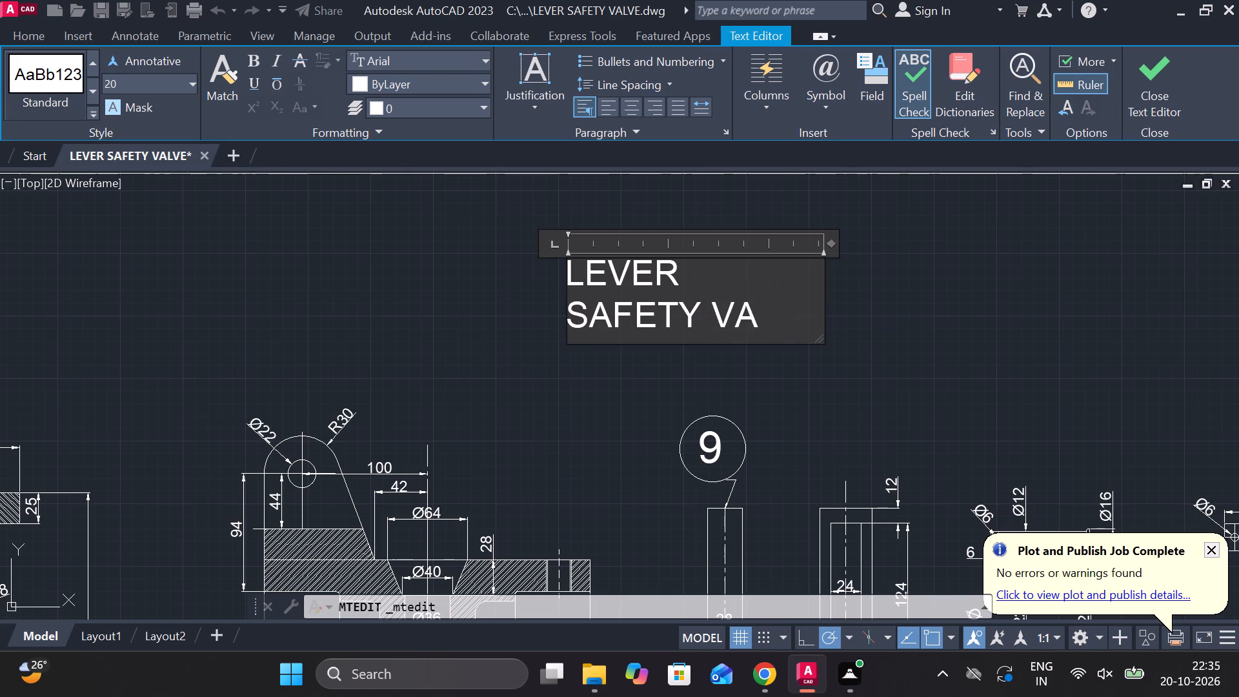
pyautogui.write('LVE')
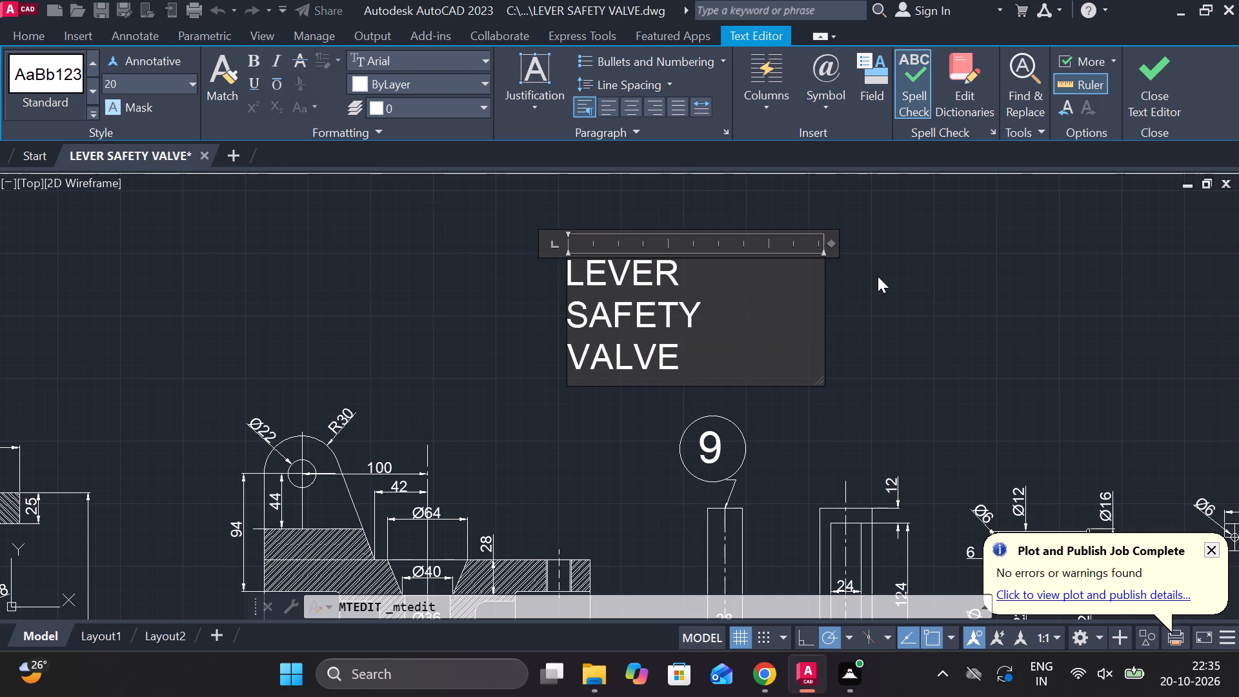
pyautogui.moveTo(821, 294); pyautogui.dragTo(890, 289)
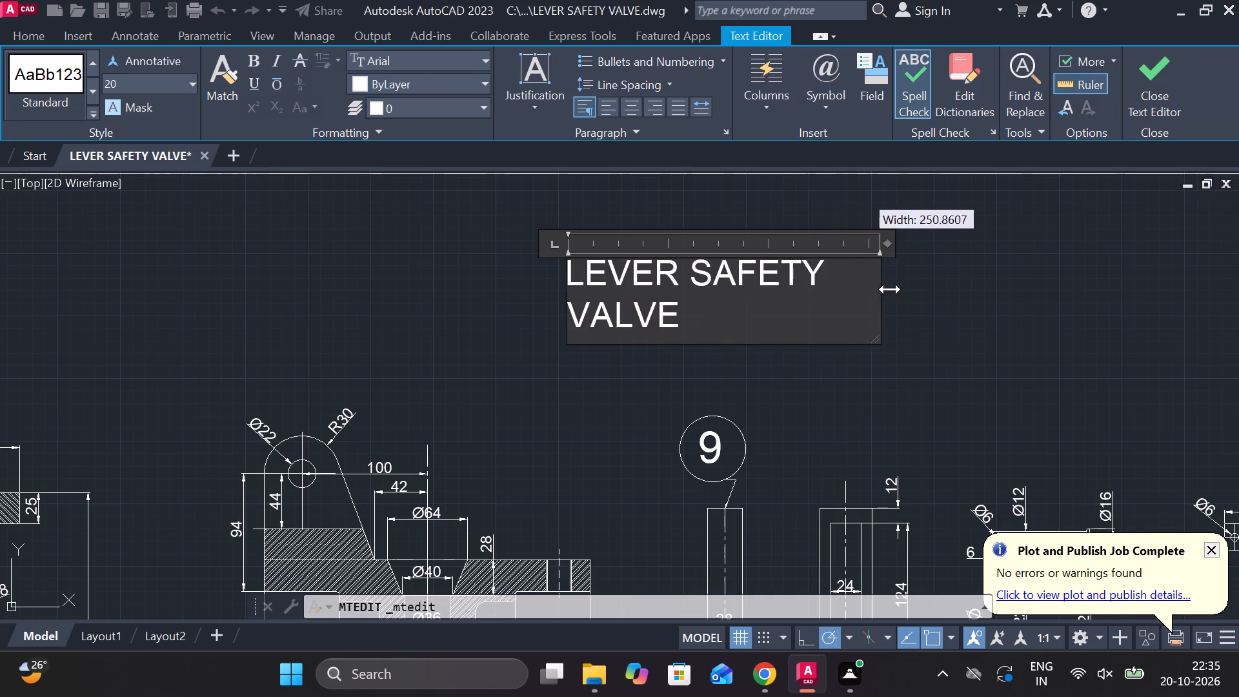
pyautogui.moveTo(890, 289); pyautogui.dragTo(976, 281)
# Set the whole LEVER SAFETY VALVE title to text height 30 and widen its frame to keep it on one line.
pyautogui.click(177, 85)
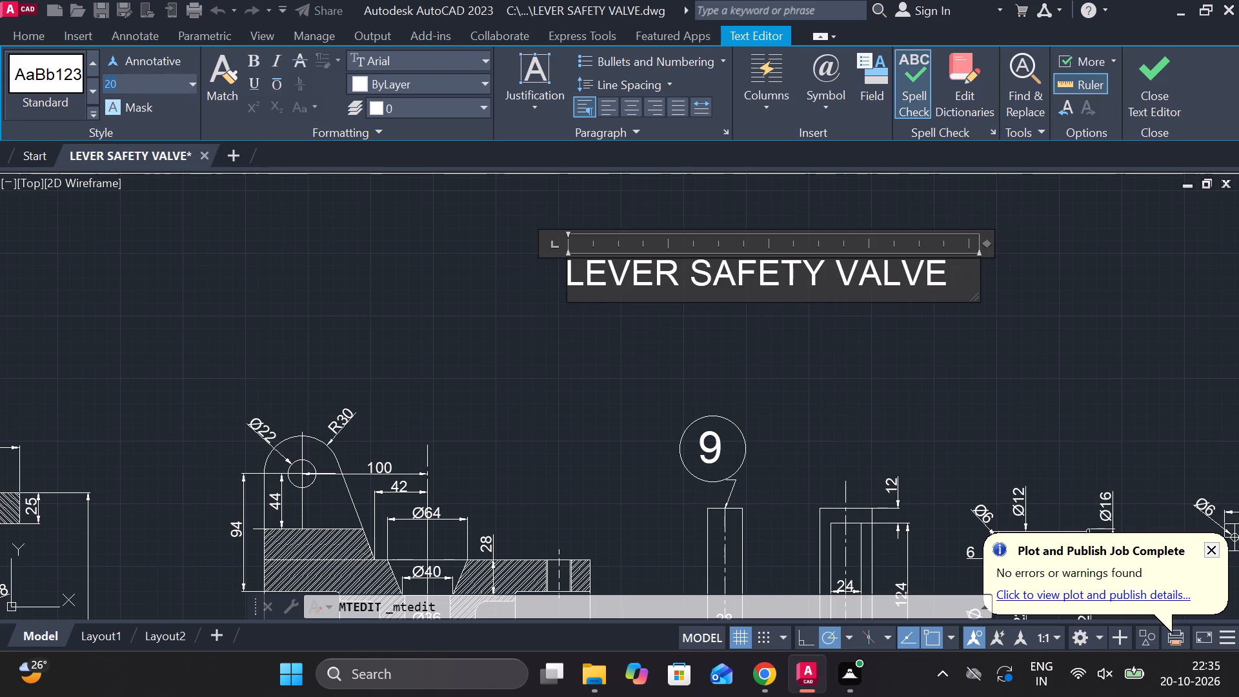
pyautogui.write('30')
pyautogui.press('Return')
pyautogui.moveTo(957, 283); pyautogui.dragTo(558, 290)
pyautogui.click(143, 80)
pyautogui.write('30')
pyautogui.press('Return')
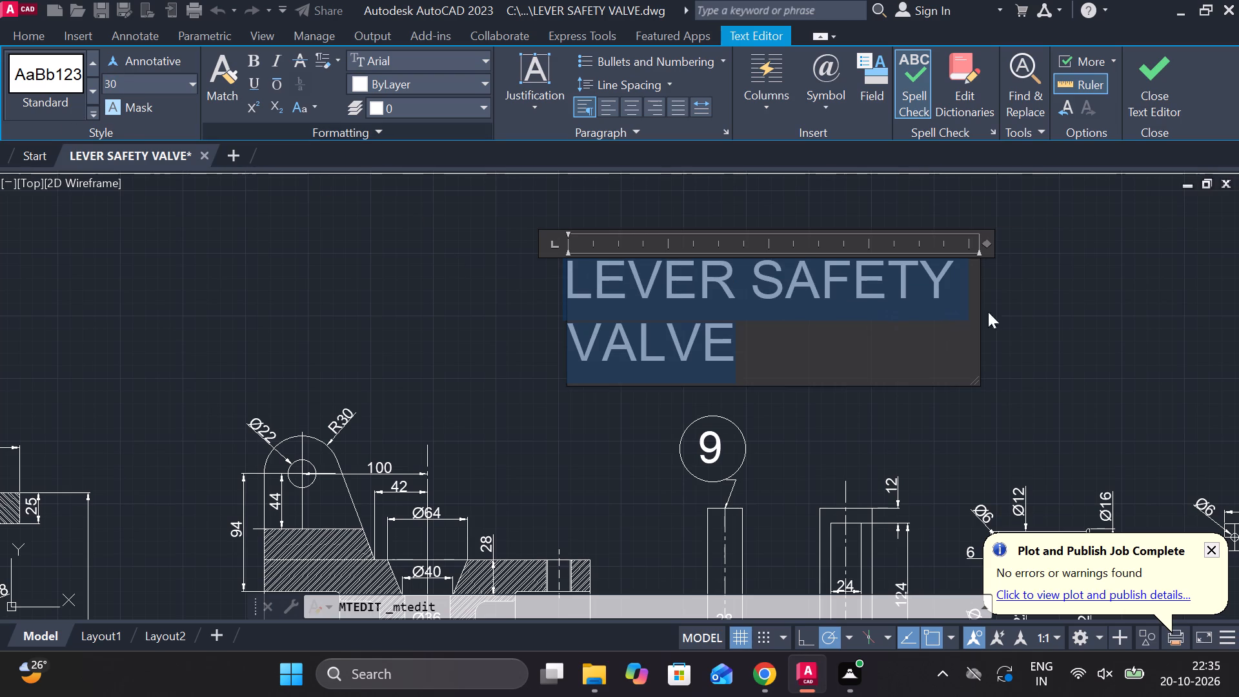
pyautogui.moveTo(978, 325); pyautogui.dragTo(1051, 305)
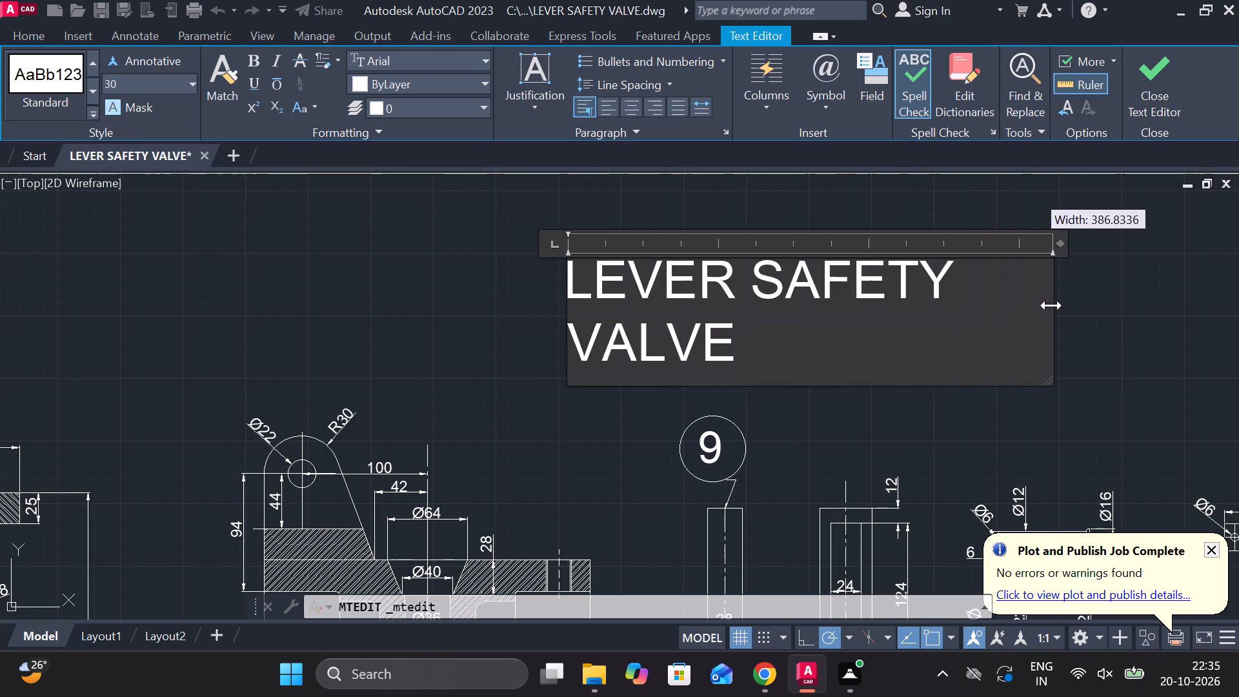
pyautogui.moveTo(1051, 305); pyautogui.dragTo(1182, 290)
pyautogui.click(1147, 111)
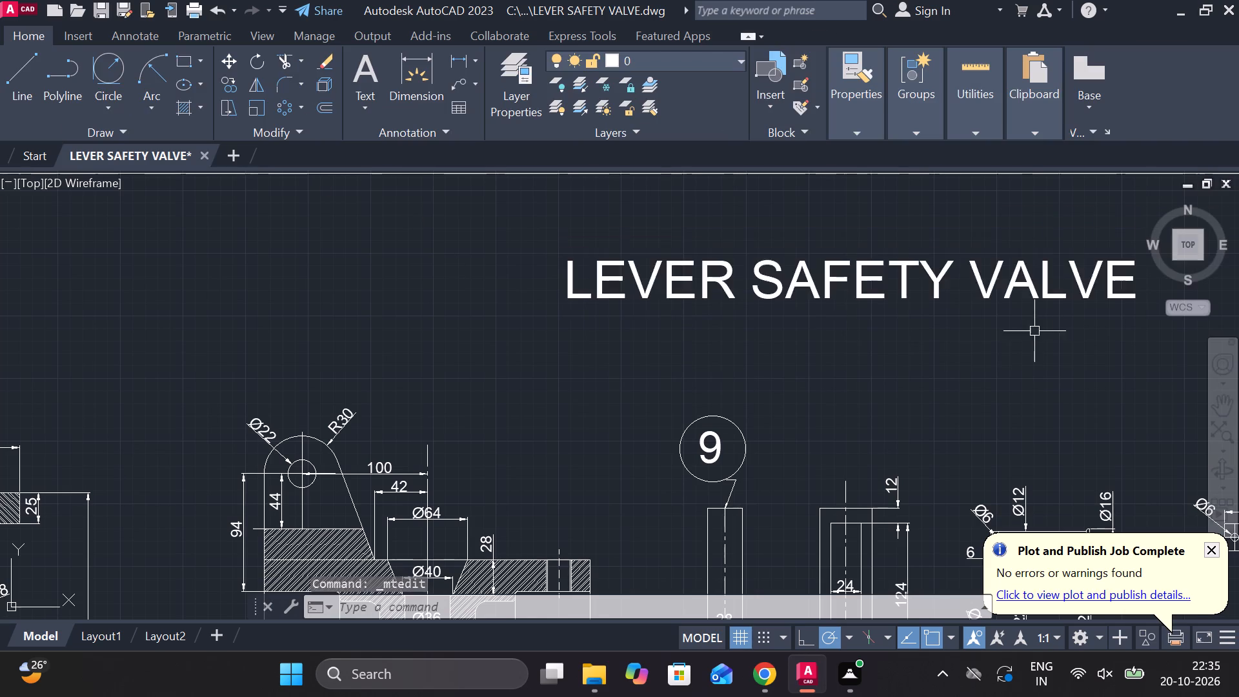
# Save the drawing with its new title.
pyautogui.scroll(-2, 1034, 331)
pyautogui.moveTo(1034, 331); pyautogui.dragTo(756, 285, button='middle')
pyautogui.scroll(-1, 756, 285)
pyautogui.scroll(-2, 785, 372)
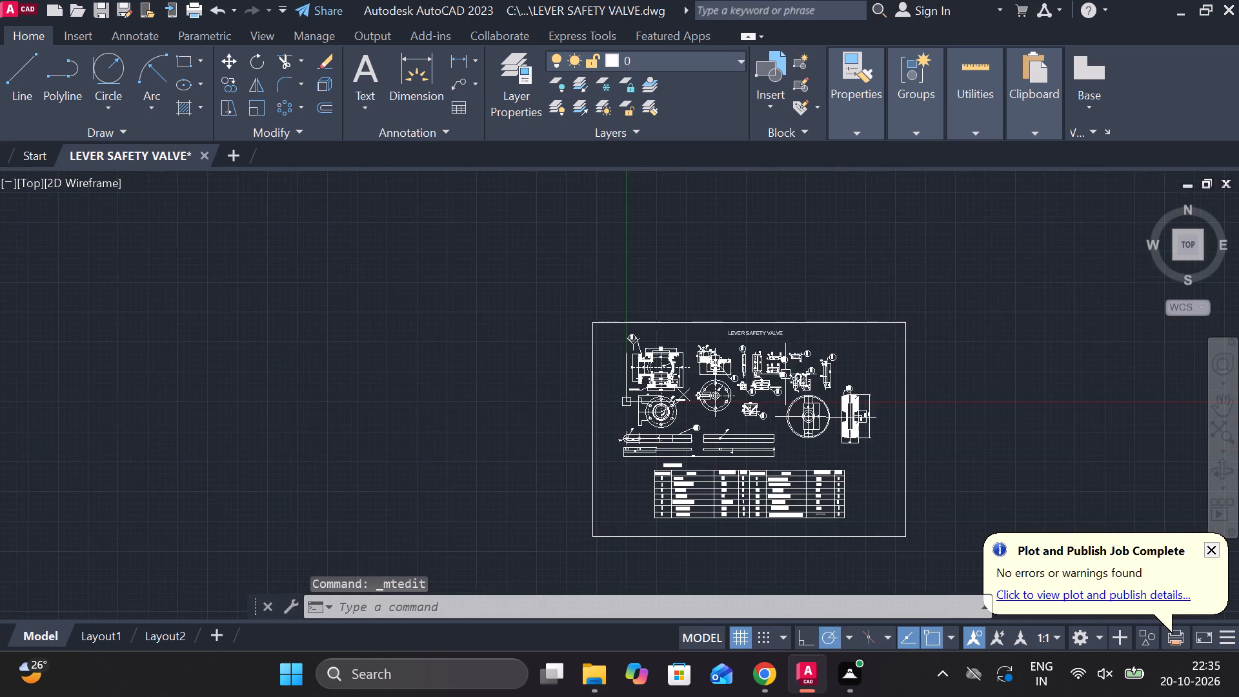
pyautogui.moveTo(787, 376); pyautogui.dragTo(688, 334, button='middle')
pyautogui.scroll(1, 831, 326)
pyautogui.hotkey('ctrl', 's')
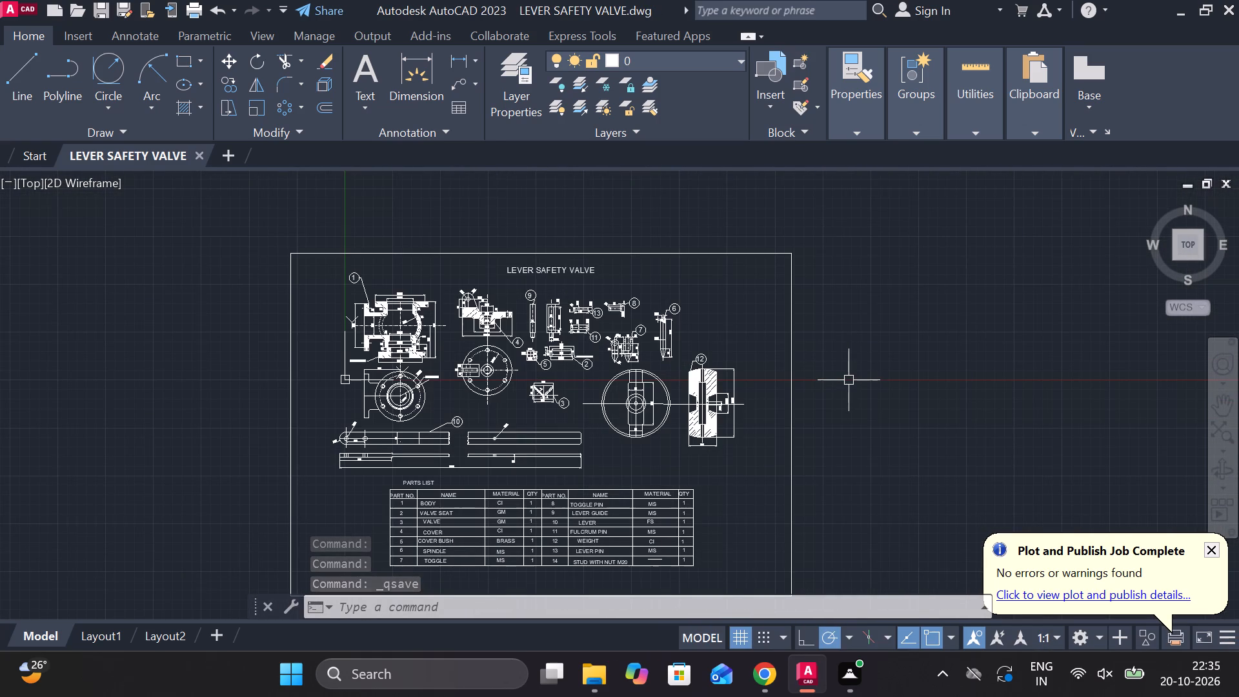
# Turn off the command log with LOGFILEOFF and save the drawing again.
pyautogui.write('LOG')
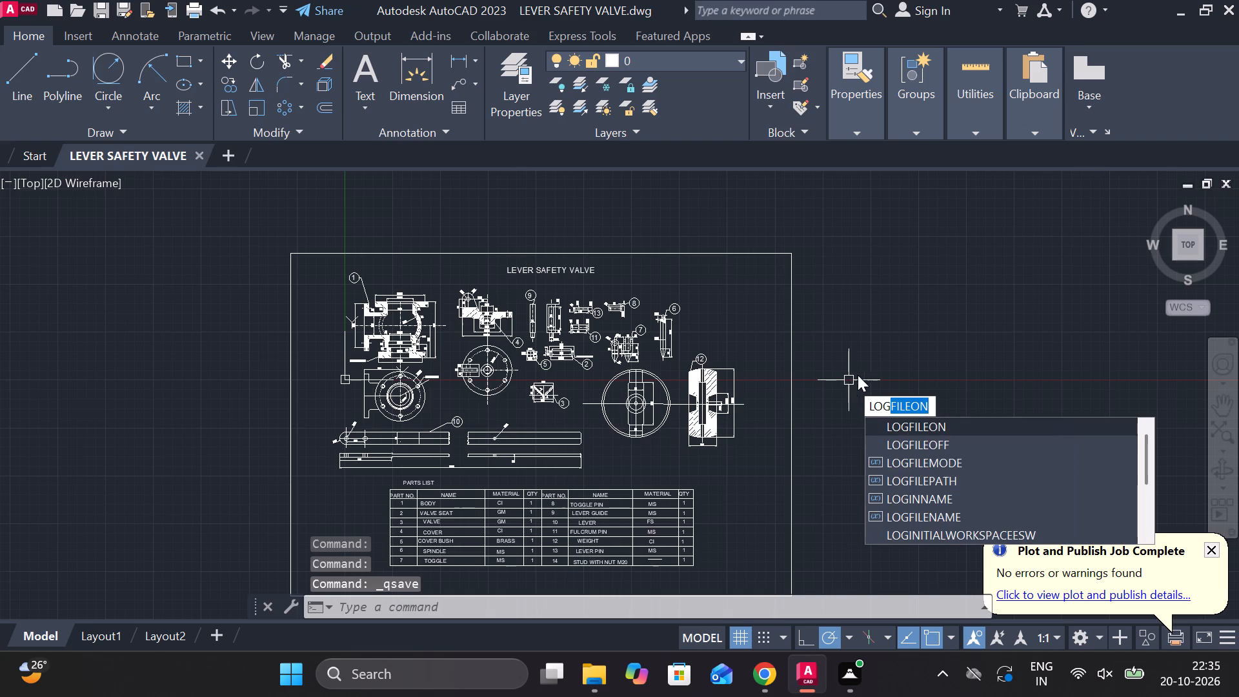
pyautogui.click(923, 447)
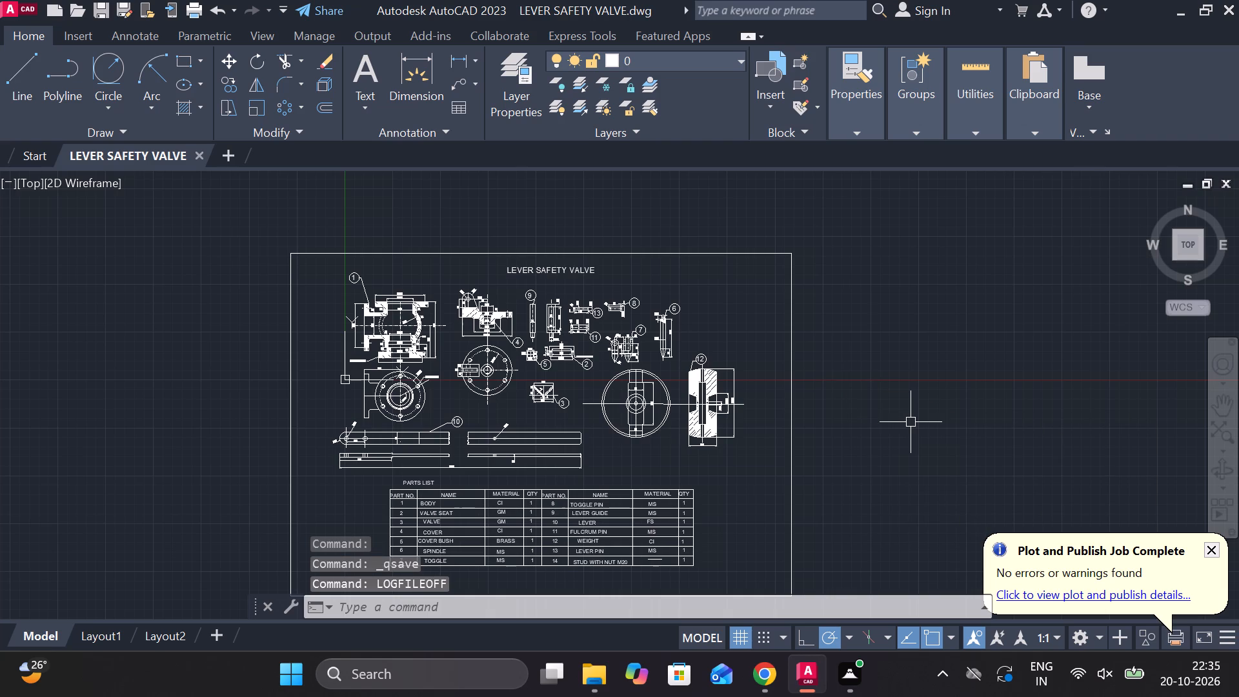
pyautogui.hotkey('ctrl', 's')
# Set up a plot of the model using the DWG To PDF.pc3 plotter in landscape orientation.
pyautogui.write('PLOT')
pyautogui.click(946, 441)
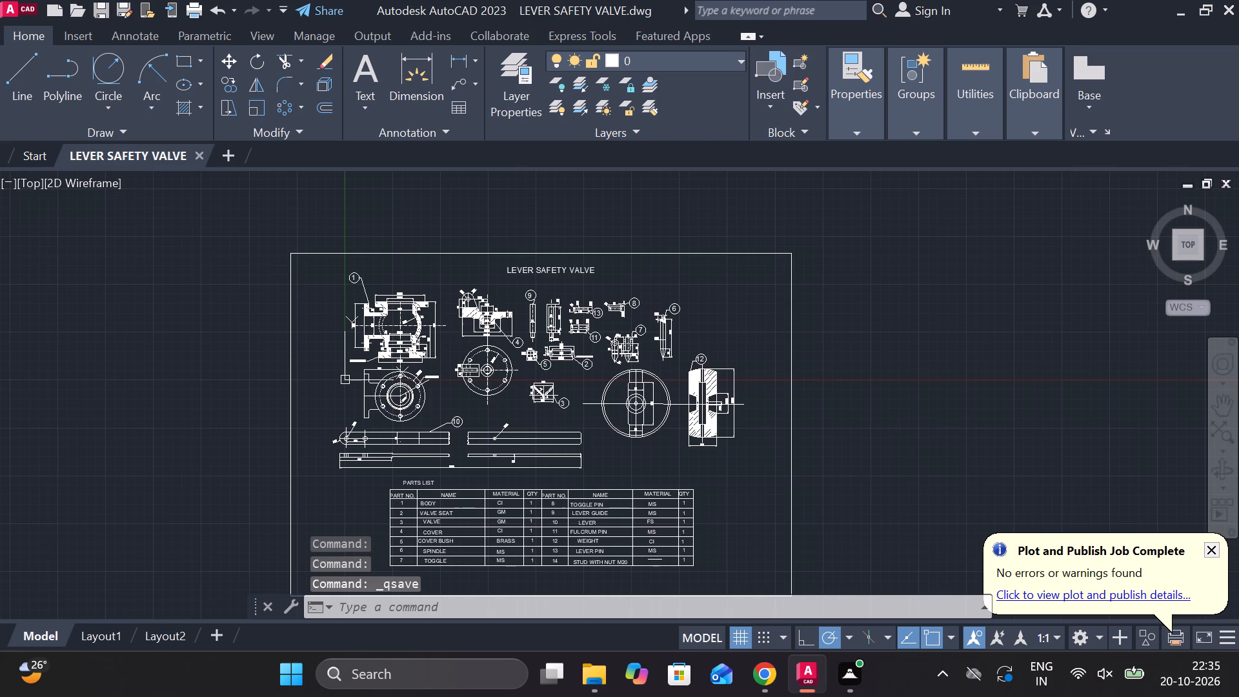
pyautogui.click(416, 192)
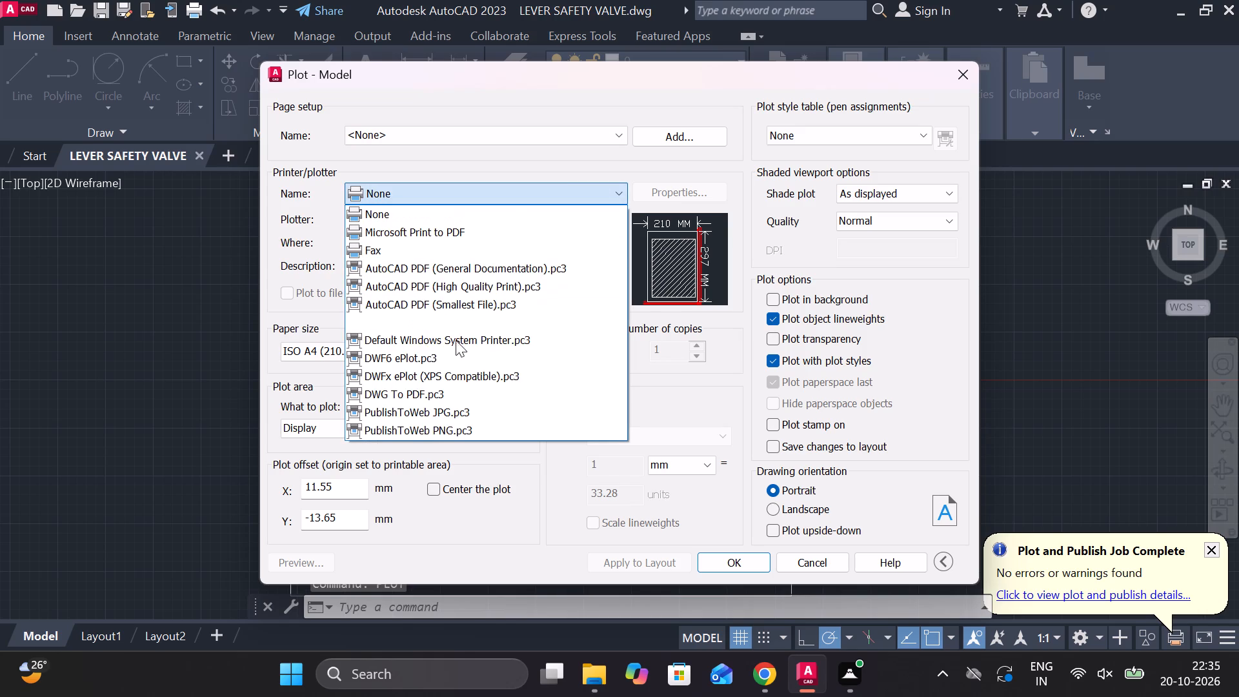
pyautogui.click(448, 388)
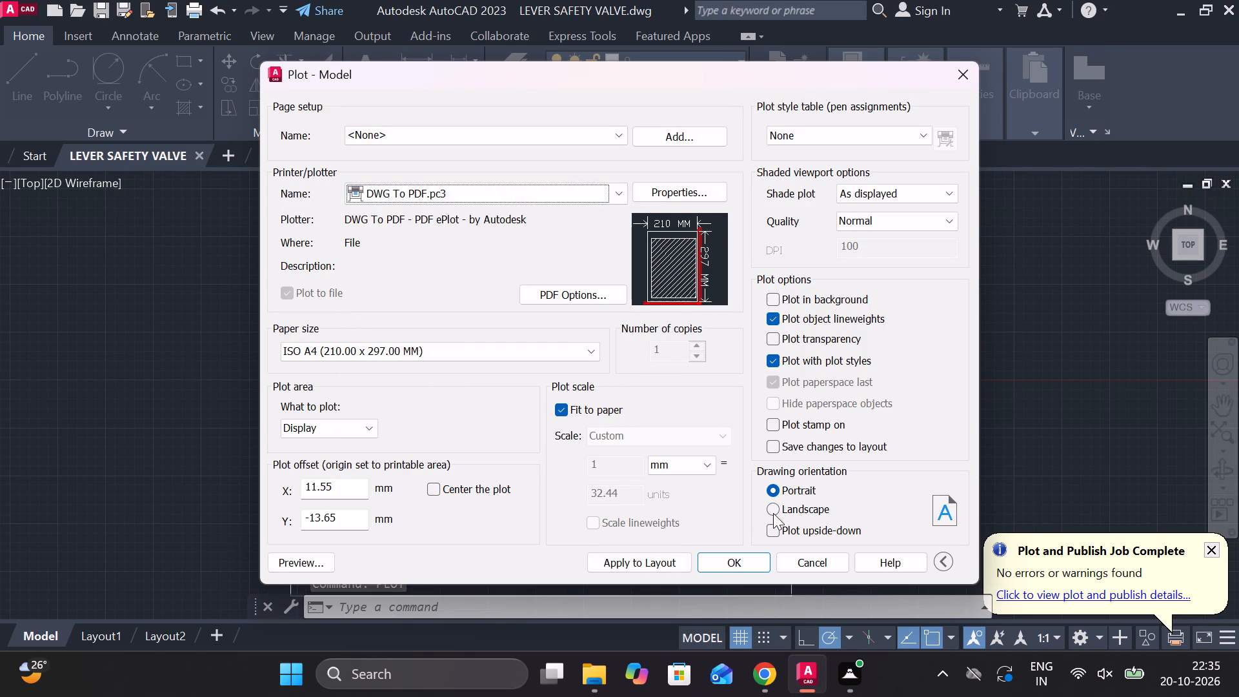
pyautogui.click(774, 507)
# Define the plot area as a window enclosing the entire bordered sheet.
pyautogui.click(367, 422)
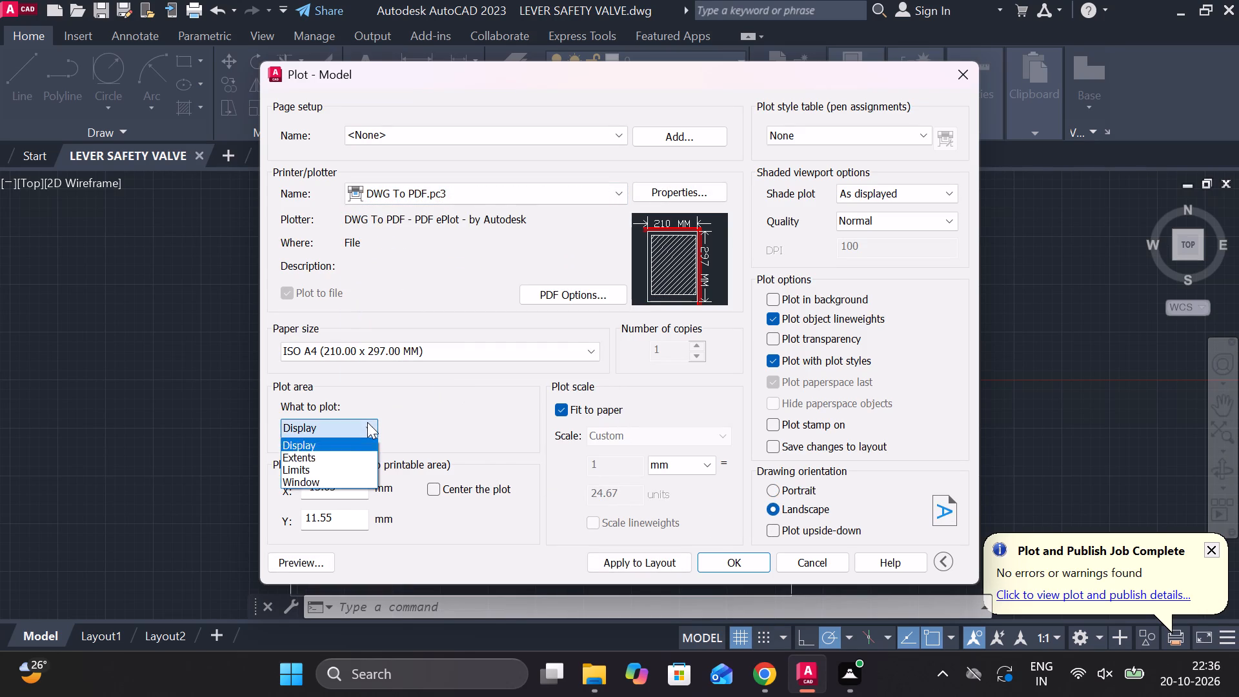
pyautogui.click(339, 476)
pyautogui.moveTo(749, 504); pyautogui.dragTo(729, 401, button='middle')
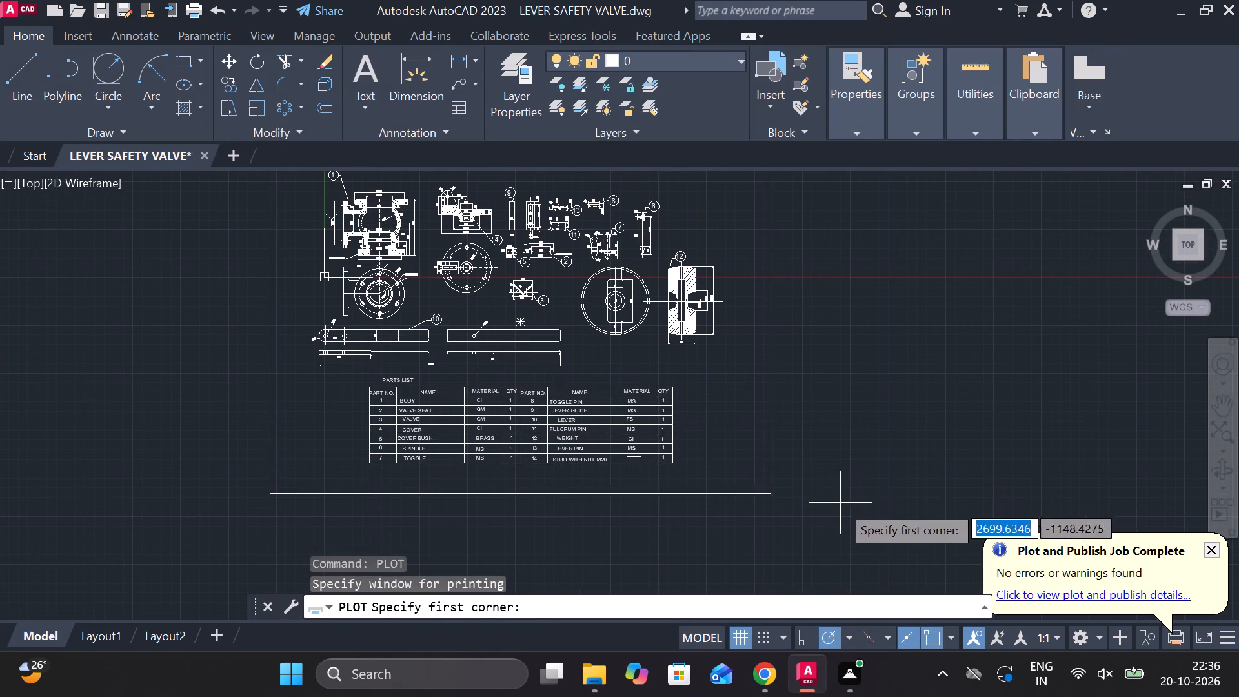
pyautogui.click(808, 517)
pyautogui.moveTo(457, 334); pyautogui.dragTo(498, 410, button='middle')
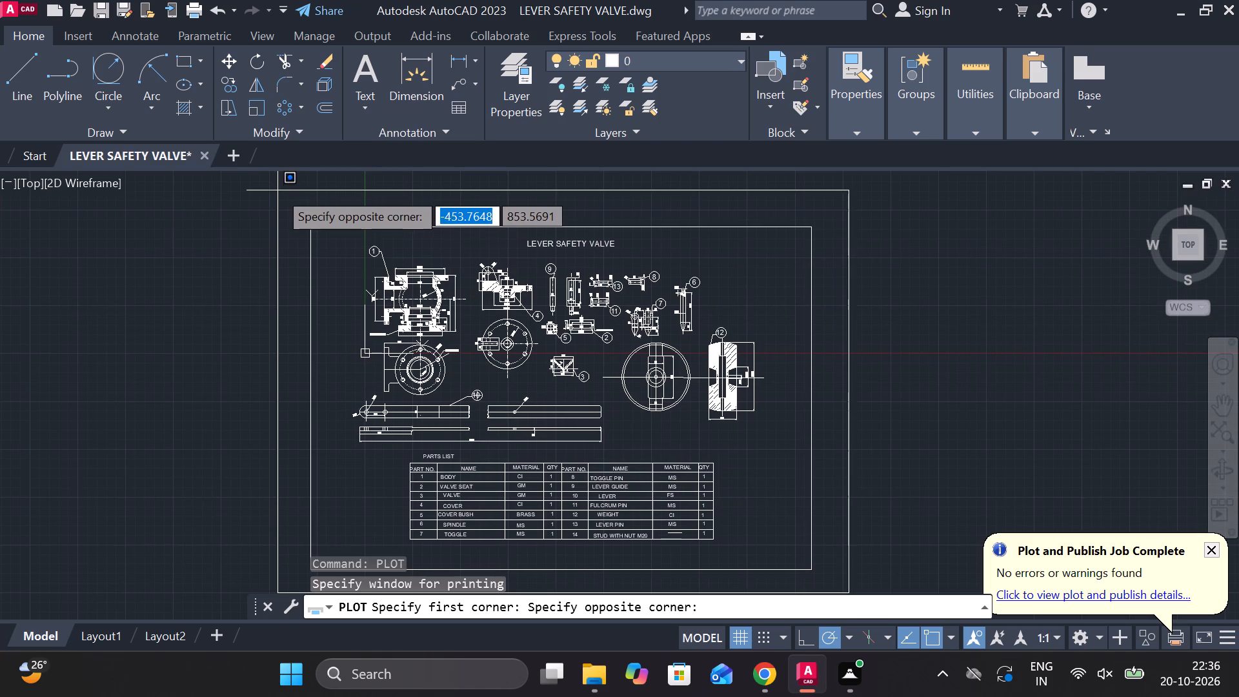
pyautogui.click(272, 192)
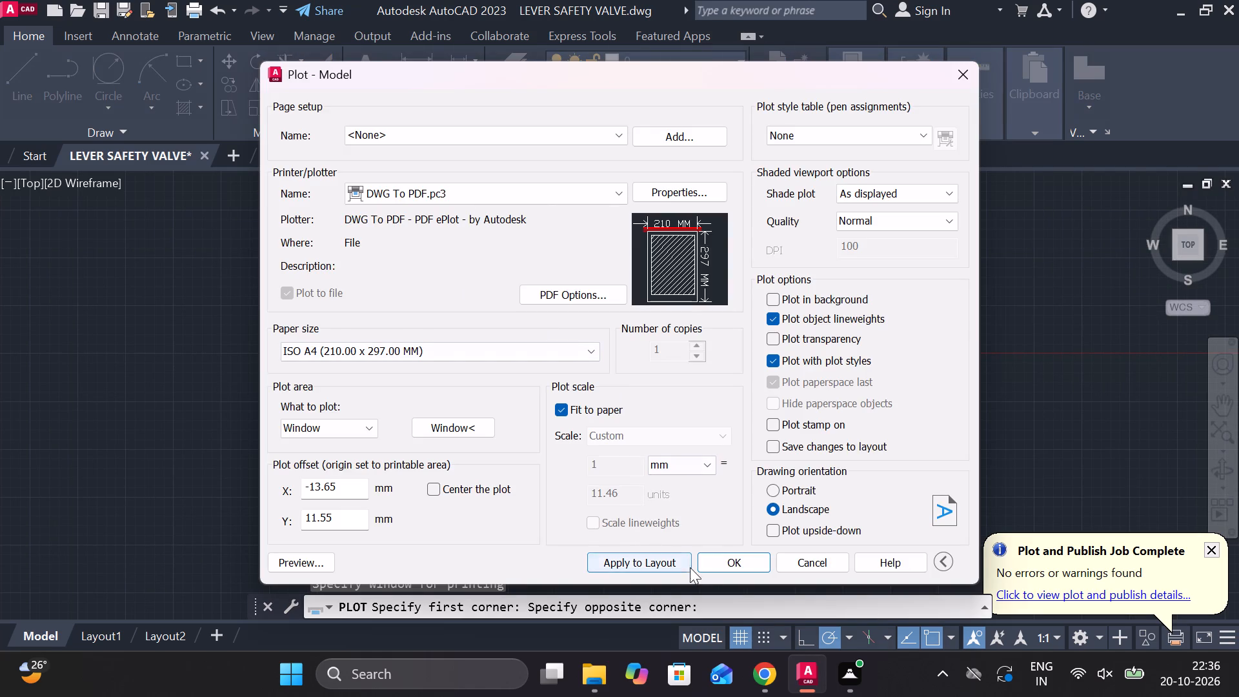
# Plot the sheet to the PDF file LEVER SAFETY VALVE-Model in the Documents folder.
pyautogui.click(706, 561)
pyautogui.click(863, 517)
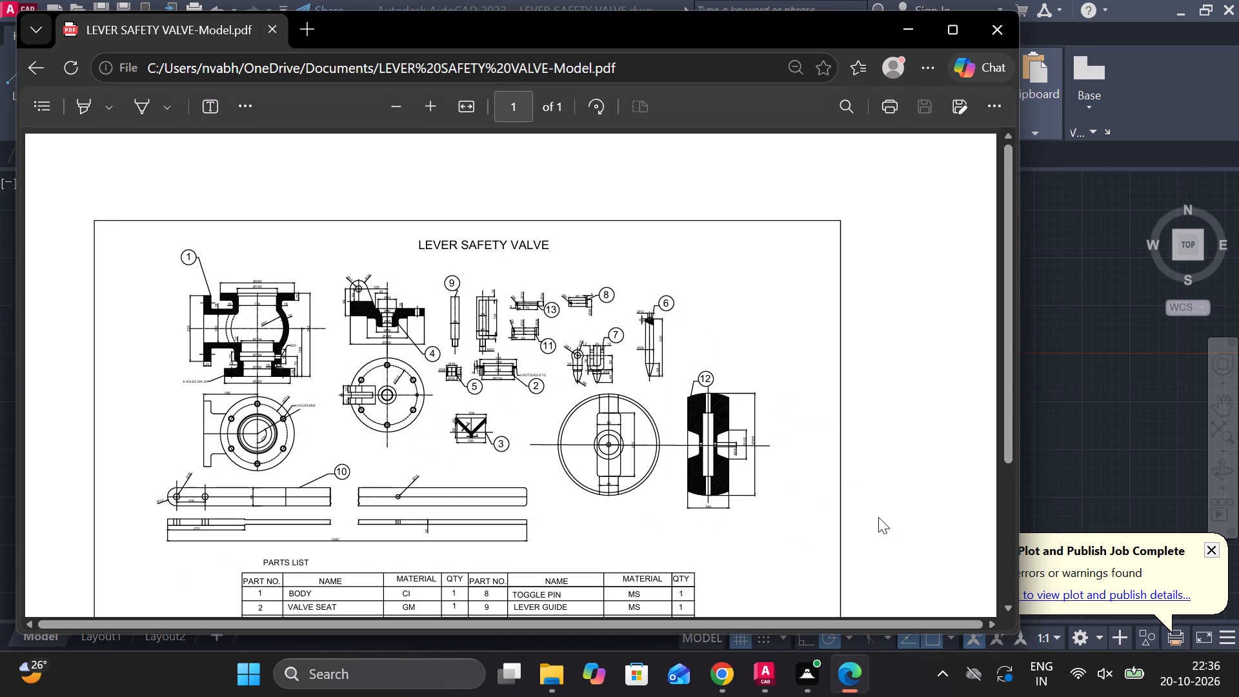
# Examine the plotted PDF from the title down to the parts list and border.
pyautogui.scroll(2, 478, 365)
pyautogui.scroll(-3, 476, 376)
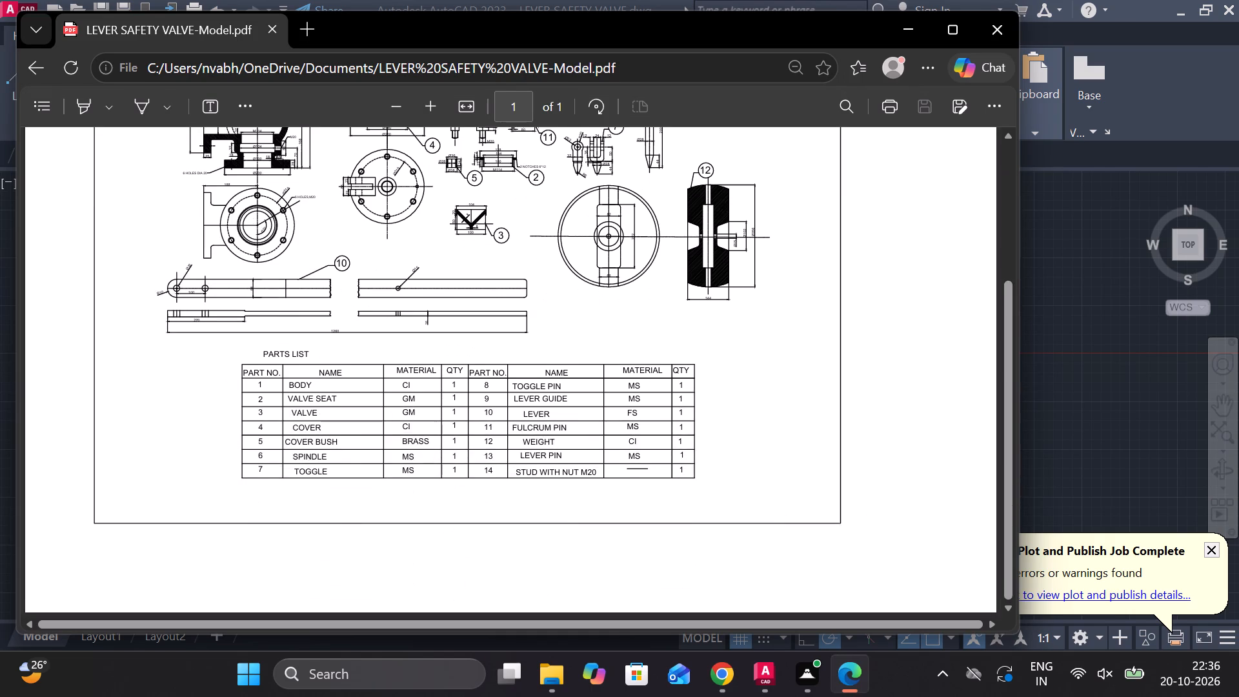
pyautogui.scroll(2, 499, 465)
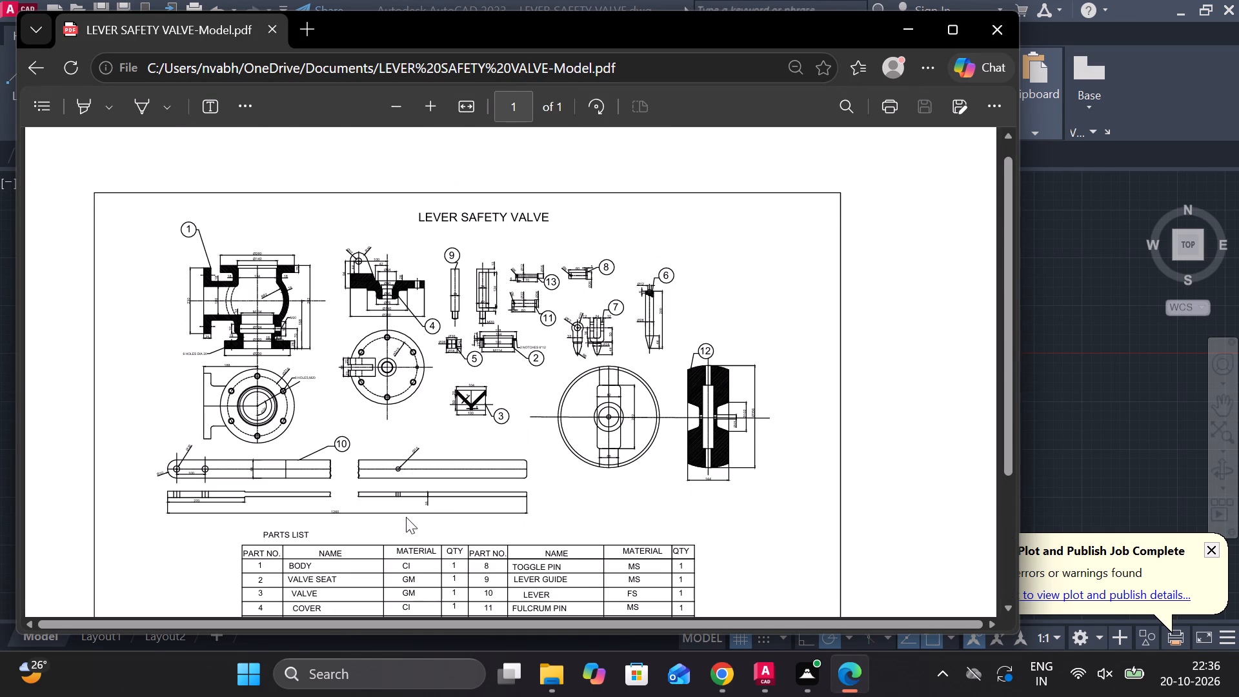
pyautogui.scroll(2, 327, 536)
pyautogui.scroll(-1, 407, 441)
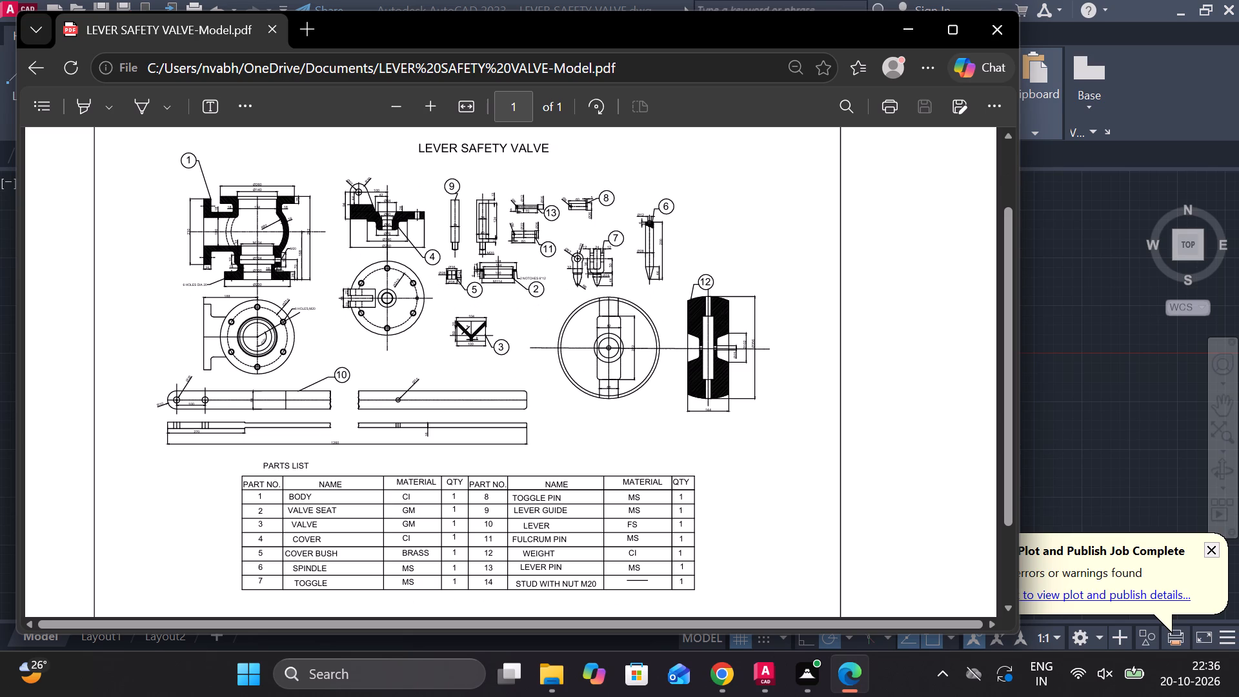
pyautogui.scroll(2, 425, 272)
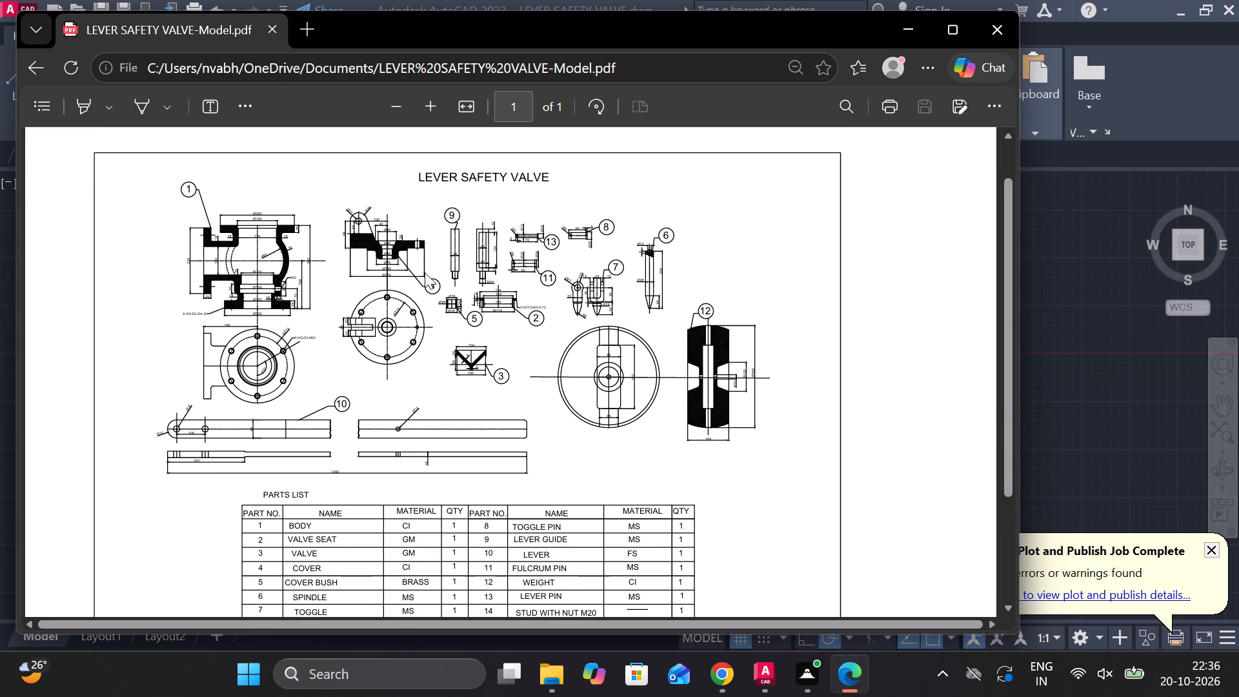